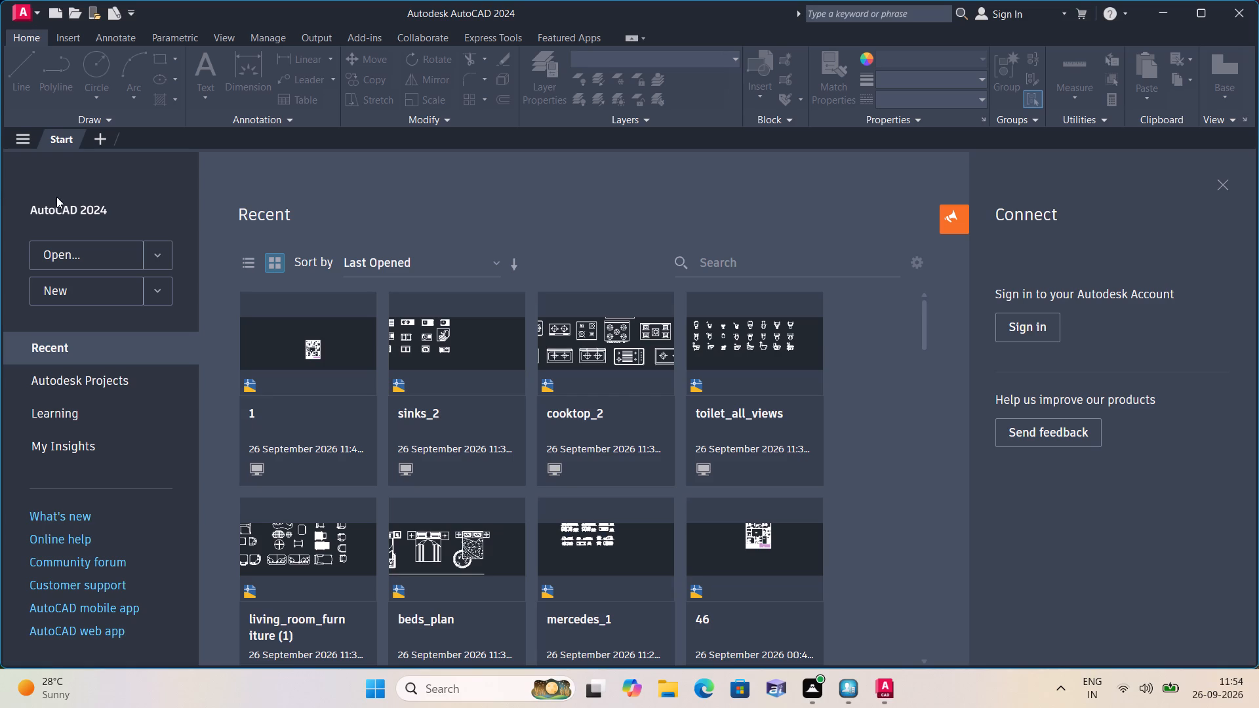
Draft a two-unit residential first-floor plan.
Start a new blank drawing.
triple_click(108, 290)
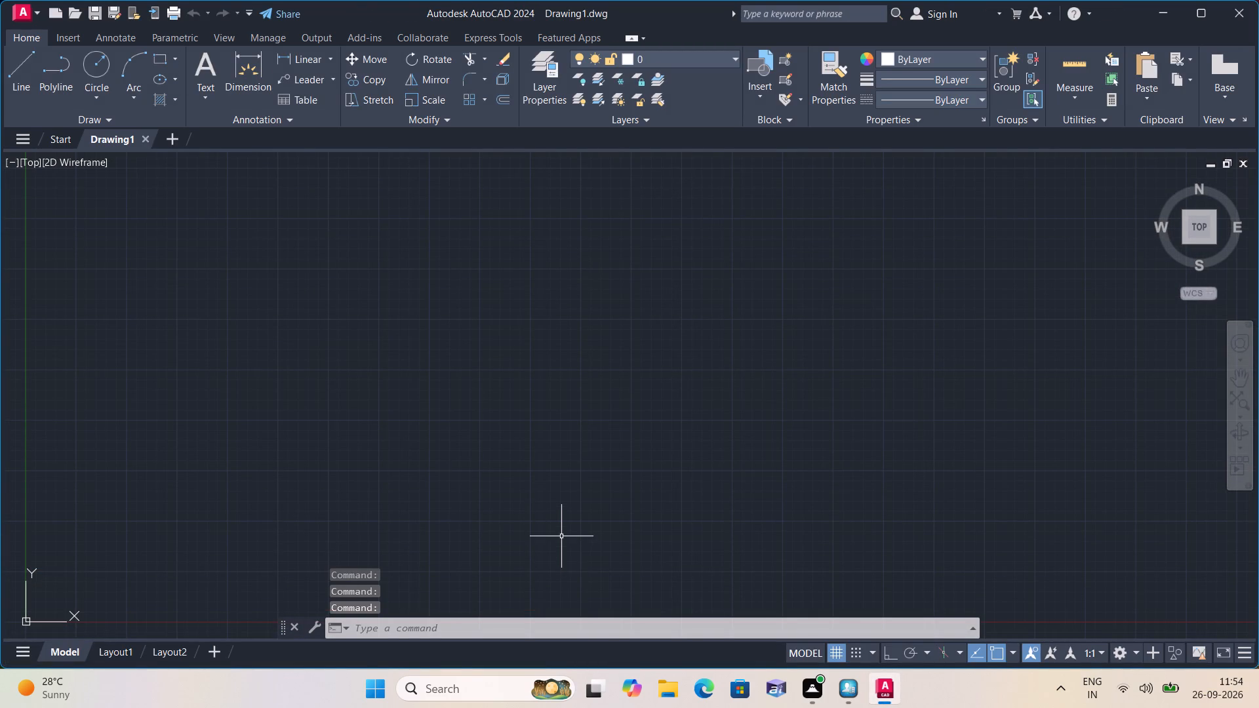
Set the model space limits from 0,0 to 1000,1000.
text(lim)
key(space)
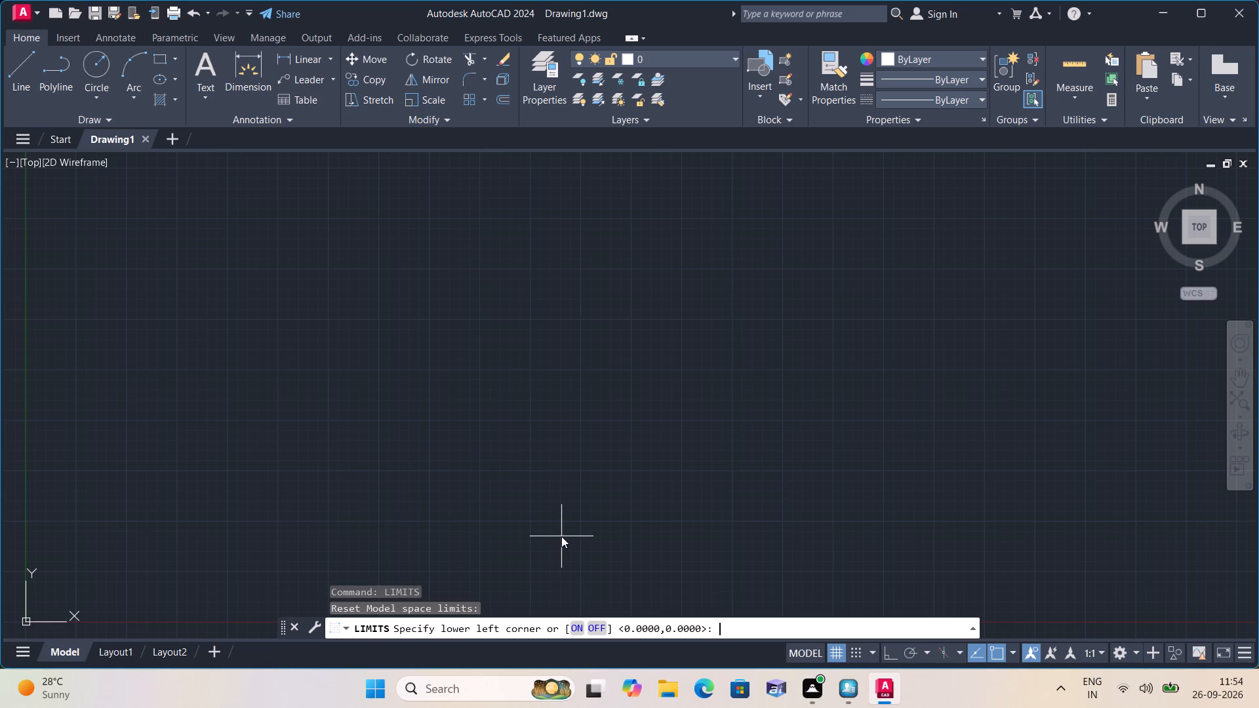
text(0,0)
key(space)
text(1000)
text(,100)
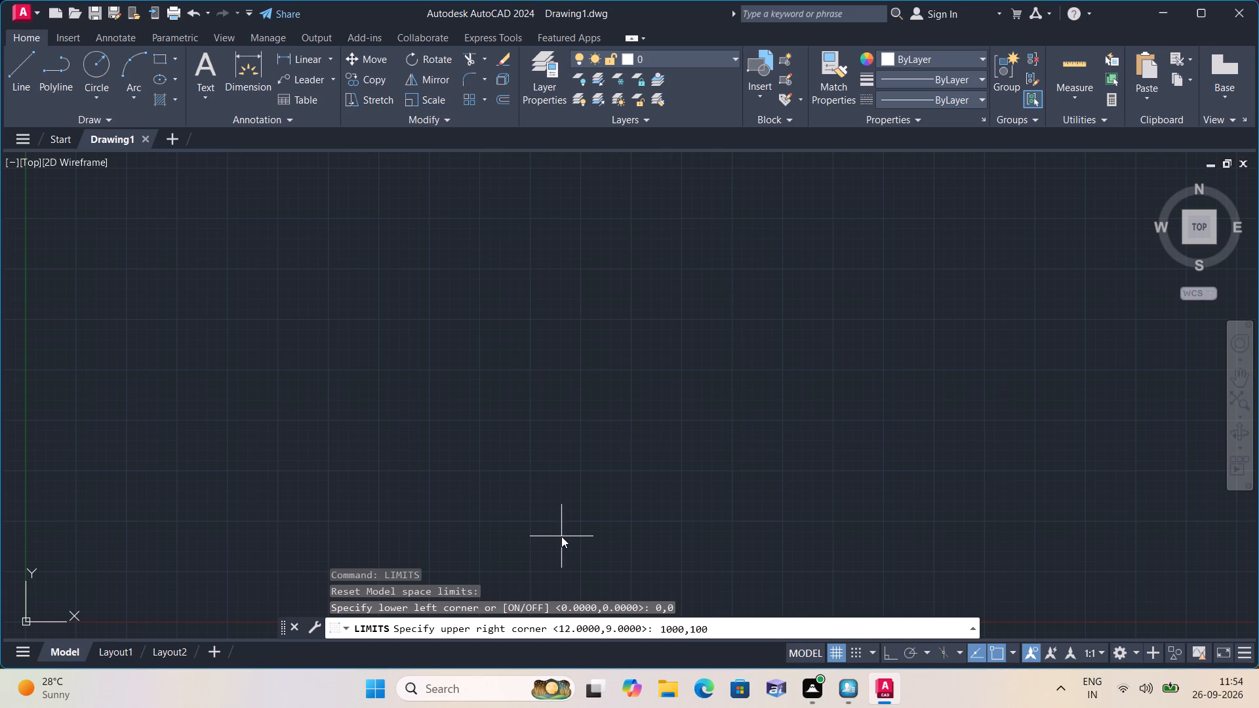
text(0)
key(space)
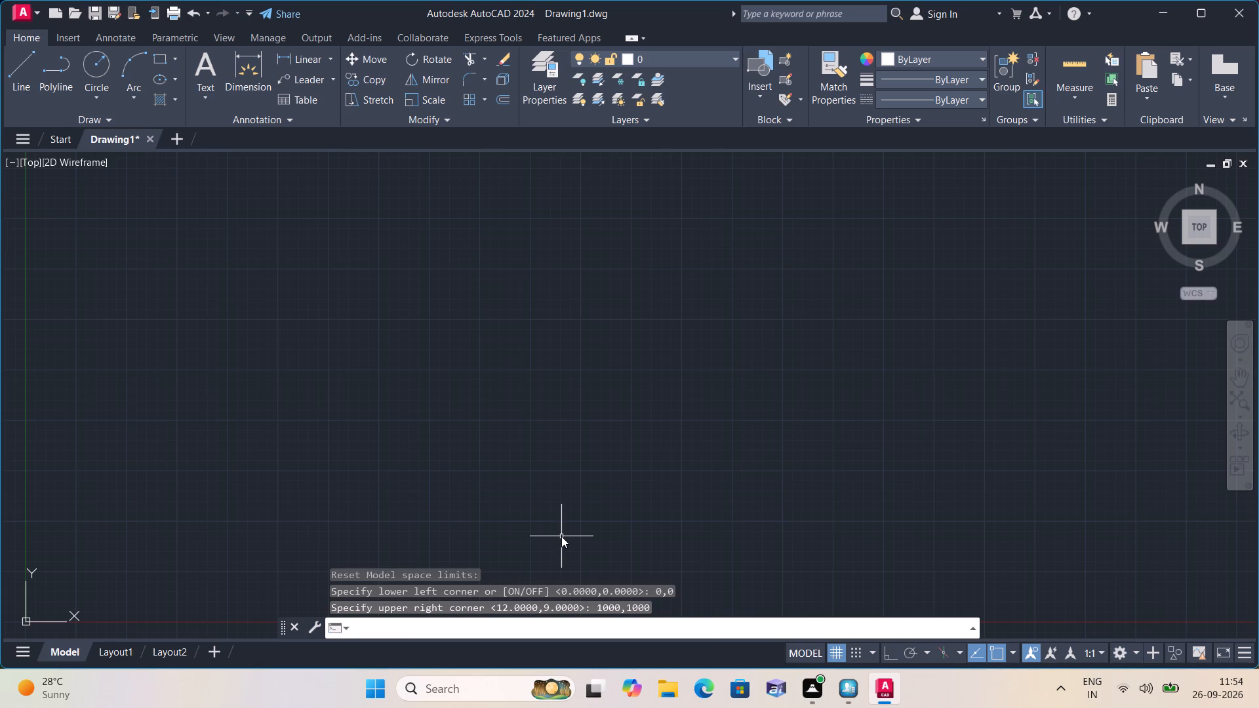
Set the drawing's length units to Engineering with a precision of 0'-0".
text(un)
key(space)
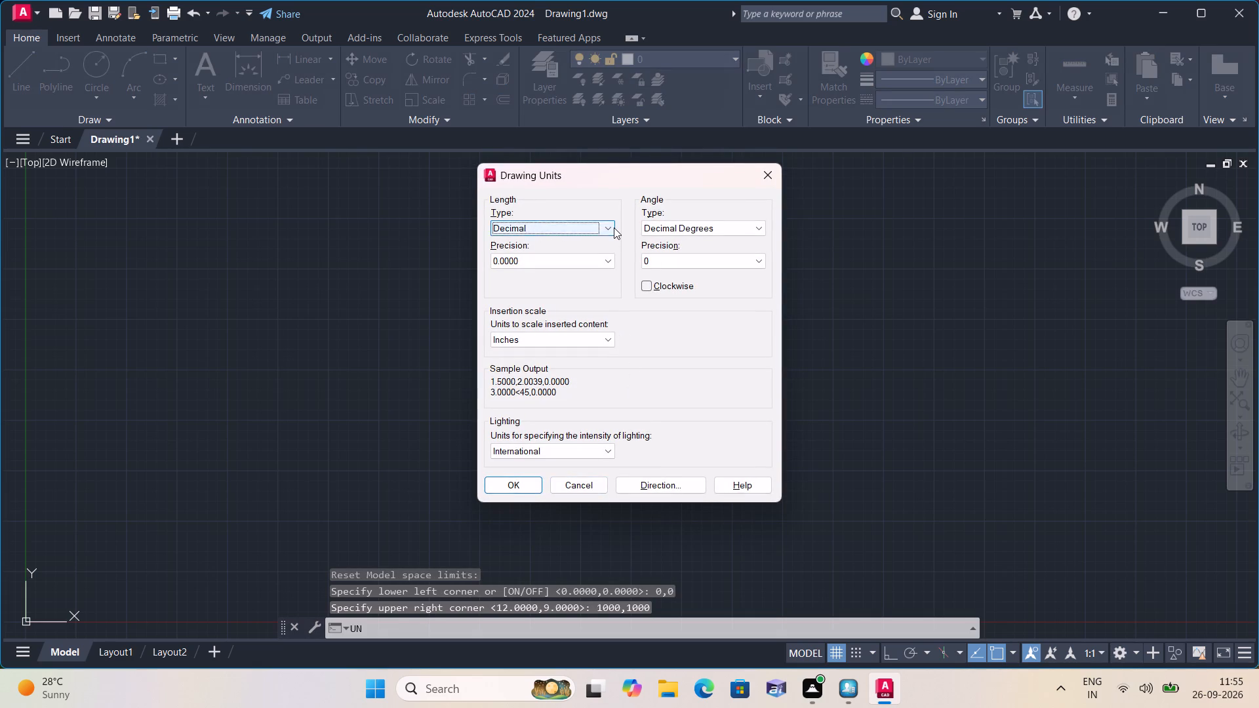
click(614, 227)
click(578, 263)
click(578, 264)
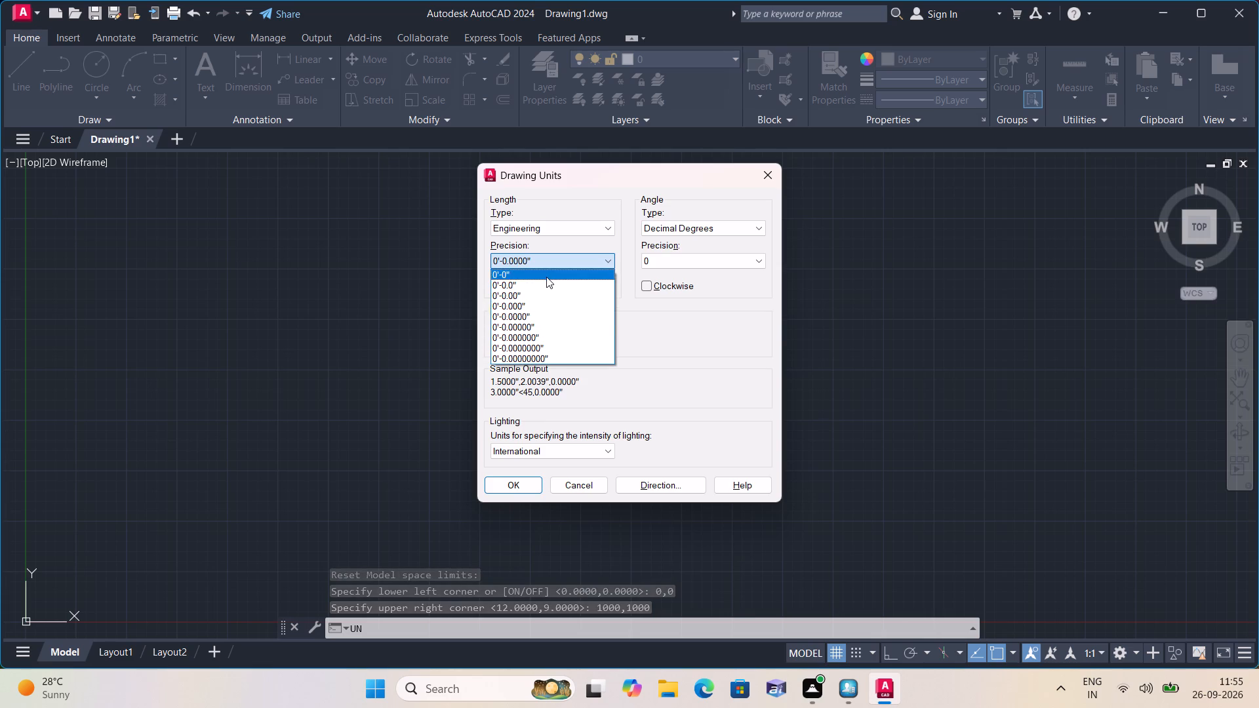
click(546, 277)
click(506, 486)
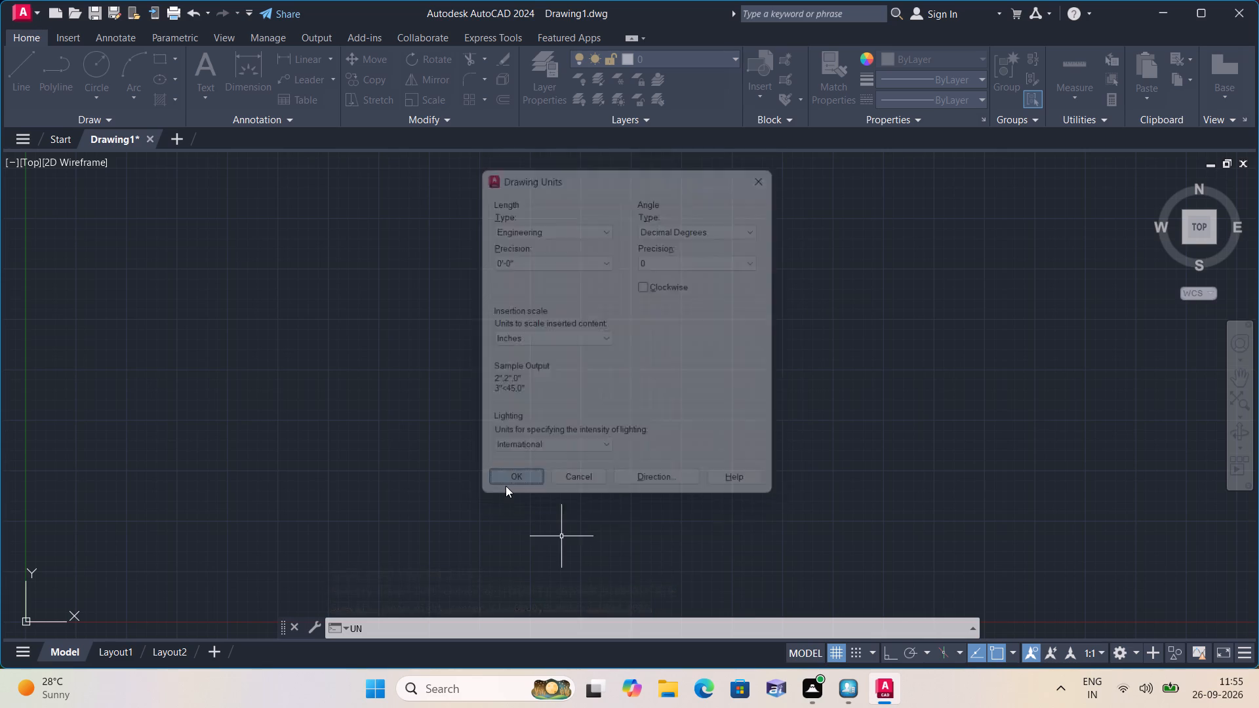
Modify the Standard dimension style's primary units to Engineering with 0'-0" precision, and make the style current.
text(d)
key(space)
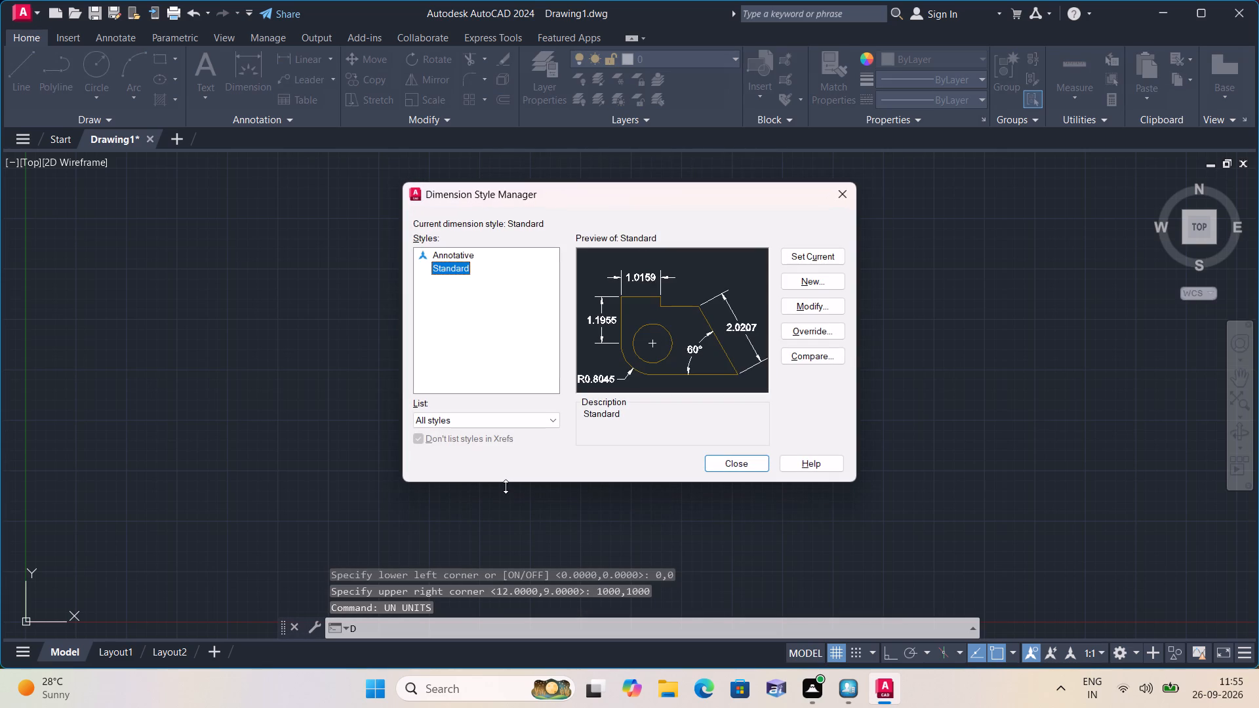
click(812, 302)
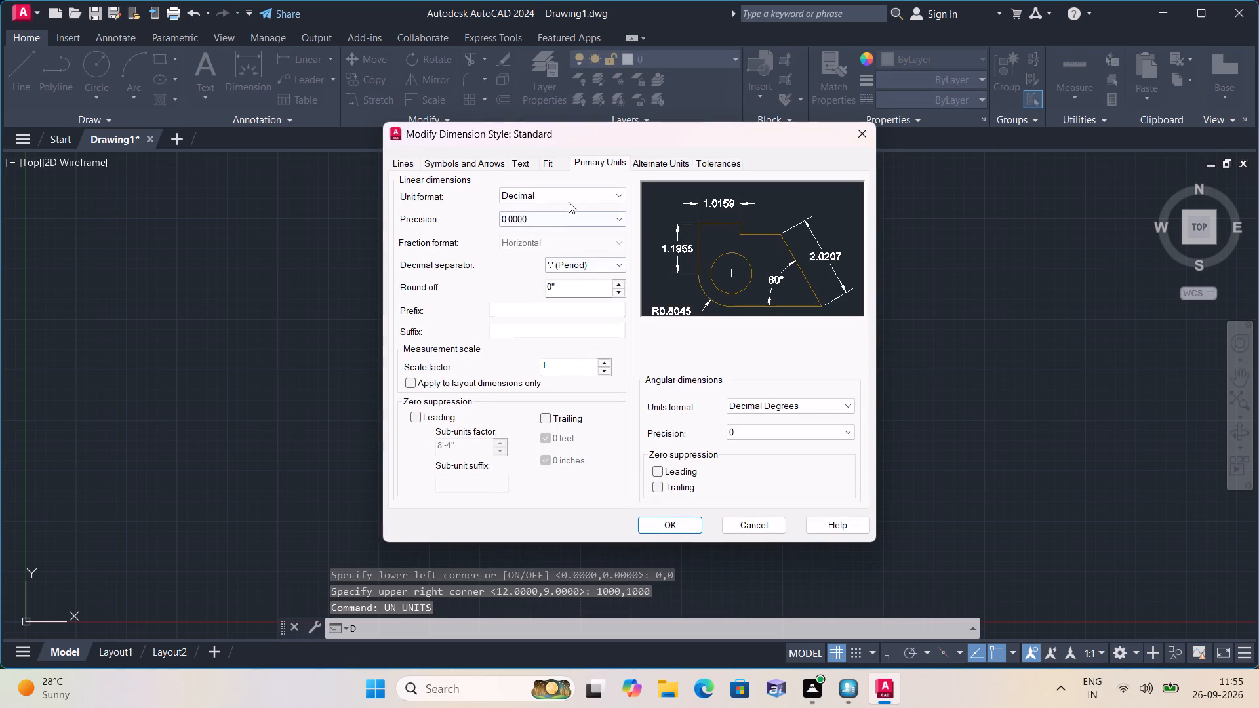
click(569, 201)
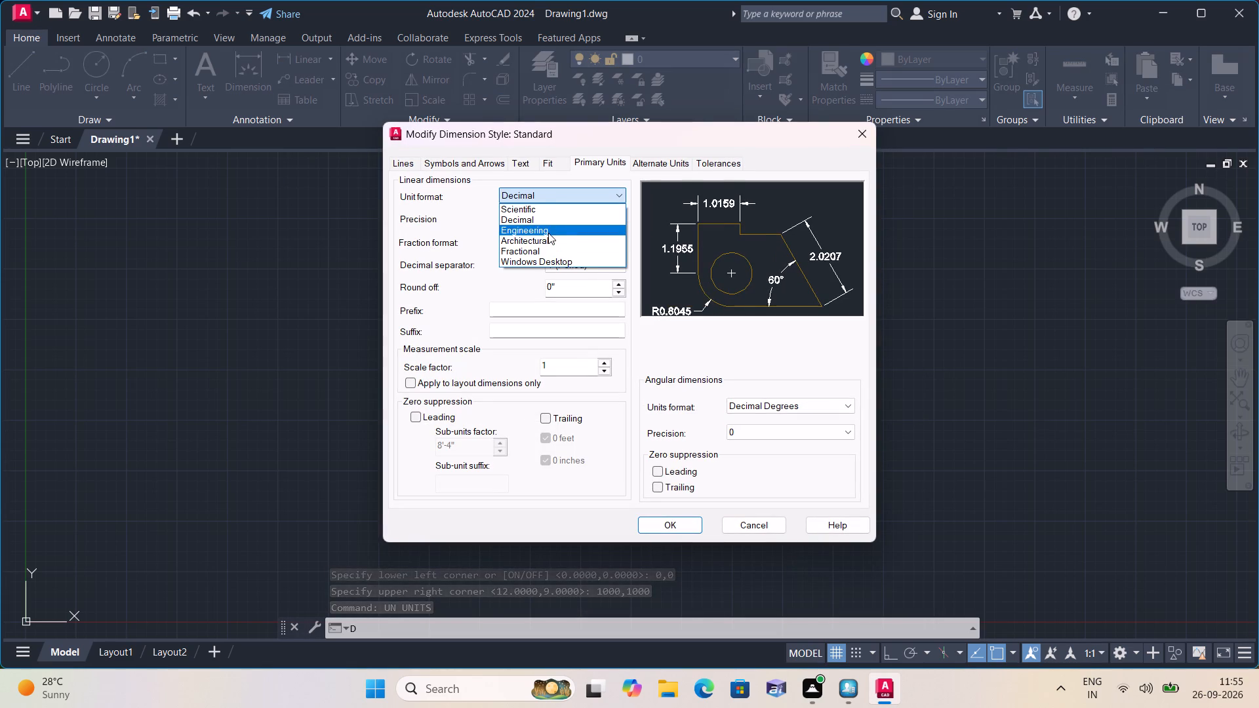
click(548, 233)
click(570, 217)
click(545, 235)
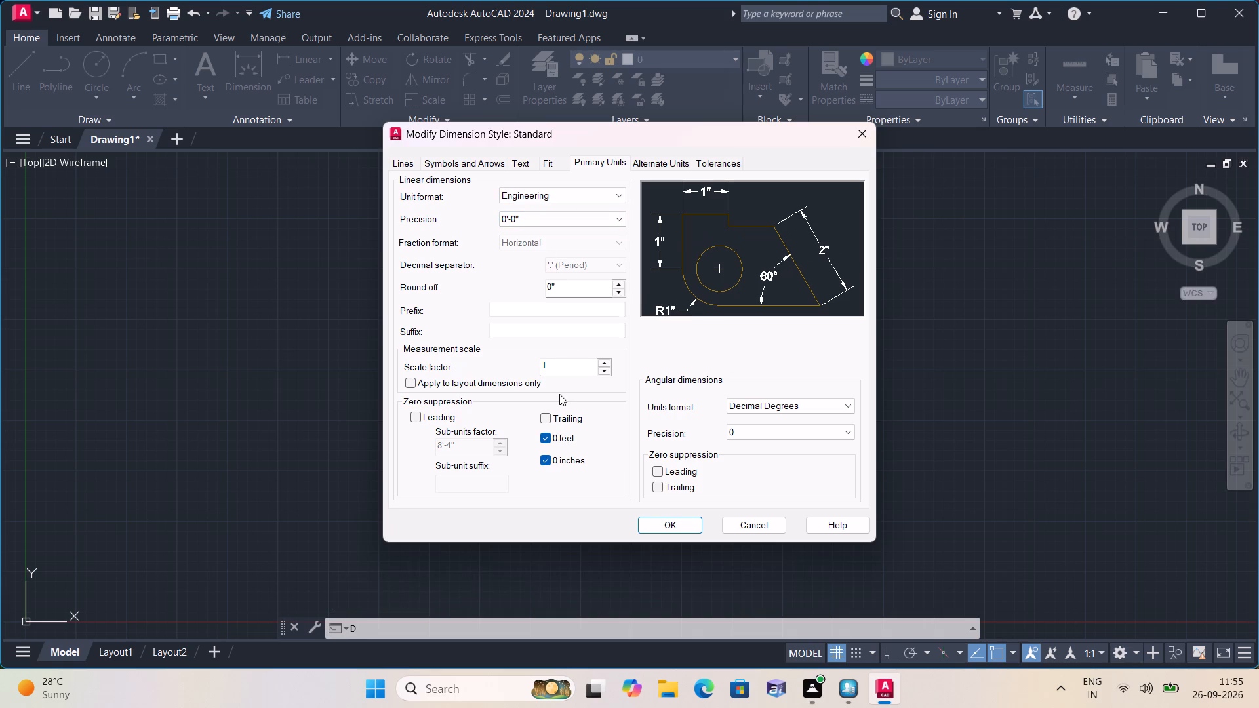
click(679, 530)
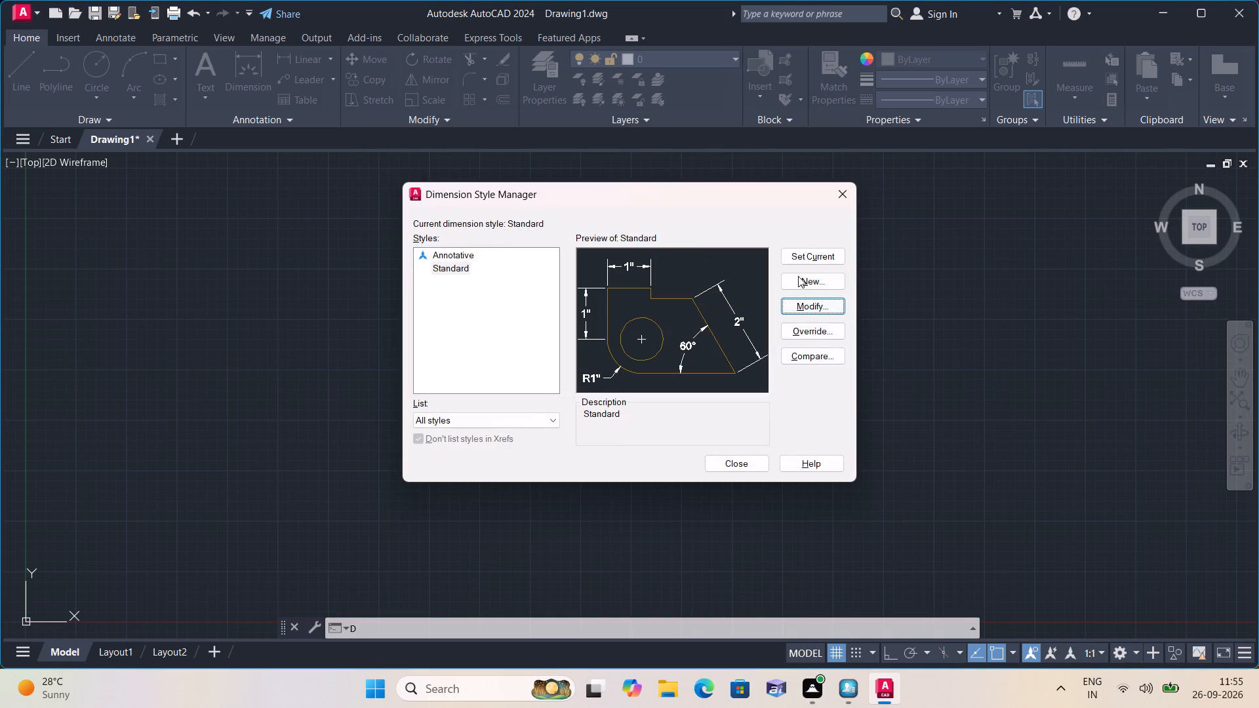
click(798, 261)
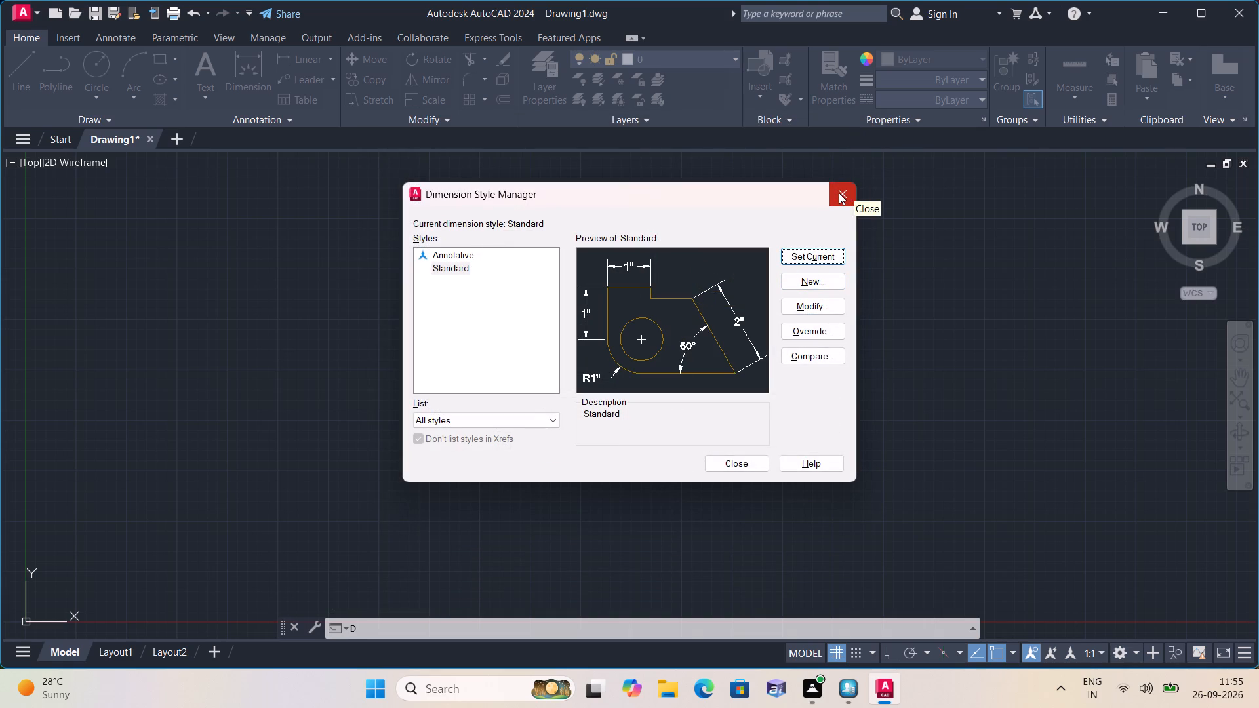
click(839, 193)
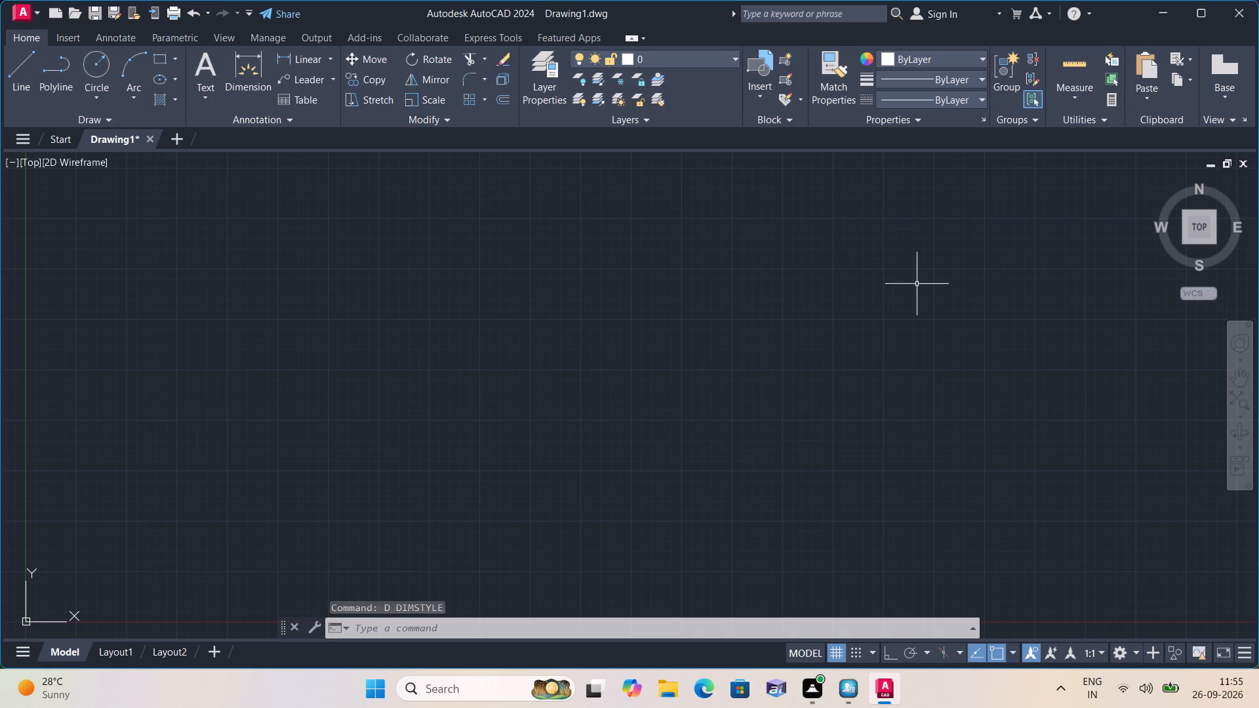
Draw one vertical and one horizontal construction line that cross each other in the drawing area.
text(xl)
key(space)
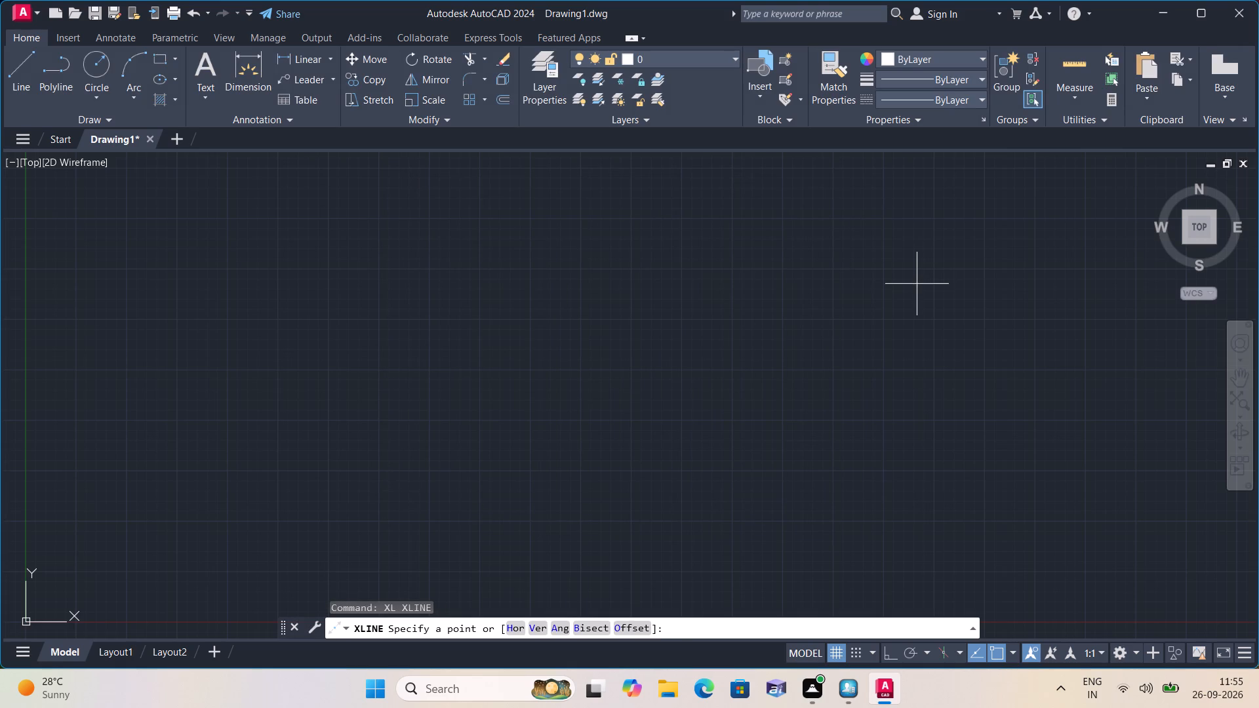
text(v)
key(space)
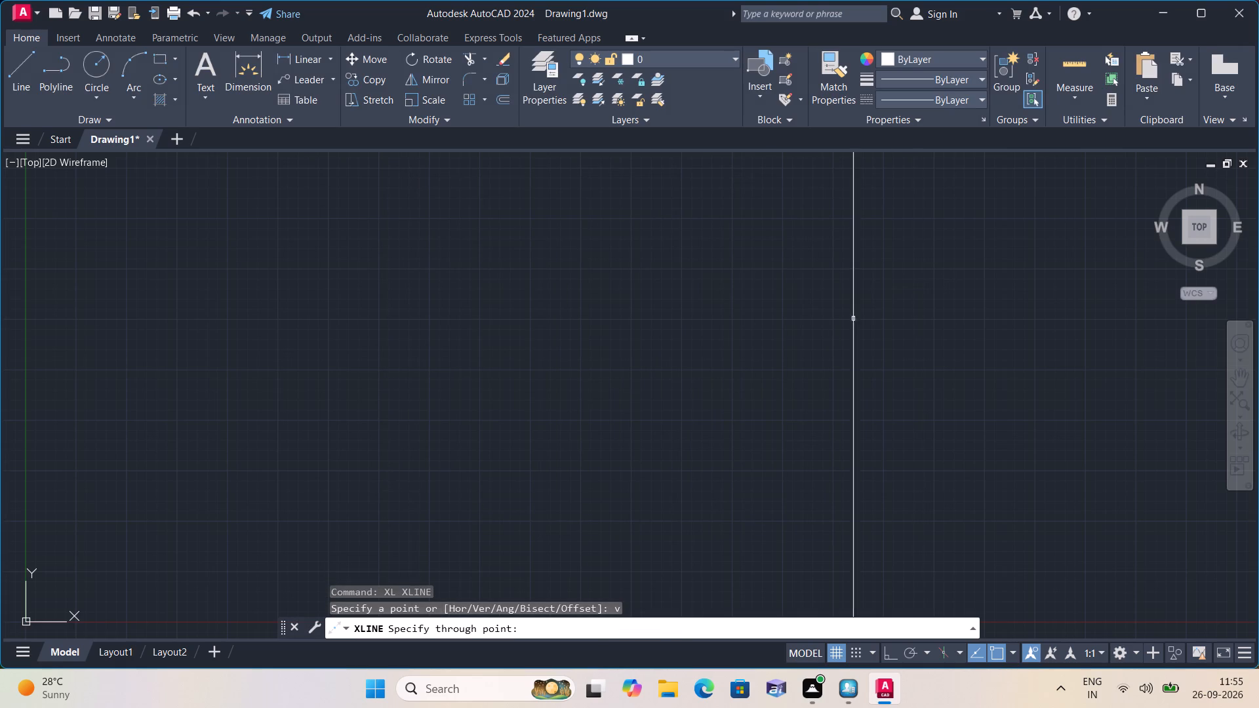
click(774, 348)
key(space)
key(space)
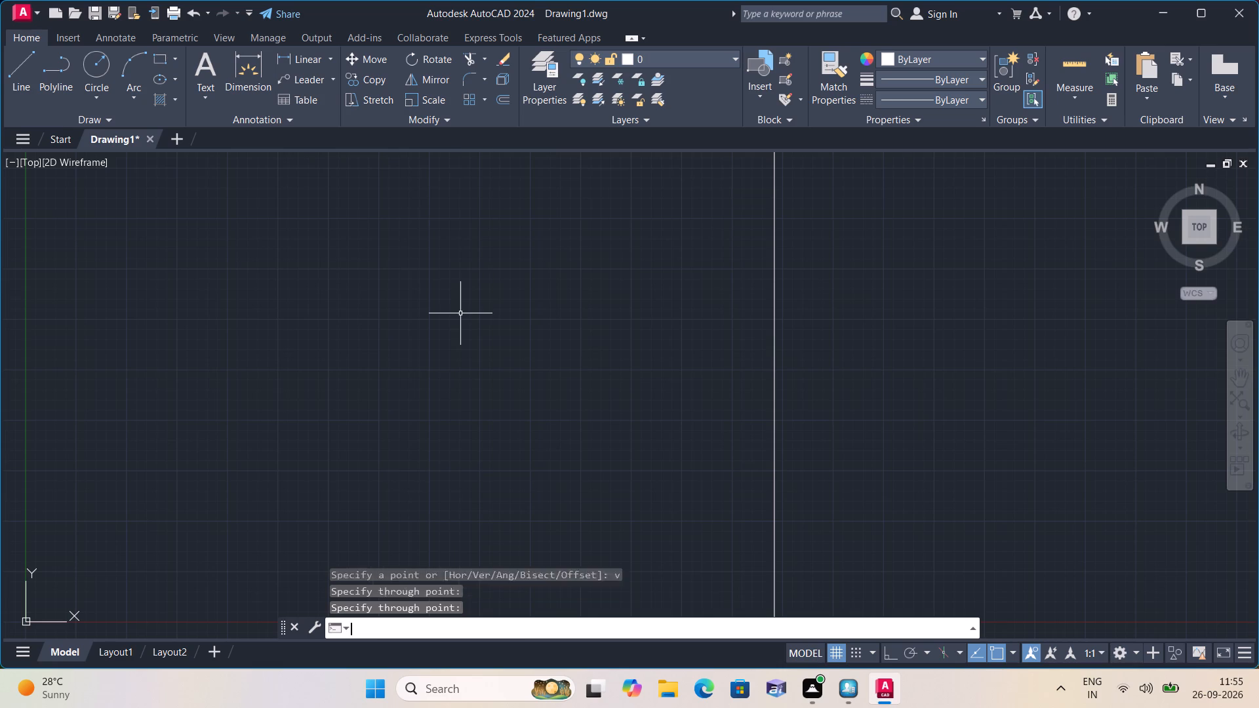
text(h)
key(space)
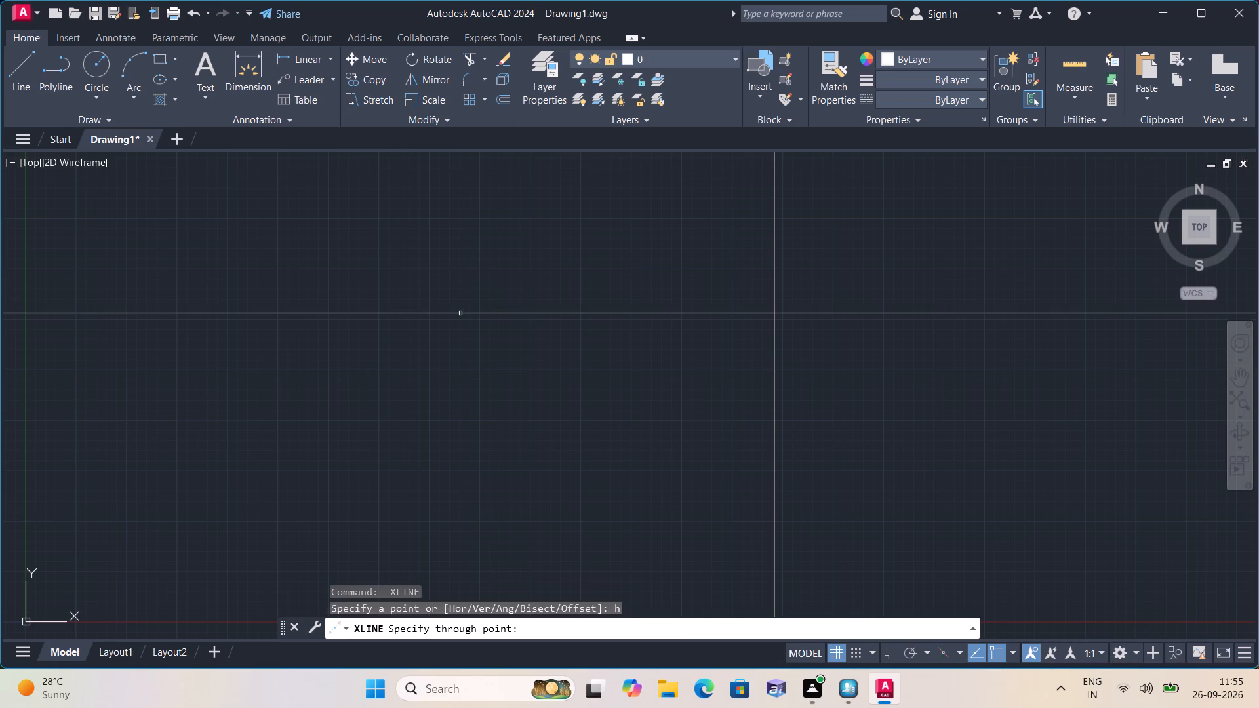
click(481, 402)
key(space)
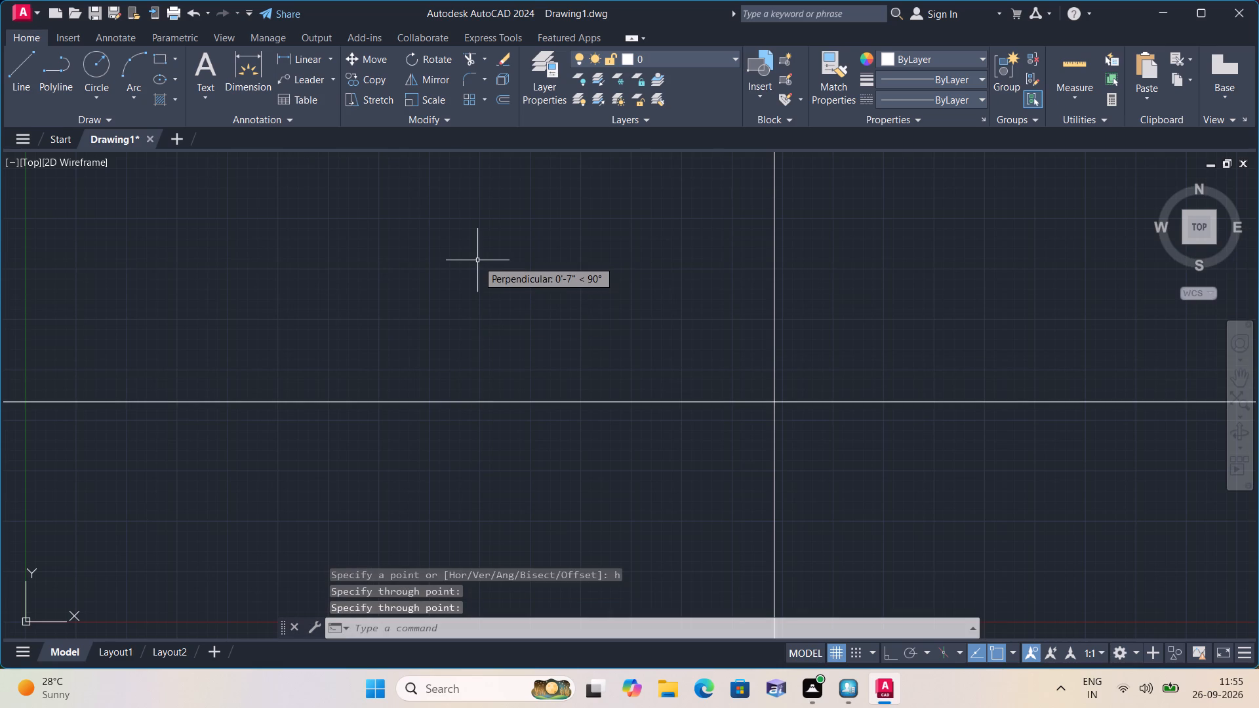
Trim the construction lines above and to the left of their crossing to leave an upper-left outer corner.
text(tri)
text(m)
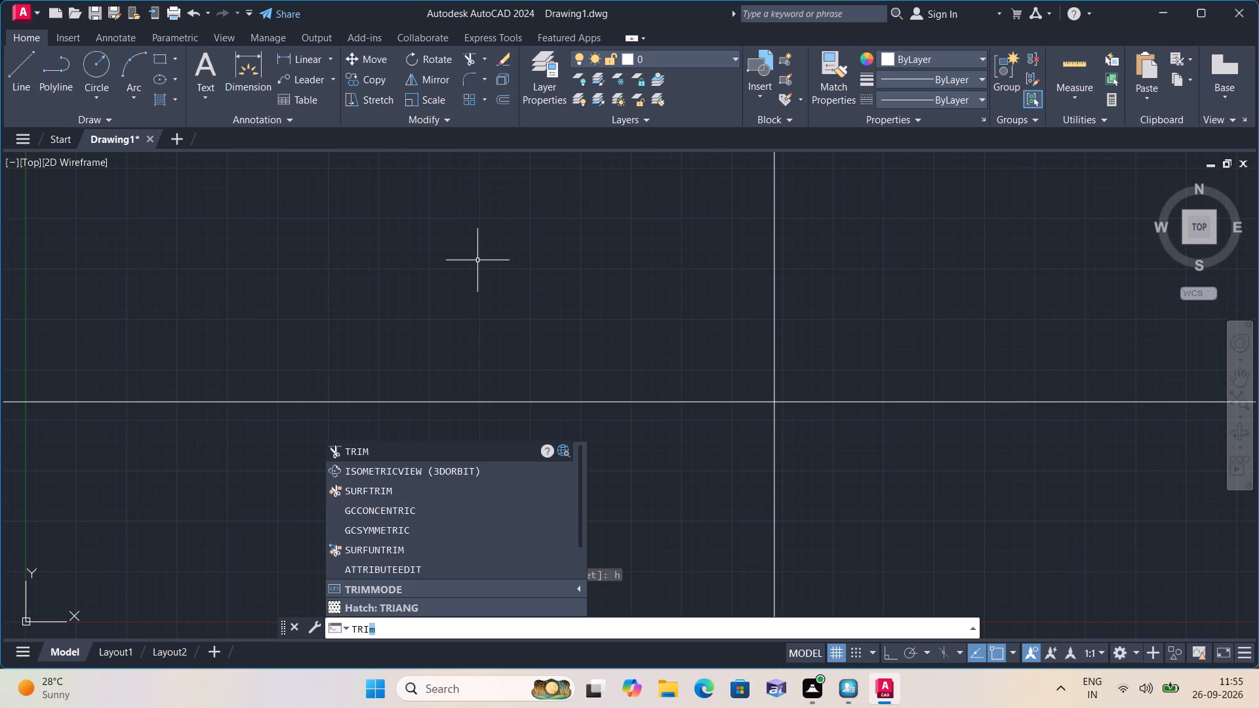
key(space)
scroll(554, 347, down, 2)
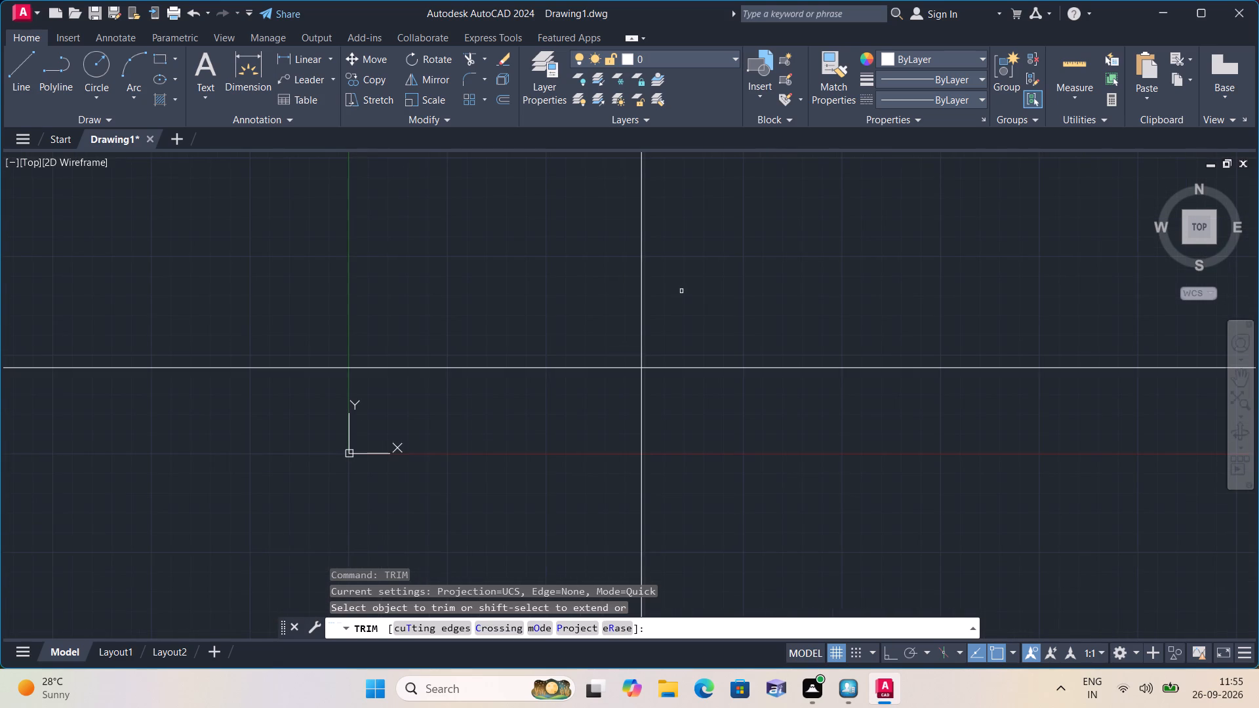
click(682, 290)
click(494, 423)
key(space)
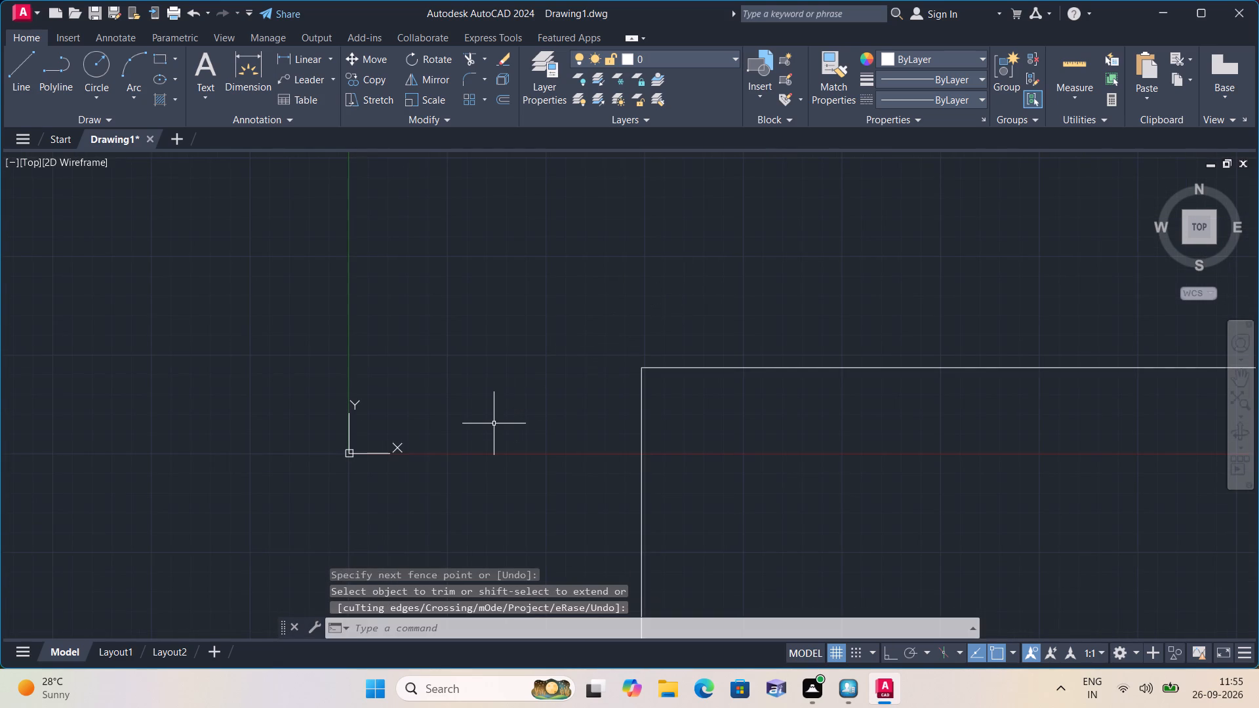
Offset the horizontal and the vertical corner lines 9" toward the inside of the corner.
text(offset)
key(space)
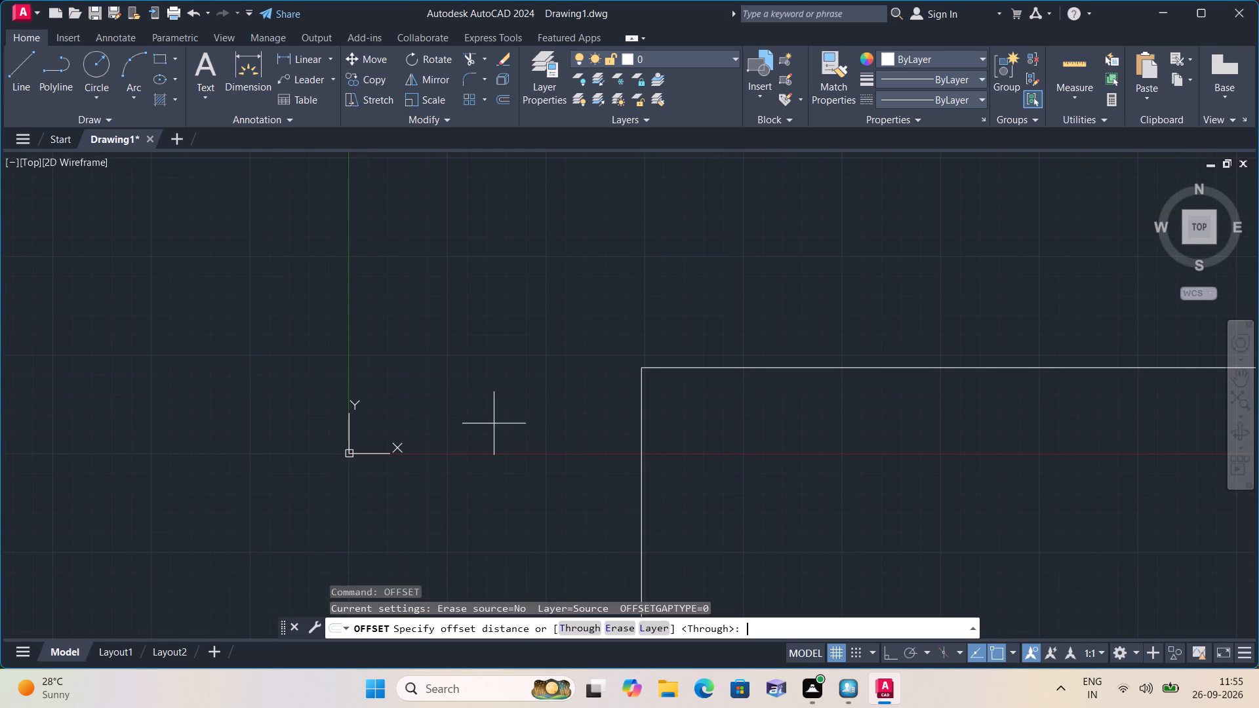
text(9")
key(space)
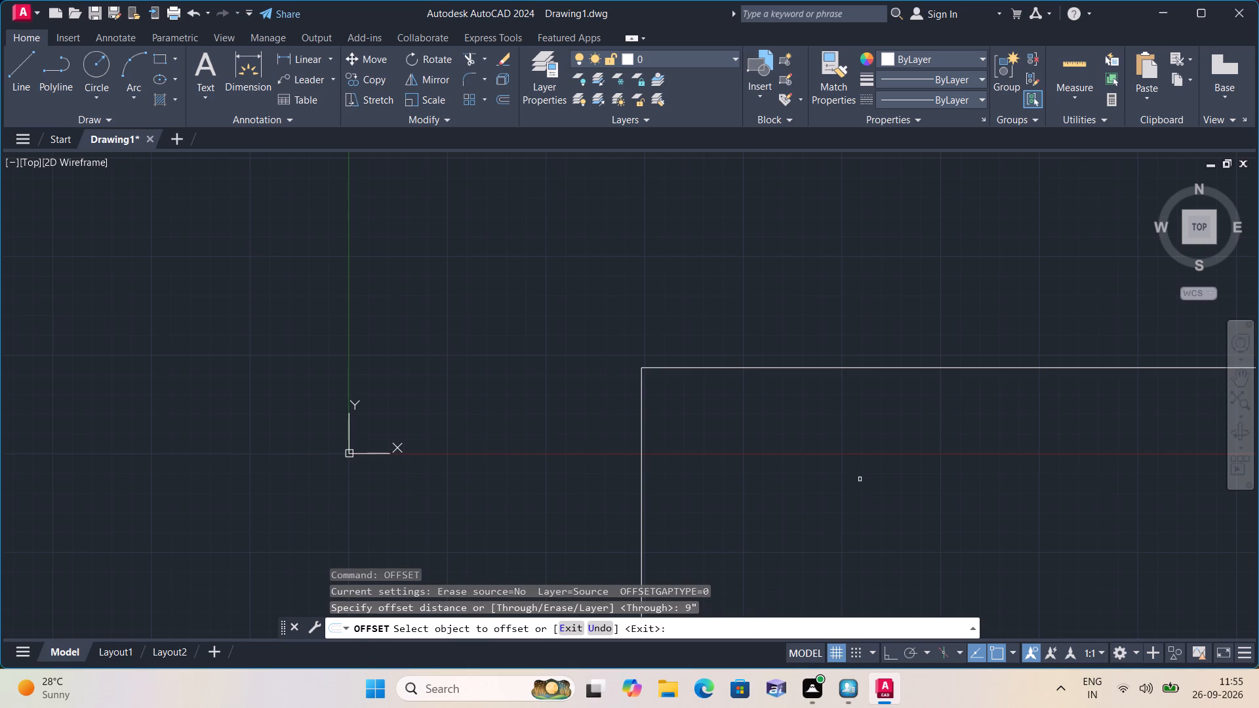
middle_drag(848, 471, 761, 387)
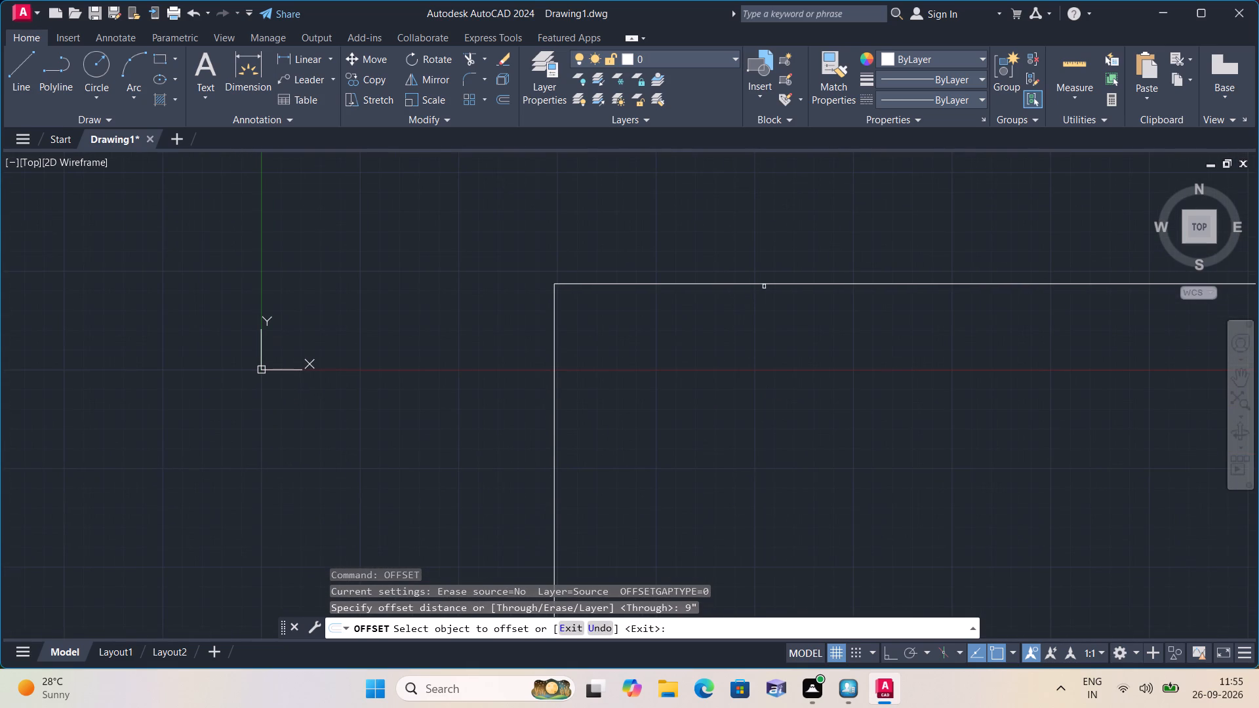
click(763, 285)
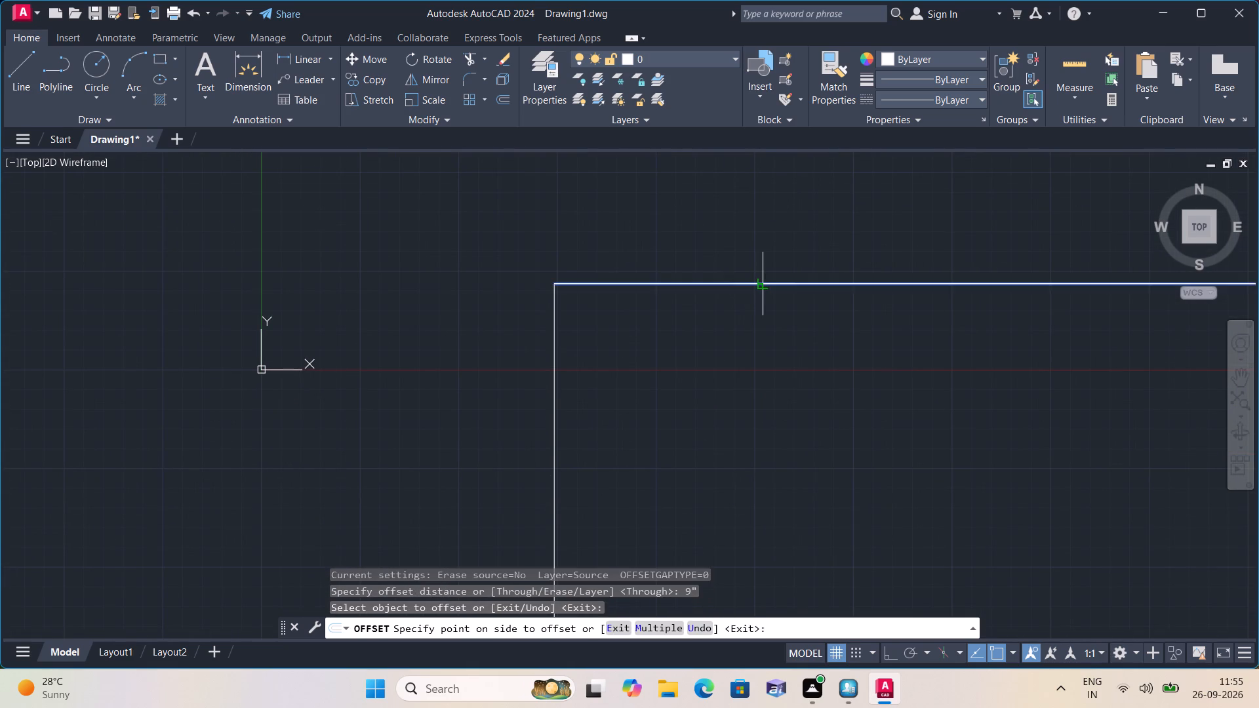
click(770, 407)
middle_drag(767, 406, 702, 357)
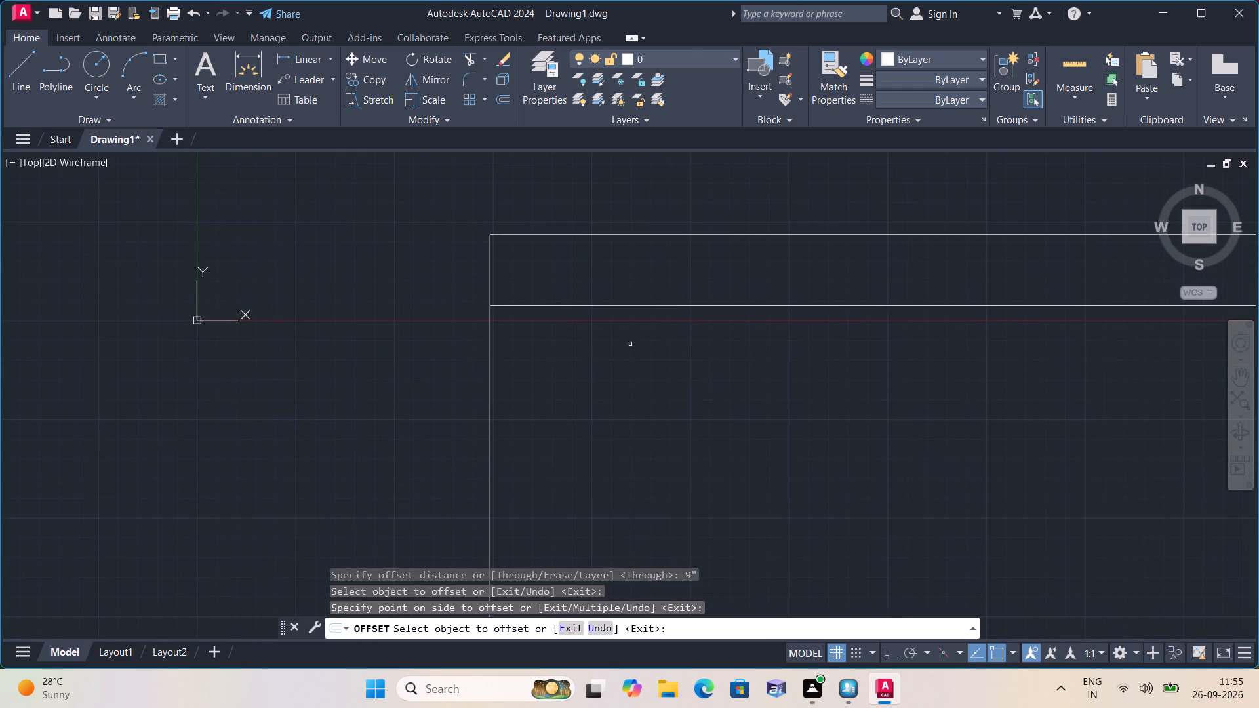
click(489, 351)
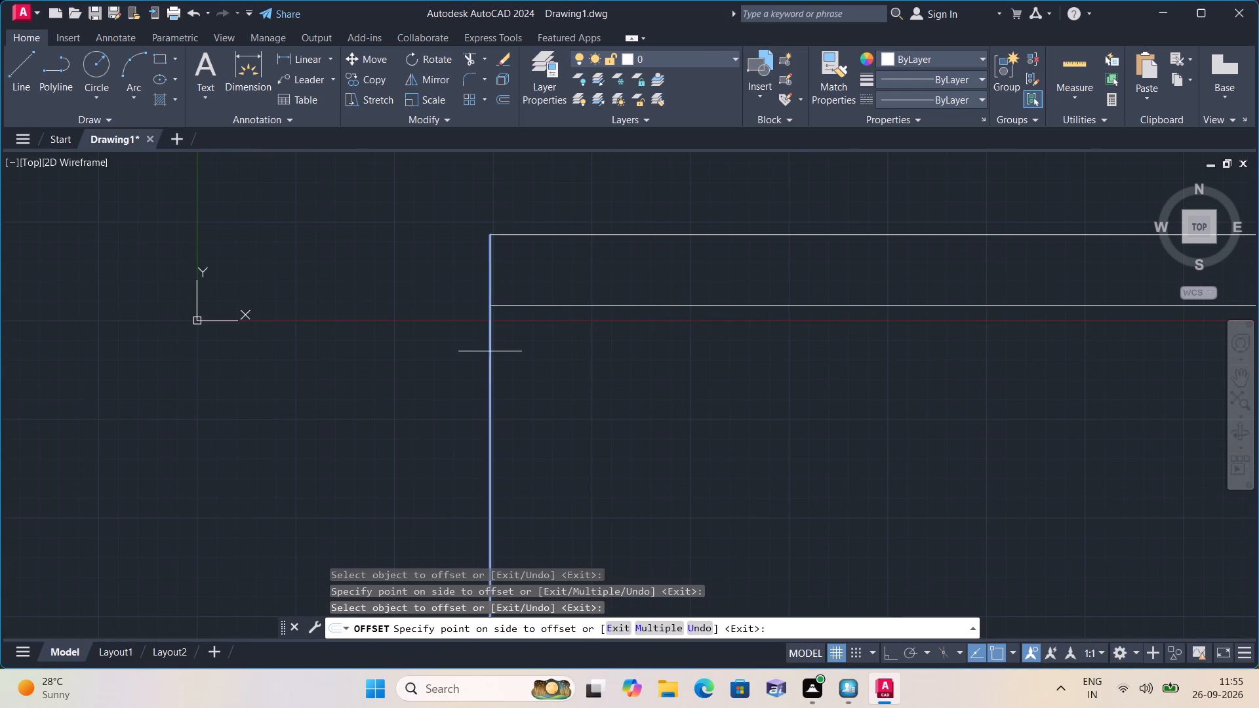
click(638, 371)
scroll(691, 419, down, 1)
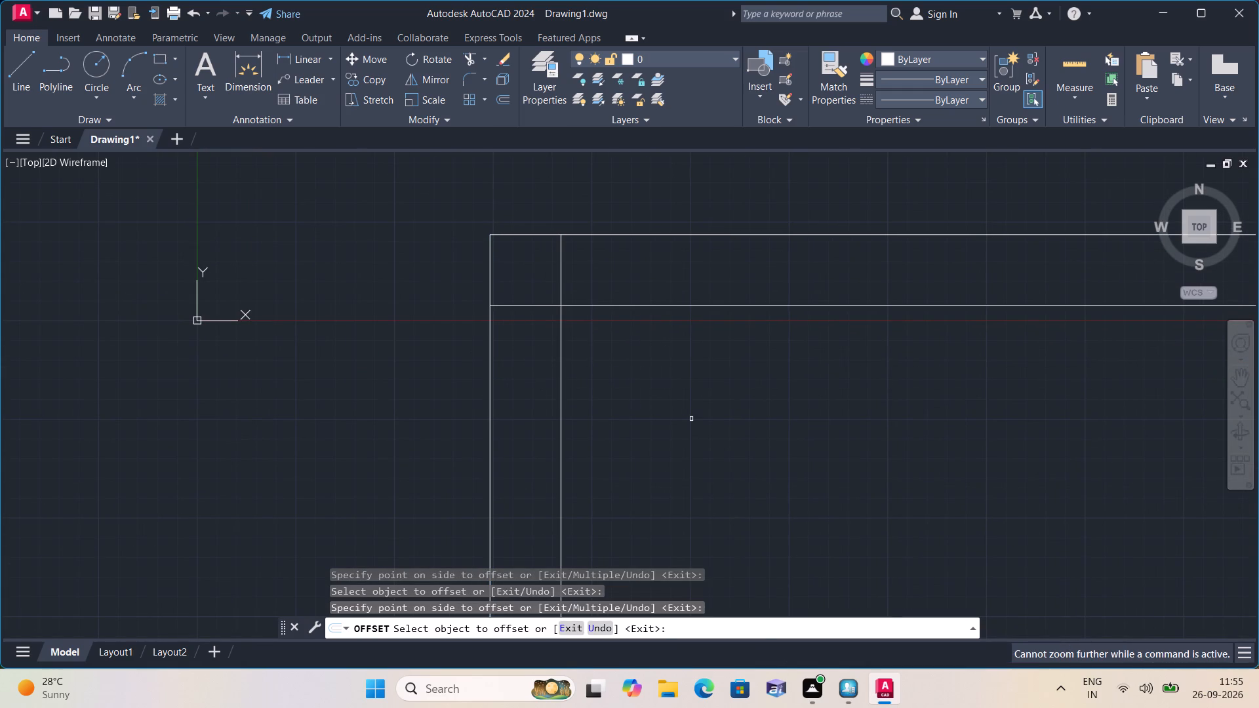
key(space)
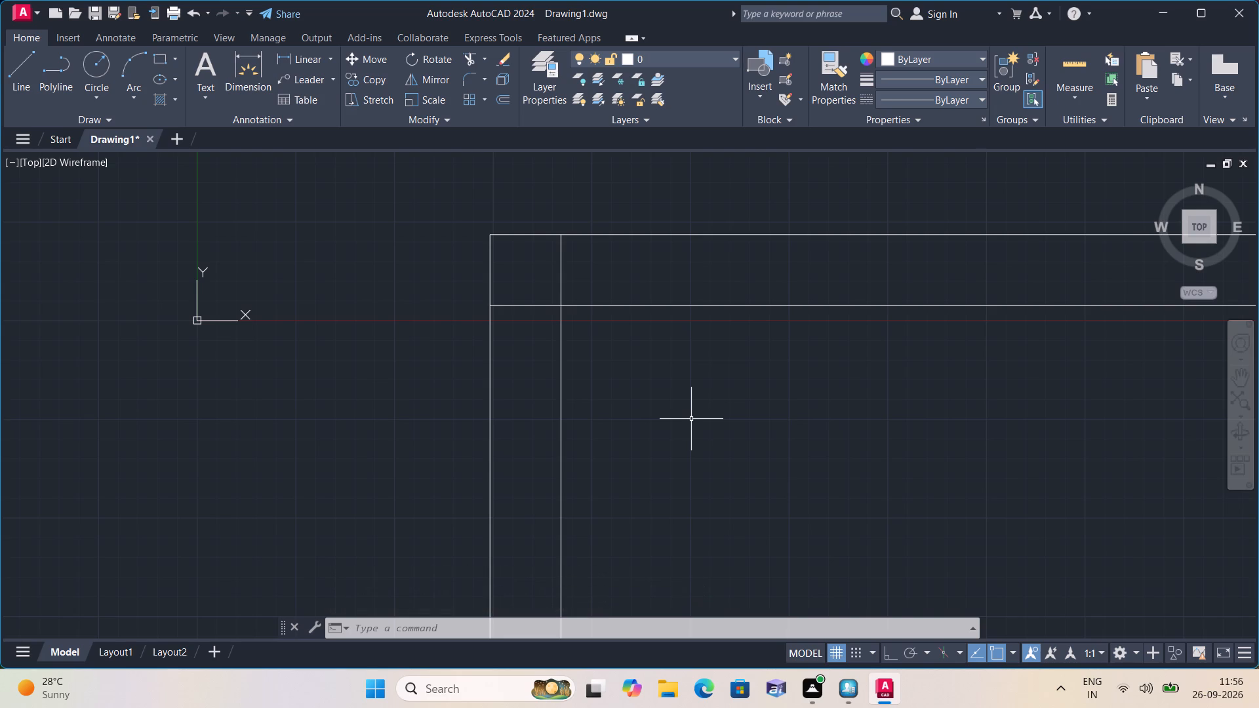
Trim the overlapping ends of the two offset lines to form a clean inner wall corner.
key(t)
key(r)
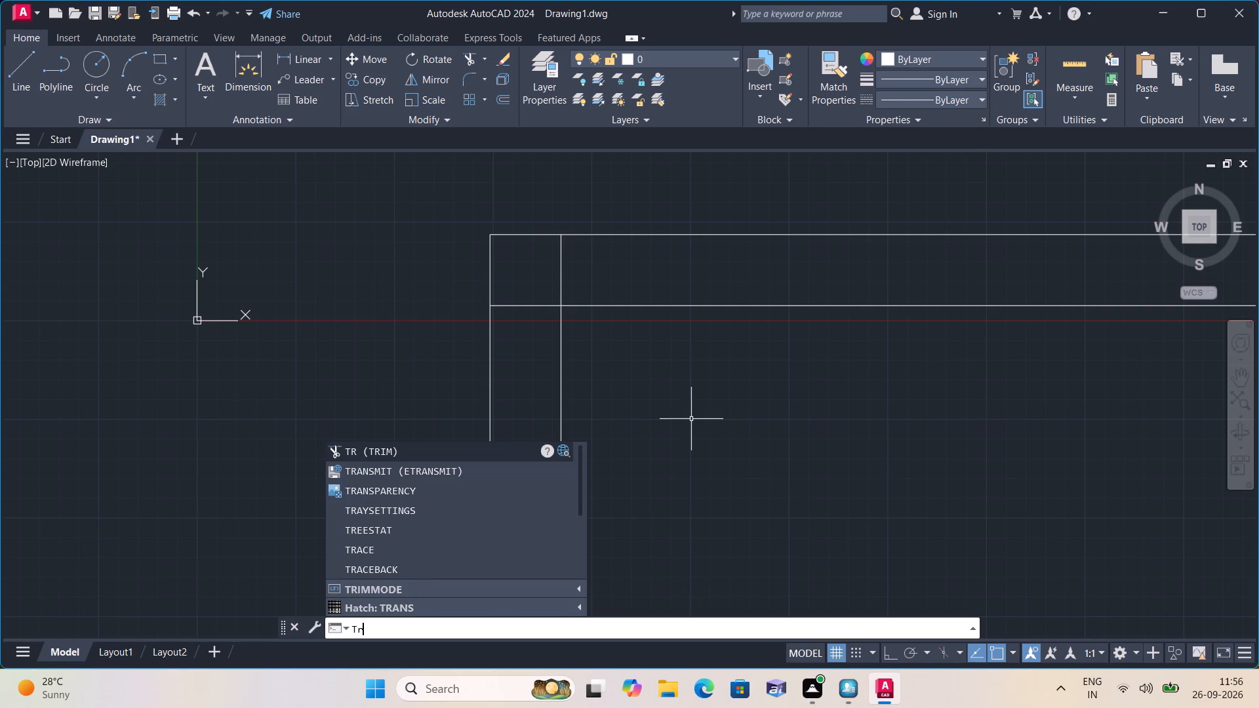
text(im)
key(space)
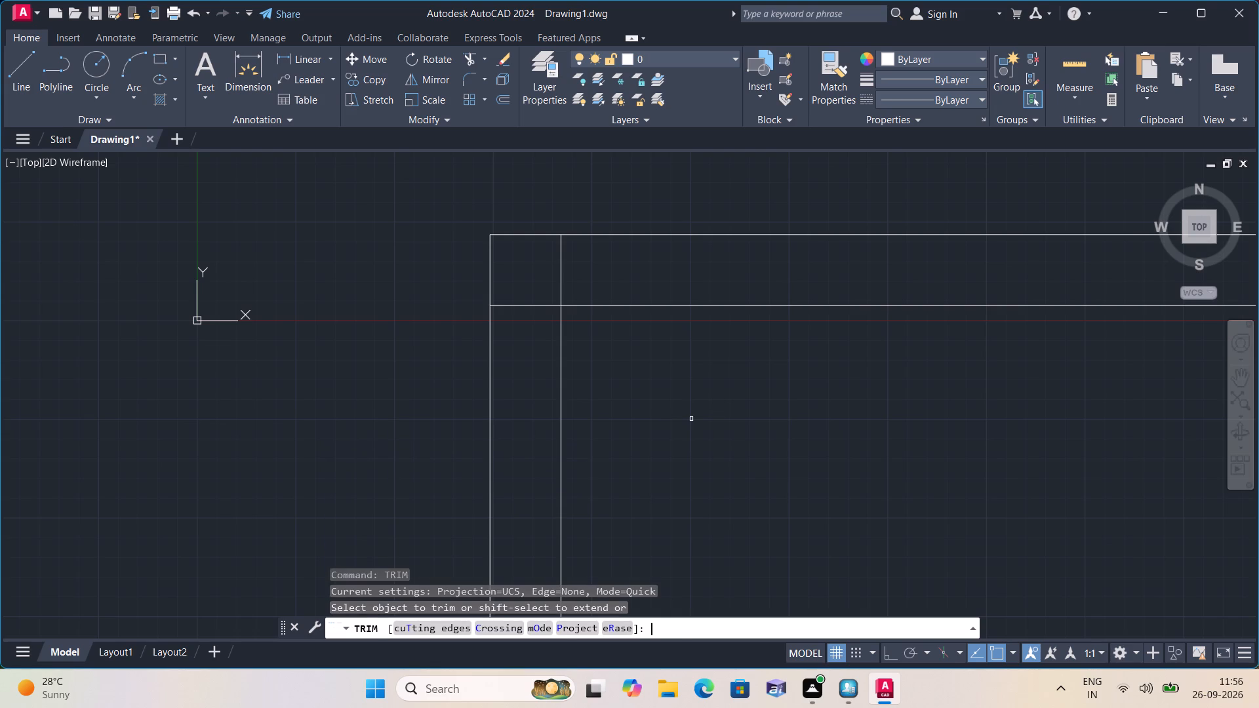
click(576, 281)
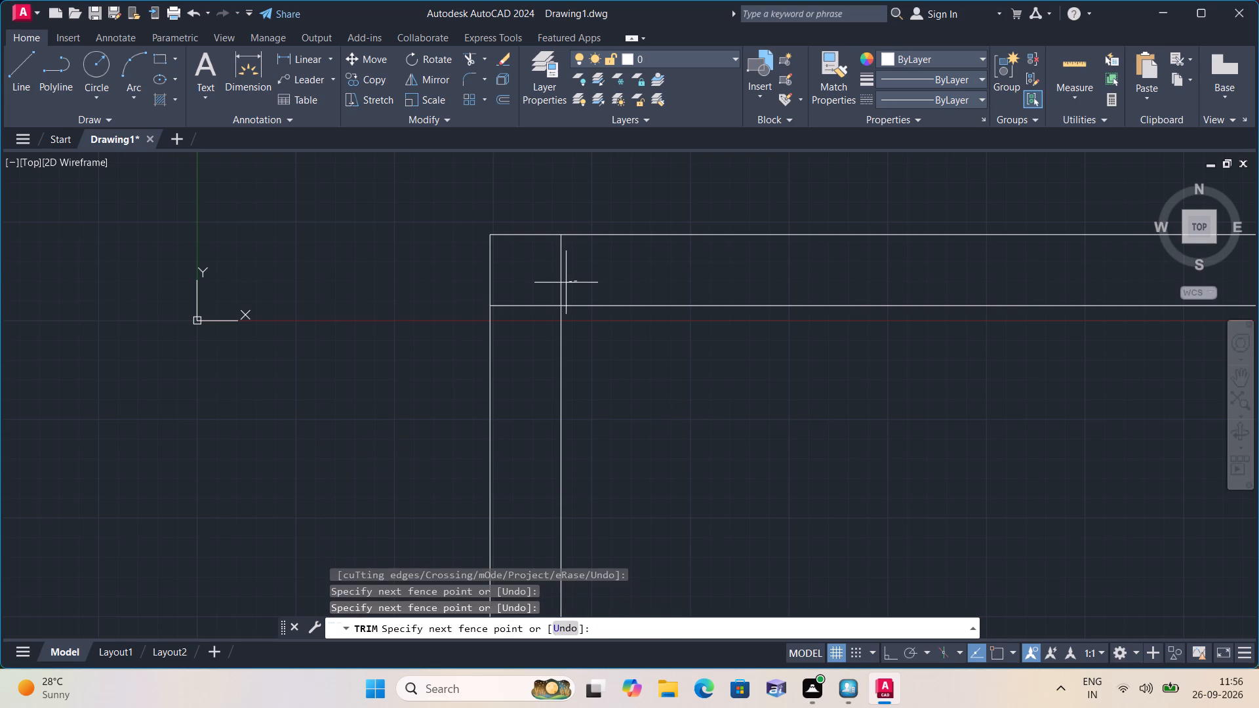
click(536, 310)
scroll(540, 332, down, 2)
middle_drag(719, 411, 681, 379)
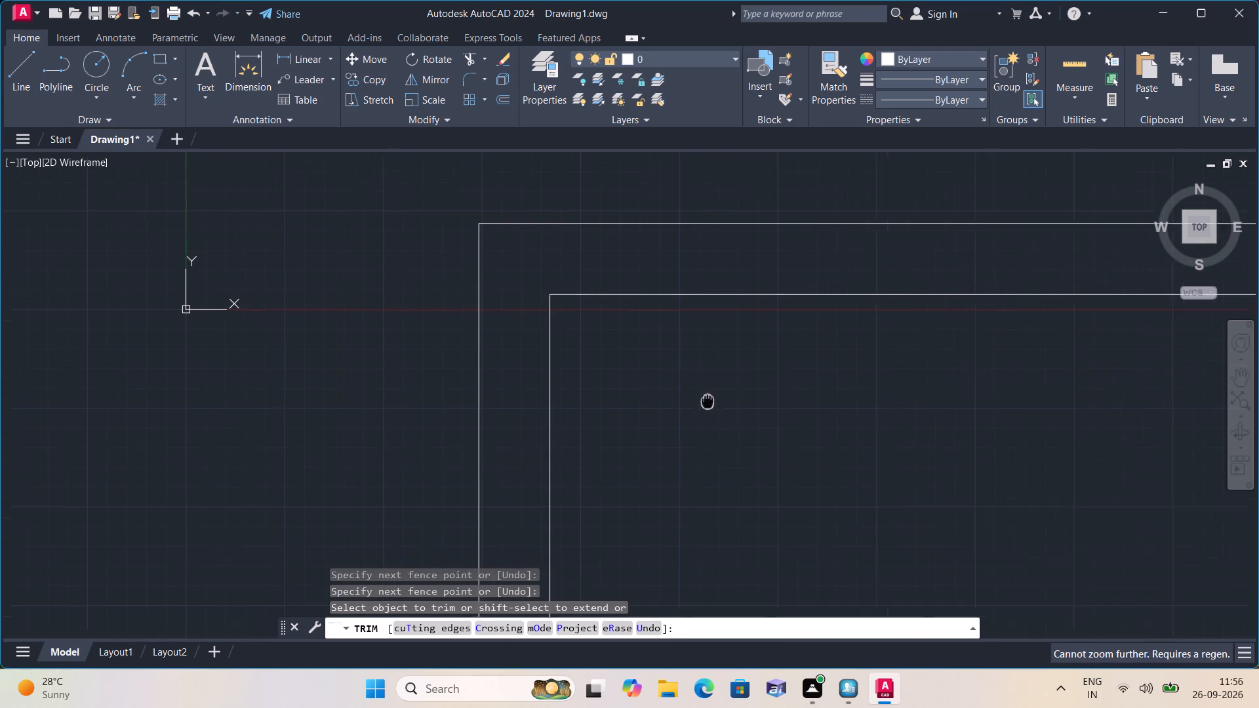
middle_drag(681, 379, 635, 349)
scroll(643, 350, down, 7)
key(space)
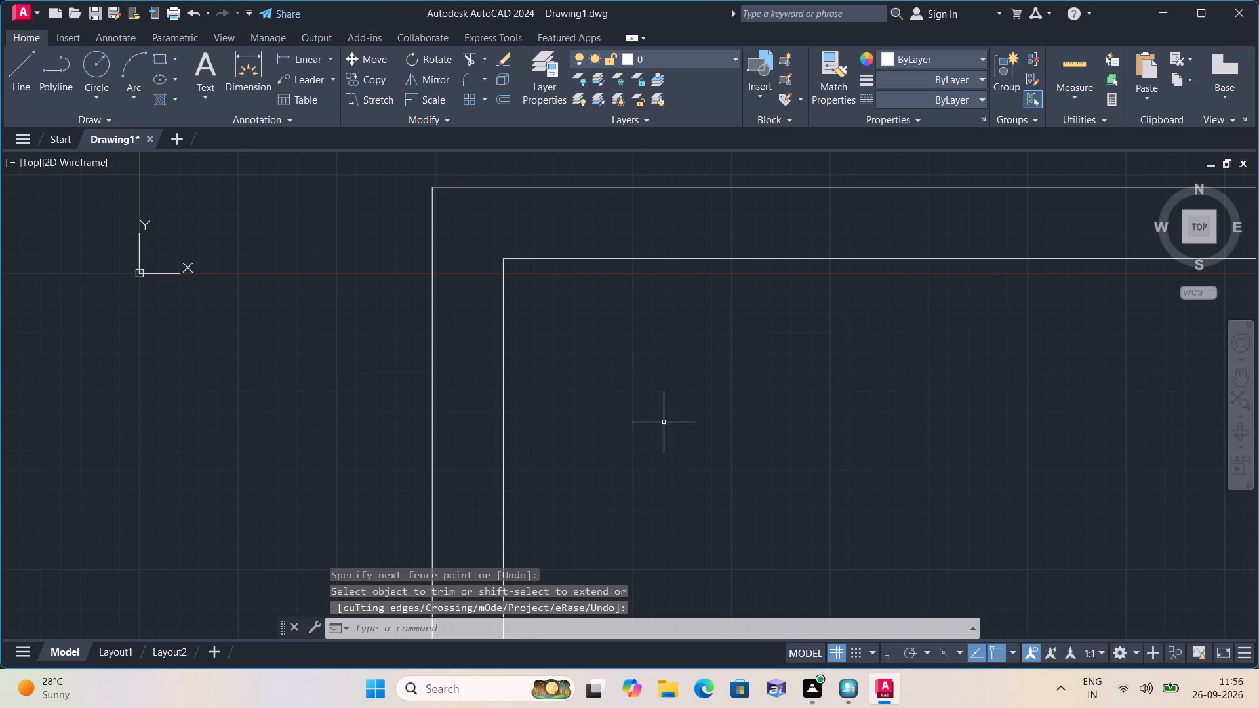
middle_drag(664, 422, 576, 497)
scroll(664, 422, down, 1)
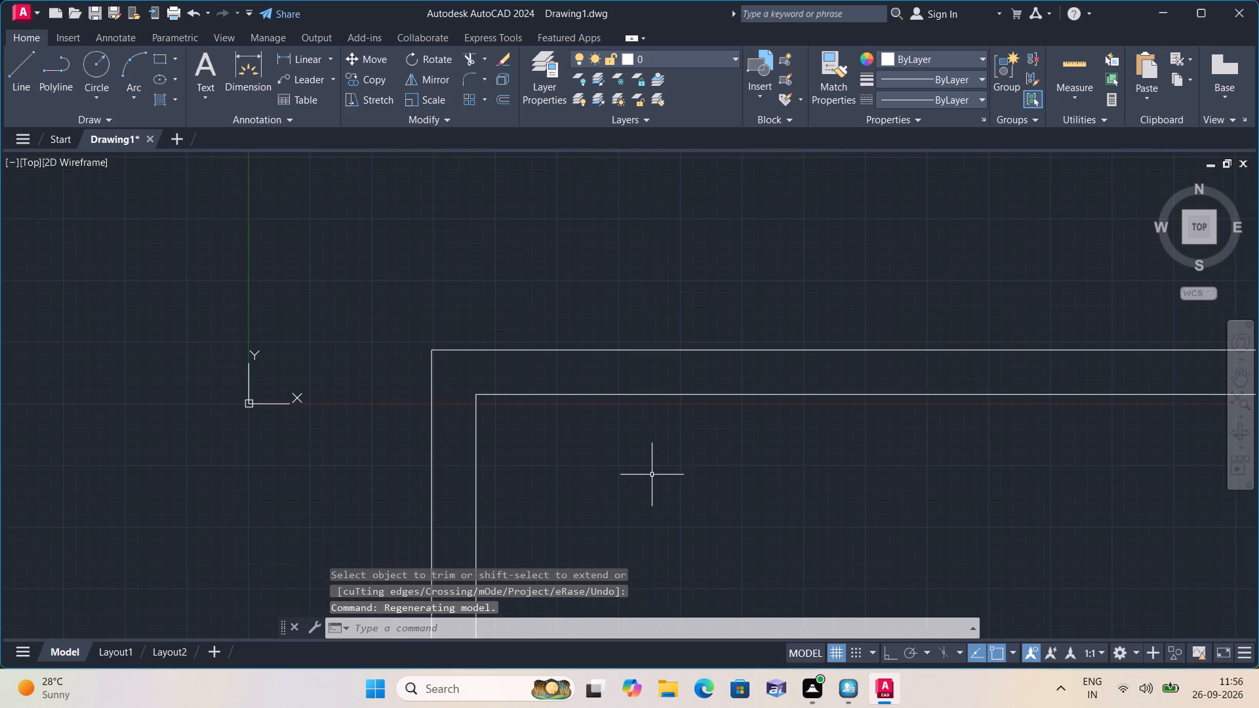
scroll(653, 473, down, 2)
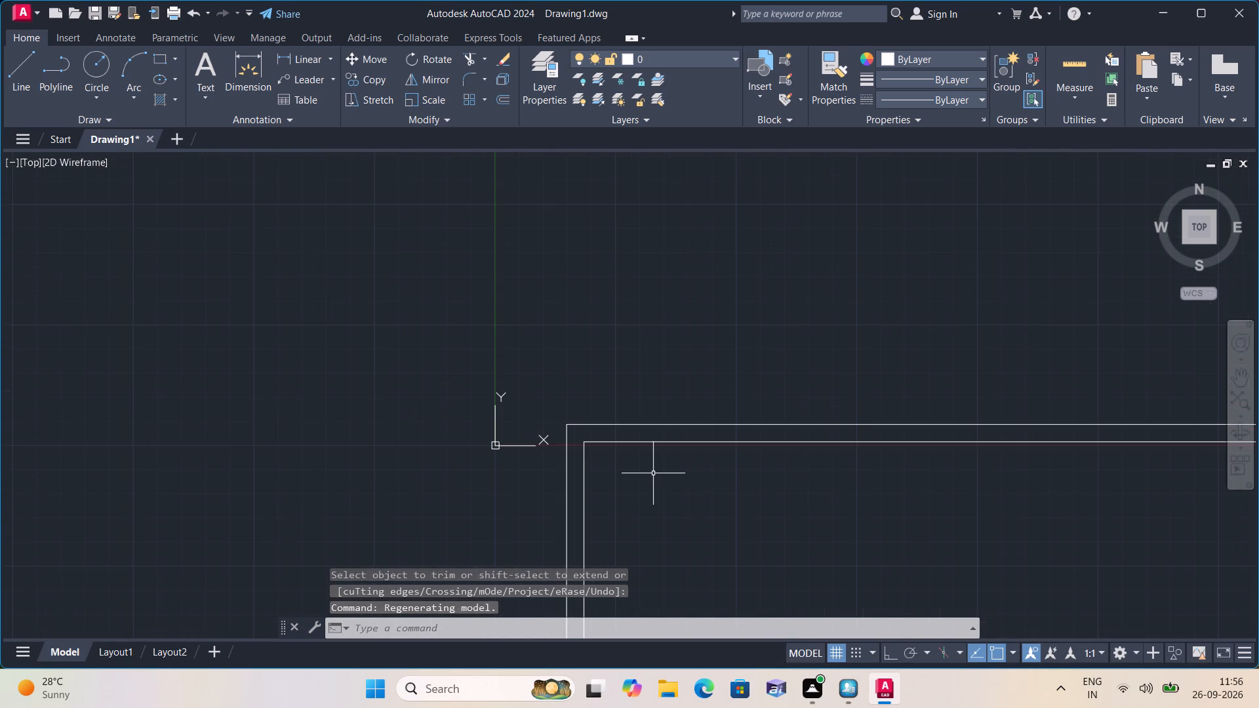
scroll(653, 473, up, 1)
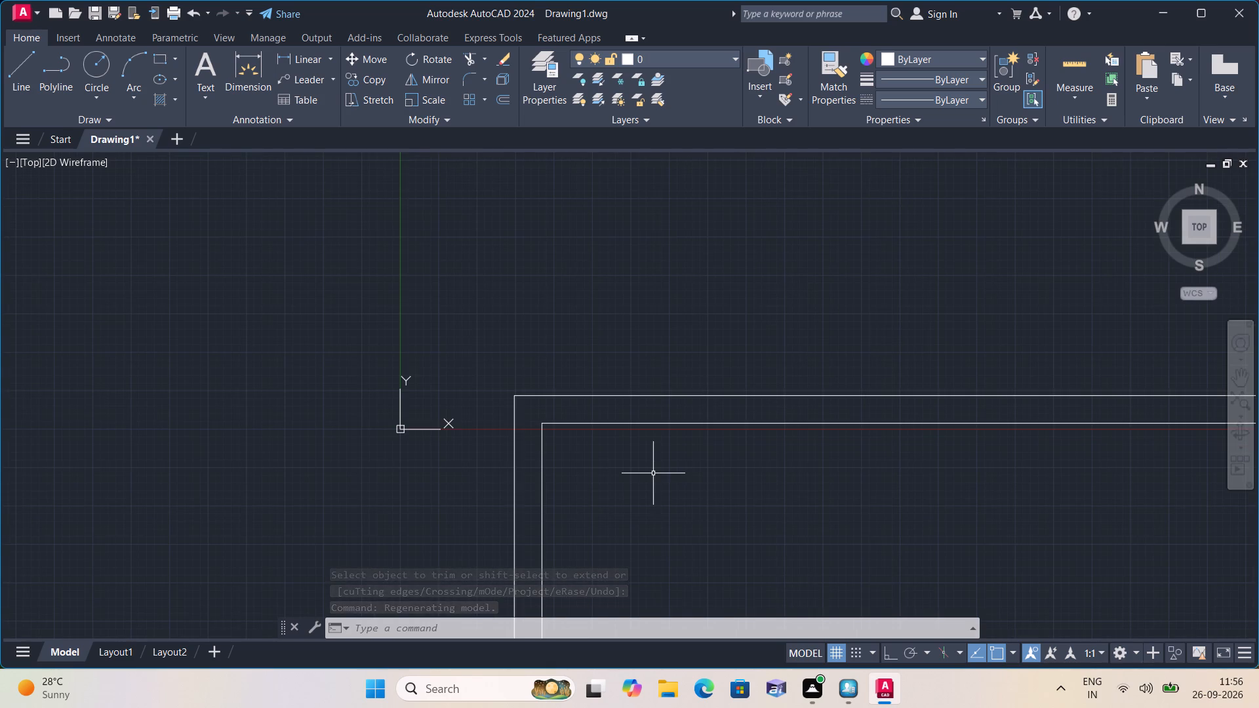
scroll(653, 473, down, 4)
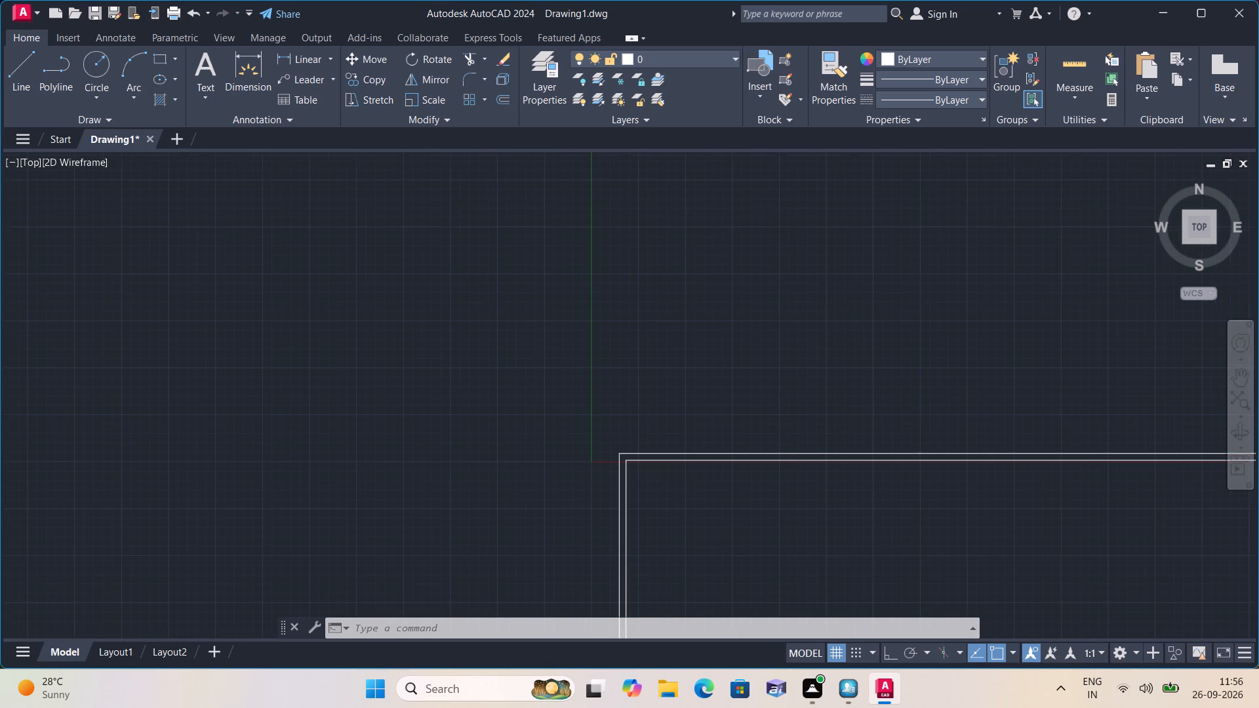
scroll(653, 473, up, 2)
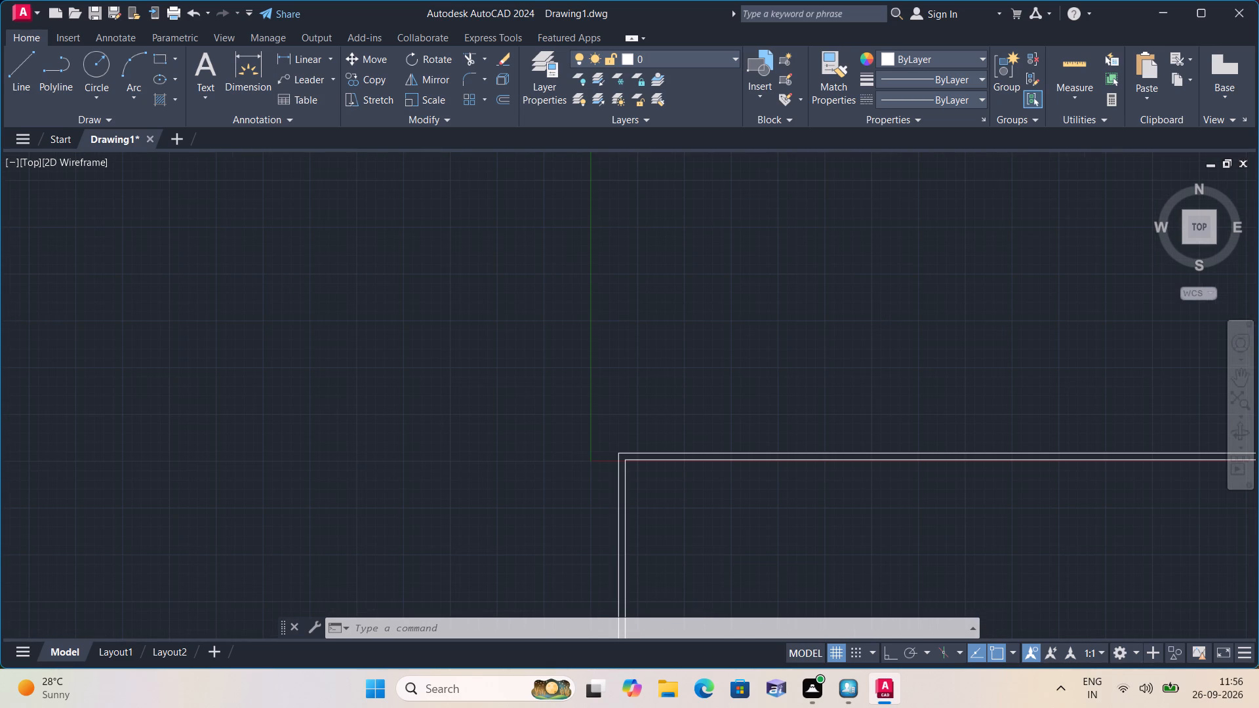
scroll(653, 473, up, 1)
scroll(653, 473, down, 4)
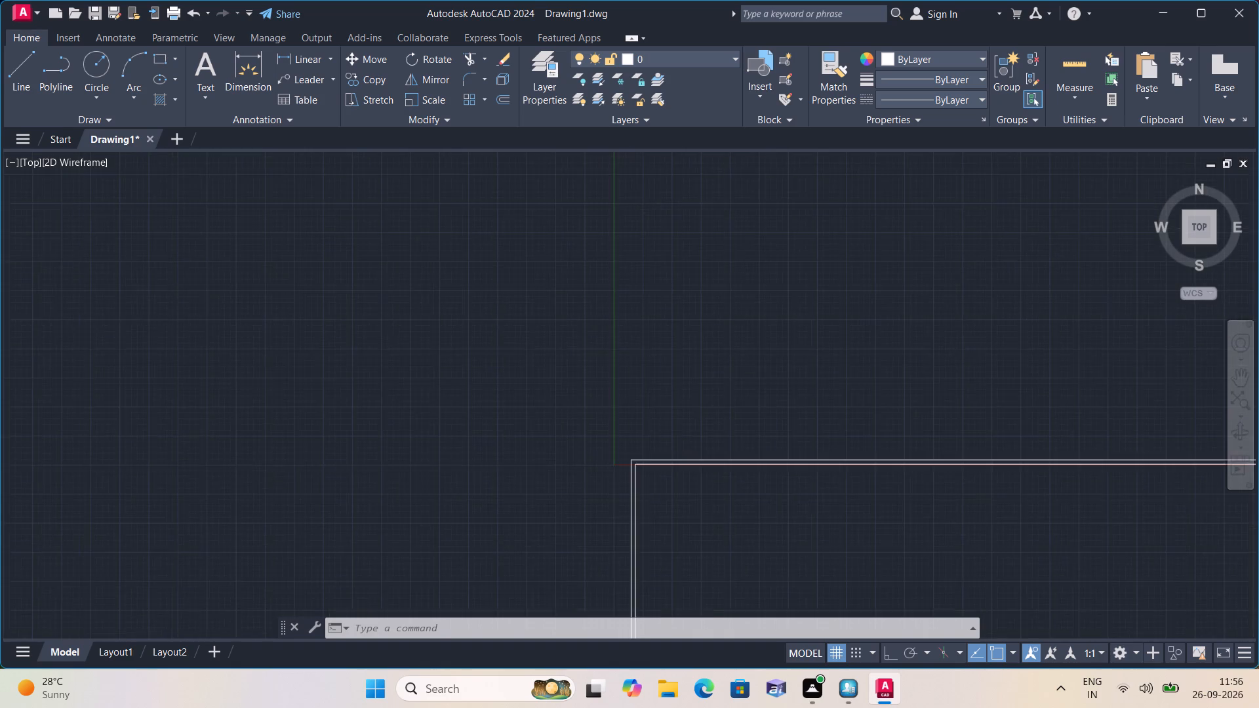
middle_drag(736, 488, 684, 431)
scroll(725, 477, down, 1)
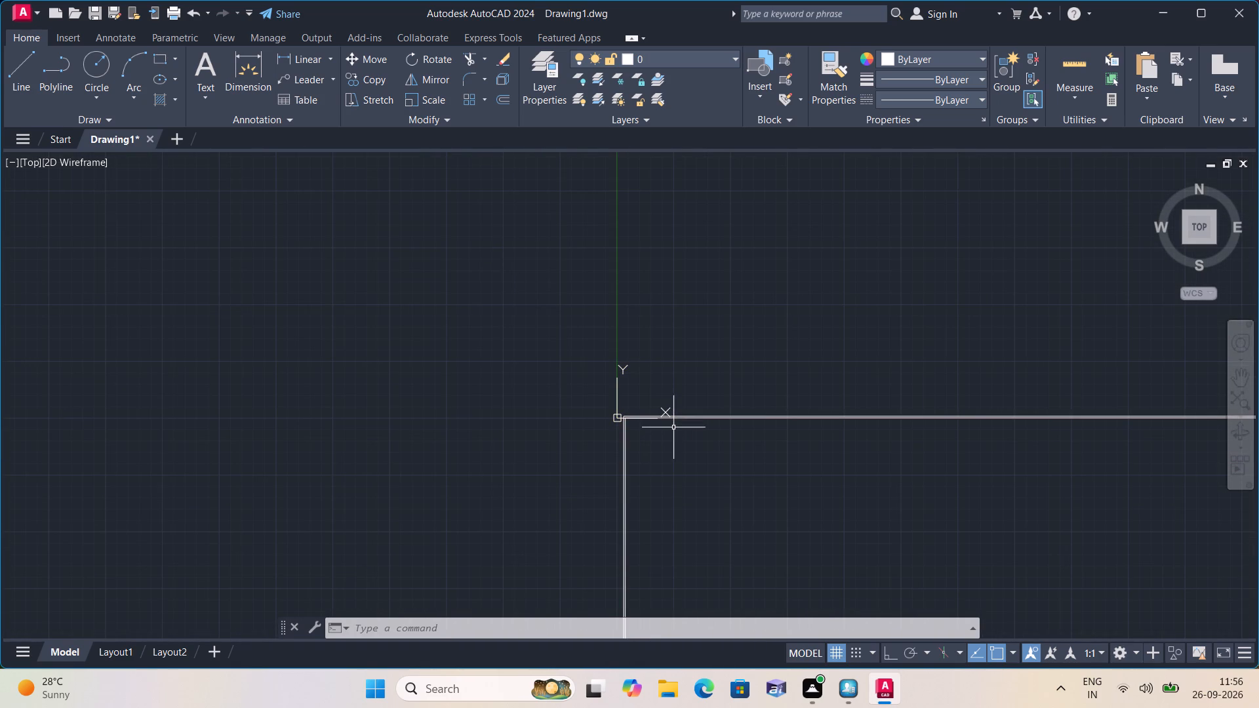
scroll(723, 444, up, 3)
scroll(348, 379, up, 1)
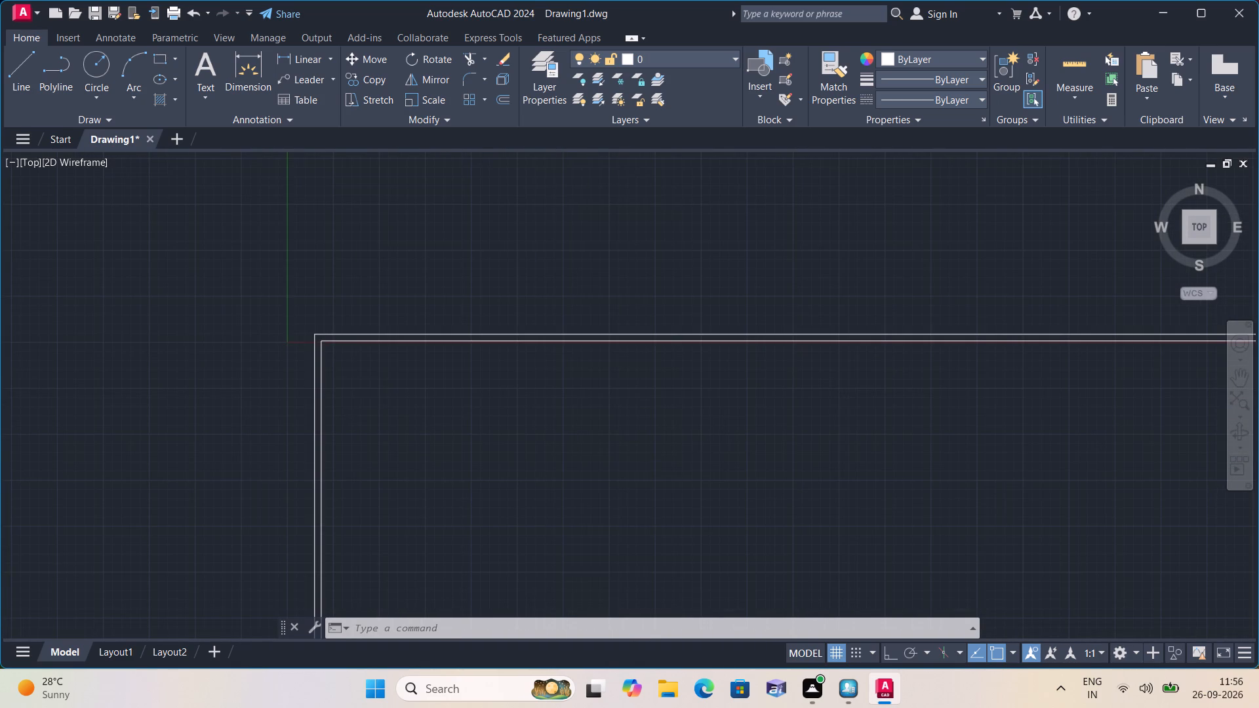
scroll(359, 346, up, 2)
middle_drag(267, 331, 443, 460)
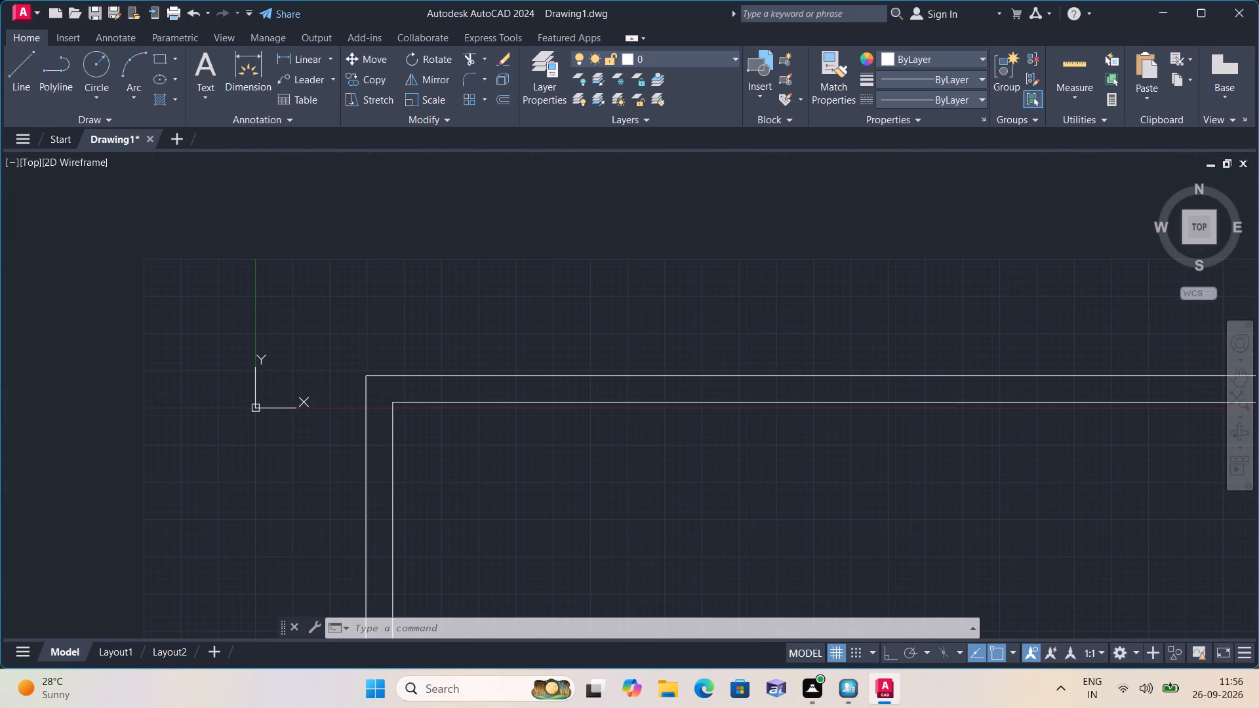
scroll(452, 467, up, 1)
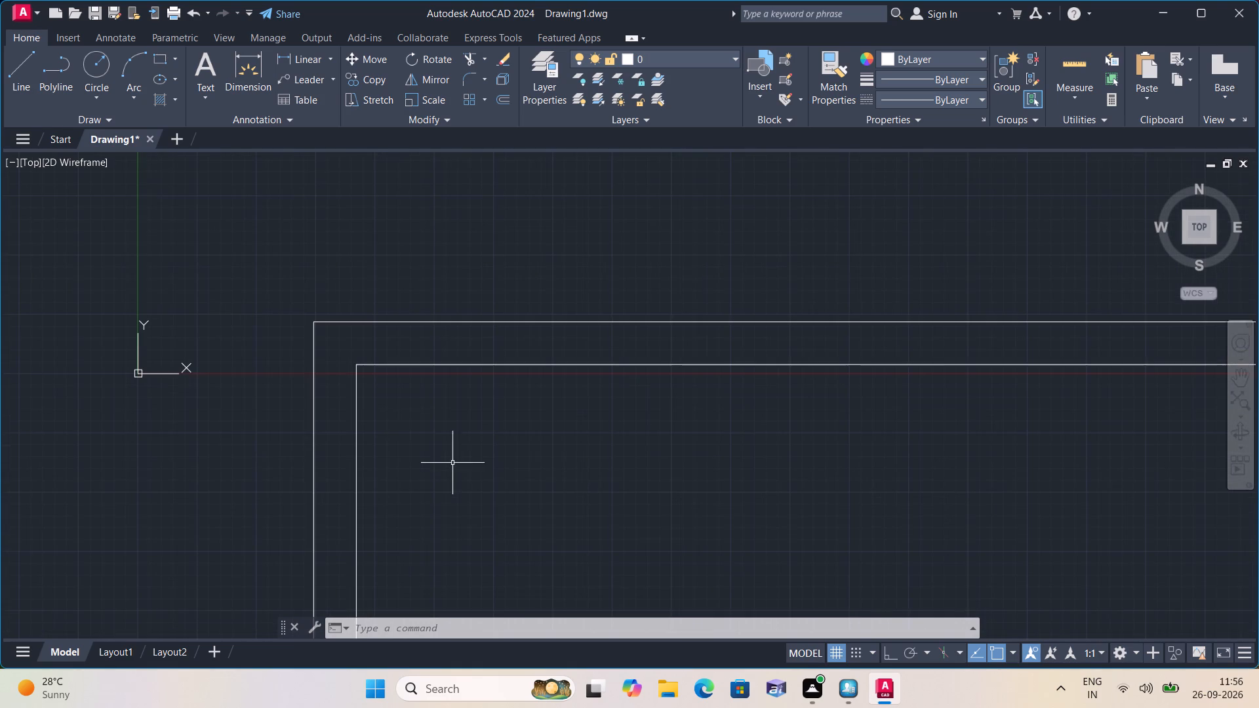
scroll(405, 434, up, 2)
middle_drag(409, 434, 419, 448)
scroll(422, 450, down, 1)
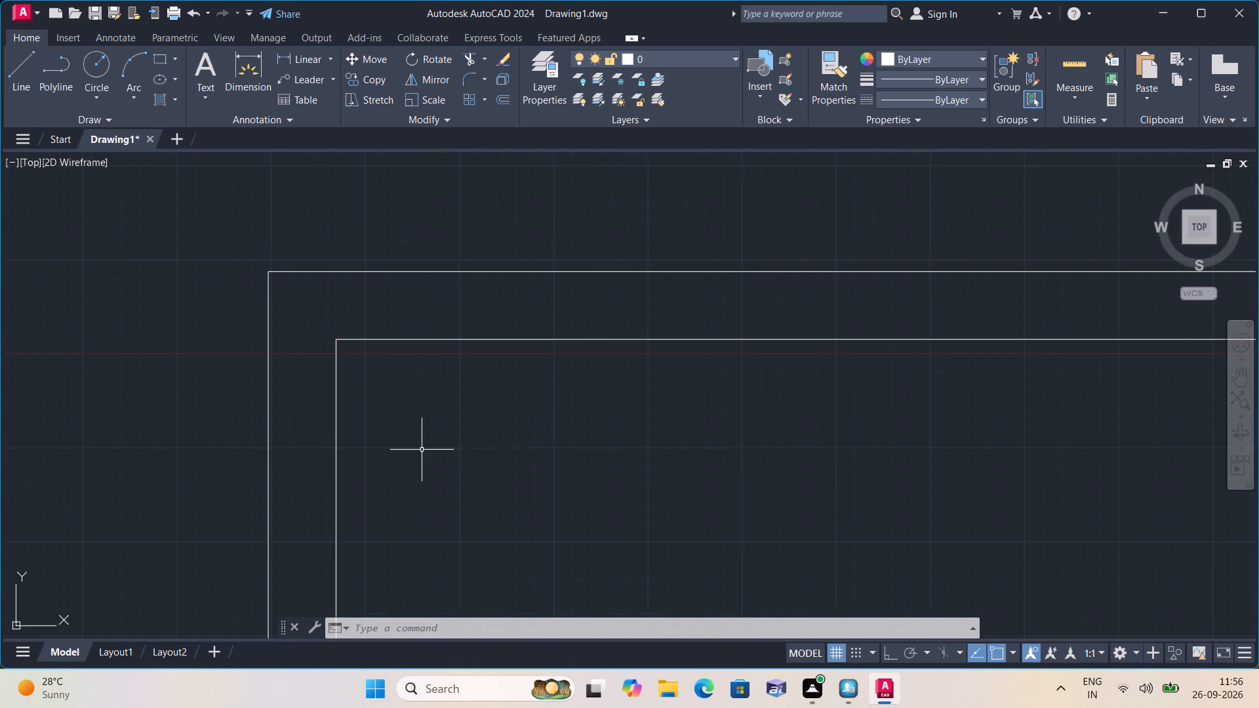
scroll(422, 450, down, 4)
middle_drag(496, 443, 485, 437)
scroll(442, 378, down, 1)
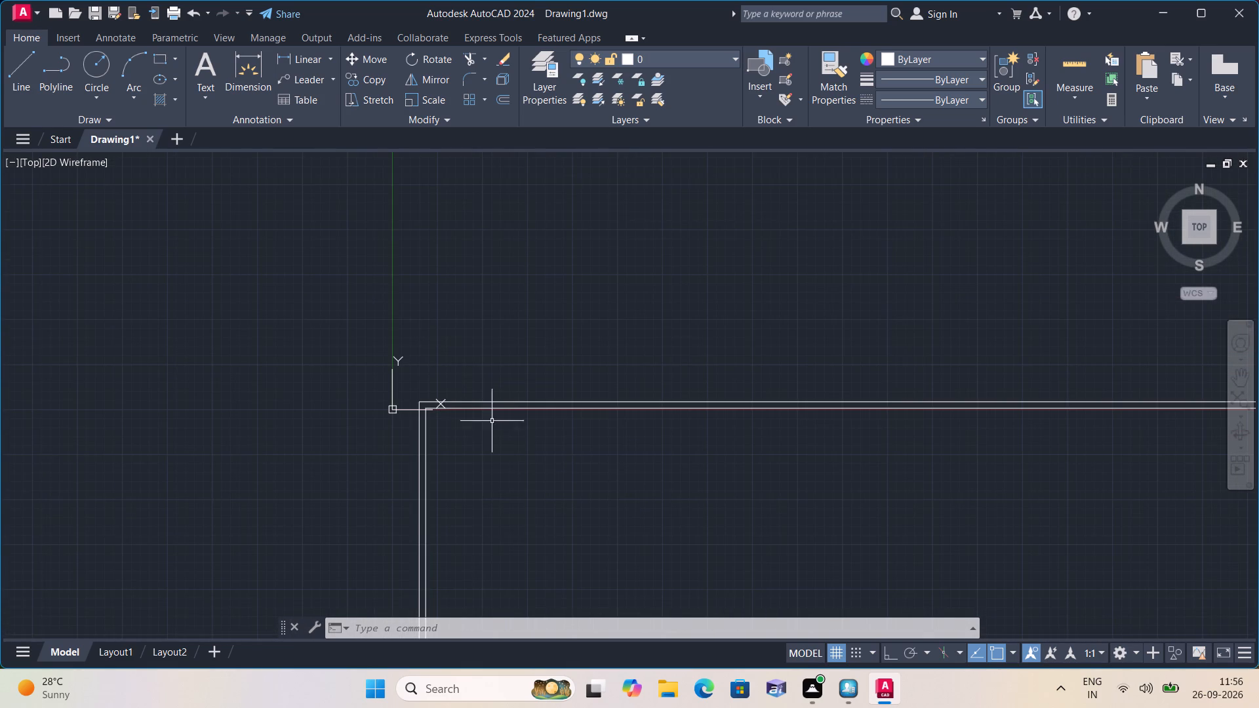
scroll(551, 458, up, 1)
Offset the inner vertical line of the left outer wall 9' to the right, into the plan.
text(offset)
key(space)
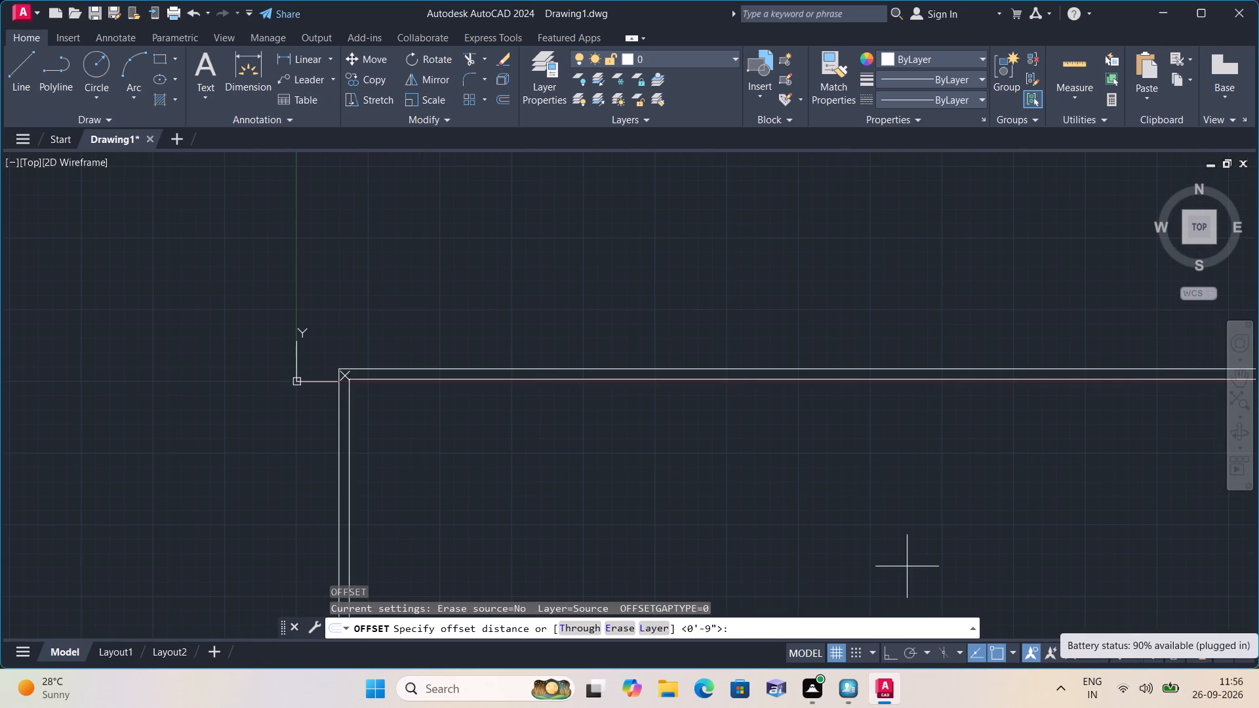
text(9')
key(space)
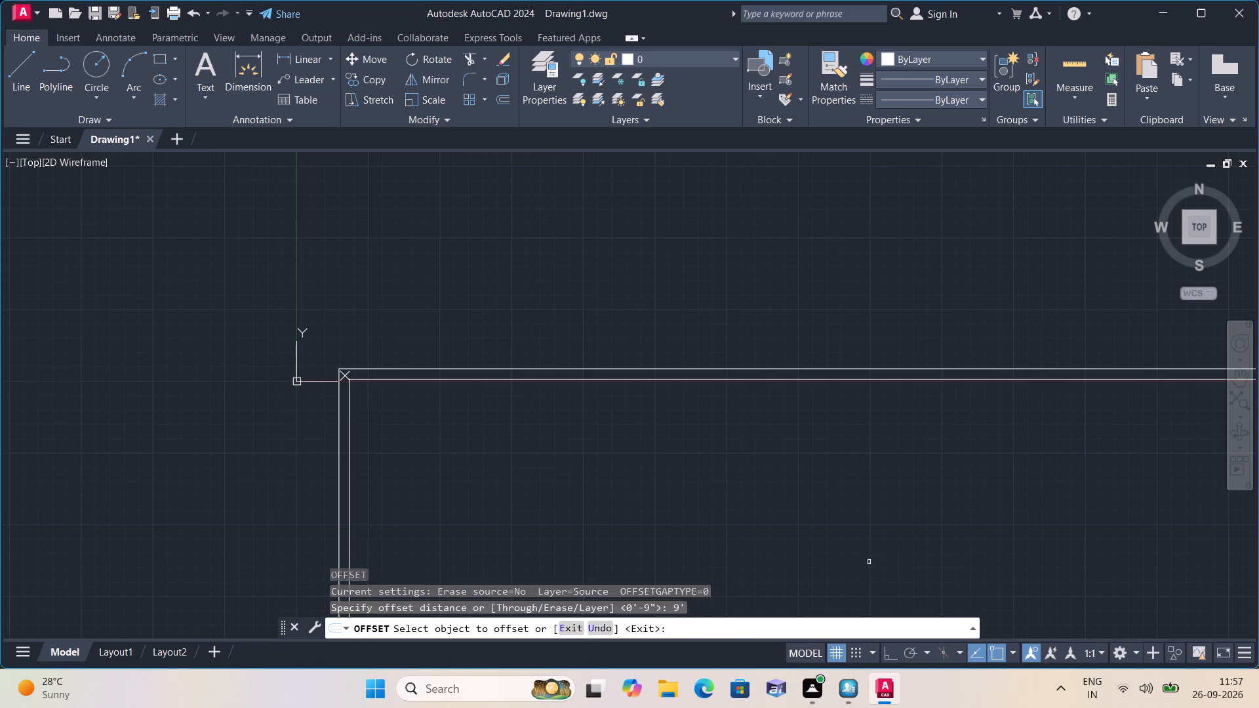
click(349, 435)
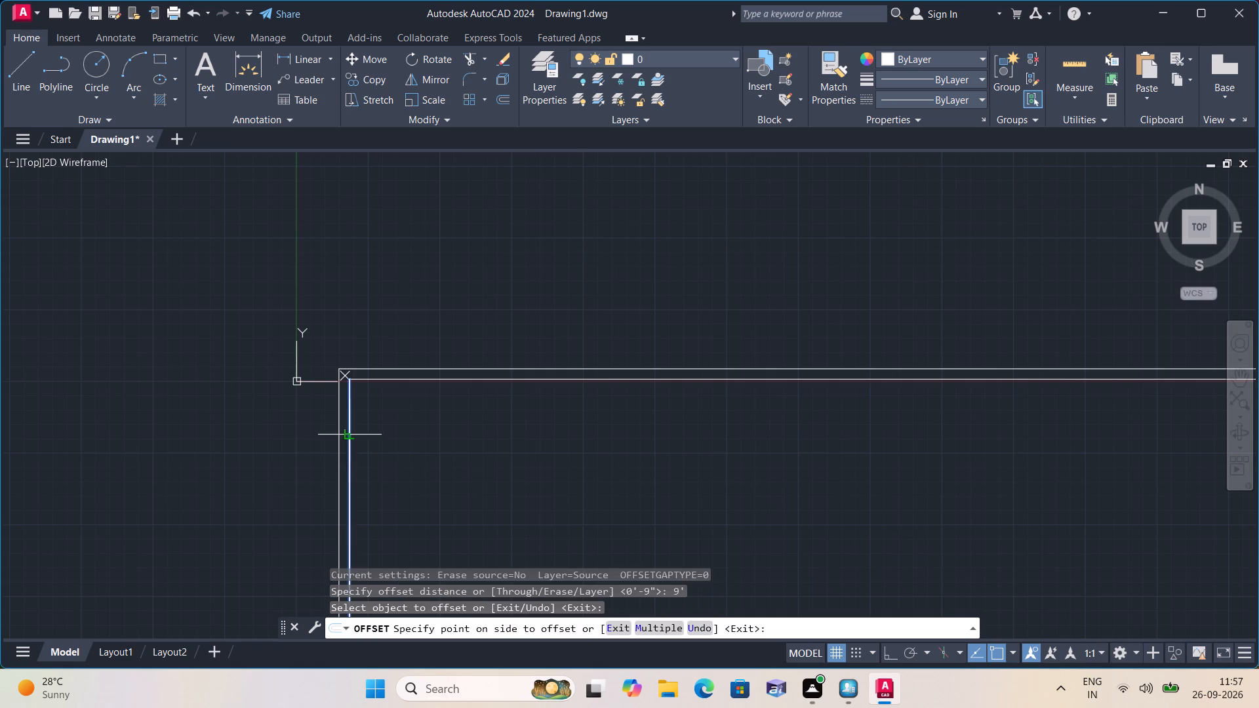
click(556, 454)
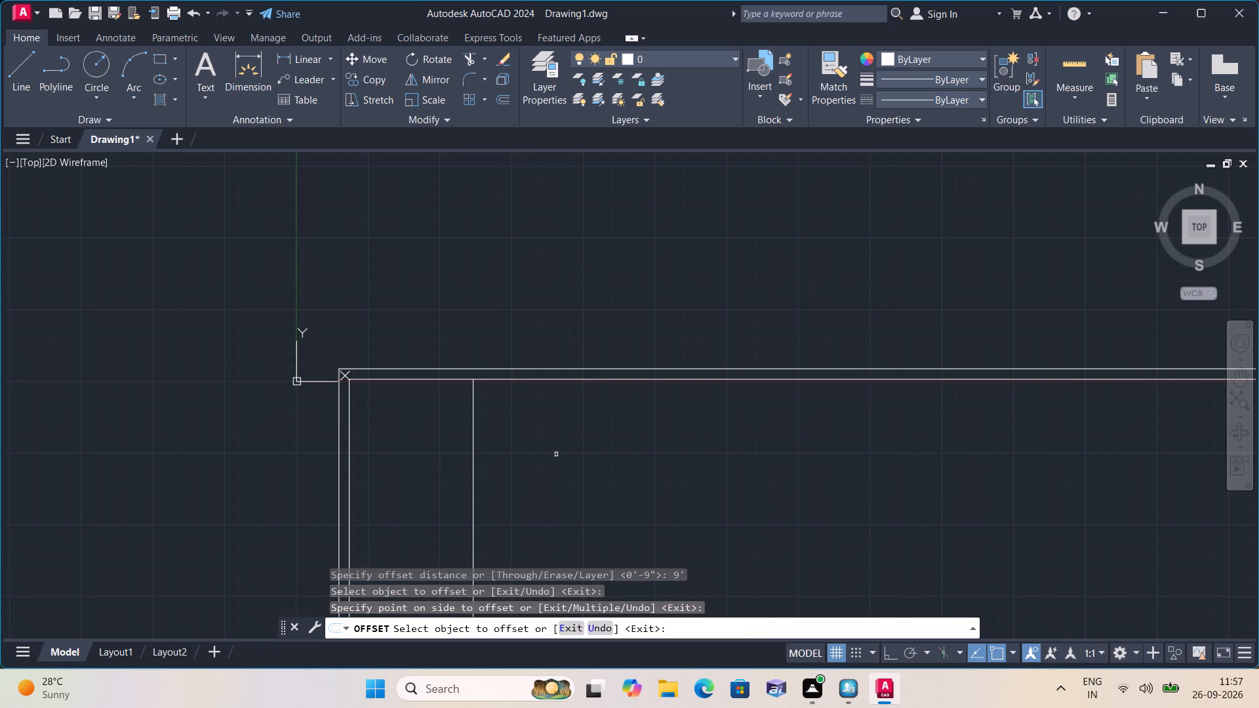
key(space)
Offset the new vertical line 4.5" to the right to give the first partition wall its thickness.
key(space)
key(4)
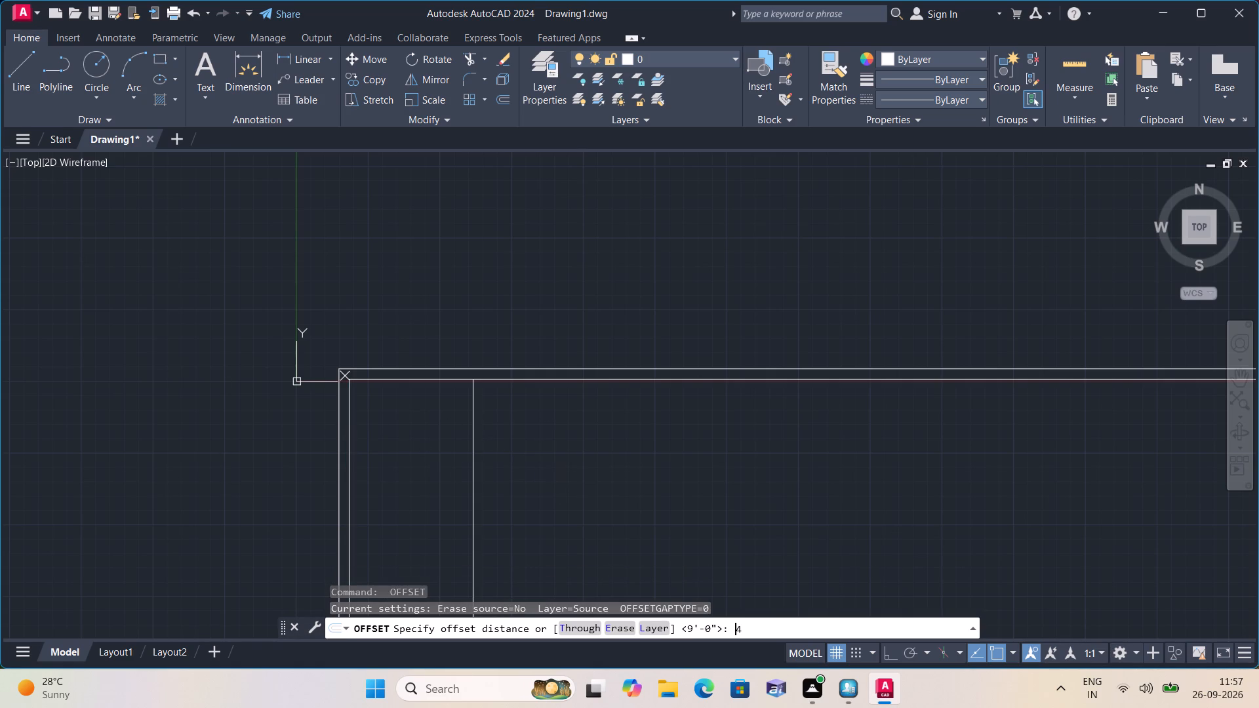
key(period)
key(5)
key(shift+quotedbl)
key(space)
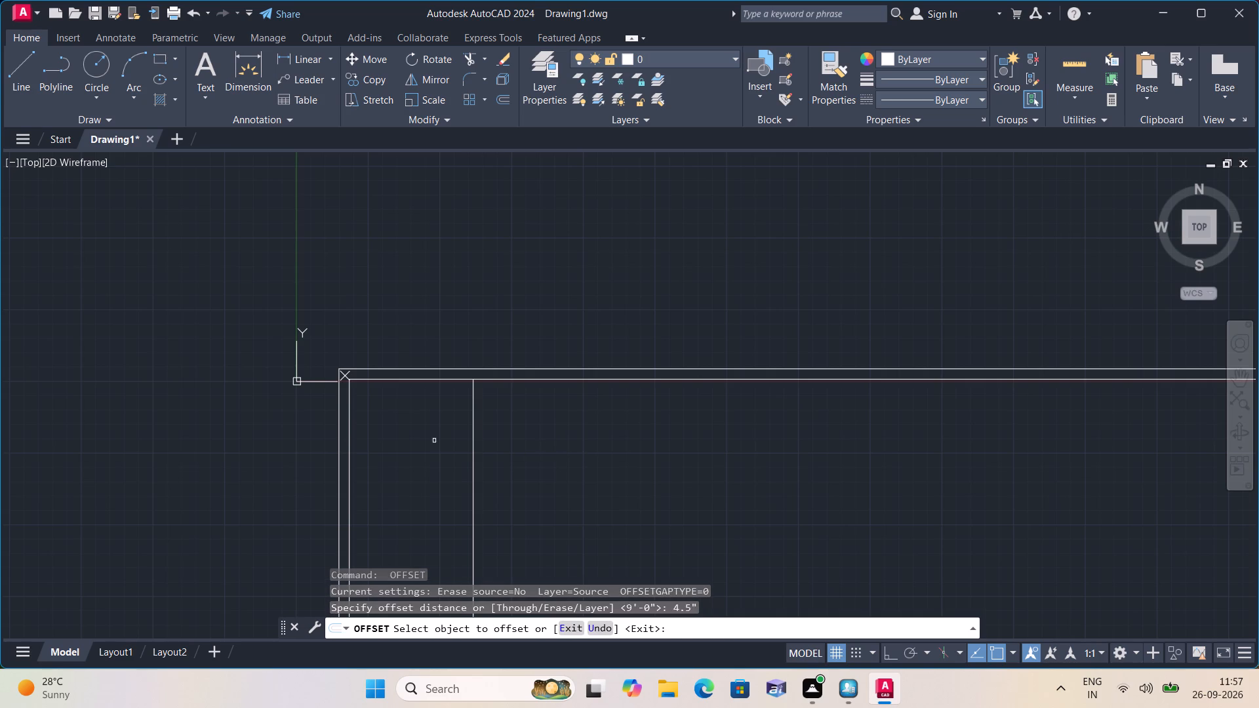
click(475, 446)
click(534, 449)
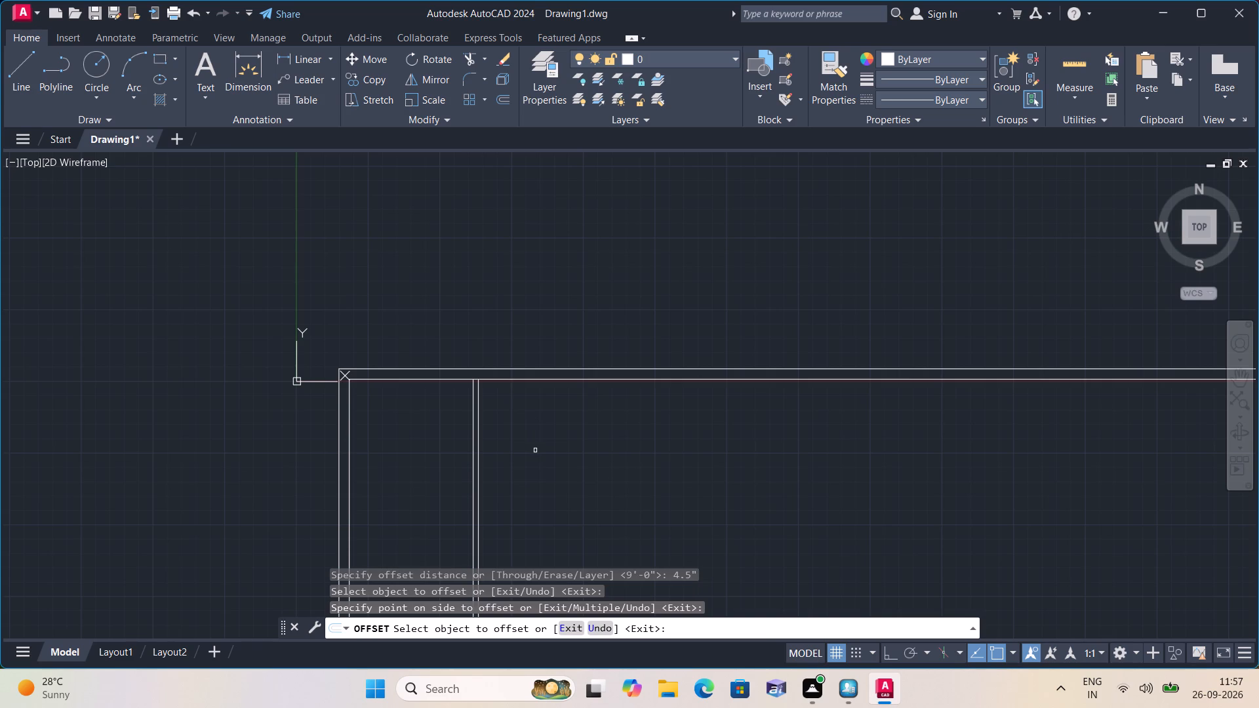
key(space)
Offset the right-hand line of the first partition wall 4' to the right.
key(space)
text(4')
key(space)
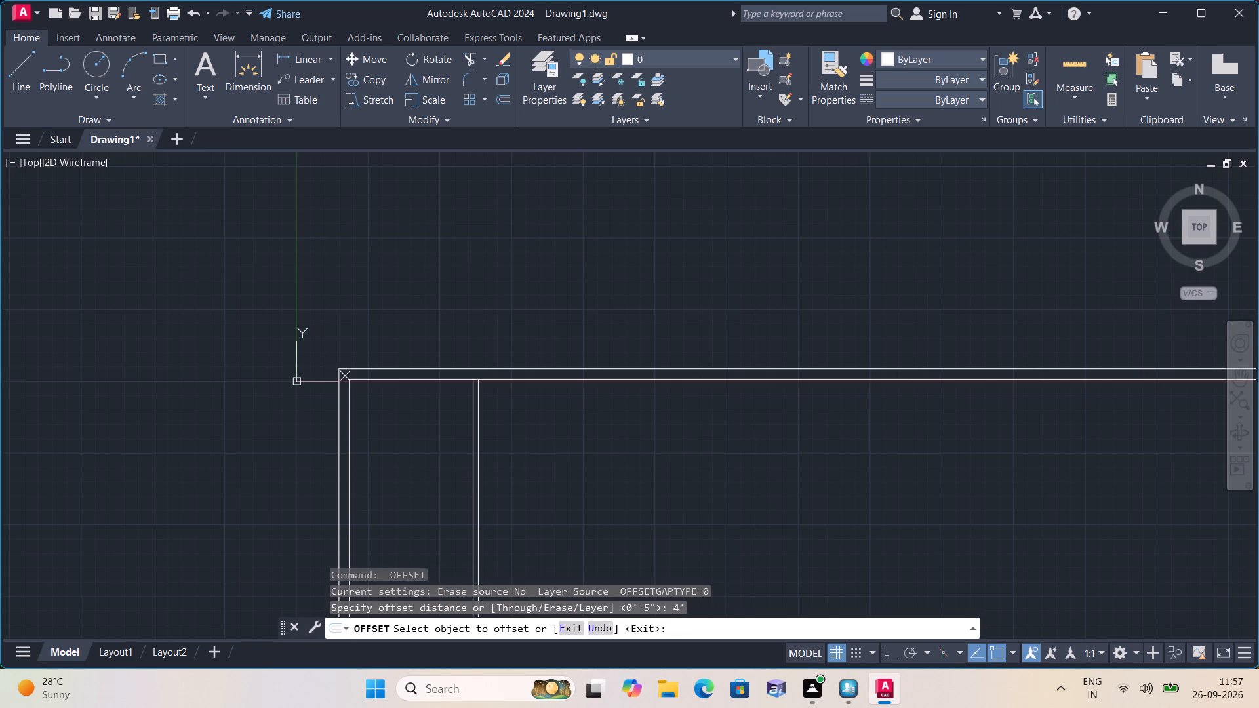
scroll(527, 449, up, 1)
click(450, 409)
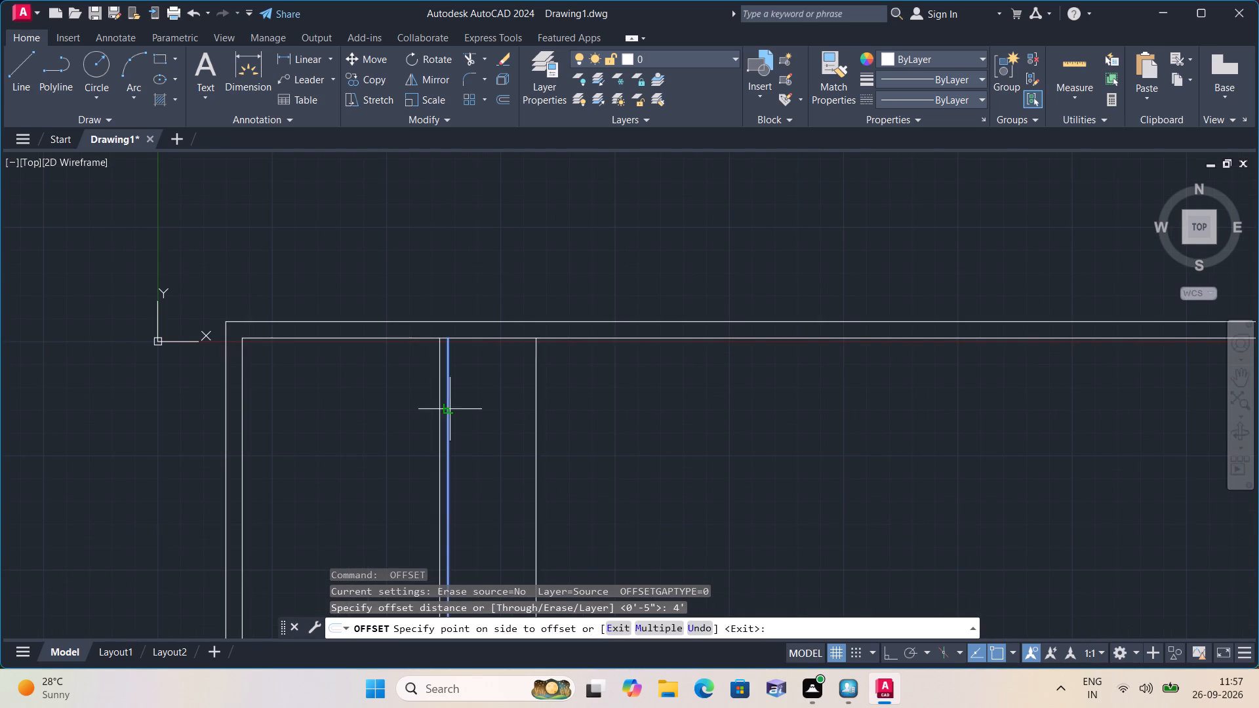
click(570, 425)
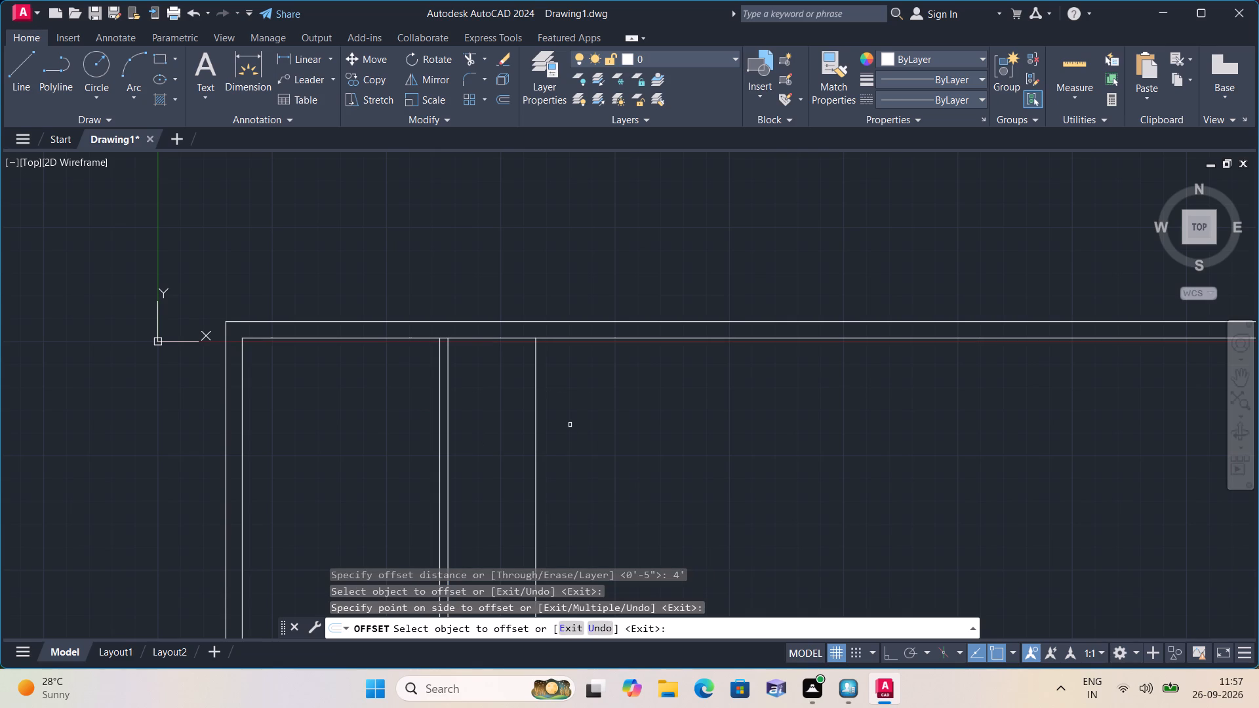
key(space)
Offset the rightmost vertical line 4.5" to the right to form the second partition wall.
key(space)
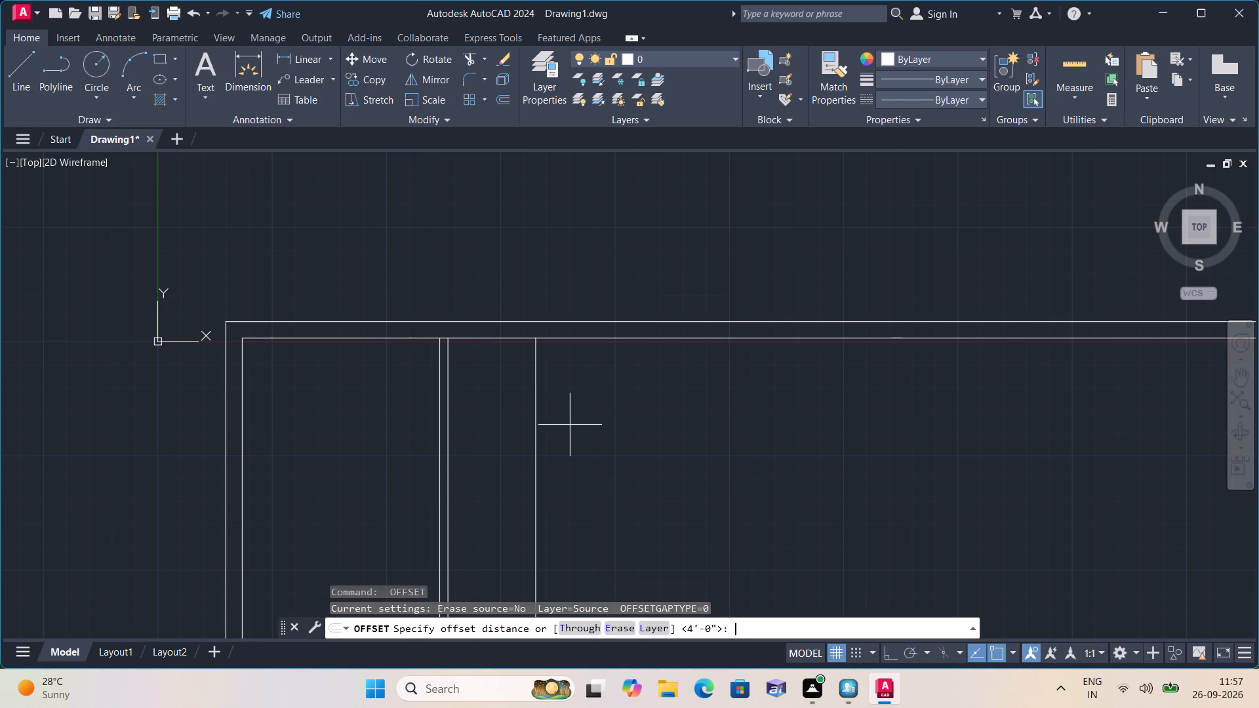
text(4.5")
key(space)
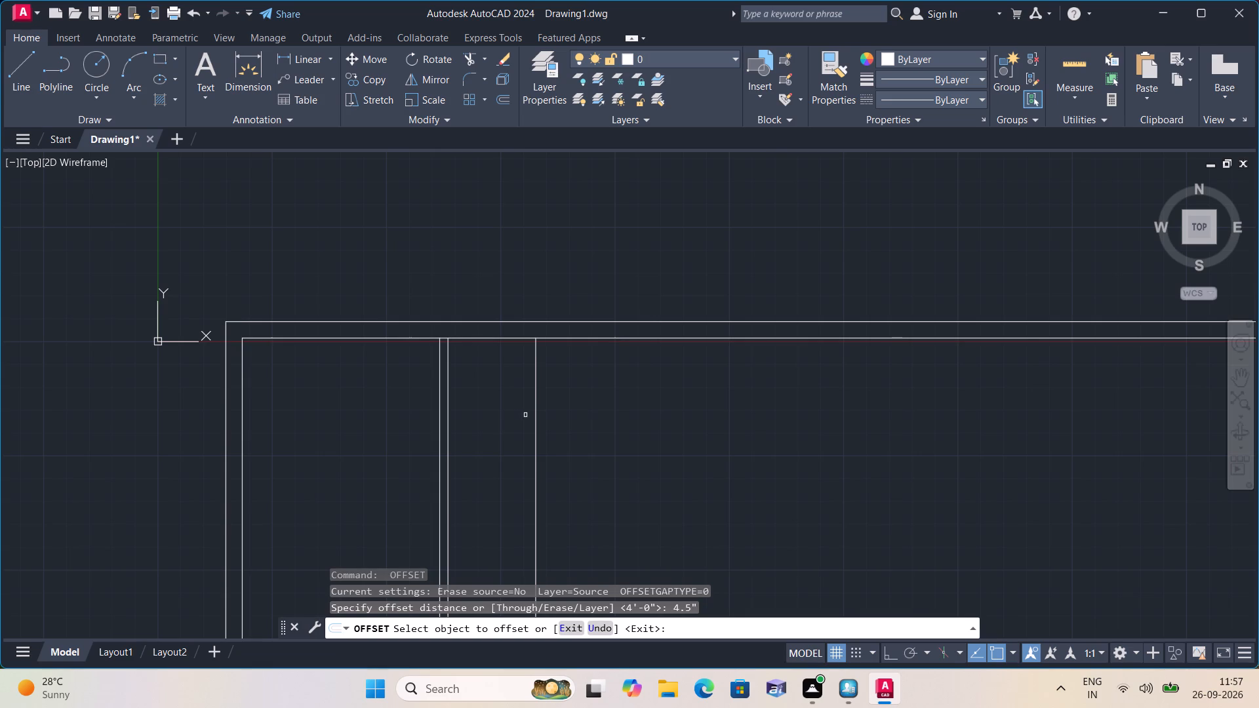
click(536, 415)
click(600, 420)
scroll(600, 420, down, 1)
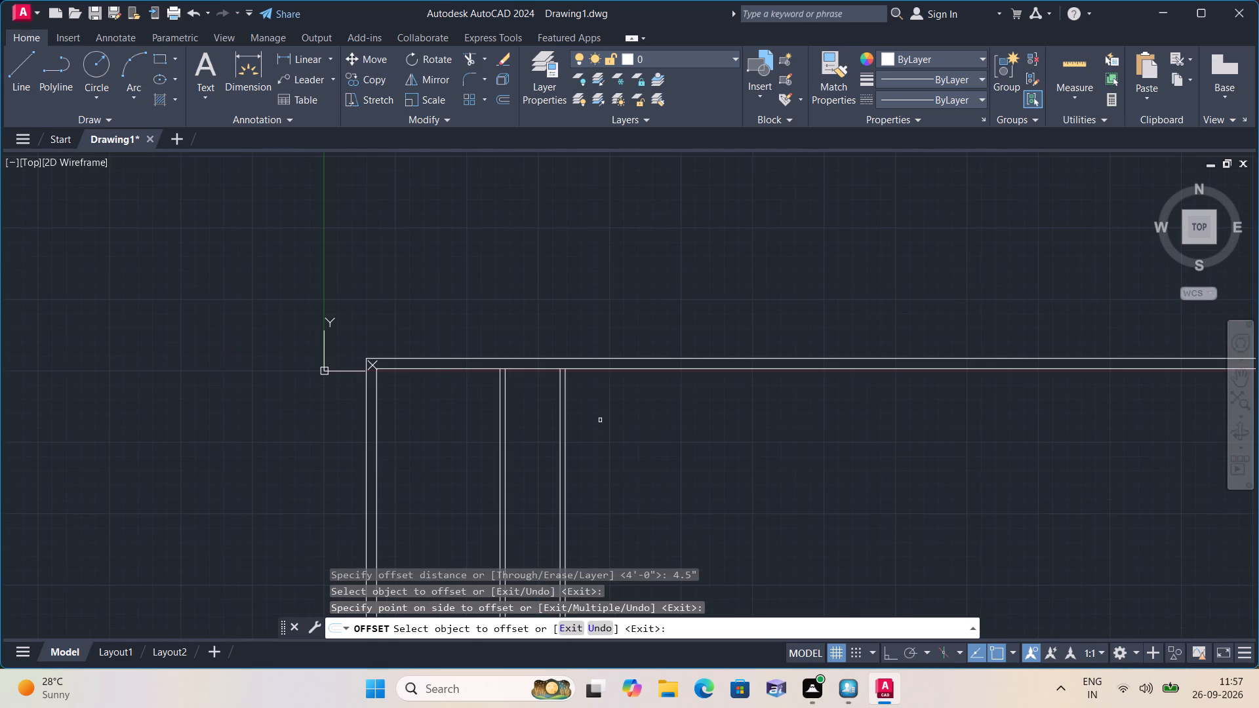
key(space)
Offset the right-hand line of the second partition wall 6' to the right.
key(space)
text(6')
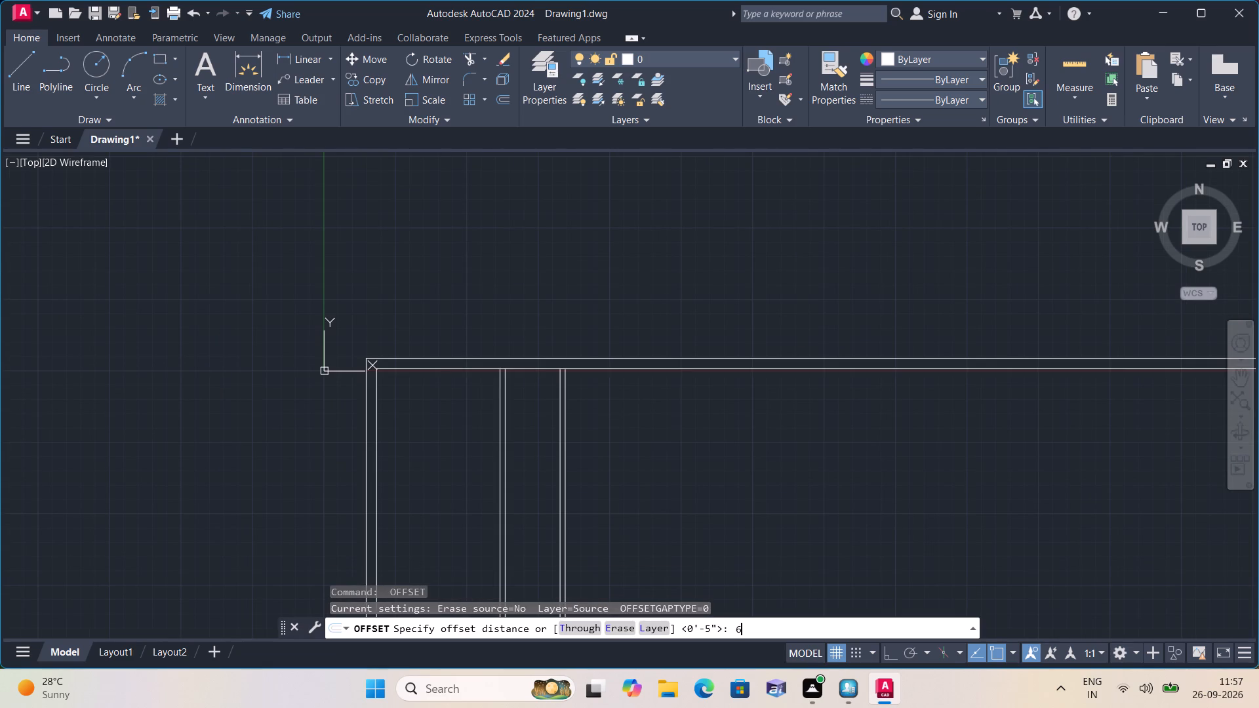
key(space)
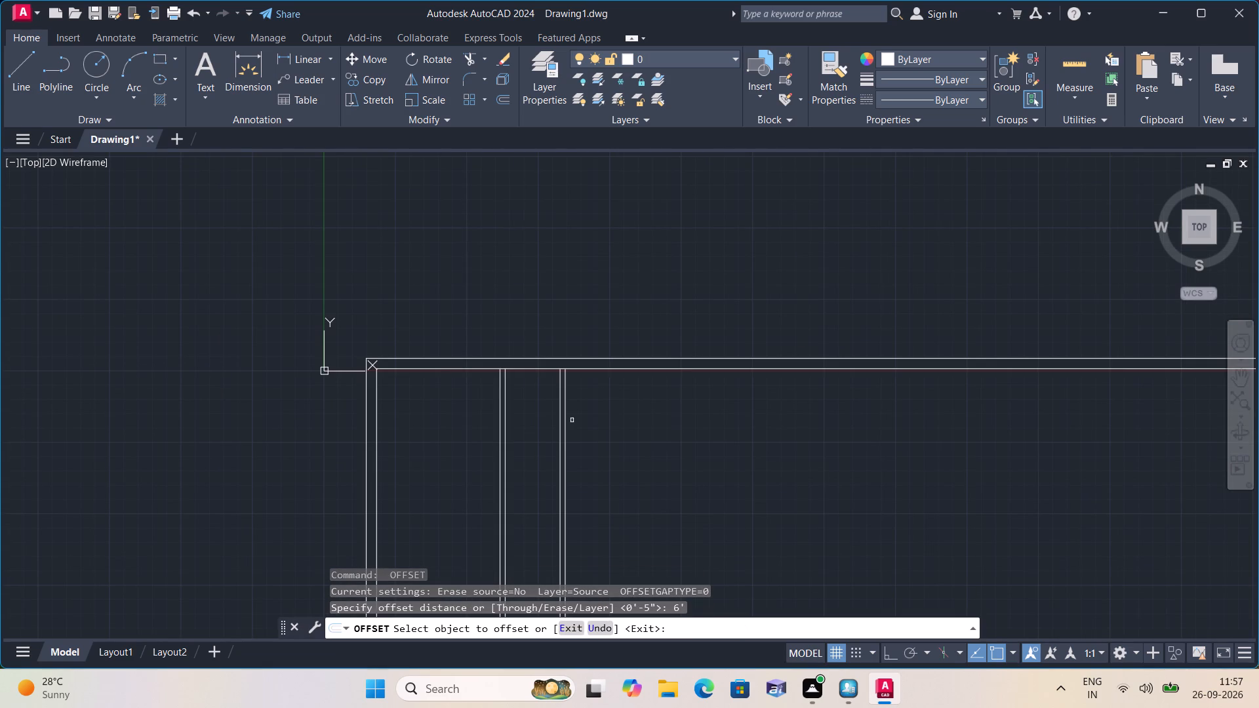
scroll(550, 420, up, 1)
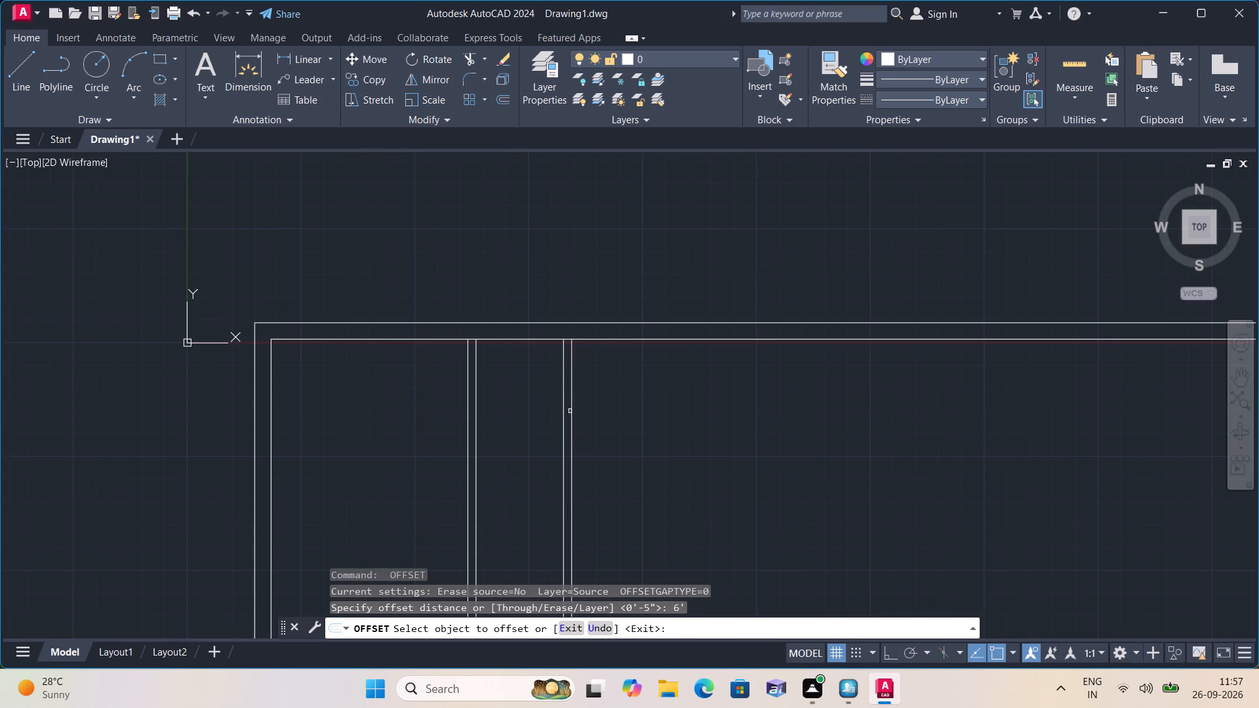
click(570, 411)
click(672, 410)
scroll(672, 410, down, 2)
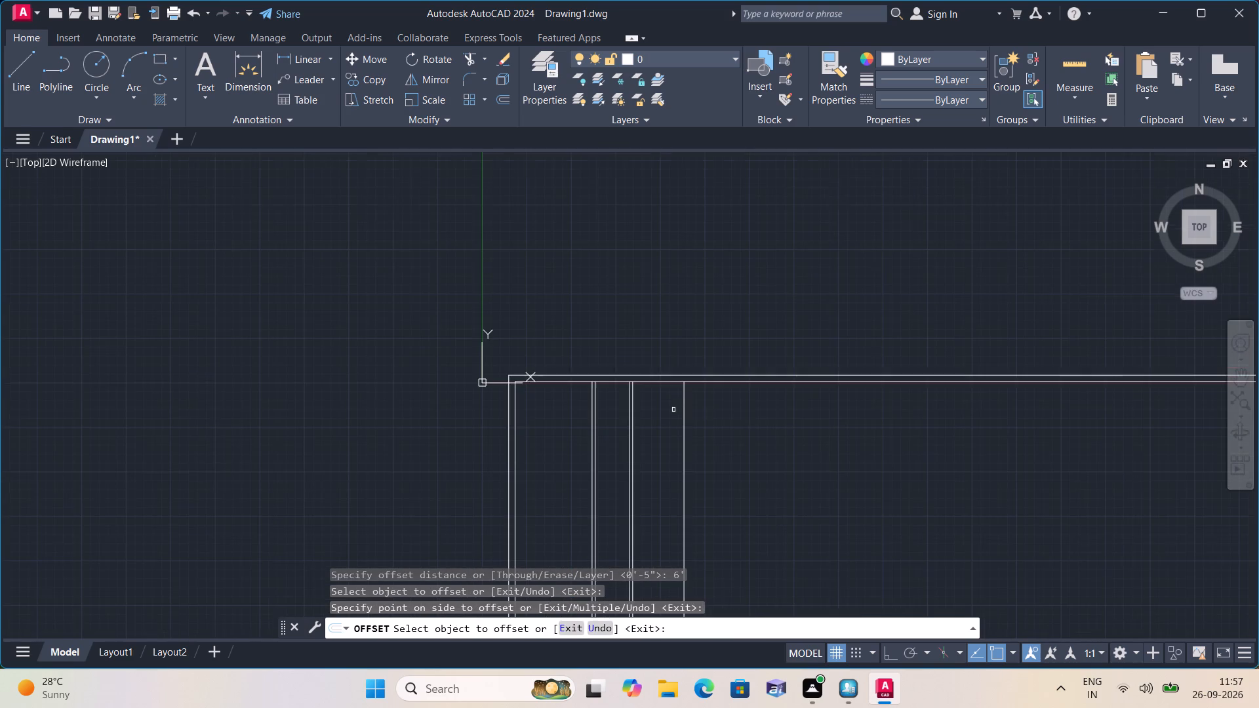
middle_drag(734, 412, 723, 403)
scroll(734, 411, down, 1)
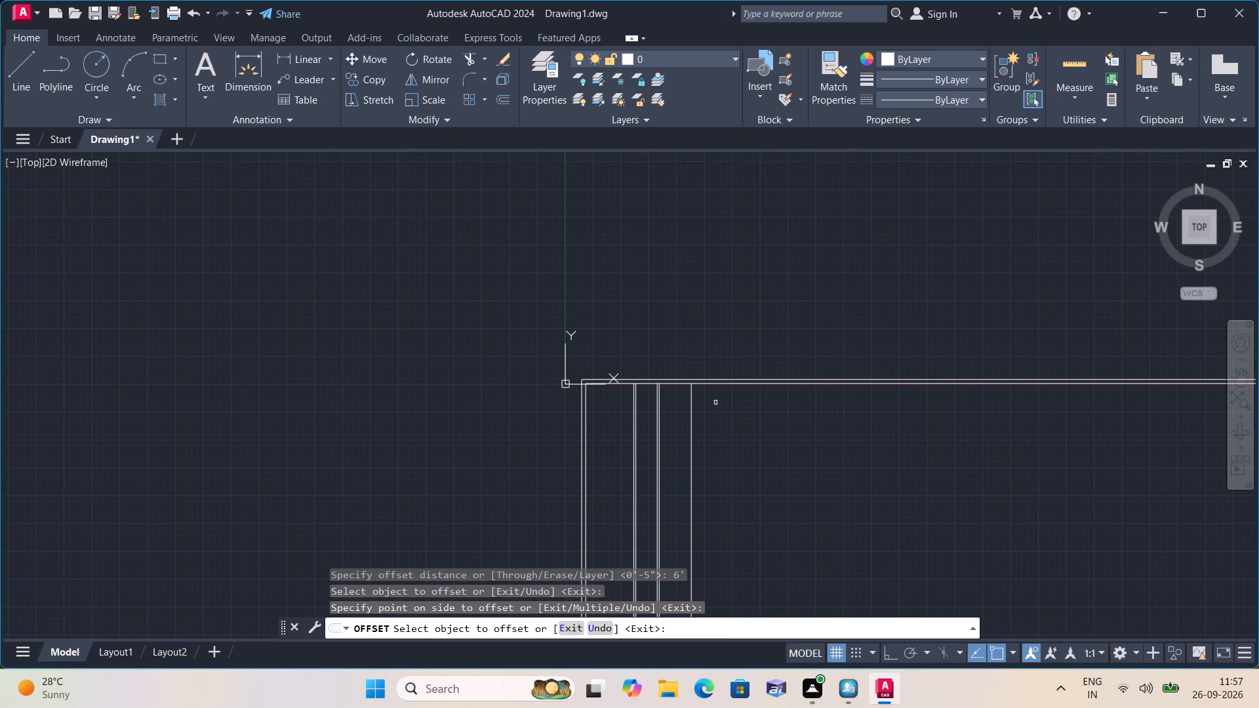
key(space)
Offset the rightmost vertical line 4.5" to the right to form the third partition wall.
key(space)
text(4.5")
key(space)
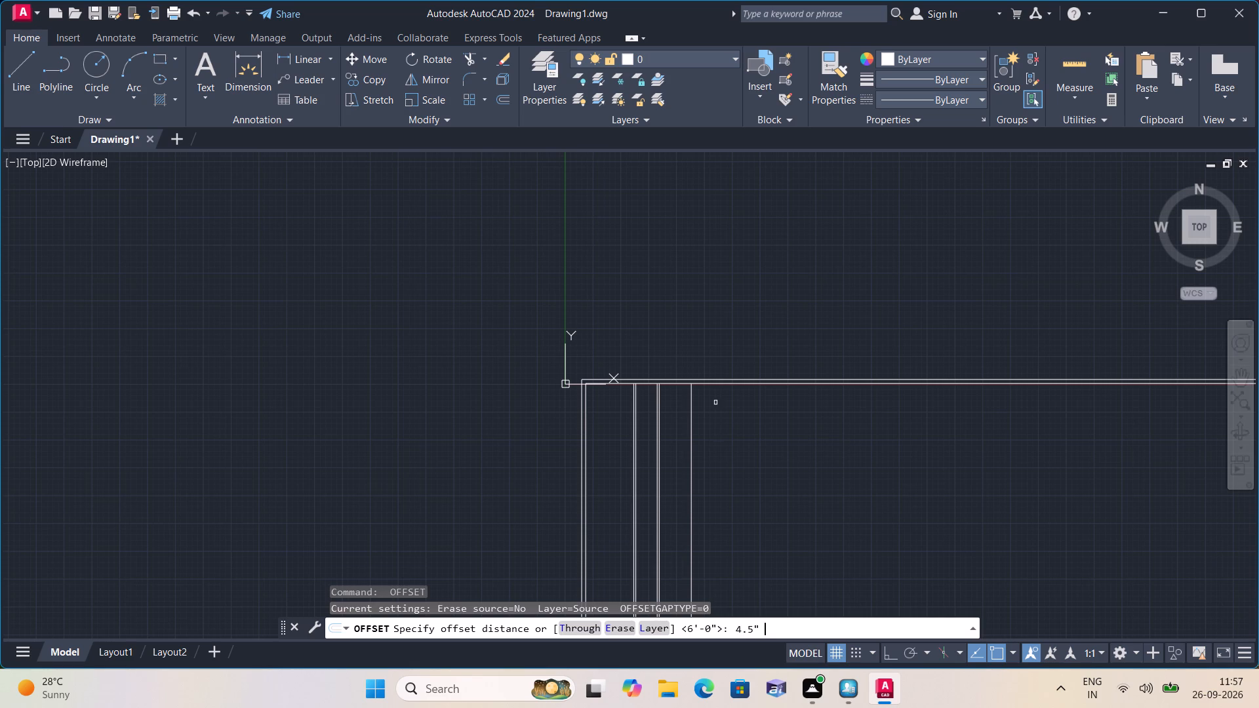
scroll(715, 403, up, 2)
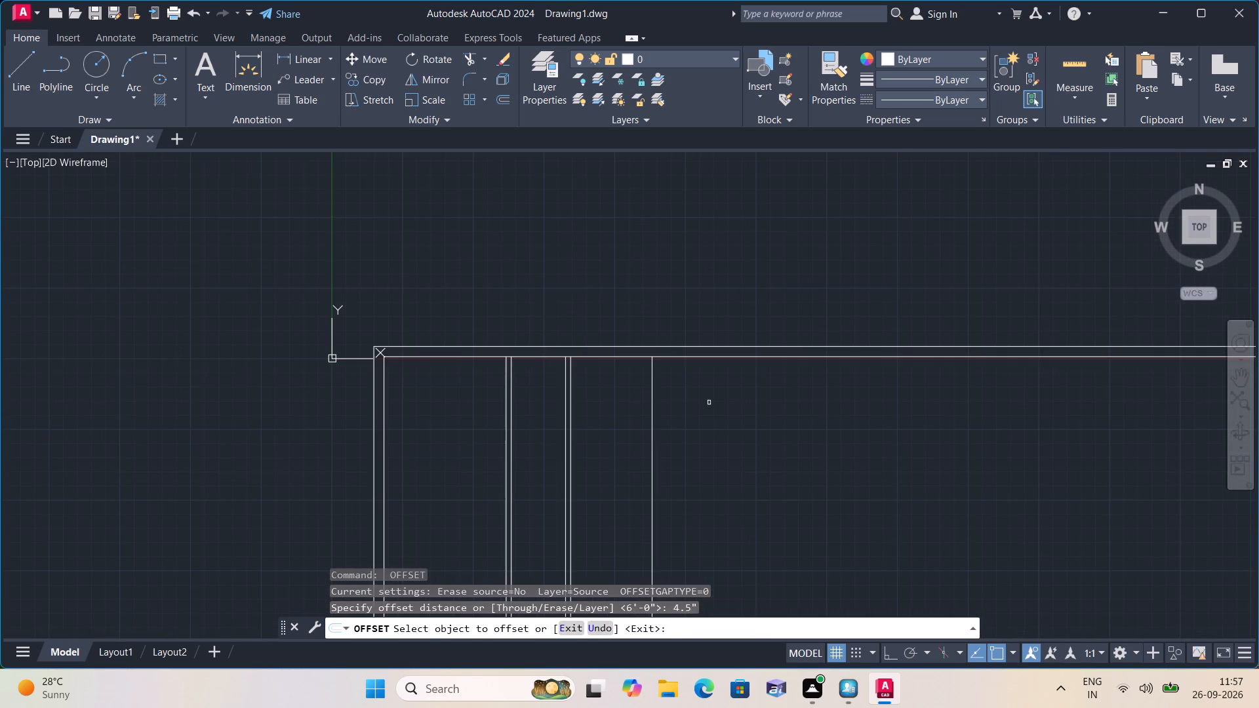
click(652, 387)
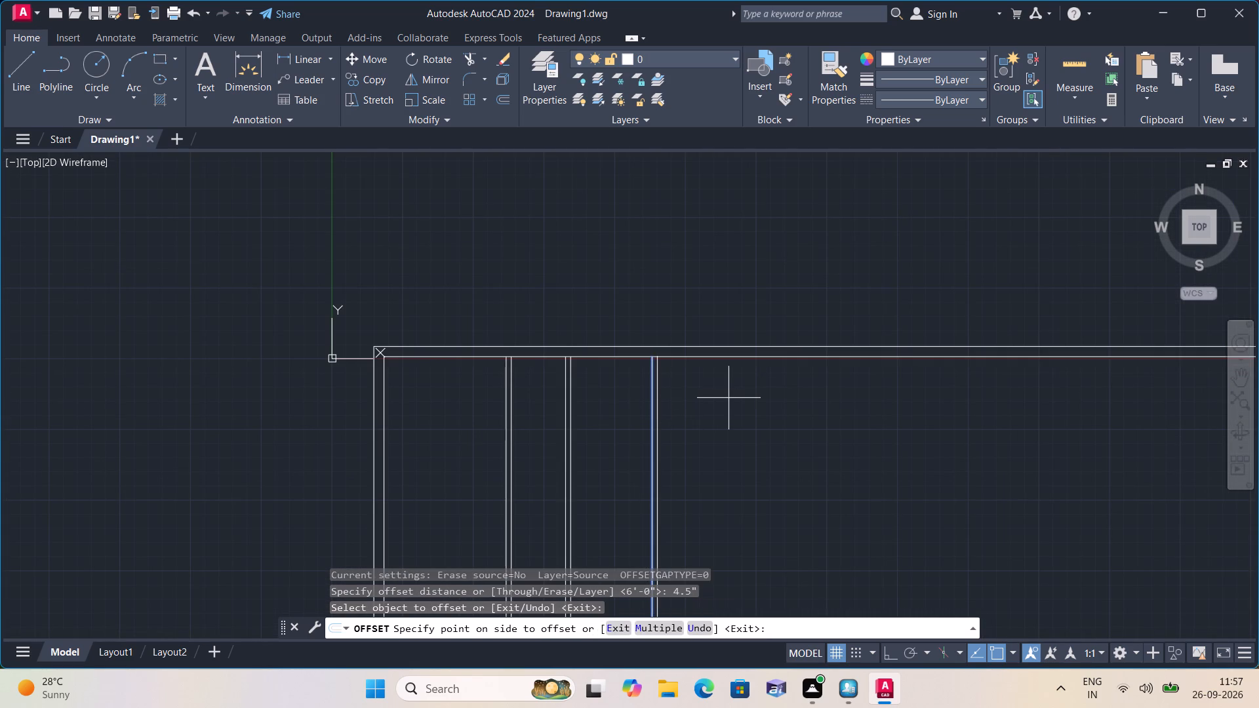
click(729, 398)
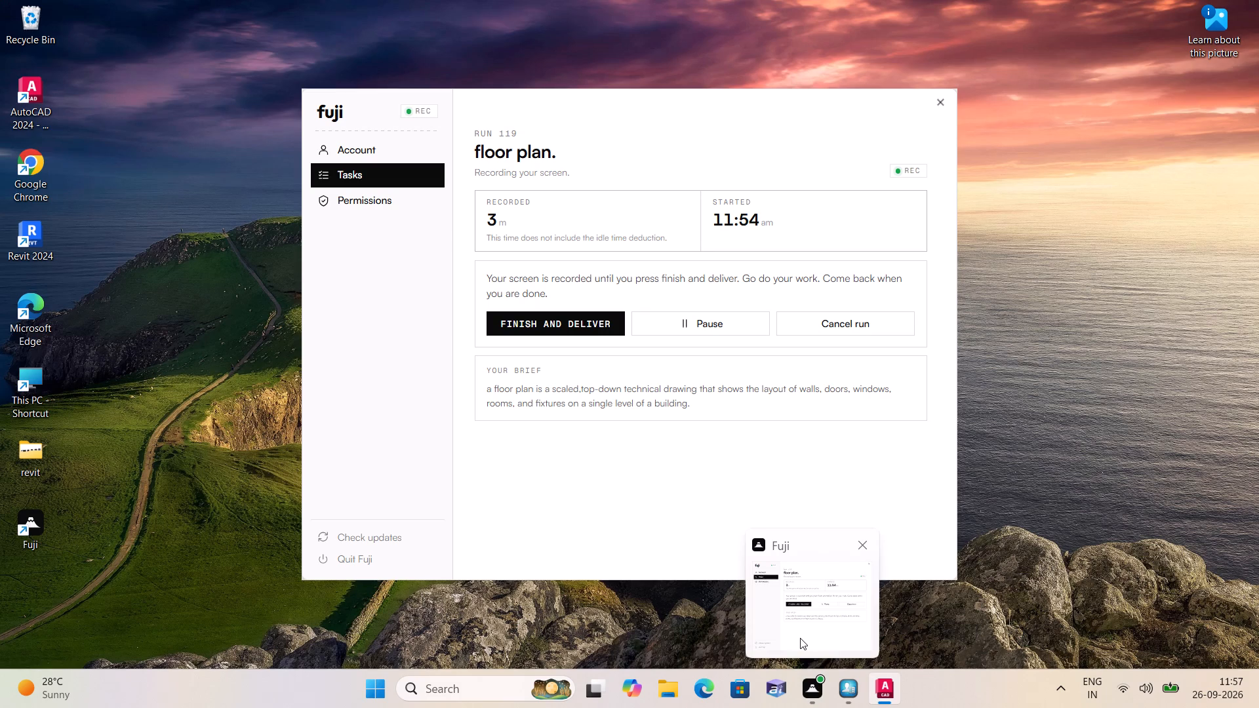
scroll(779, 457, up, 2)
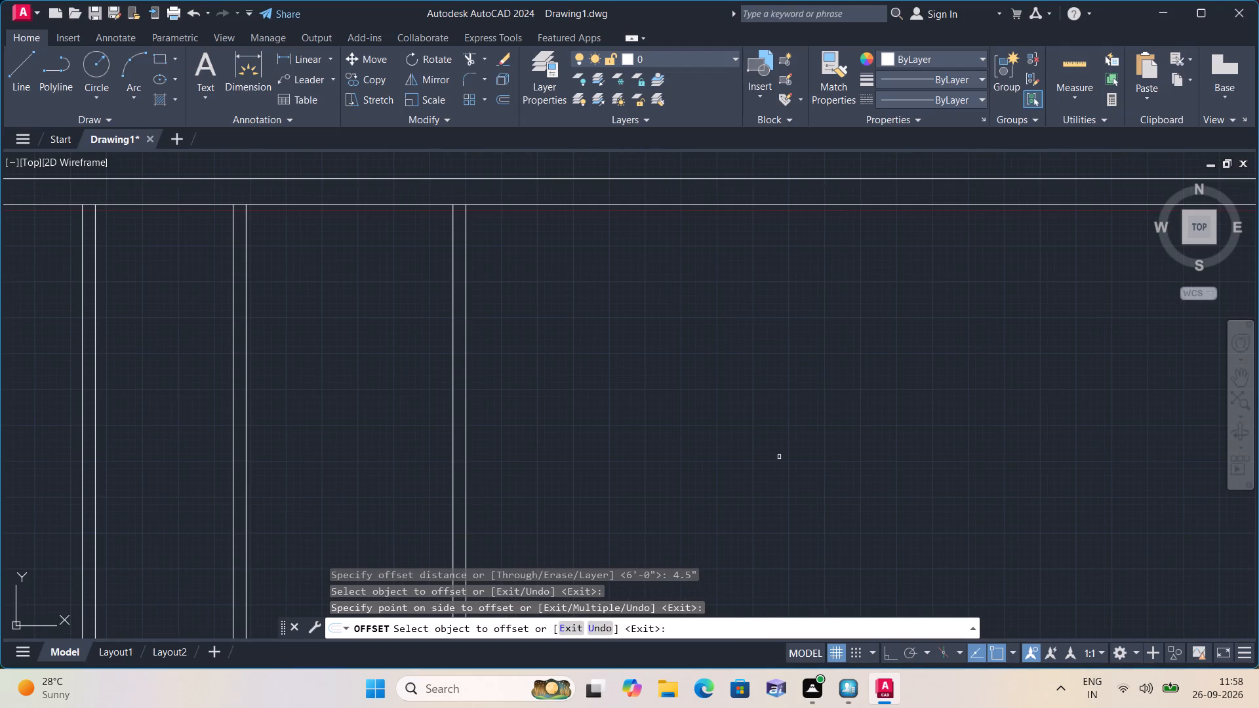
middle_drag(770, 451, 739, 404)
scroll(736, 398, down, 2)
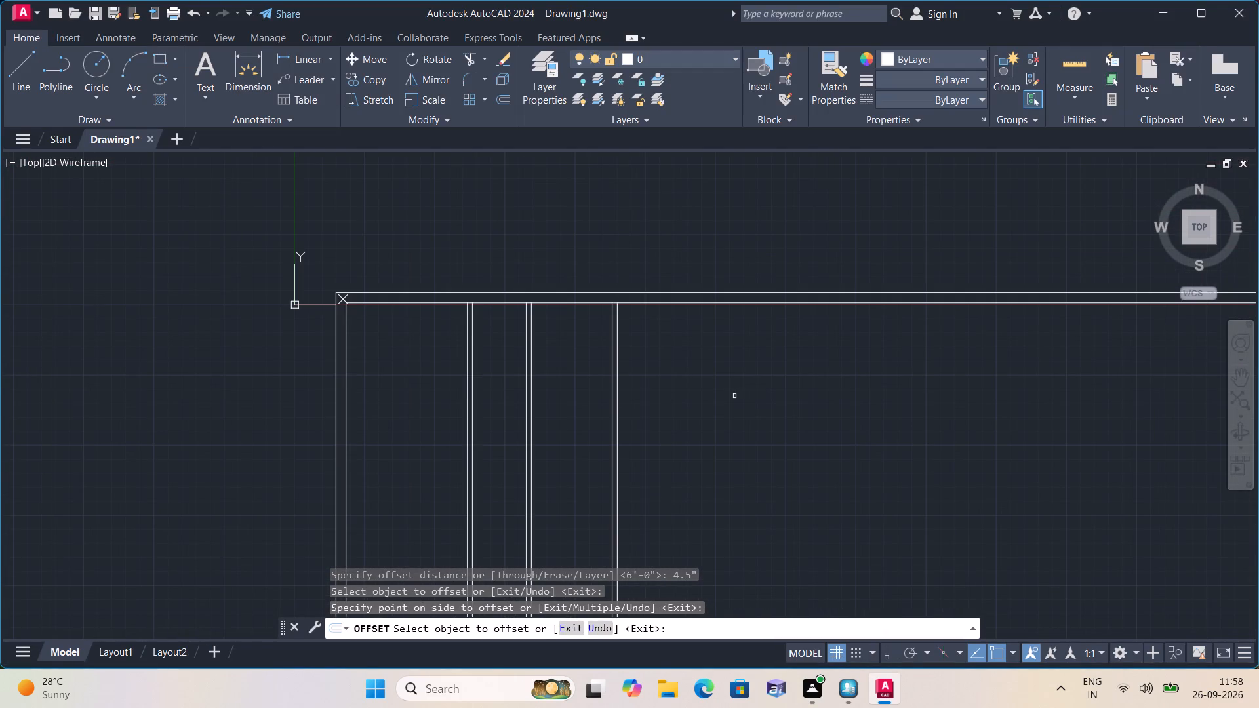
key(space)
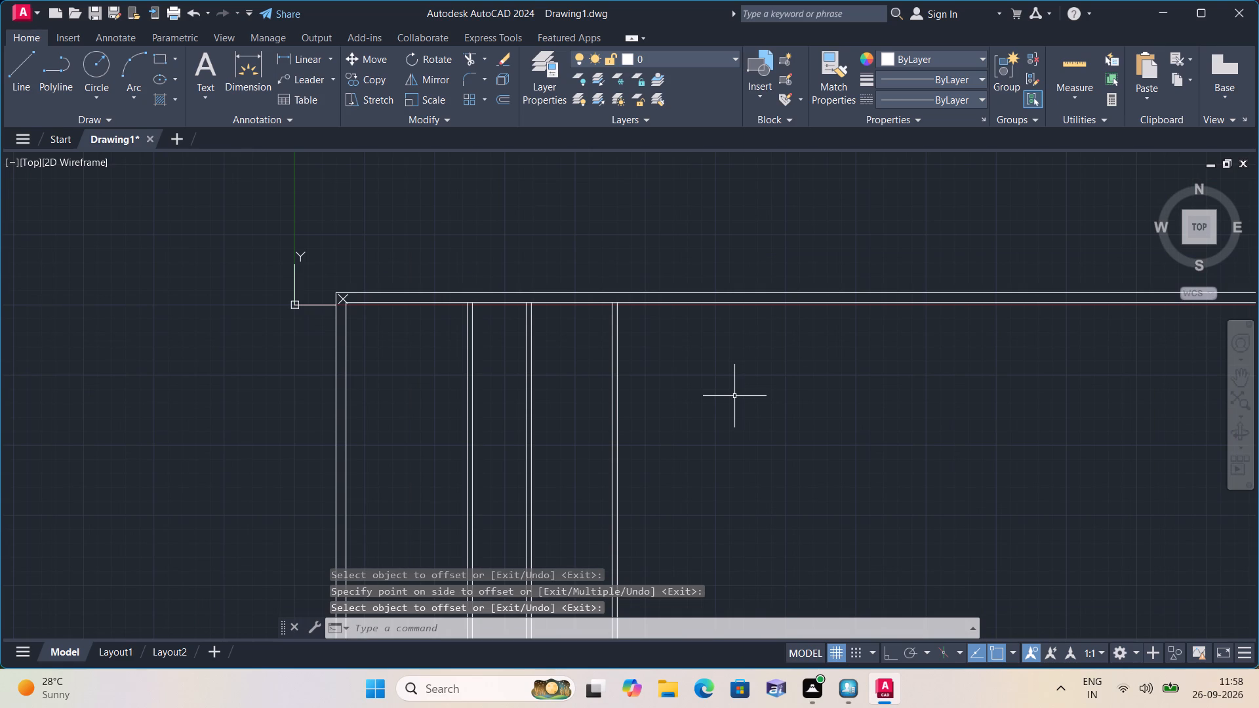
Offset the right-hand line of the third partition wall 11'4.5" to the right.
key(space)
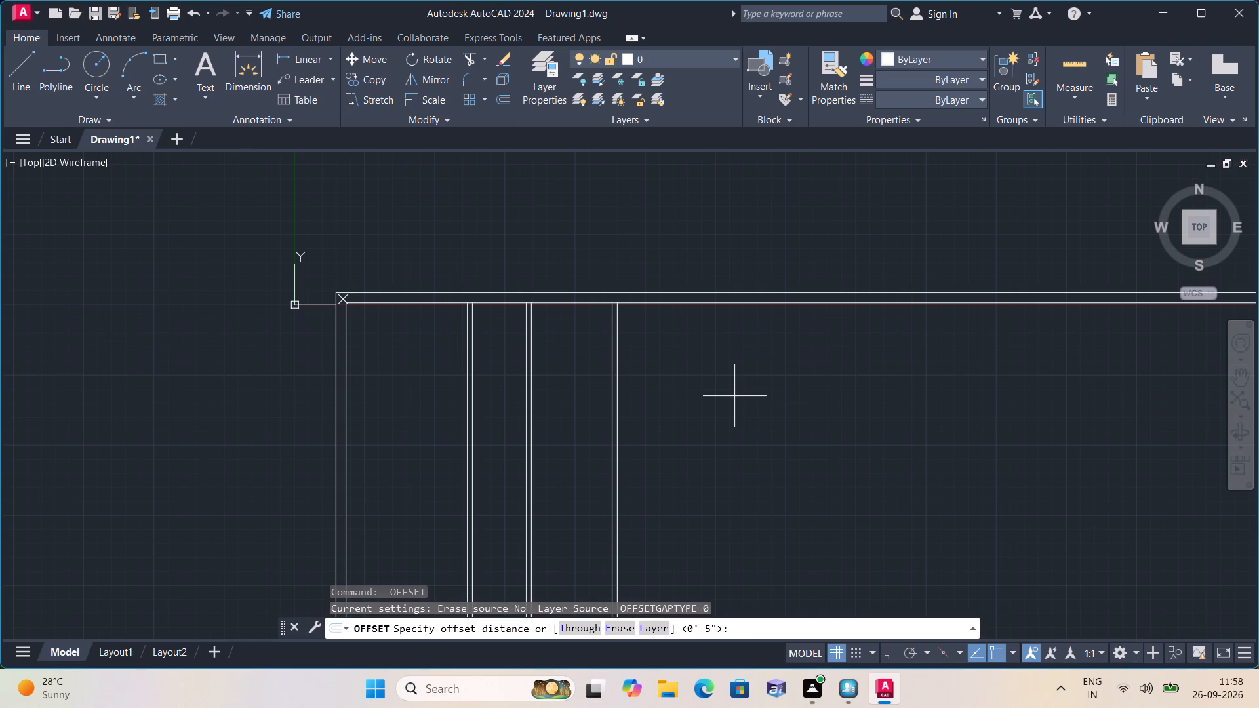
text(11)
key(apostrophe)
text(4.5)
key(shift+quotedbl)
key(space)
scroll(674, 390, up, 2)
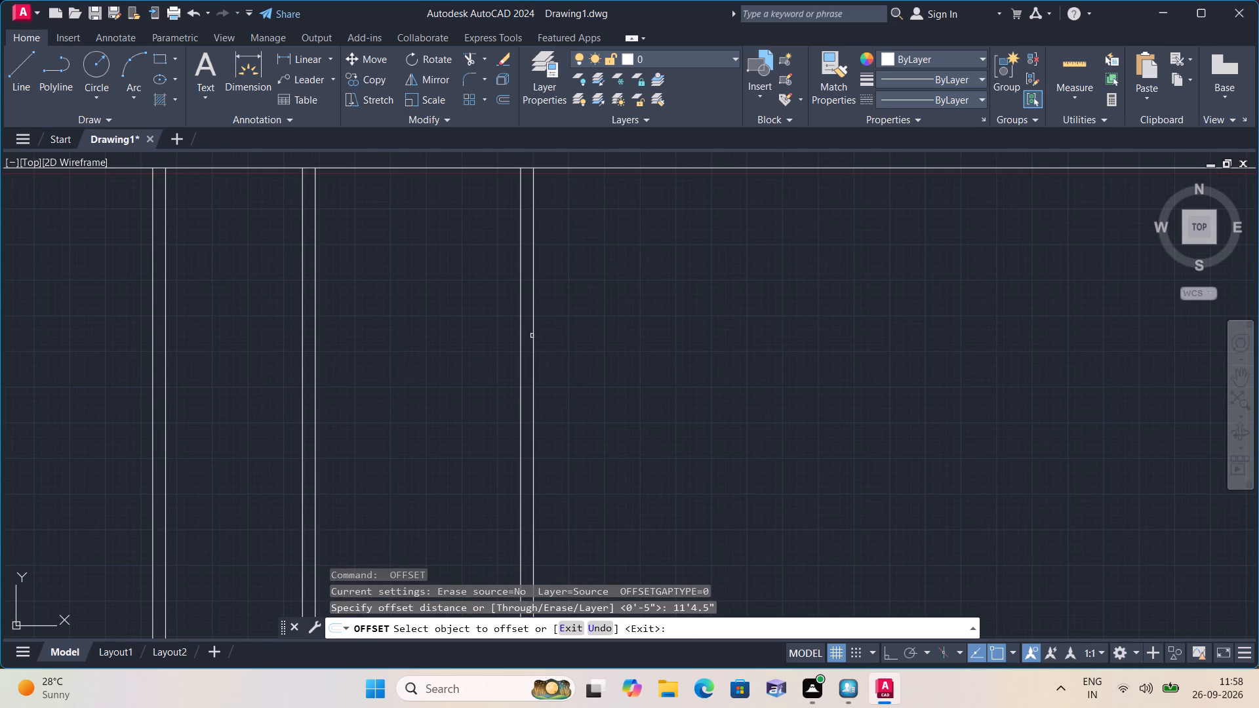
click(533, 336)
click(692, 346)
scroll(692, 346, down, 1)
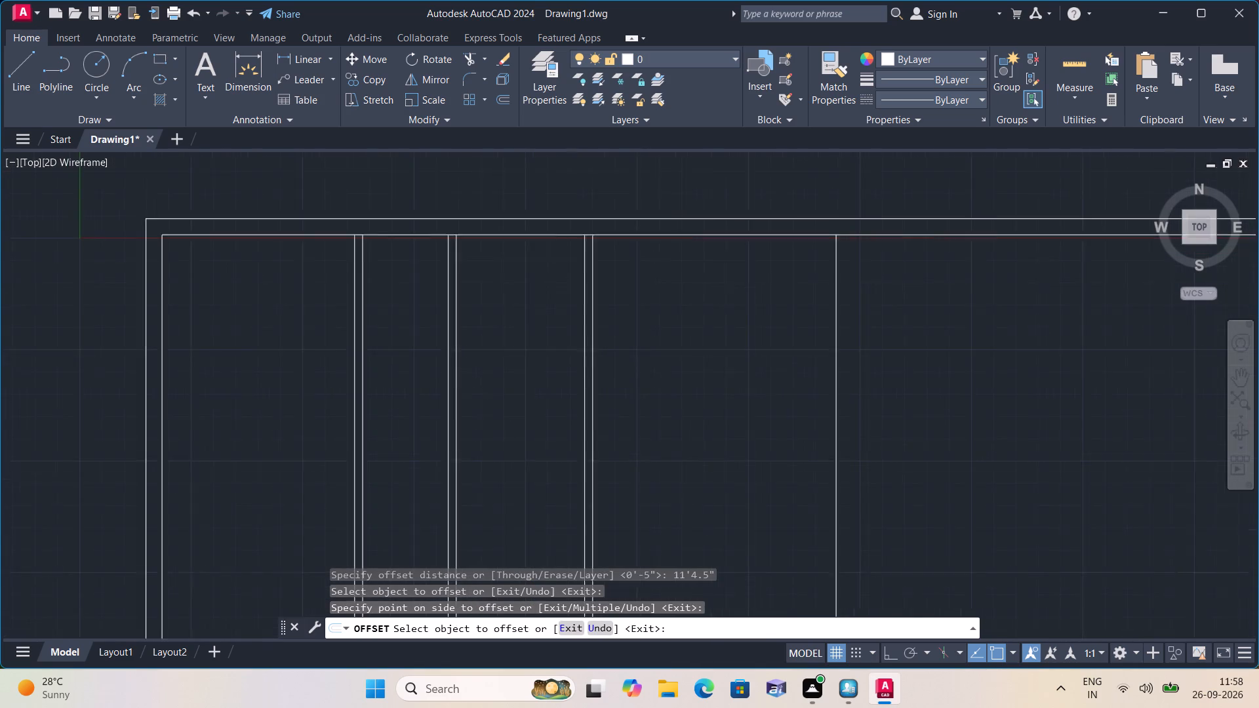
scroll(692, 346, down, 1)
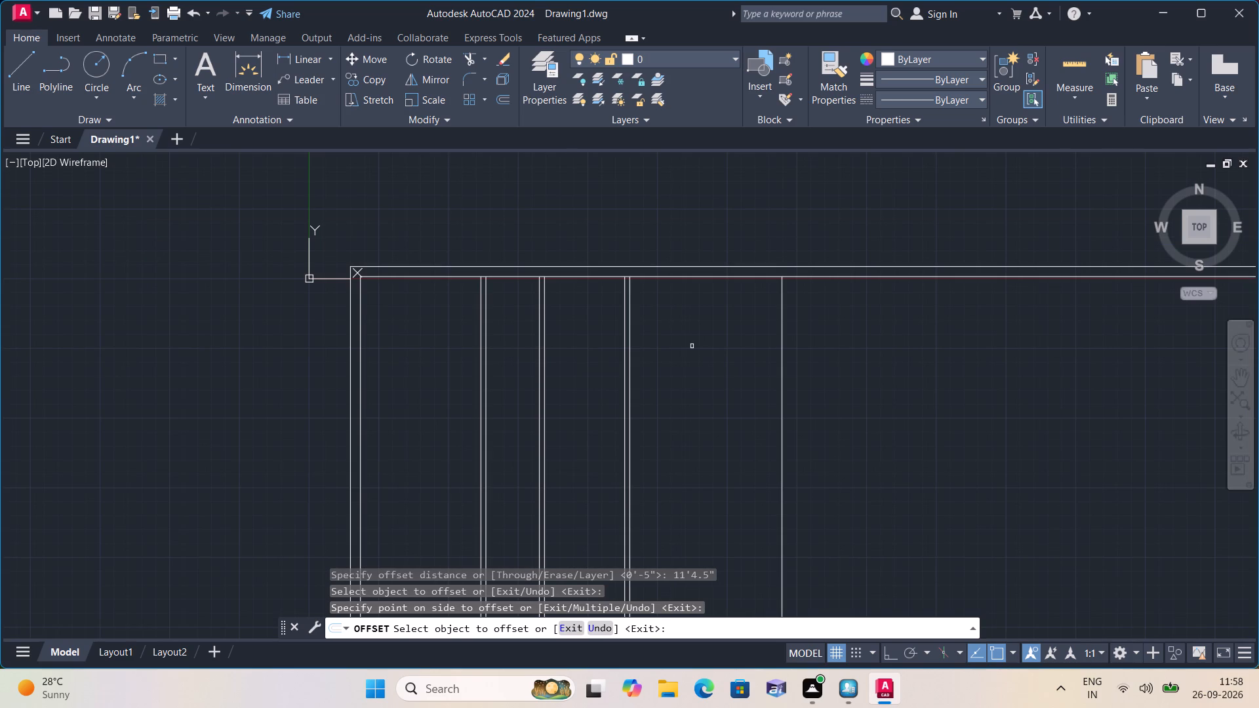
key(space)
Offset the rightmost vertical line 4.5" to the right to form the fourth partition wall.
key(space)
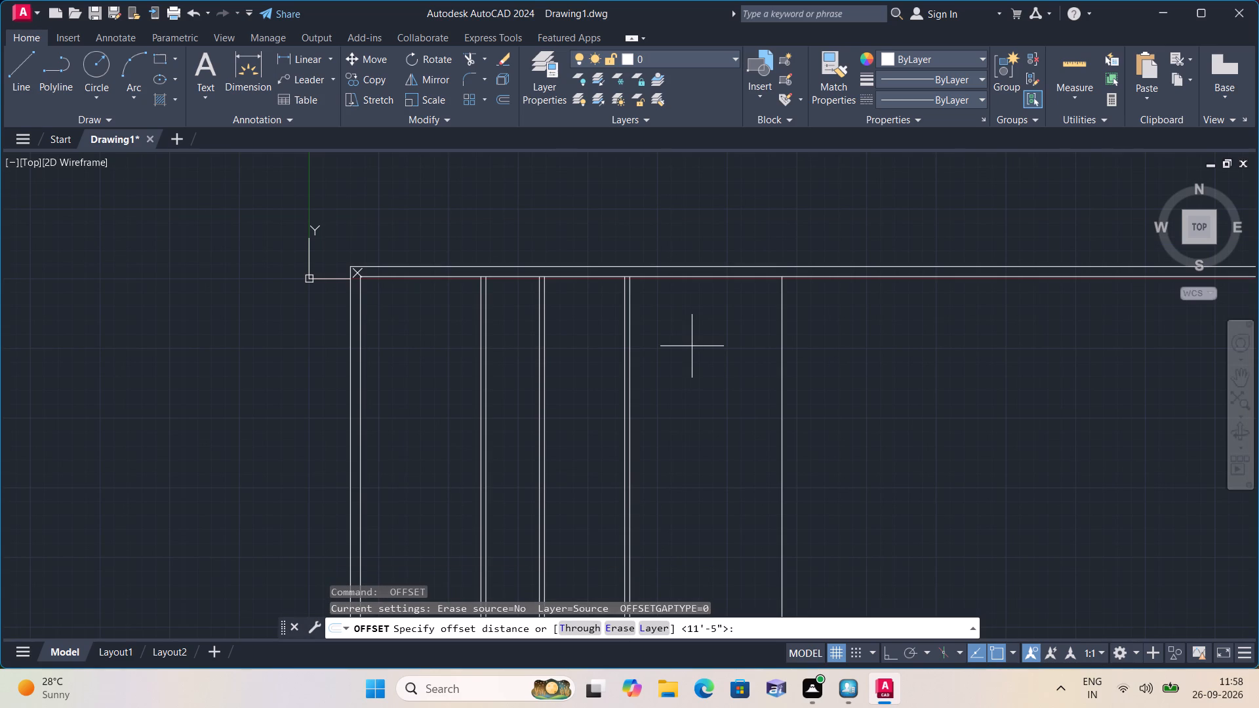
text(4.5)
key(apostrophe)
key(BackSpace)
key(apostrophe)
key(BackSpace)
key(shift+quotedbl)
key(space)
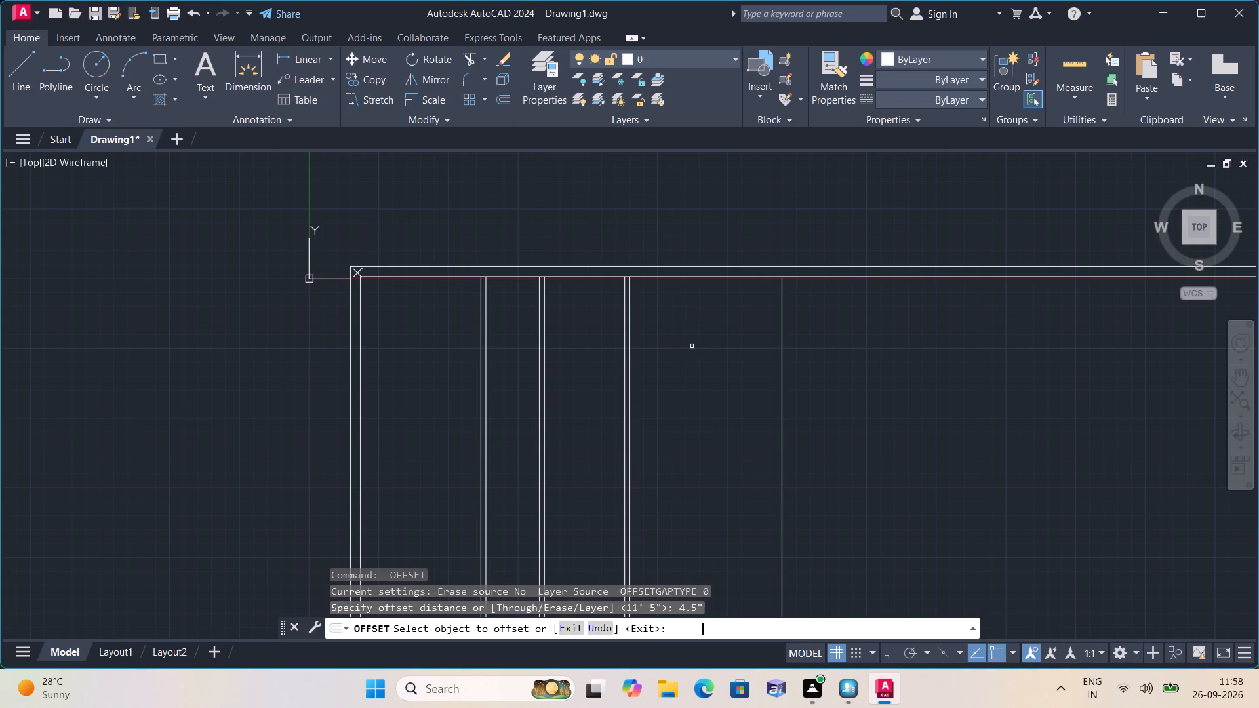
click(782, 342)
click(883, 347)
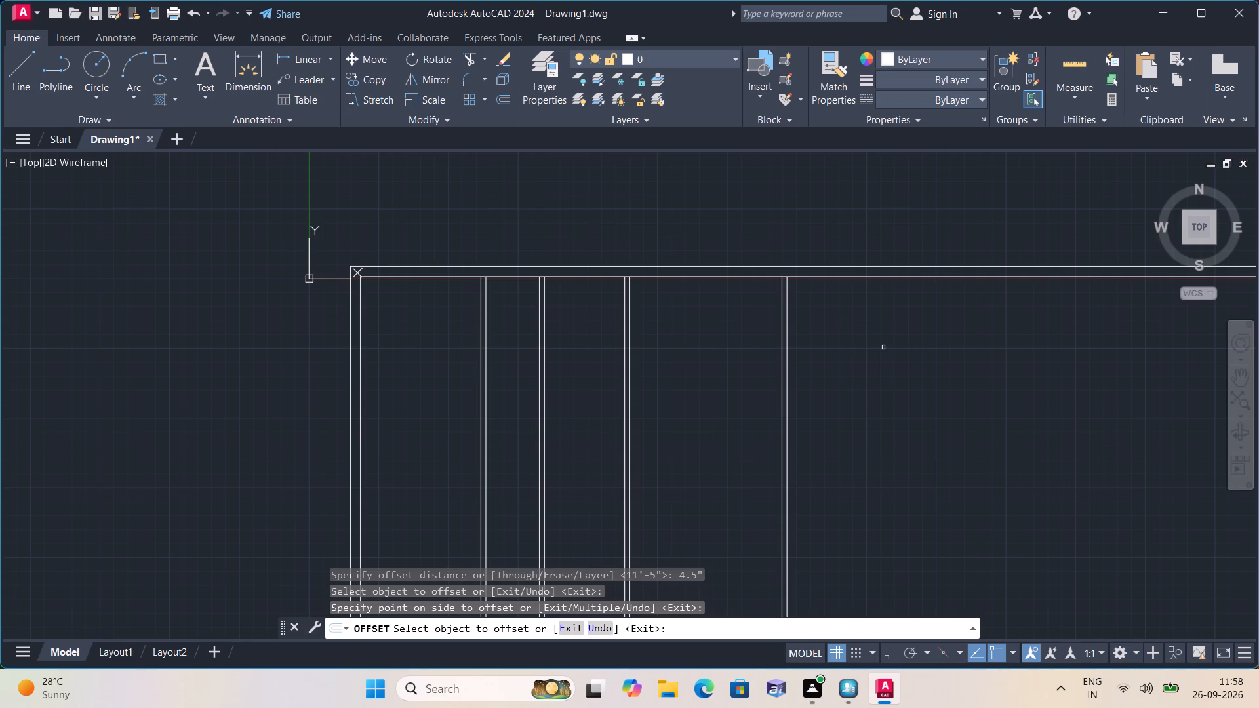
key(space)
Offset the right-hand line of the fourth partition wall 8' to the right.
key(space)
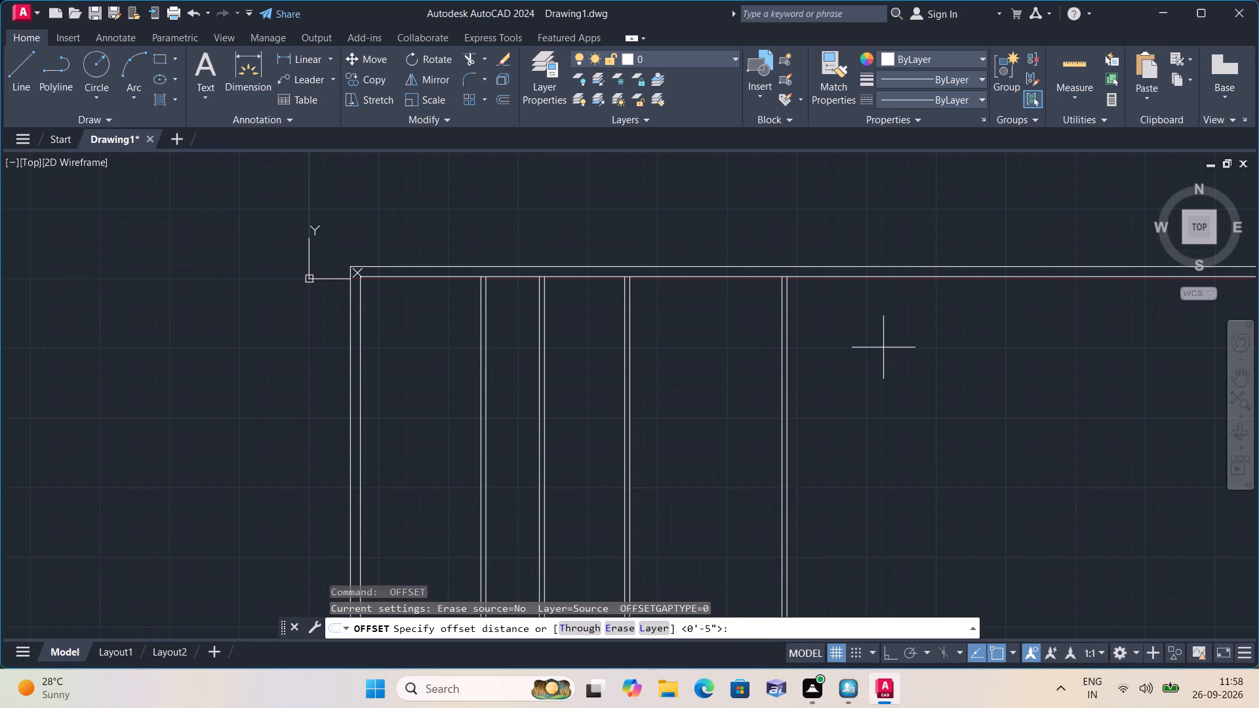
text(8')
key(space)
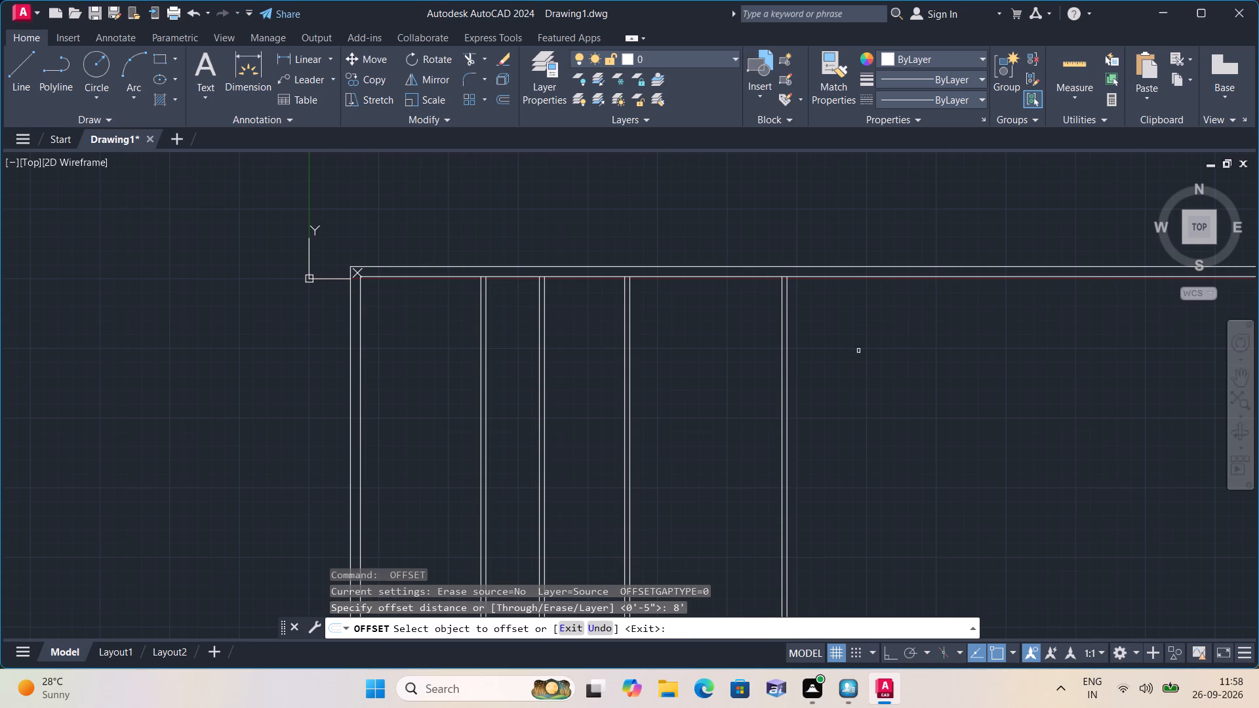
scroll(843, 353, up, 1)
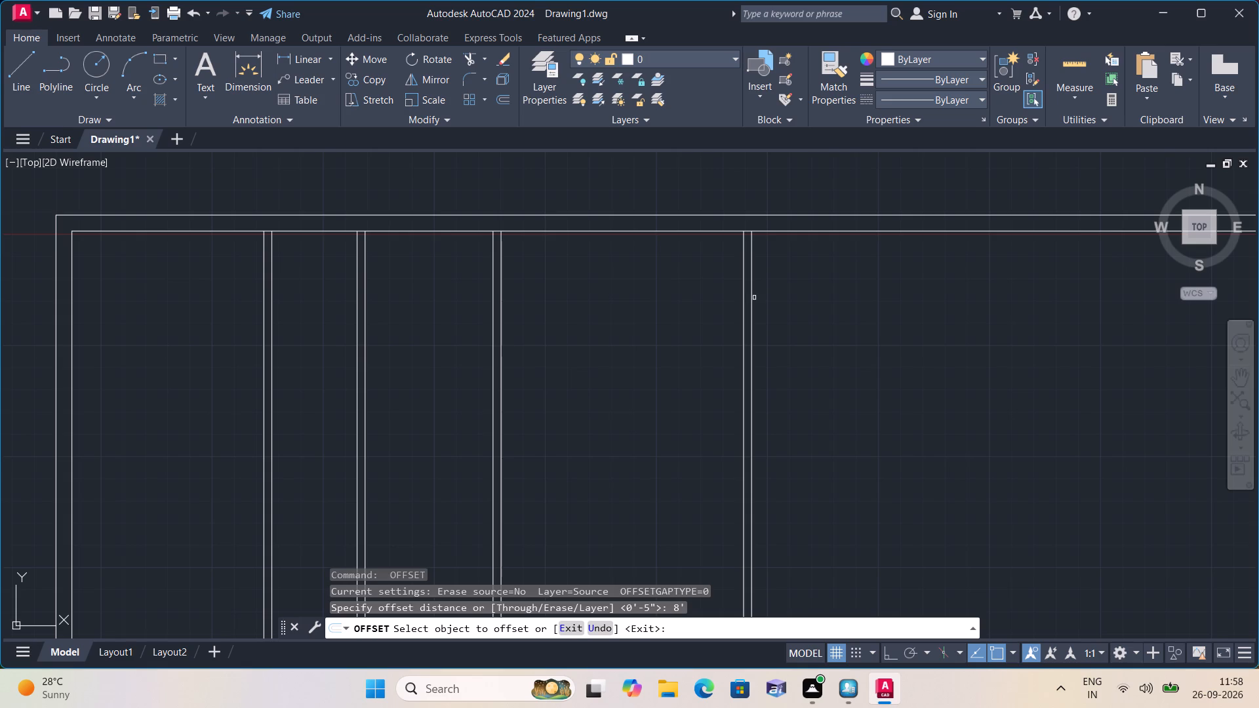
click(754, 298)
click(753, 289)
click(810, 288)
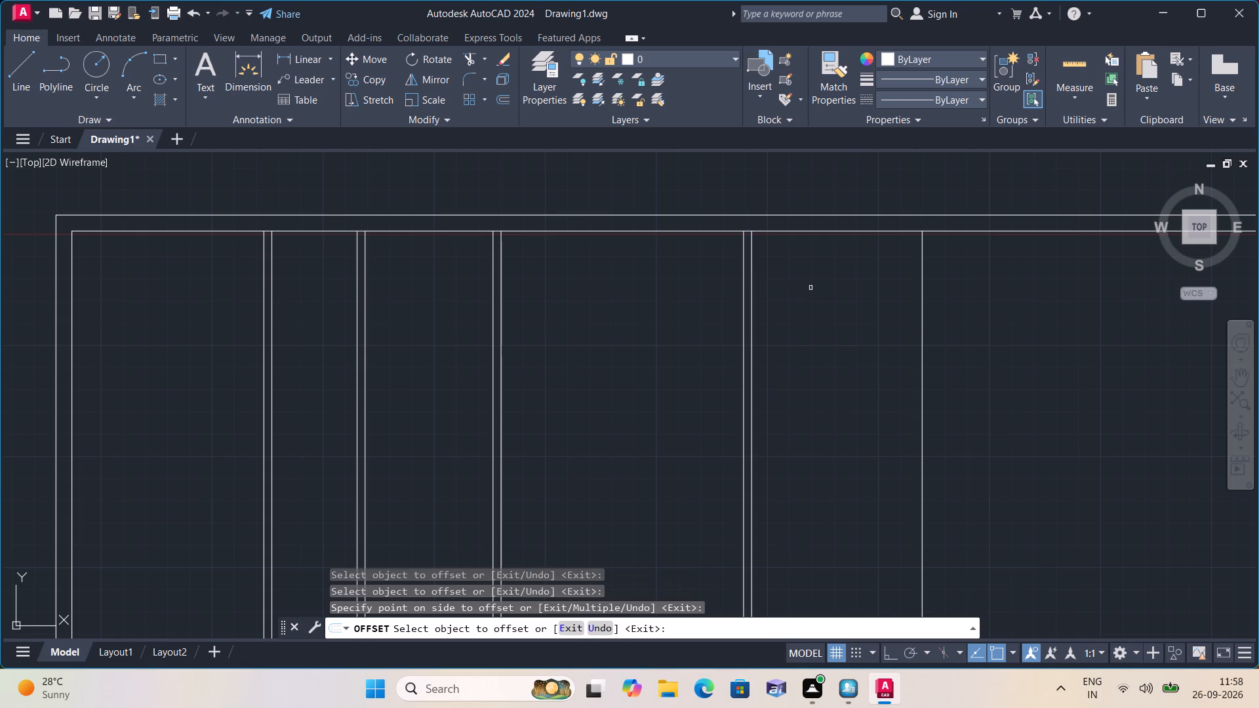
scroll(810, 288, down, 2)
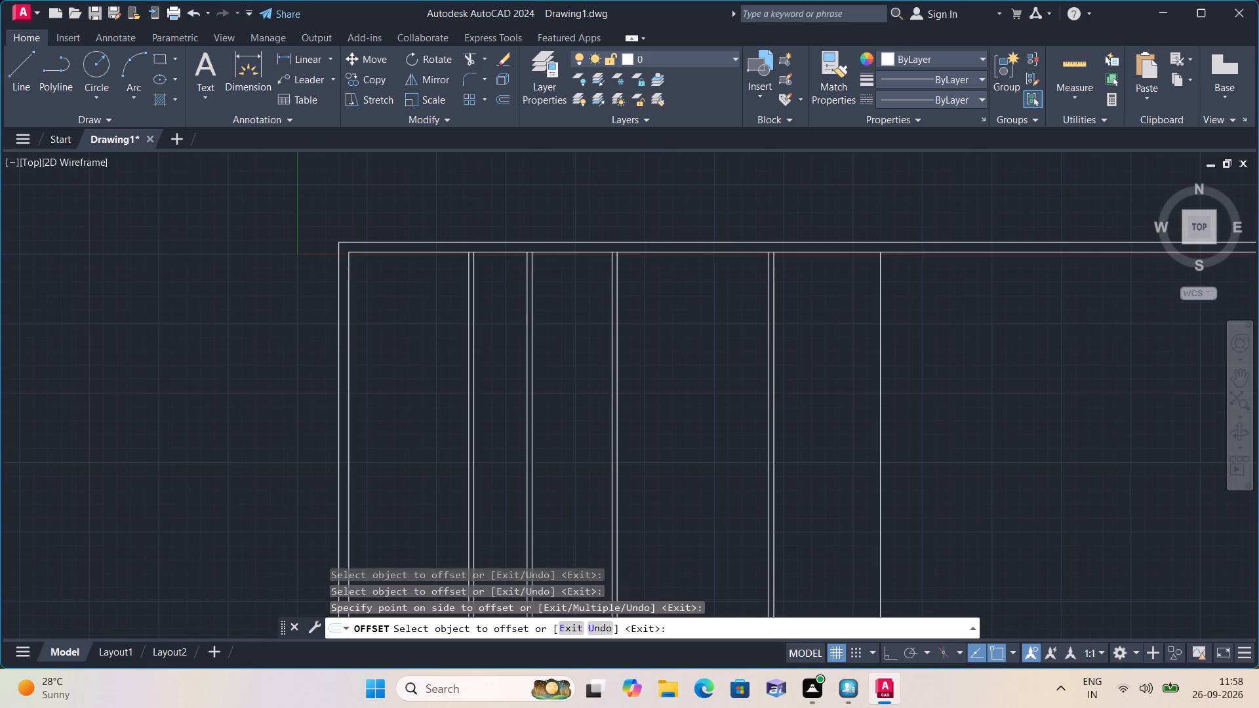
key(space)
Offset the rightmost vertical line 9" to the right to form the outer wall on that side.
key(space)
text(9")
key(space)
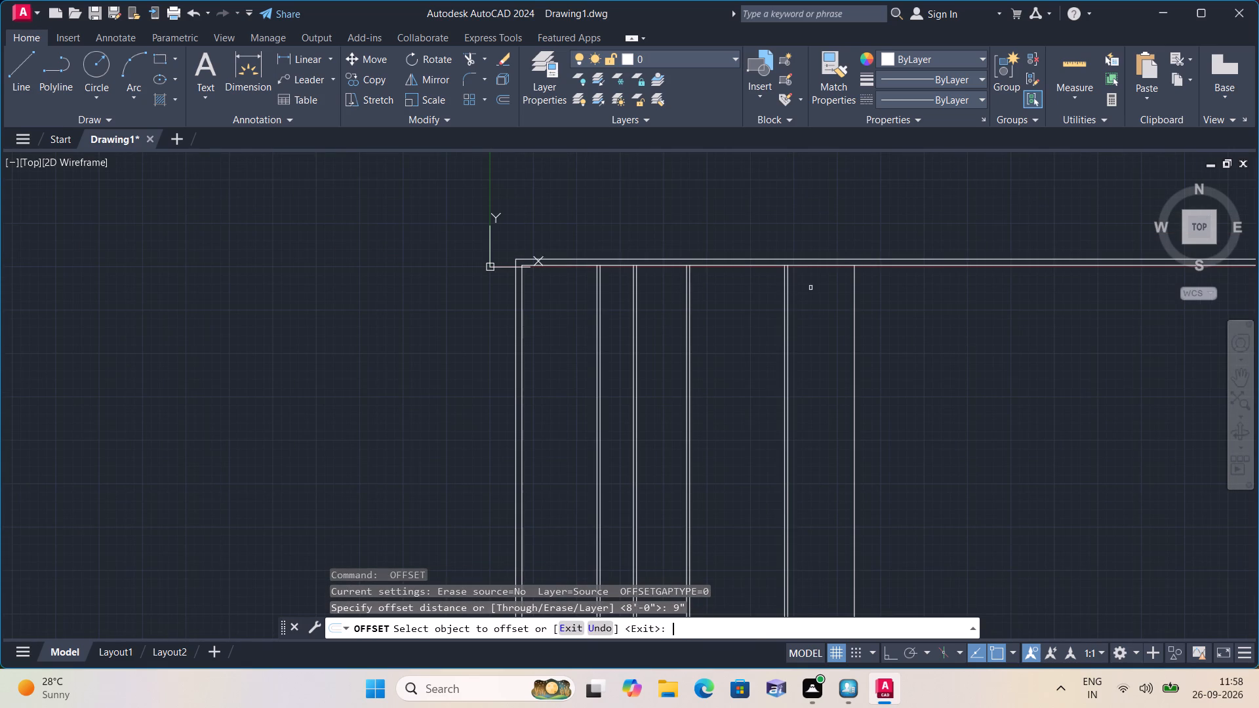
click(854, 300)
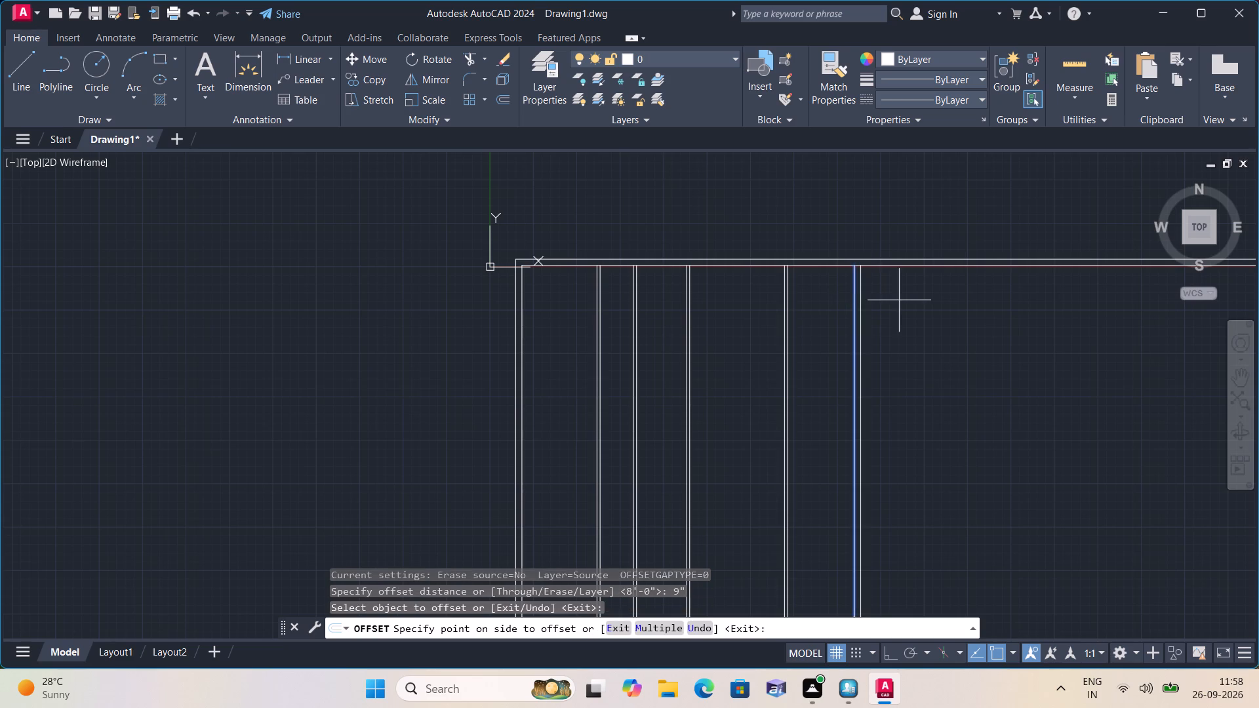
click(899, 300)
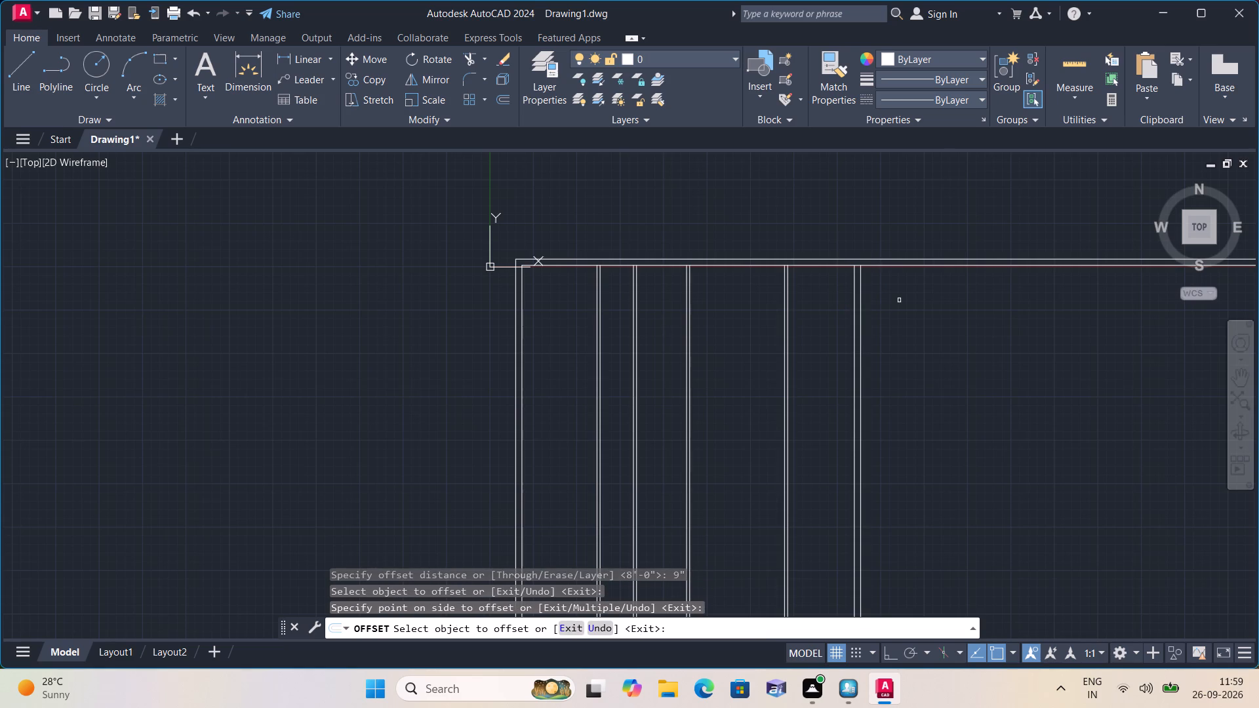
scroll(899, 300, up, 1)
middle_drag(899, 300, 901, 380)
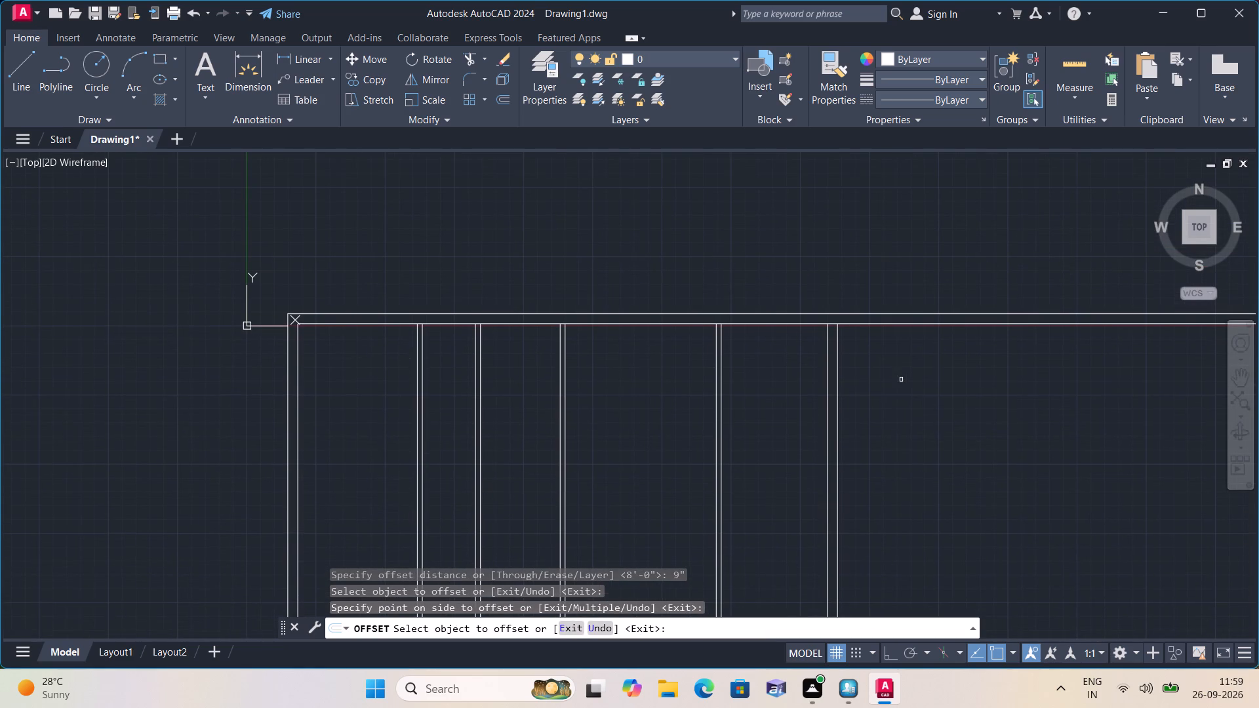
key(Escape)
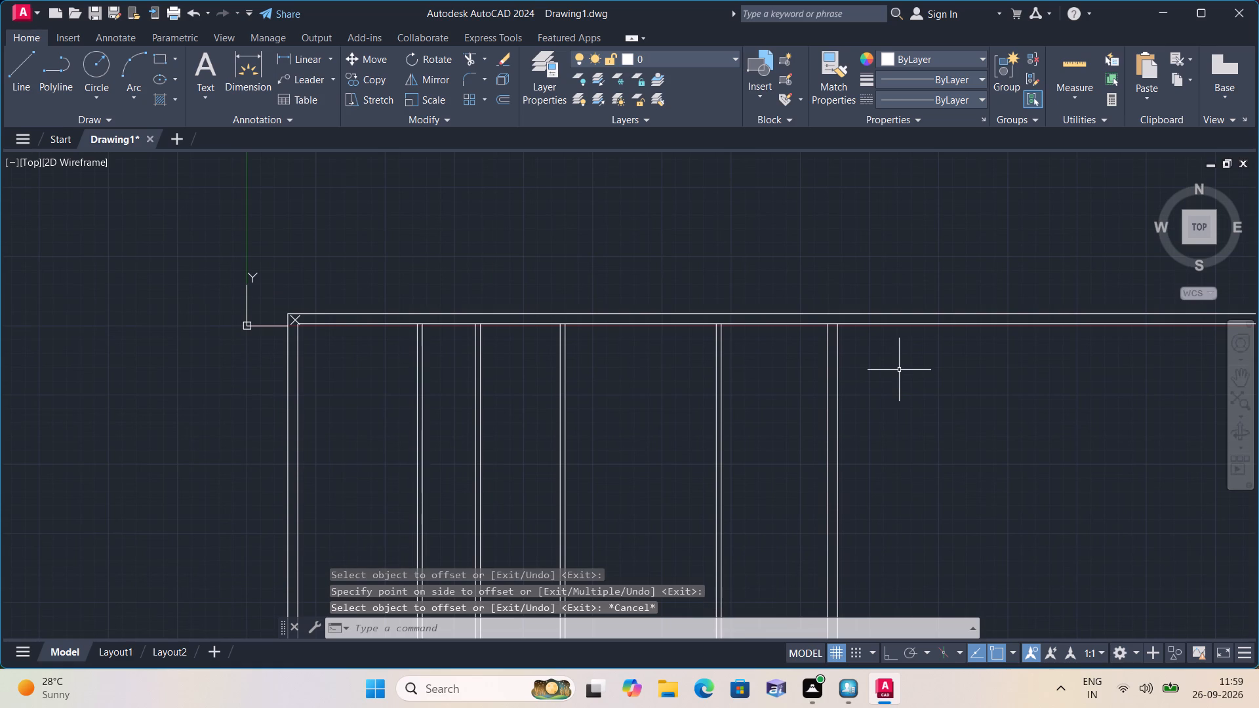
Extend the left outer wall's inner line and the rightmost vertical line up to the top wall's outer line.
text(exte)
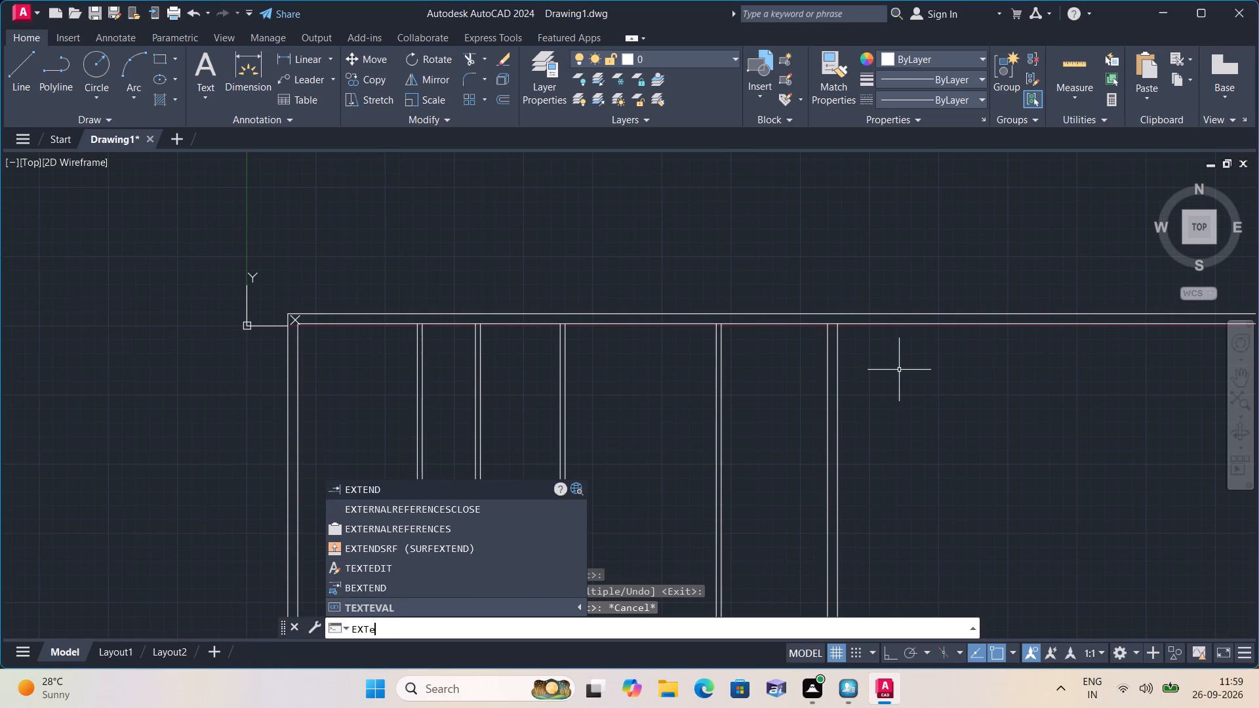
key(space)
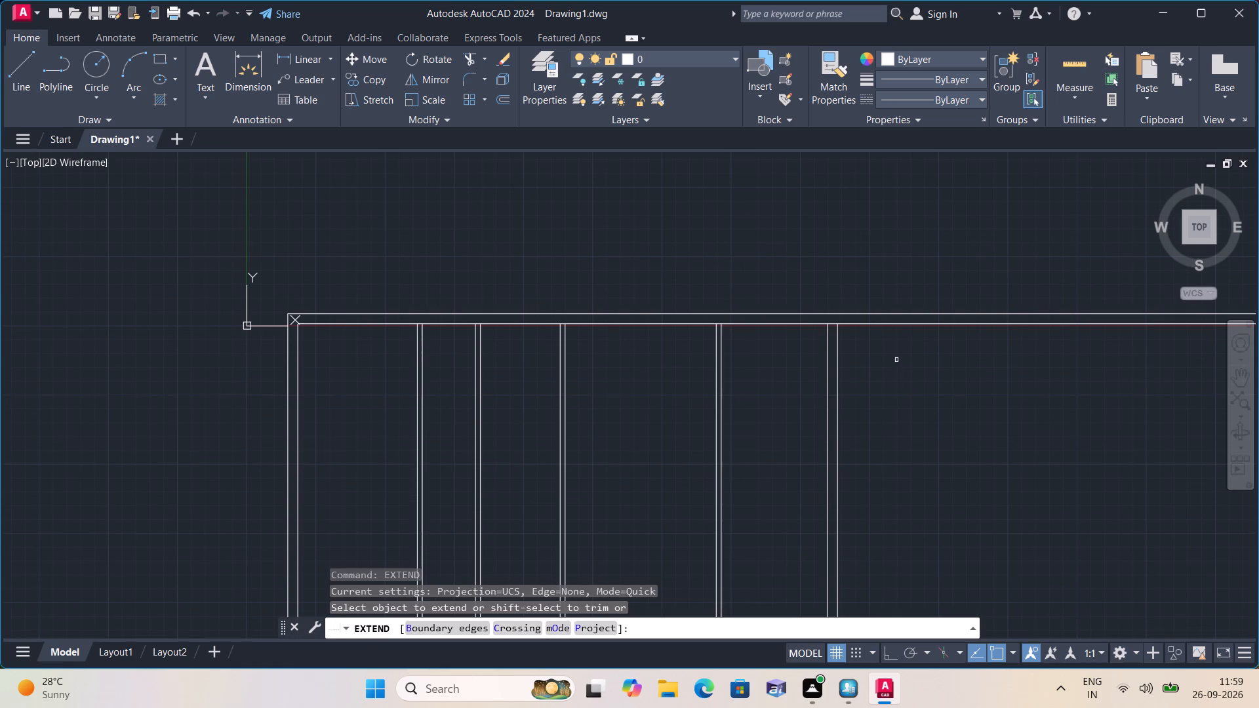
scroll(293, 332, up, 2)
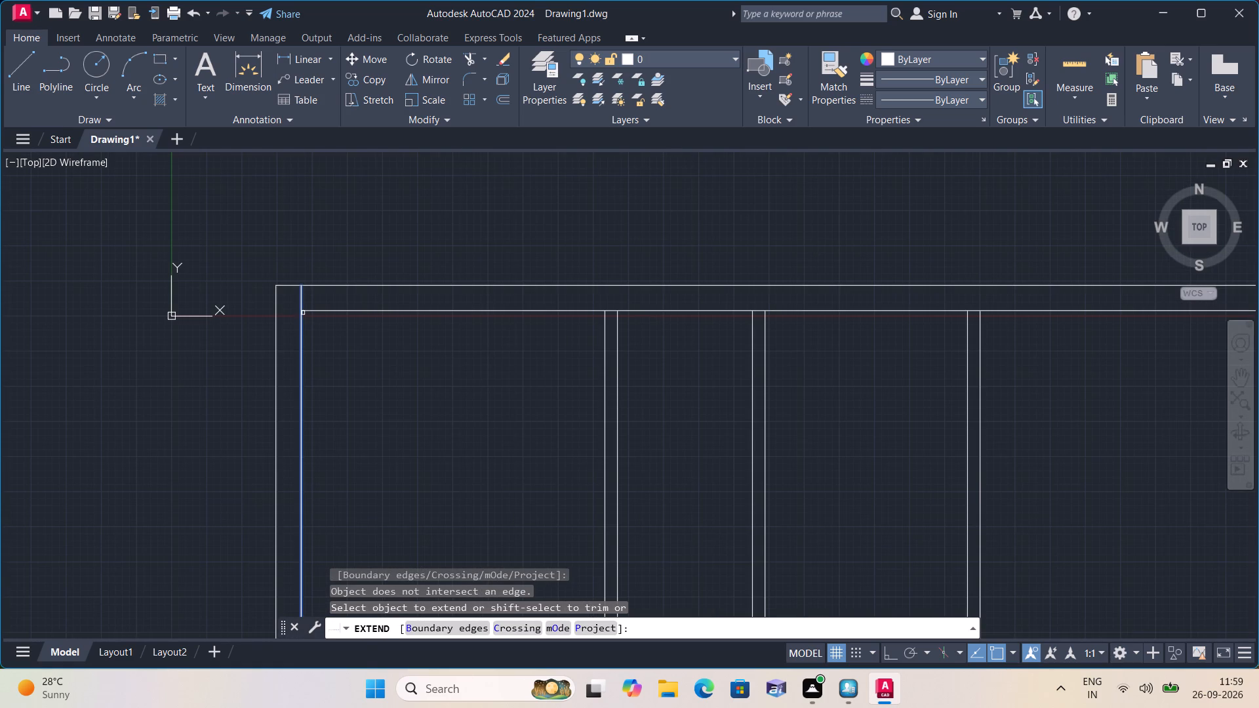
click(304, 311)
scroll(446, 364, down, 2)
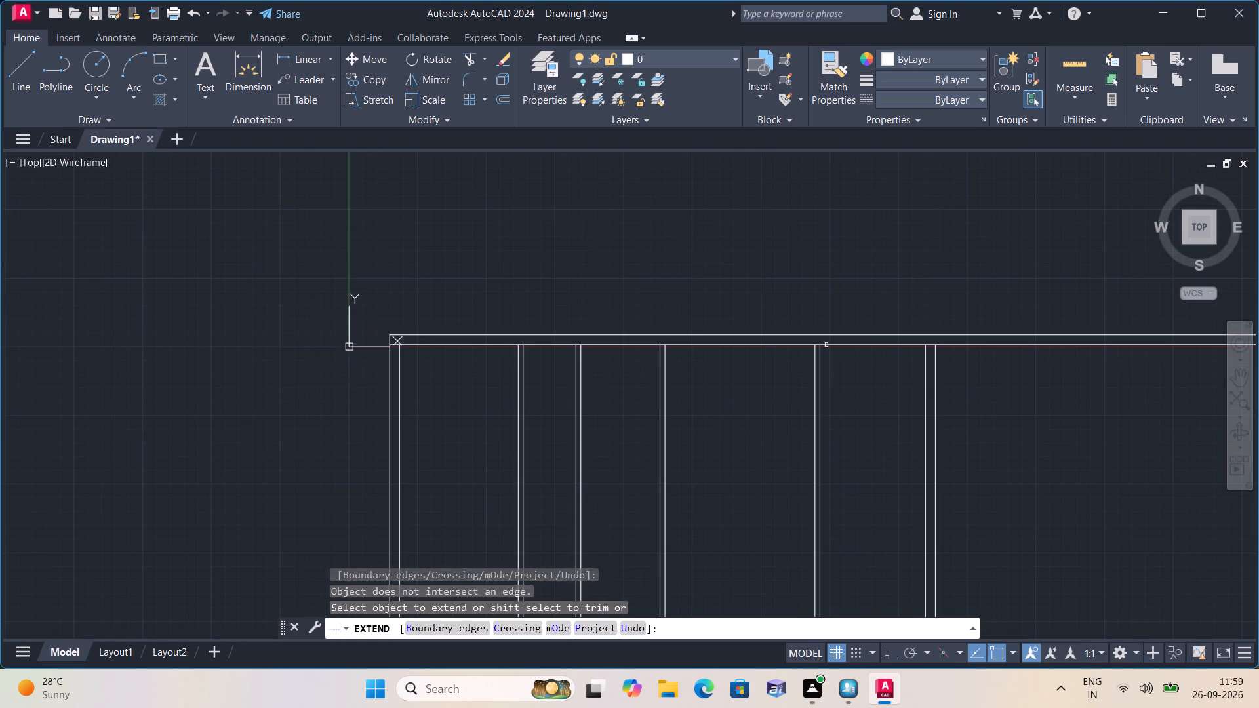
click(936, 347)
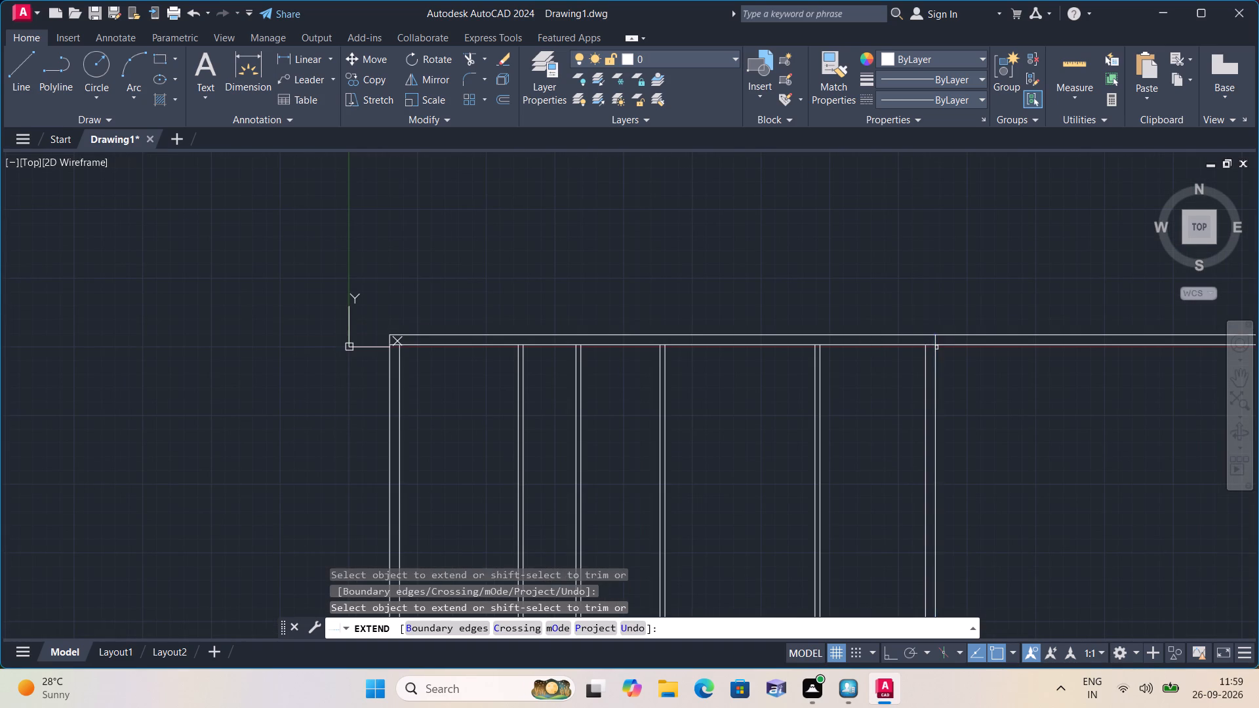
Trim the top wall's two horizontal lines where they run past the right outer wall.
key(space)
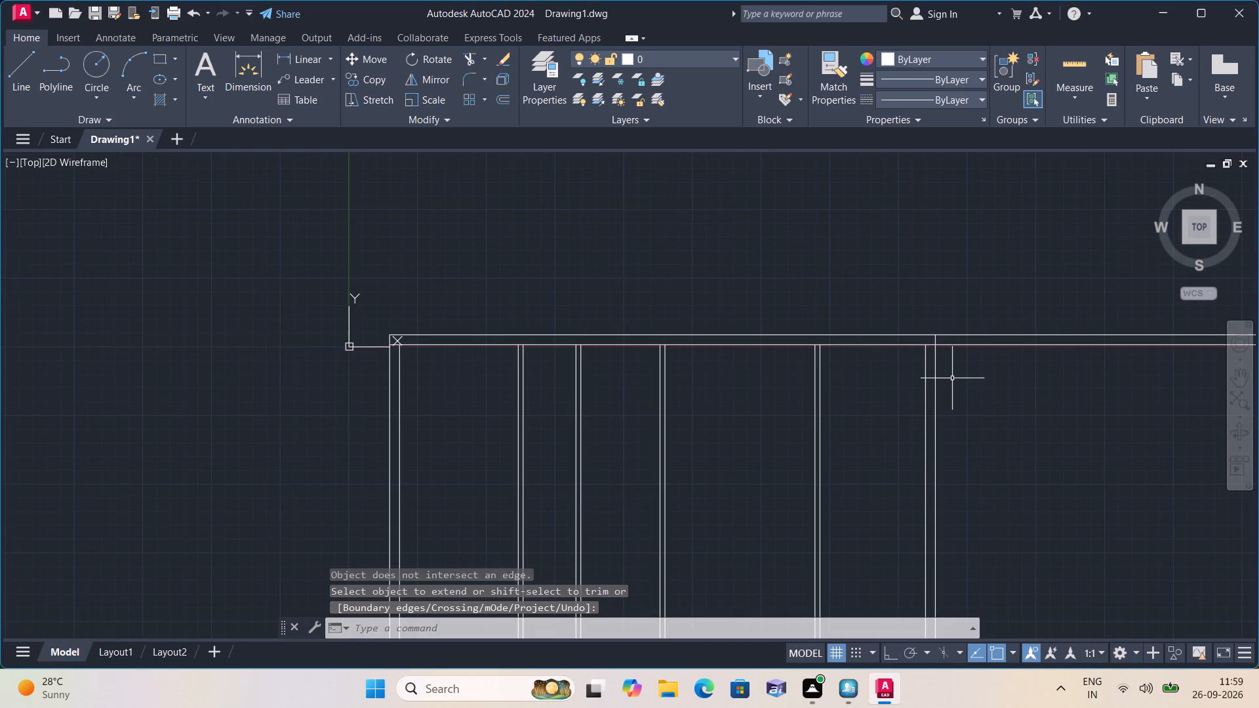
text(trim)
key(space)
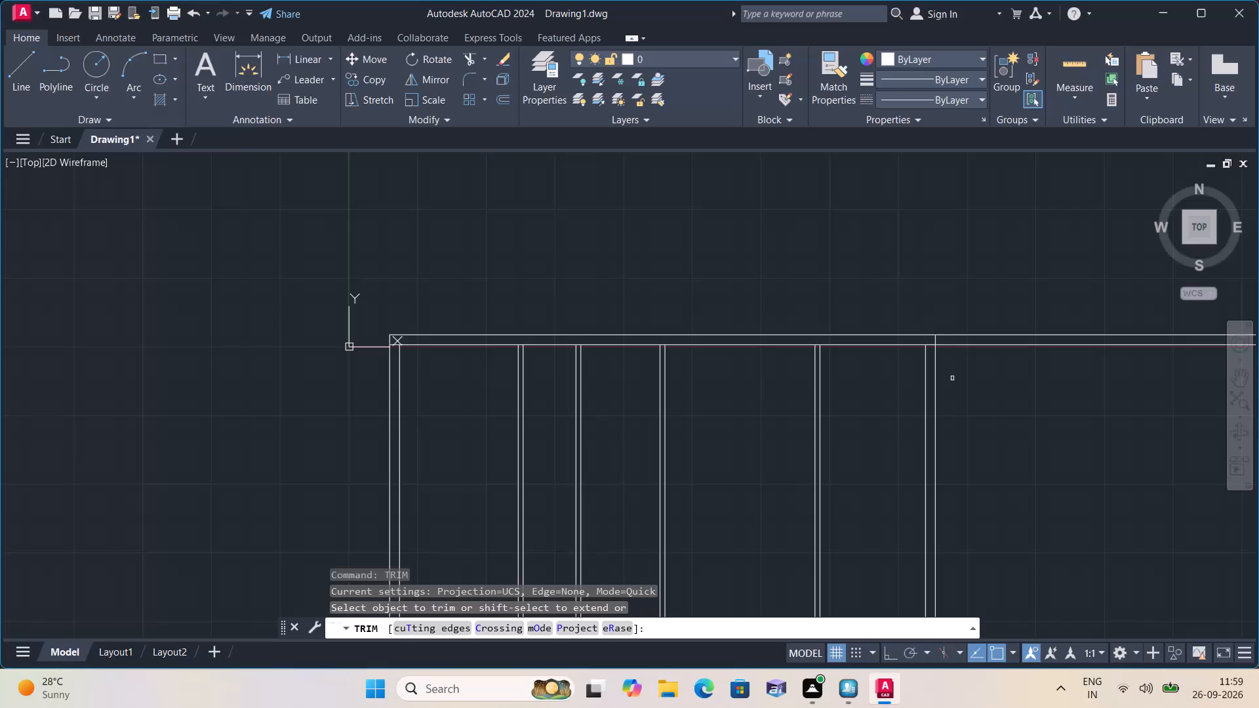
click(963, 291)
click(1005, 384)
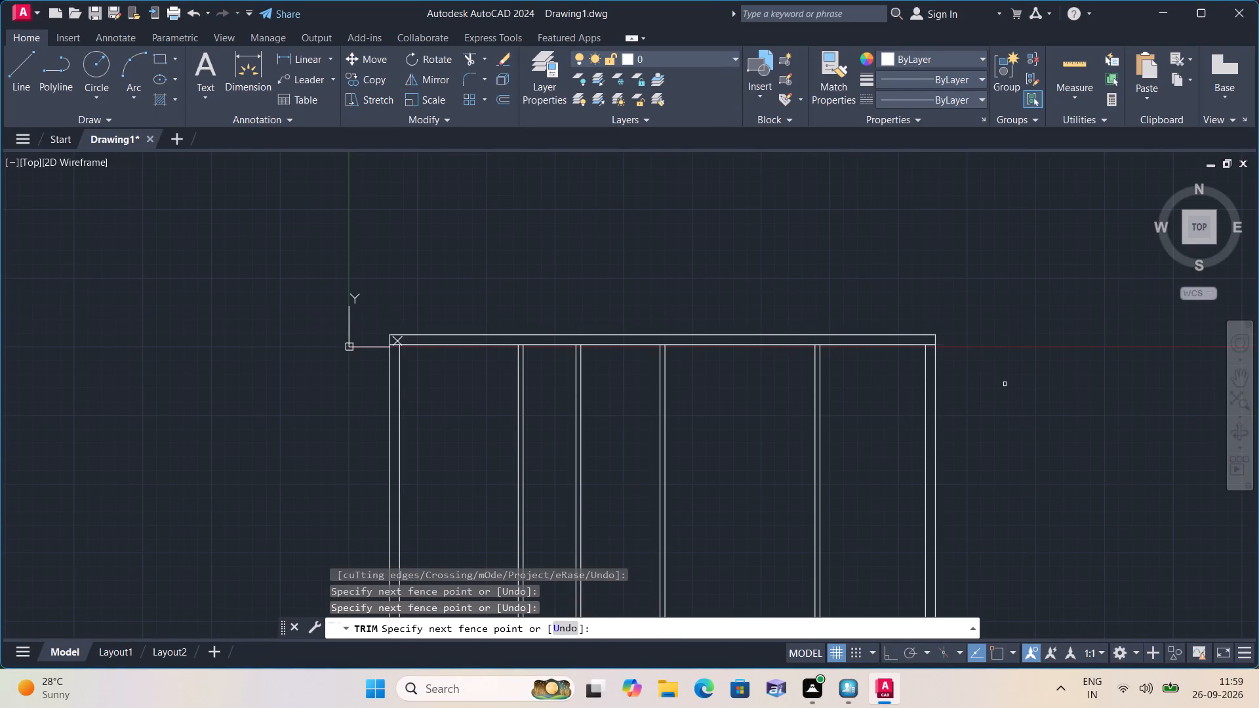
key(space)
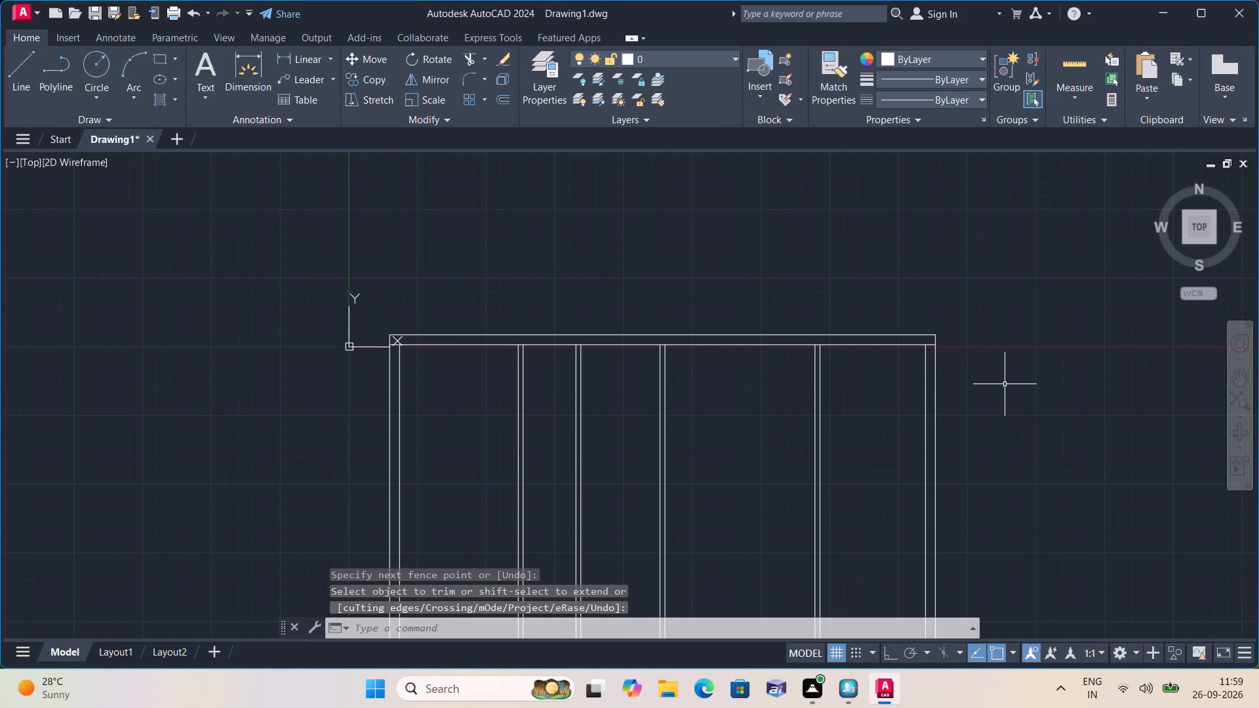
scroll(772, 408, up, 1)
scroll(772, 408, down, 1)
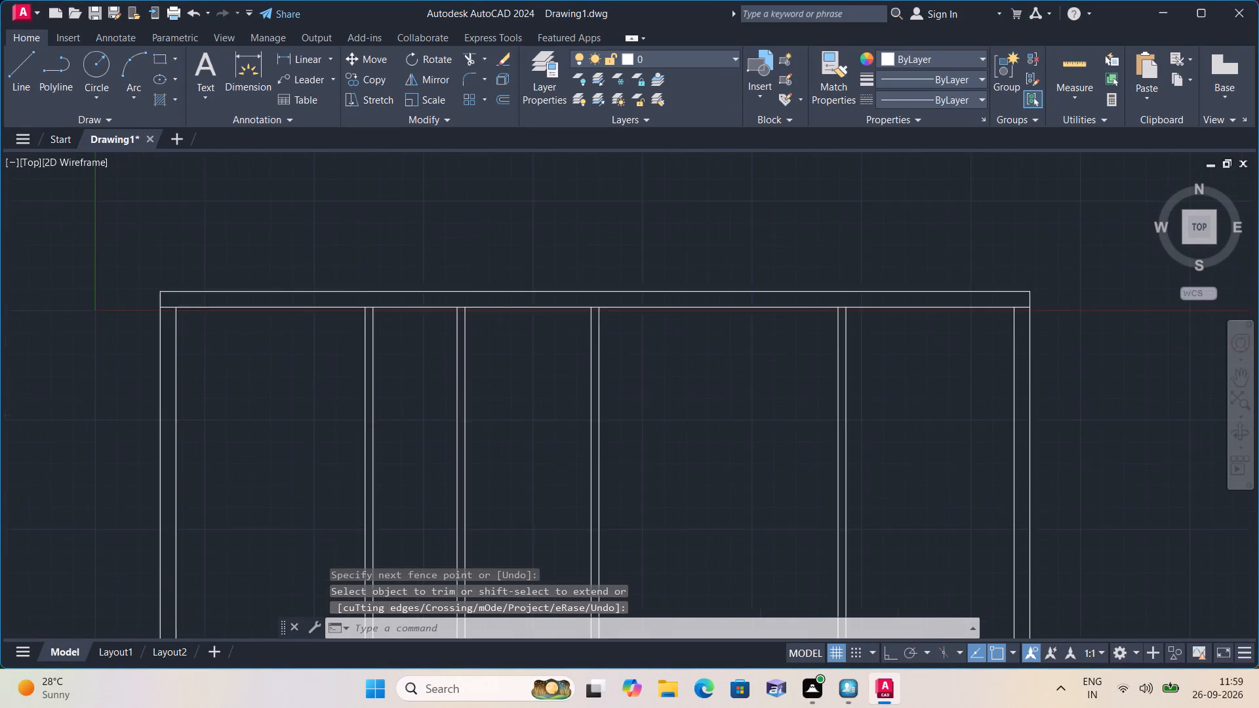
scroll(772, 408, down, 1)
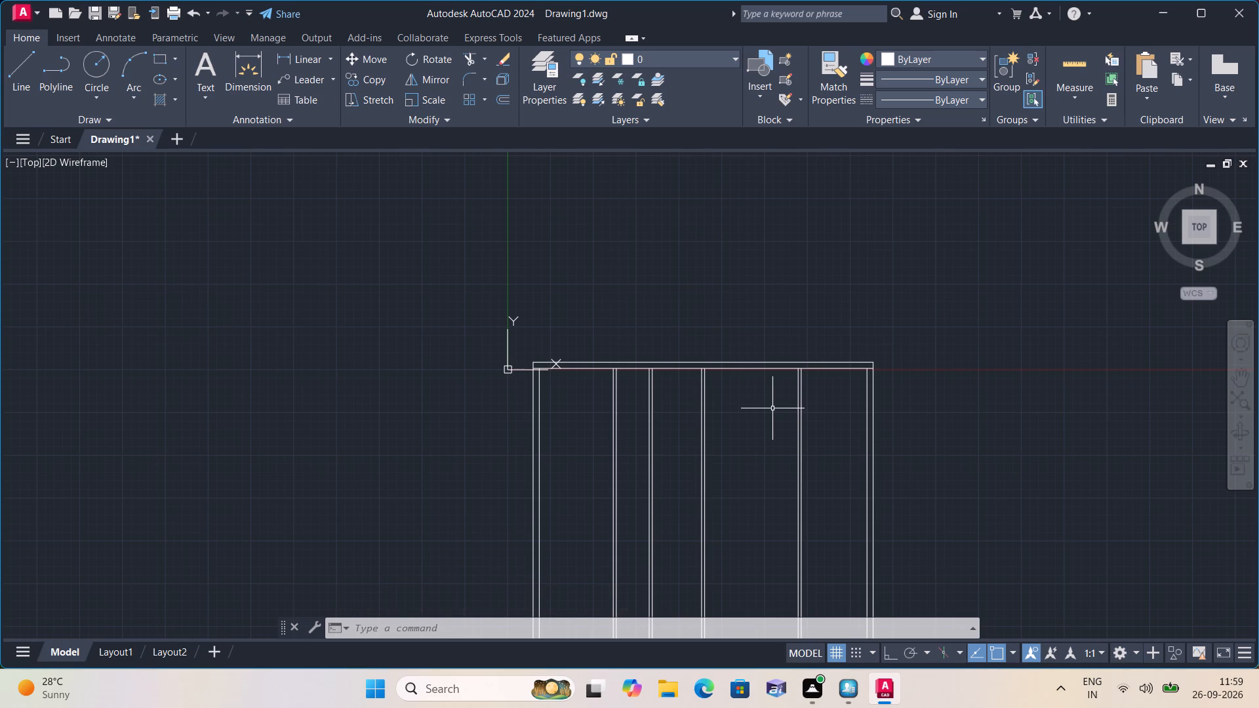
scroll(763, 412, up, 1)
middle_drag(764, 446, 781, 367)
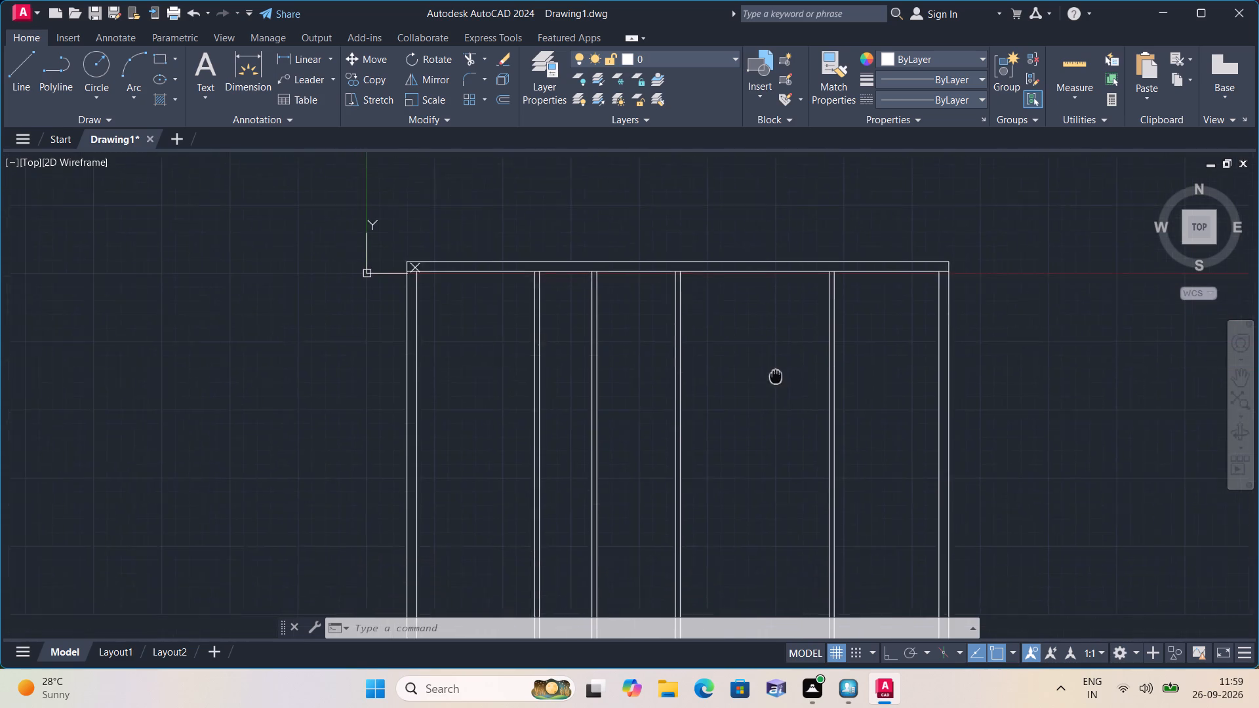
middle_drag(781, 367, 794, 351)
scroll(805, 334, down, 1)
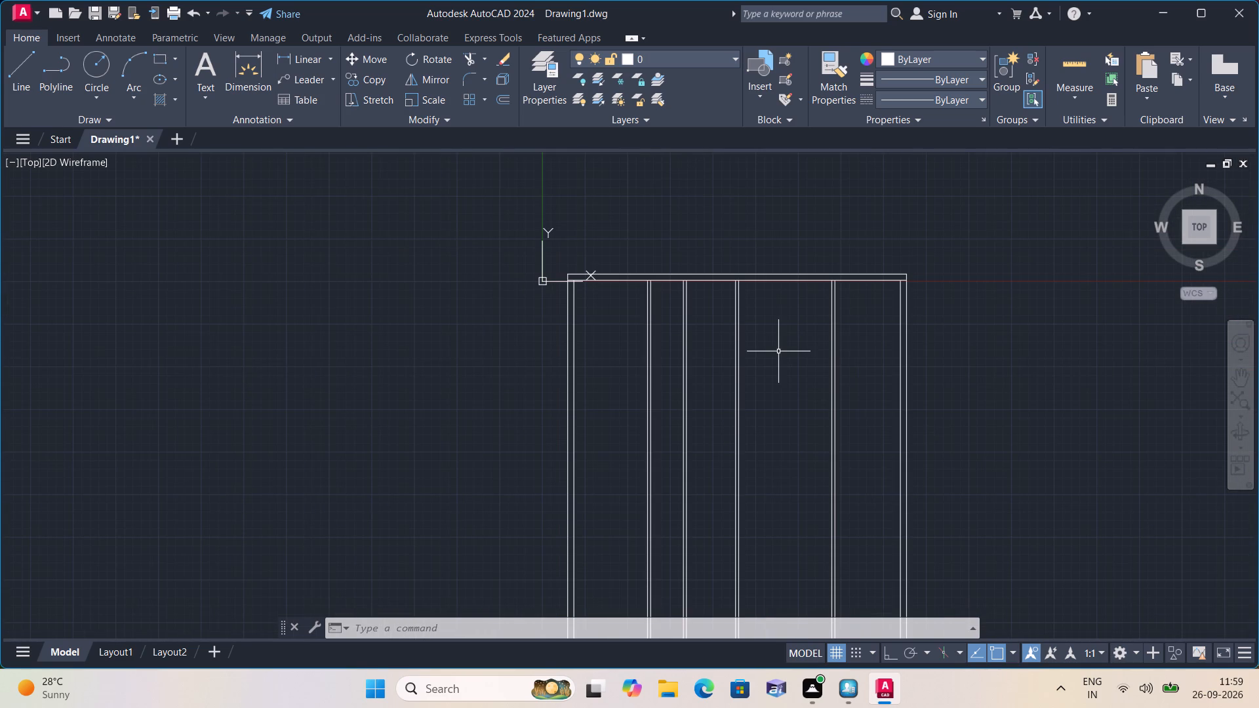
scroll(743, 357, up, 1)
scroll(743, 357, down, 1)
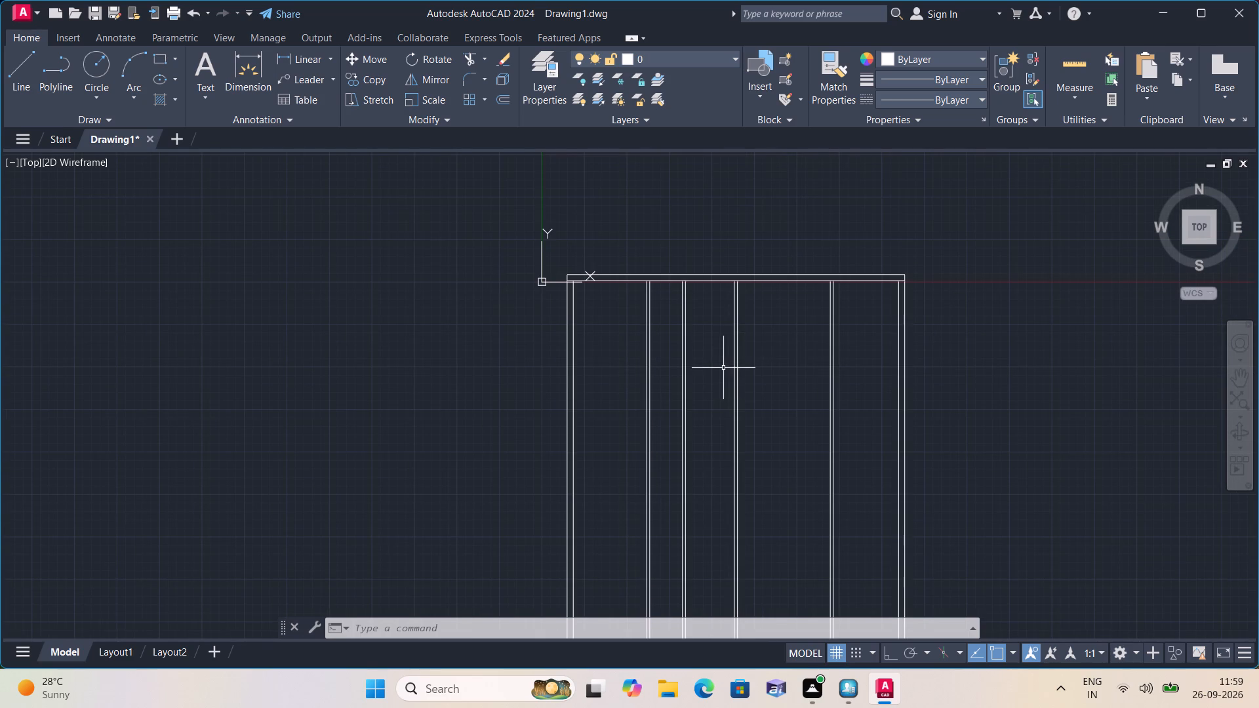
Offset the top wall's inner line 13' downward to set the depth of the upper rooms.
scroll(652, 365, up, 2)
middle_drag(574, 347, 591, 510)
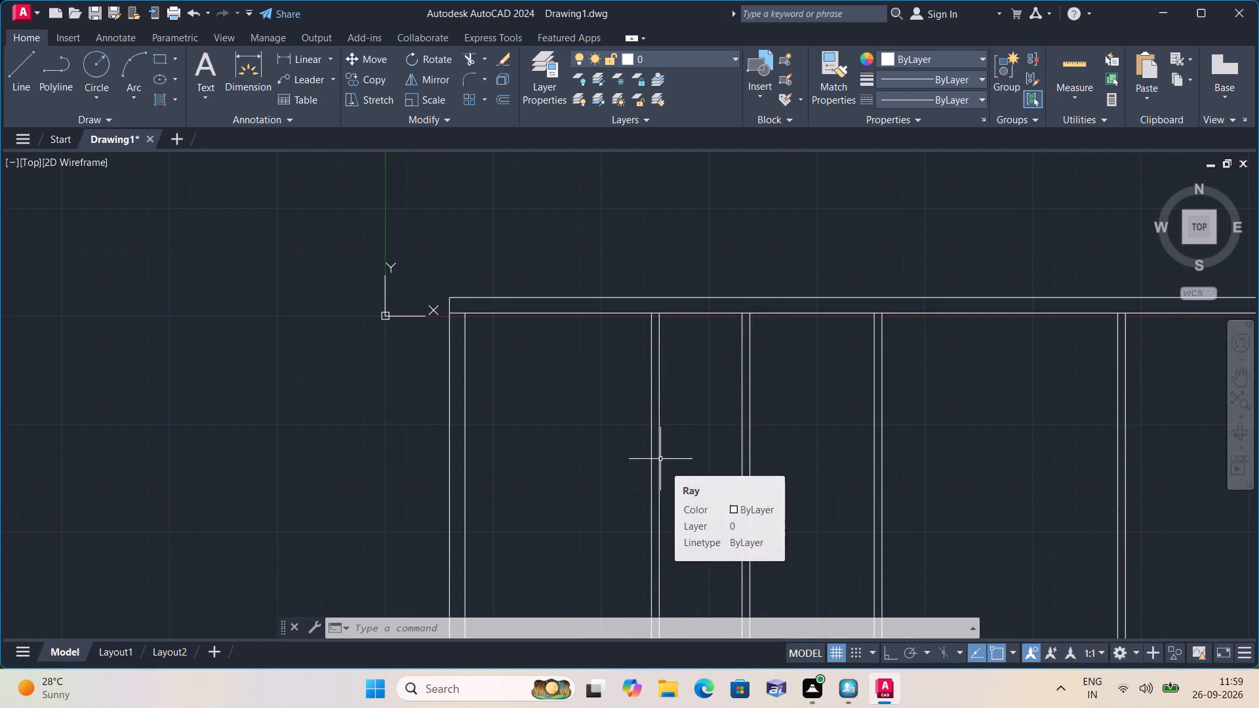
key(o)
text(ff)
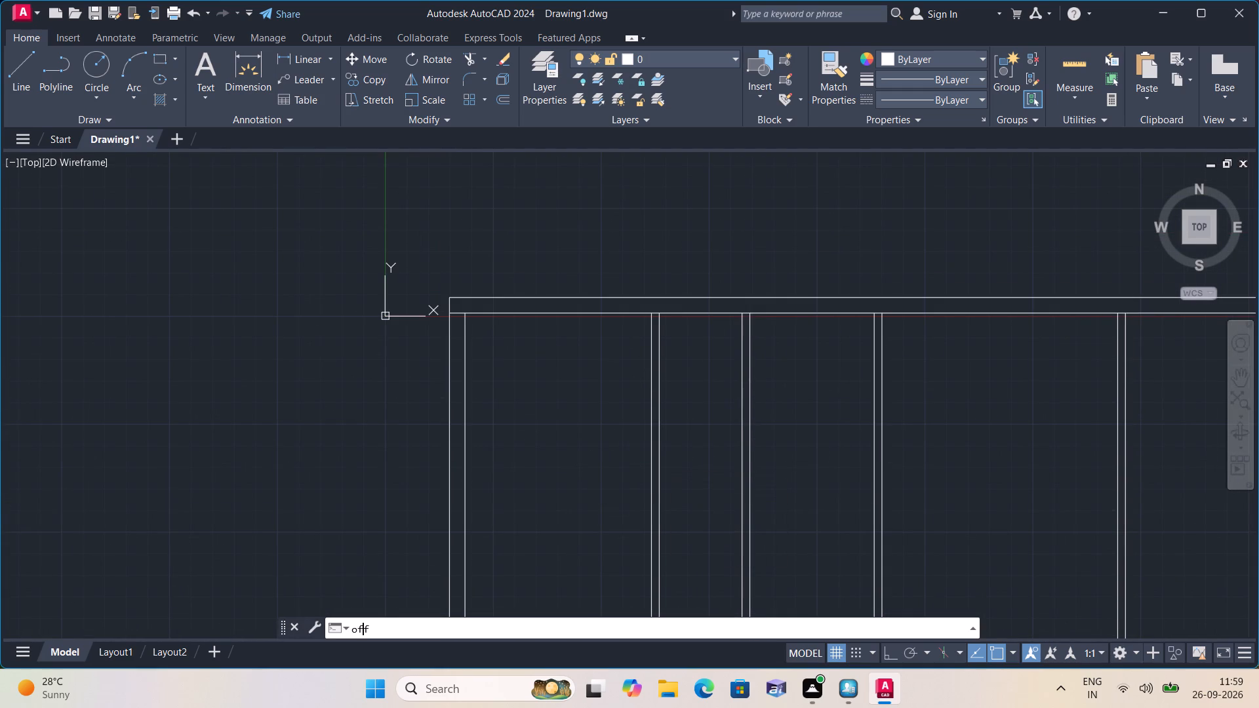
key(space)
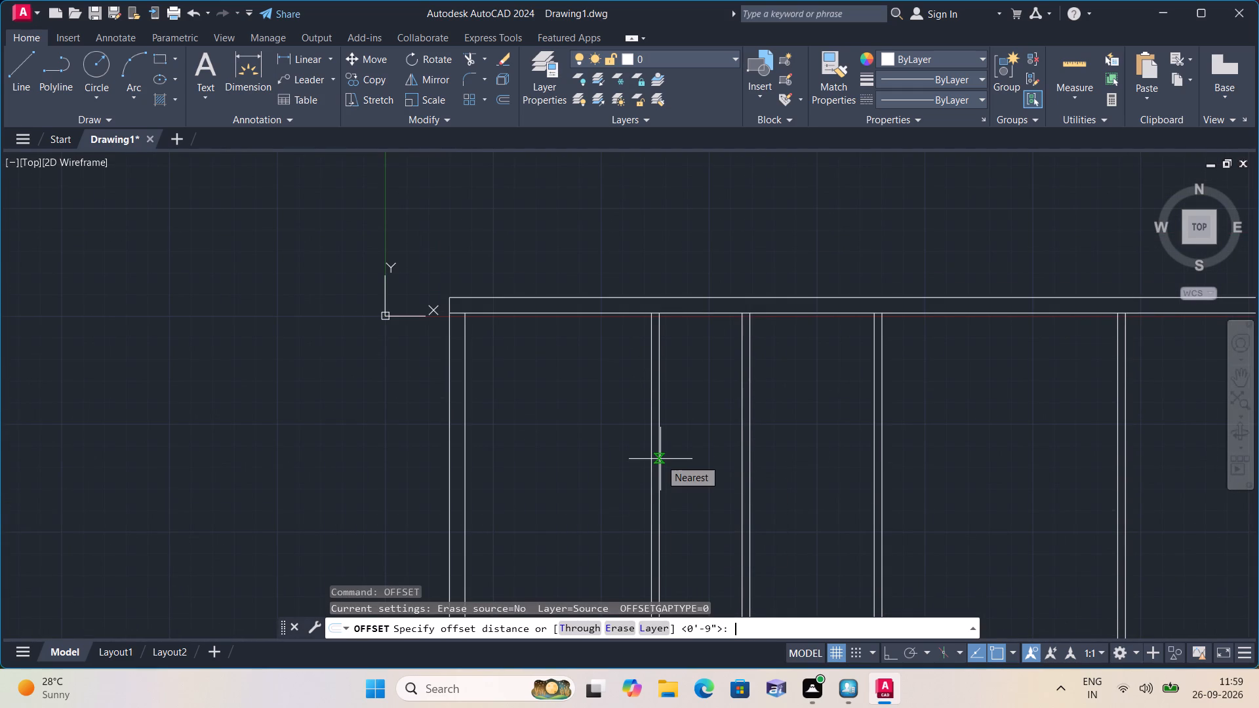
text(13)
key(apostrophe)
key(space)
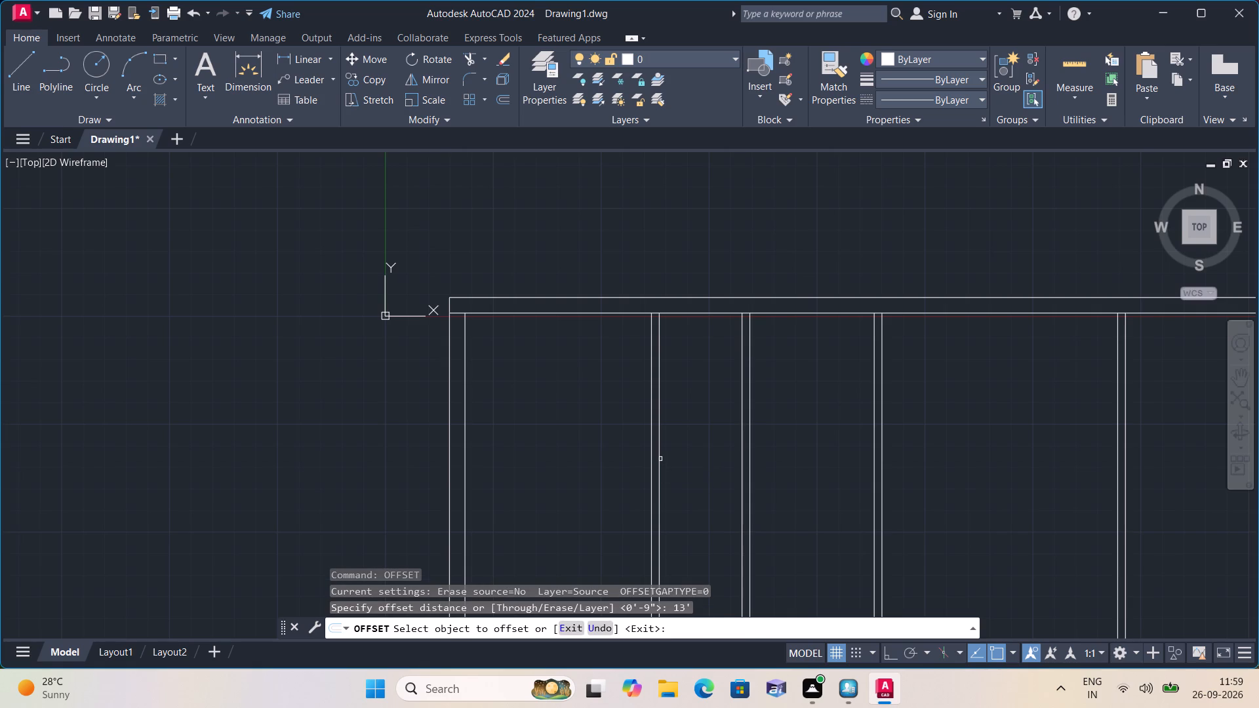
click(592, 313)
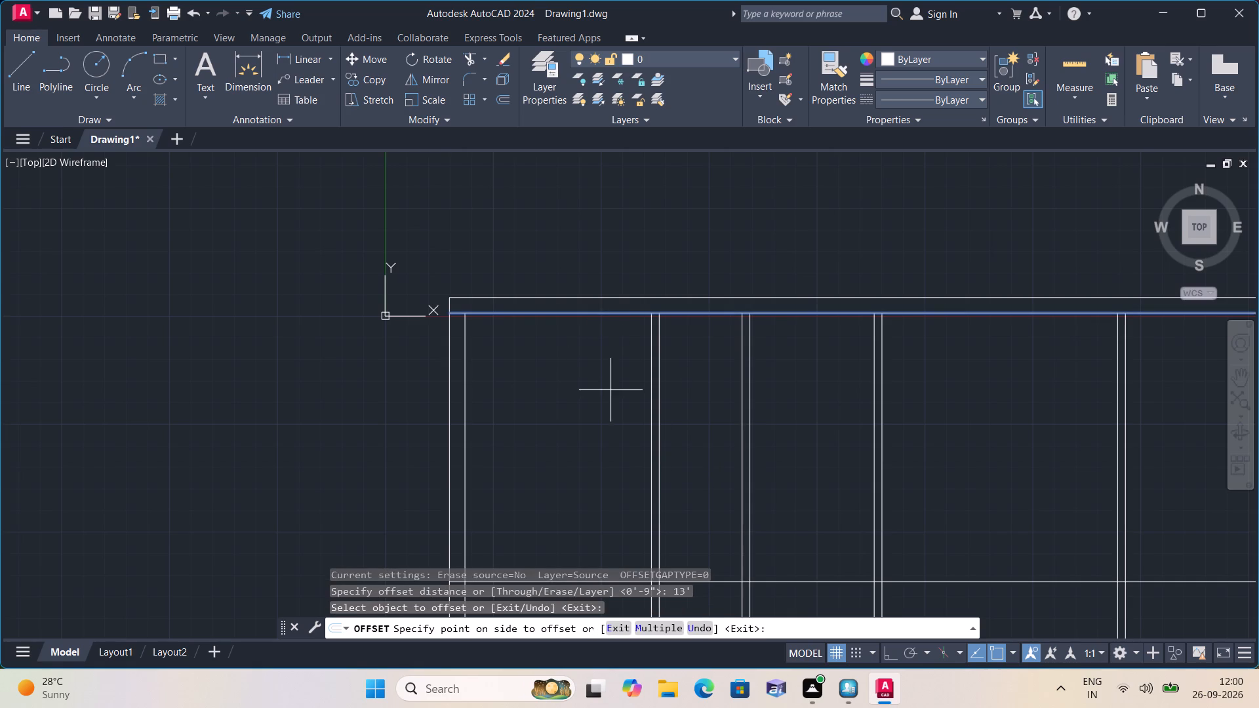
click(616, 488)
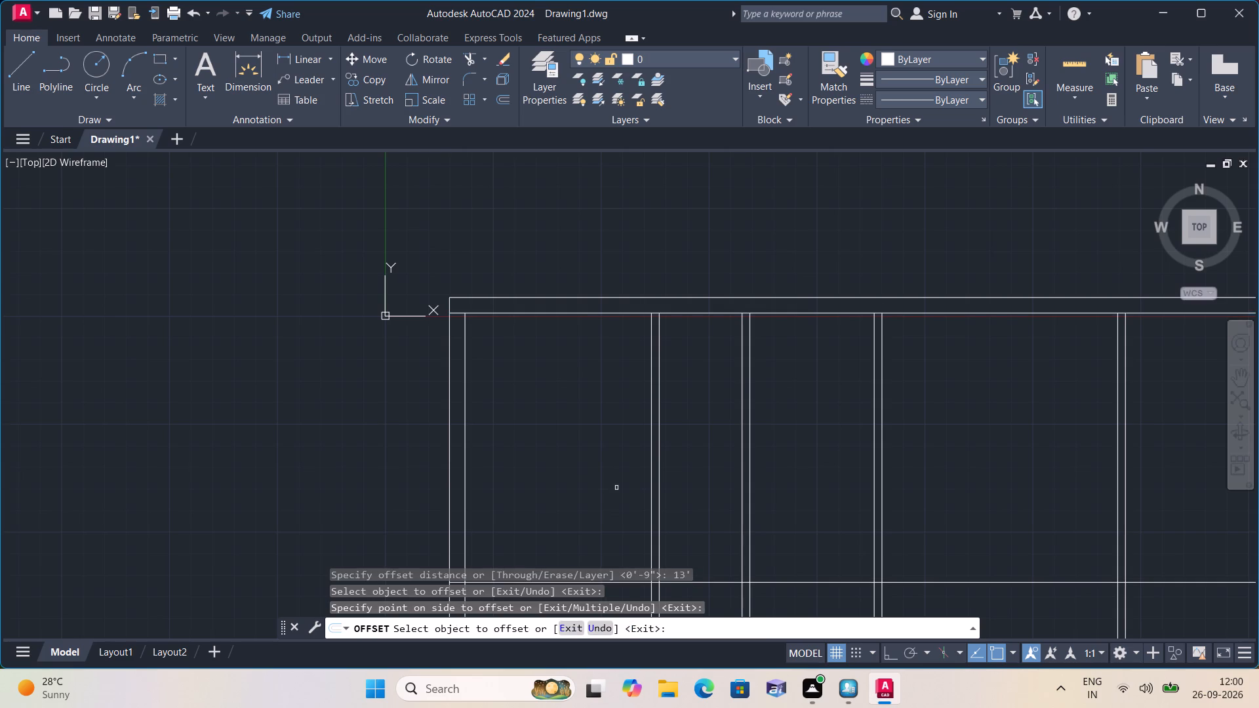
middle_drag(601, 478, 578, 375)
scroll(581, 460, down, 1)
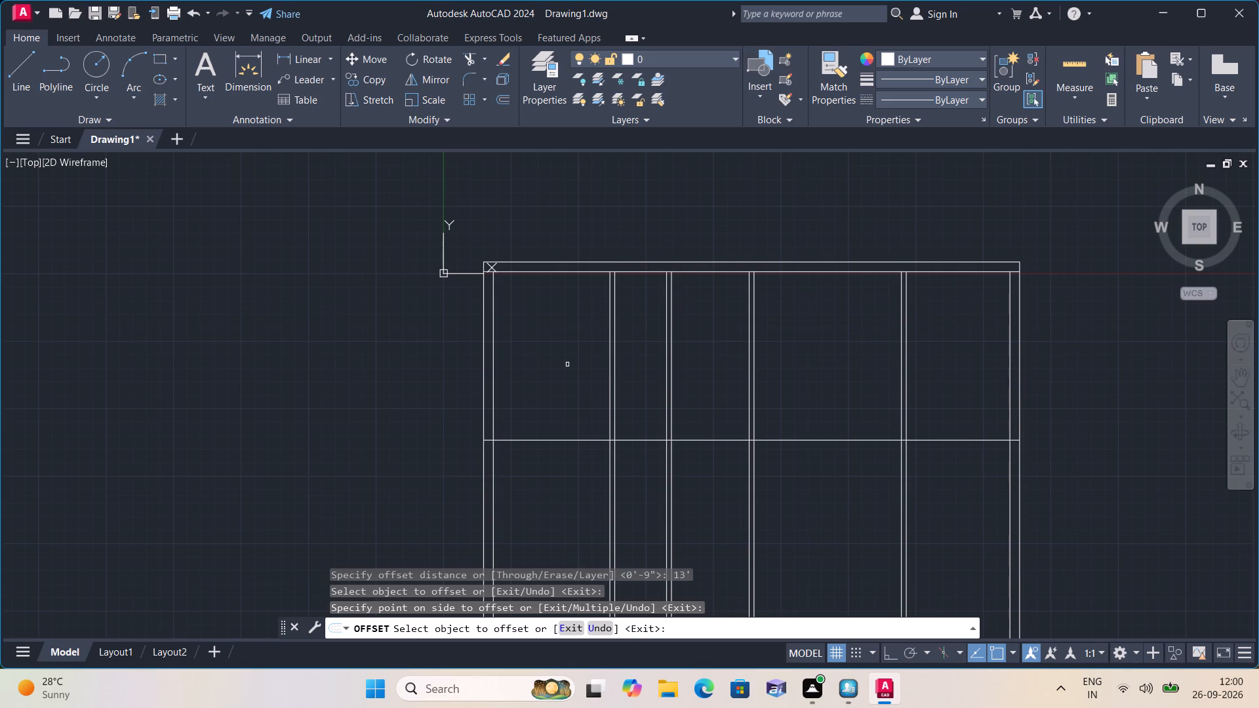
key(space)
Offset the new horizontal line 4.5" downward to form a horizontal partition wall.
key(space)
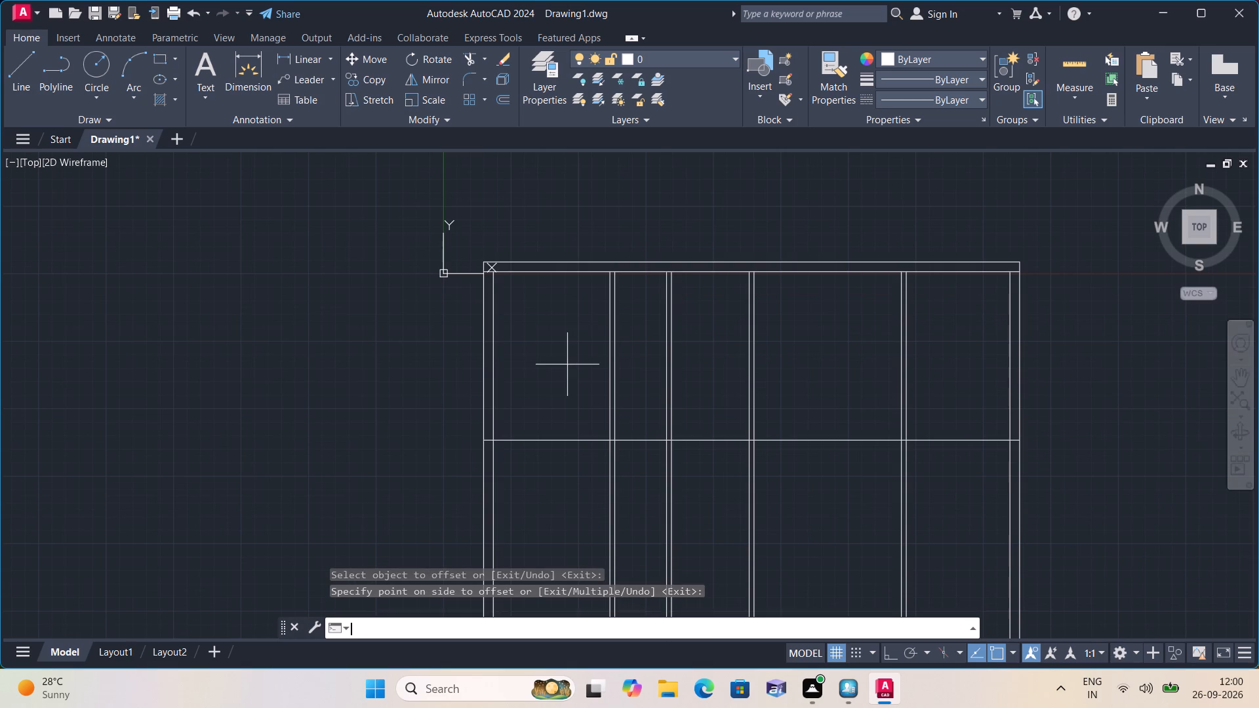
text(4.5")
key(space)
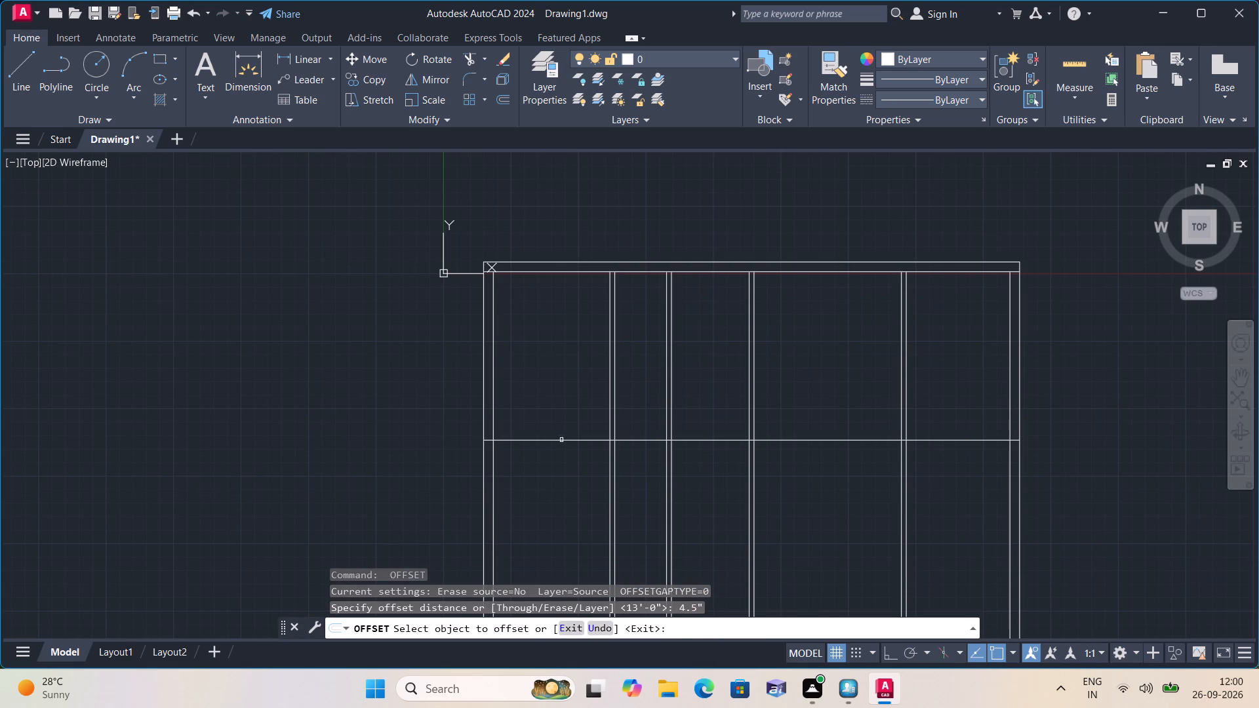
click(561, 440)
click(553, 481)
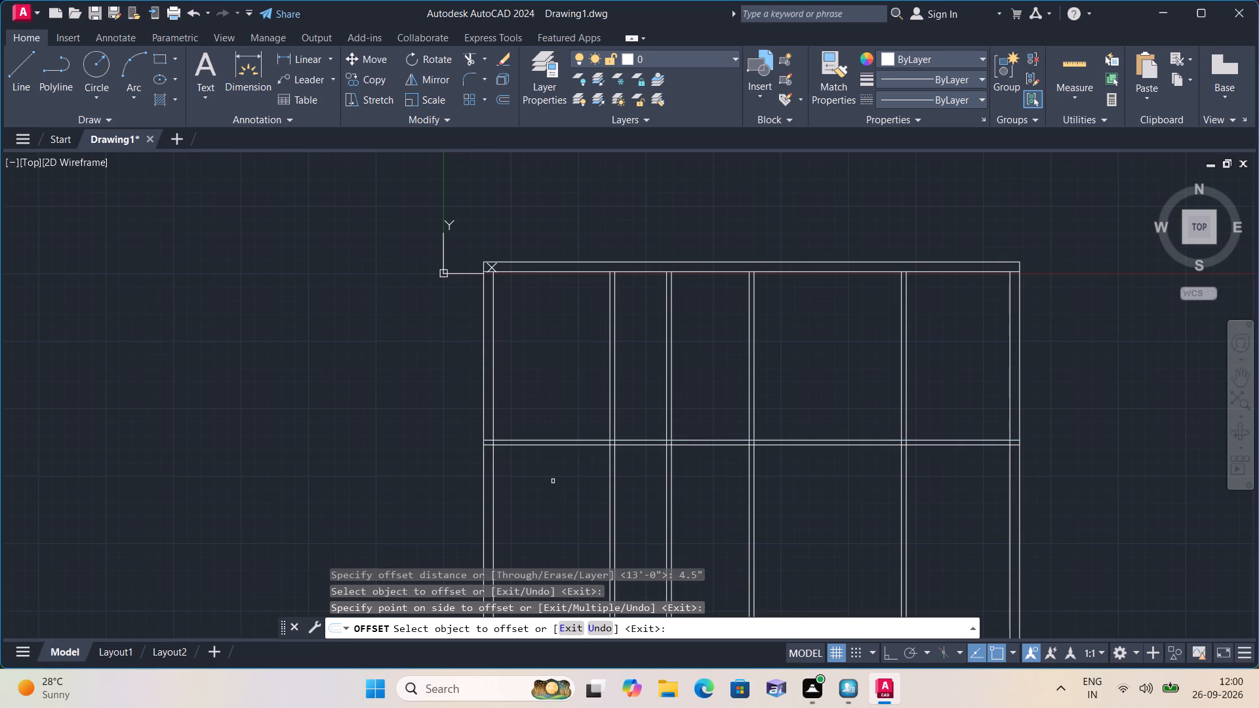
key(space)
Trim the horizontal partition's two lines out of the four bays between the first vertical partition and the right outer wall.
text(trim)
key(space)
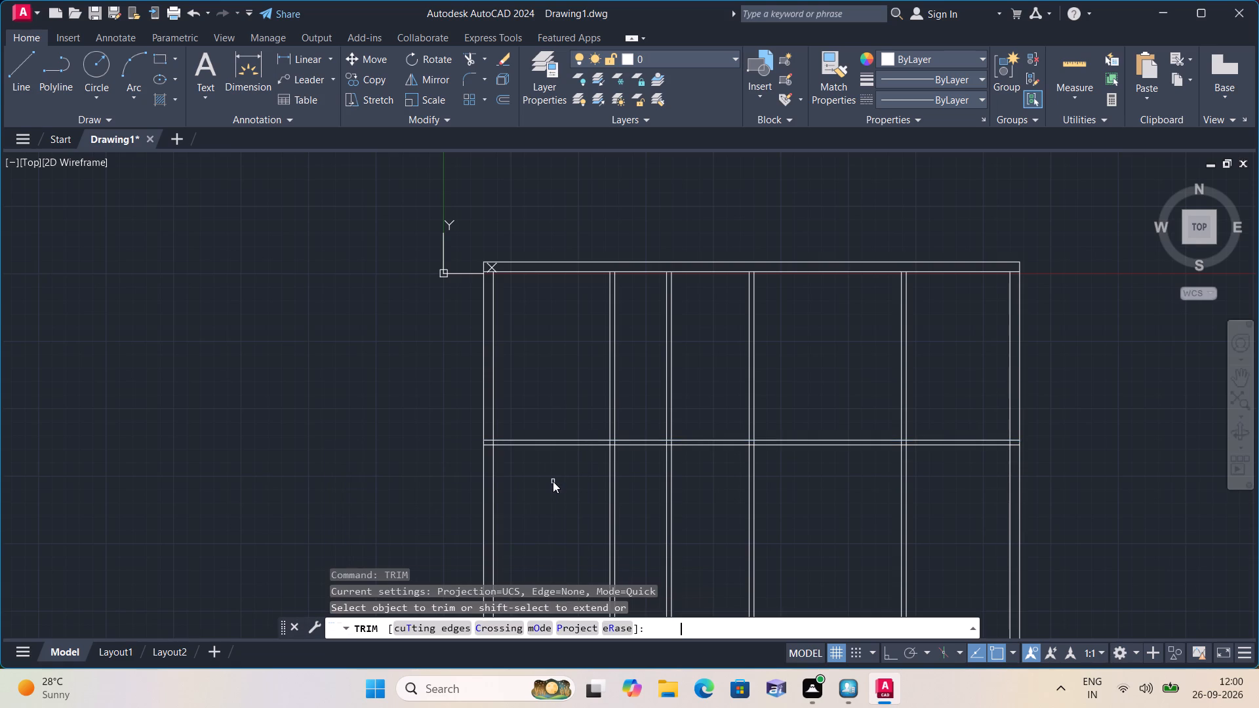
click(648, 427)
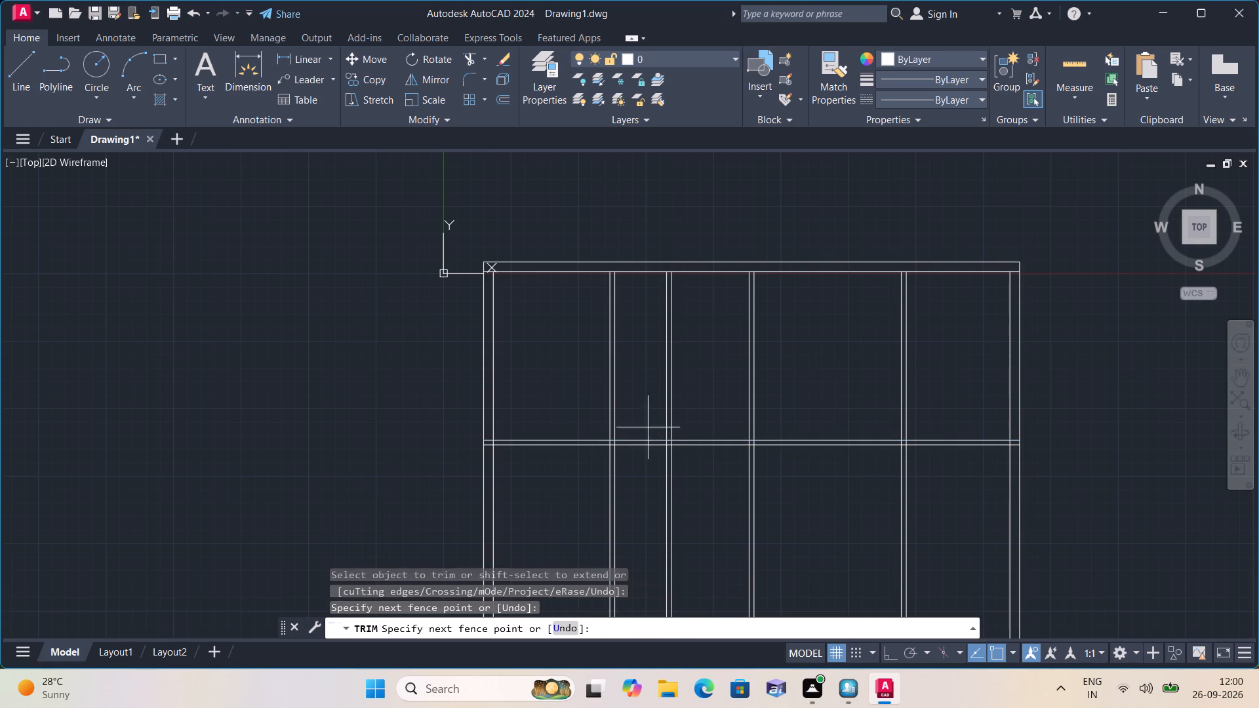
click(654, 465)
click(700, 422)
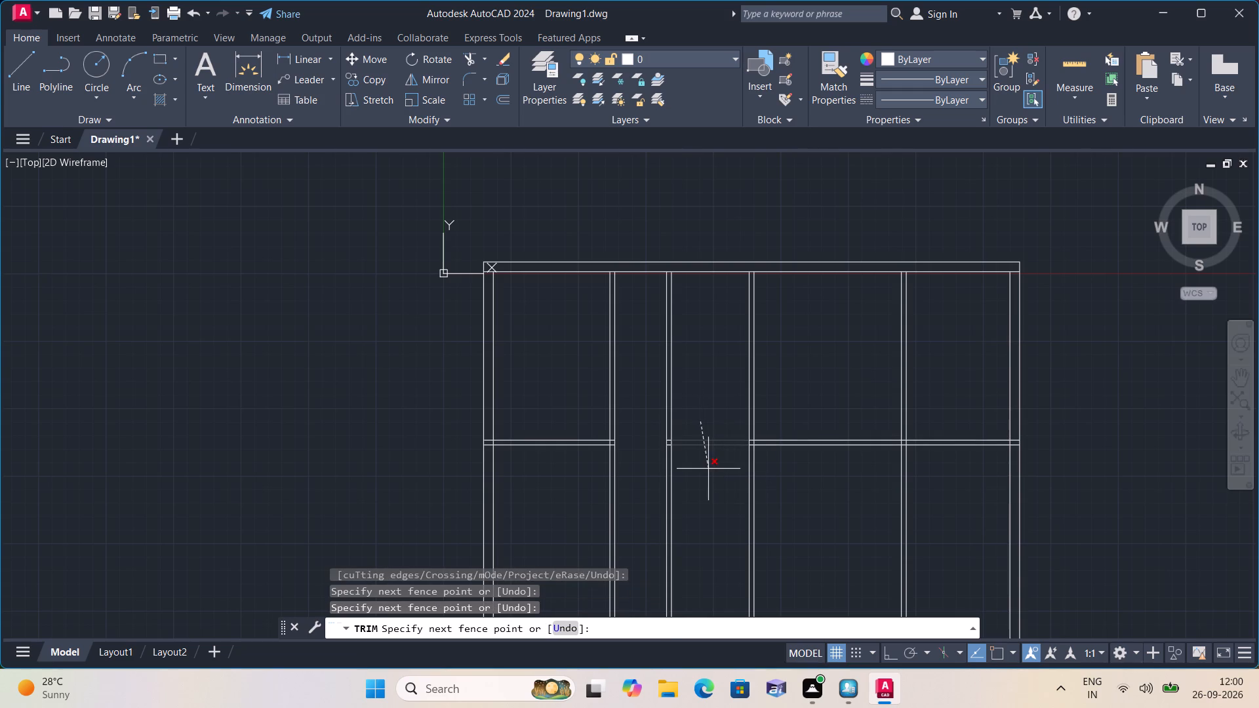
click(708, 469)
click(768, 427)
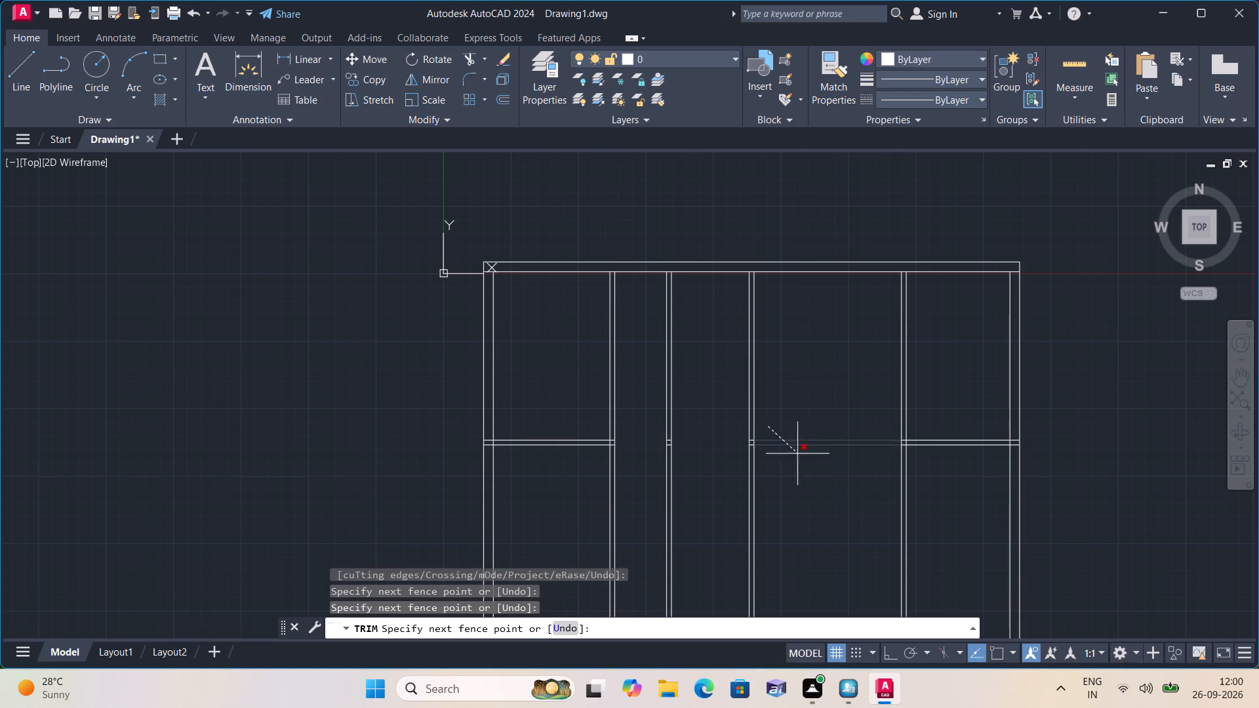
click(803, 469)
drag(935, 412, 948, 437)
drag(953, 500, 944, 488)
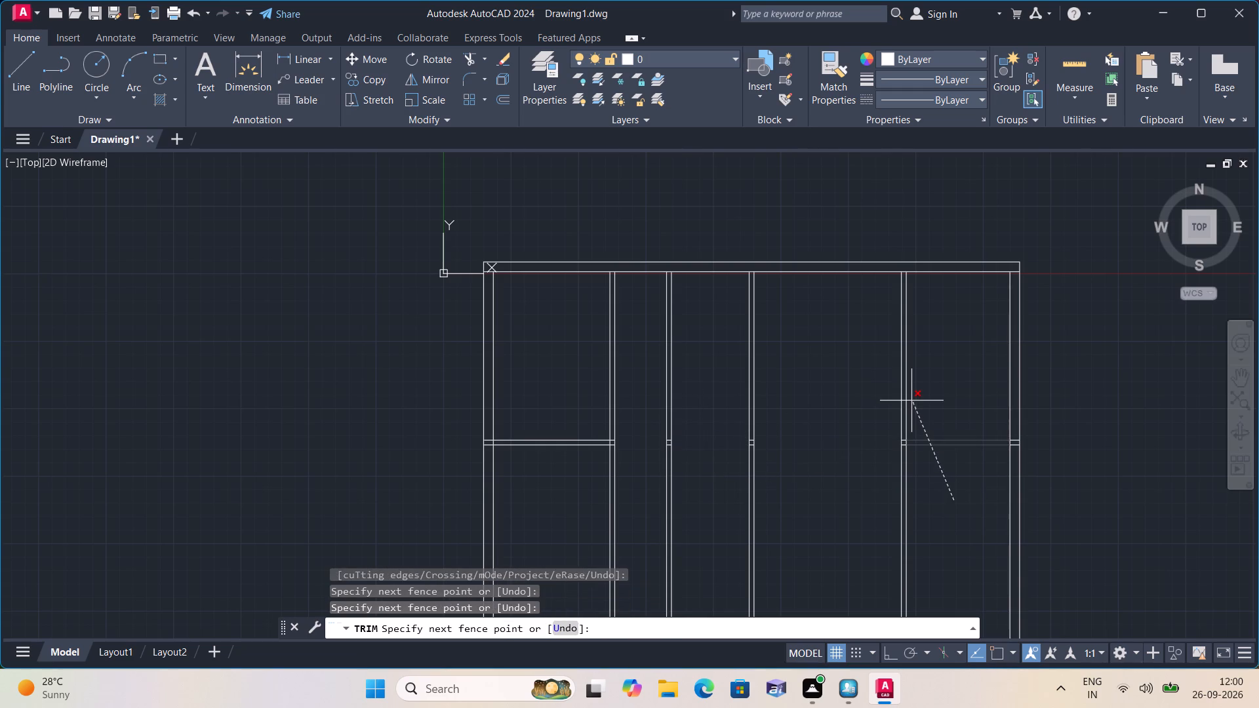
click(928, 398)
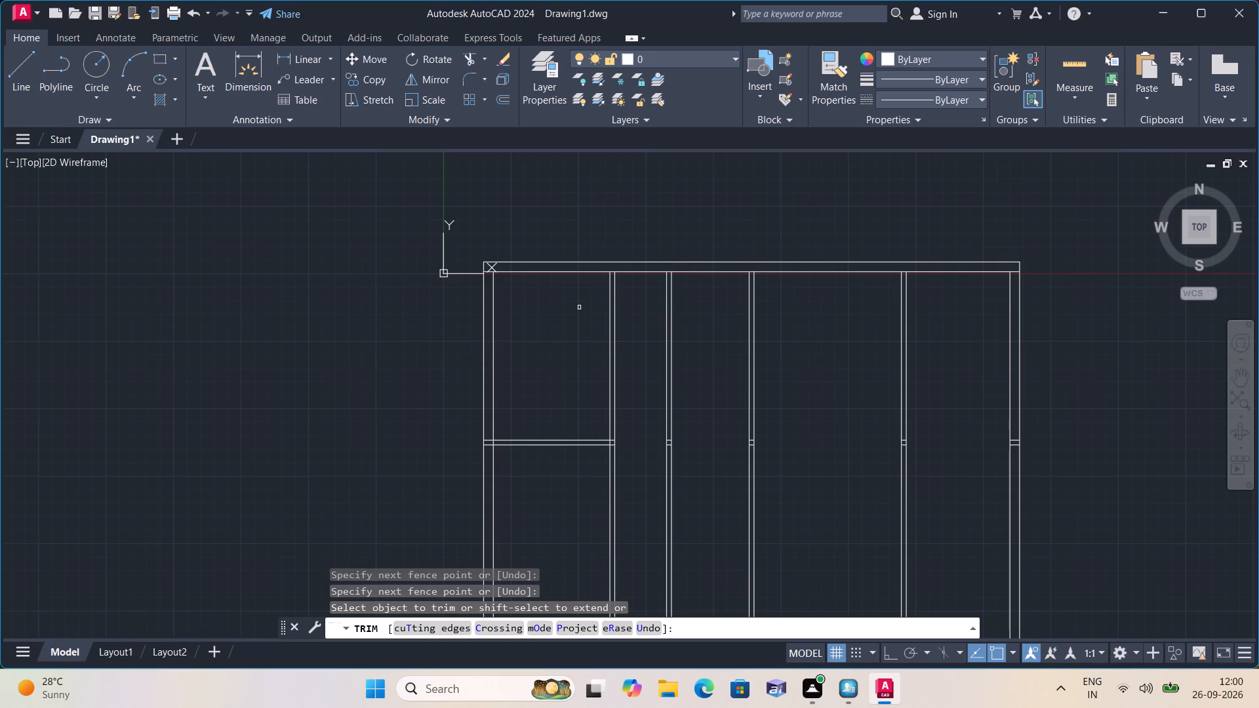
Trim the top wall's inner line between the two faces of each of the four vertical partitions to open the junctions.
middle_drag(569, 316, 410, 348)
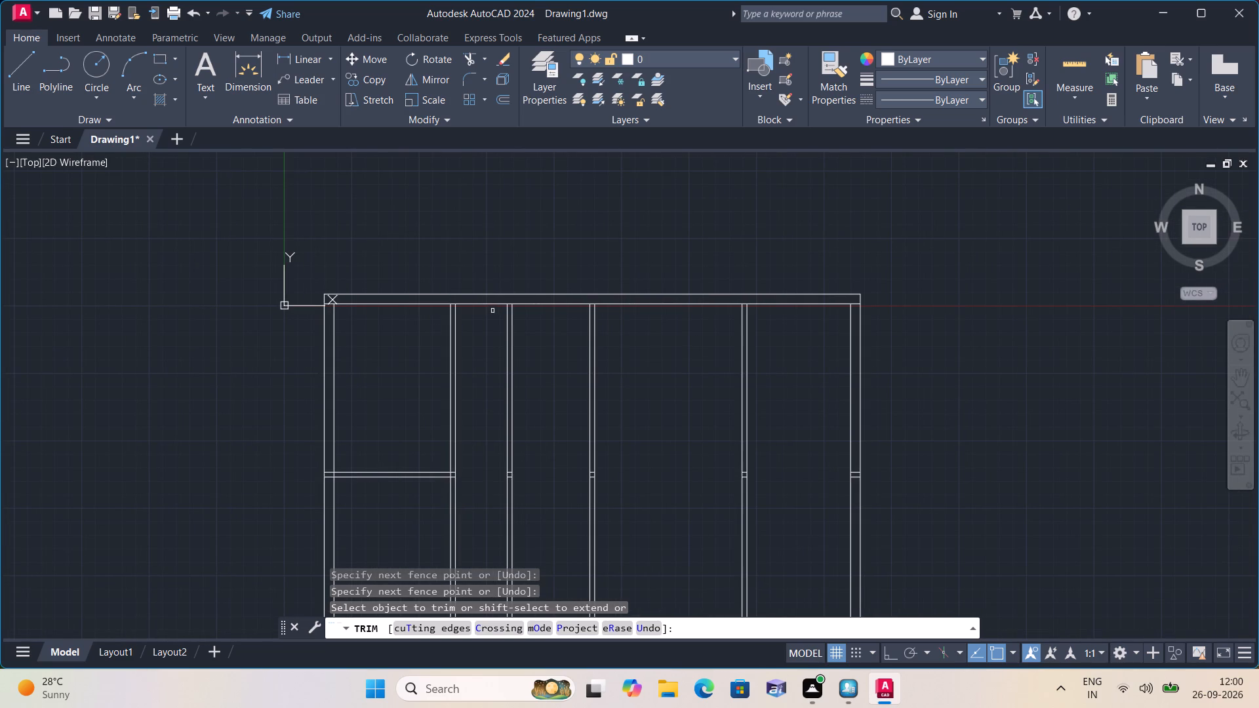
scroll(496, 307, up, 2)
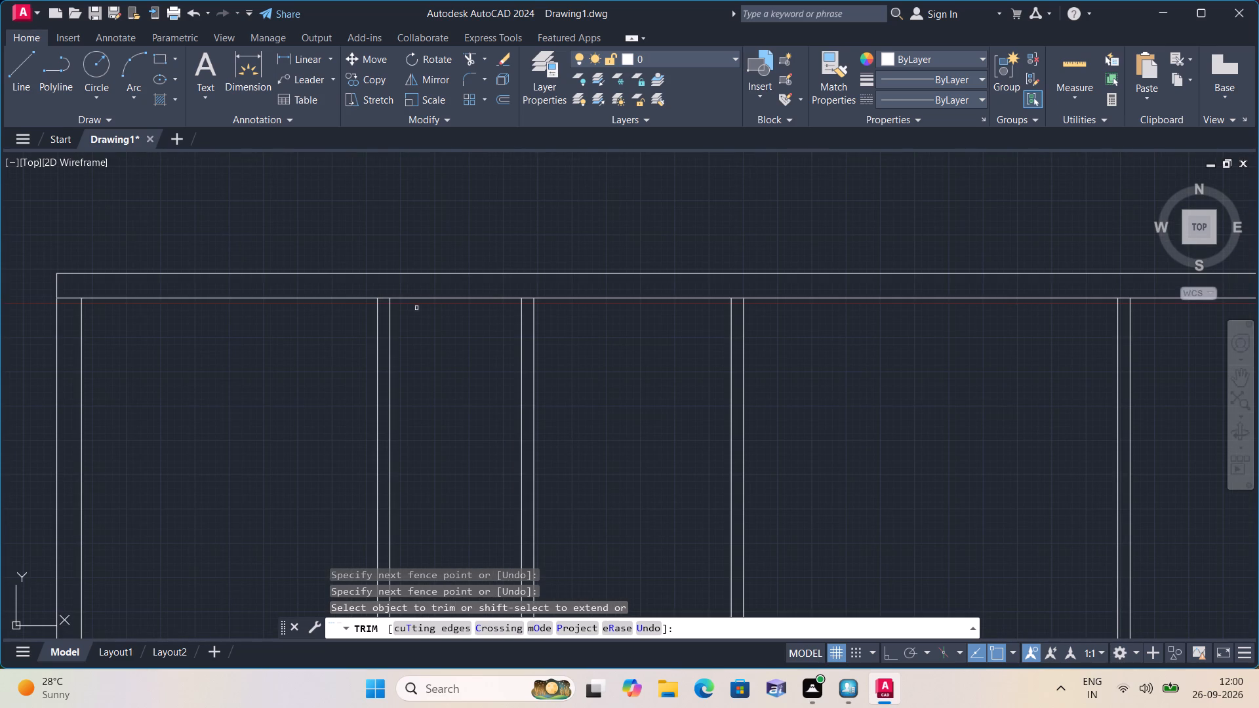
click(385, 298)
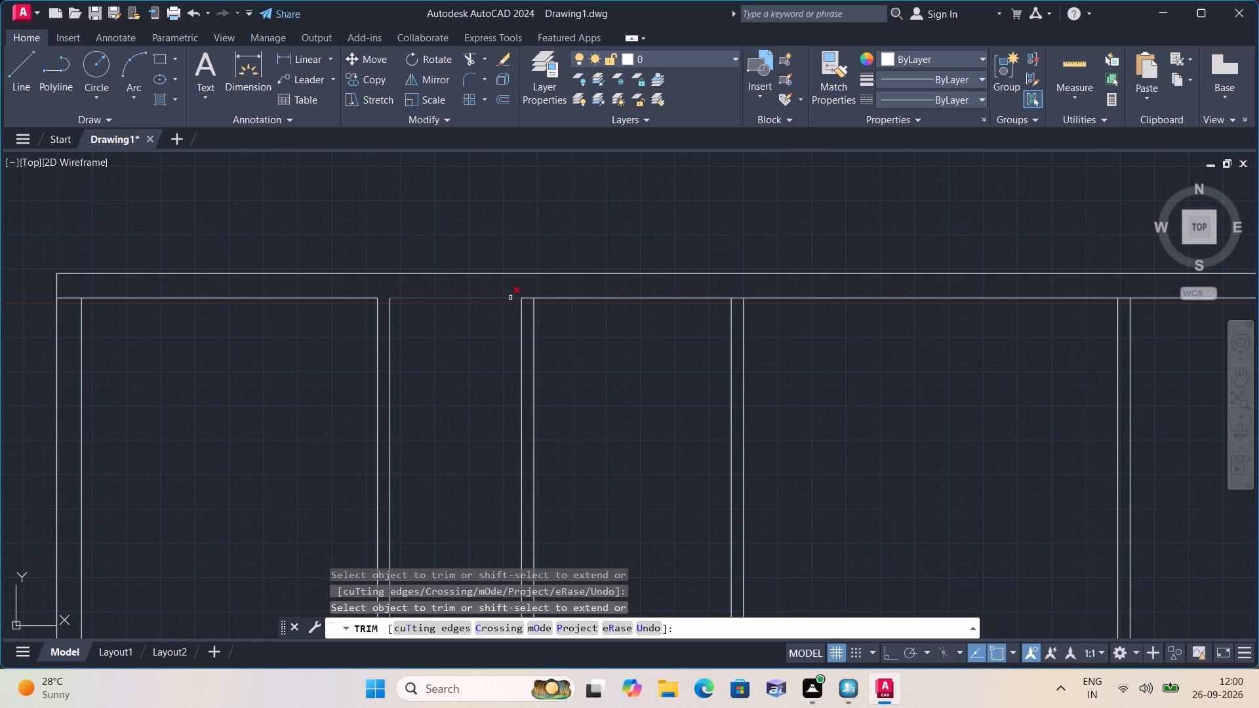
click(527, 298)
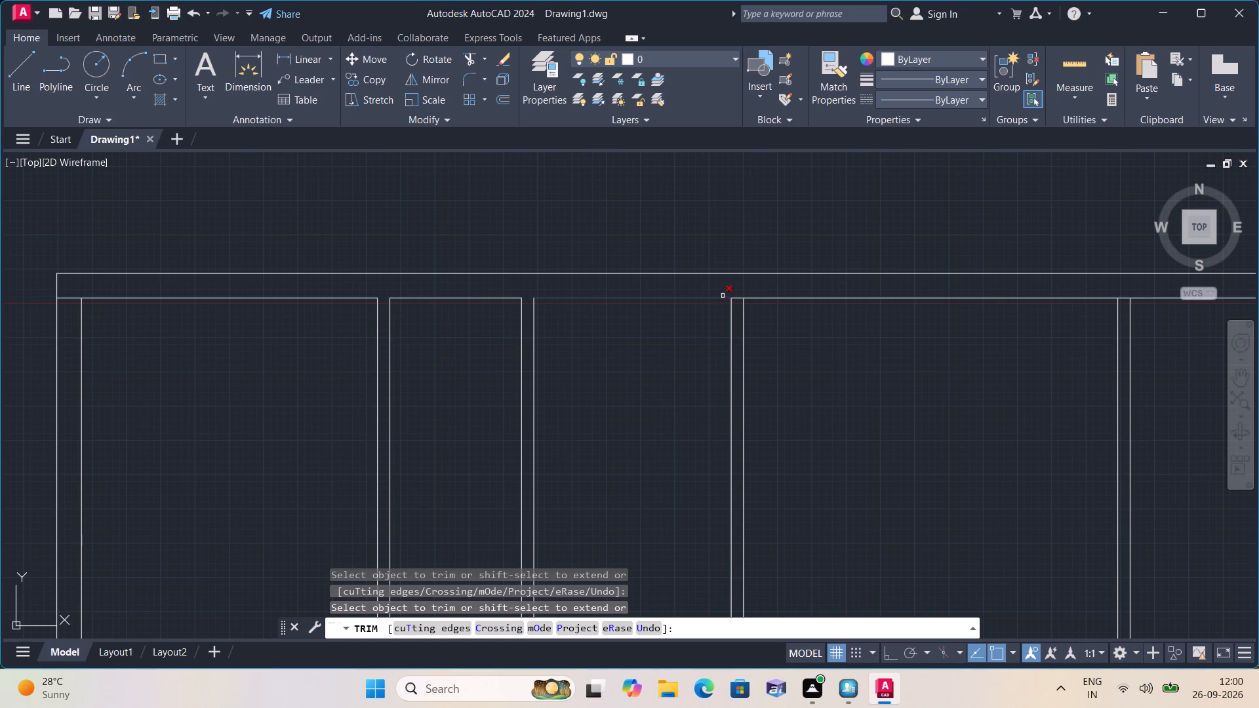
click(734, 298)
middle_drag(806, 344, 661, 310)
scroll(725, 313, down, 1)
scroll(842, 288, up, 1)
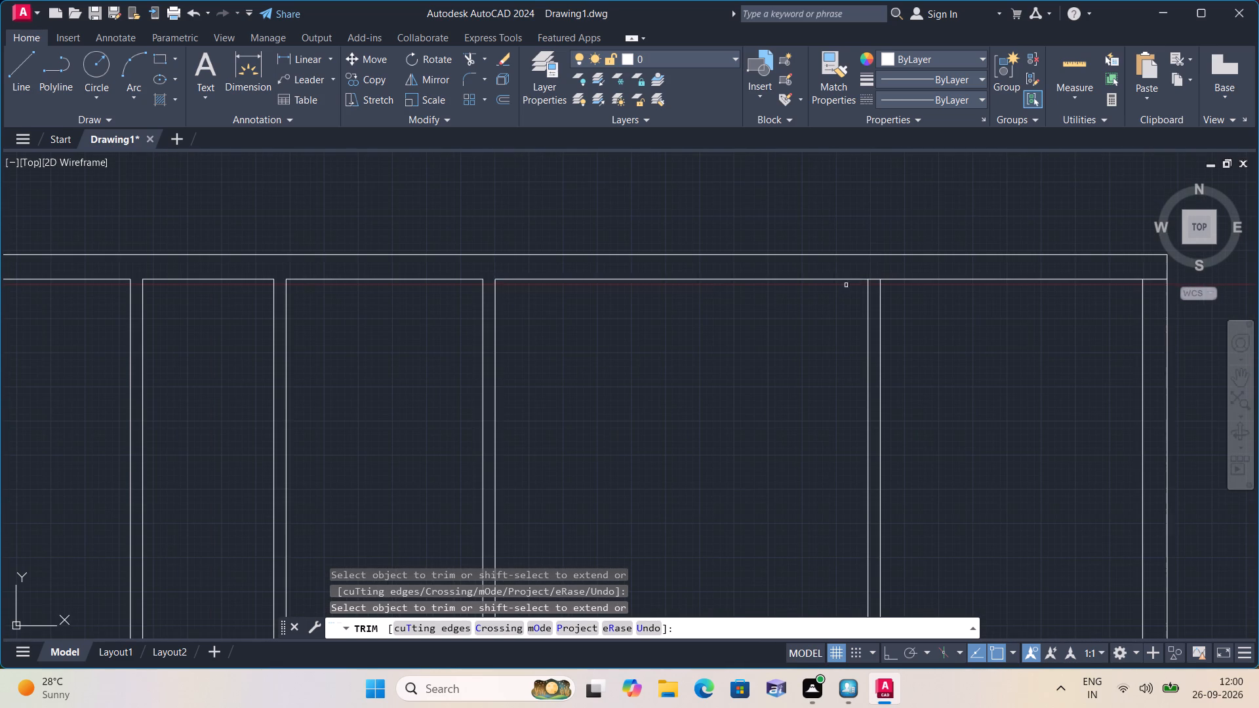
click(869, 278)
scroll(878, 275, down, 2)
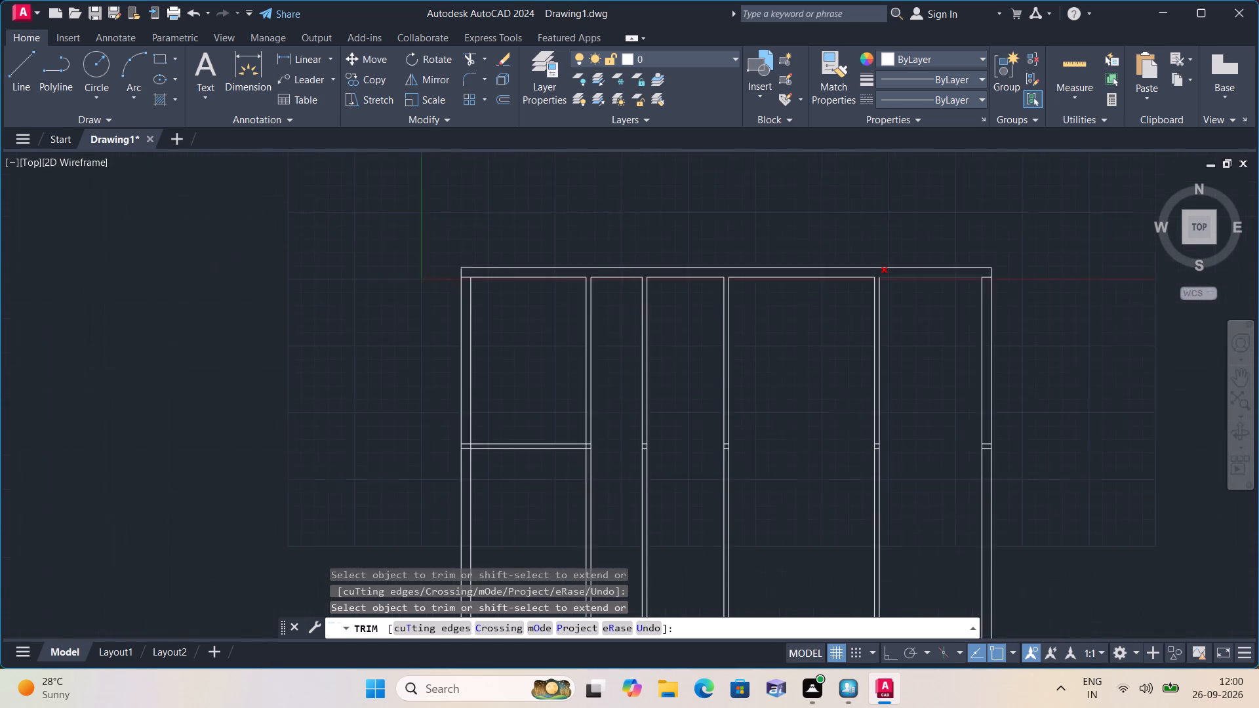
Trim the top wall's inner line where it crosses the right outer wall to clear the top-right corner.
scroll(879, 277, down, 1)
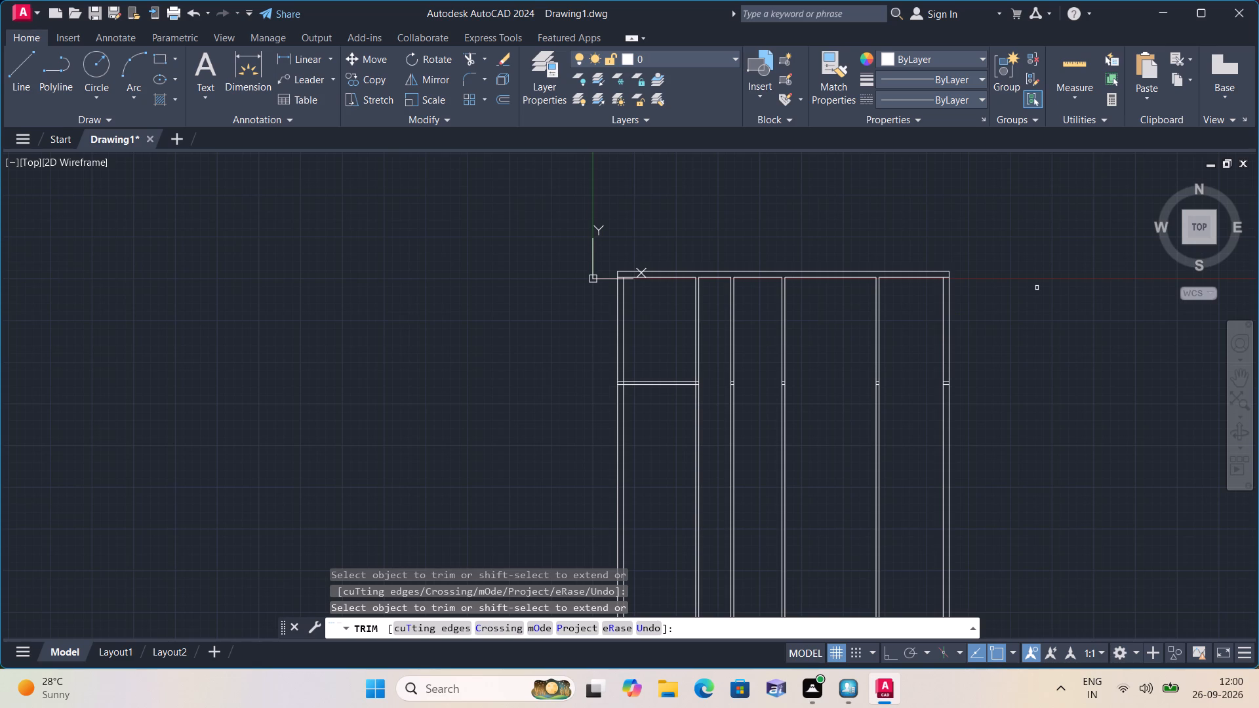
scroll(1019, 281, up, 2)
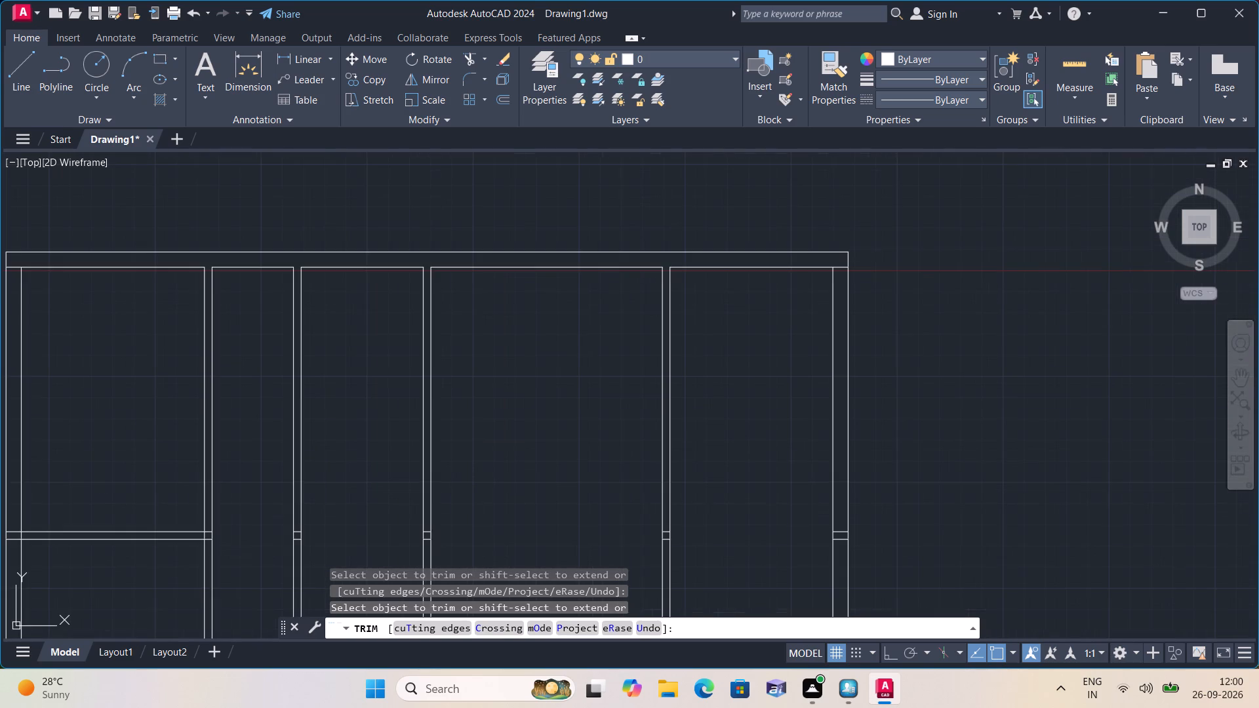
scroll(816, 269, up, 2)
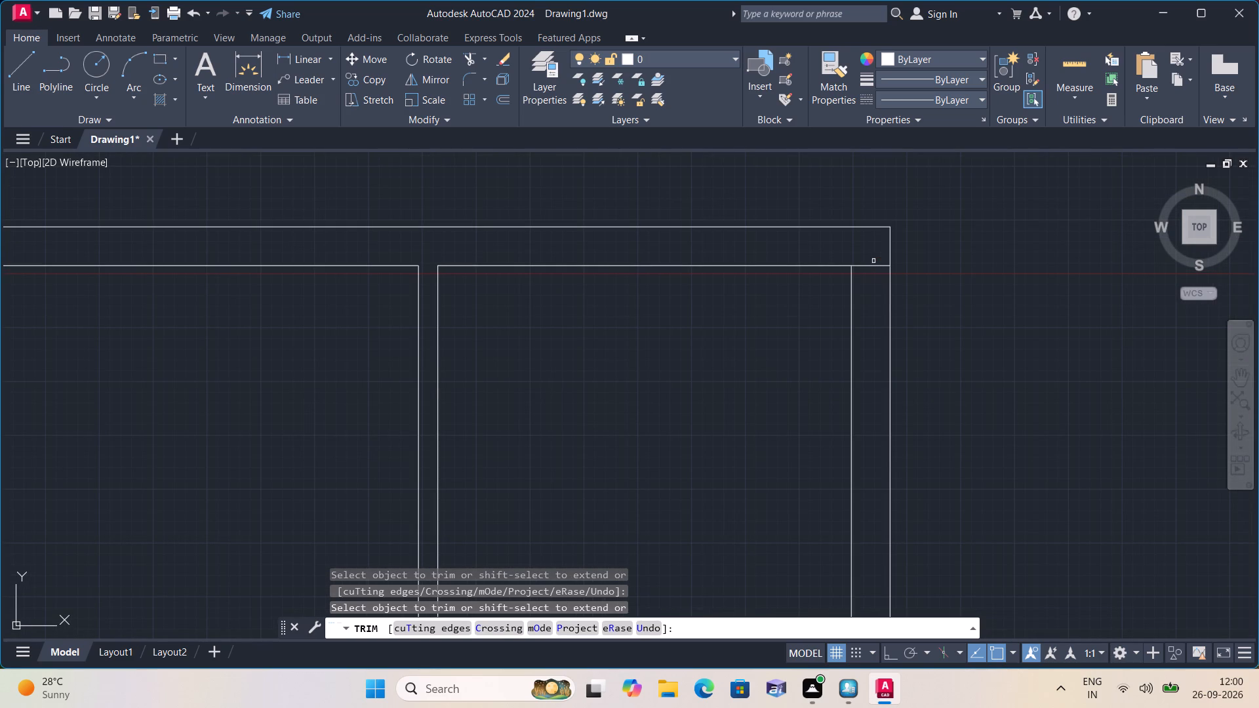
click(873, 266)
scroll(884, 278, down, 3)
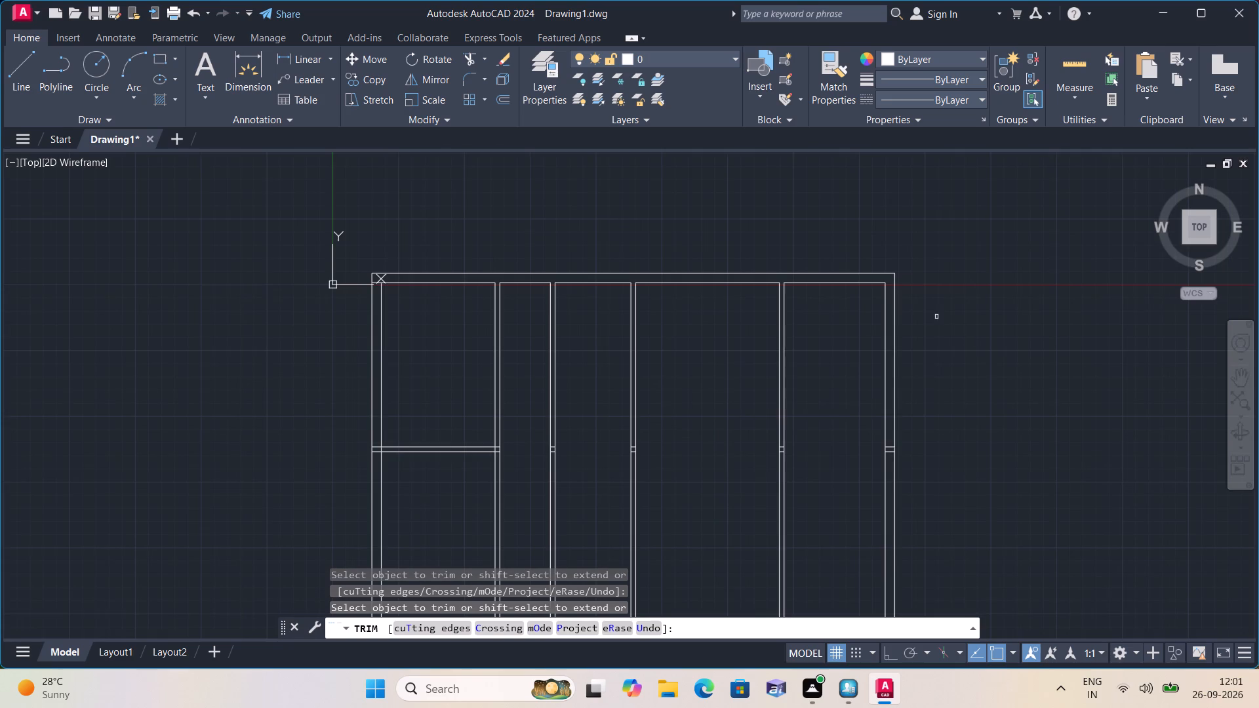
Trim the leftover horizontal partition stubs inside the right outer wall and inside the fourth vertical partition.
middle_drag(979, 358, 984, 272)
scroll(911, 355, up, 3)
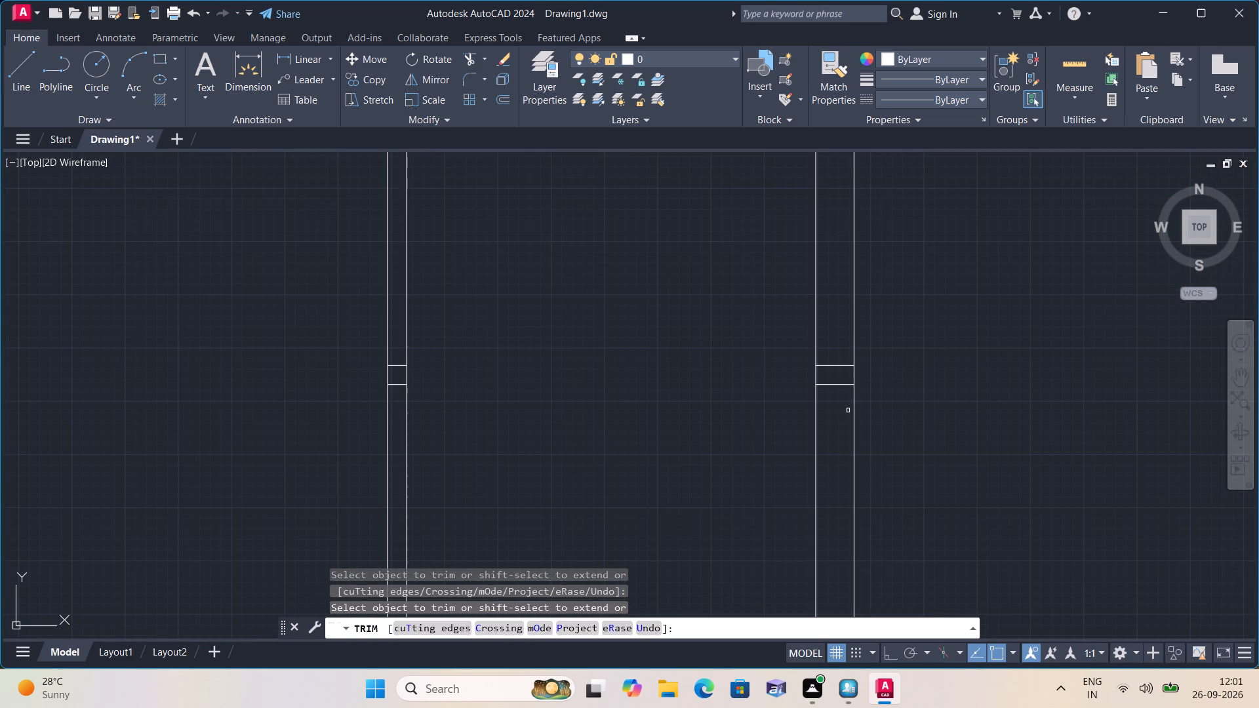
click(841, 402)
click(826, 344)
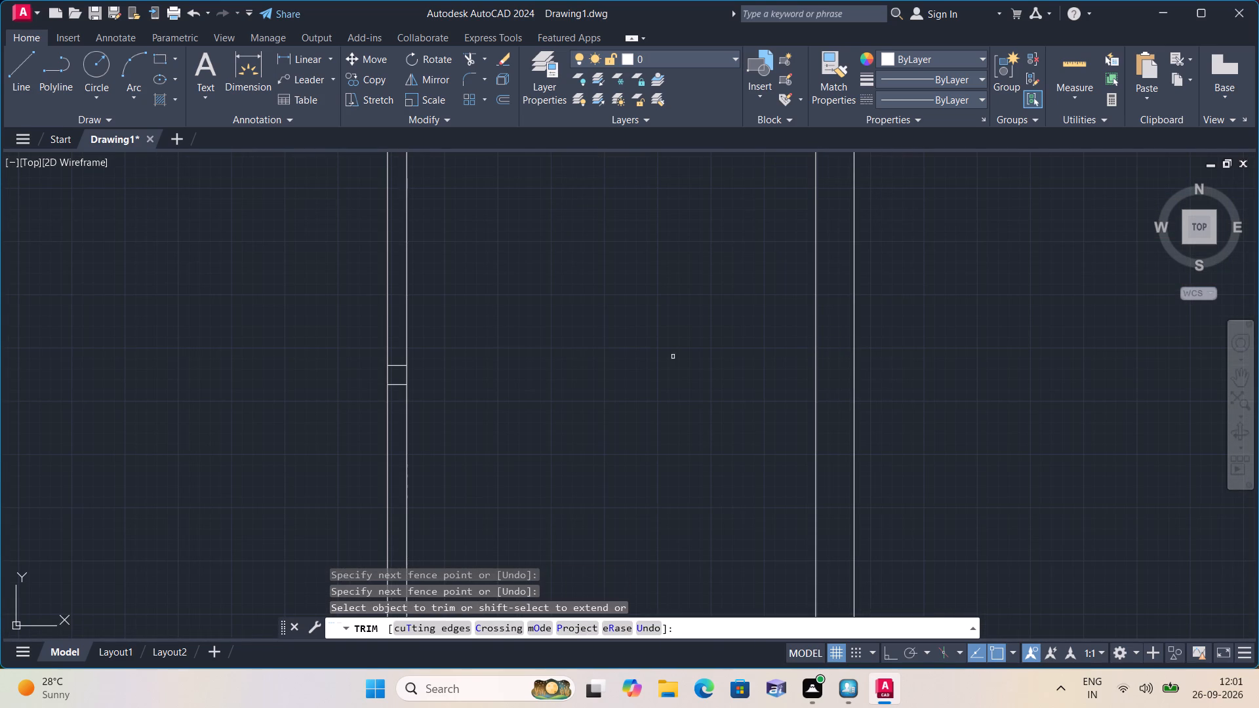
scroll(394, 399, up, 1)
click(395, 397)
click(395, 324)
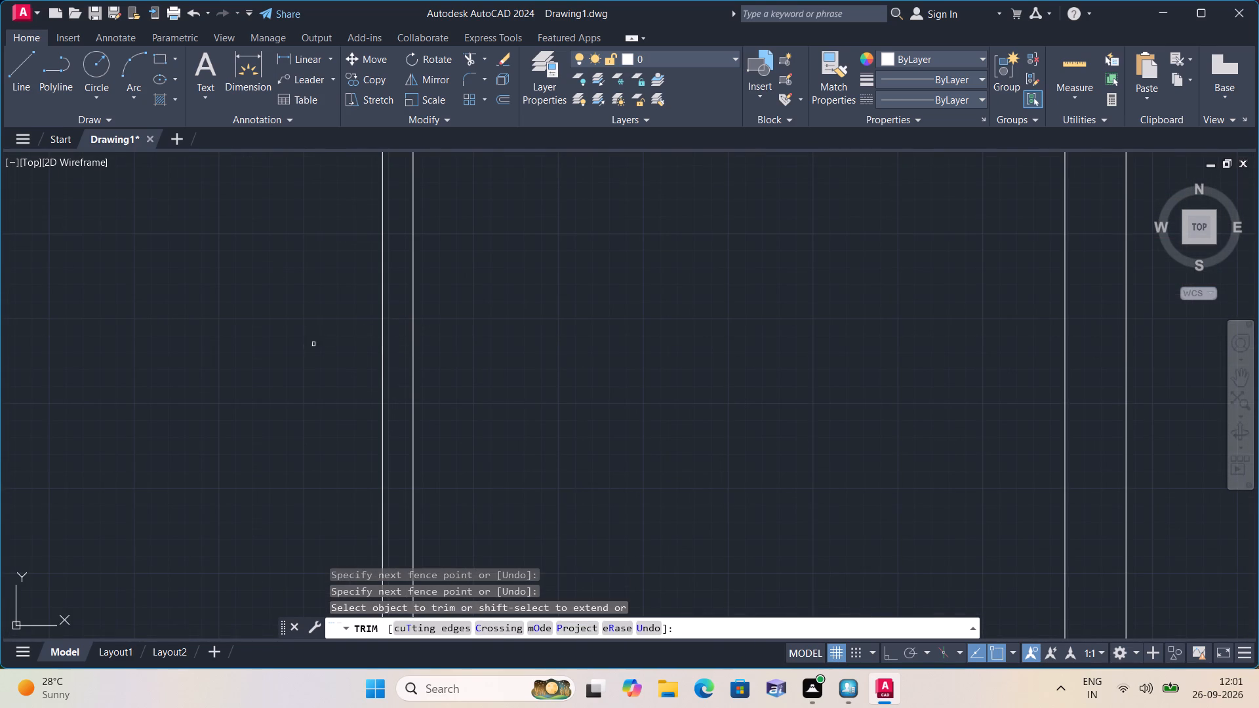
Trim the leftover horizontal partition stubs inside the second and third vertical partitions.
scroll(304, 348, down, 2)
scroll(209, 328, down, 2)
middle_drag(183, 328, 542, 327)
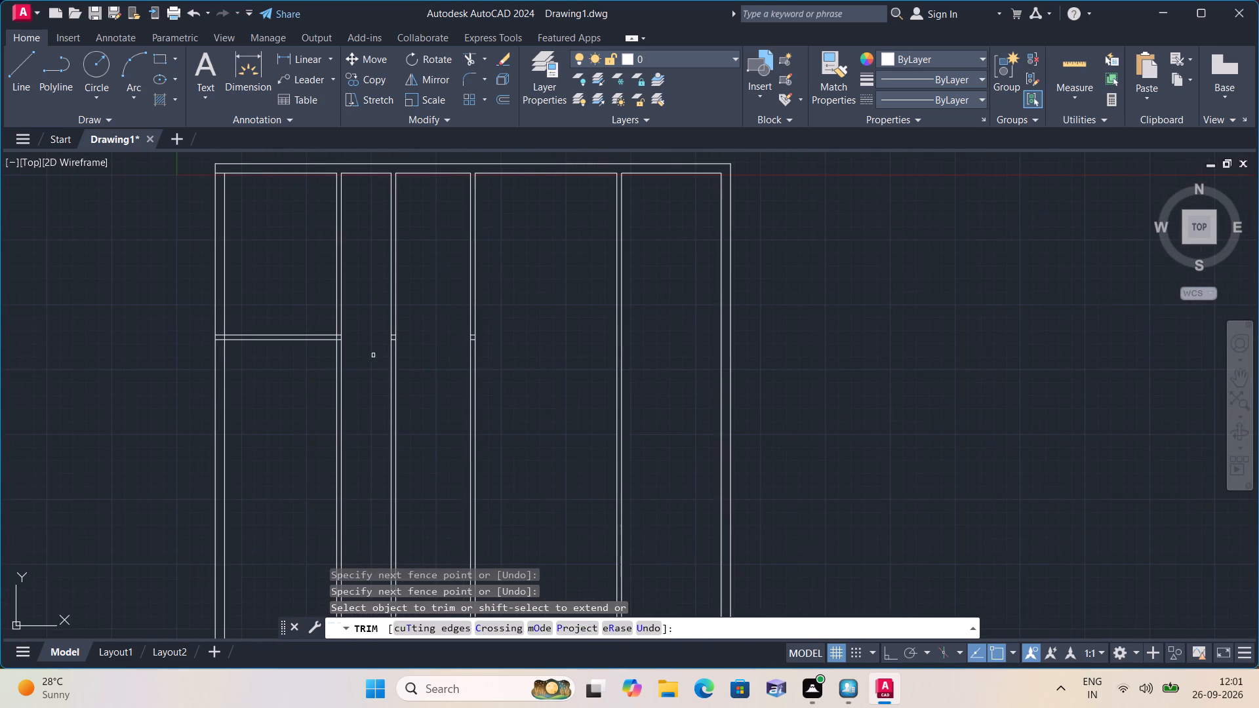
scroll(358, 351, up, 3)
scroll(448, 332, up, 2)
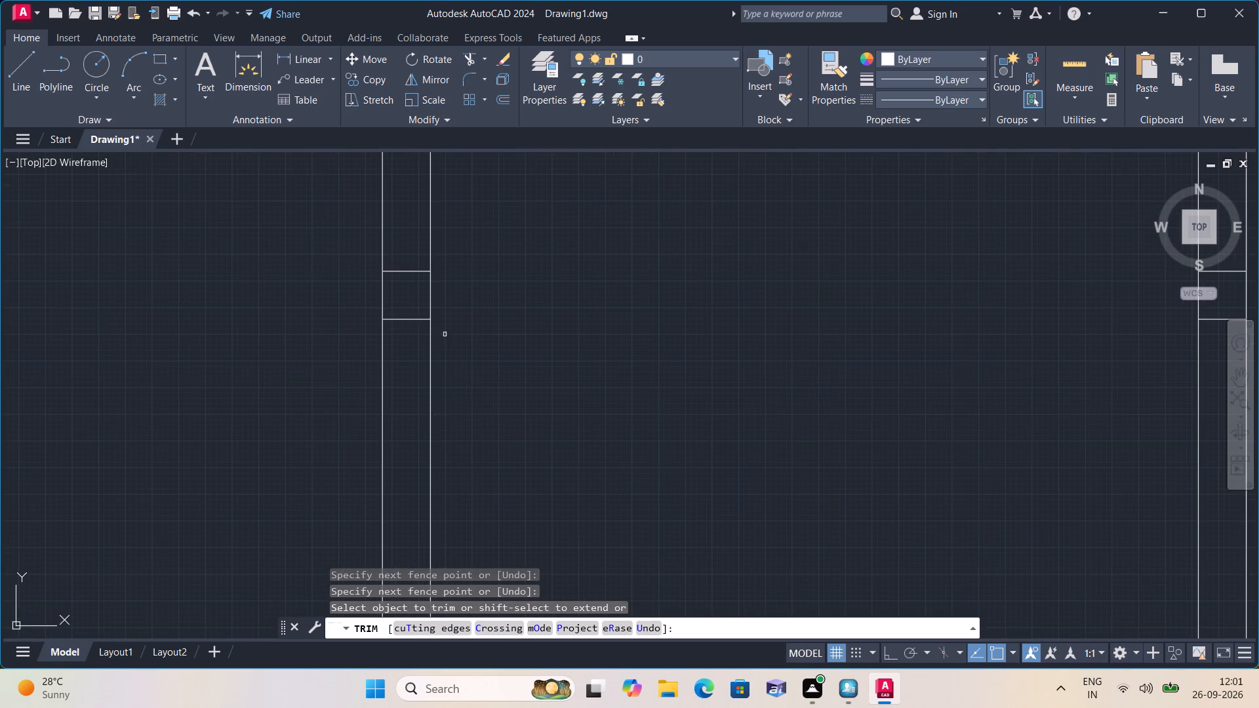
click(410, 331)
click(408, 265)
scroll(408, 265, down, 2)
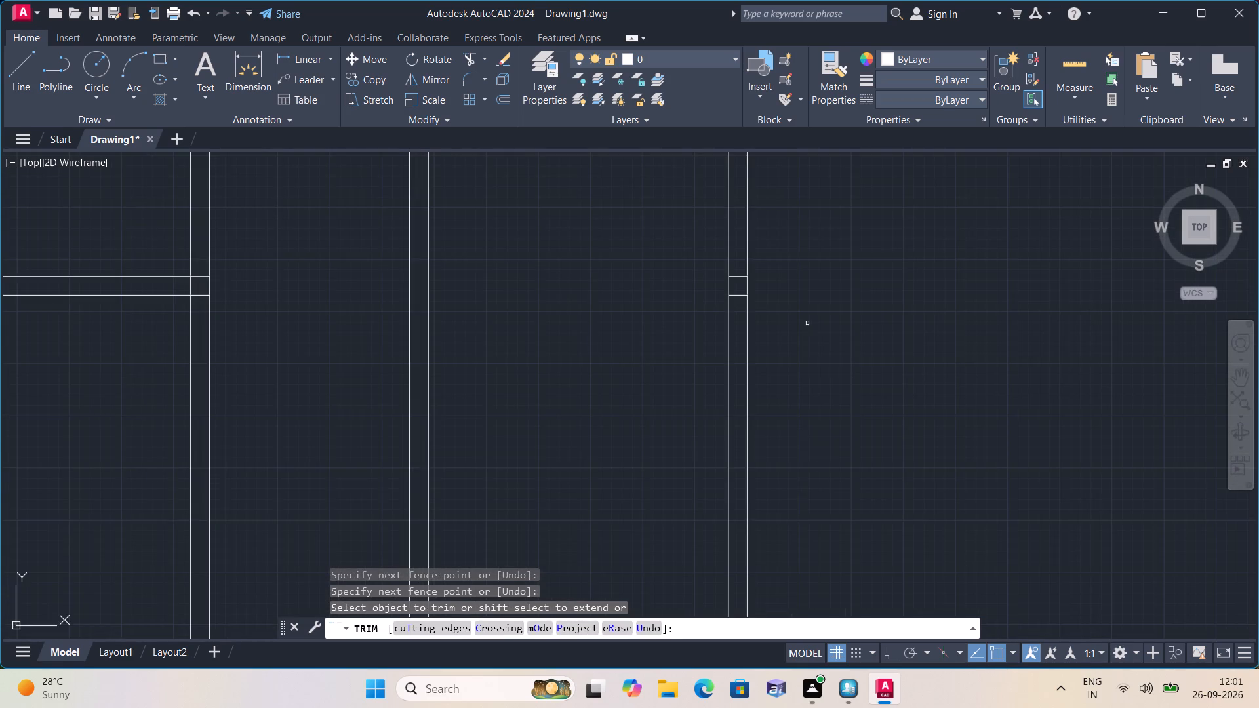
scroll(733, 309, up, 3)
click(749, 294)
click(753, 170)
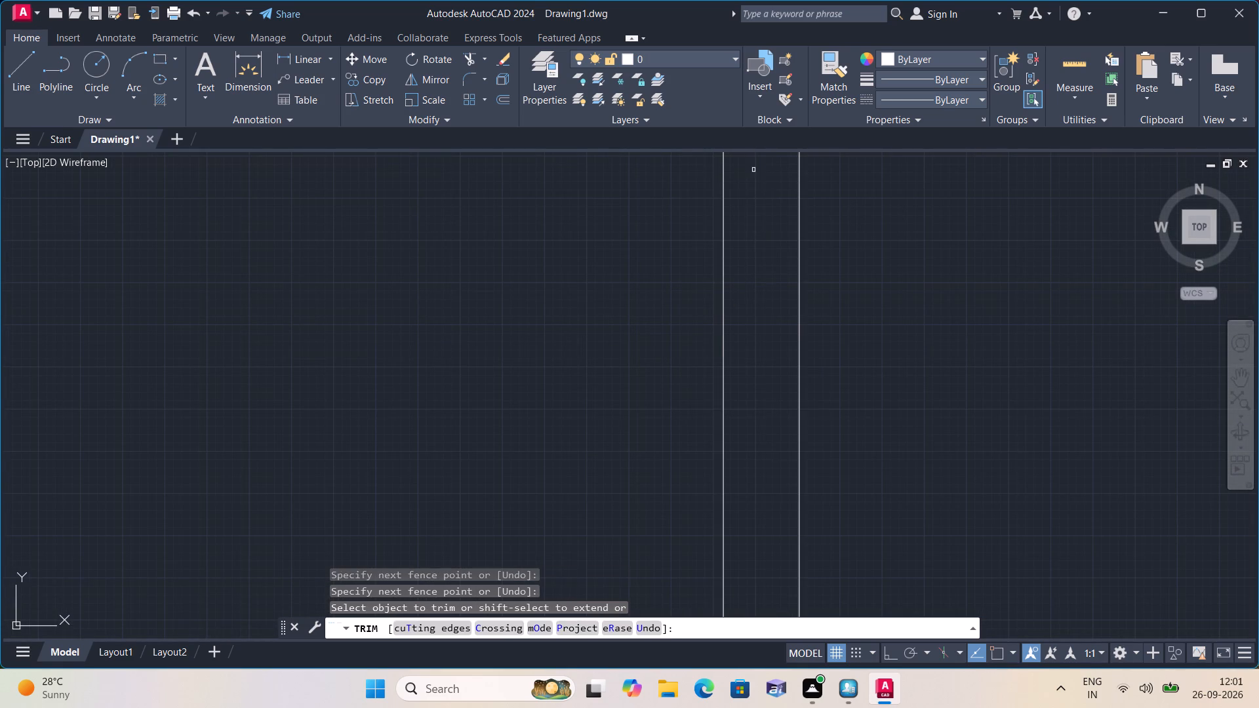
scroll(753, 170, down, 5)
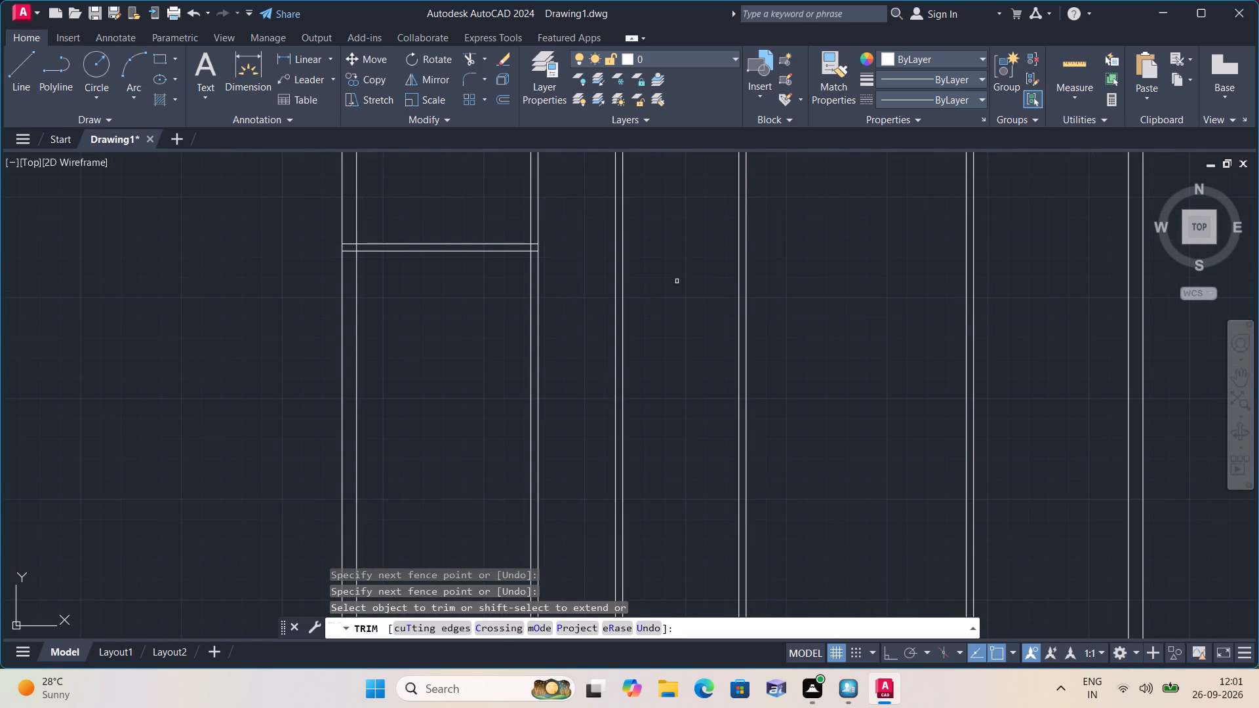
scroll(676, 282, down, 1)
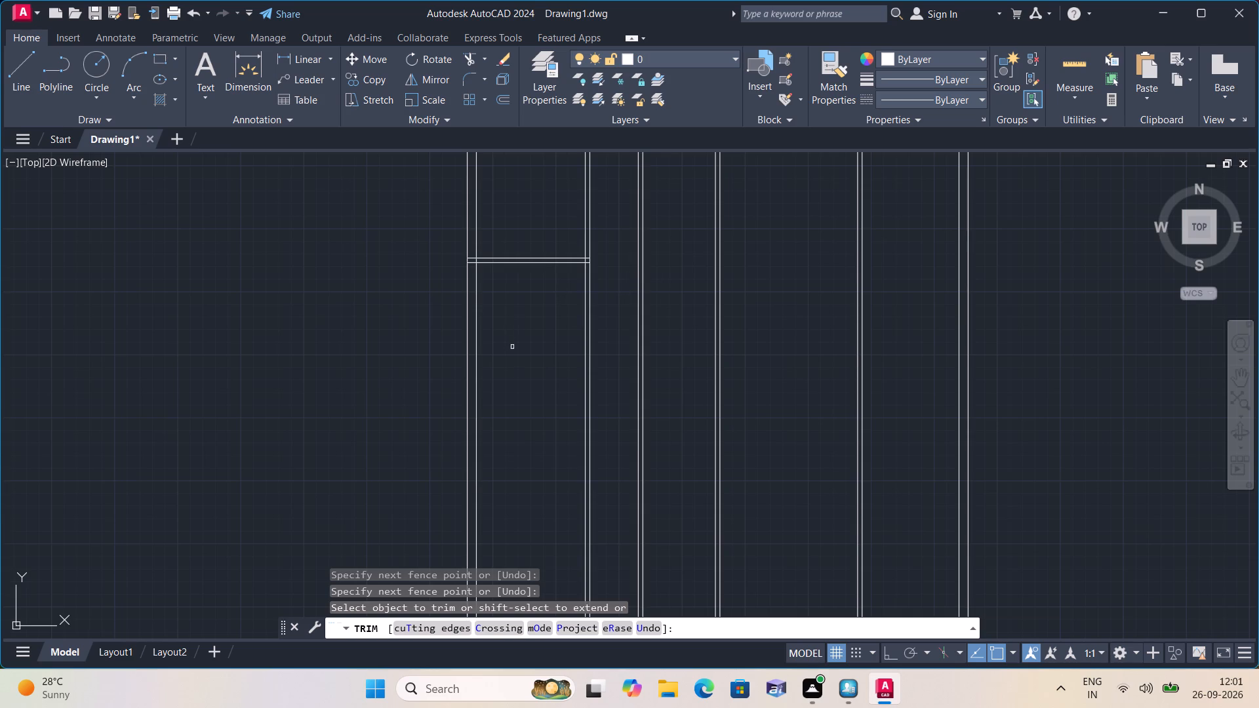
middle_drag(516, 403, 500, 538)
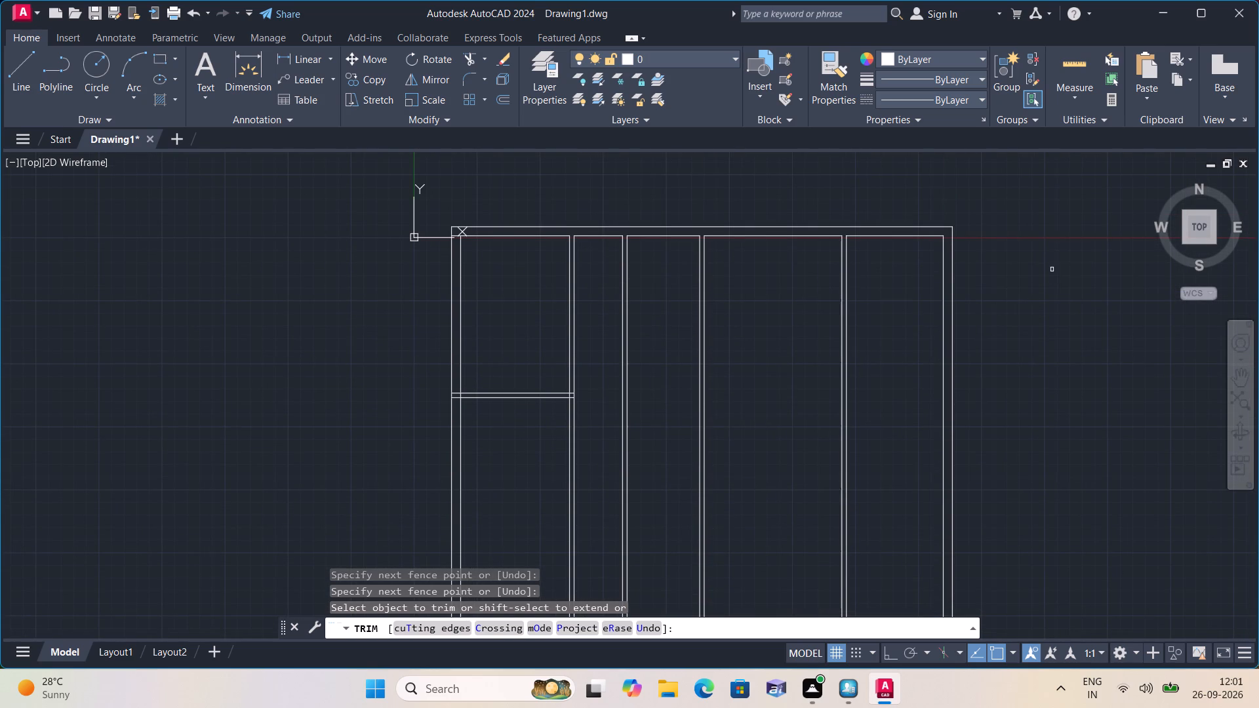
key(space)
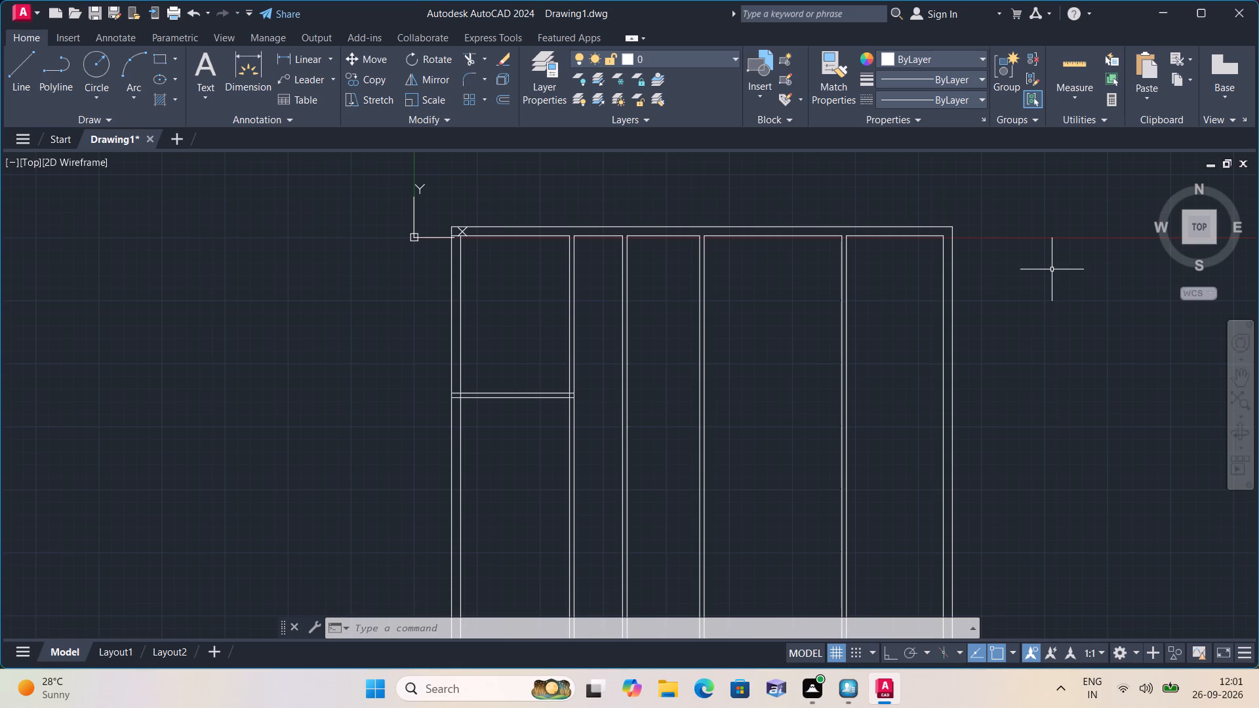
Offset the top wall's inner line 8' downward in the second and third bays.
text(off)
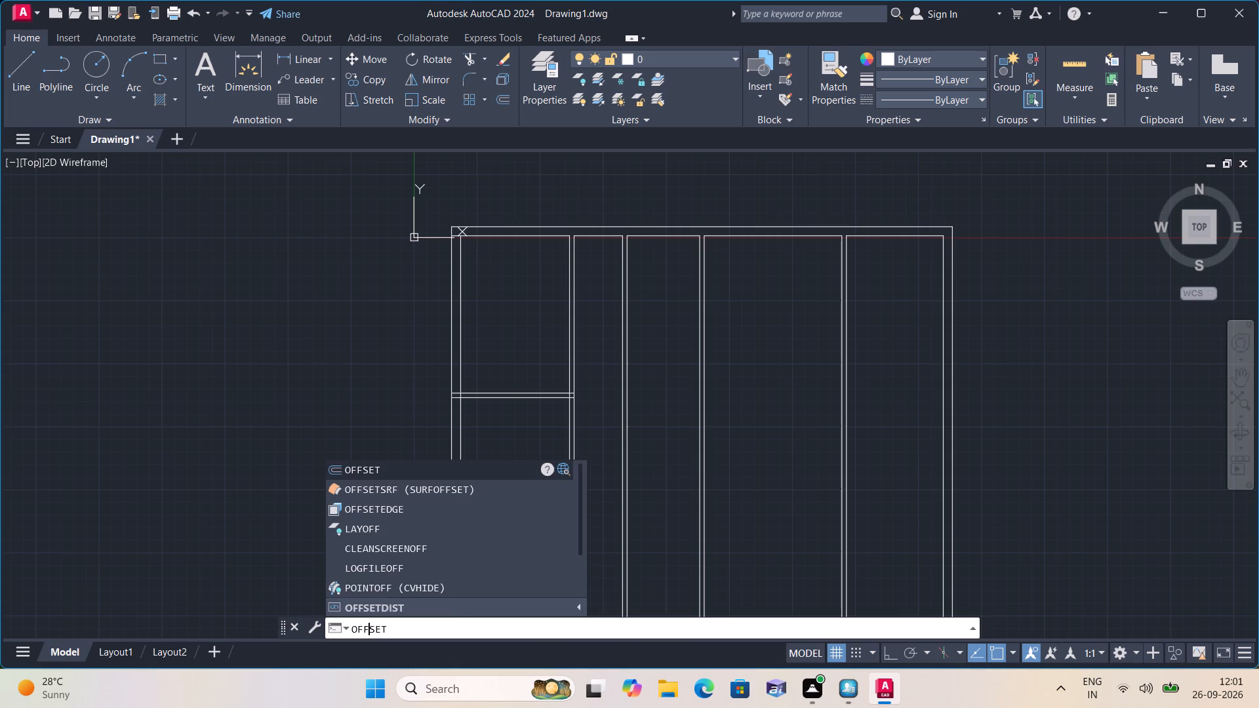
key(space)
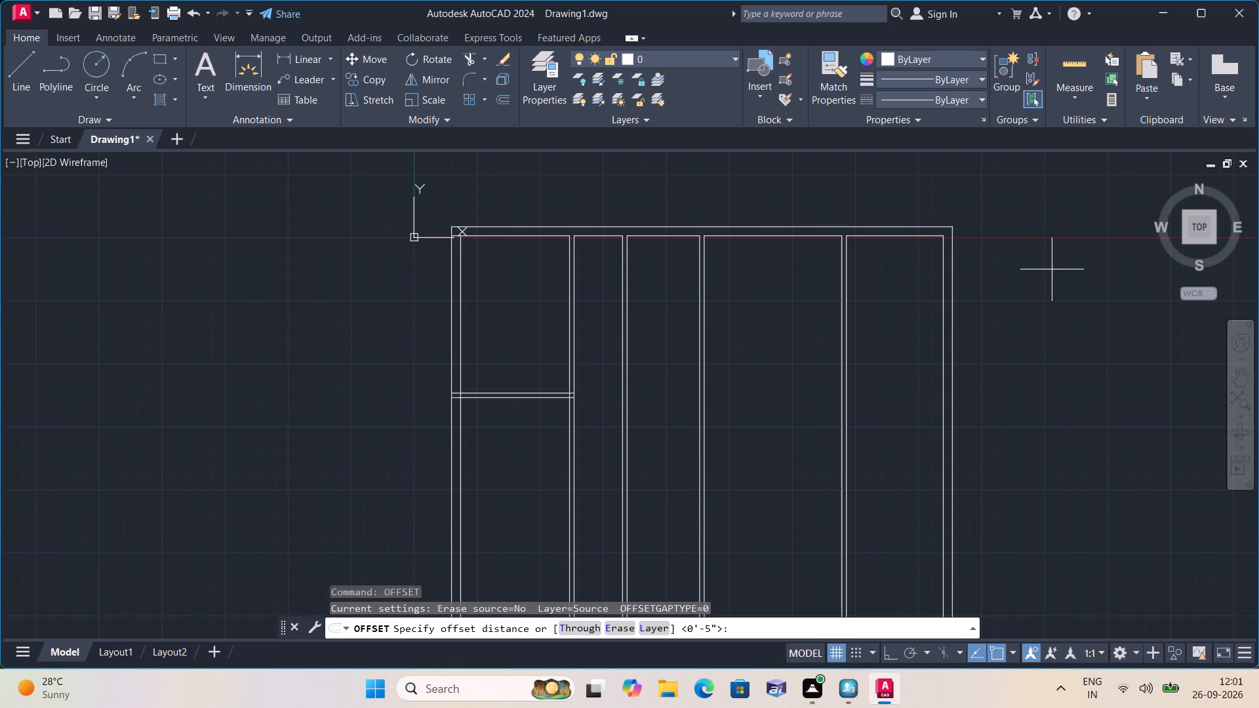
text(8')
key(space)
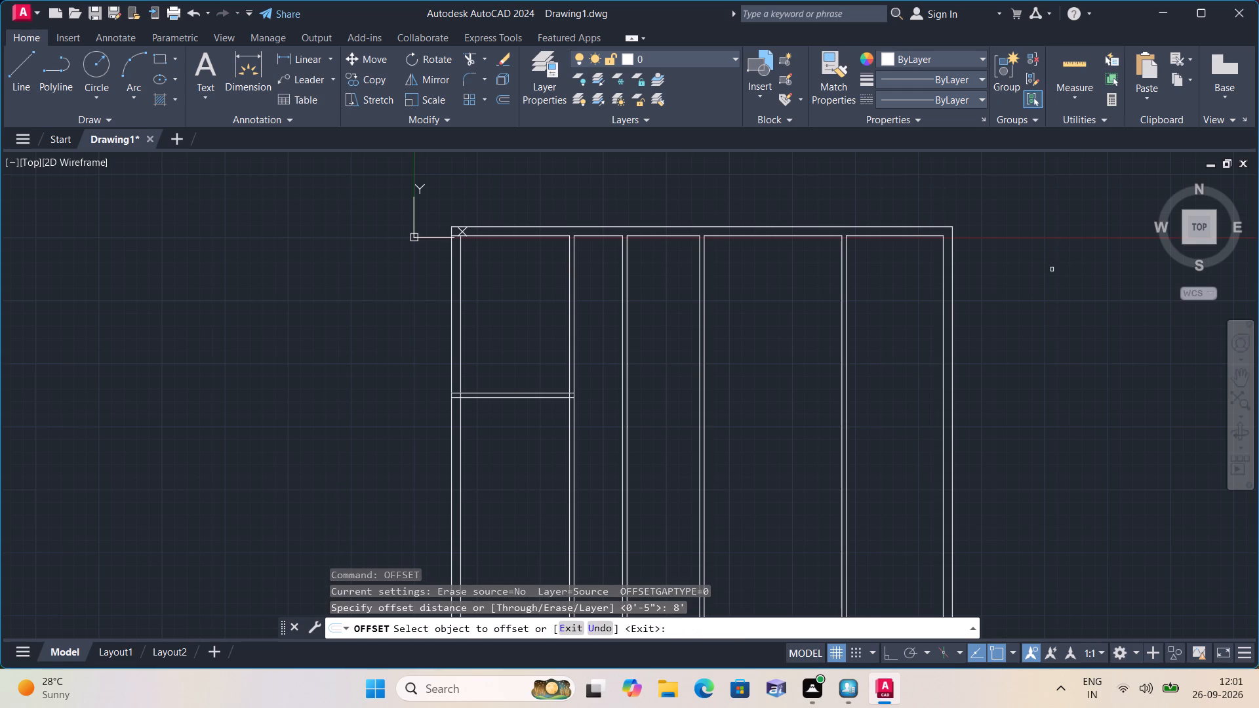
scroll(614, 250, up, 1)
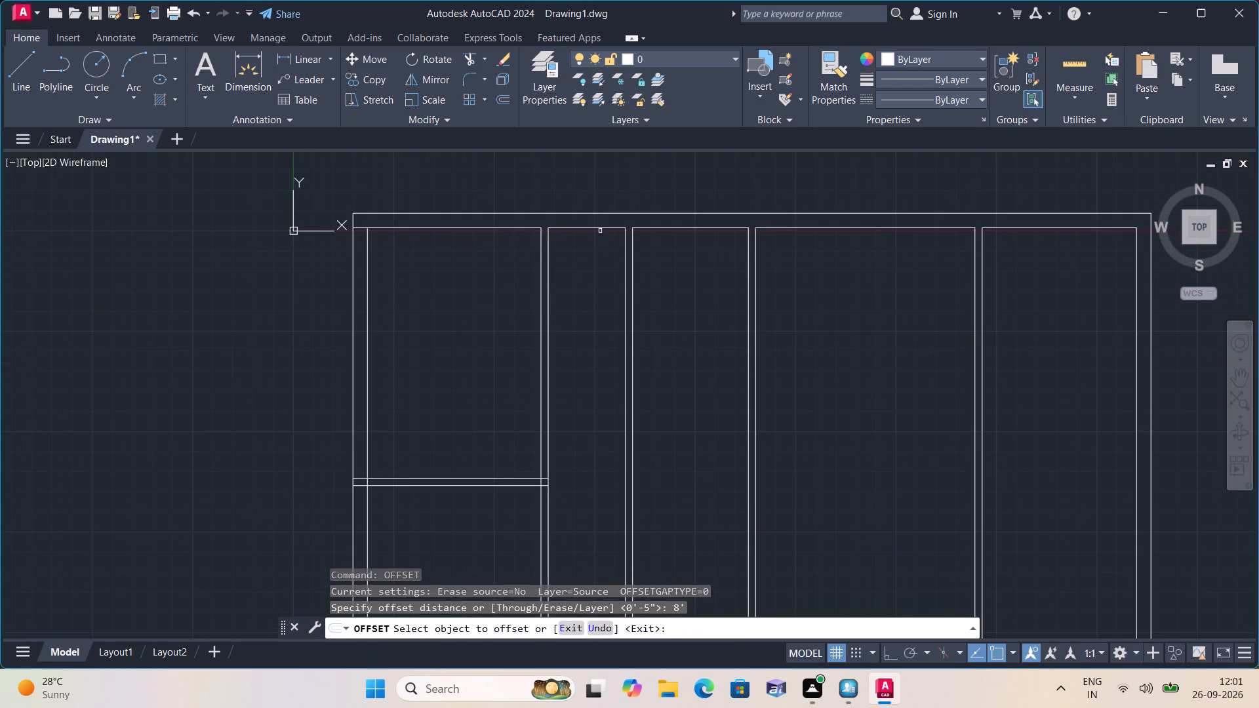
click(595, 228)
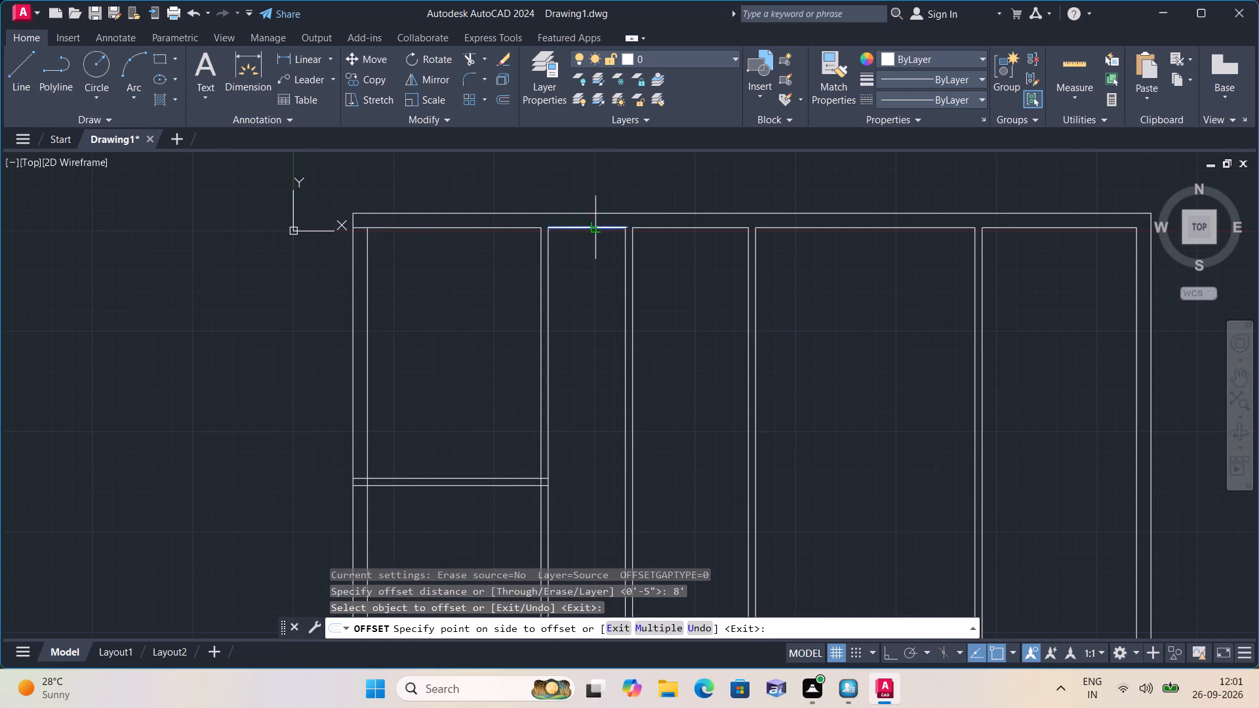
click(591, 290)
click(657, 227)
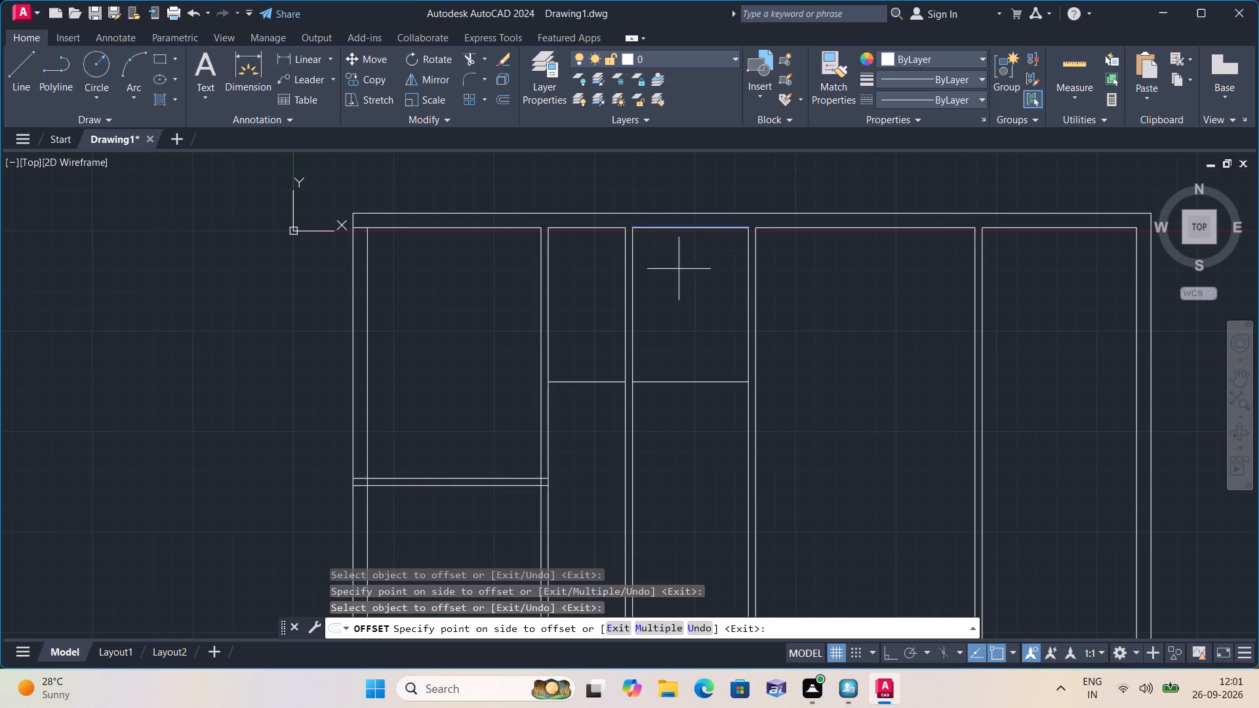
click(683, 316)
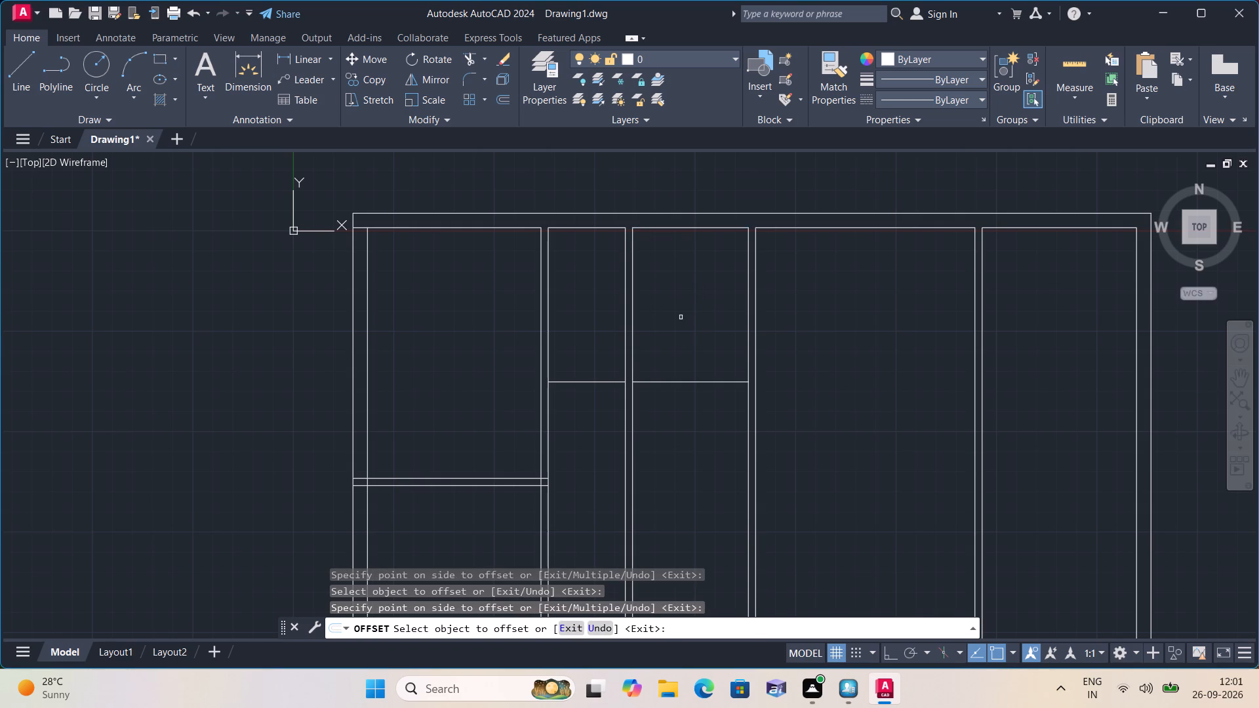
key(space)
Offset the new horizontal lines in the second and third bays 4.5" downward to form partition walls.
key(space)
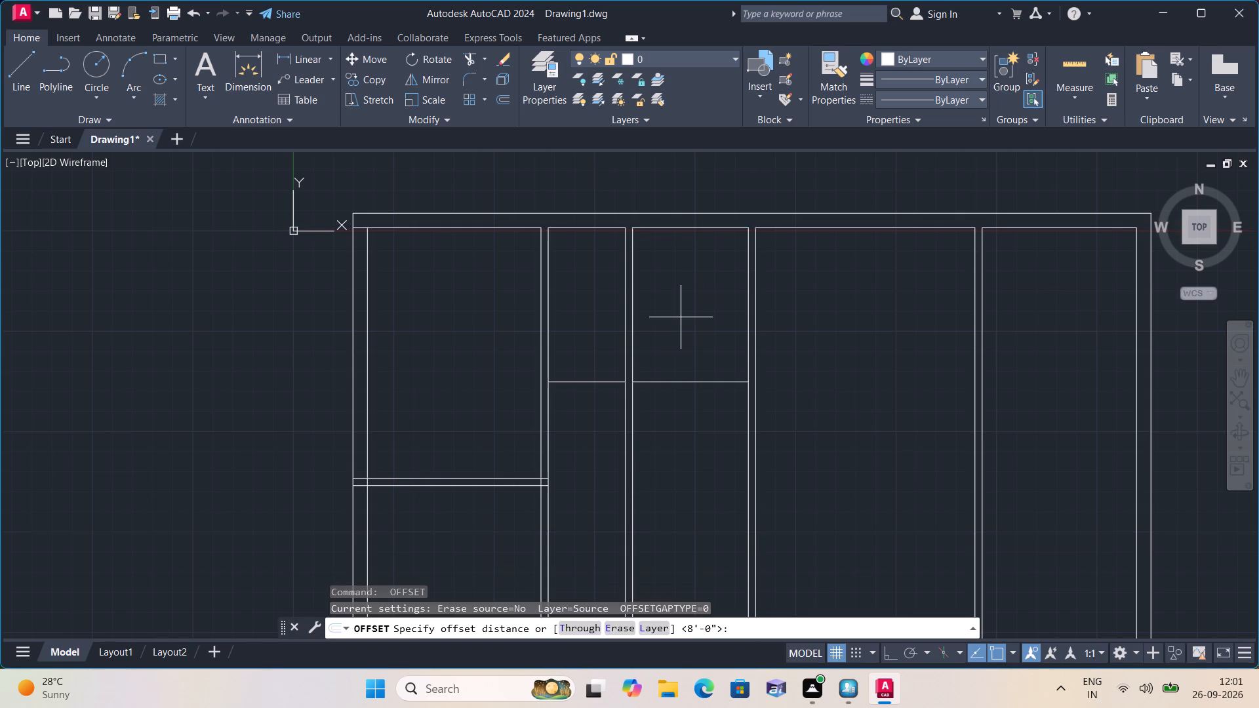
text(4.5)
text(")
key(space)
scroll(681, 317, up, 1)
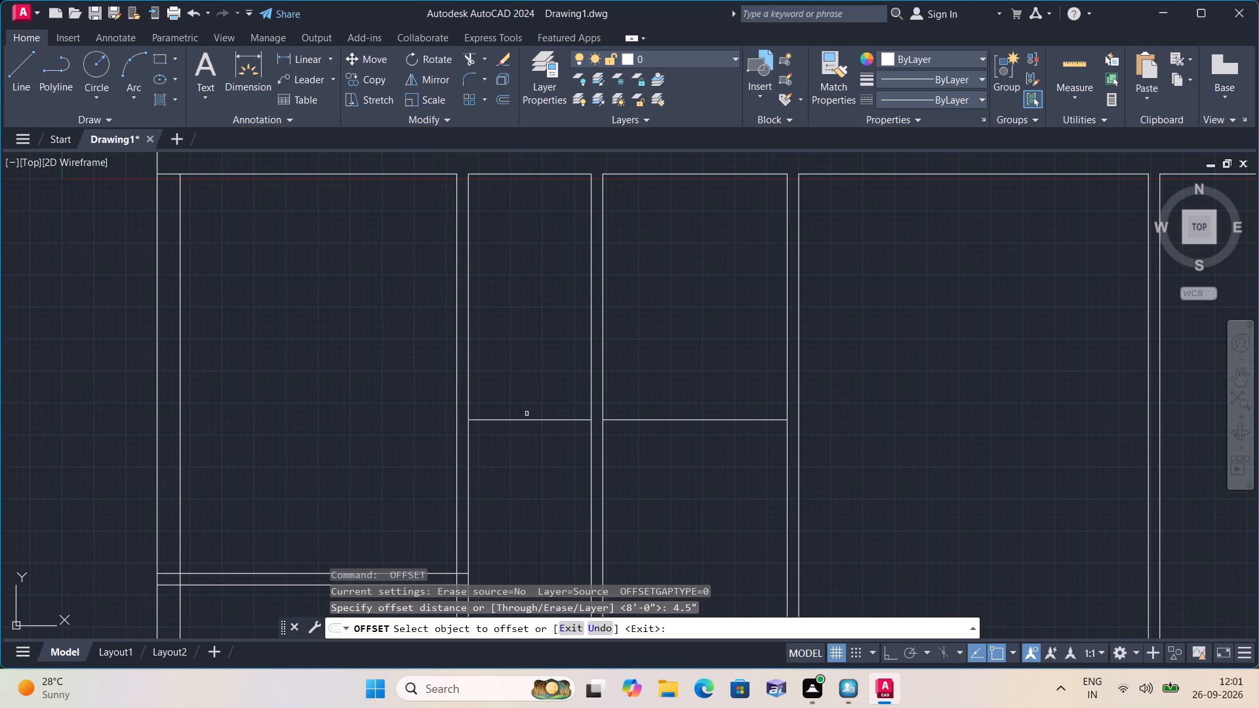
click(529, 420)
click(533, 463)
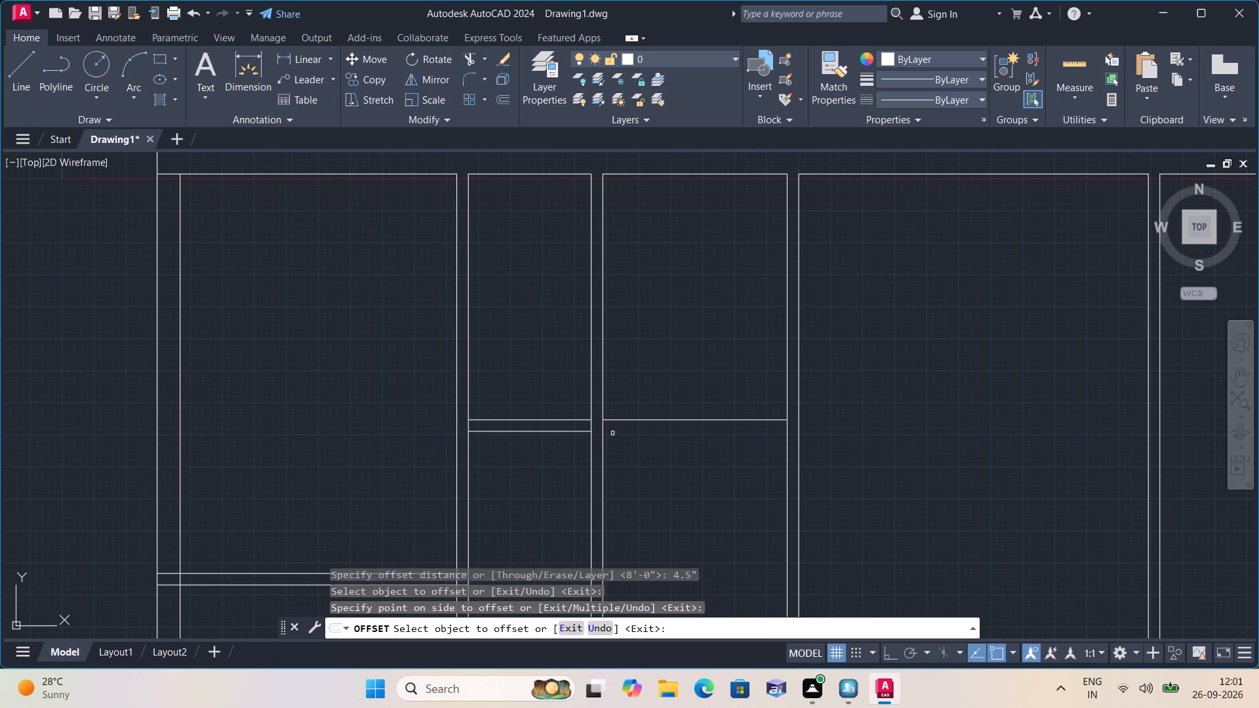
click(618, 422)
click(620, 451)
scroll(645, 468, down, 1)
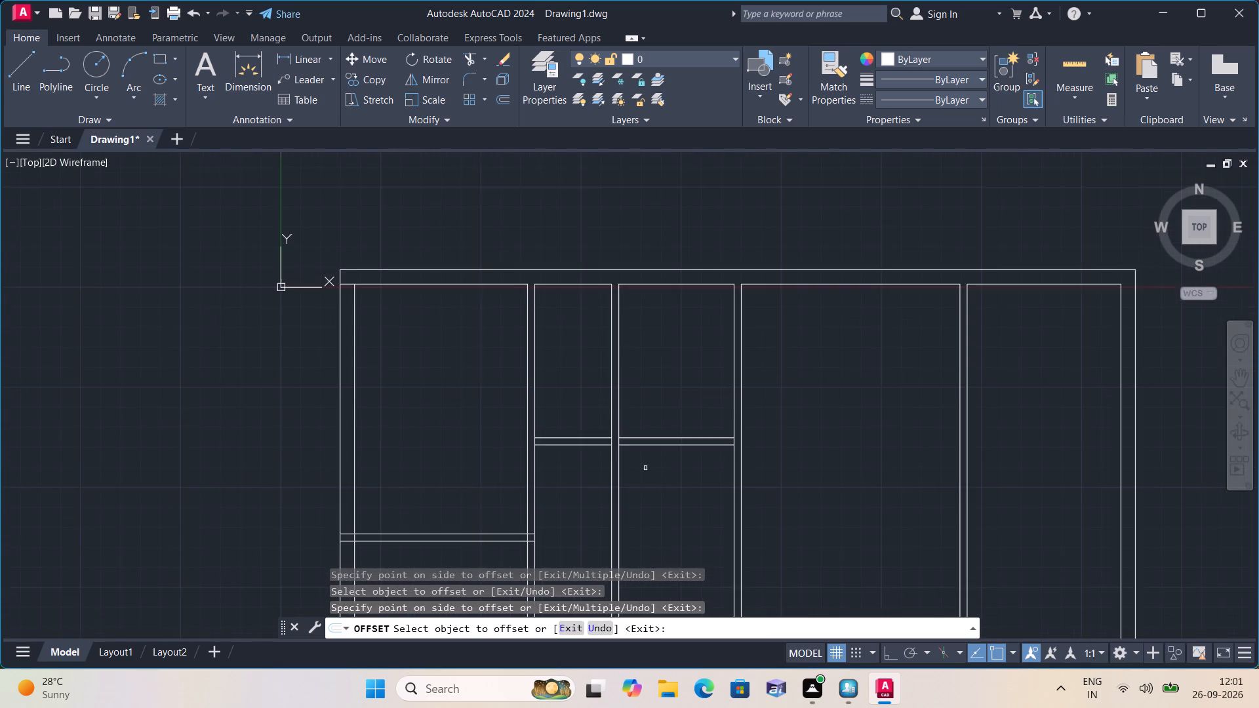
middle_drag(635, 462, 553, 391)
scroll(620, 452, down, 1)
scroll(550, 390, down, 1)
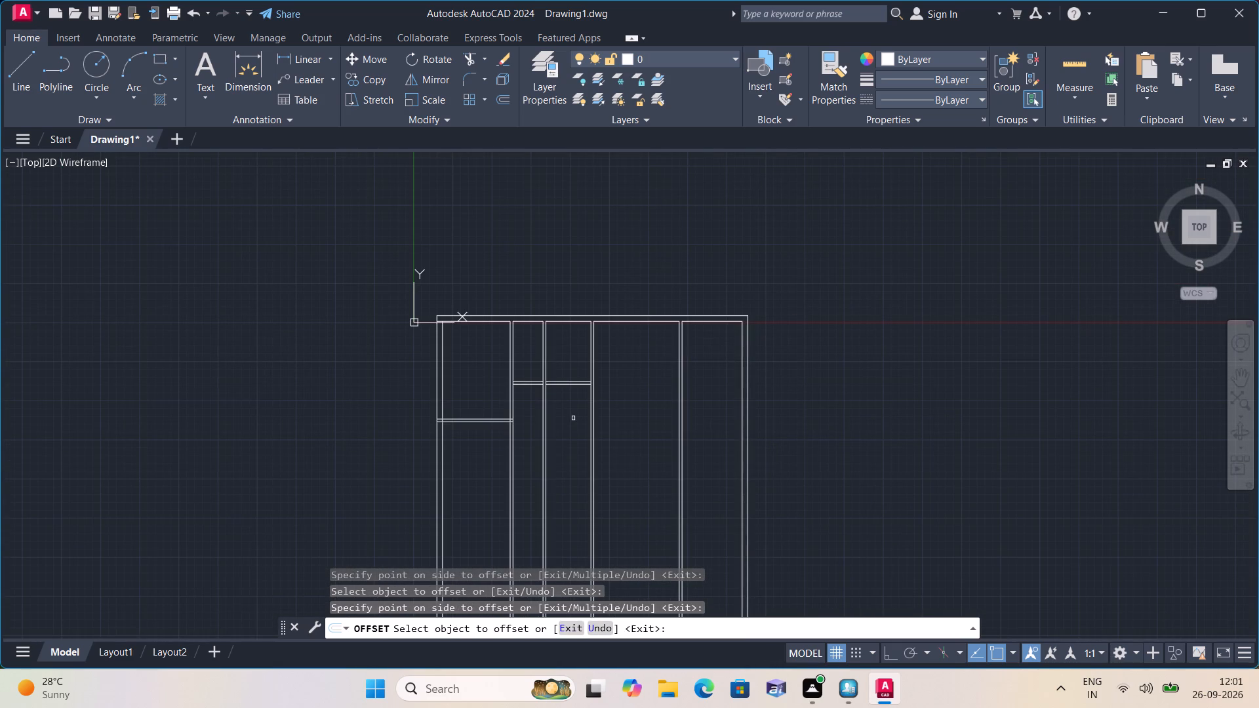
key(space)
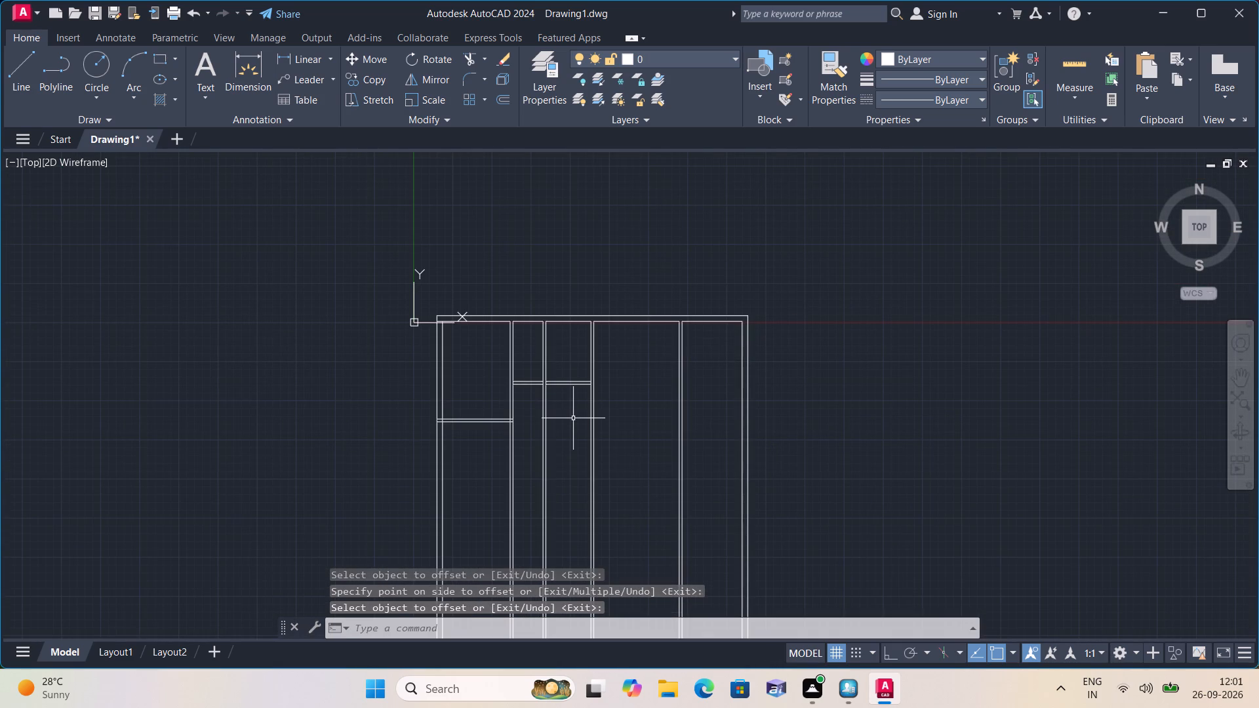
Offset the top wall's inner line 10'9" downward in the fourth and fifth bays.
key(space)
text(10)
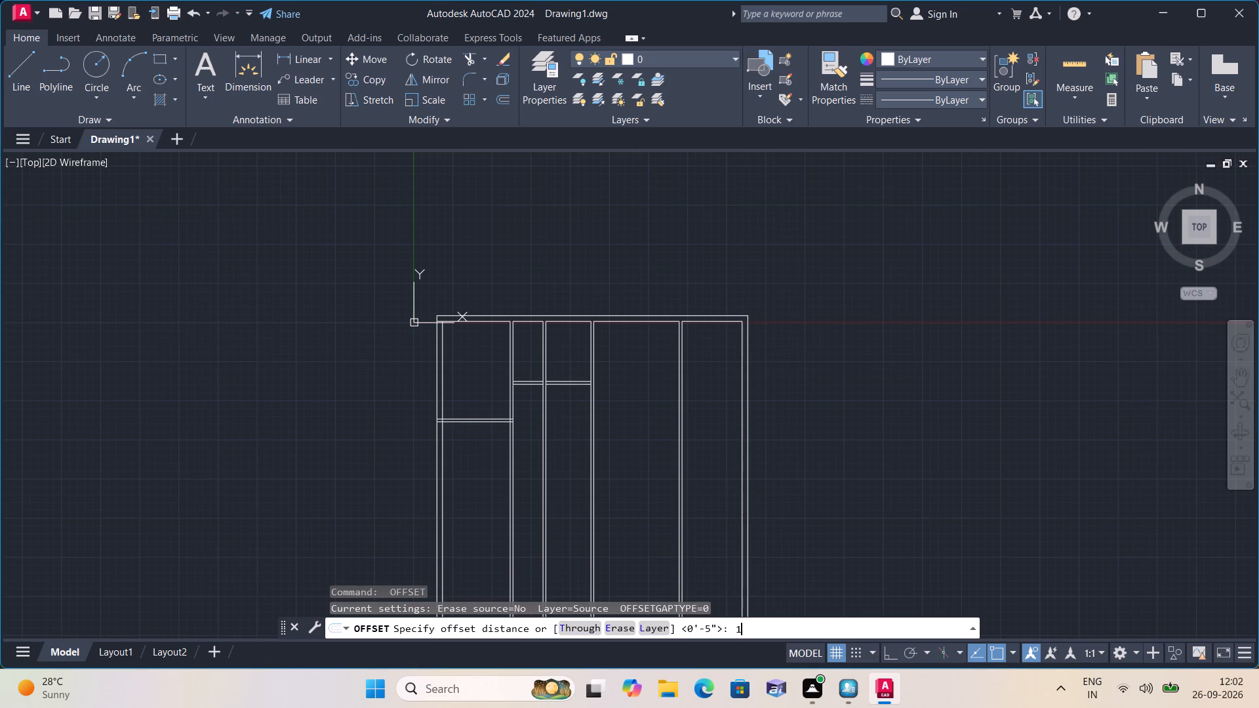
key(apostrophe)
key(9)
key(shift+quotedbl)
key(space)
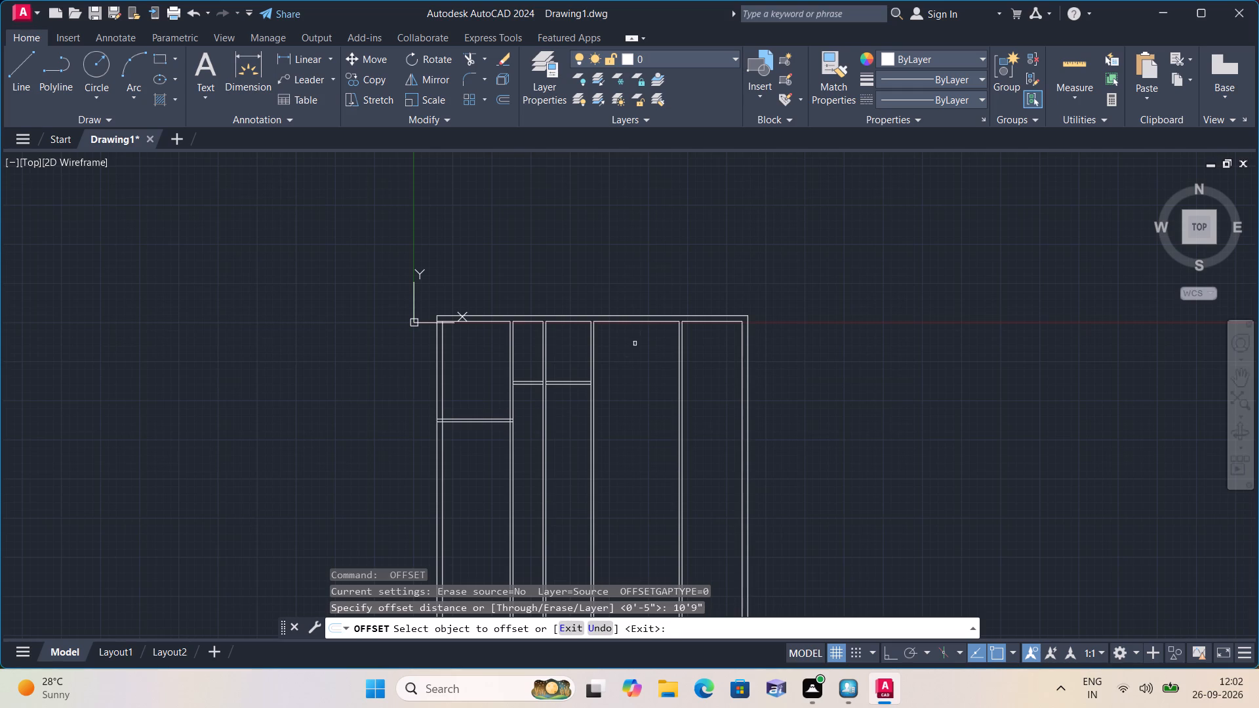
scroll(634, 334, up, 1)
click(643, 313)
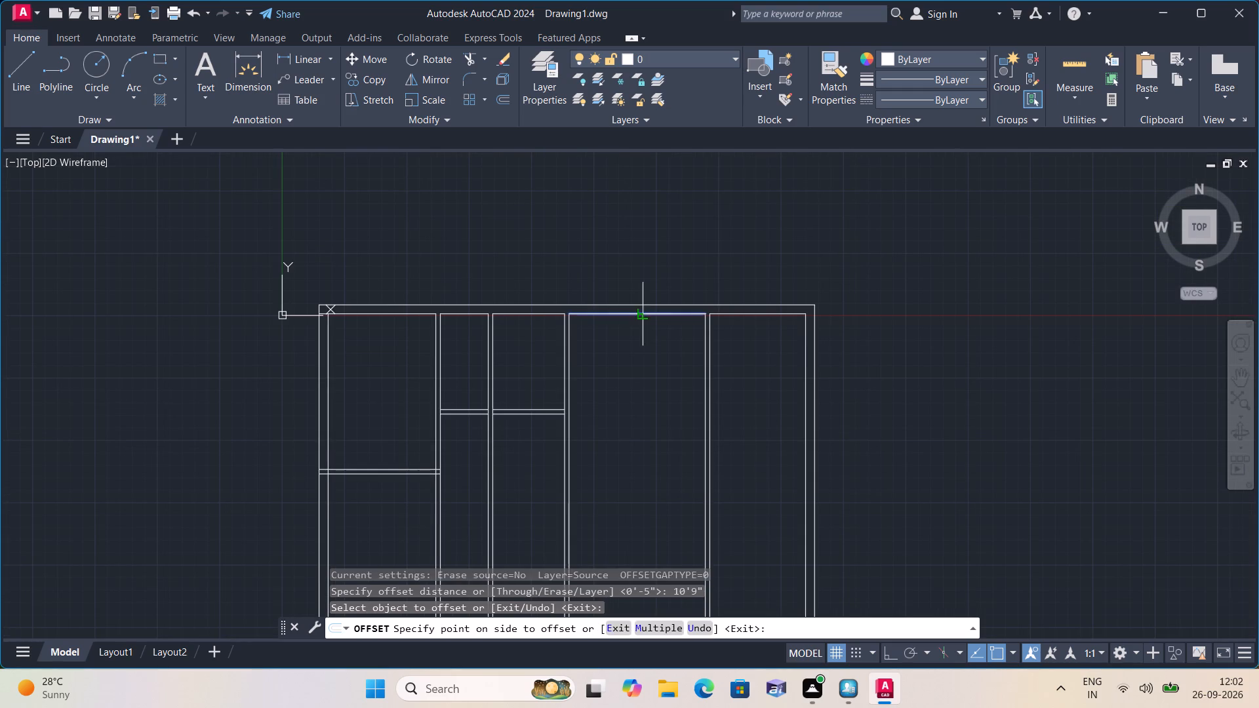
click(647, 368)
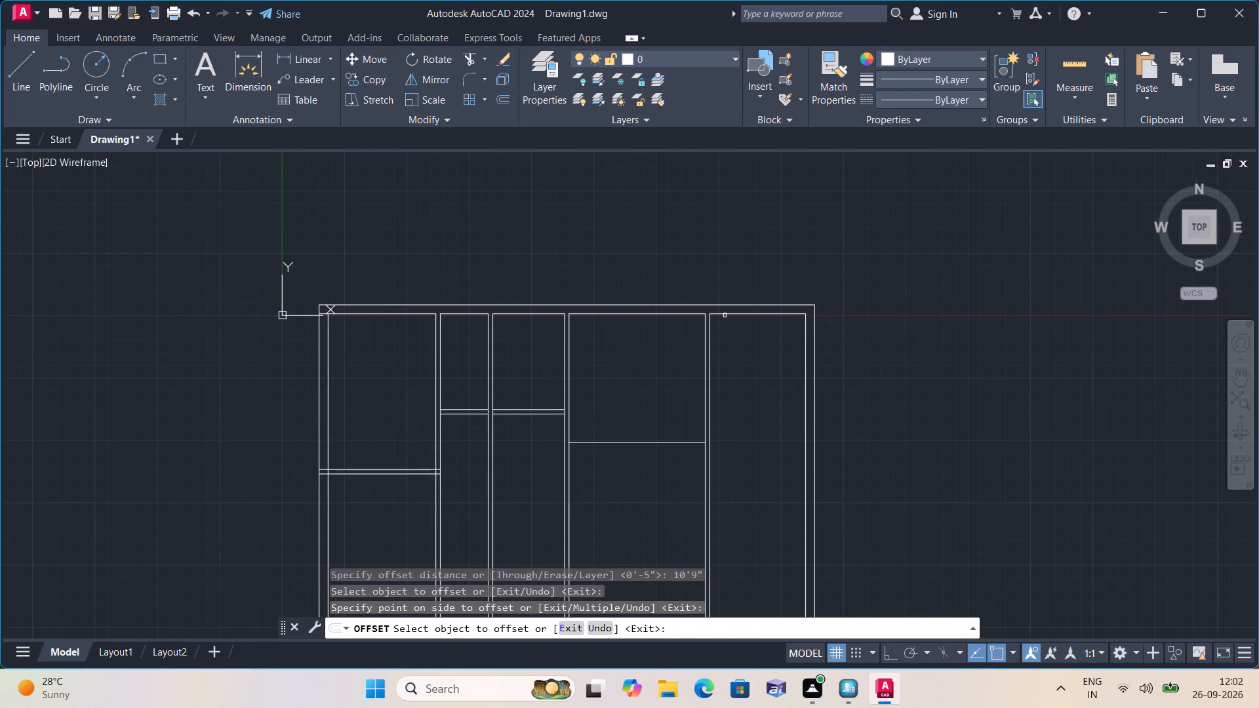
click(725, 315)
click(754, 397)
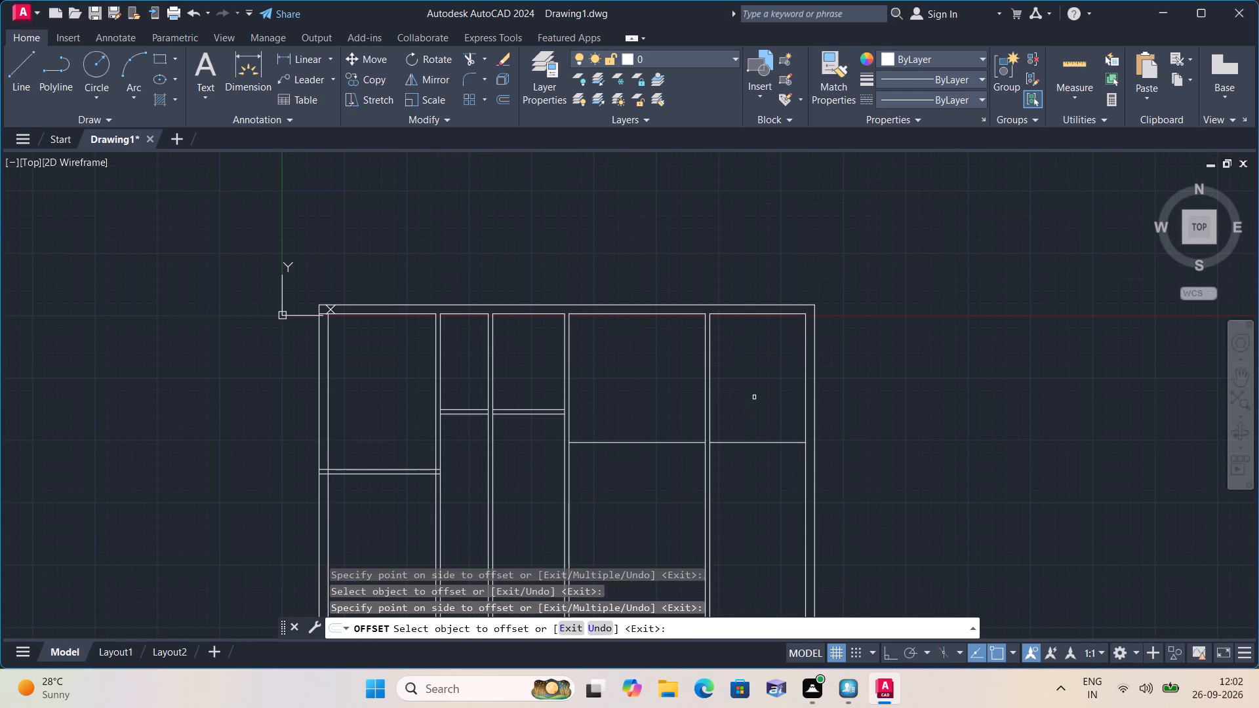
Offset the new horizontal lines in the fourth and fifth bays 4.5" downward to form partition walls.
scroll(754, 398, down, 1)
scroll(683, 394, up, 1)
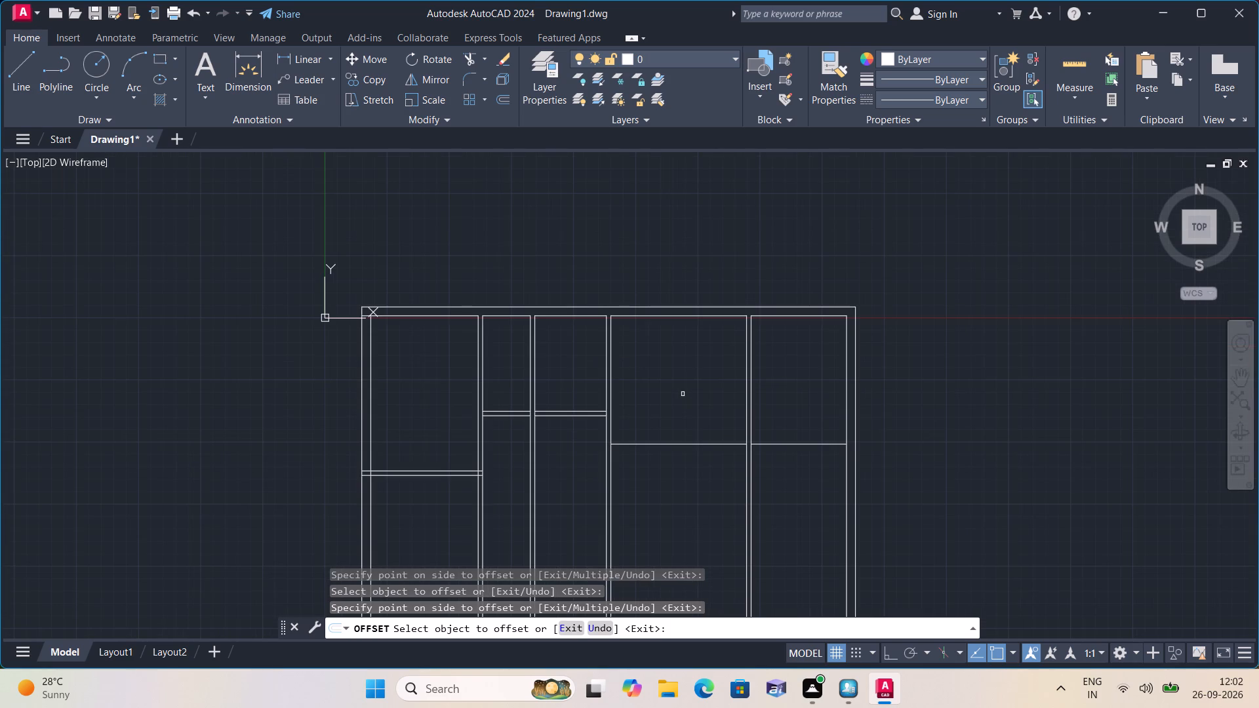
key(space)
key(space)
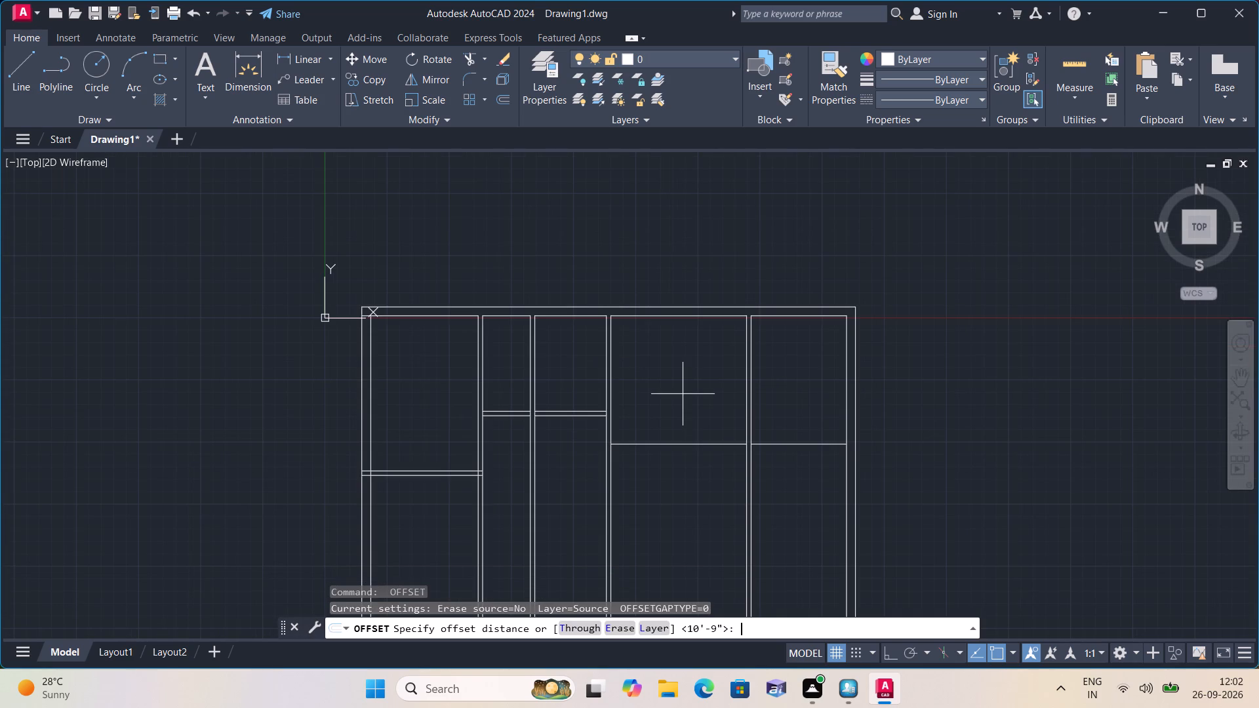
text(4.5")
key(space)
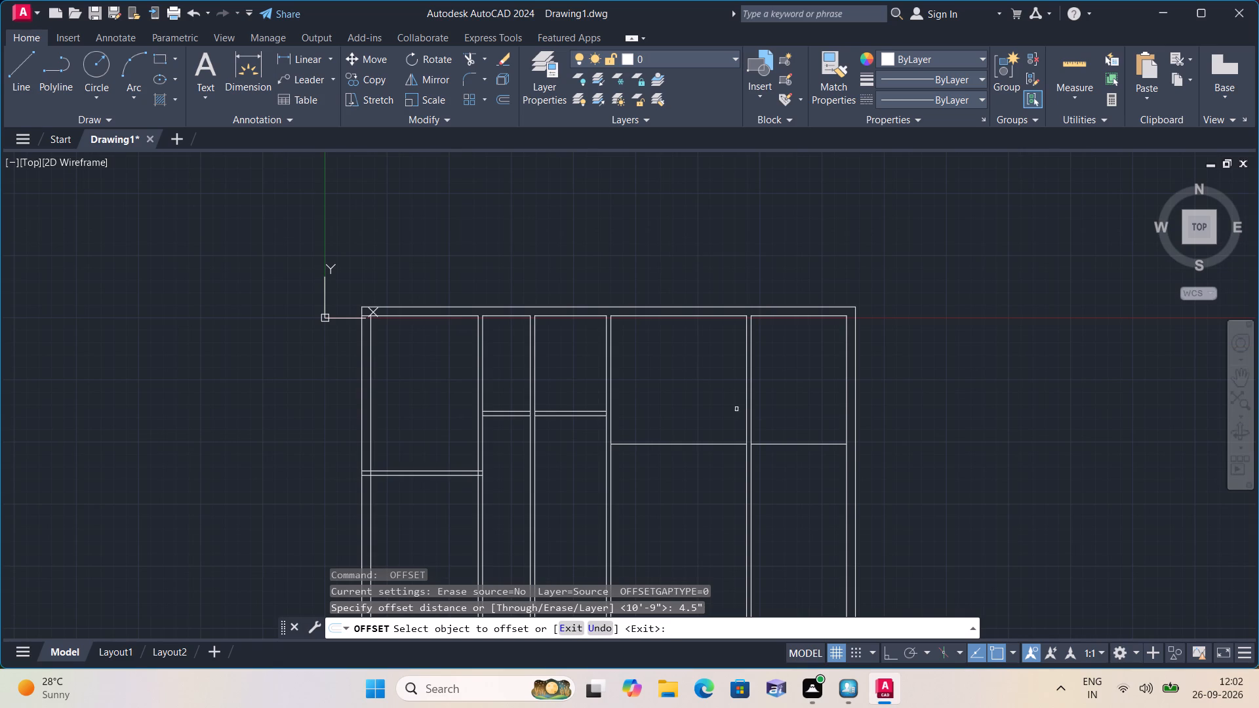
click(769, 446)
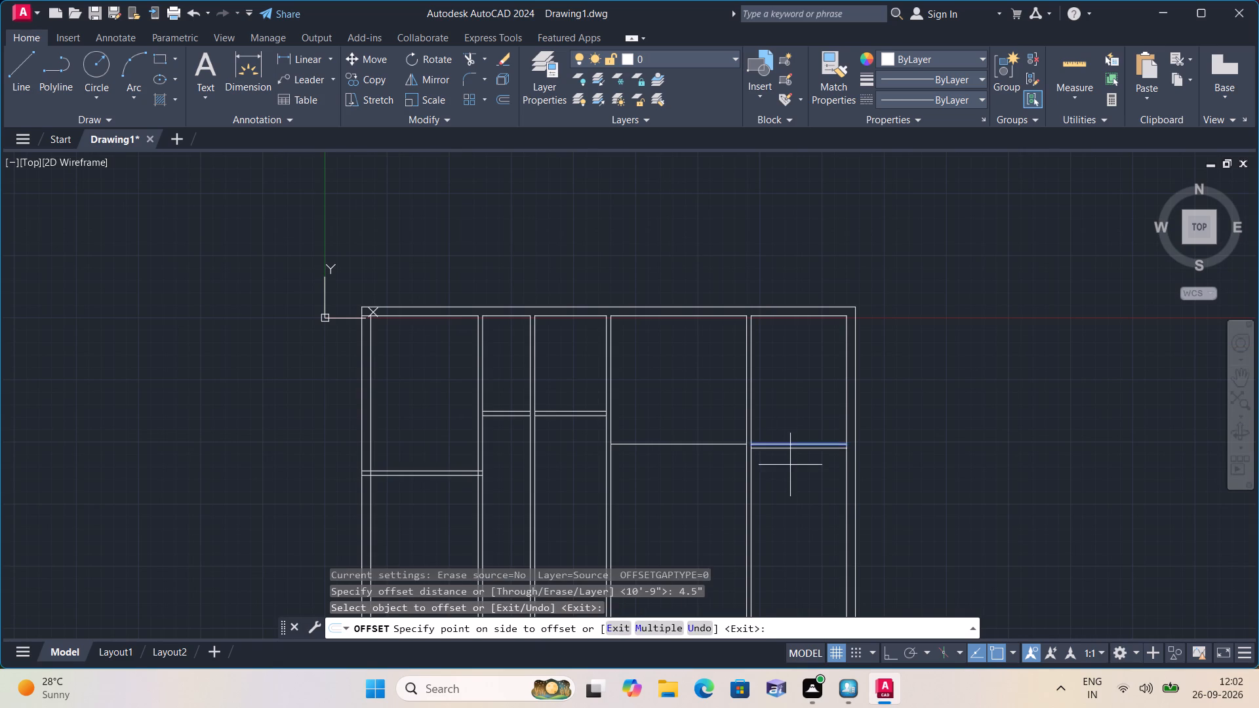
click(789, 466)
click(684, 447)
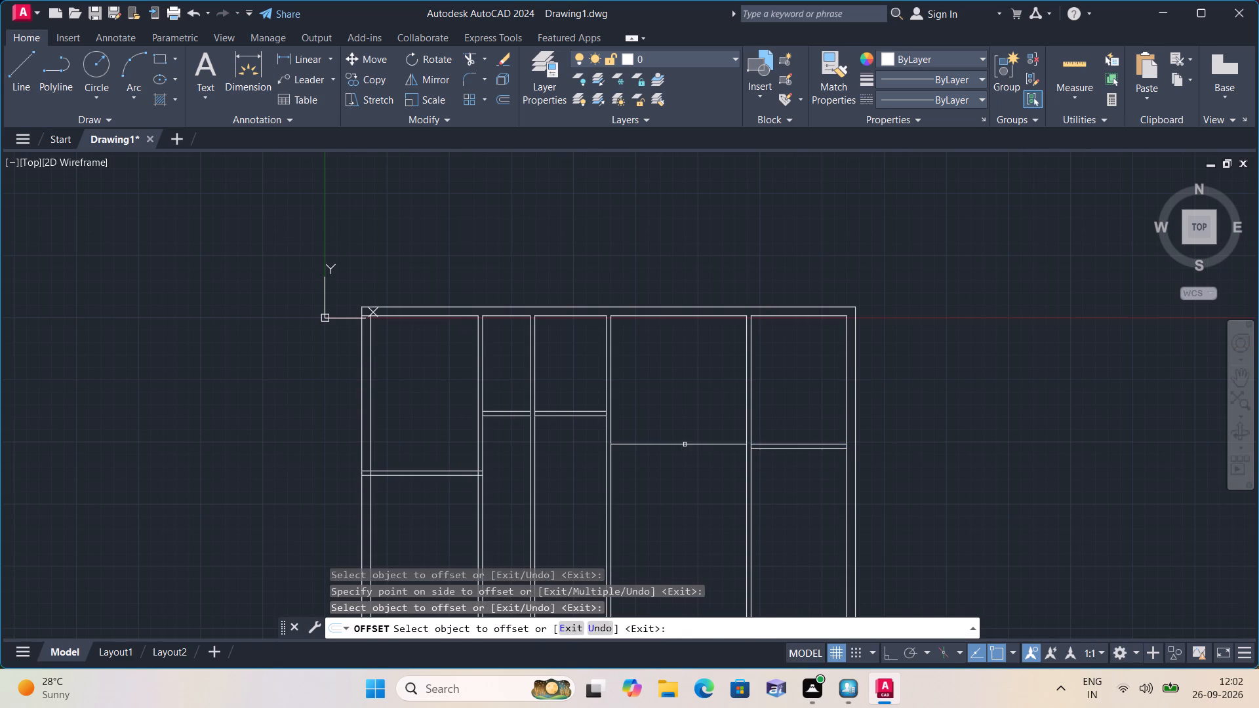
click(685, 444)
click(683, 478)
scroll(681, 488, down, 1)
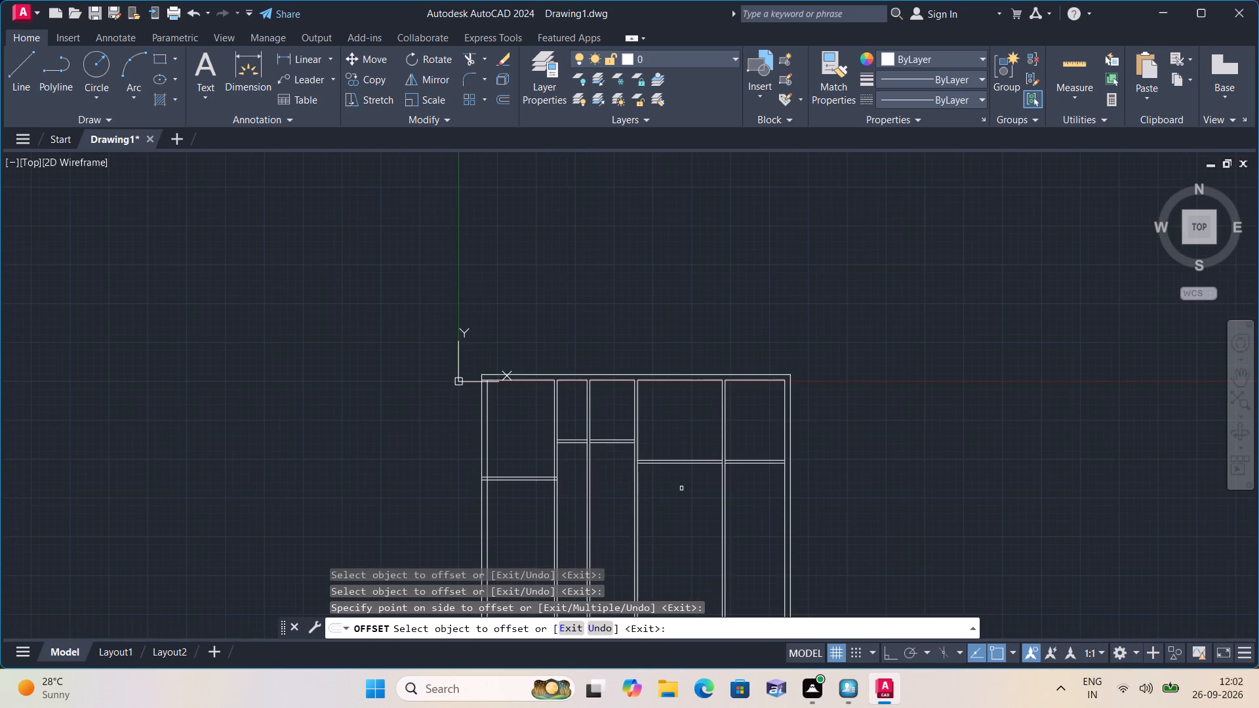
middle_drag(675, 484, 683, 349)
scroll(669, 476, down, 1)
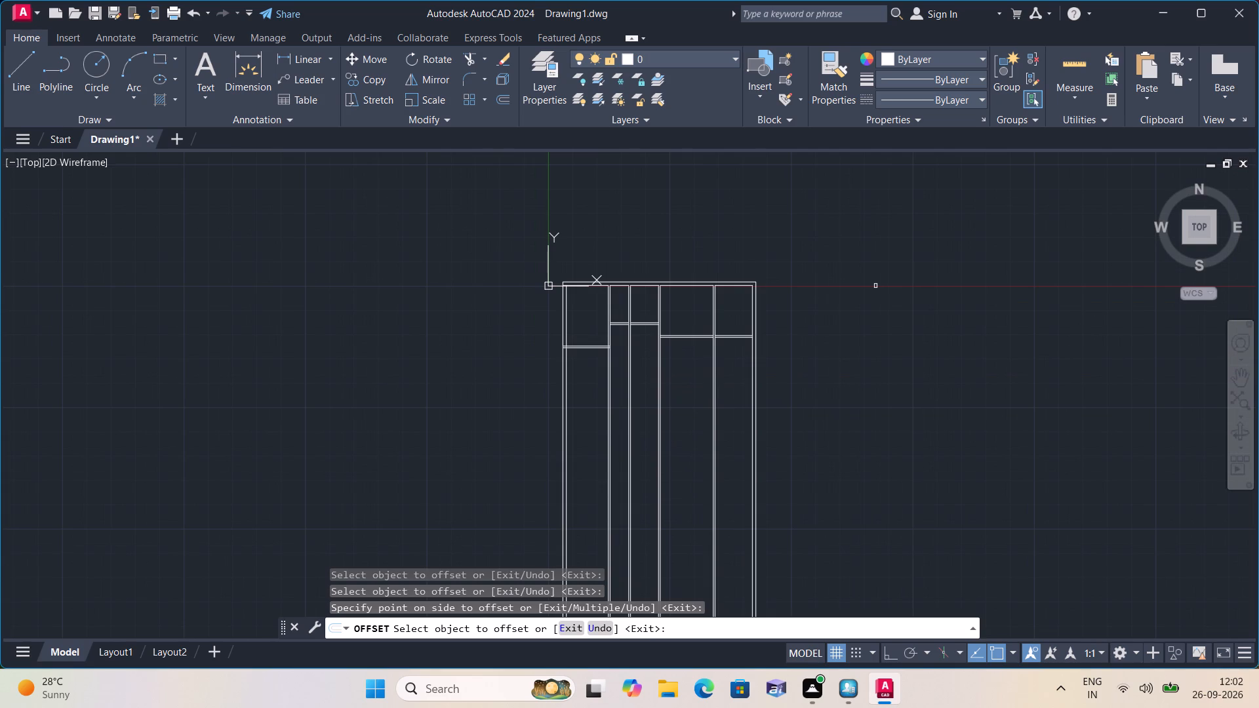
key(space)
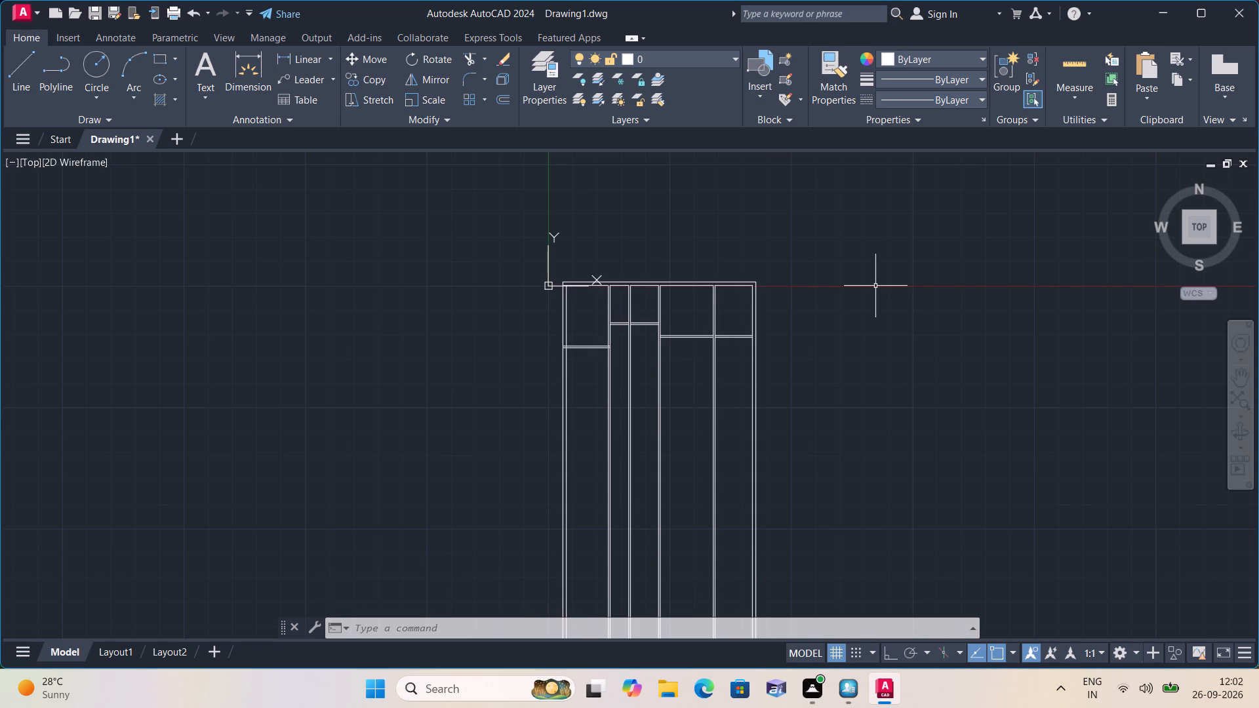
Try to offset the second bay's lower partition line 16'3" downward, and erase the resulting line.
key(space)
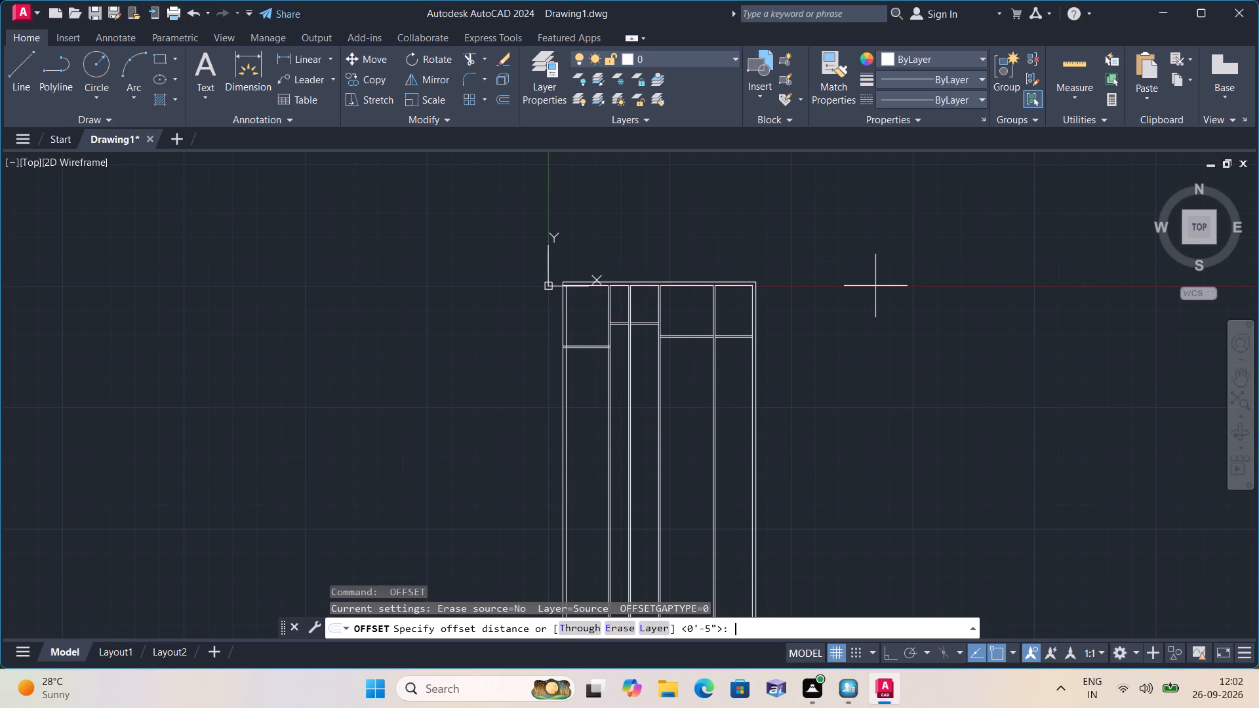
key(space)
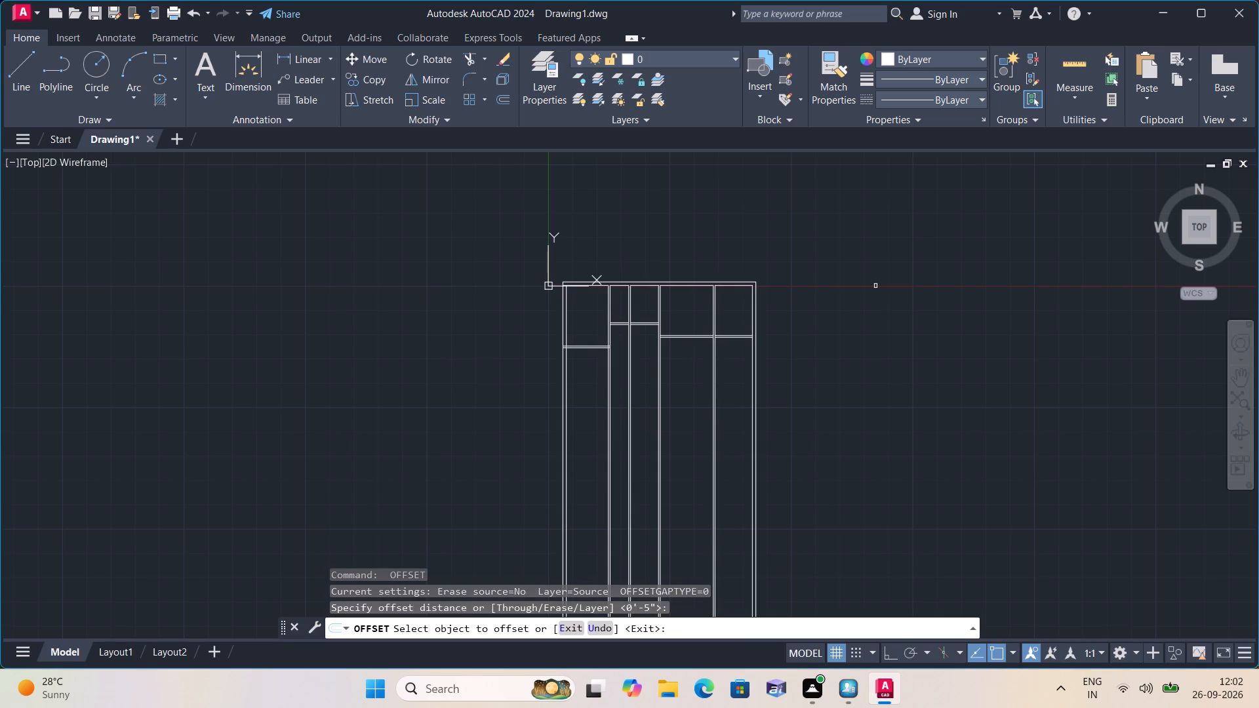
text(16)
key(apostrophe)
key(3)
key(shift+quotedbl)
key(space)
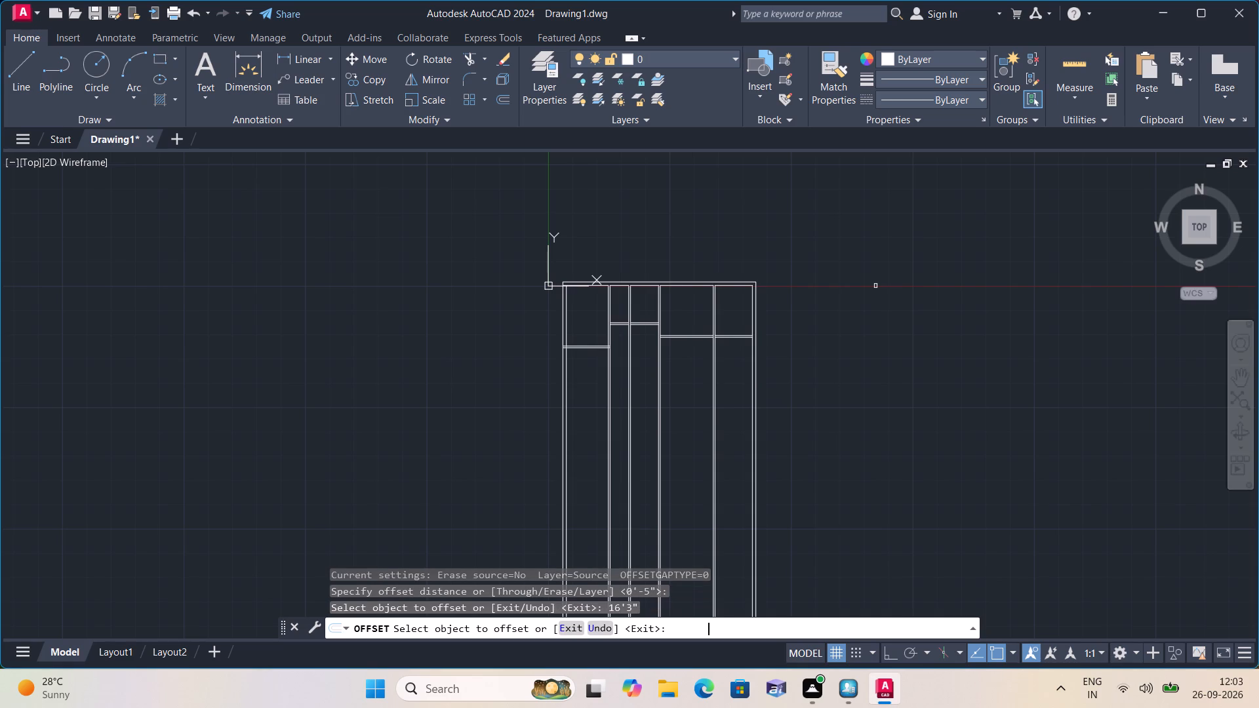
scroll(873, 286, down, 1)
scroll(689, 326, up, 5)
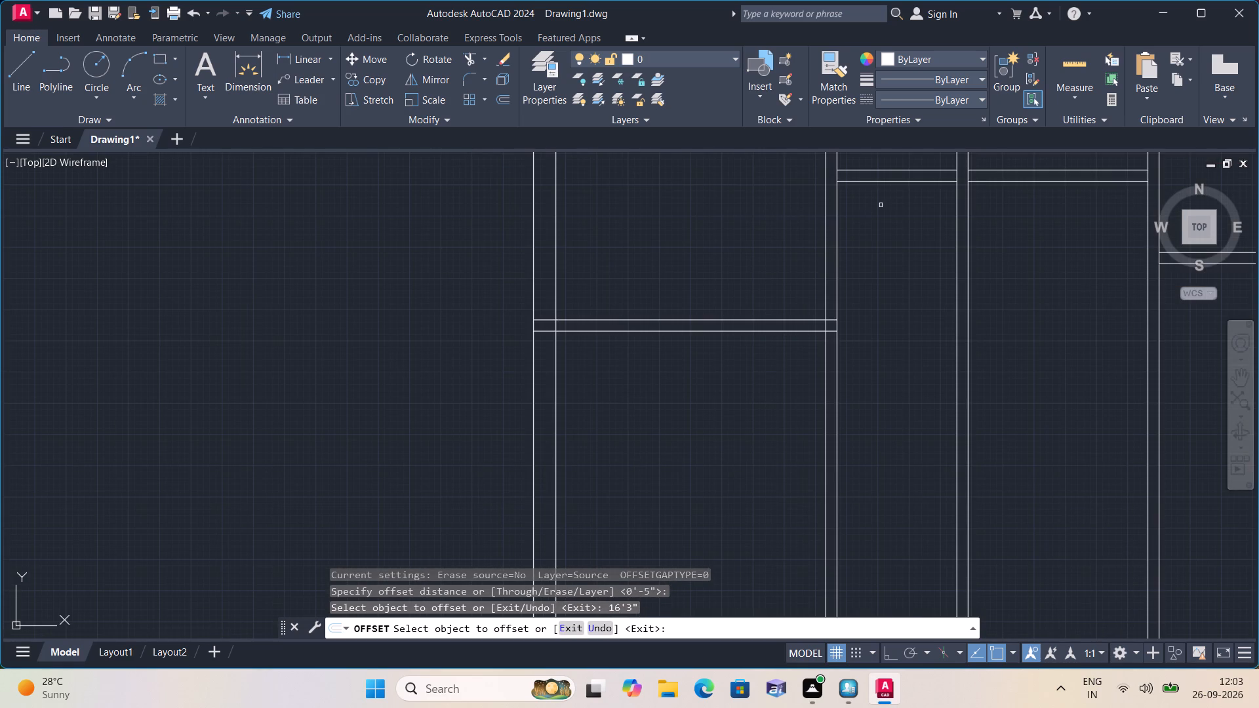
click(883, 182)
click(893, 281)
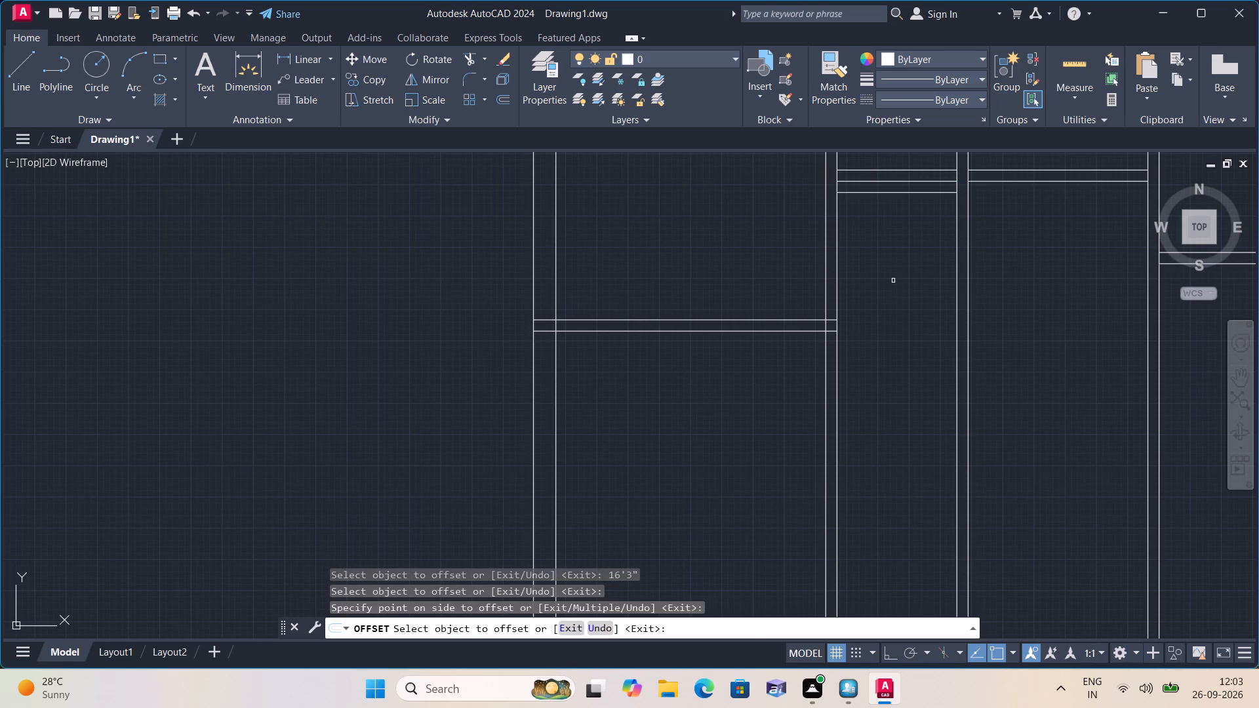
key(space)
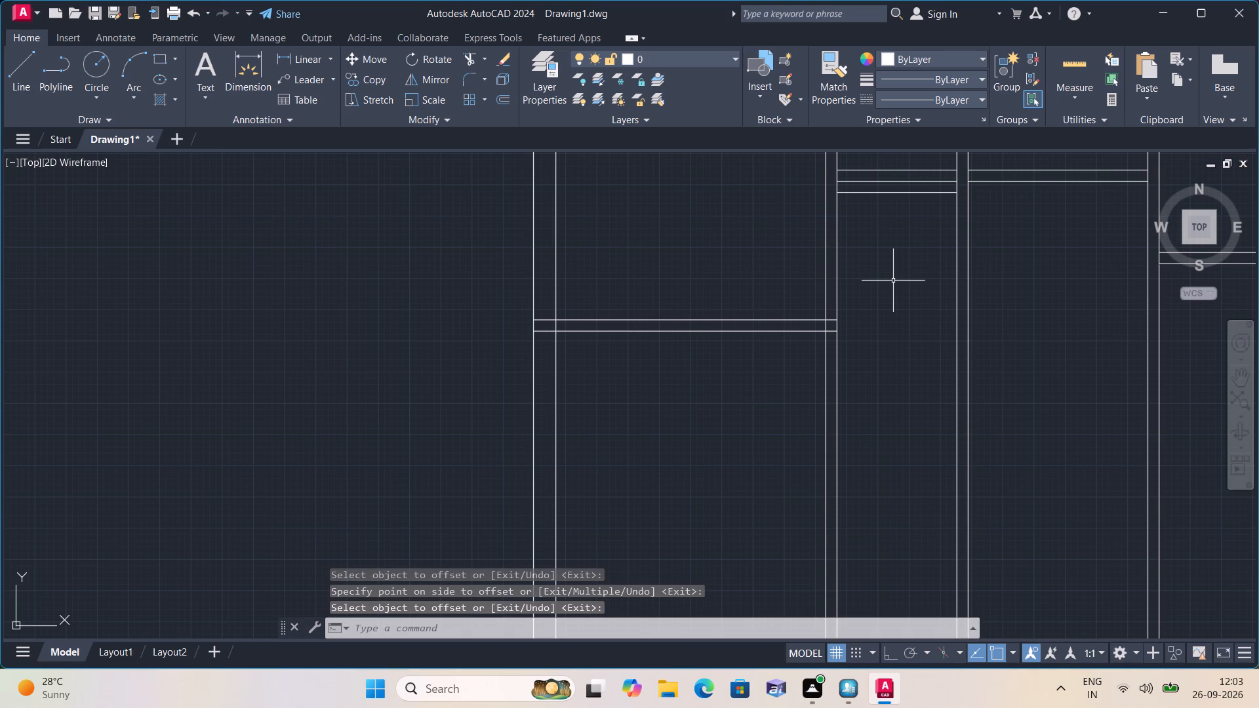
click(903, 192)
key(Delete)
Offset the lower line of the second bay's horizontal partition 16'3" downward.
text(off)
key(space)
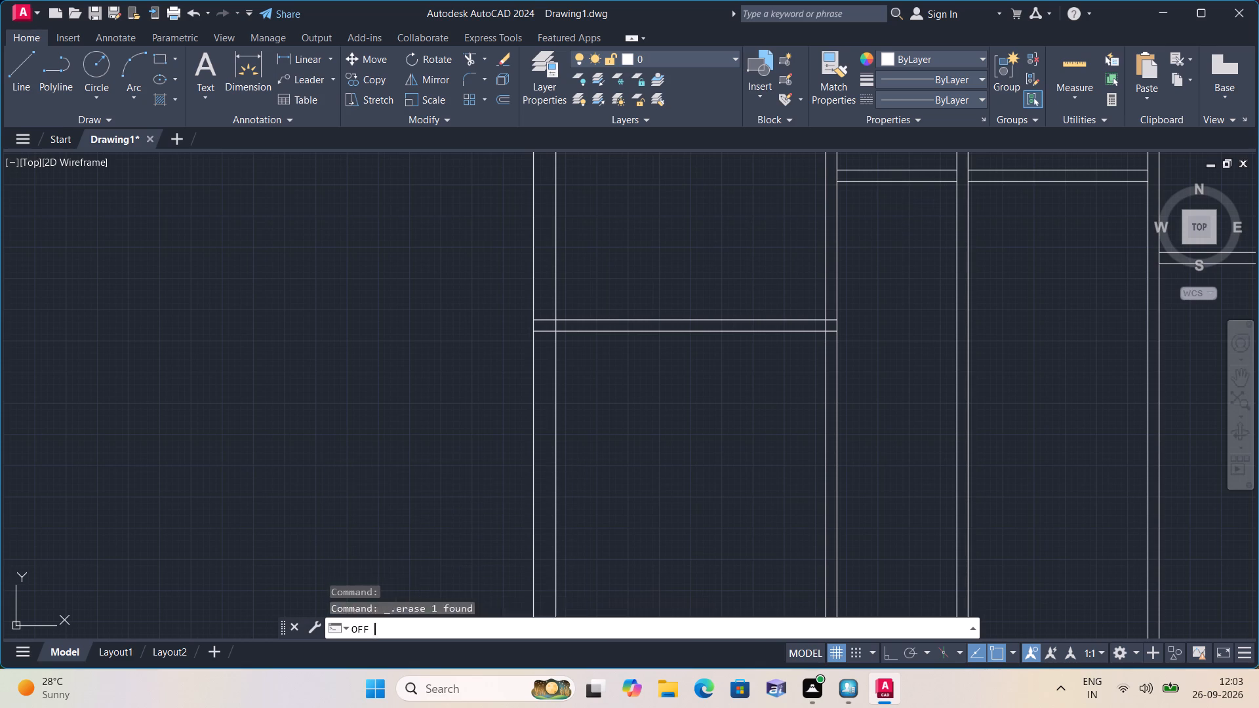
text(16'3")
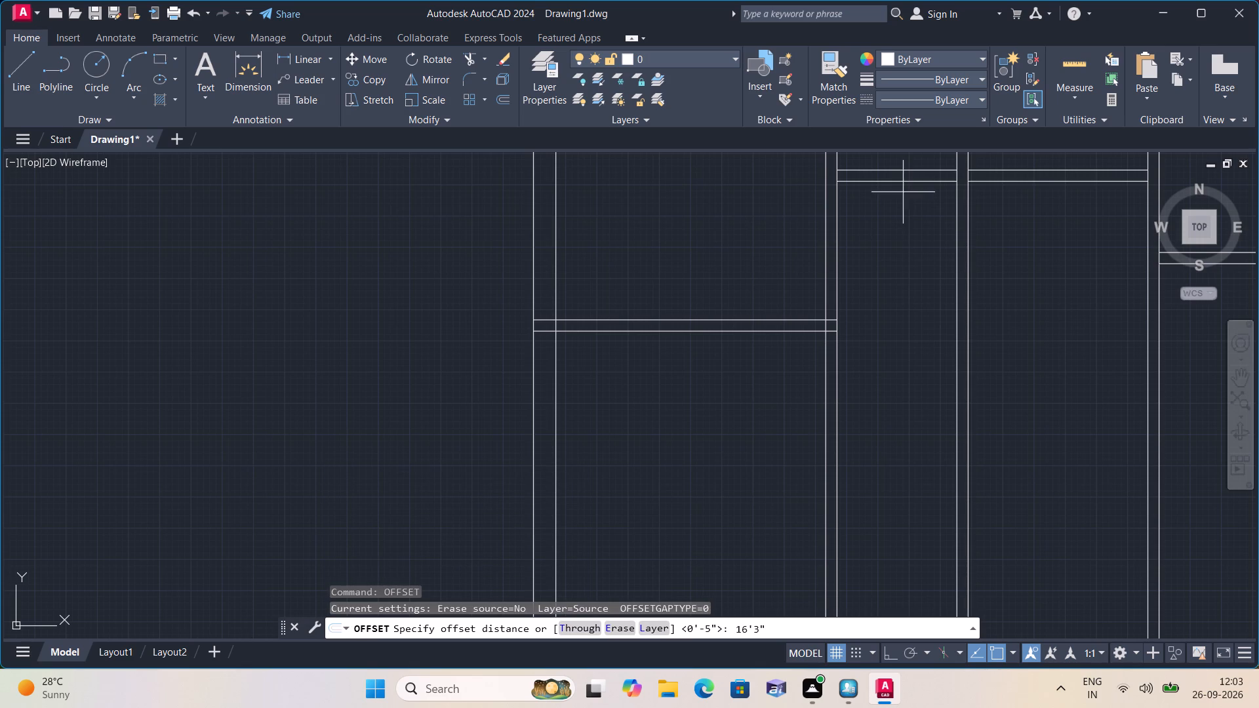
key(space)
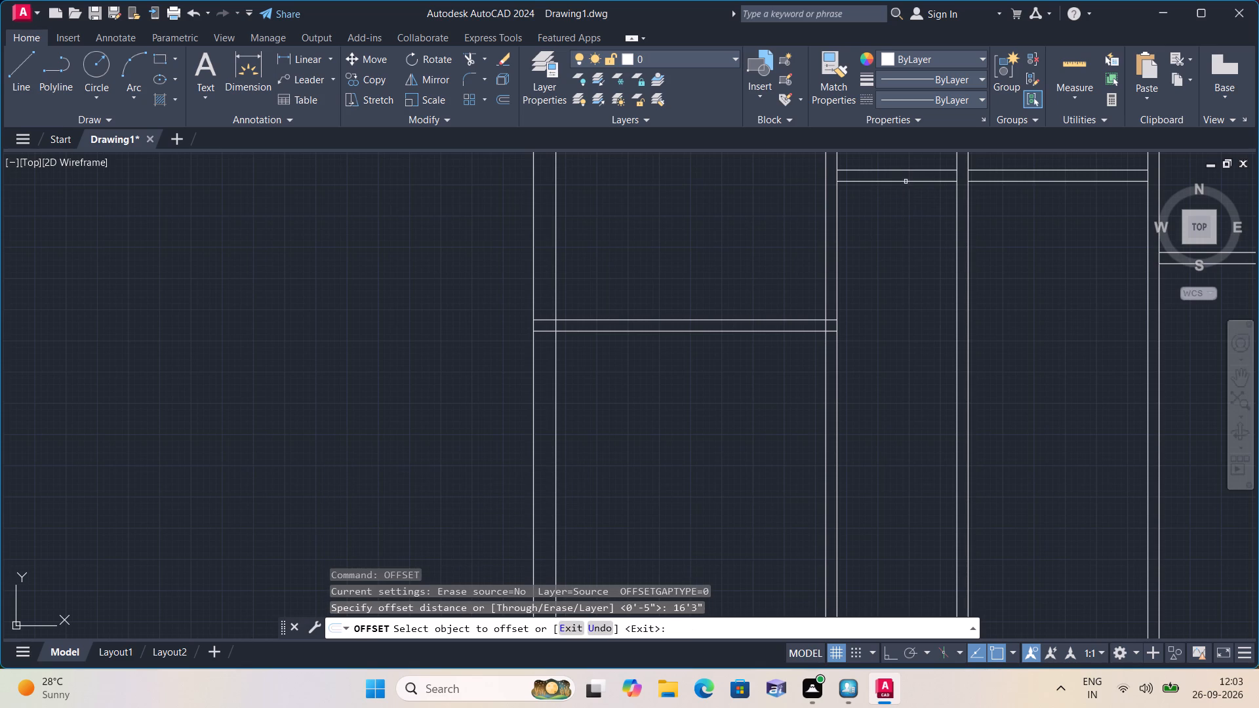
click(906, 182)
click(908, 394)
scroll(908, 394, down, 1)
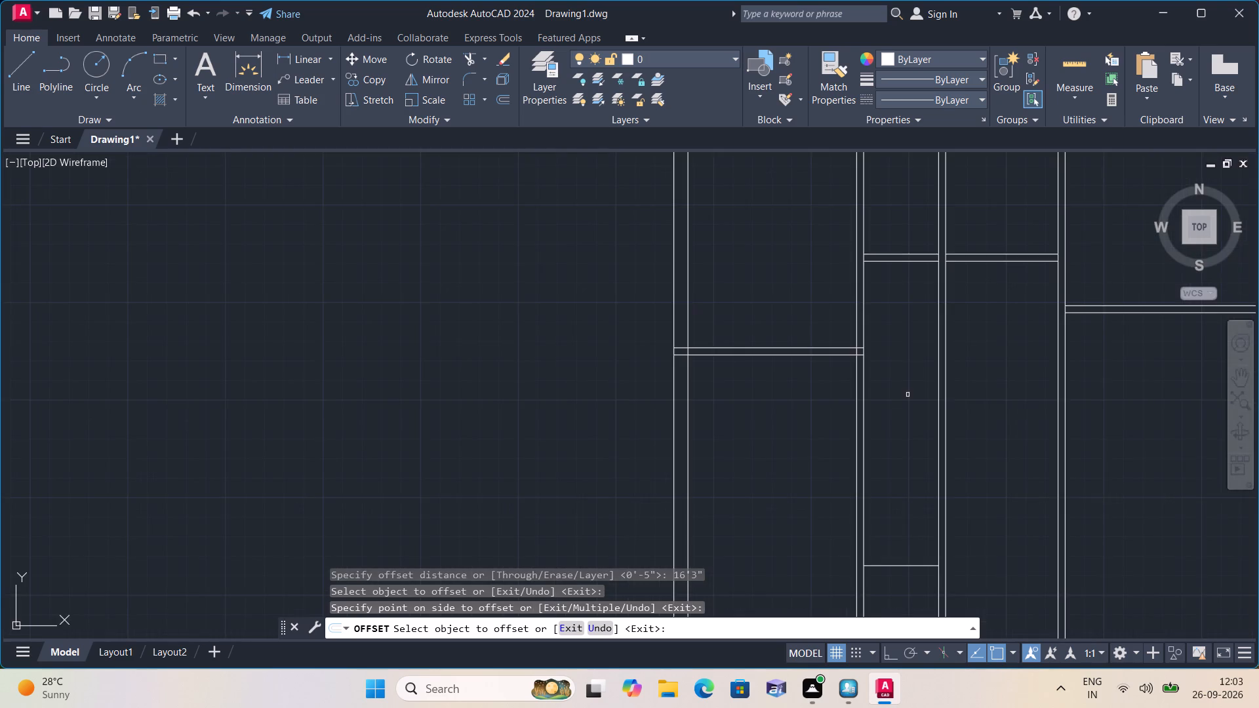
middle_drag(908, 395, 887, 316)
scroll(906, 395, down, 1)
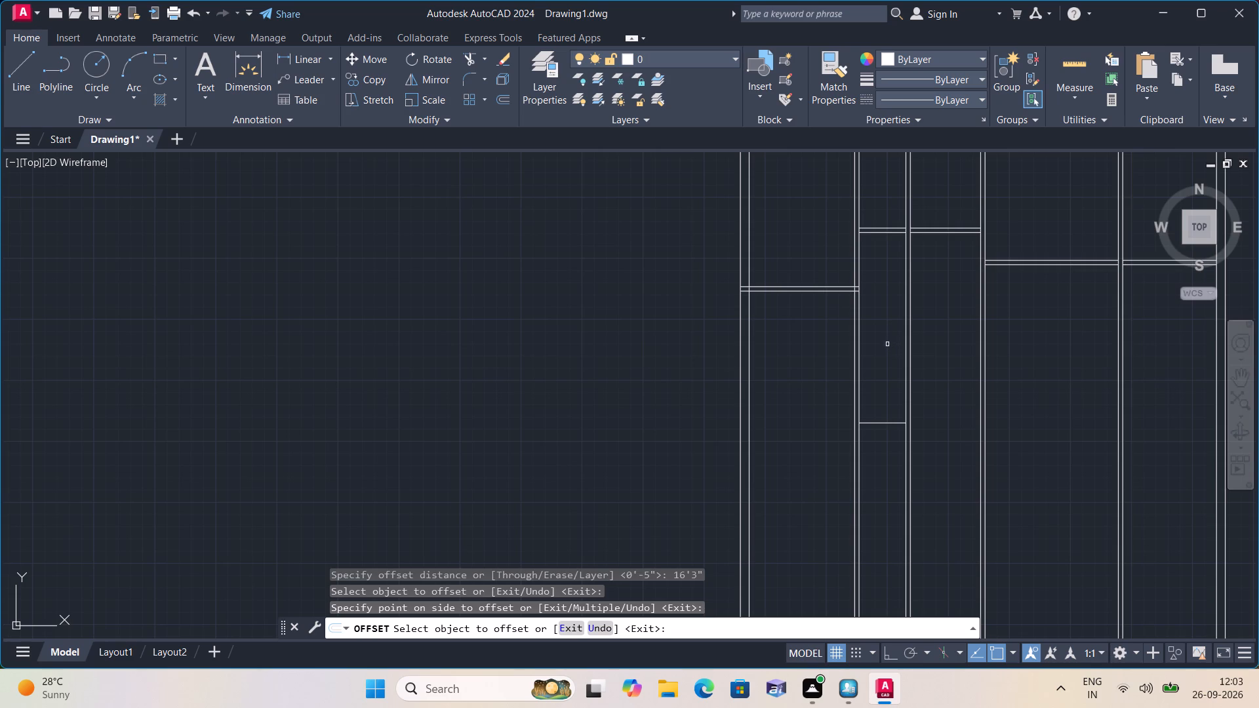
middle_drag(881, 341, 856, 279)
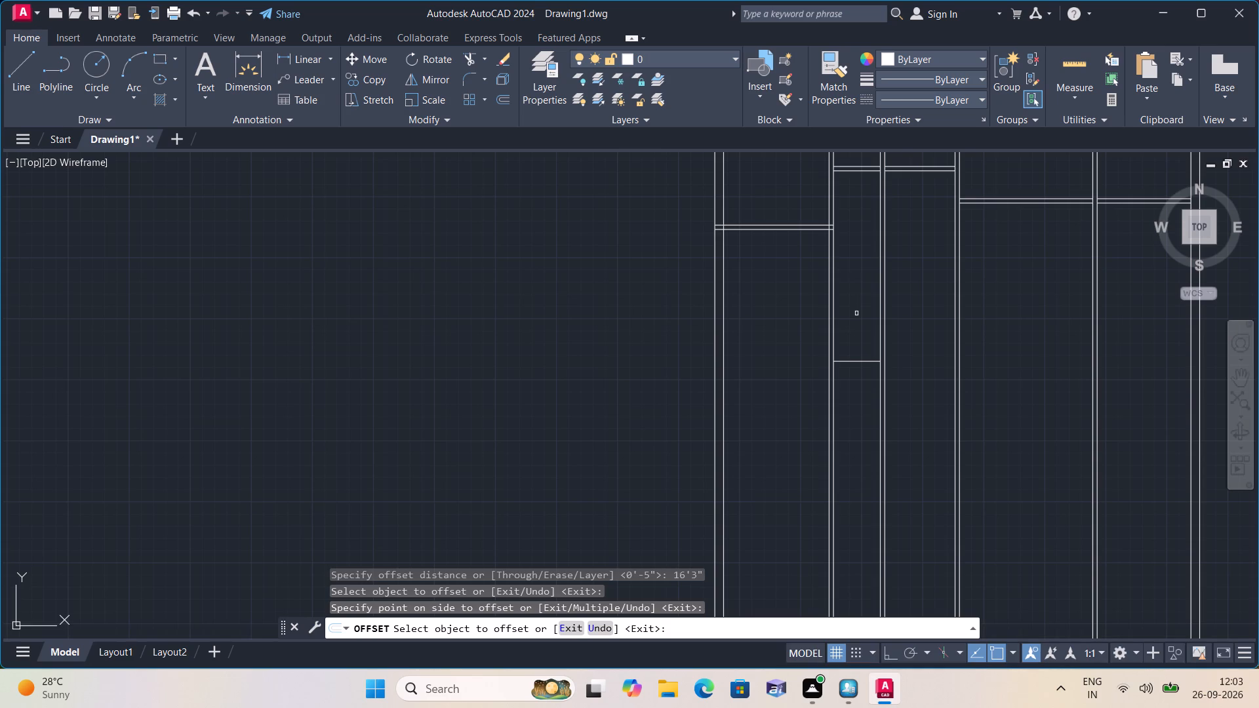
key(space)
Offset the new horizontal line in the second bay 4.5" downward to form a partition wall.
key(space)
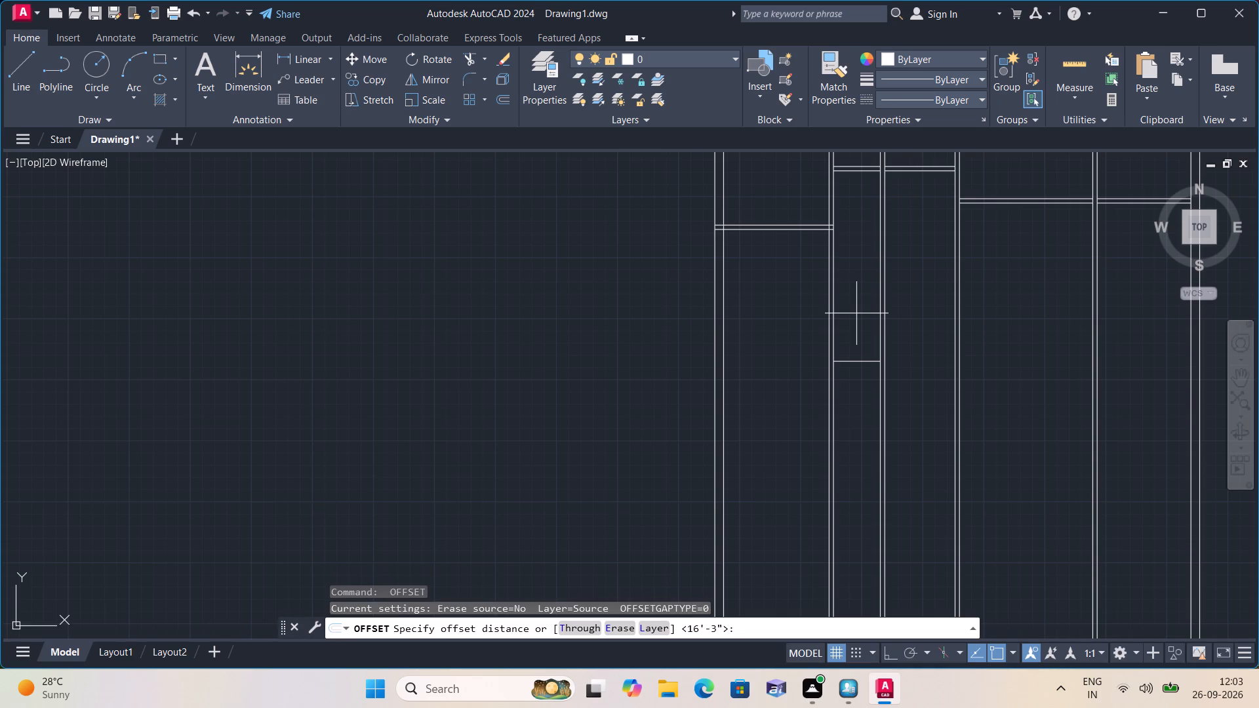
text(4.5)
text(")
key(space)
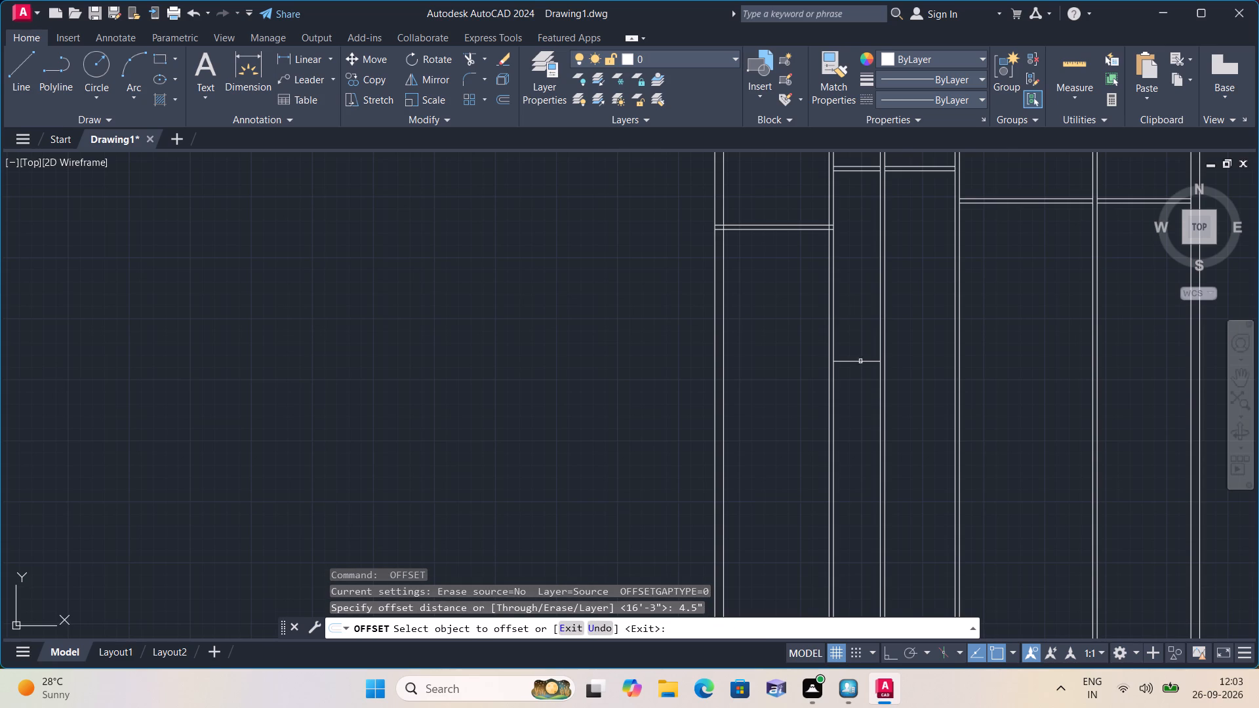
scroll(847, 383, up, 1)
click(848, 347)
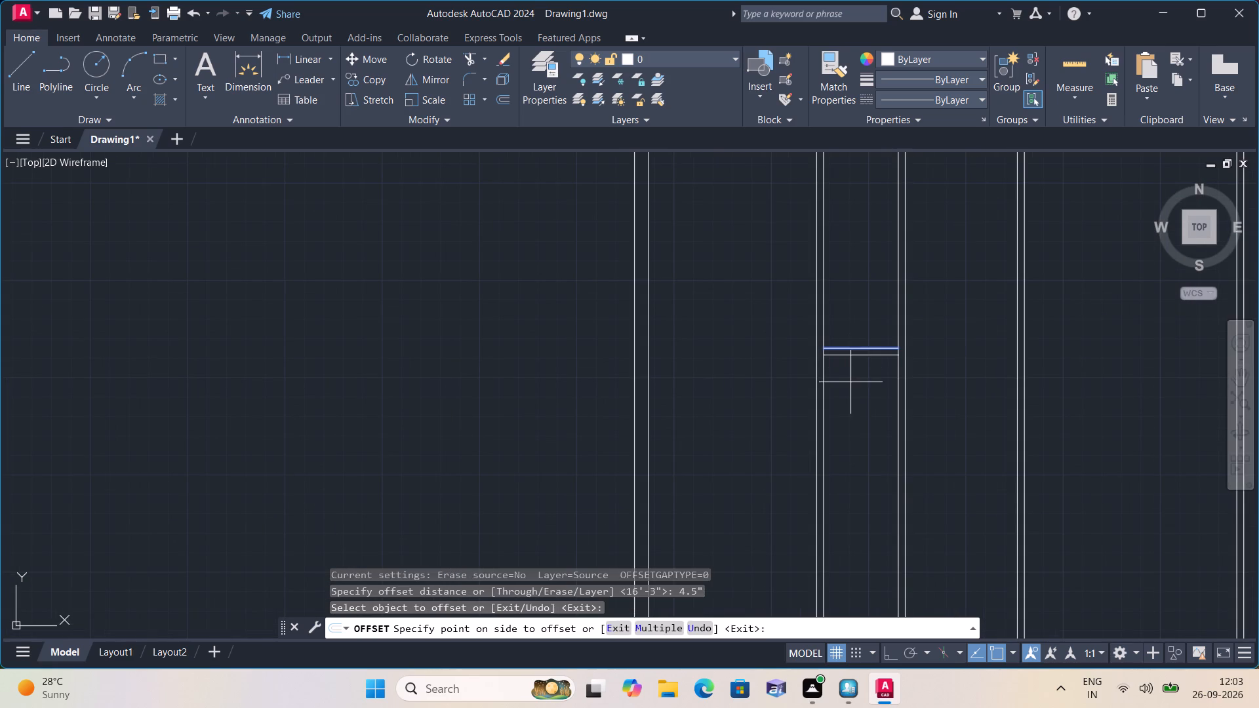
click(850, 382)
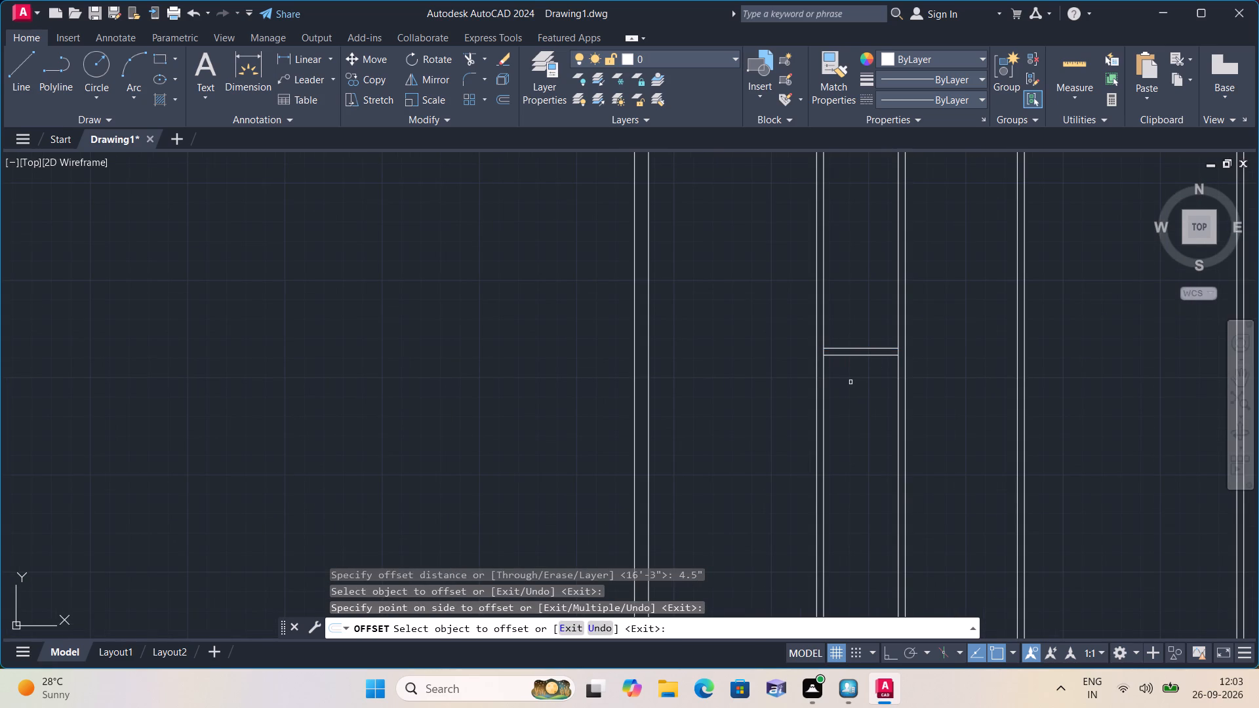
key(space)
Extend both lines of the second bay's new partition across the first bay to the left outer wall's inner line.
text(ext)
text(e)
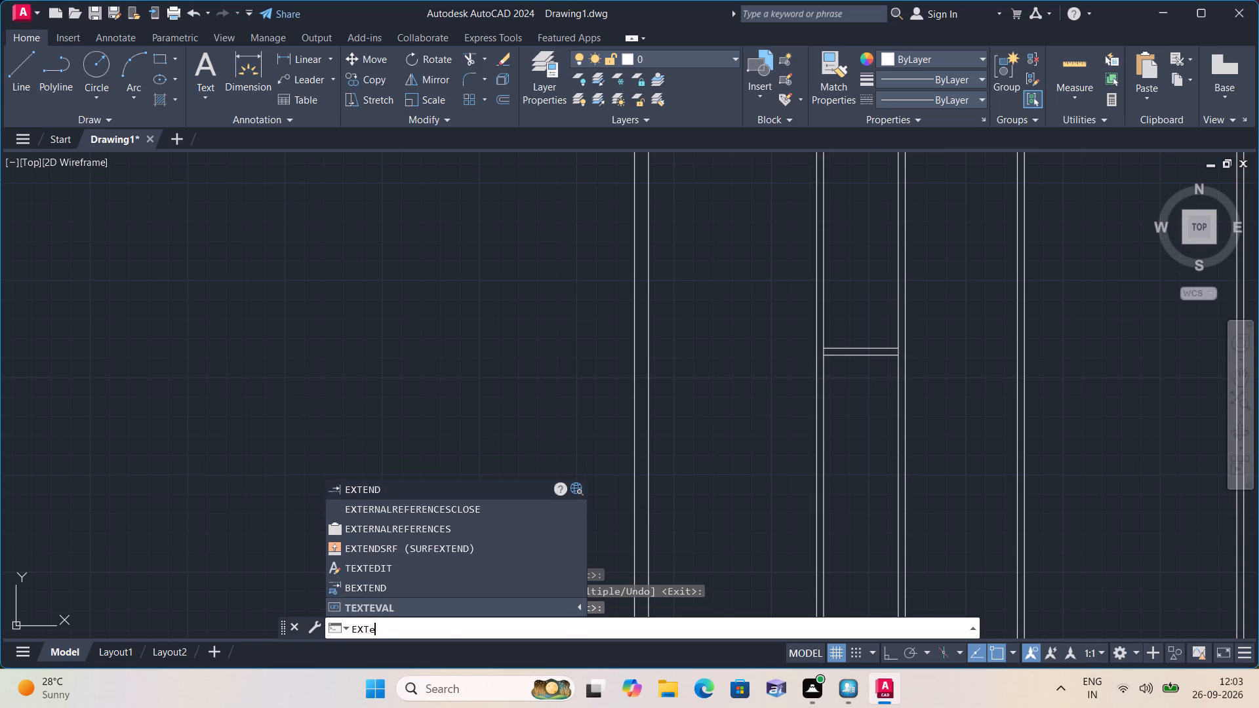
key(space)
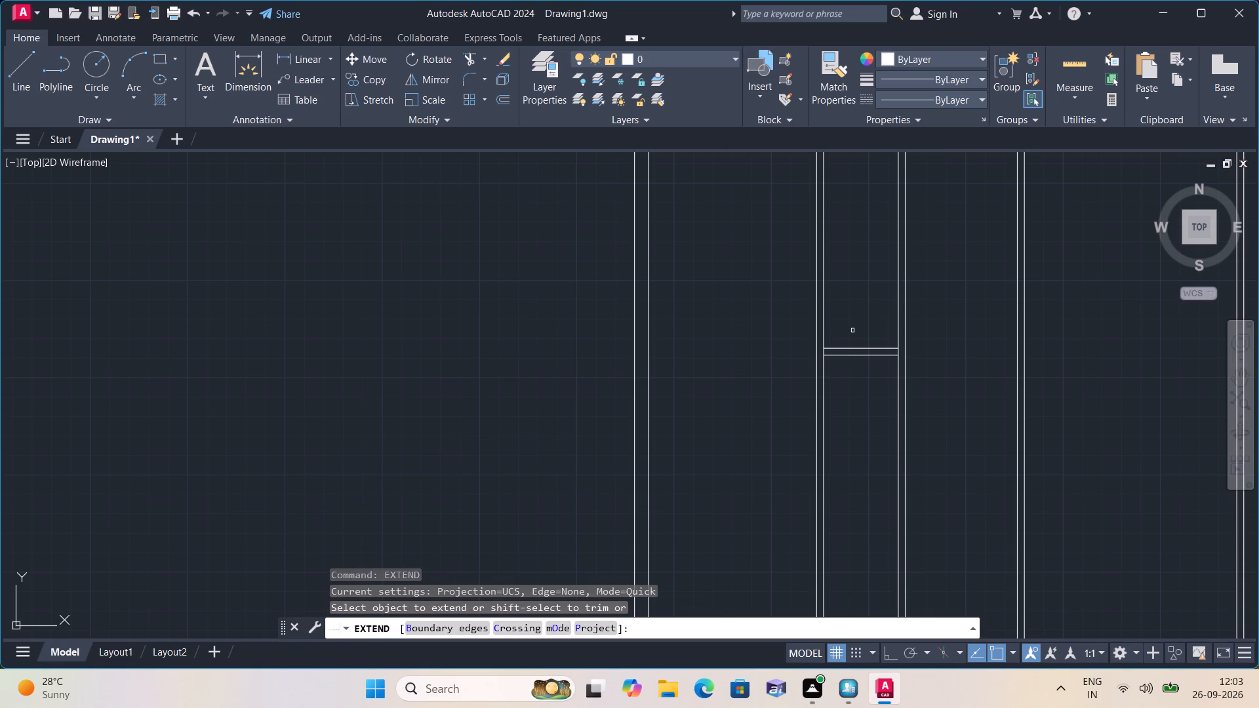
click(852, 330)
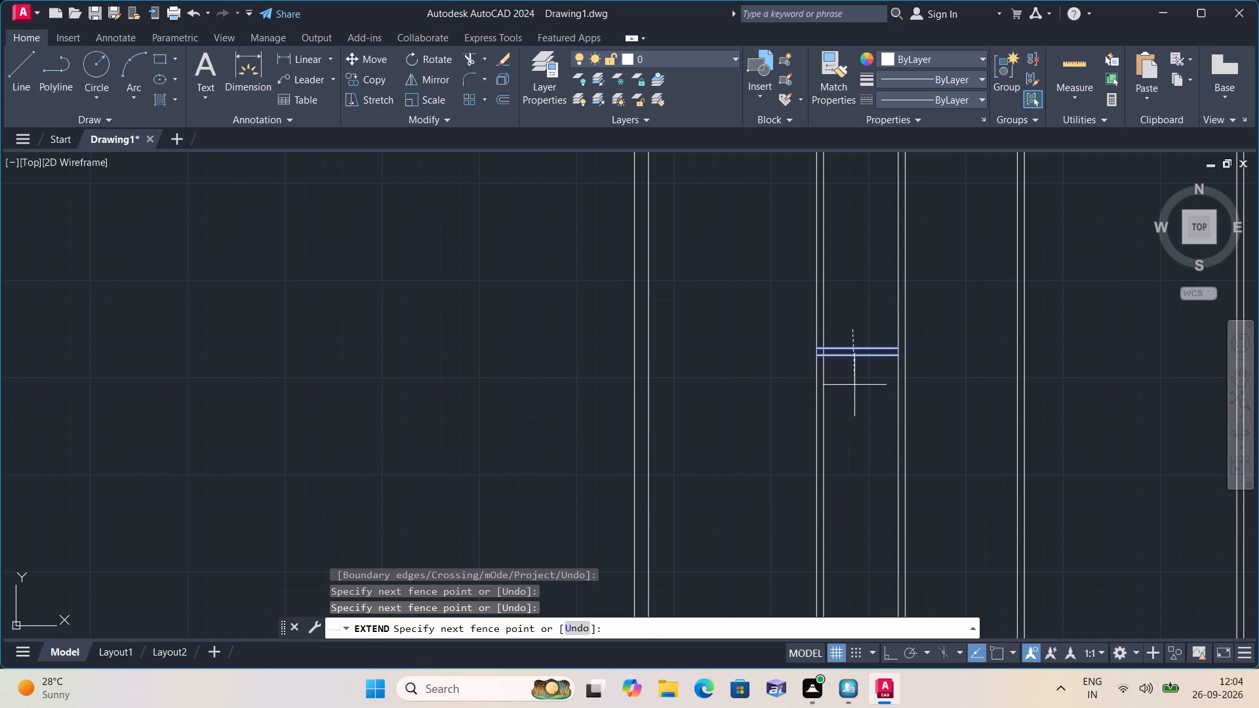
click(854, 391)
click(845, 338)
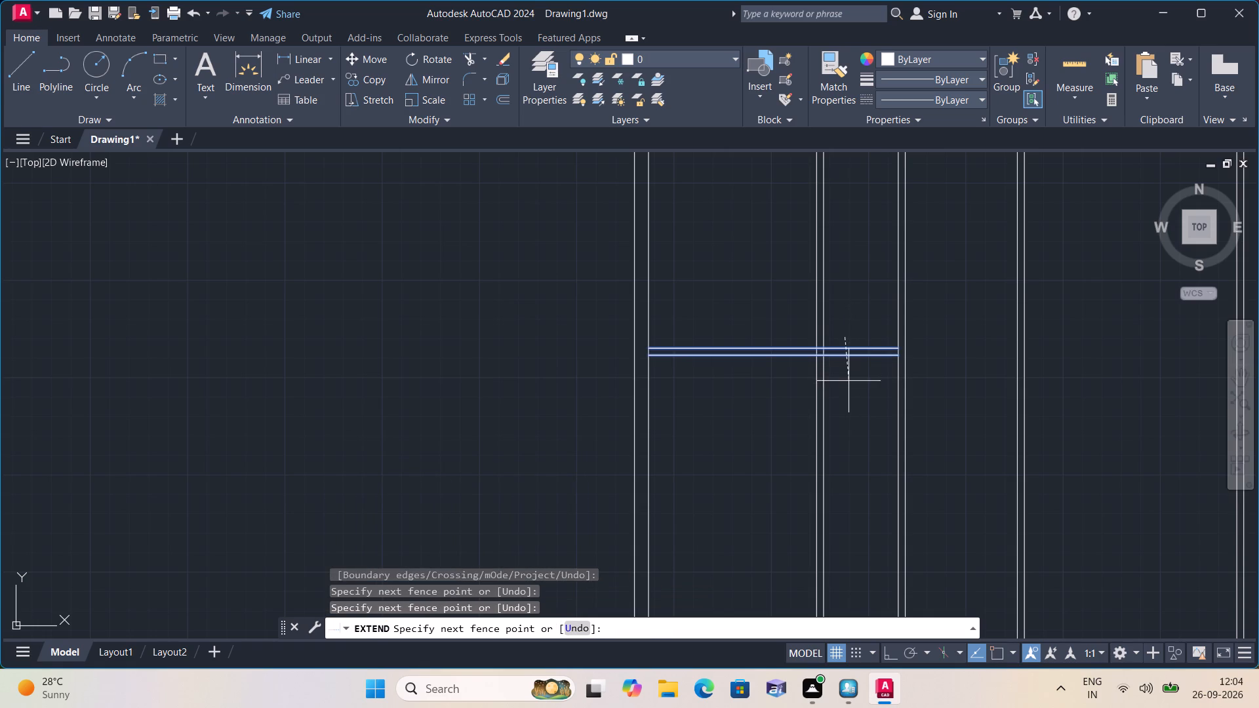
click(849, 381)
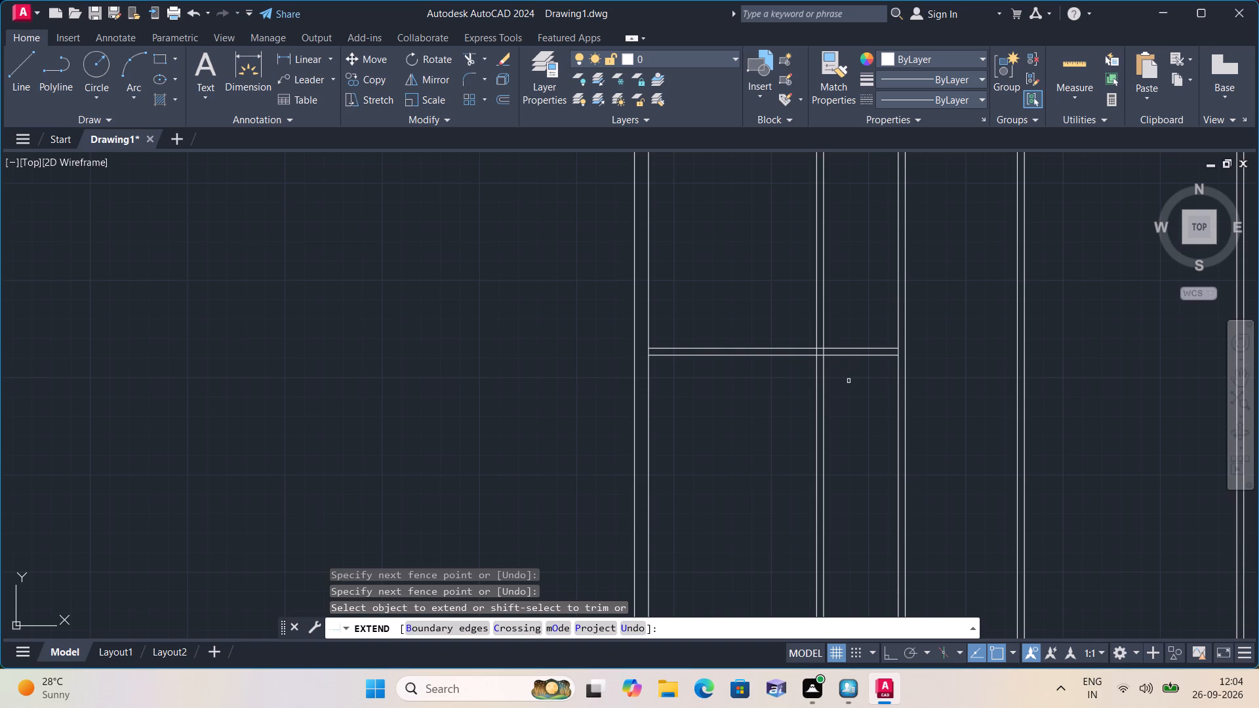
Trim both lines of the first and second vertical partitions between the upper horizontal partitions and the new lower one.
key(space)
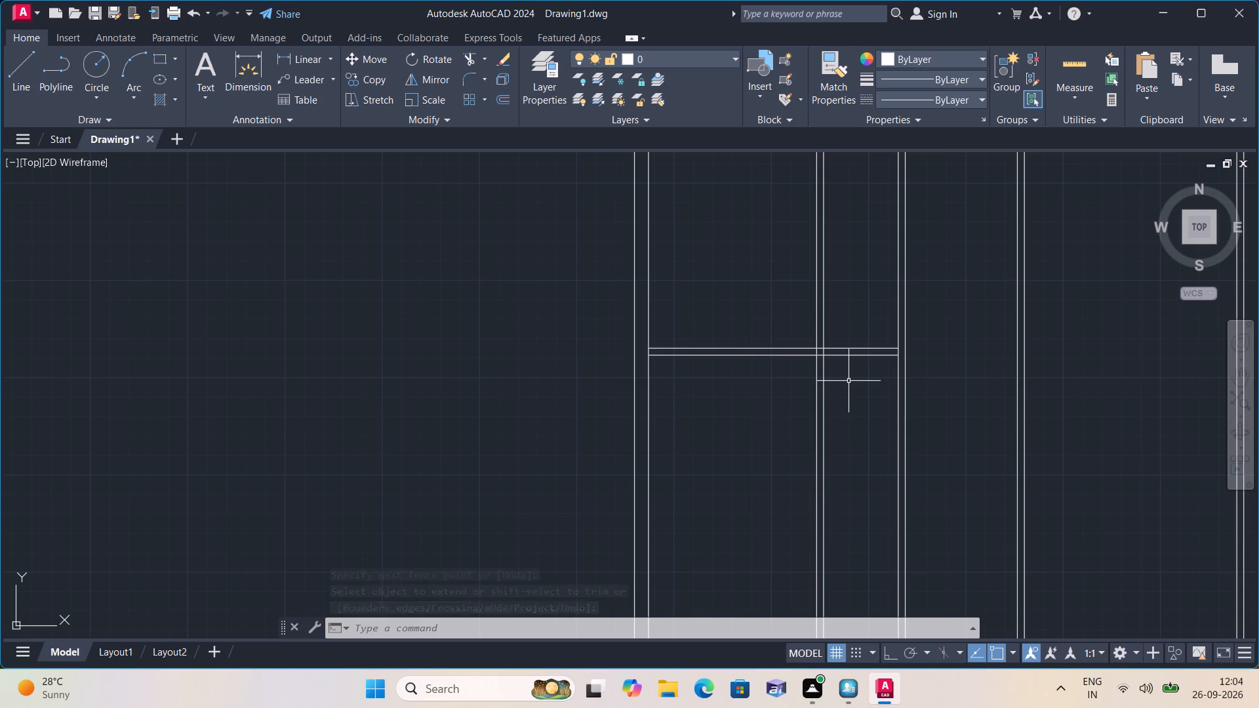
scroll(849, 381, down, 1)
middle_drag(849, 380, 829, 546)
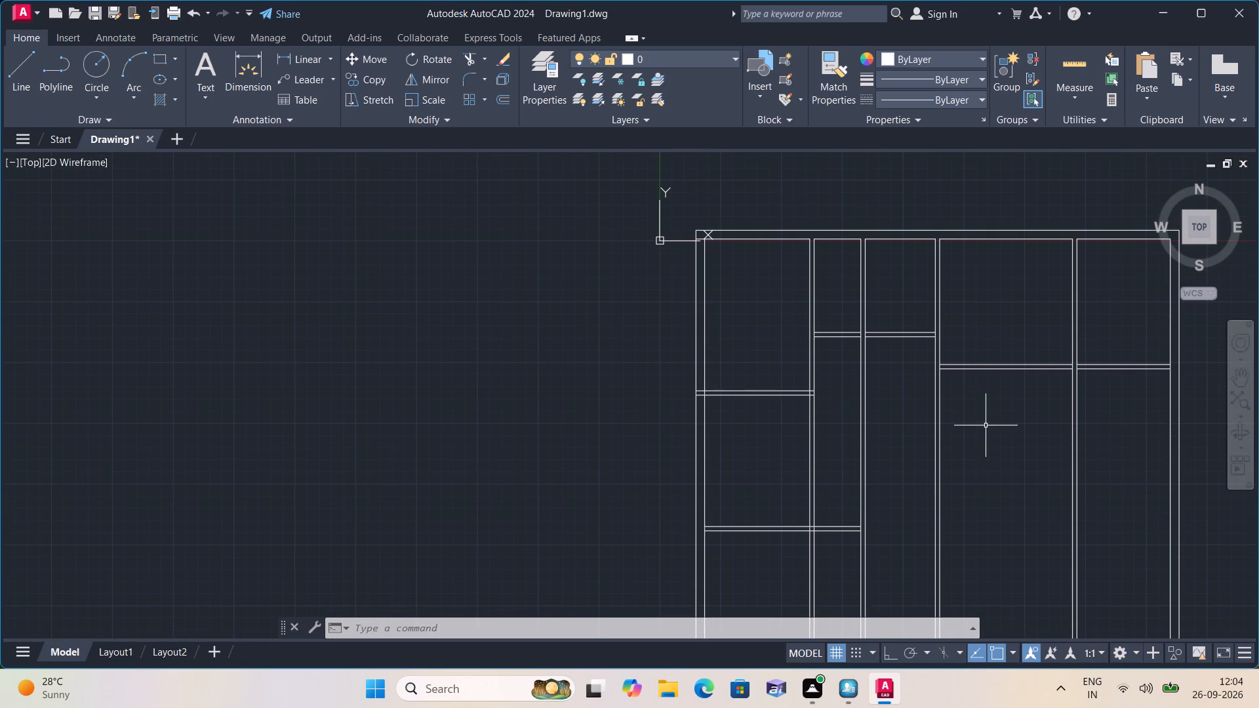
text(trim)
key(space)
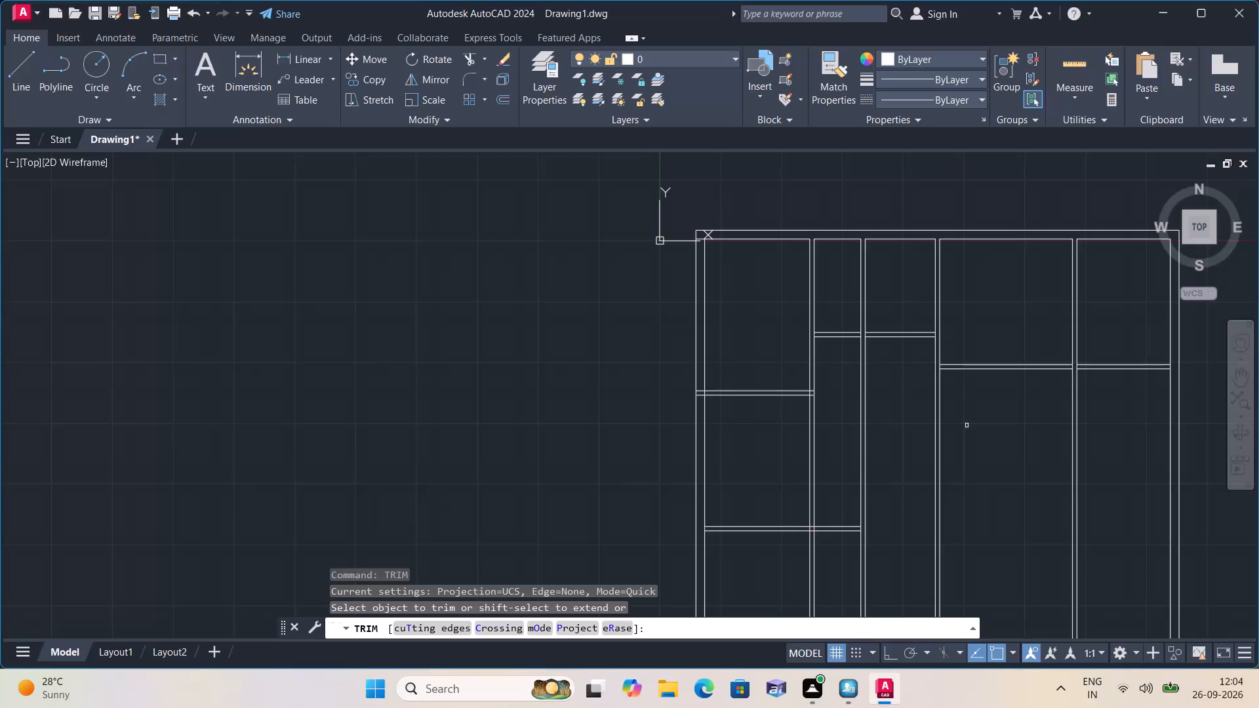
click(822, 458)
click(785, 474)
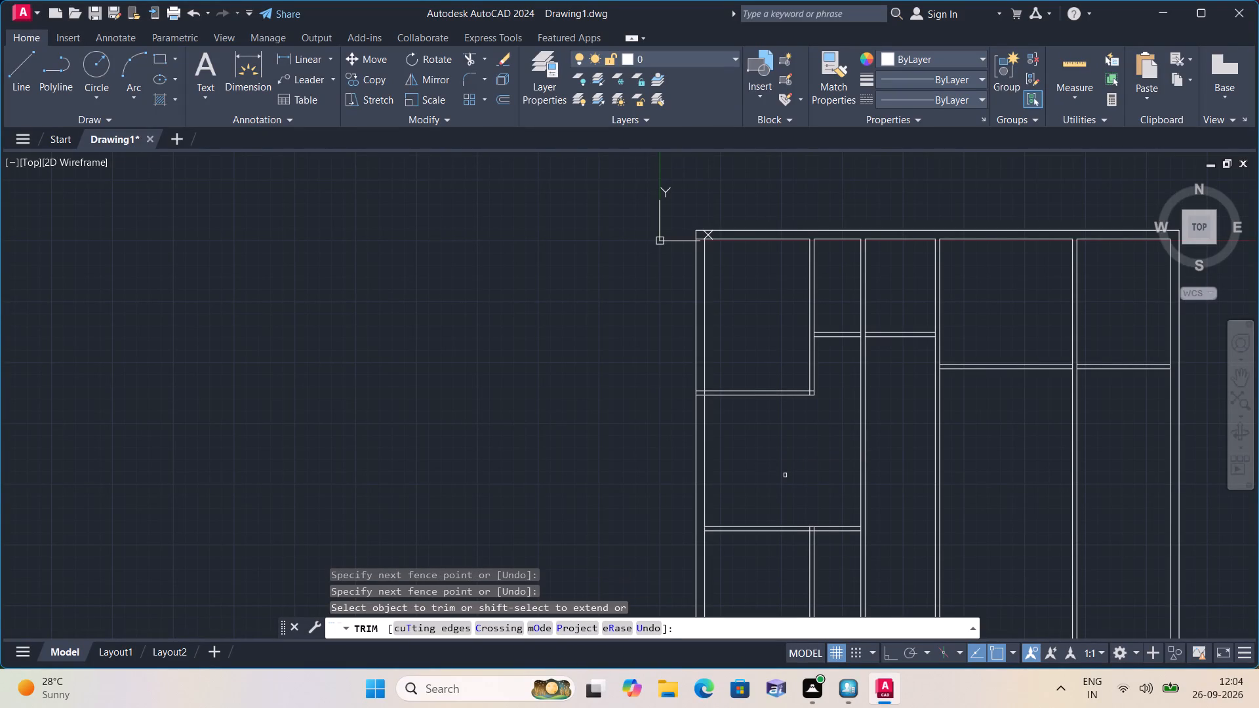
middle_drag(784, 469, 778, 449)
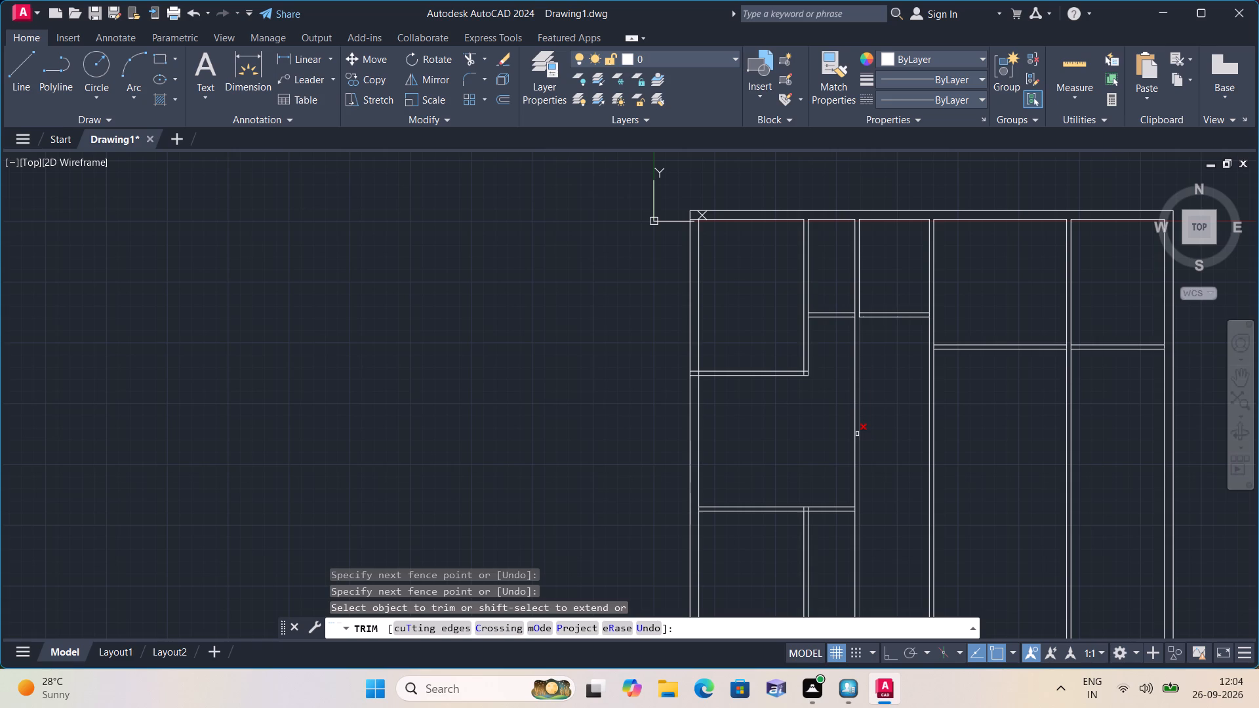
middle_drag(859, 433, 858, 433)
middle_drag(858, 433, 853, 411)
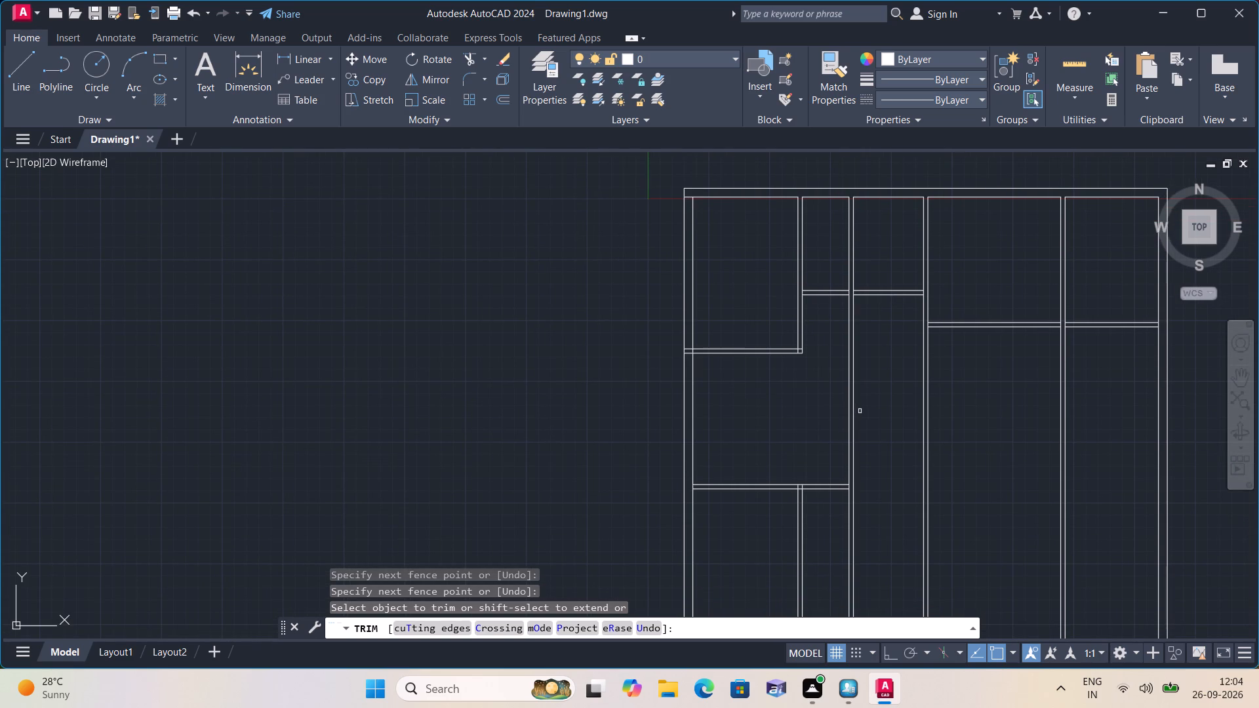
click(860, 411)
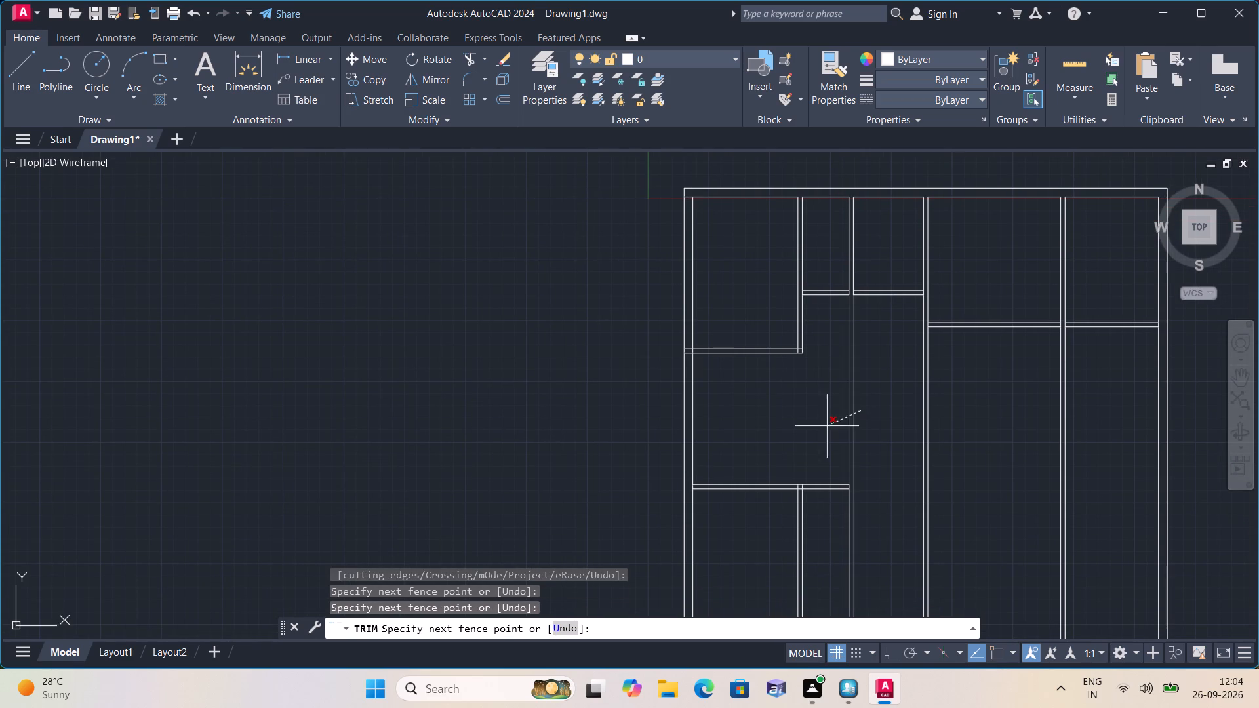
click(801, 441)
Trim away the remaining lines of the first two vertical partitions below the new lower horizontal partition.
middle_drag(801, 439, 816, 373)
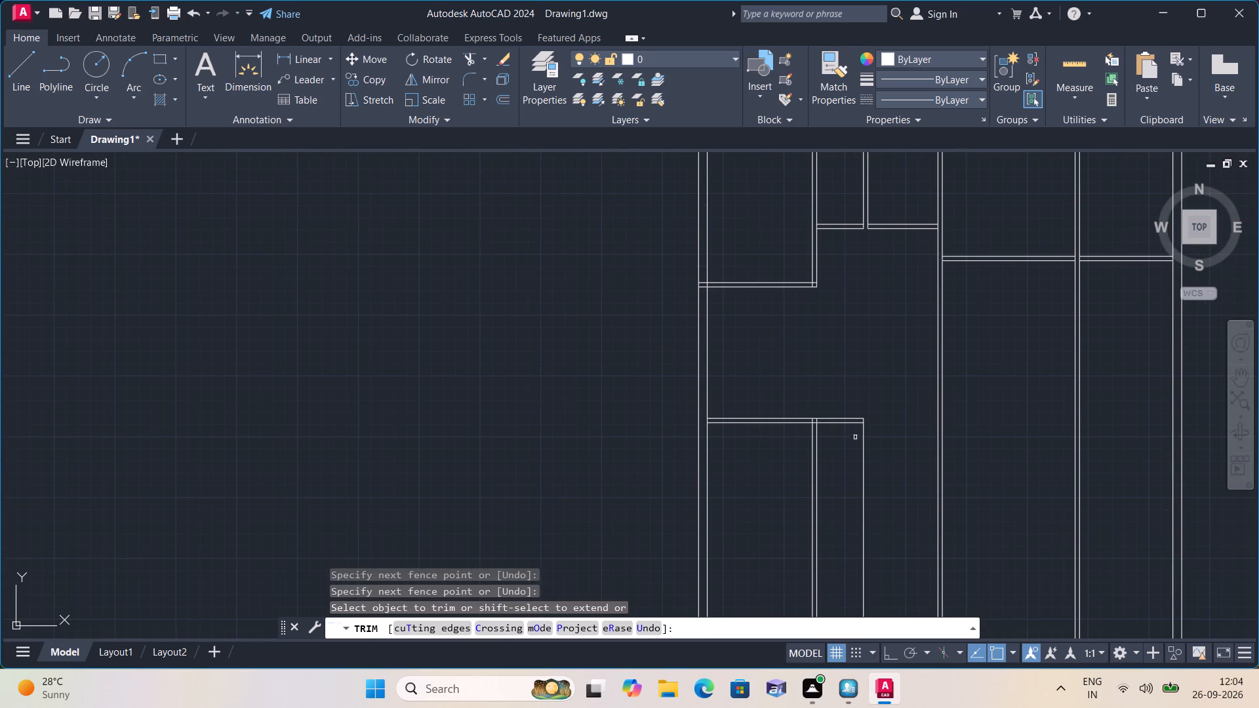
click(862, 439)
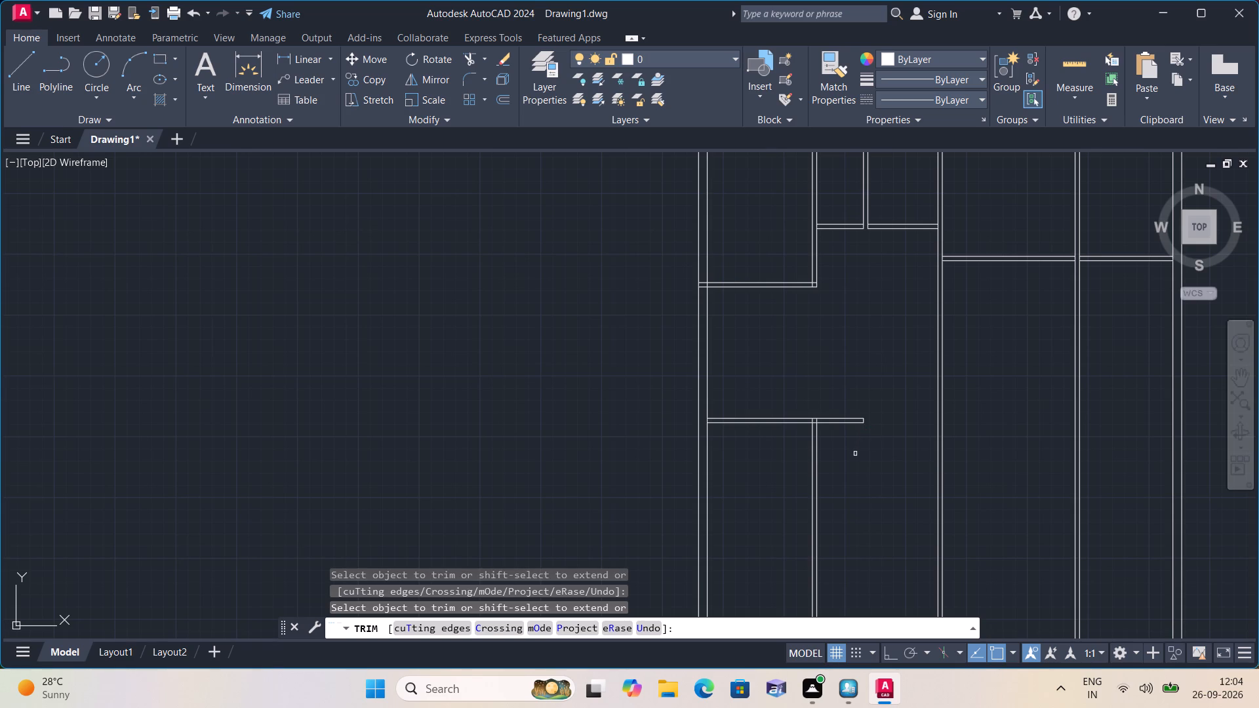
click(843, 461)
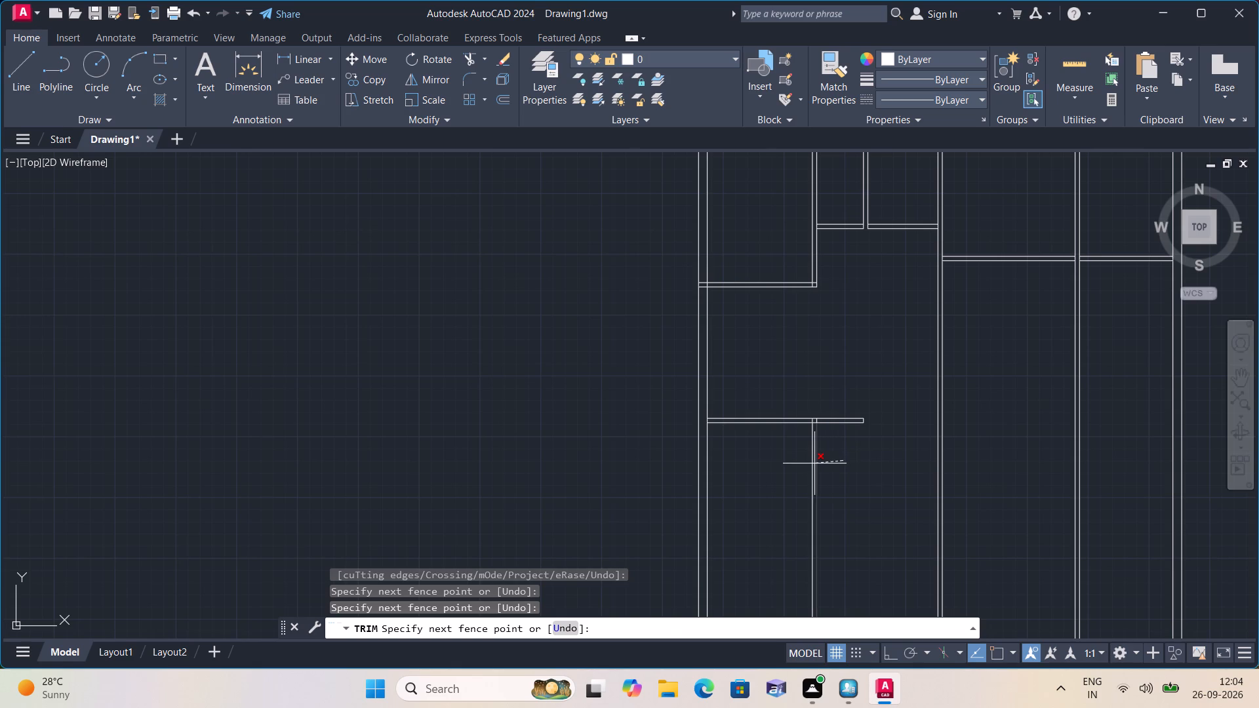
click(814, 462)
click(842, 465)
click(791, 496)
Trim the junction of the first bay's upper horizontal partition with the left outer wall, opening the wall's inner line.
middle_drag(767, 352, 737, 418)
scroll(767, 352, down, 1)
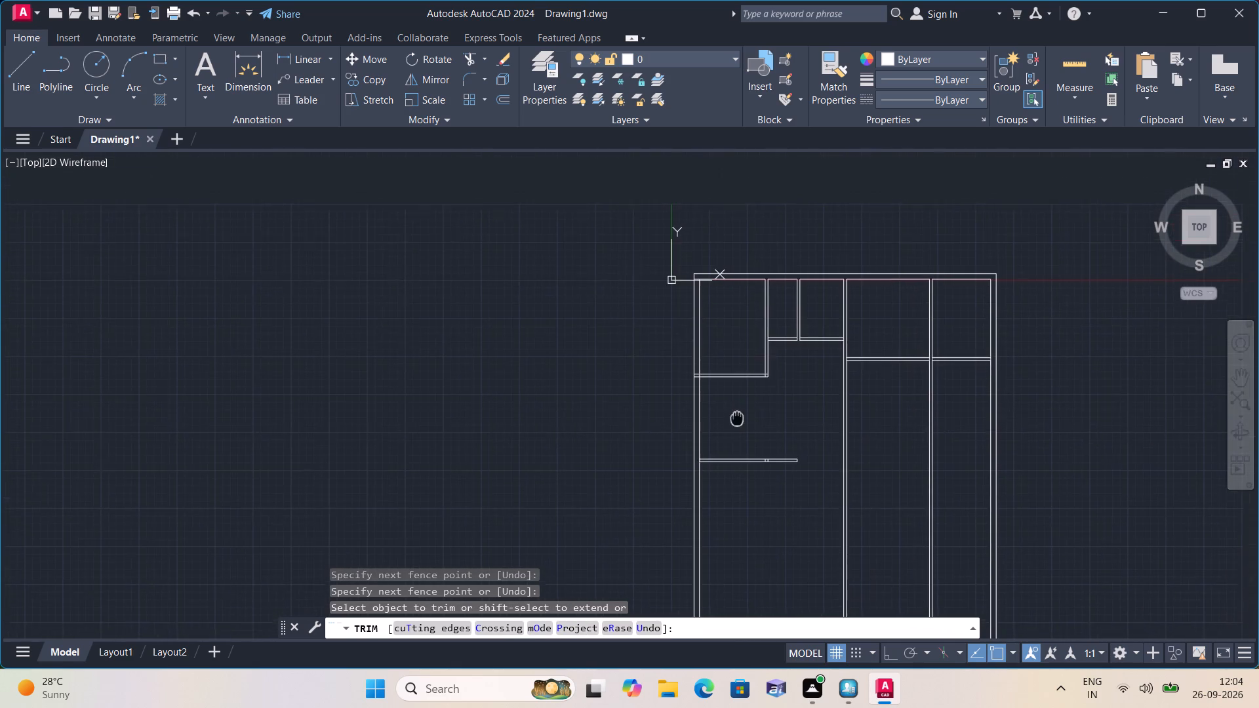
scroll(696, 383, up, 4)
click(685, 325)
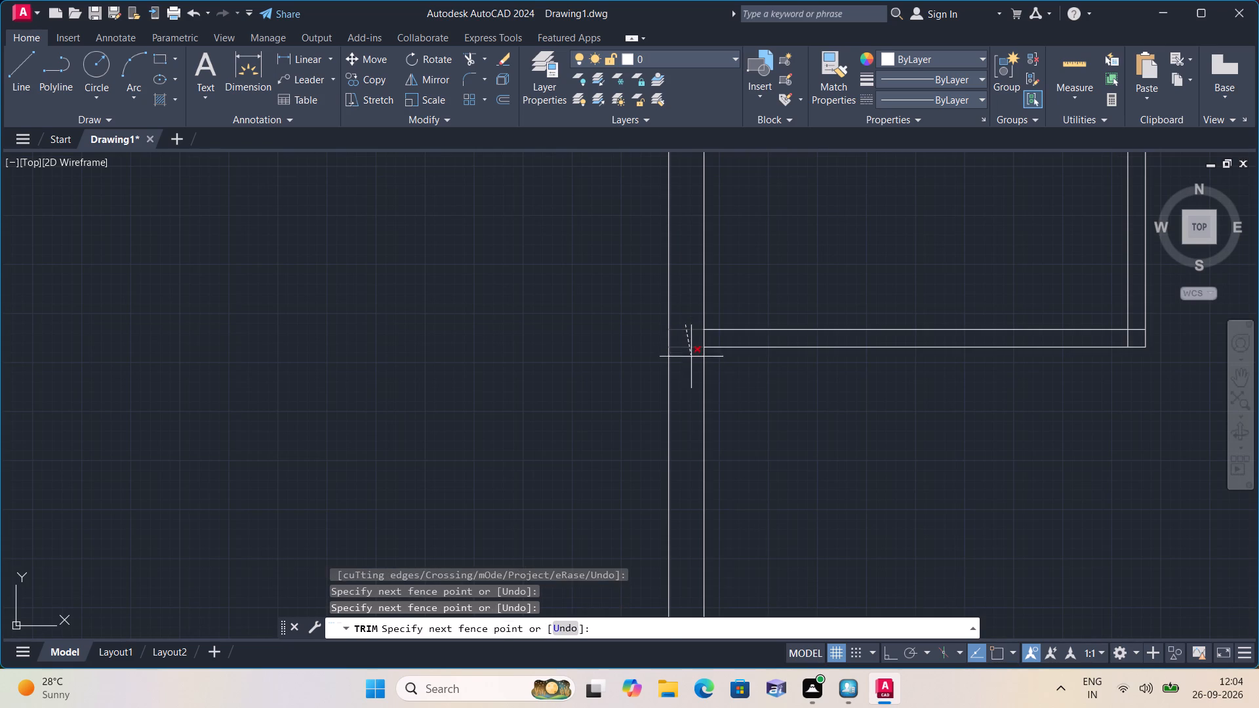
click(691, 363)
scroll(718, 383, down, 2)
middle_drag(862, 403, 831, 431)
scroll(689, 401, up, 2)
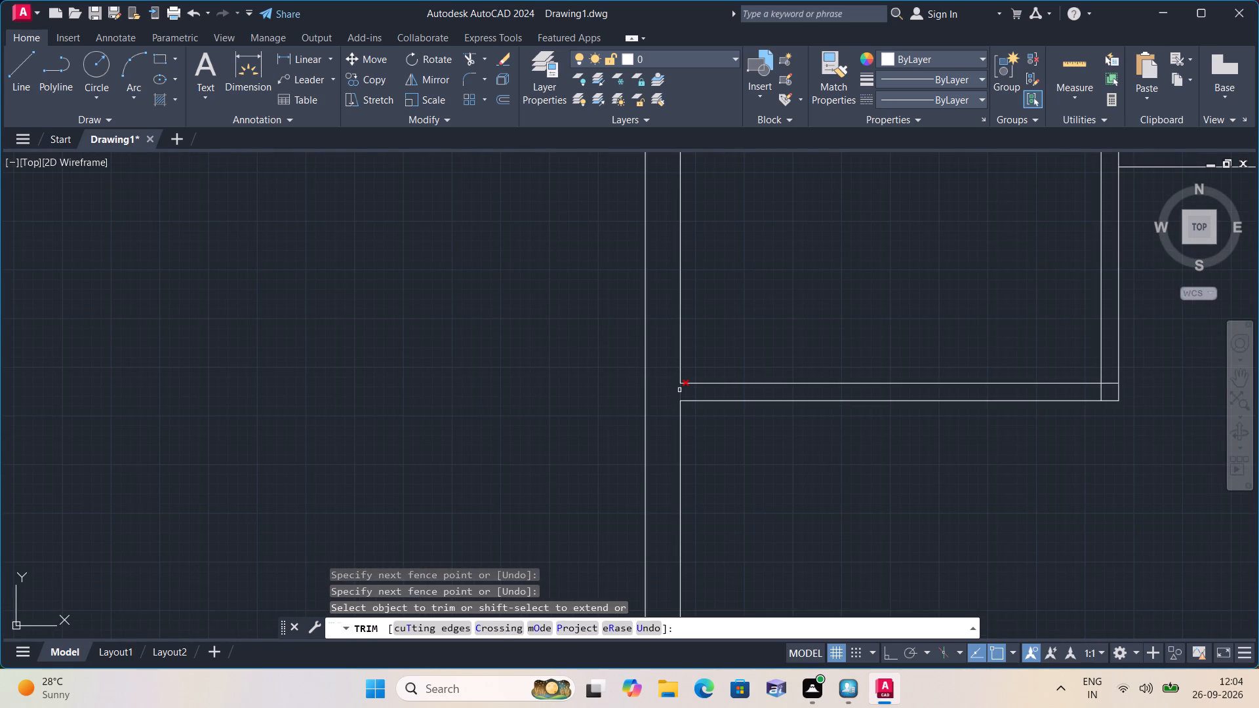
click(681, 388)
Trim the first vertical partition's inner line inside its corner with the first bay's upper horizontal partition.
scroll(732, 408, down, 1)
middle_drag(907, 425, 801, 482)
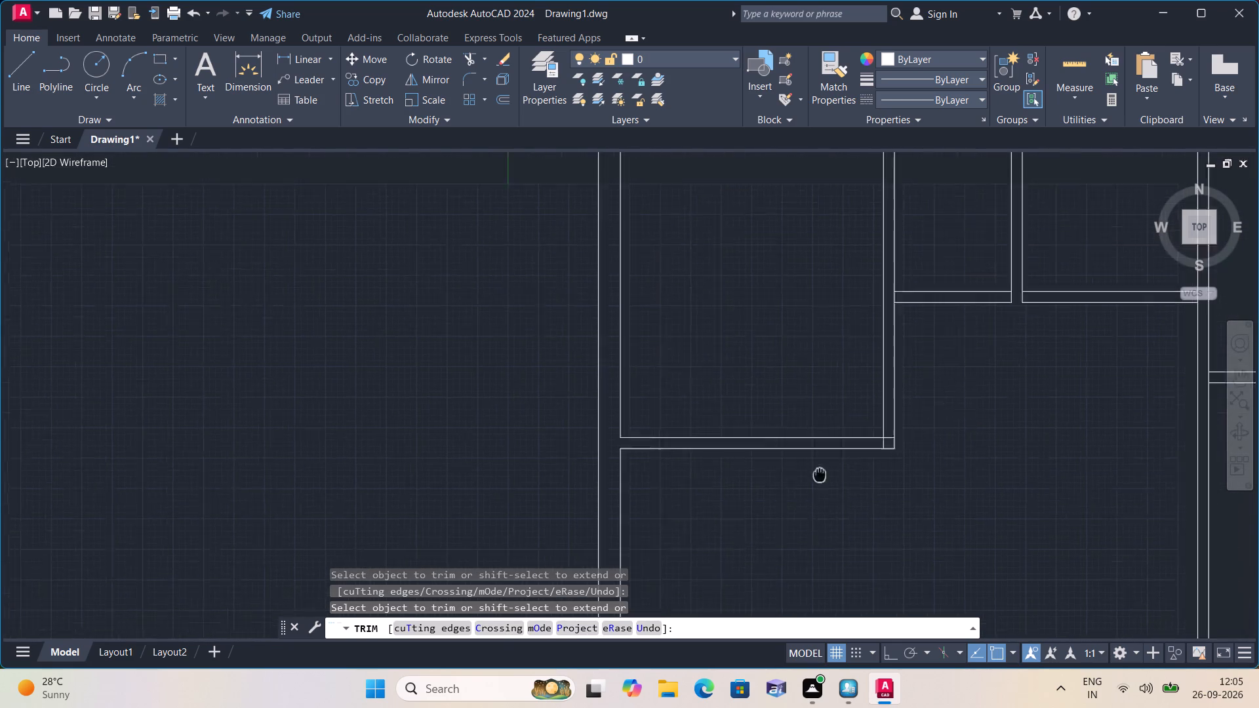
middle_drag(801, 482, 726, 555)
scroll(781, 520, up, 1)
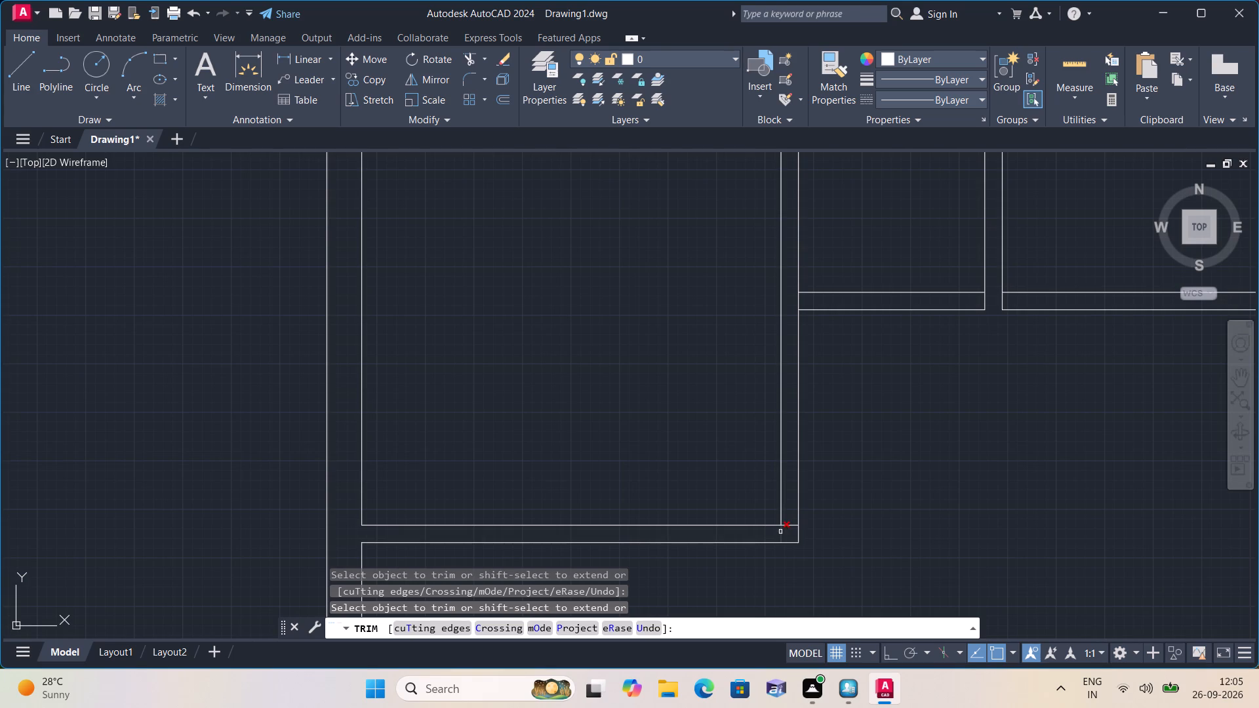
click(780, 531)
Trim the vertical lines crossing both outer ends of the short horizontal partitions in the second and third bays.
scroll(665, 433, down, 1)
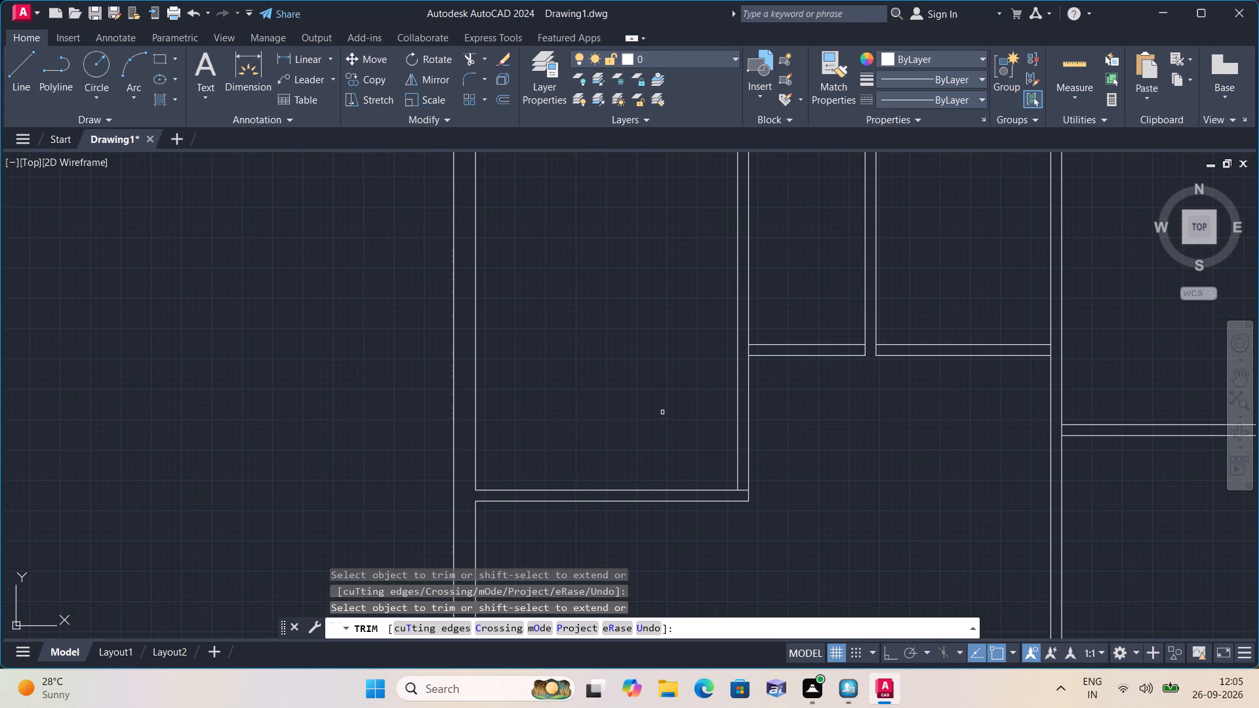
click(748, 353)
scroll(868, 413, down, 1)
scroll(965, 374, up, 2)
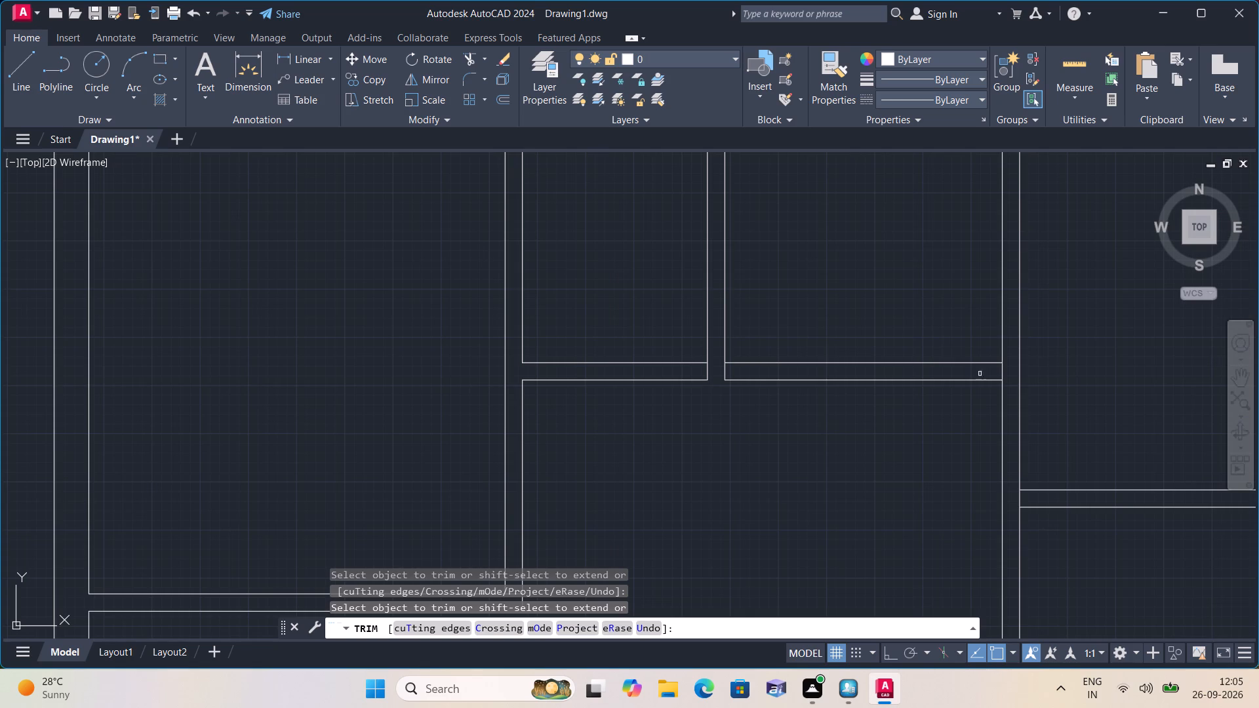
click(1001, 369)
Trim the two leftover vertical stubs between the lines of the lower horizontal partition.
scroll(860, 437, down, 2)
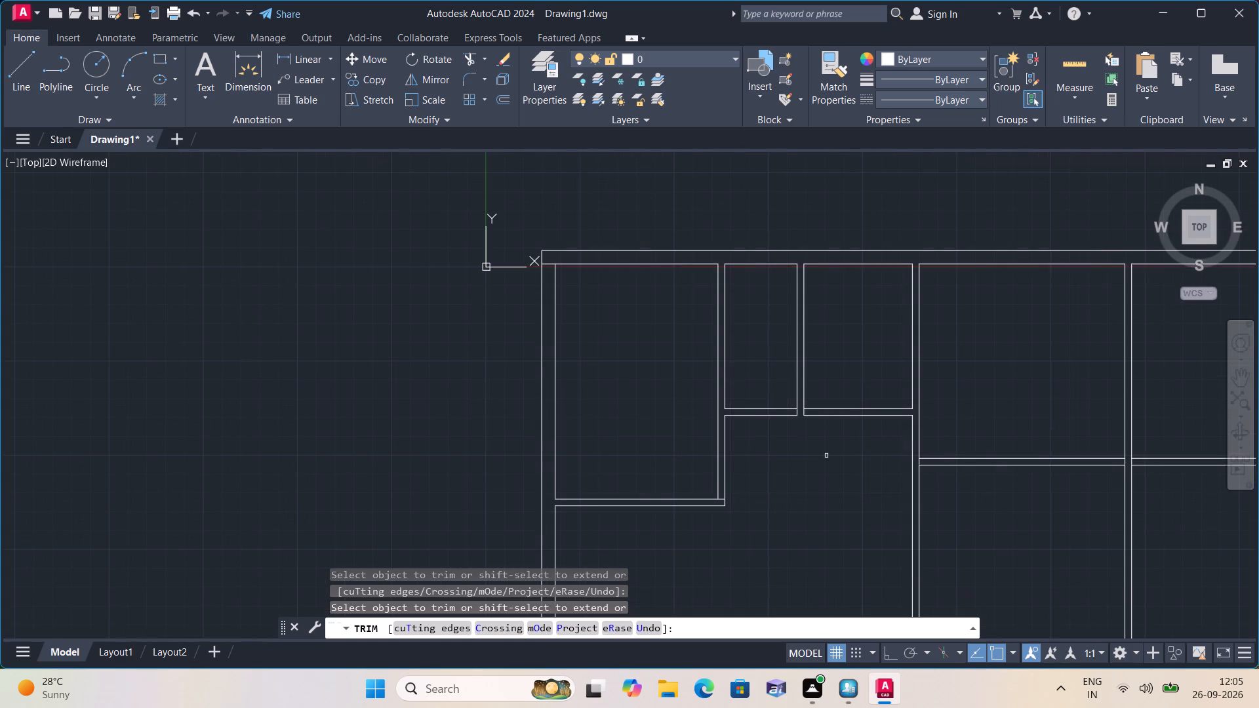
scroll(814, 518, down, 1)
middle_drag(812, 516, 797, 495)
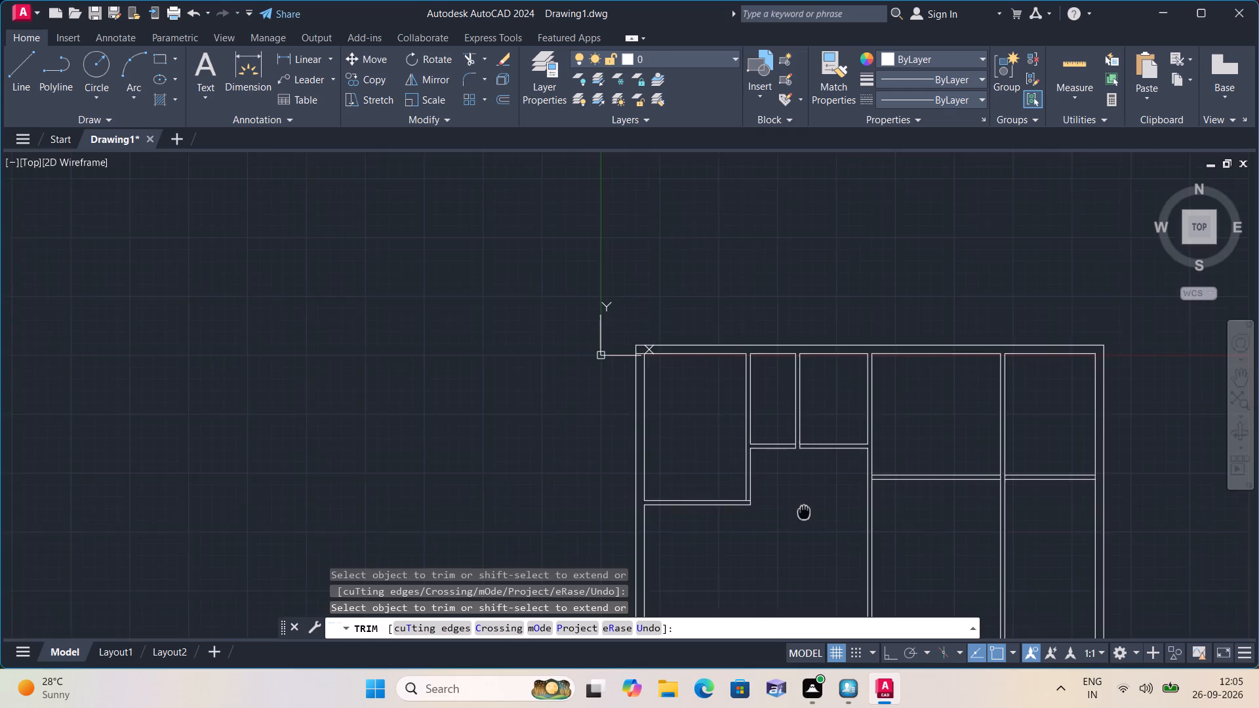
middle_drag(797, 495, 770, 383)
middle_drag(770, 380, 770, 368)
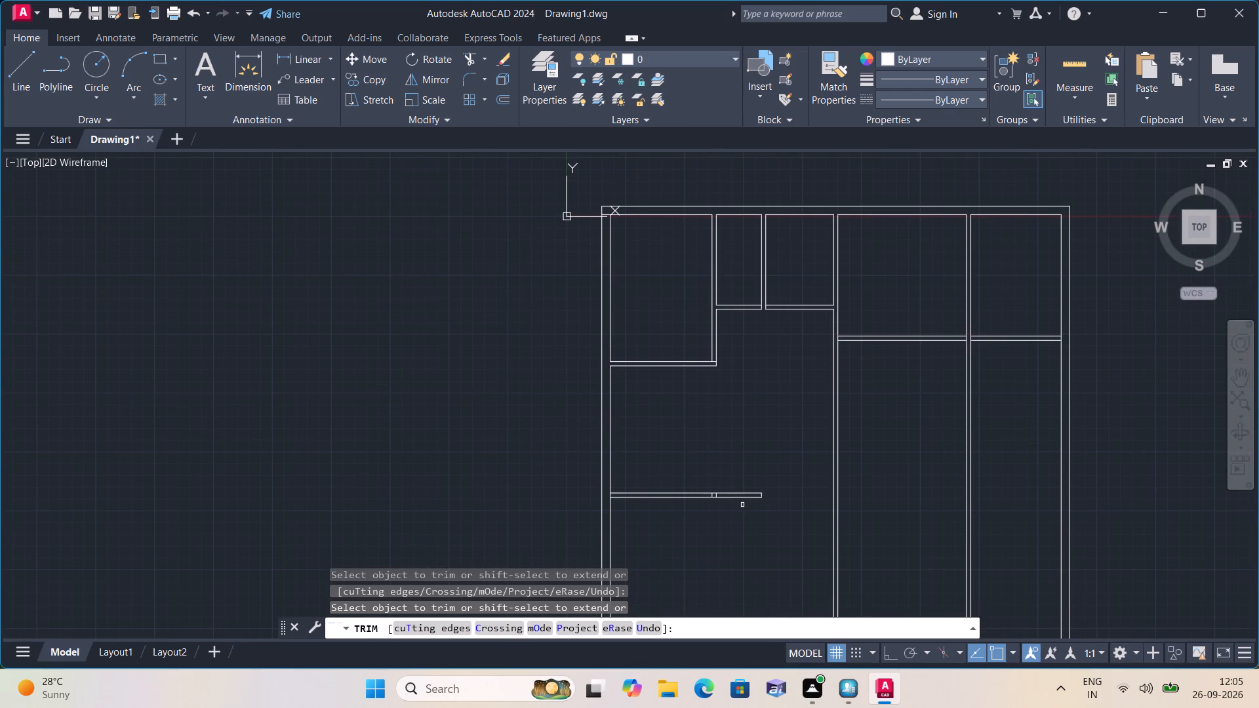
scroll(742, 496, up, 4)
click(606, 509)
click(506, 503)
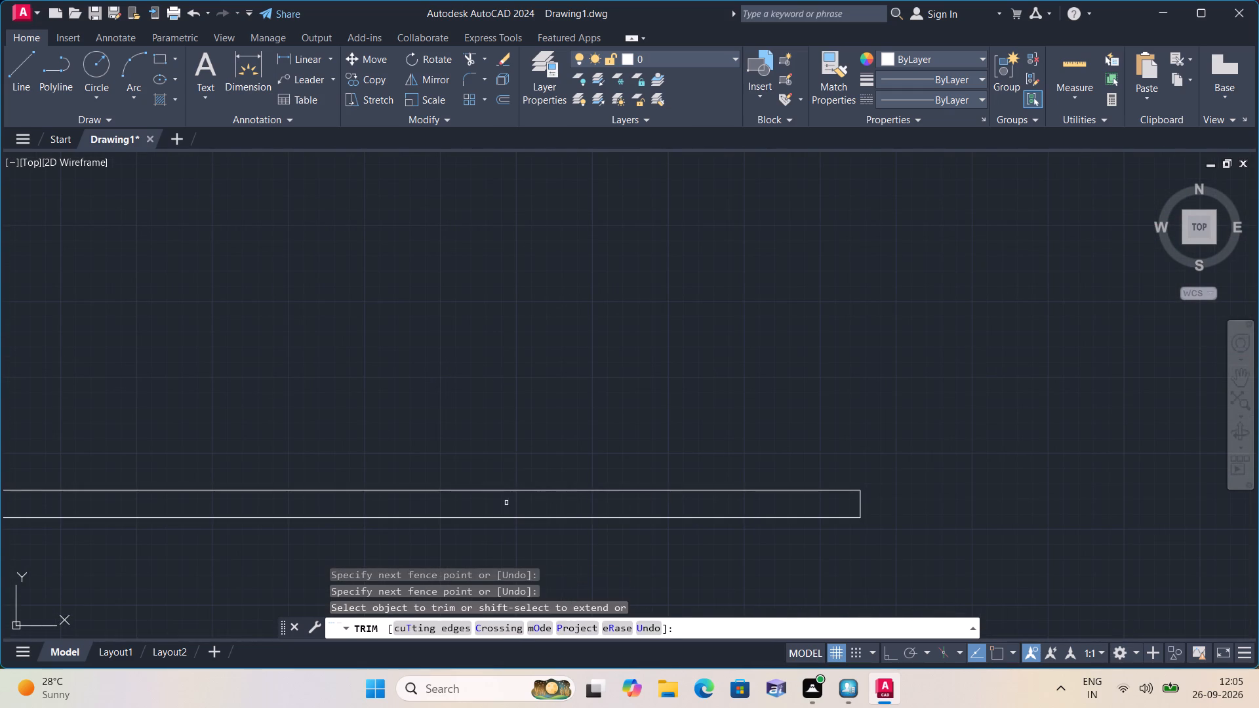
scroll(521, 477, down, 4)
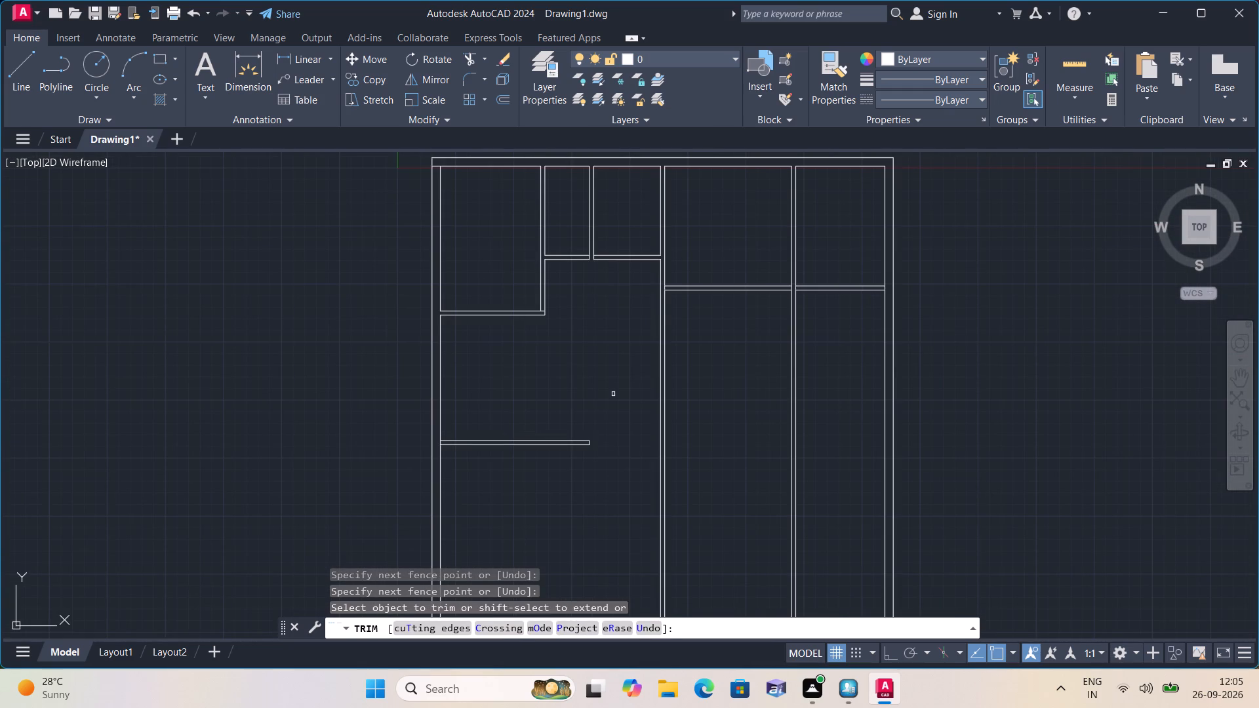
key(space)
Offset the upper line of the lower horizontal partition 4' upward.
text(off)
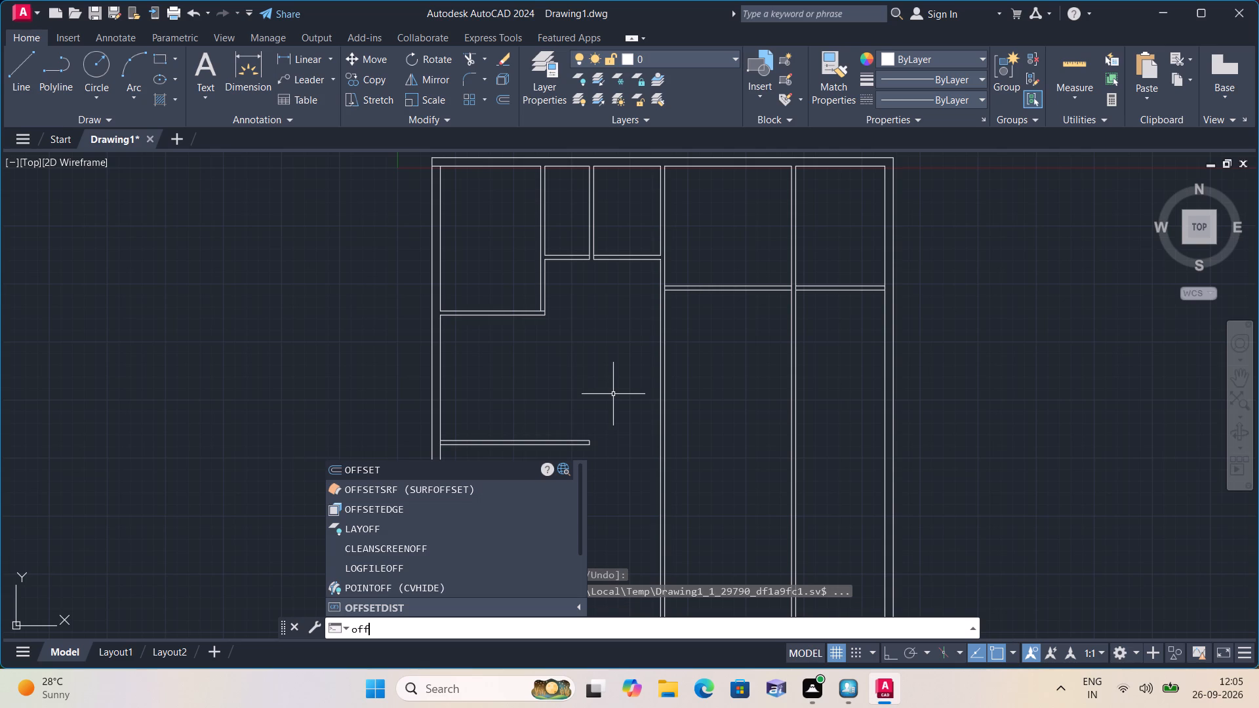
key(space)
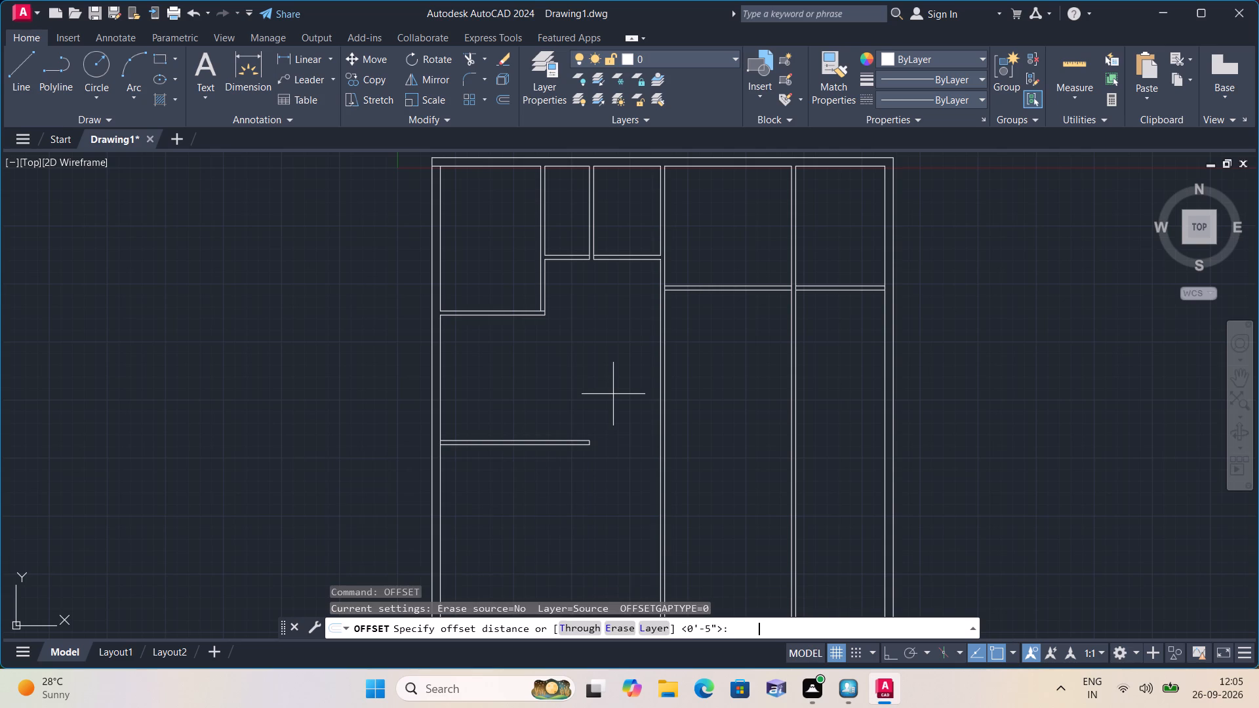
text(4')
key(space)
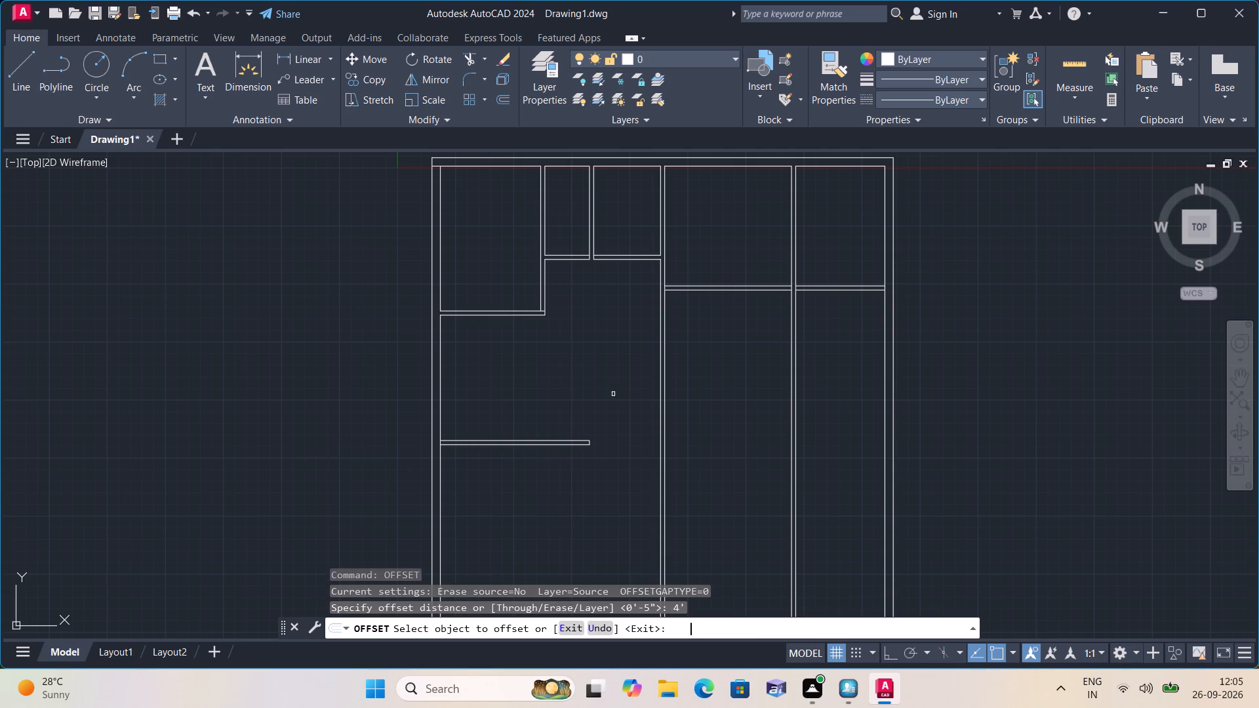
click(542, 439)
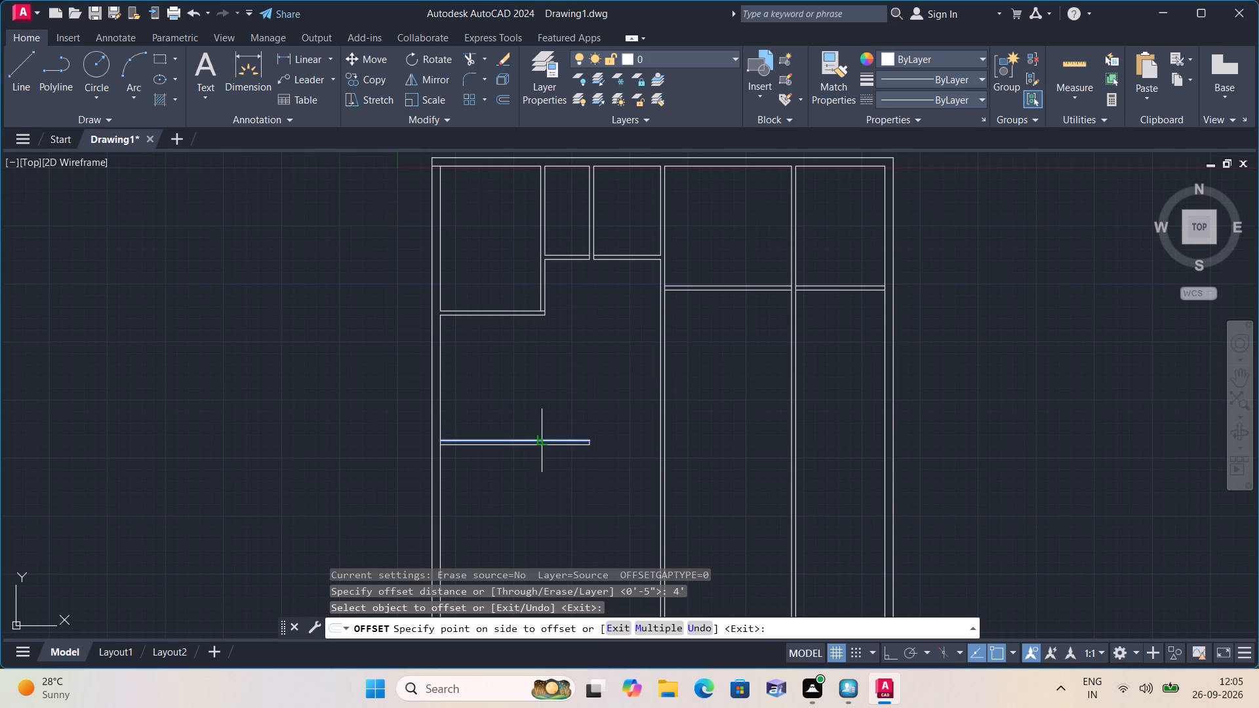
click(551, 376)
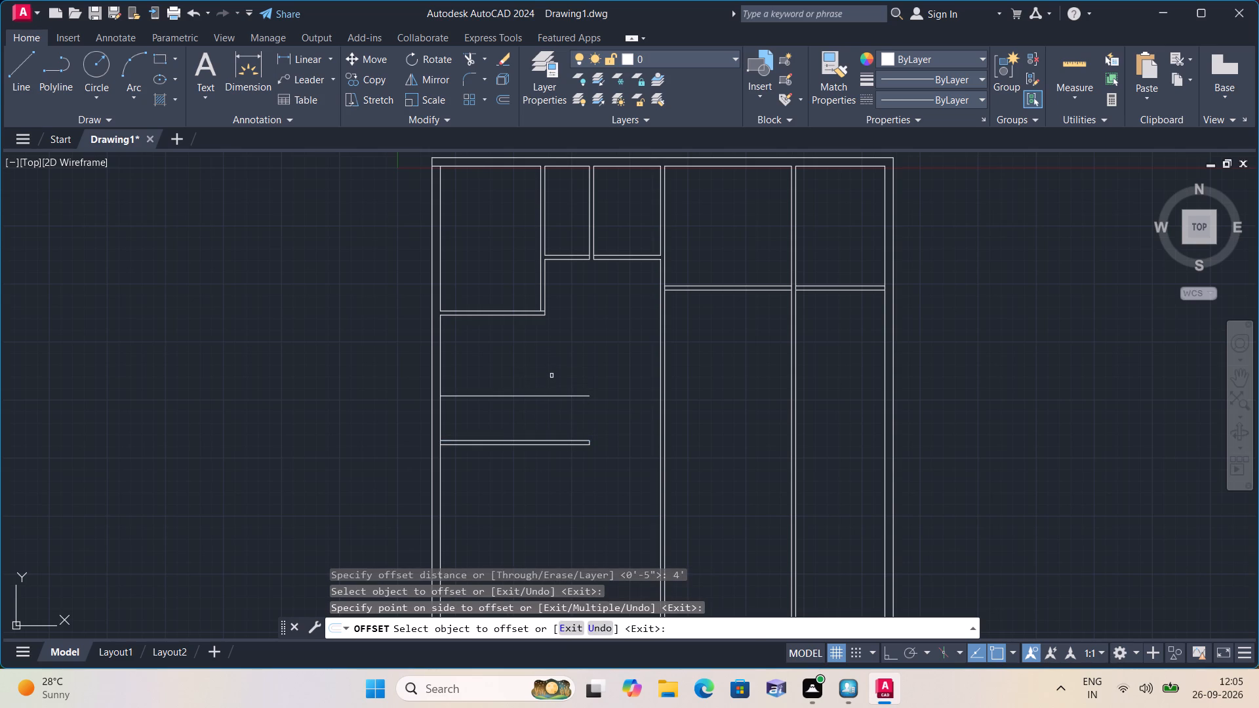
key(space)
Offset the new horizontal line 4.5" upward to form a partition wall.
key(space)
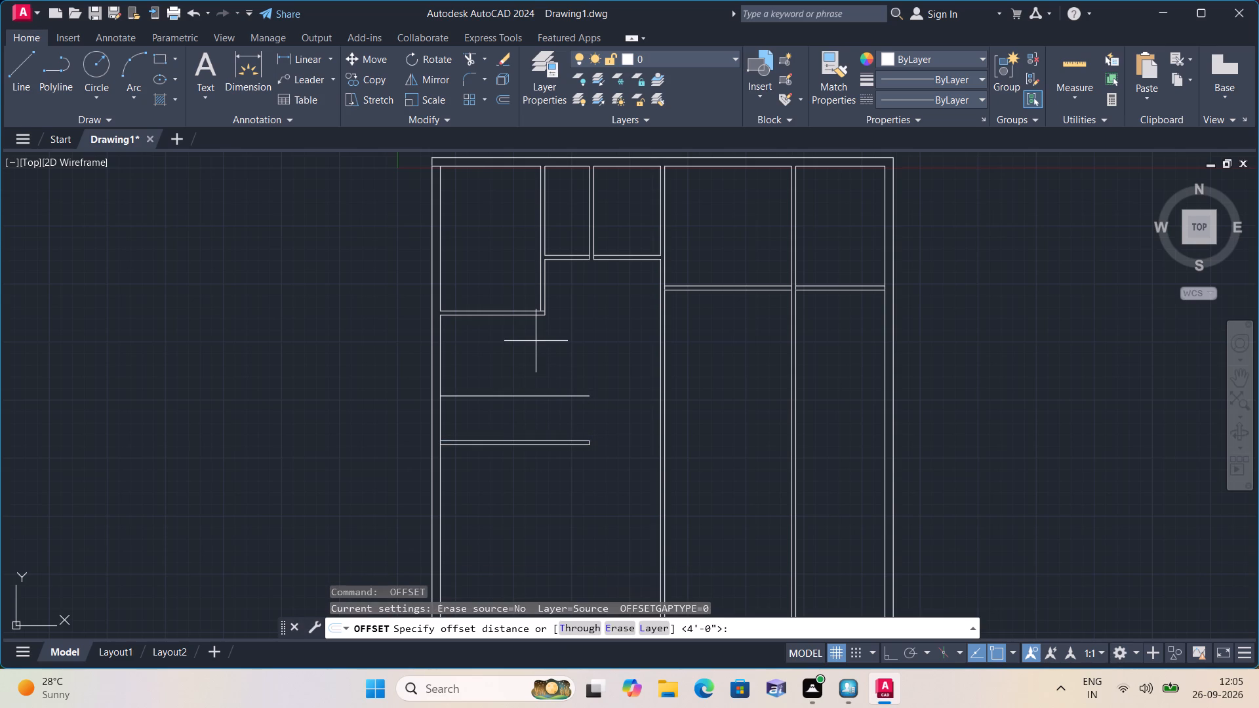
text(4.5")
key(space)
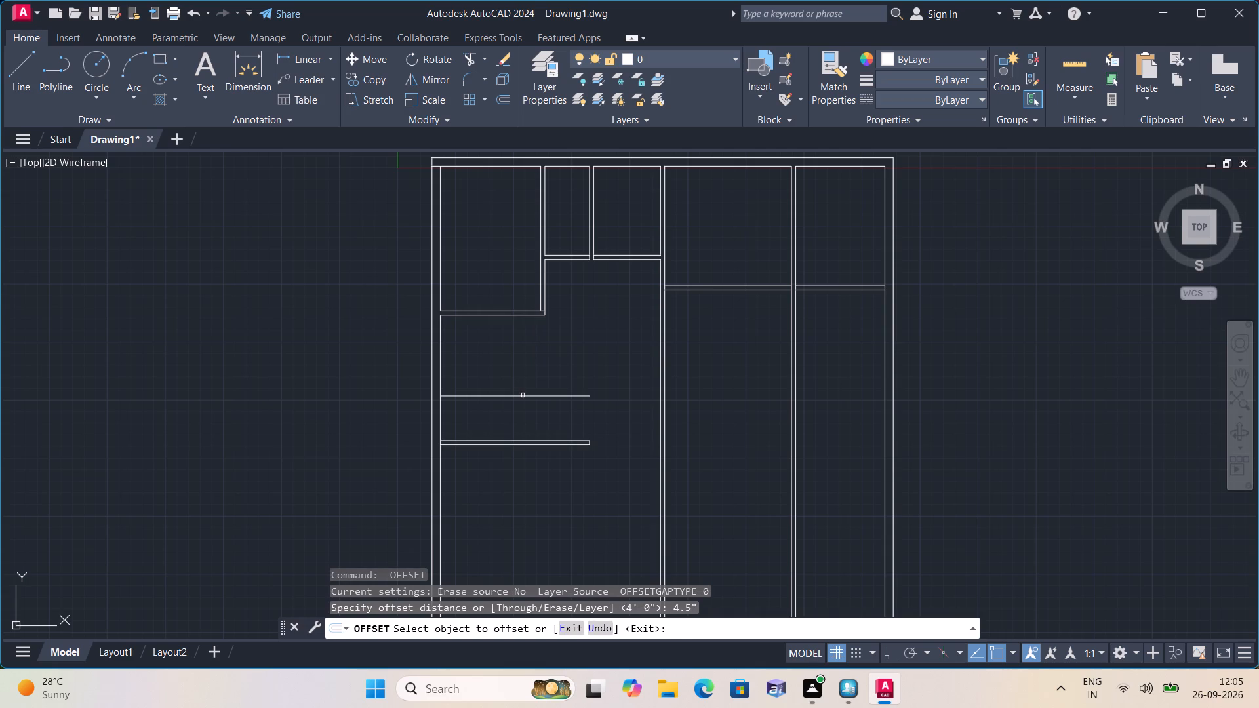
click(523, 394)
click(523, 359)
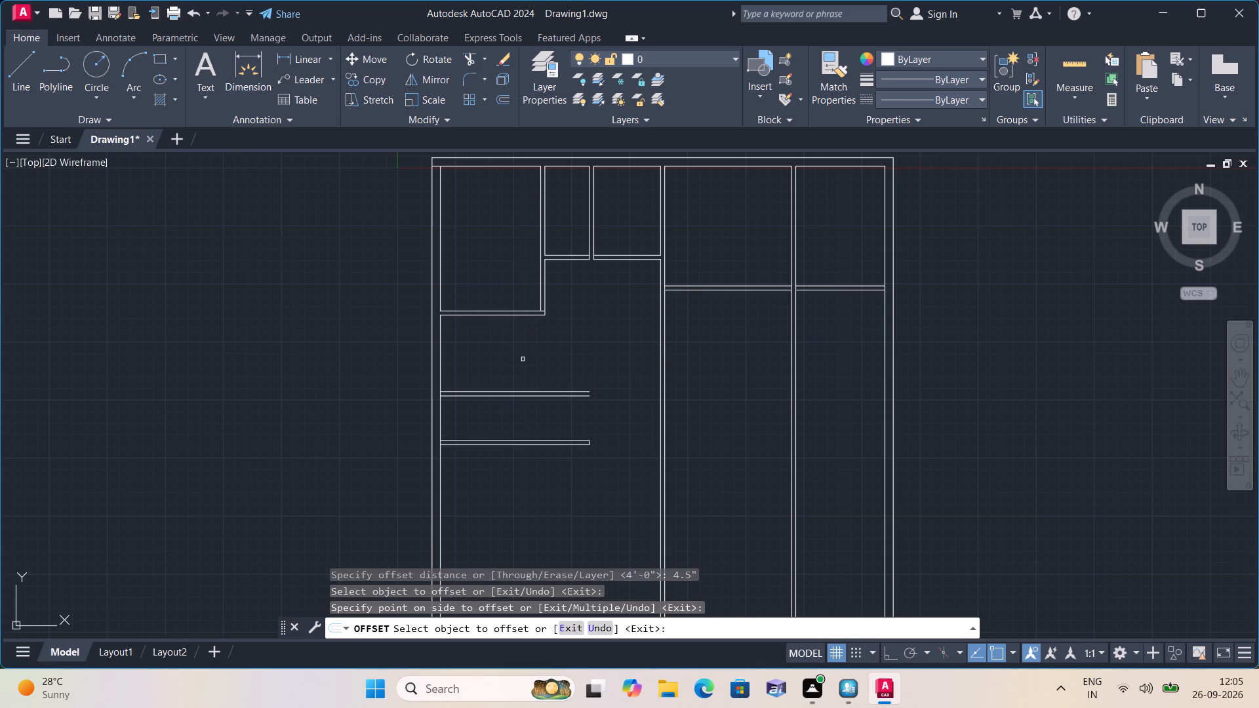
key(space)
Offset the inner line of the outer wall beside the short partitions 8' inward.
key(space)
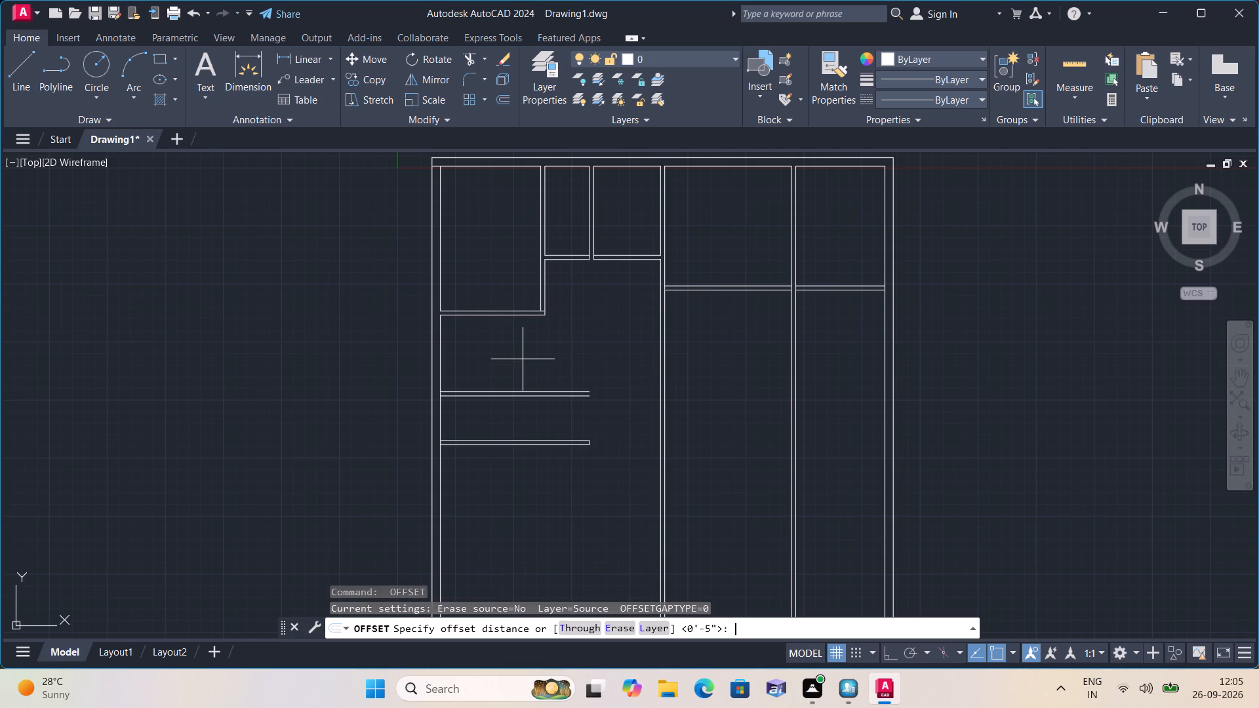
text(8')
key(space)
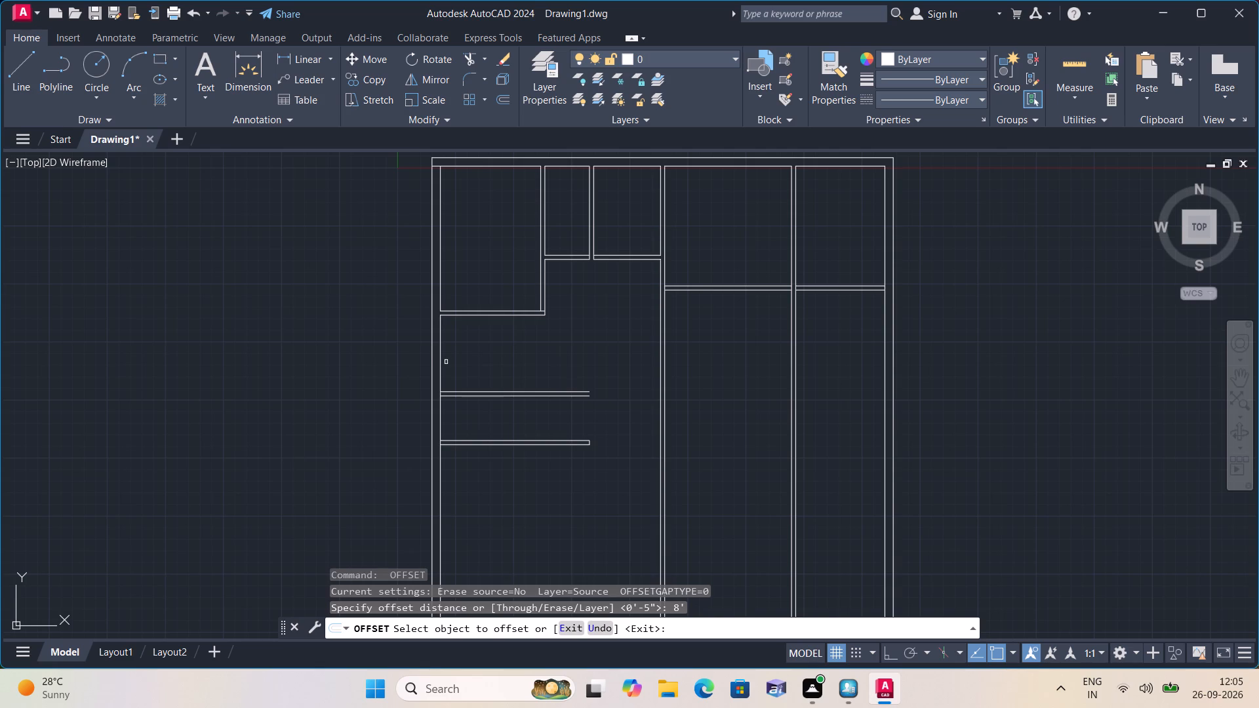
click(441, 355)
click(511, 362)
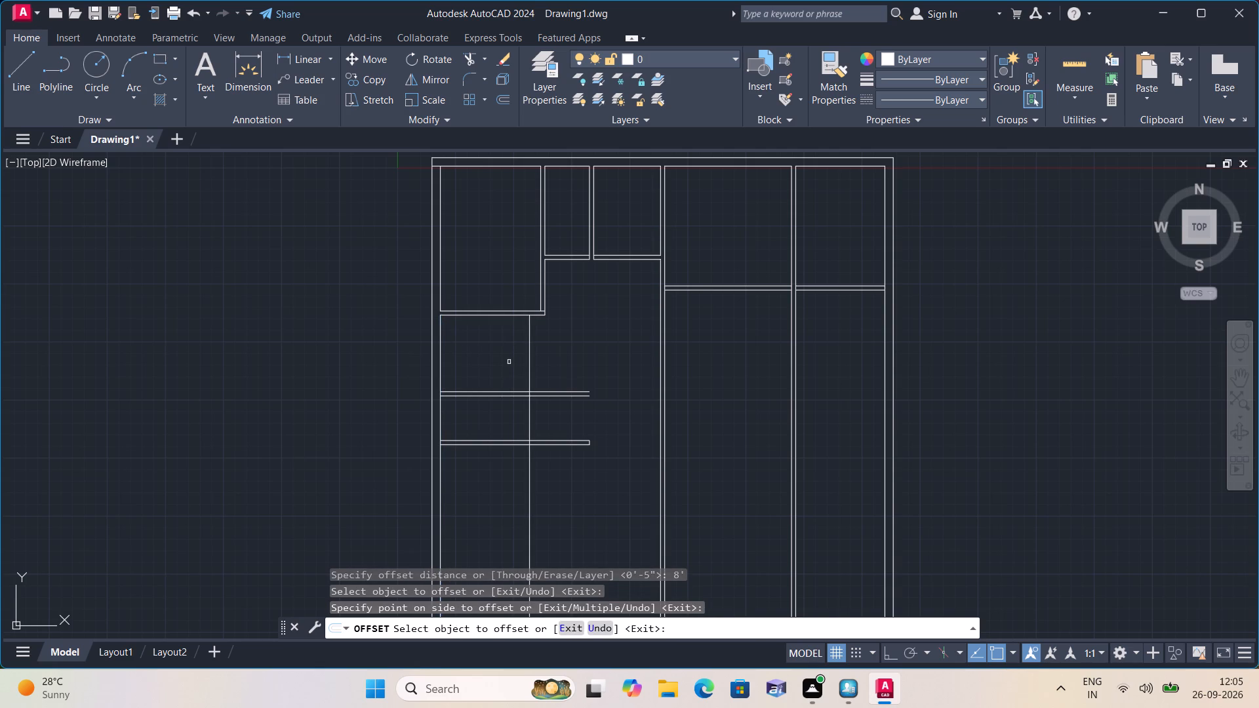
key(space)
Offset the new vertical line 4.5" farther inward to form a partition wall.
key(space)
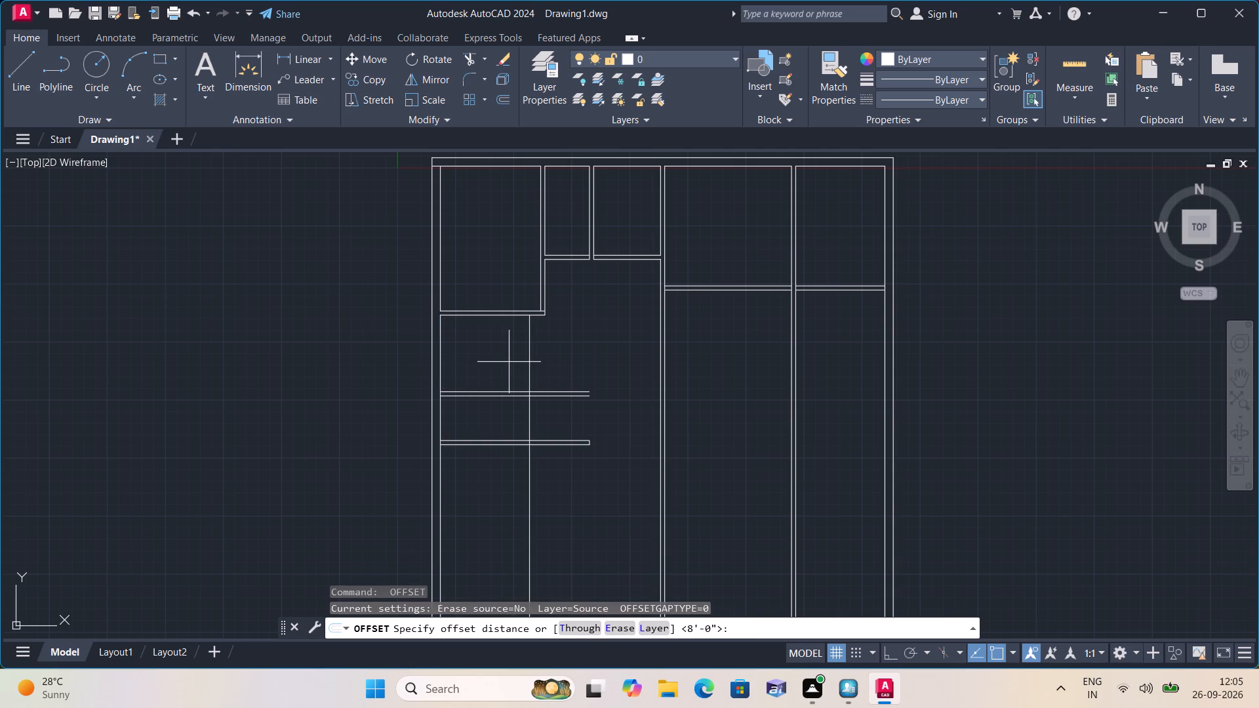
text(4.5")
key(space)
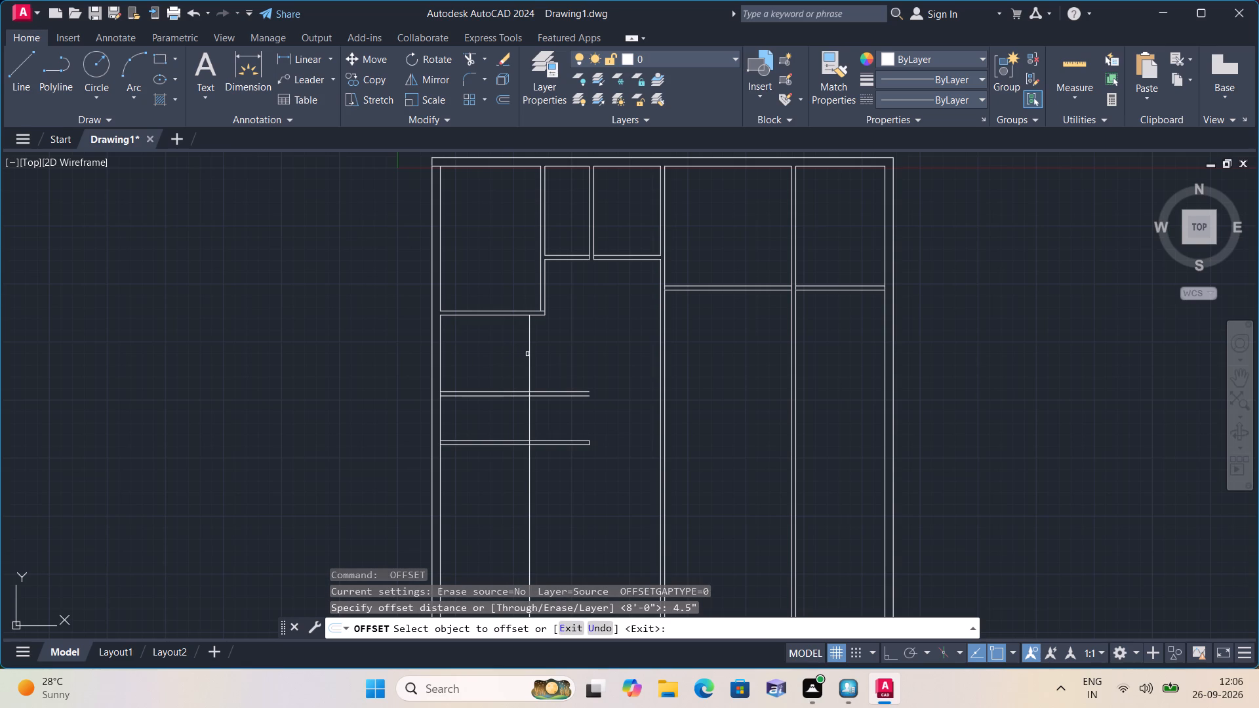
click(529, 357)
click(583, 364)
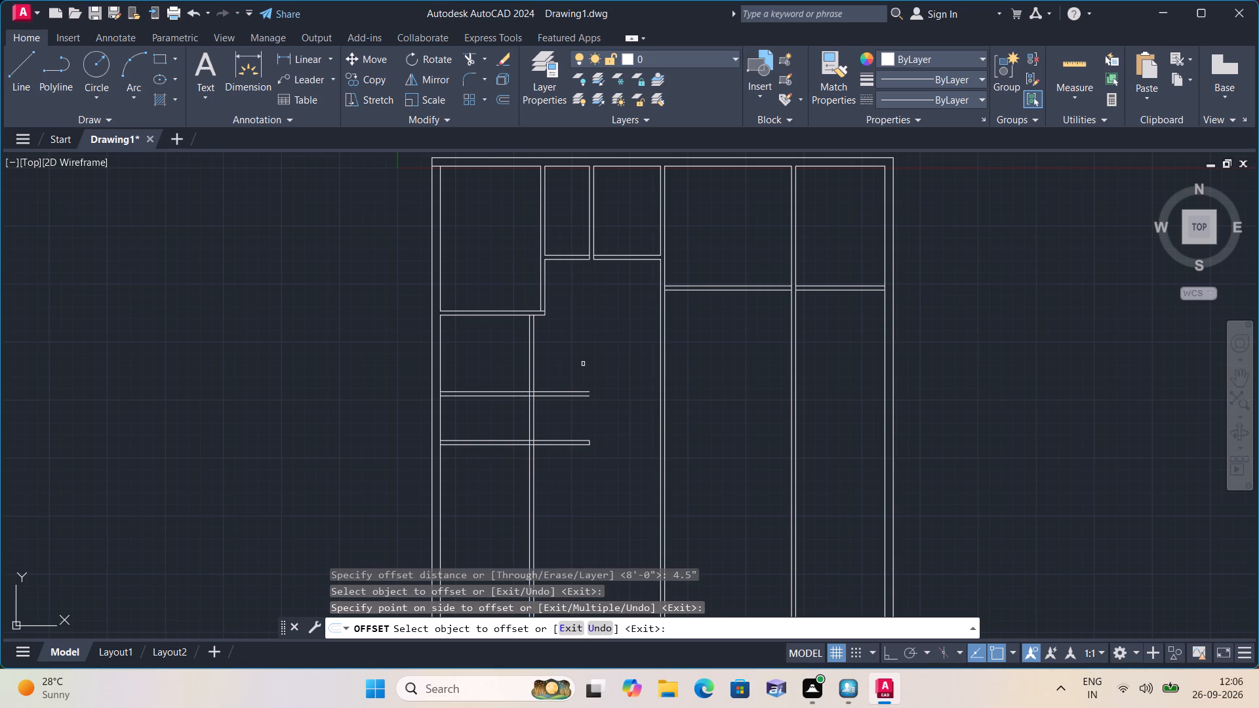
key(space)
Trim the new vertical lines above the upper short partition and below the lower one, plus the upper partition's lines beyond the new wall.
text(trim)
key(space)
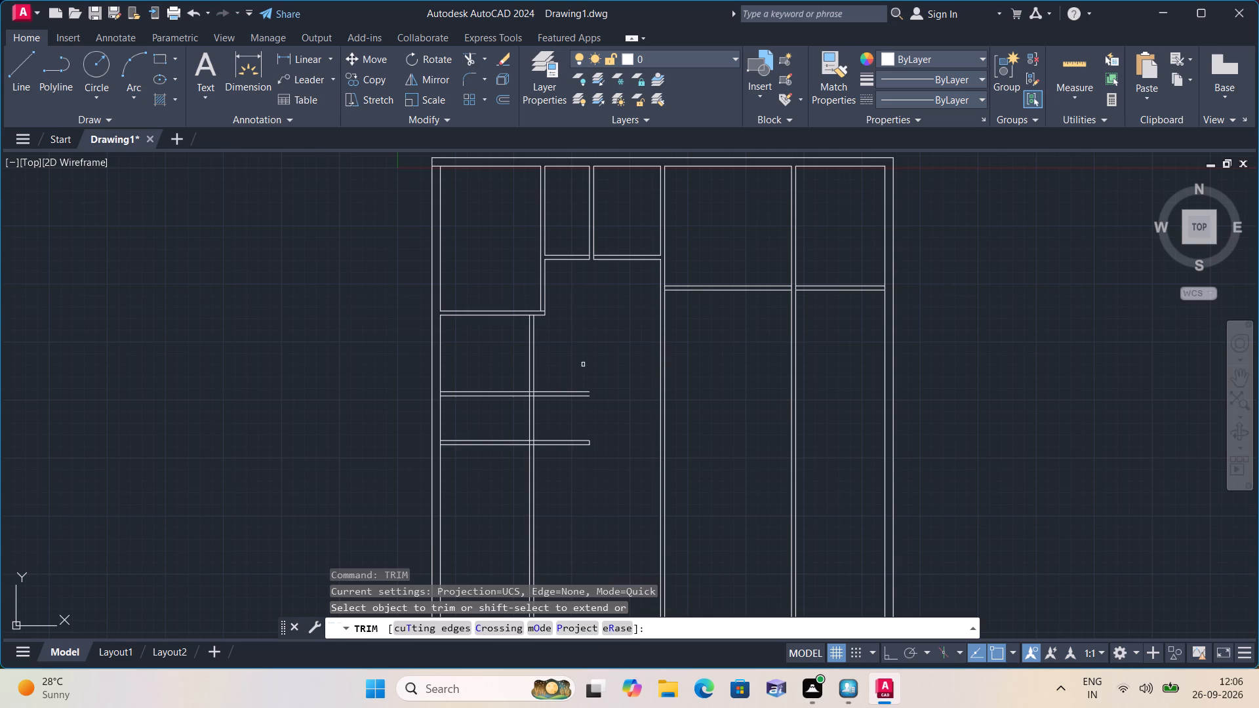
click(579, 352)
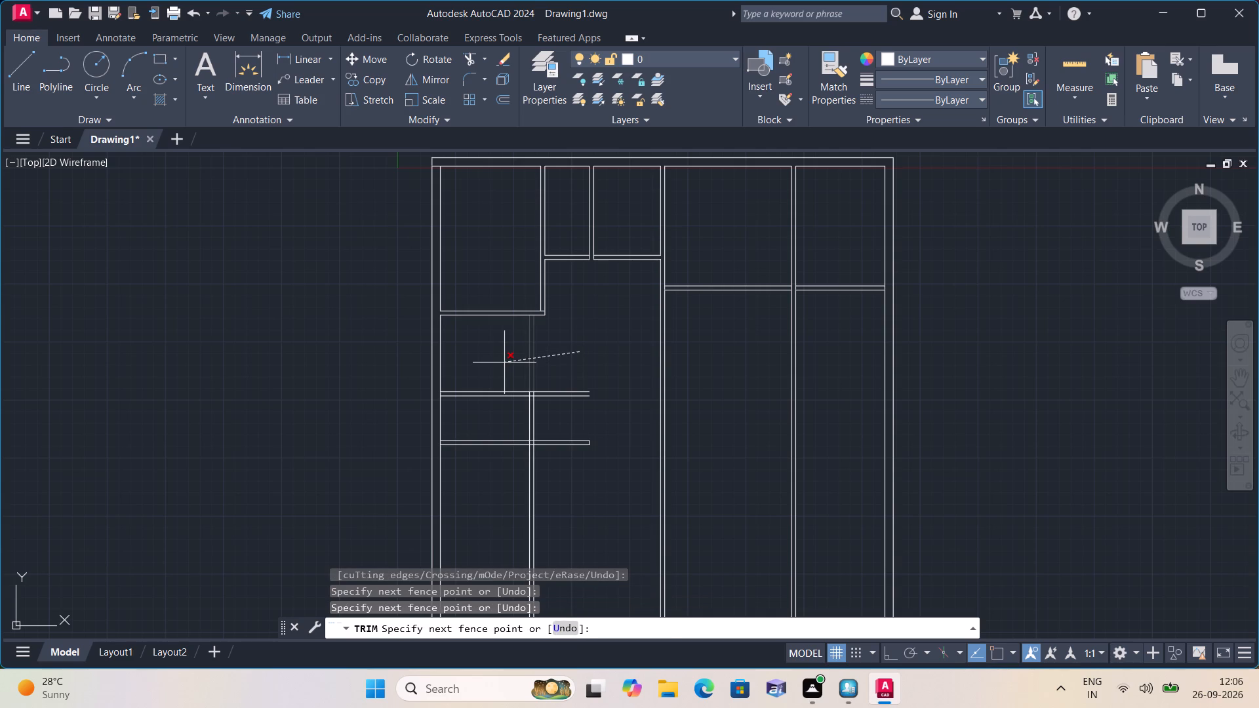
click(504, 363)
click(543, 363)
click(600, 417)
click(550, 471)
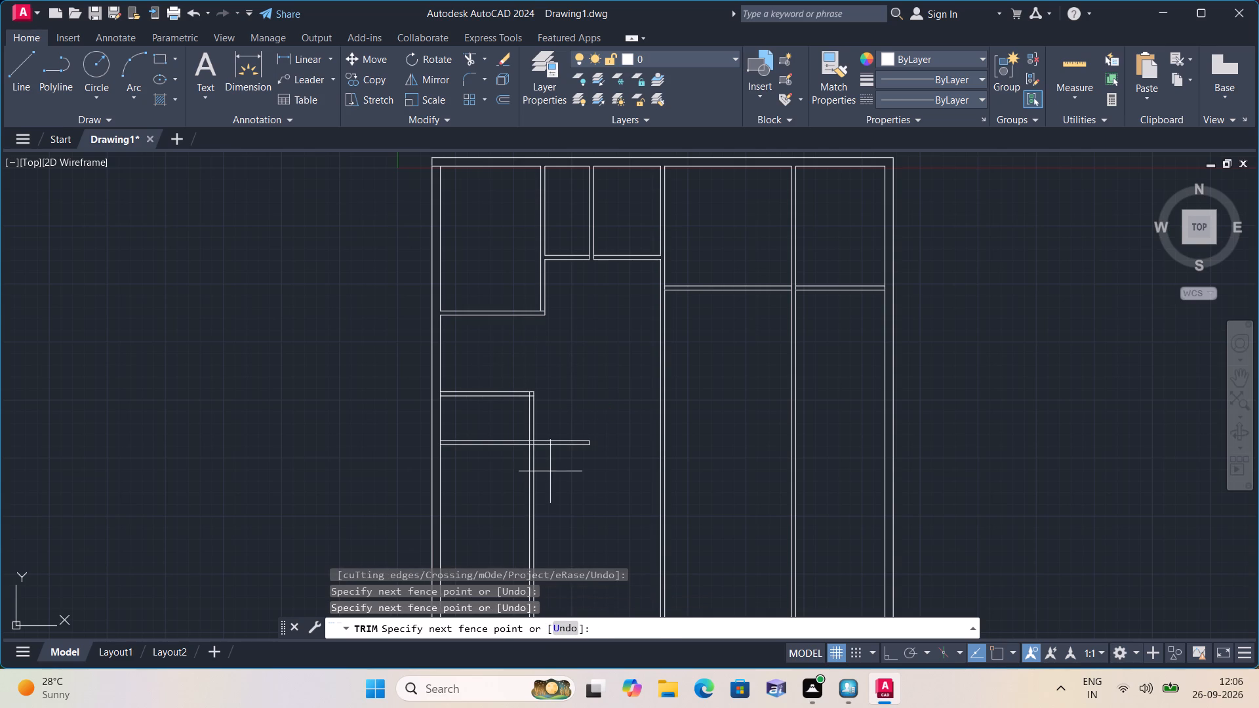
click(517, 498)
Trim the outer wall's inner line where the two short horizontal partitions join it.
scroll(445, 404, up, 2)
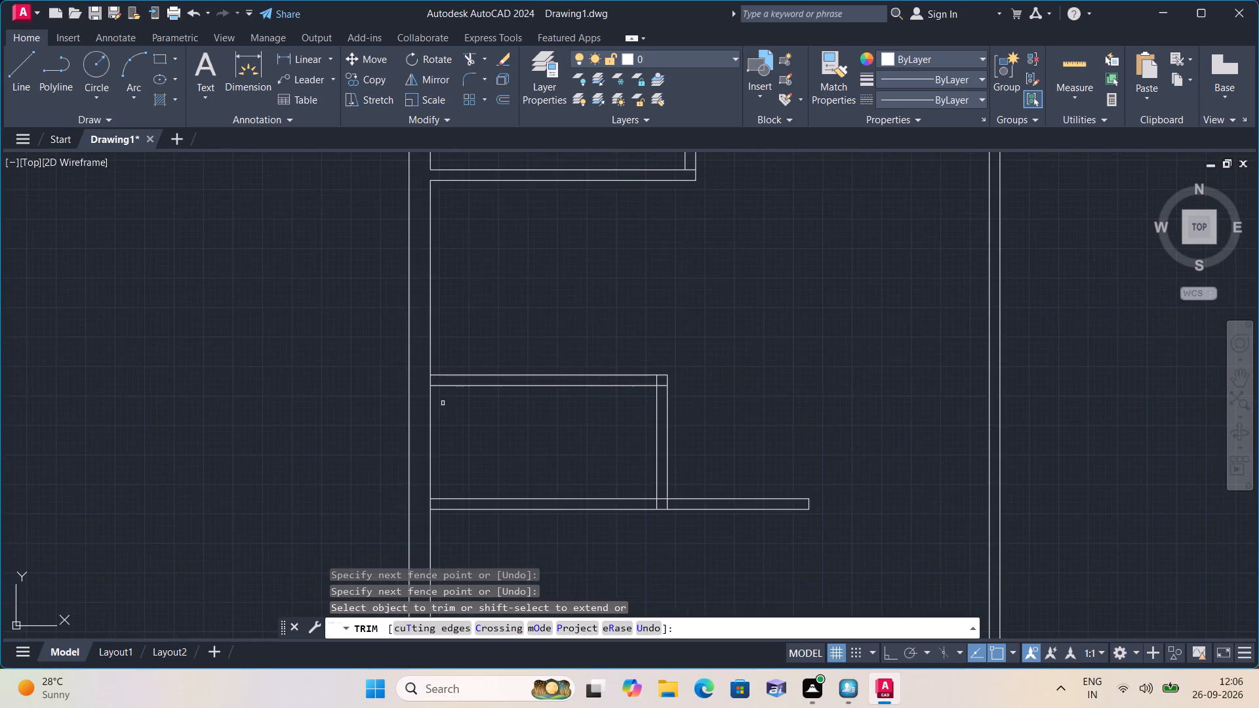
scroll(437, 400, up, 2)
click(416, 351)
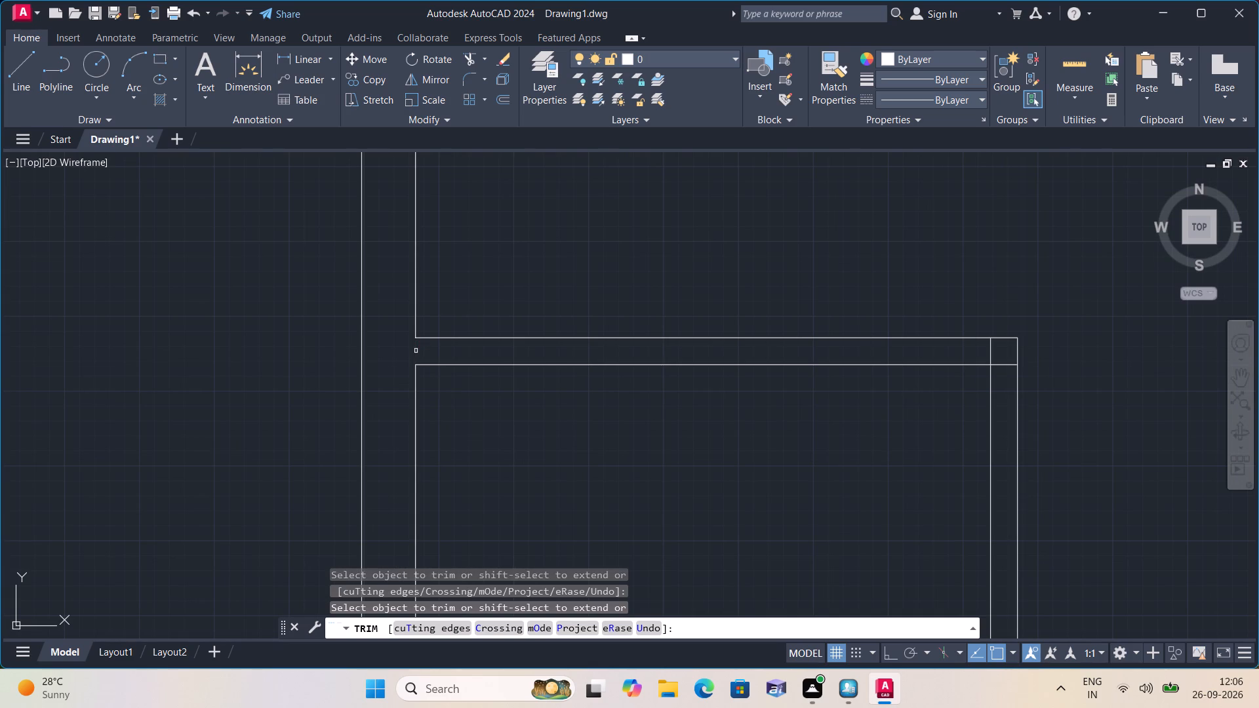
scroll(416, 351, down, 3)
scroll(426, 443, up, 2)
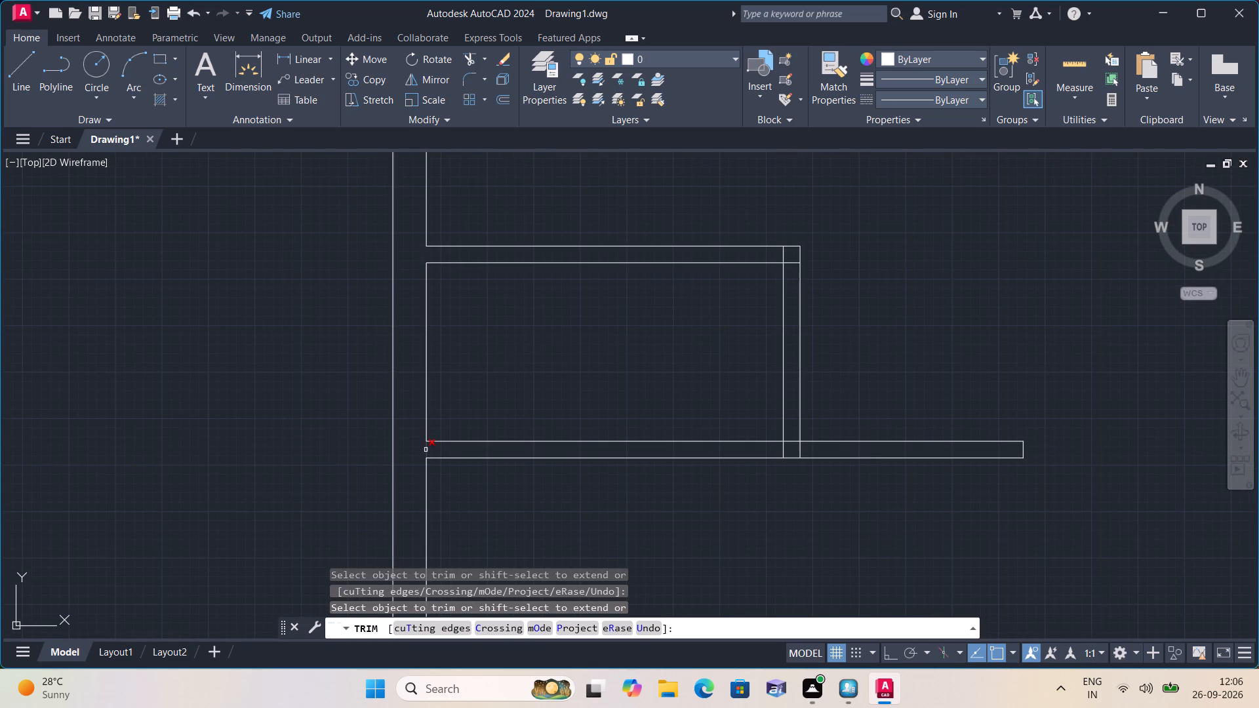
click(426, 449)
Trim both inner stubs at the small room's upper corner, and the horizontal piece and outer vertical stub at its lower wall junction.
scroll(772, 270, up, 1)
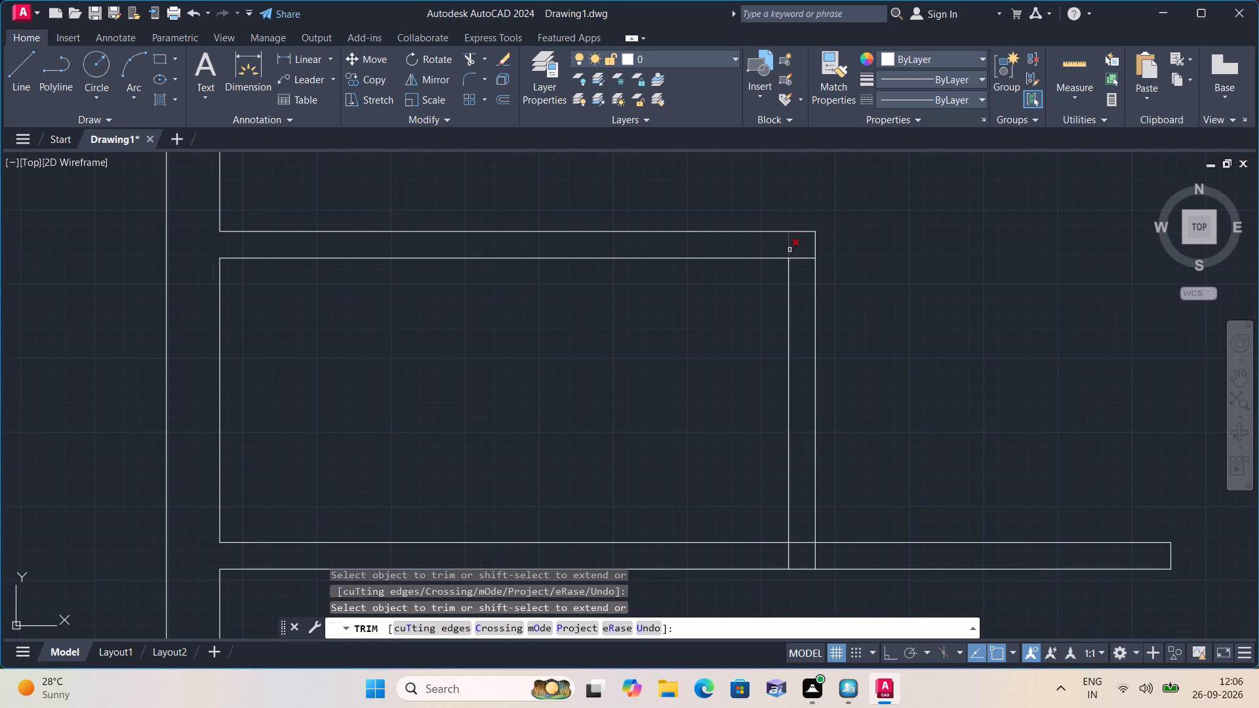
click(789, 250)
click(798, 256)
scroll(890, 330, down, 1)
middle_drag(917, 333, 835, 264)
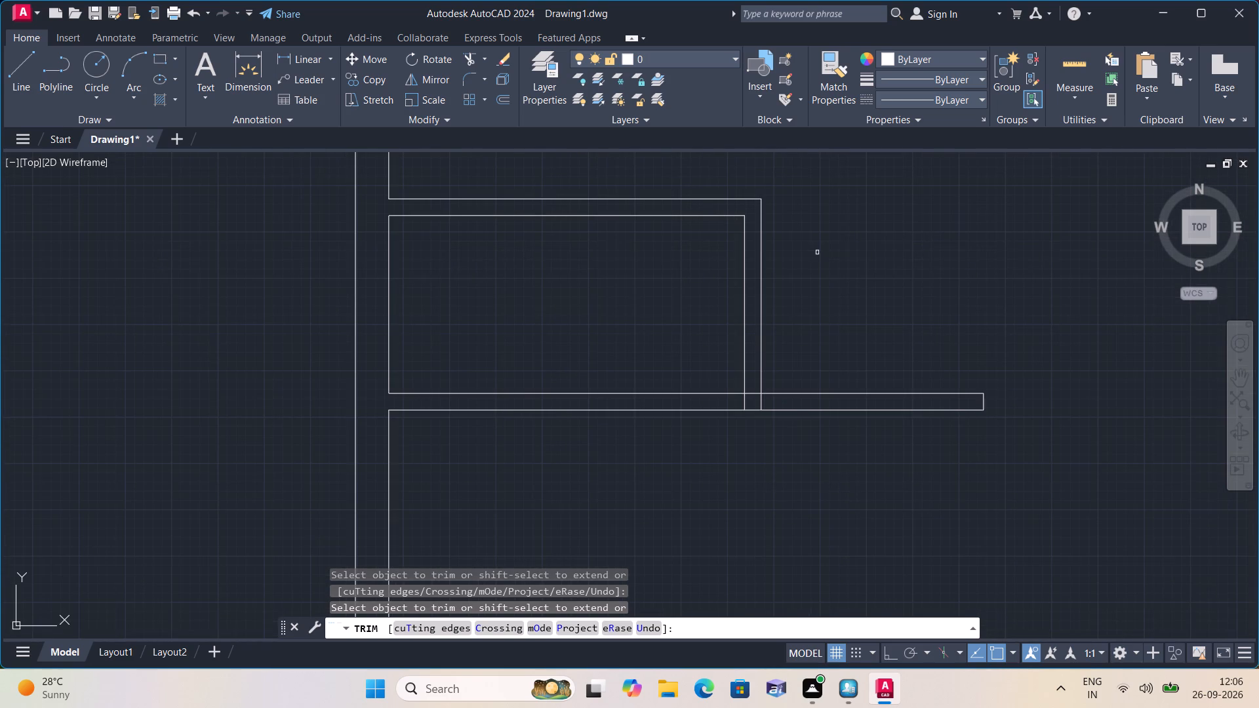
scroll(765, 402, up, 1)
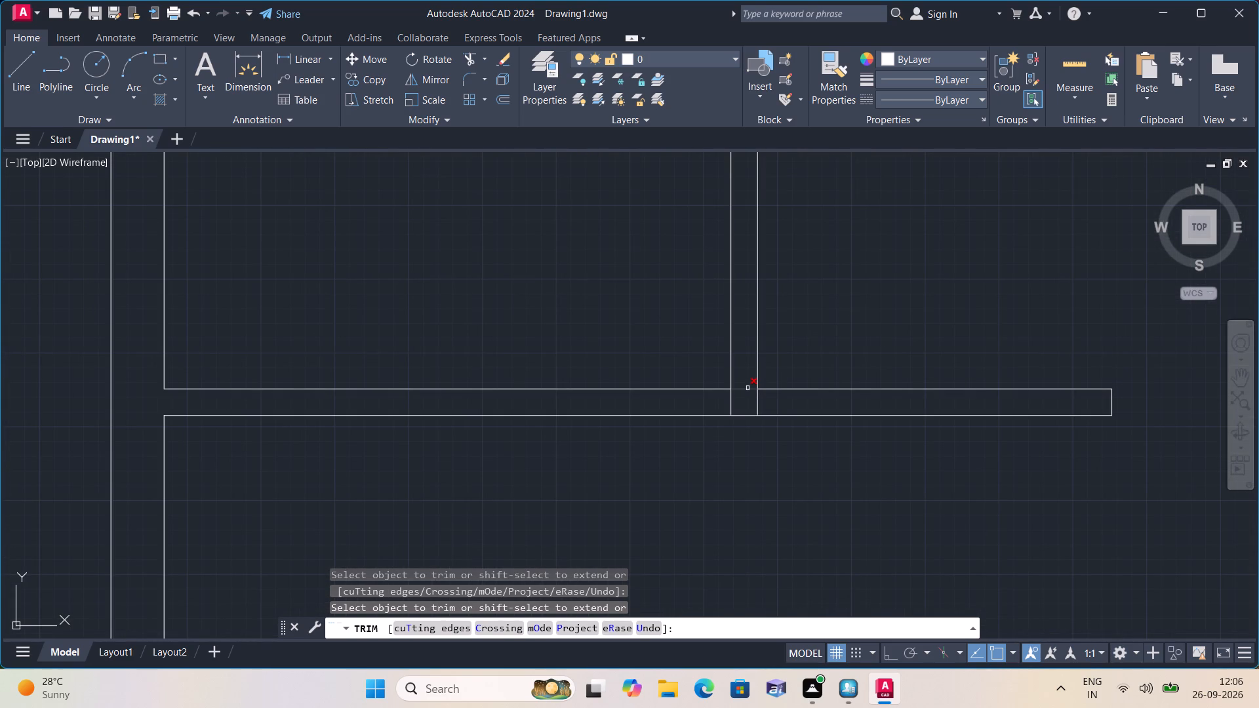
click(748, 388)
click(759, 404)
scroll(769, 399, down, 3)
middle_drag(854, 348, 695, 344)
scroll(664, 346, down, 1)
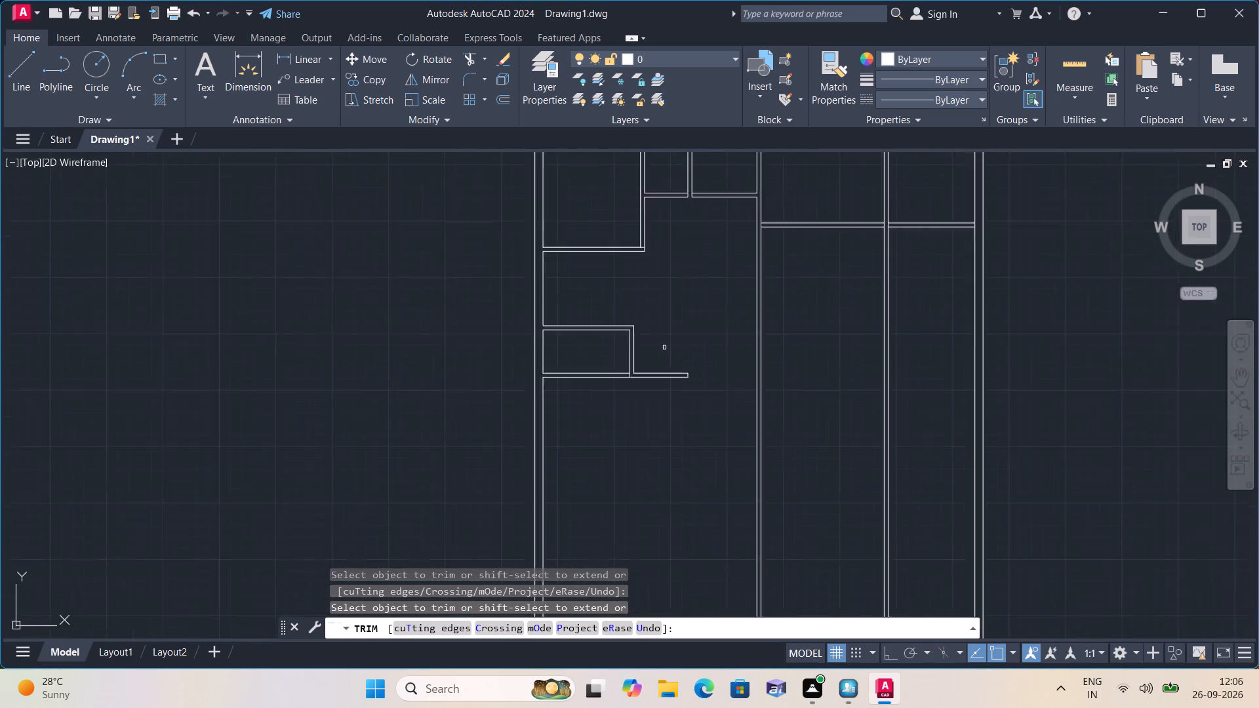
scroll(664, 347, down, 1)
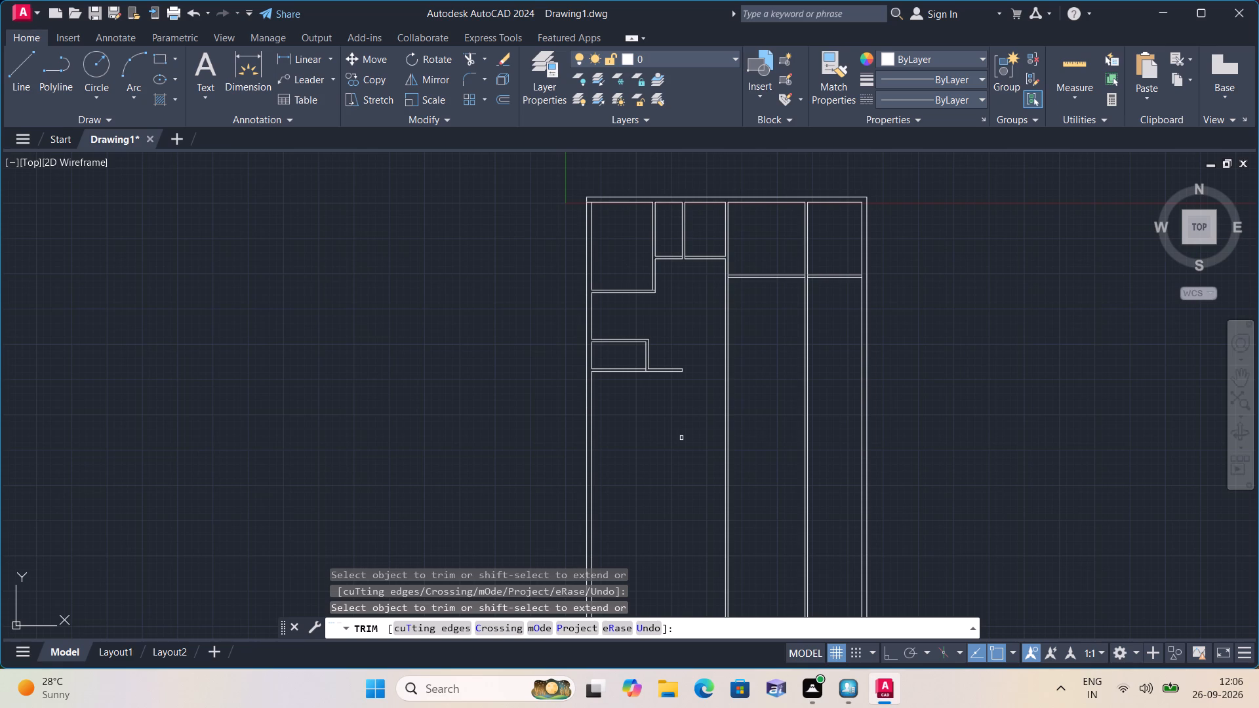
key(Escape)
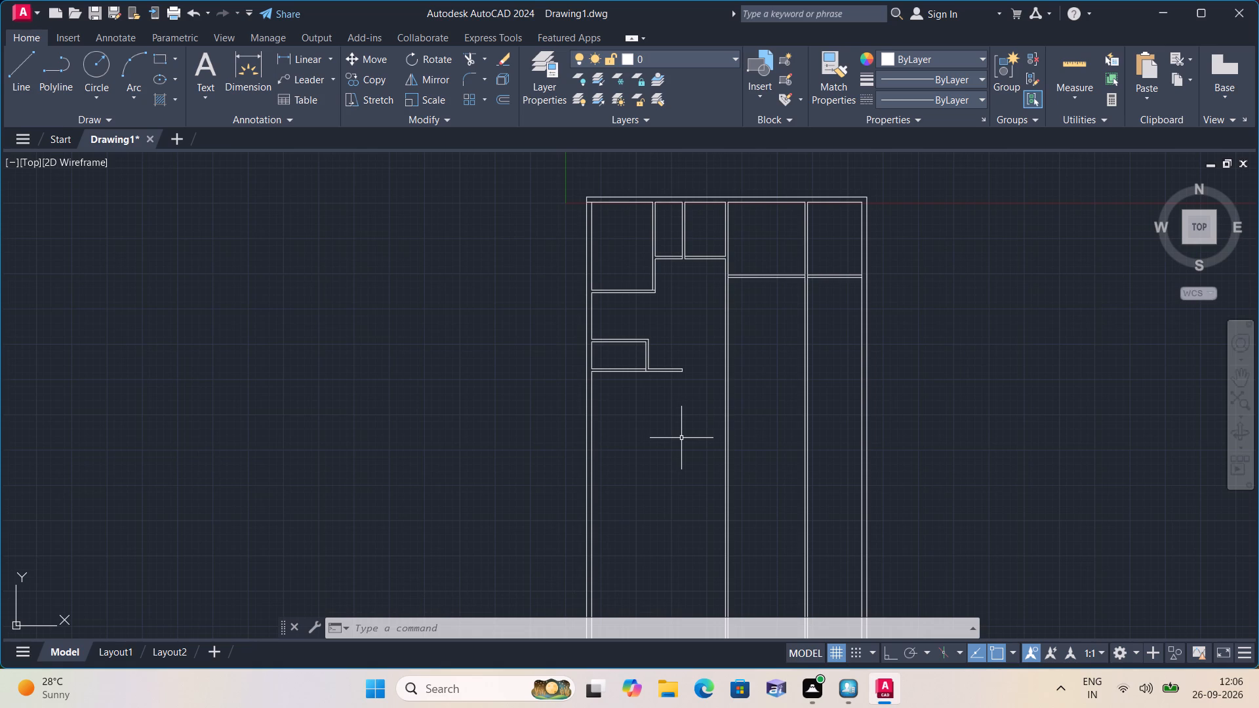
Draw a short line closing the gap between the vertical partition's two lines at the lower edge of the small top rooms' bottom wall.
middle_drag(784, 427, 758, 486)
scroll(777, 386, up, 2)
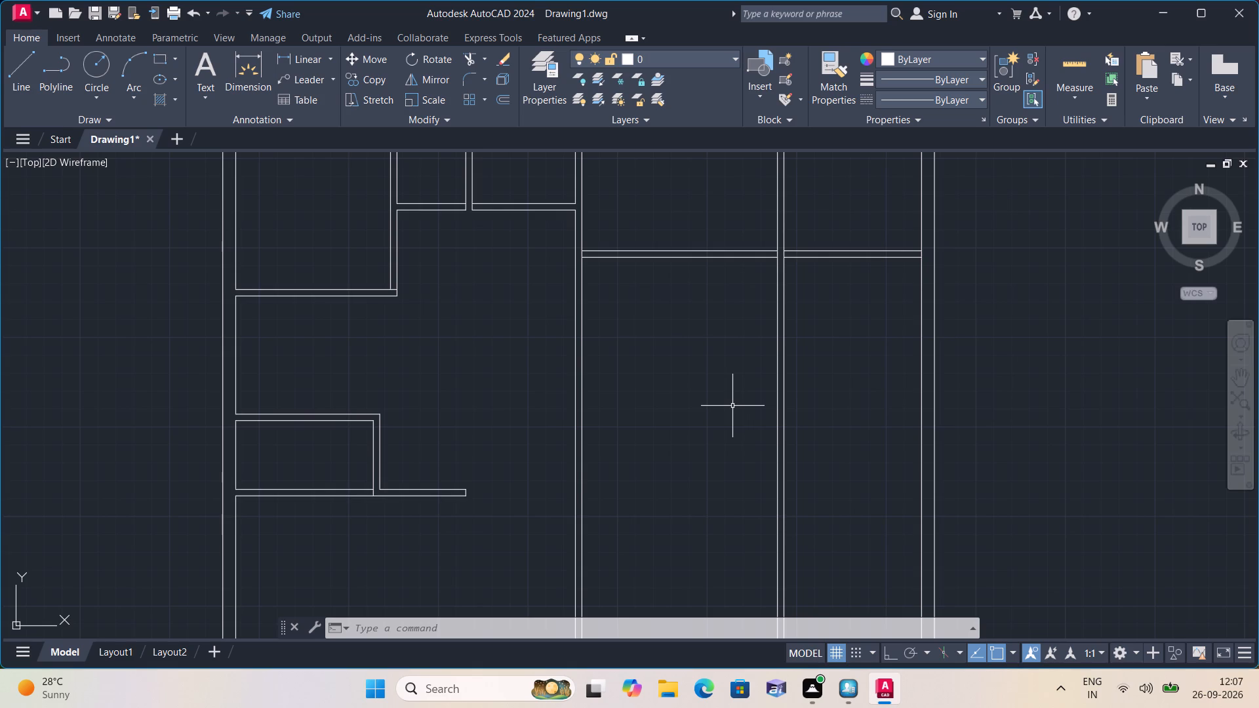
text(l)
key(space)
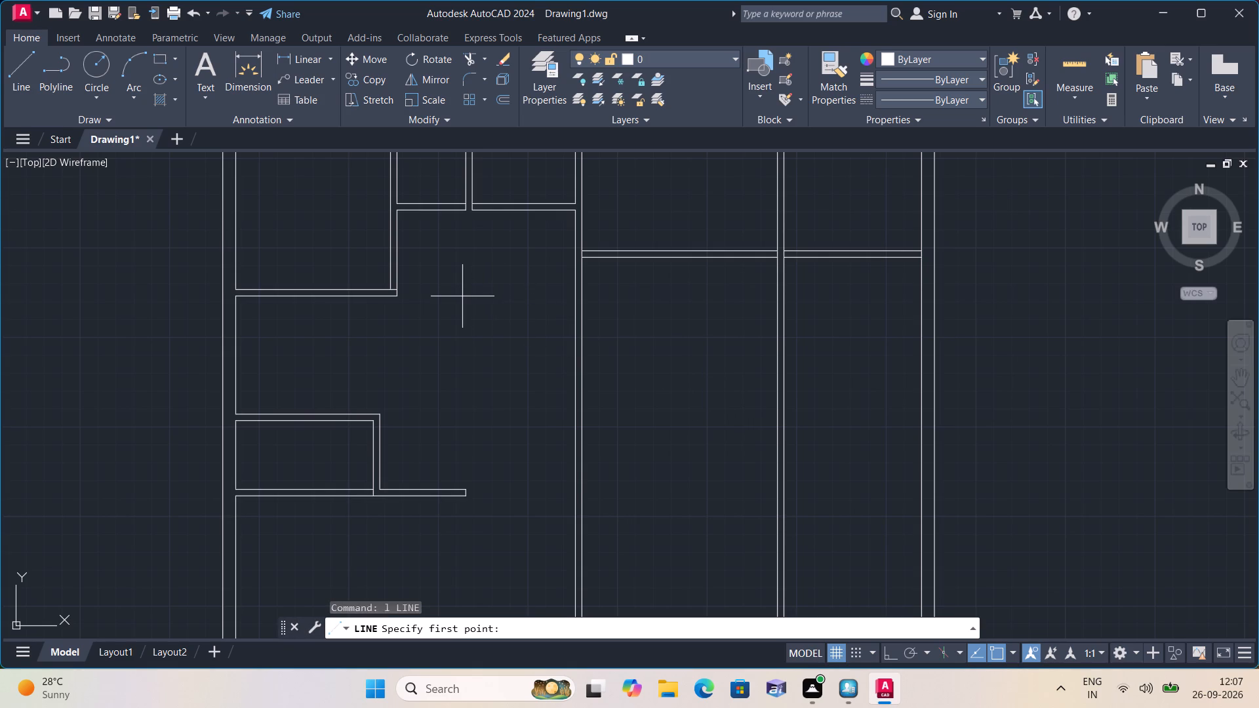
middle_drag(464, 299, 516, 413)
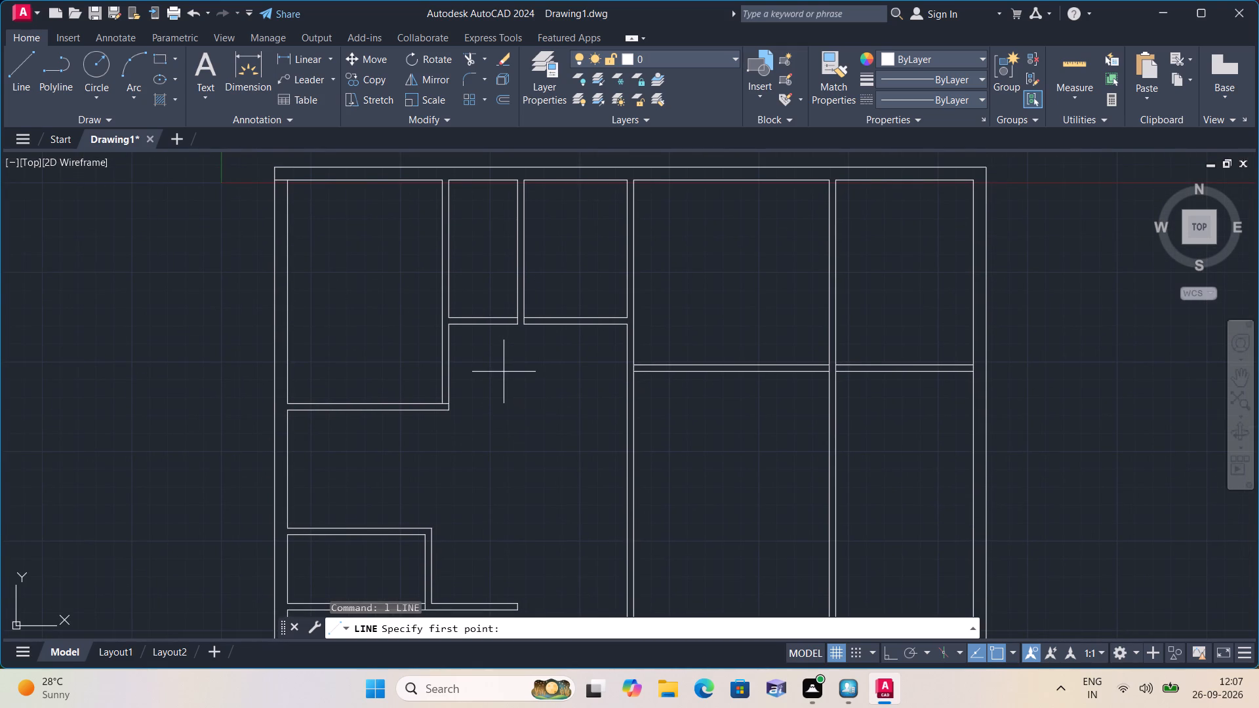
scroll(491, 321, up, 1)
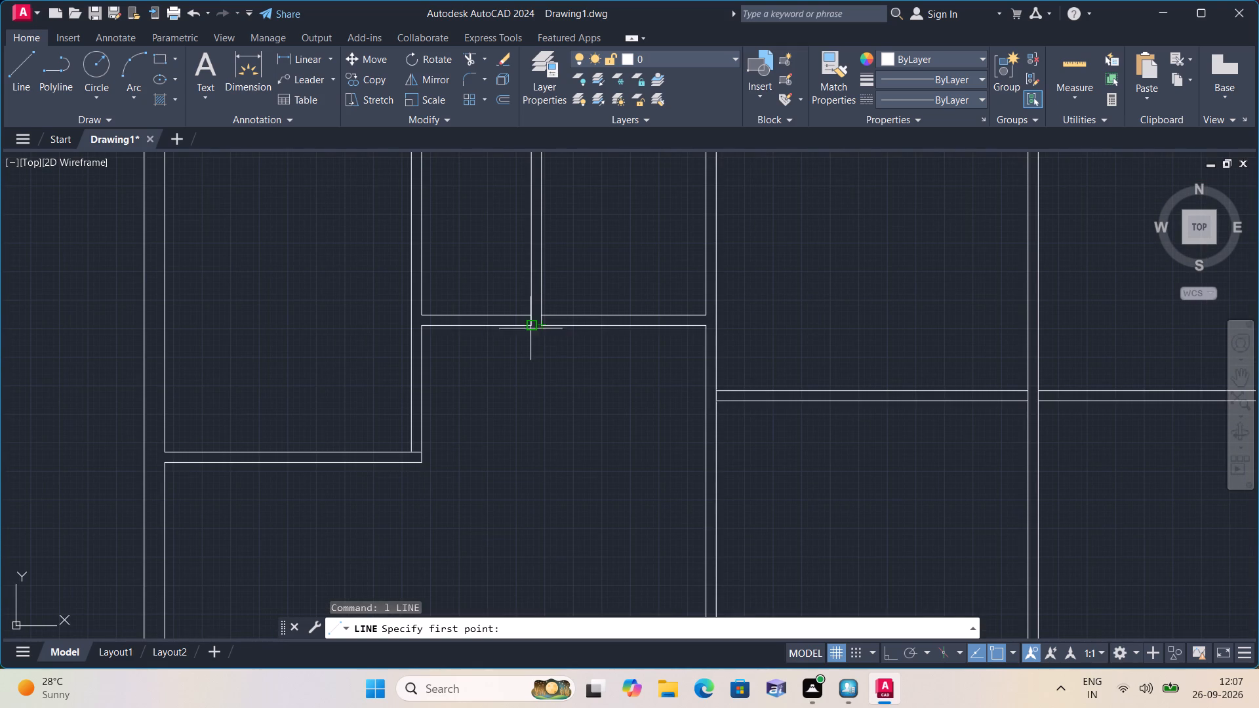
click(532, 326)
click(542, 330)
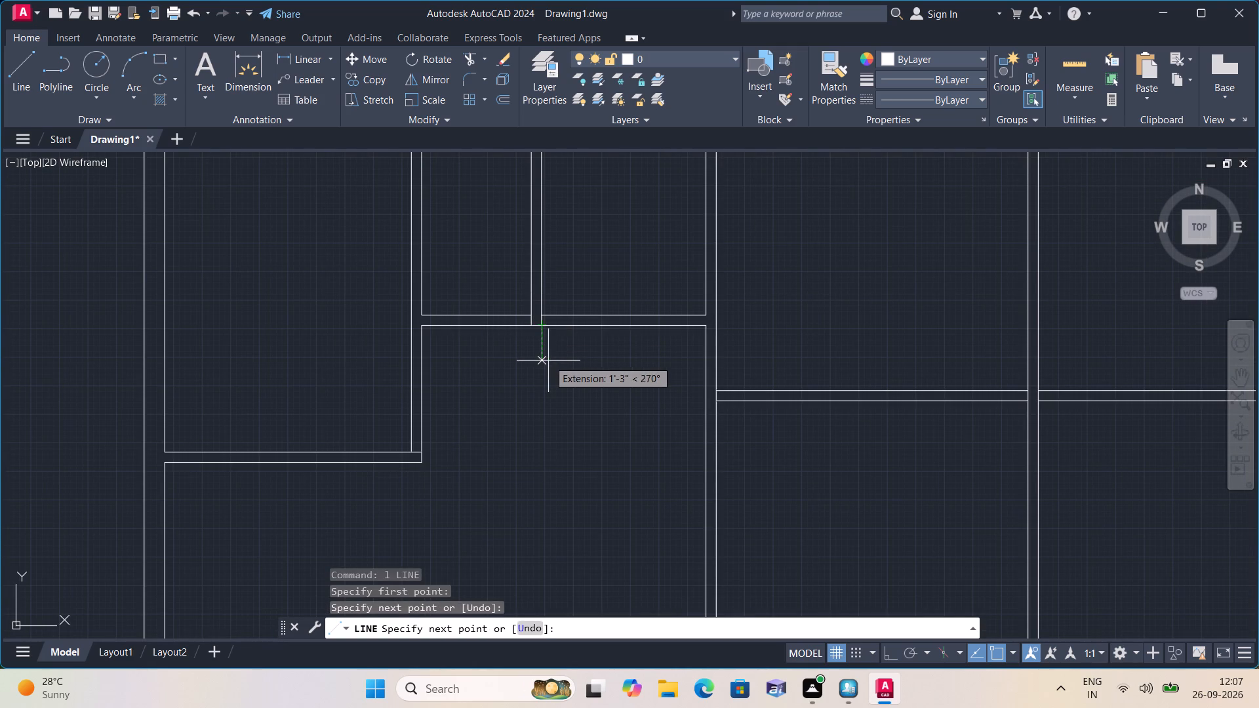
key(space)
Draw a short vertical line across the small top rooms' bottom wall, along the left face of the partition dividing them.
key(space)
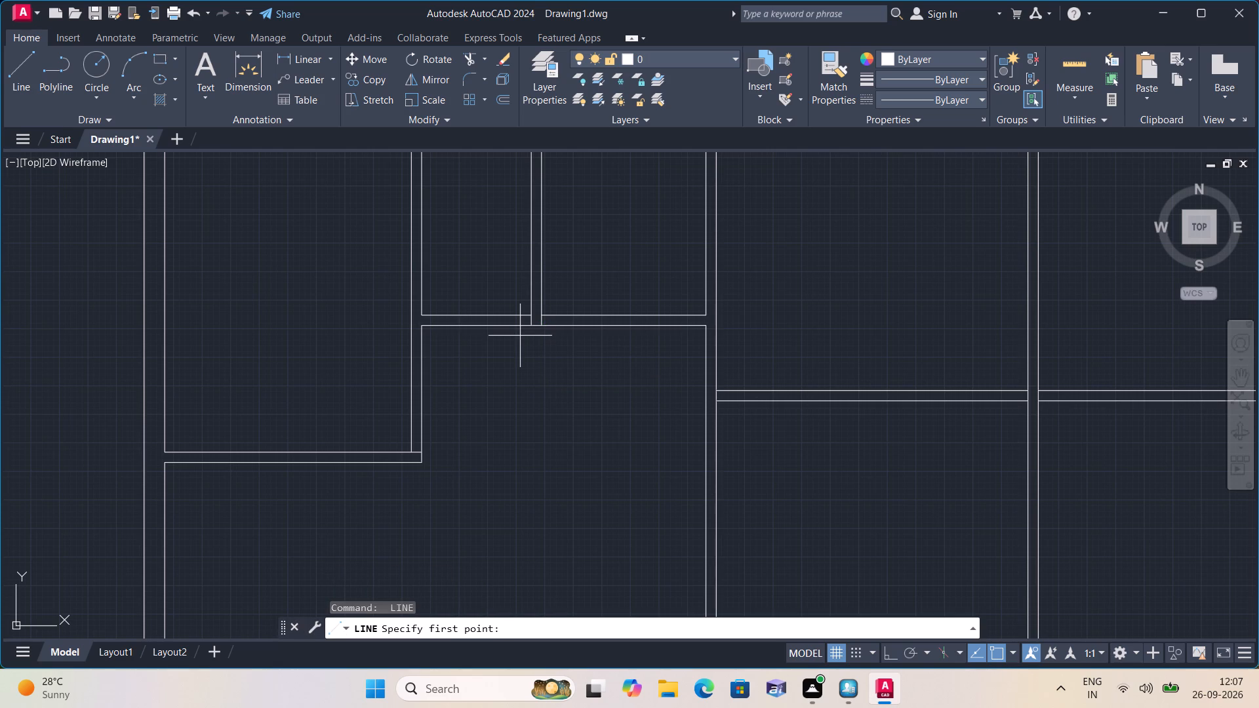
middle_drag(520, 336, 601, 397)
scroll(574, 360, up, 2)
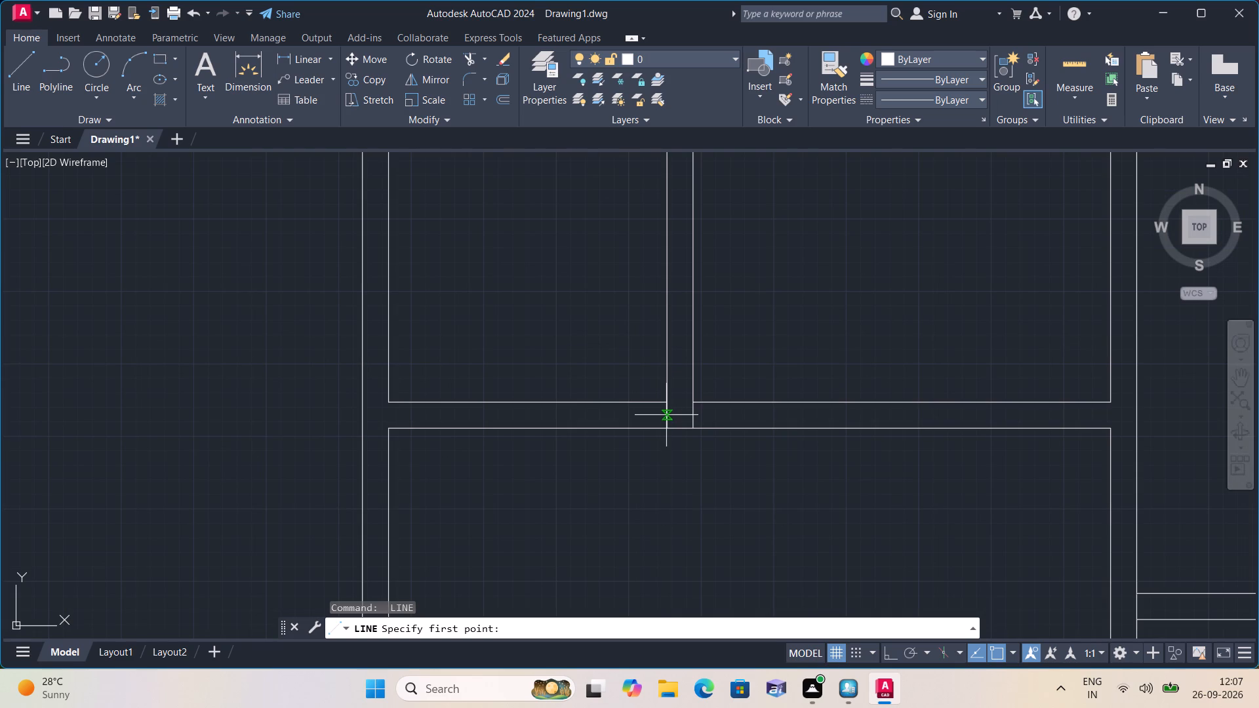
scroll(666, 405, up, 2)
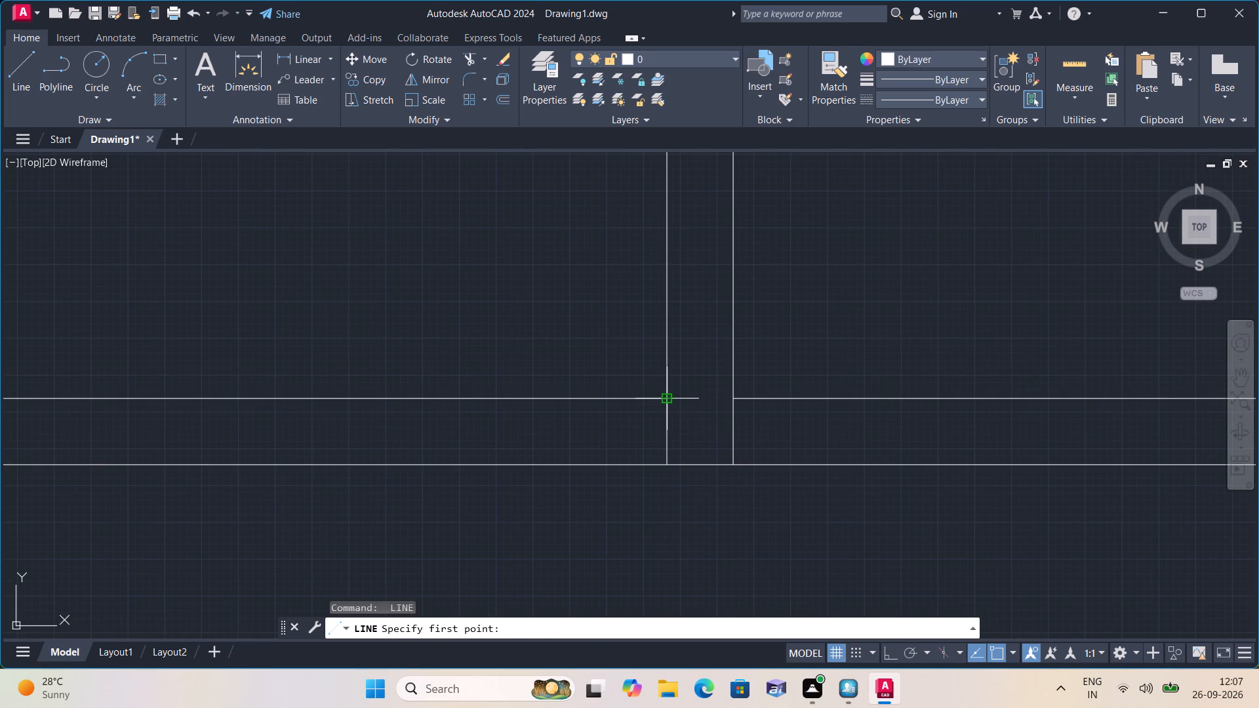
click(664, 398)
click(665, 461)
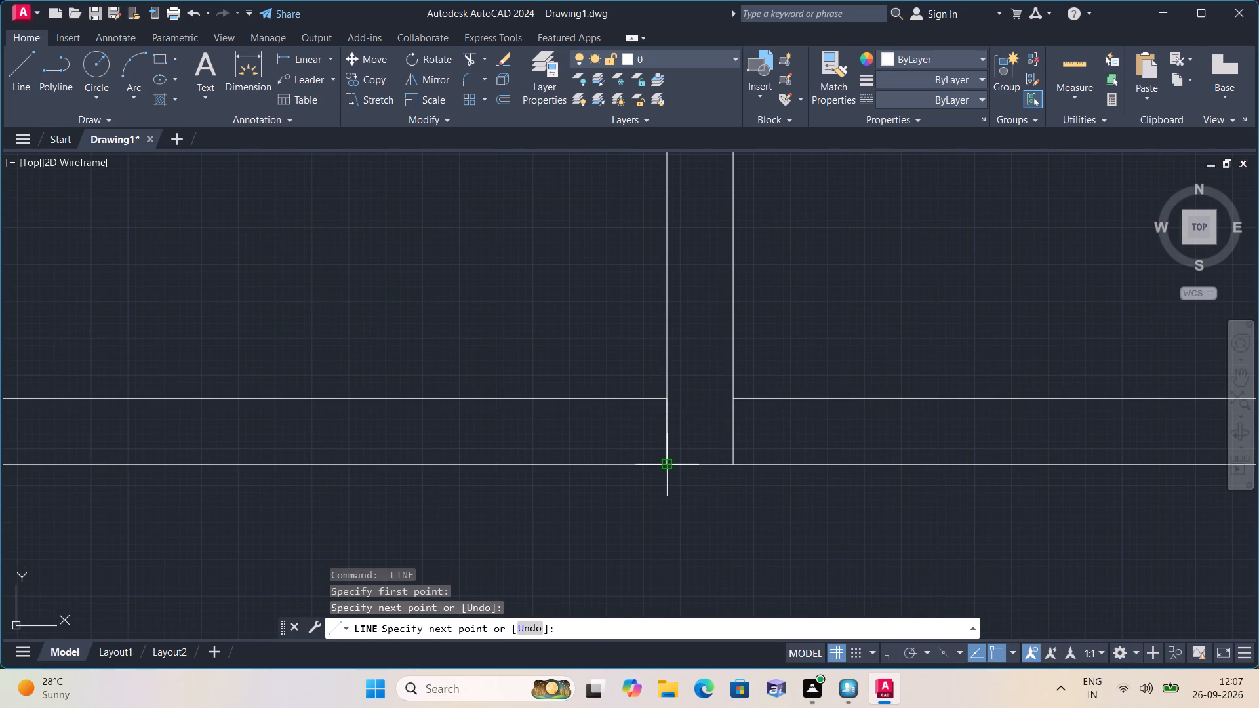
key(space)
Draw a 2" line leftward from the midpoint of the short line across the small rooms' bottom wall, continuing it 2' further left.
key(space)
click(666, 431)
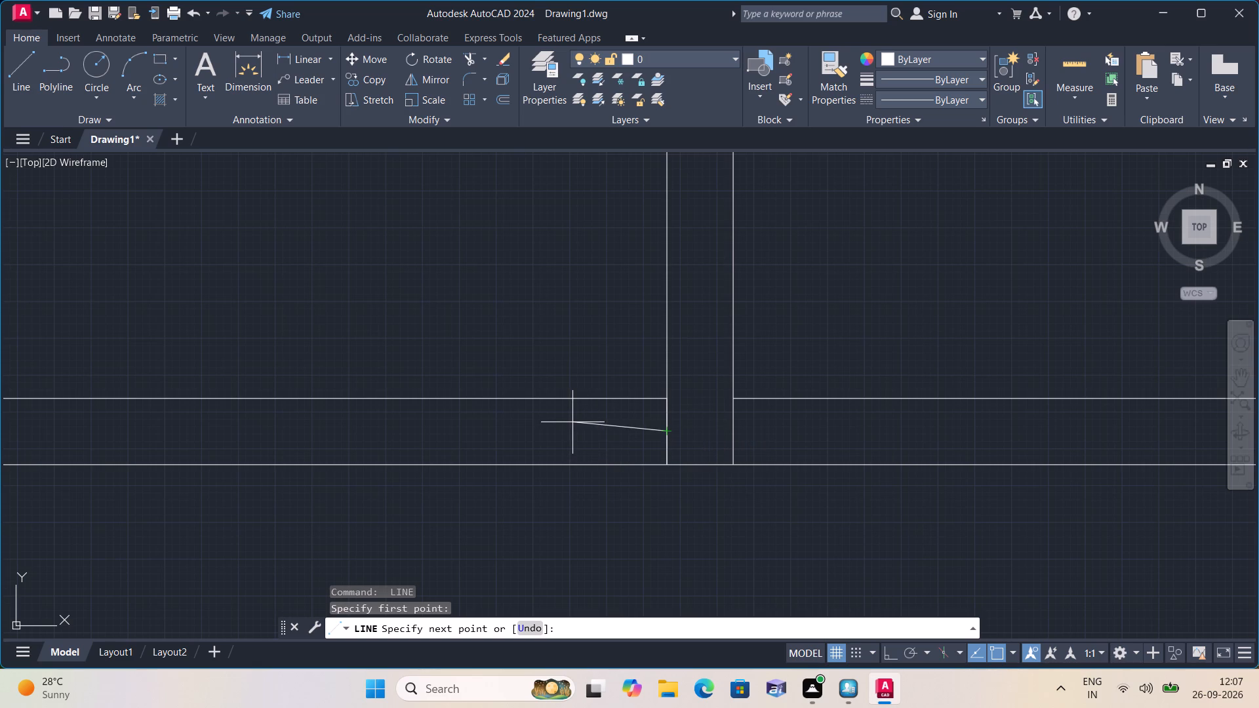
scroll(572, 422, down, 1)
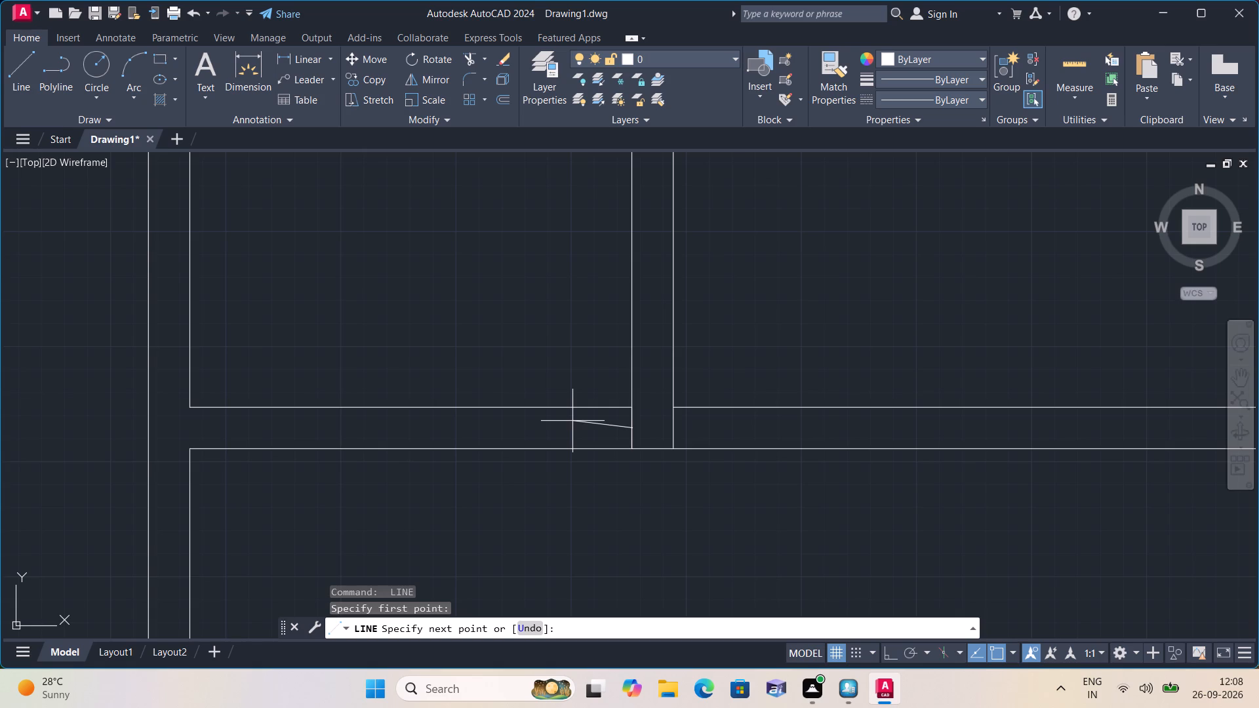
scroll(547, 436, down, 1)
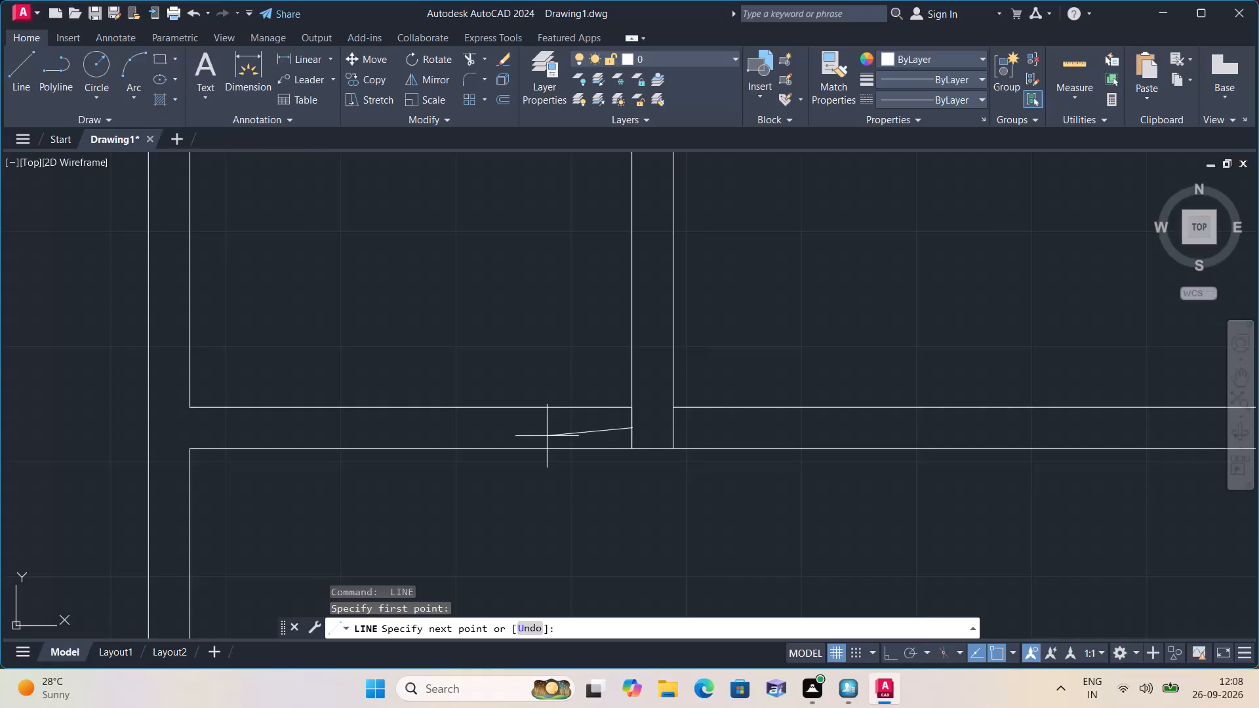
key(F8)
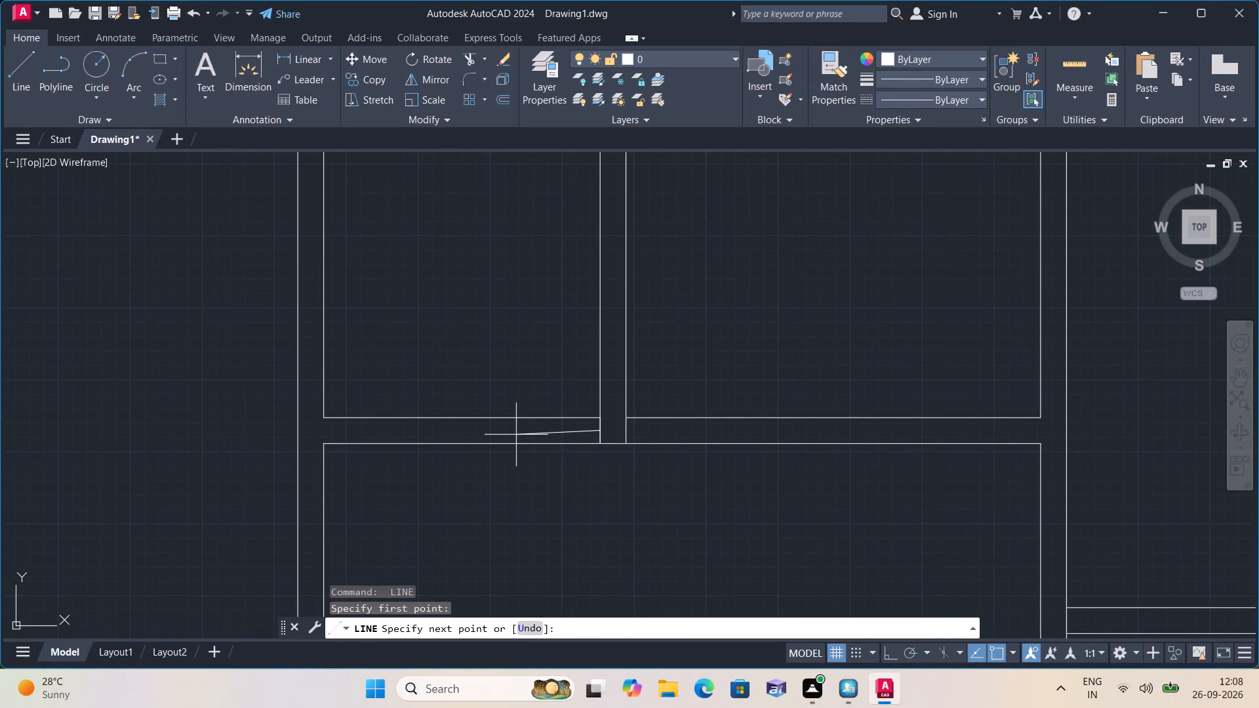
text(2")
key(space)
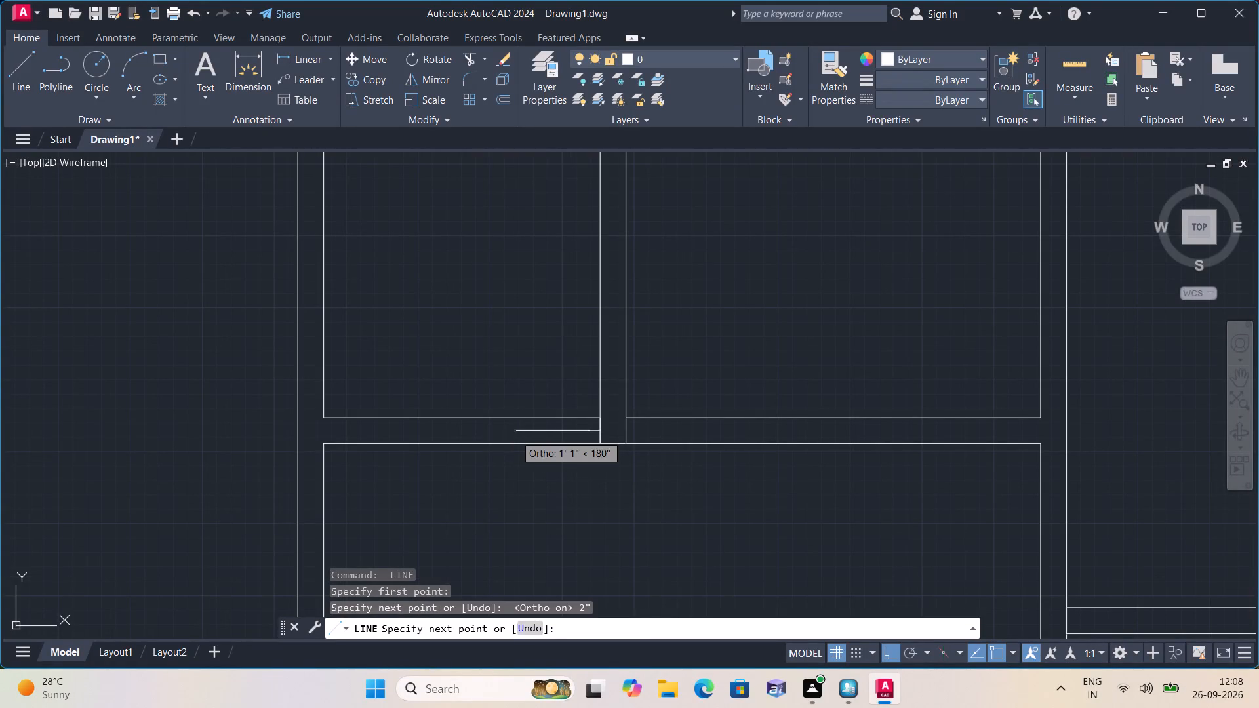
text(2')
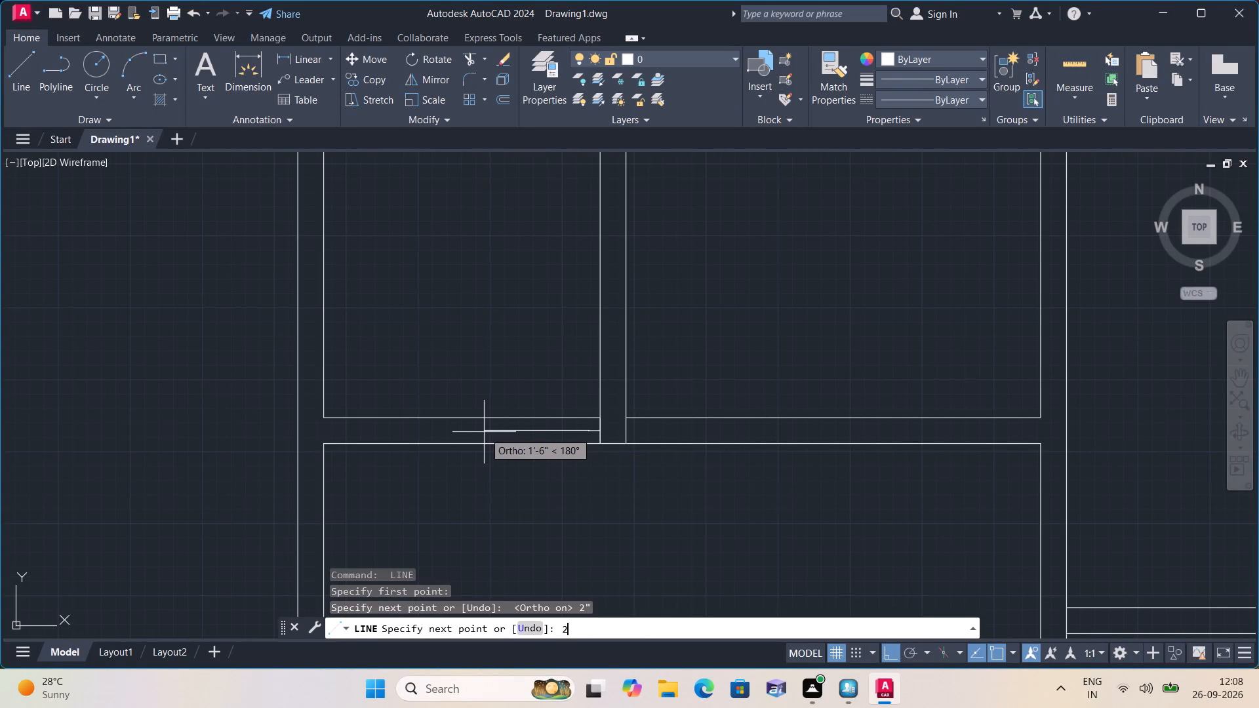
key(space)
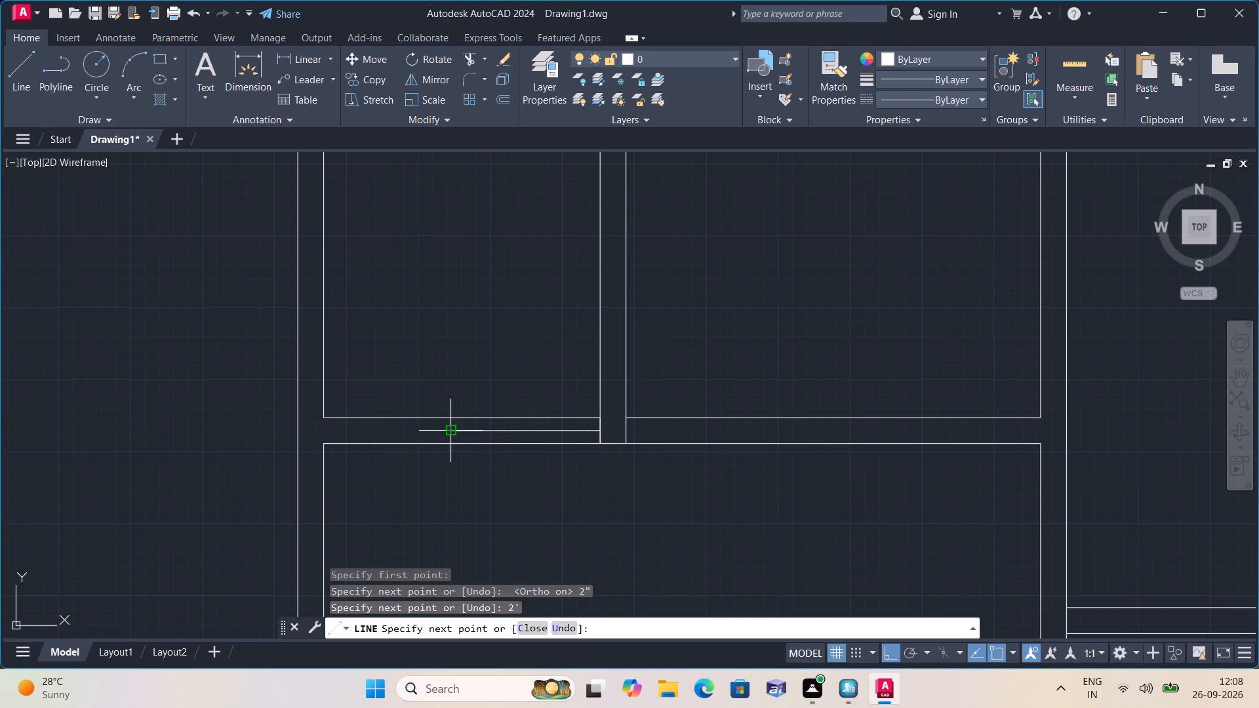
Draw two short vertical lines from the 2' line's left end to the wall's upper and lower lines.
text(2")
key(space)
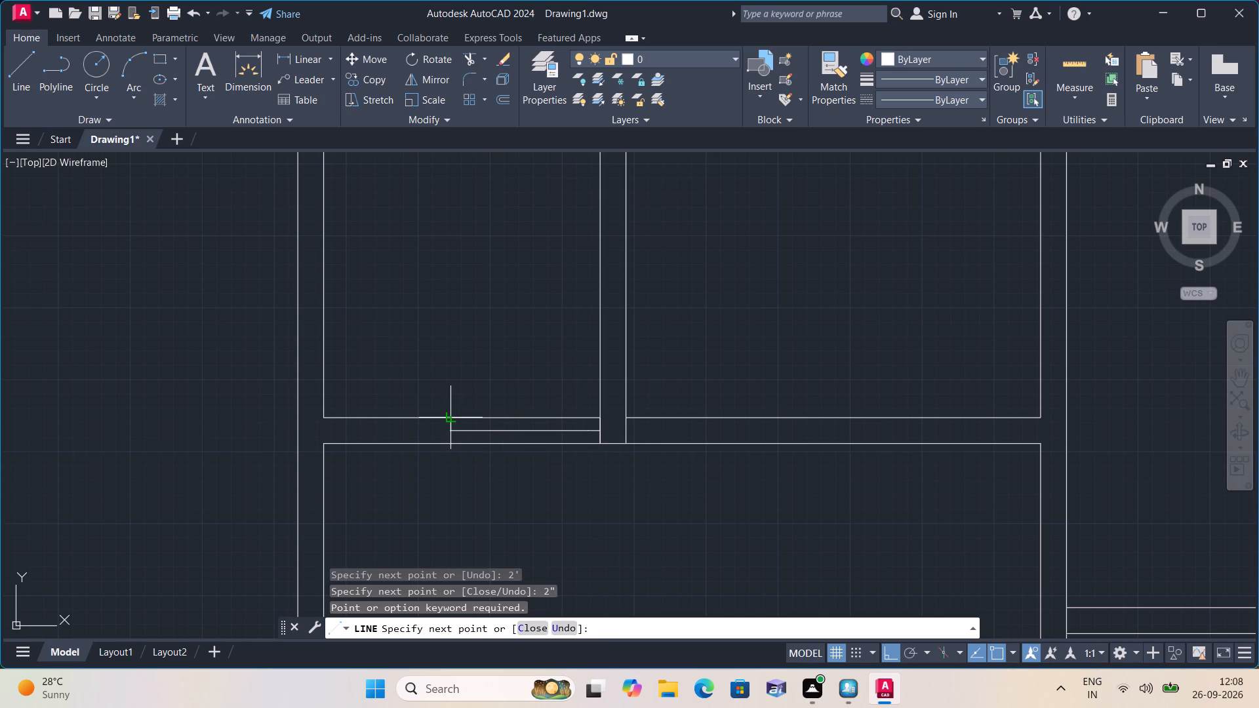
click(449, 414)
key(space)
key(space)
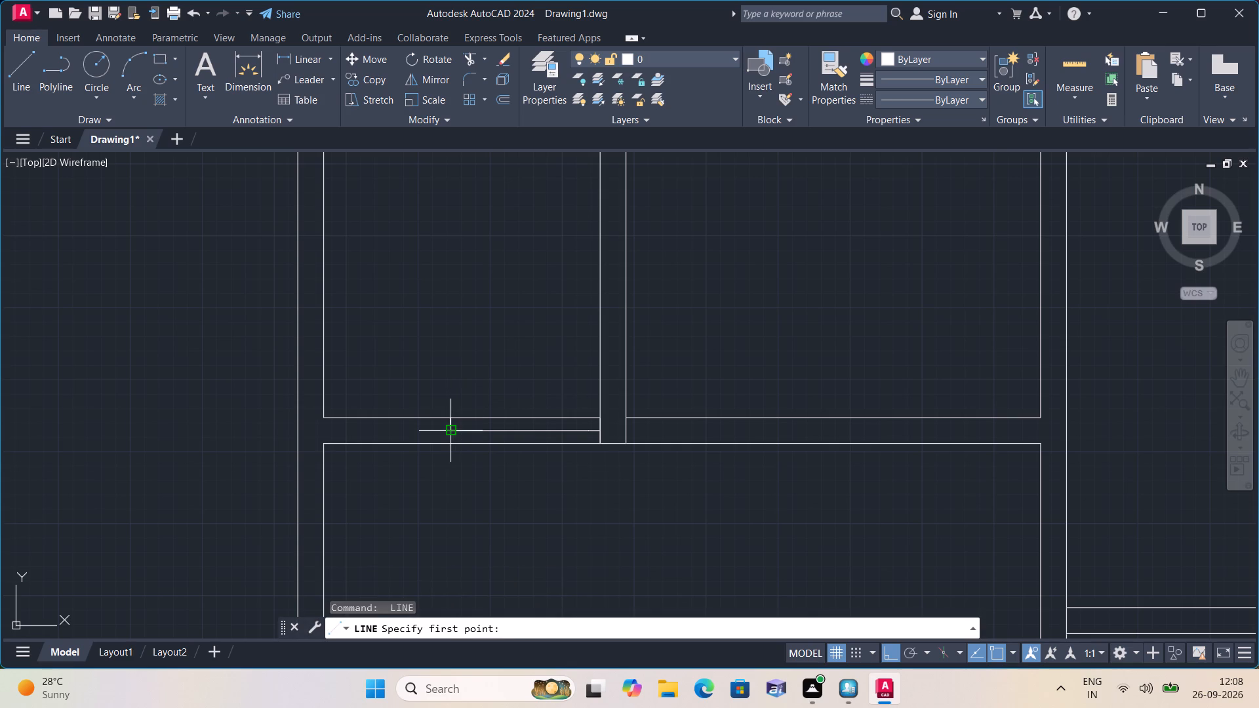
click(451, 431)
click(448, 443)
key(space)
Erase the 2' line inside the wall and the short line across the wall at the partition's left face.
click(496, 431)
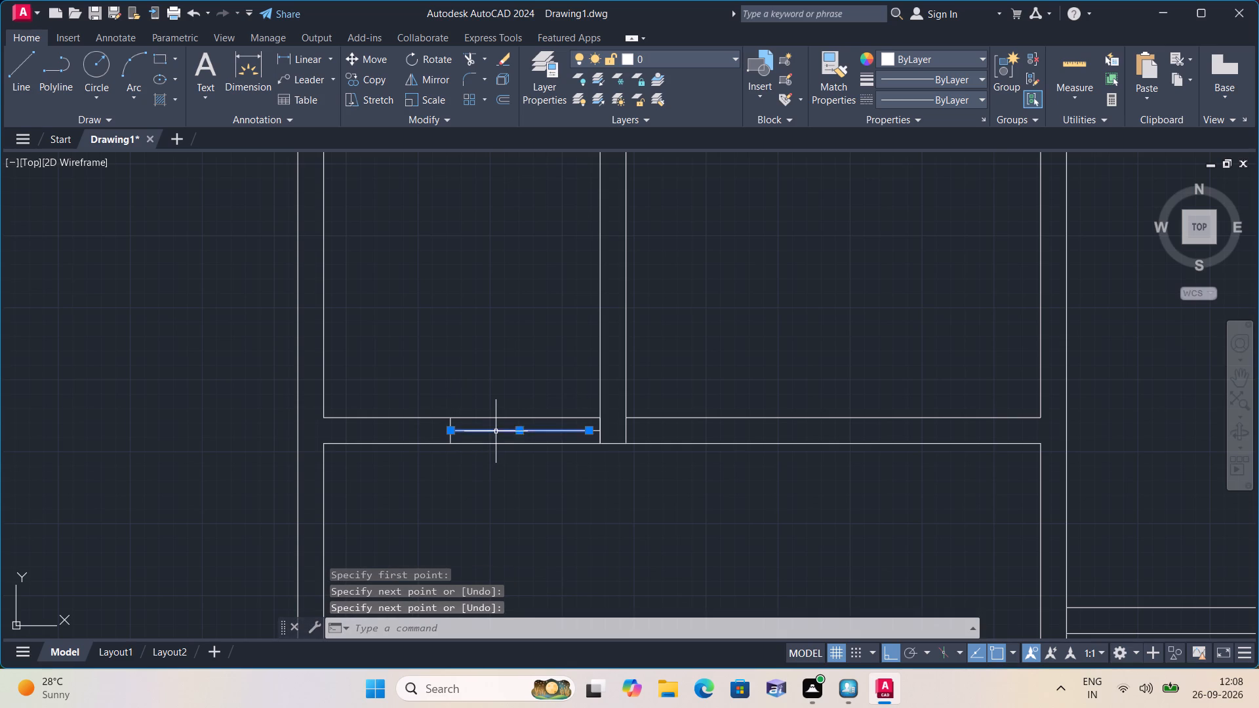
scroll(573, 429, up, 1)
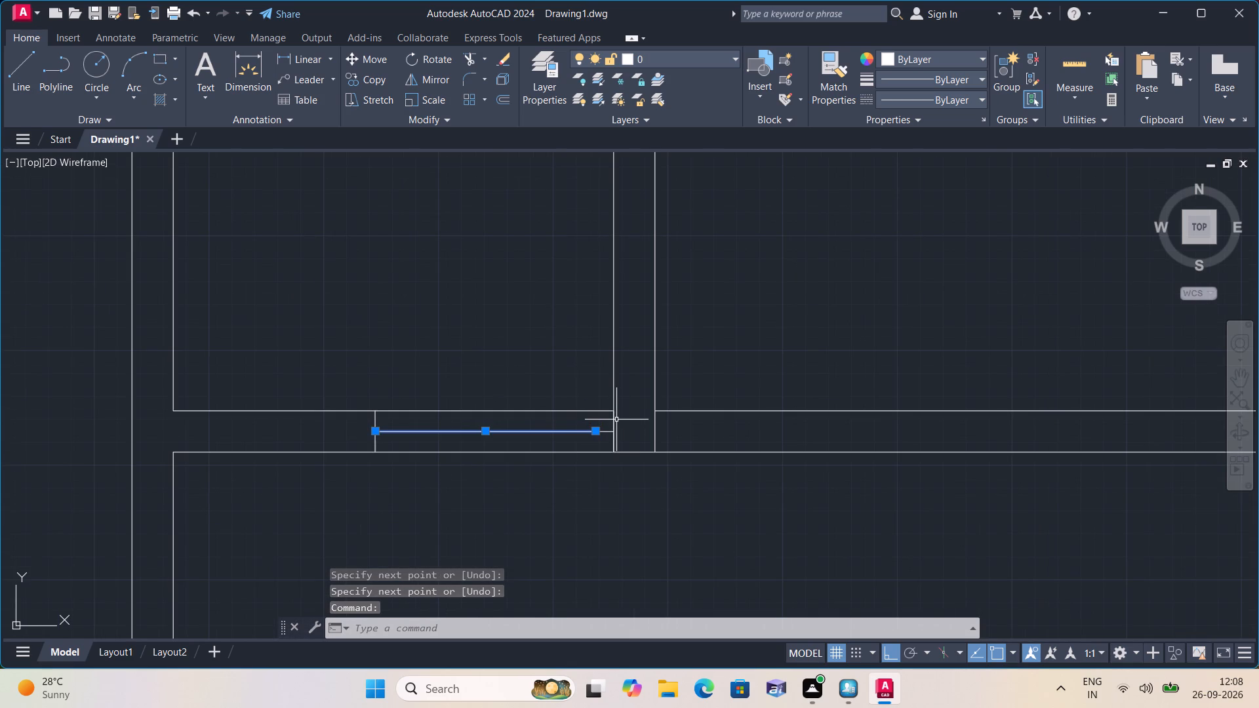
click(613, 422)
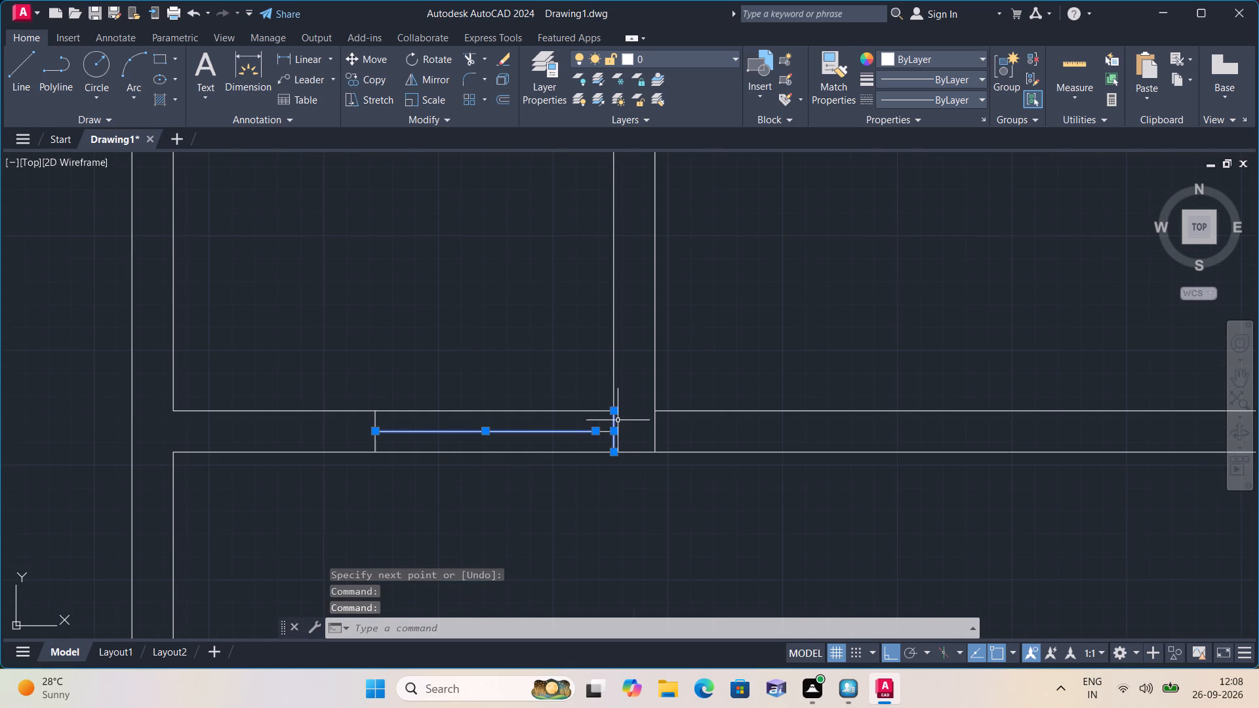
key(Delete)
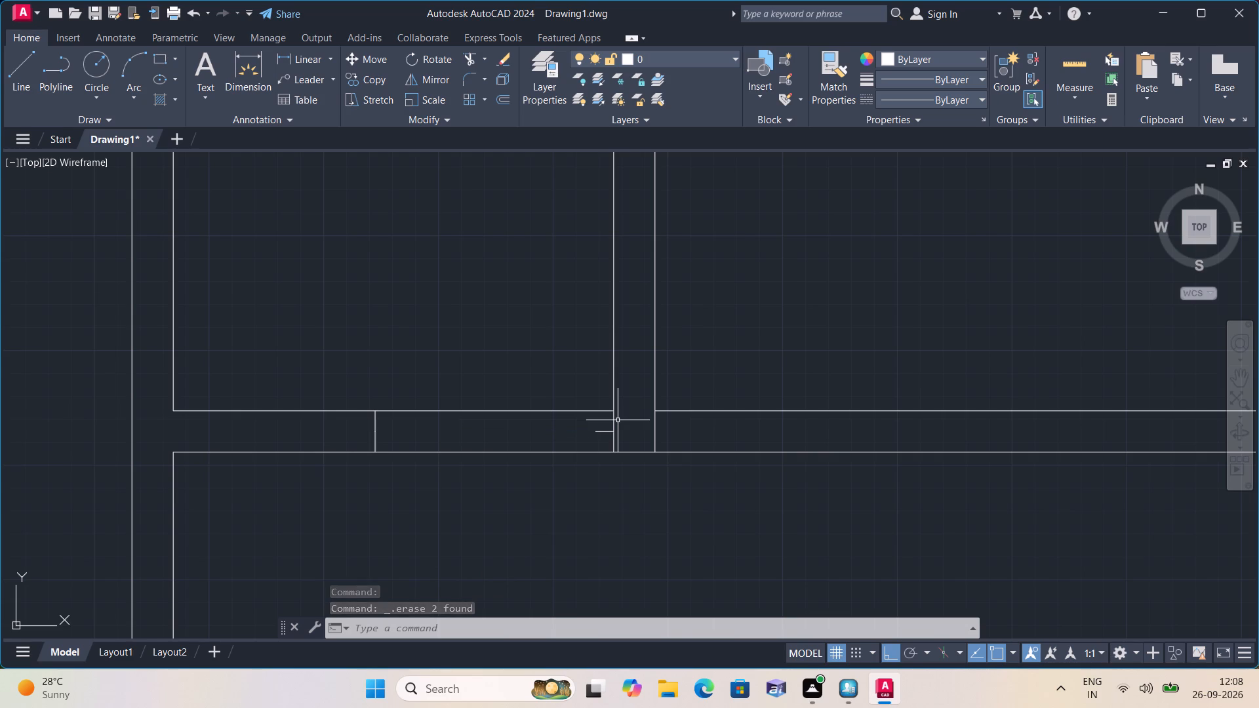
Draw a 2' vertical line upward from the left end of the 2" stub beside the partition.
text(l)
key(space)
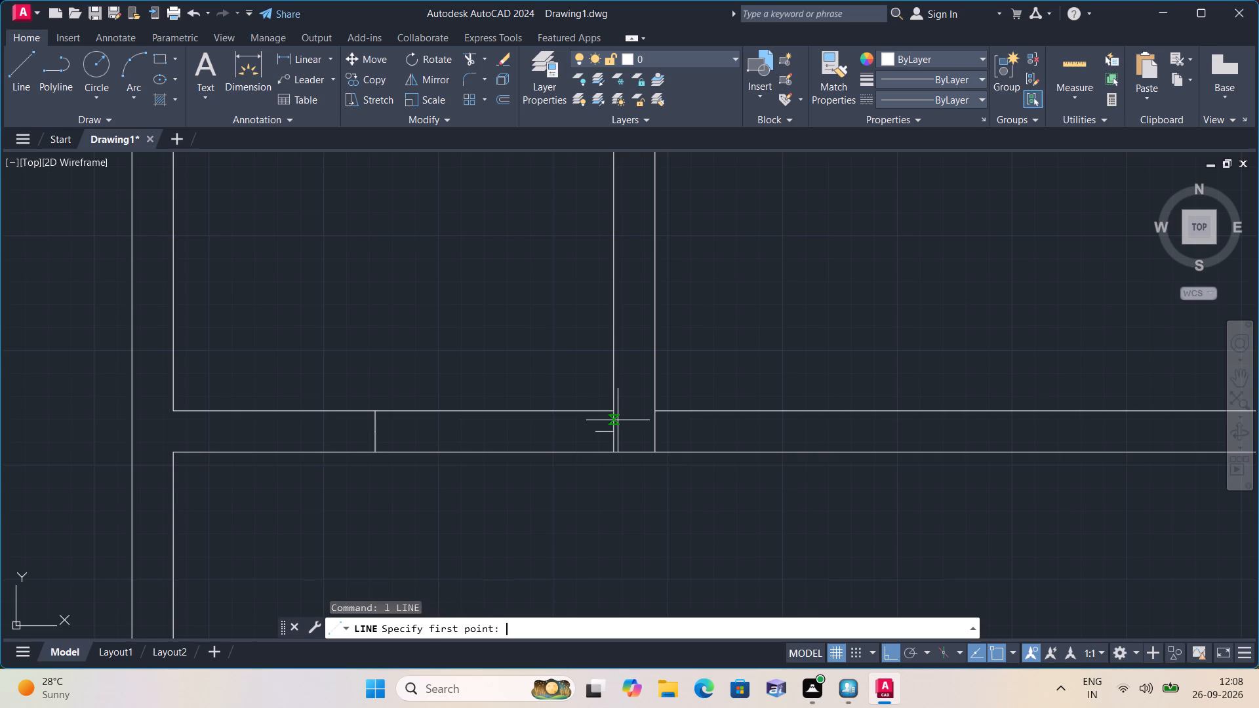
scroll(534, 448, up, 2)
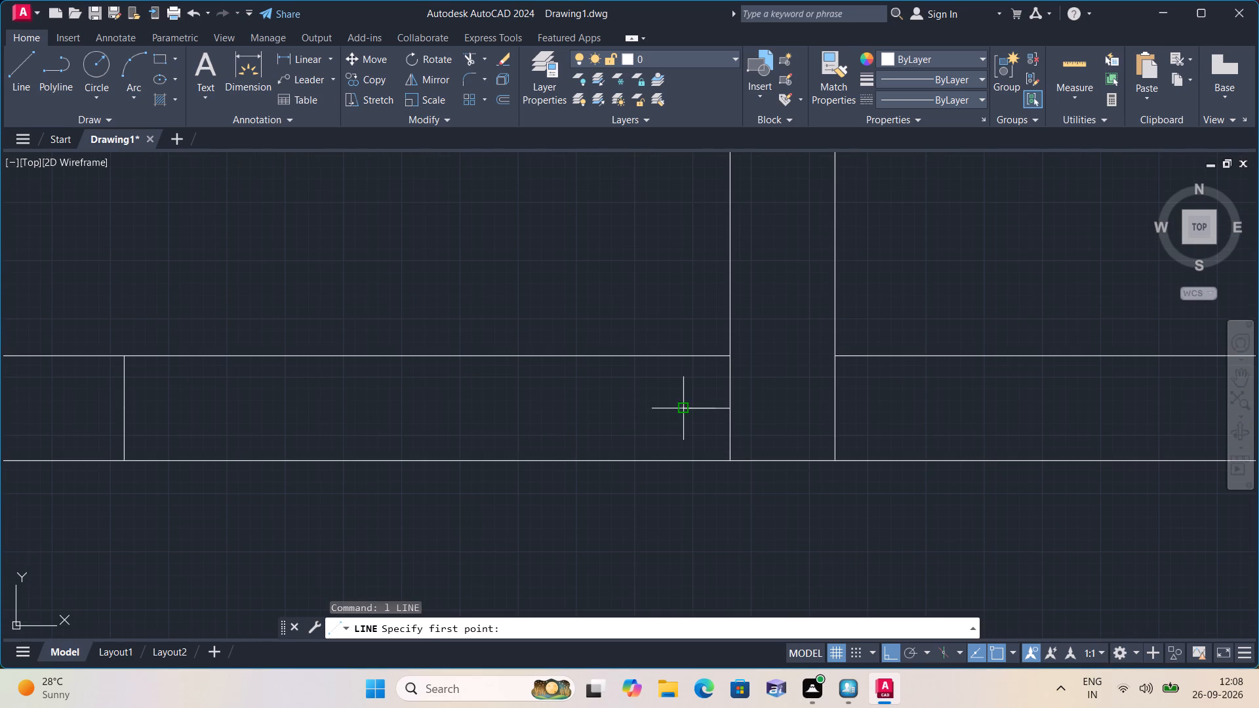
click(688, 408)
scroll(670, 197, down, 3)
text(2')
key(space)
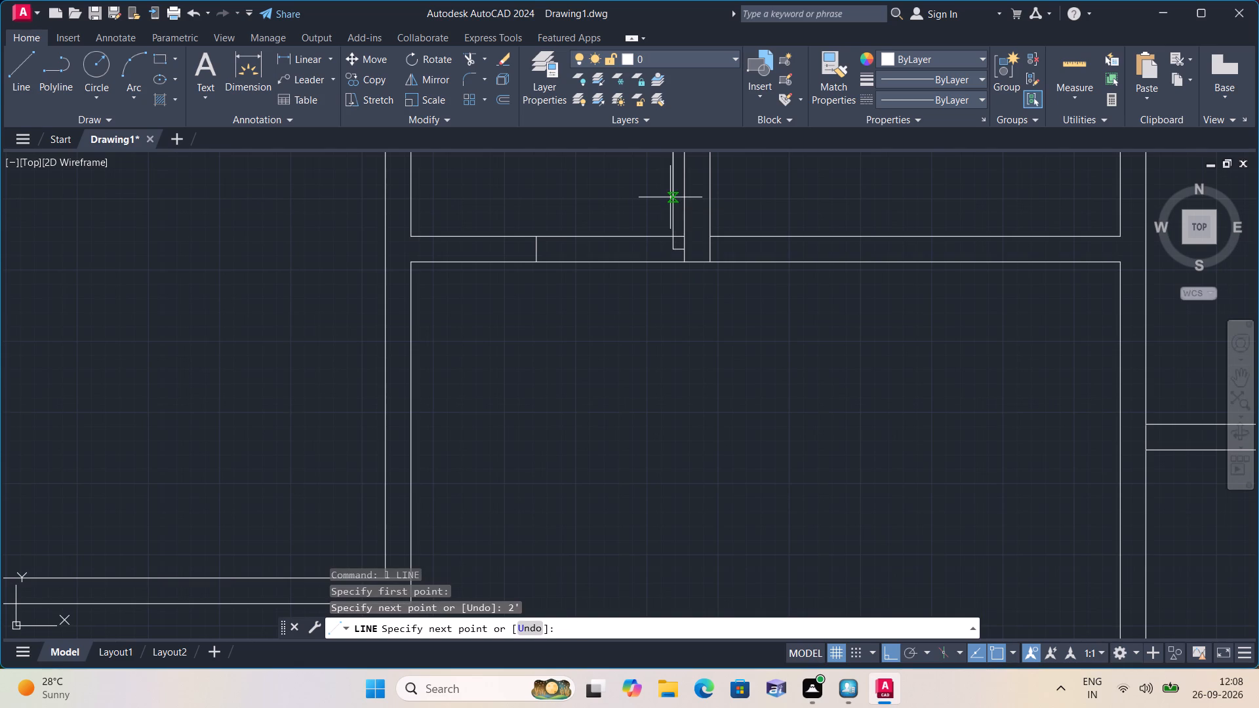
key(Escape)
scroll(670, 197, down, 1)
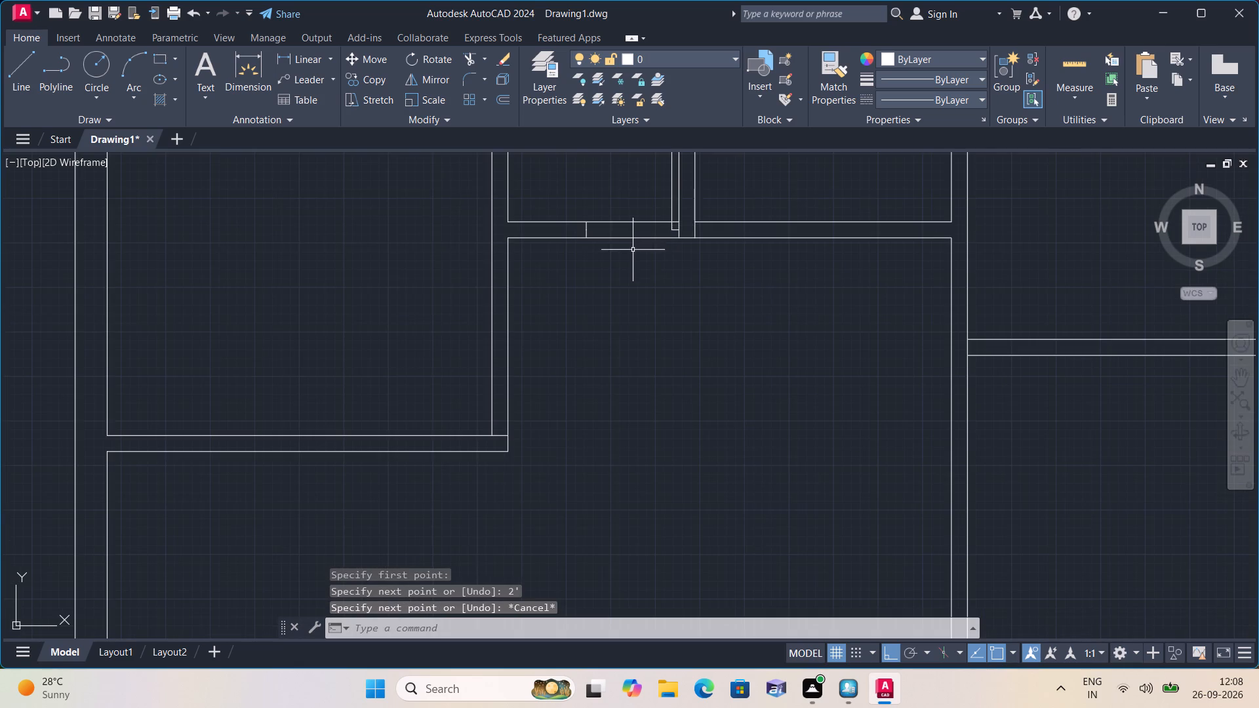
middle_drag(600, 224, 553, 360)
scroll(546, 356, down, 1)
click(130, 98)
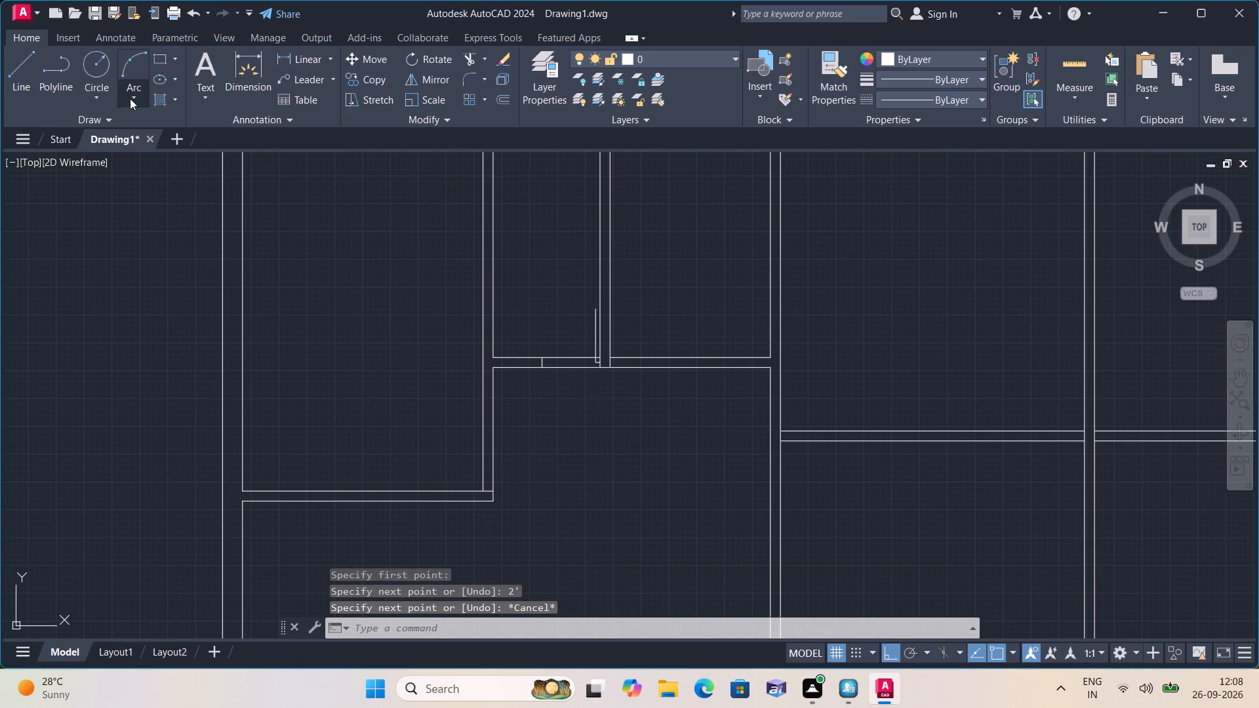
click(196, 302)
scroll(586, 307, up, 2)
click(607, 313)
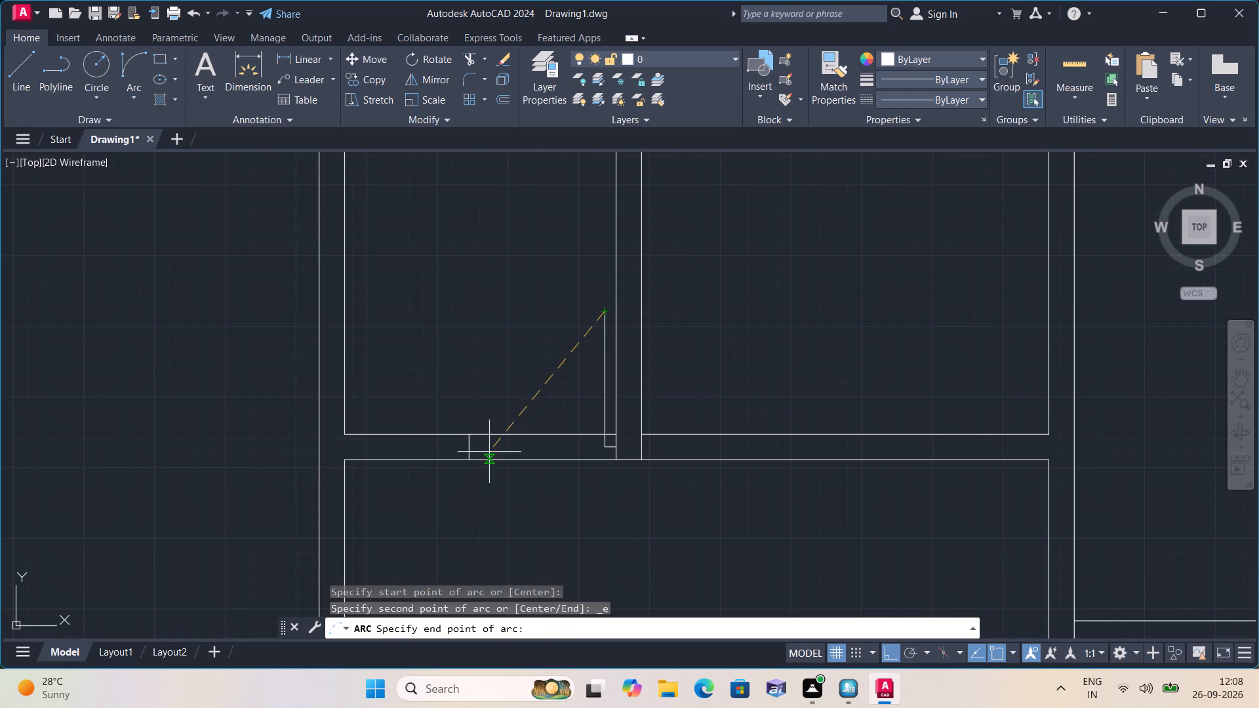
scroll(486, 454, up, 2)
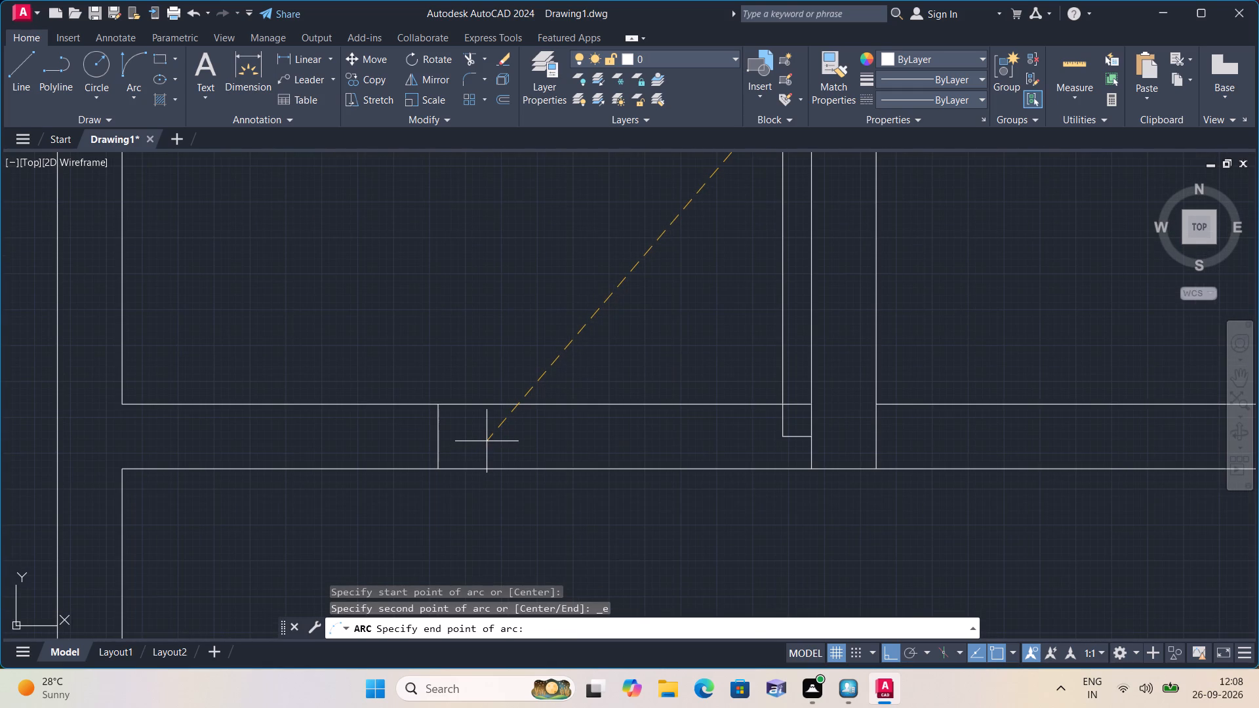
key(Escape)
Draw a 2' horizontal line leftward within the wall from the corner where the stub meets the vertical line.
scroll(507, 370, down, 1)
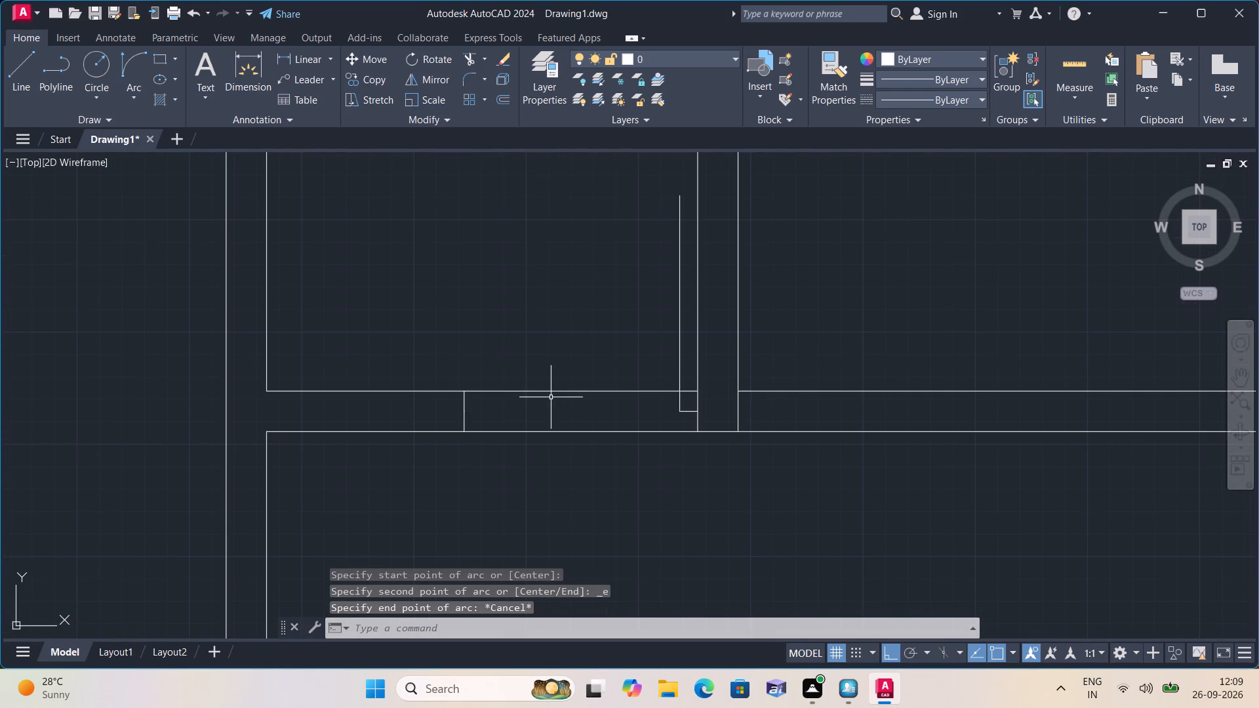
text(l)
key(space)
scroll(641, 418, up, 1)
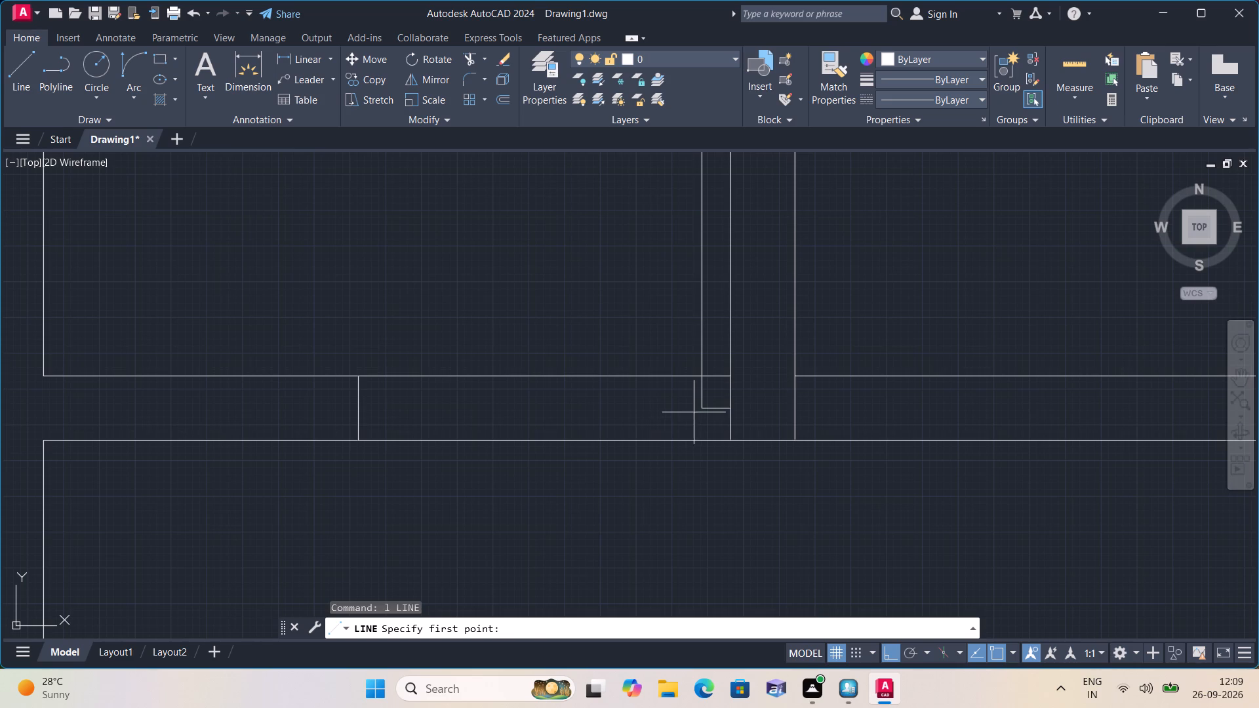
click(700, 408)
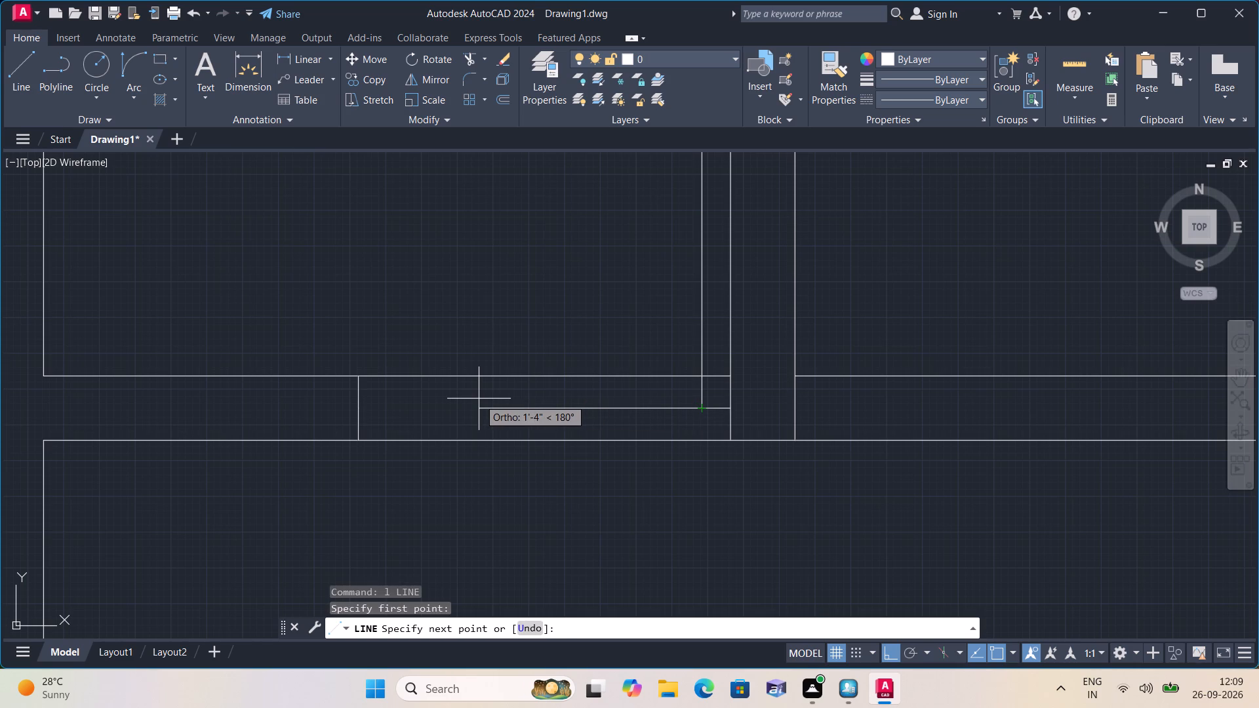
text(2')
key(space)
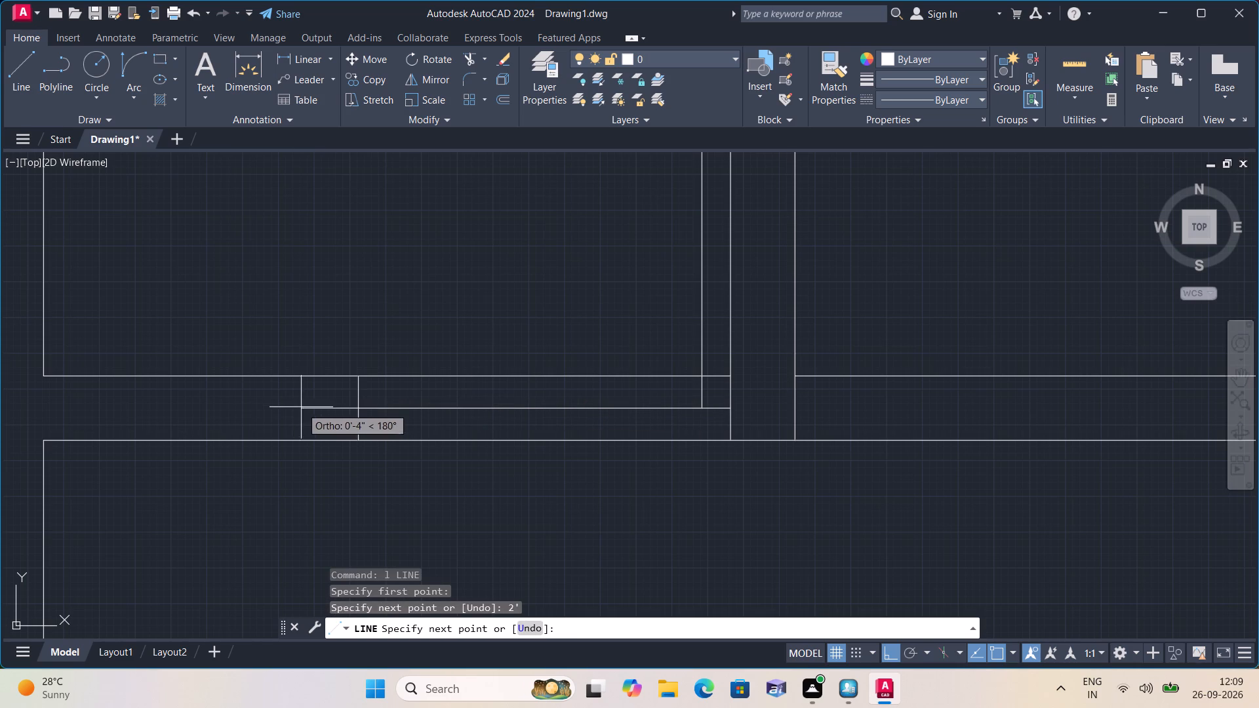
key(Escape)
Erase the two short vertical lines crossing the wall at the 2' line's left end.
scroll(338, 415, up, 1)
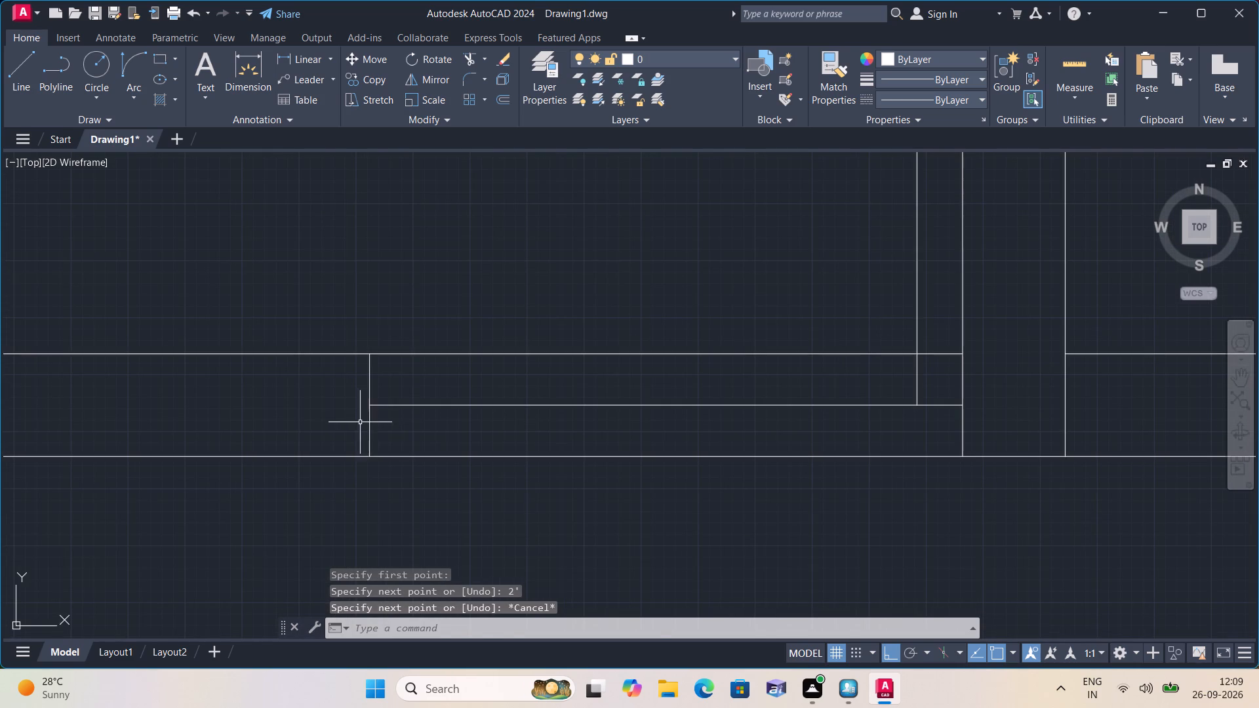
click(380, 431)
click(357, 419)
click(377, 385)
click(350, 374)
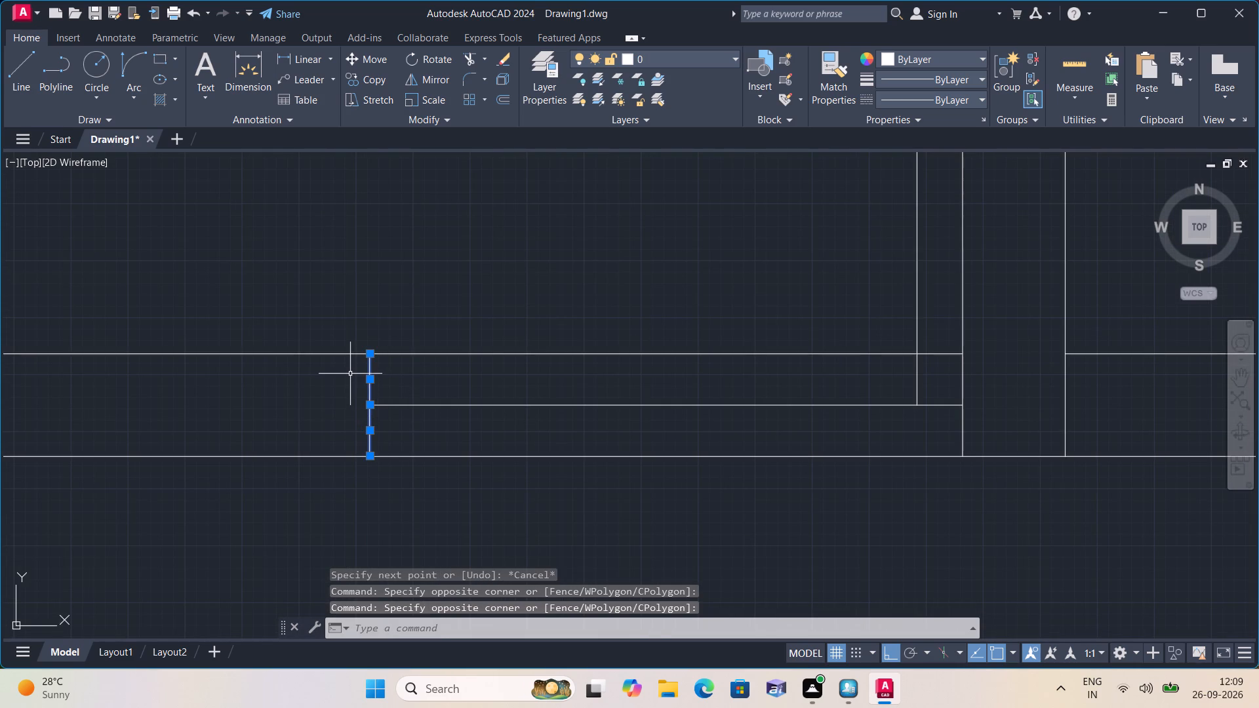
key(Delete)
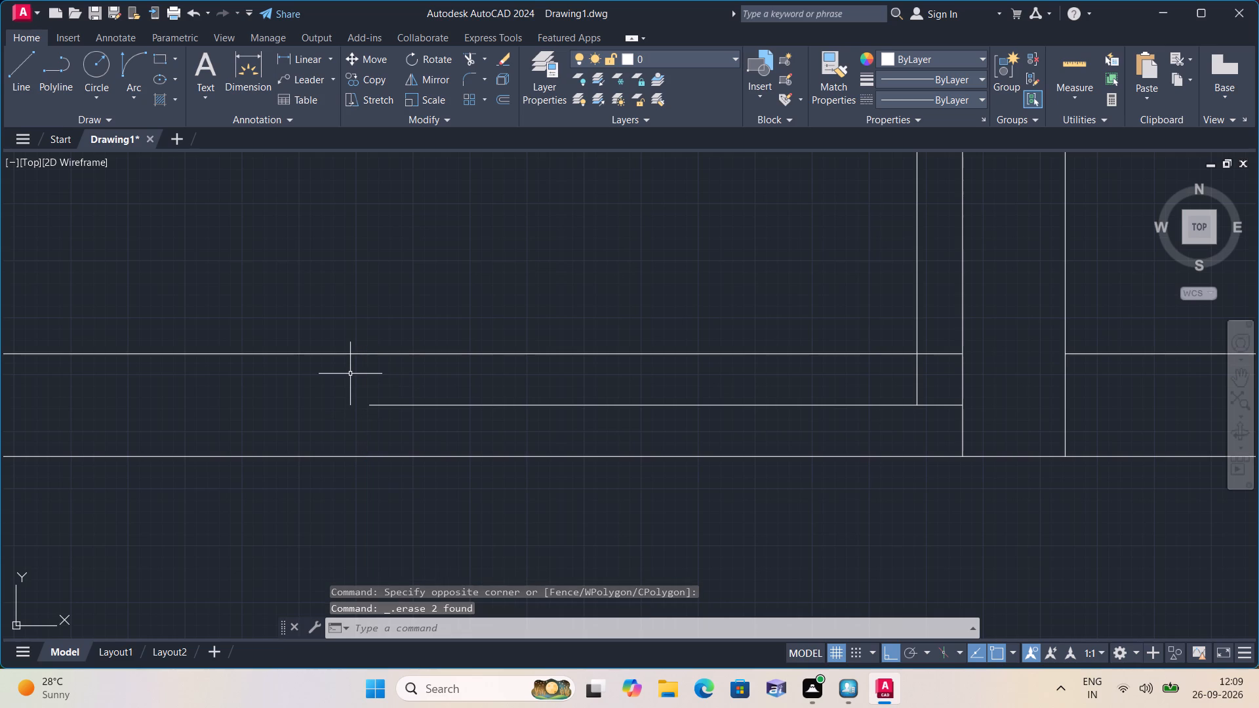
Draw a 2" line leftward from the 2' line's left end, continuing it up to the wall's upper line.
key(apostrophe)
key(BackSpace)
text(l)
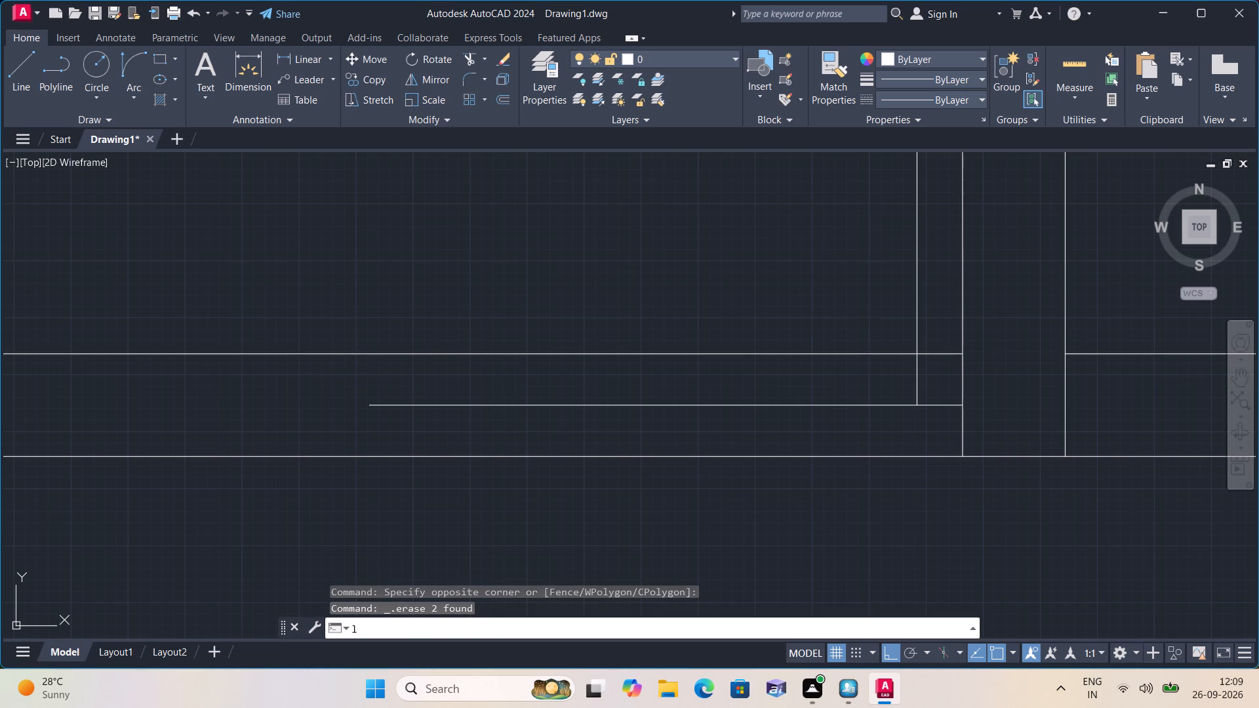
key(space)
click(370, 404)
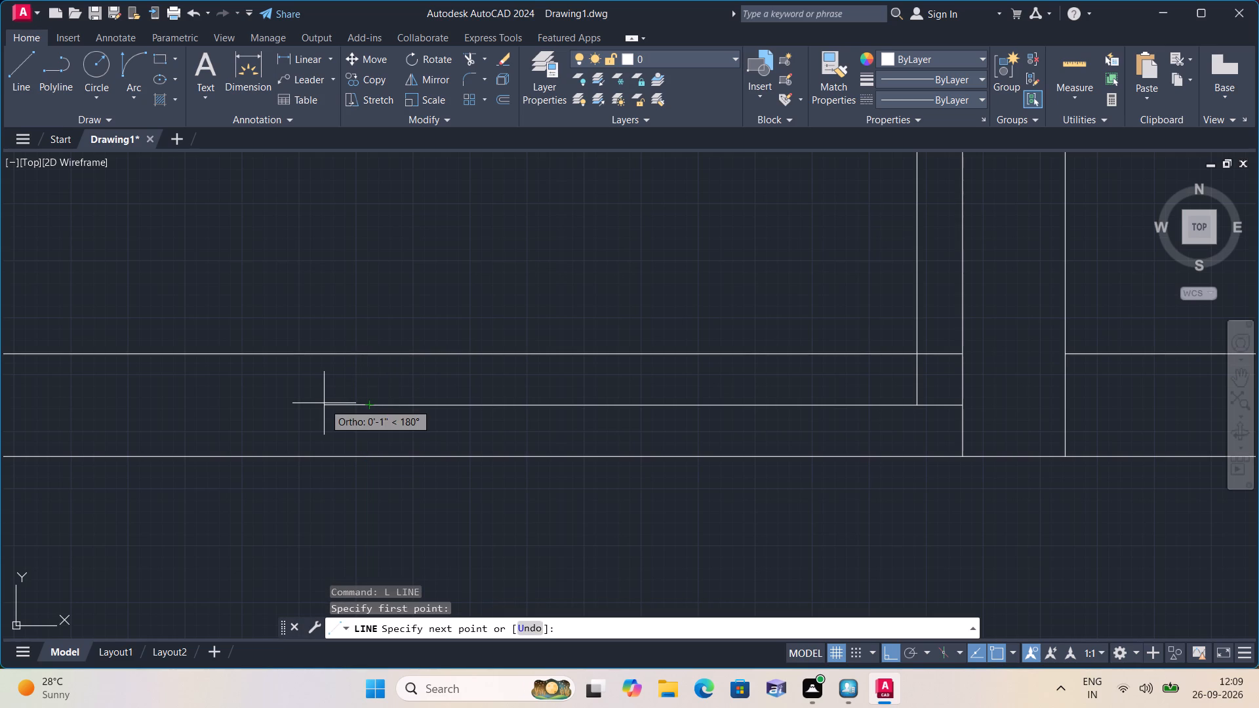
text(2")
key(space)
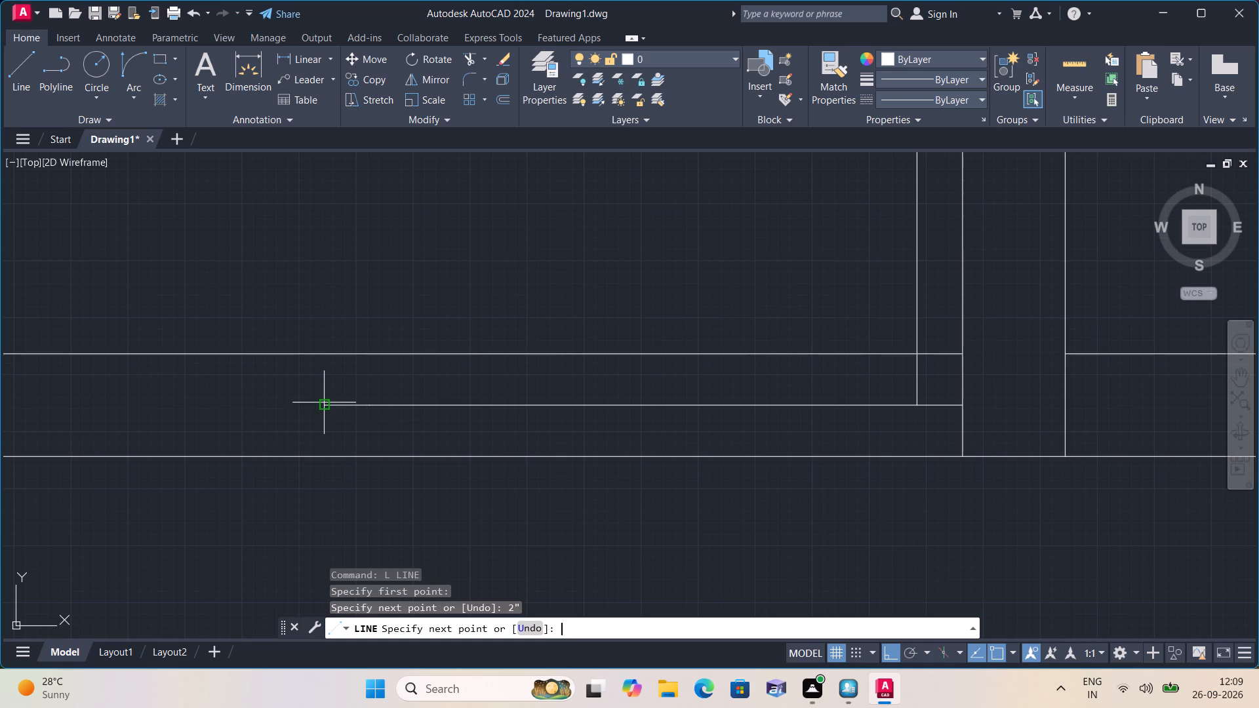
click(326, 350)
key(space)
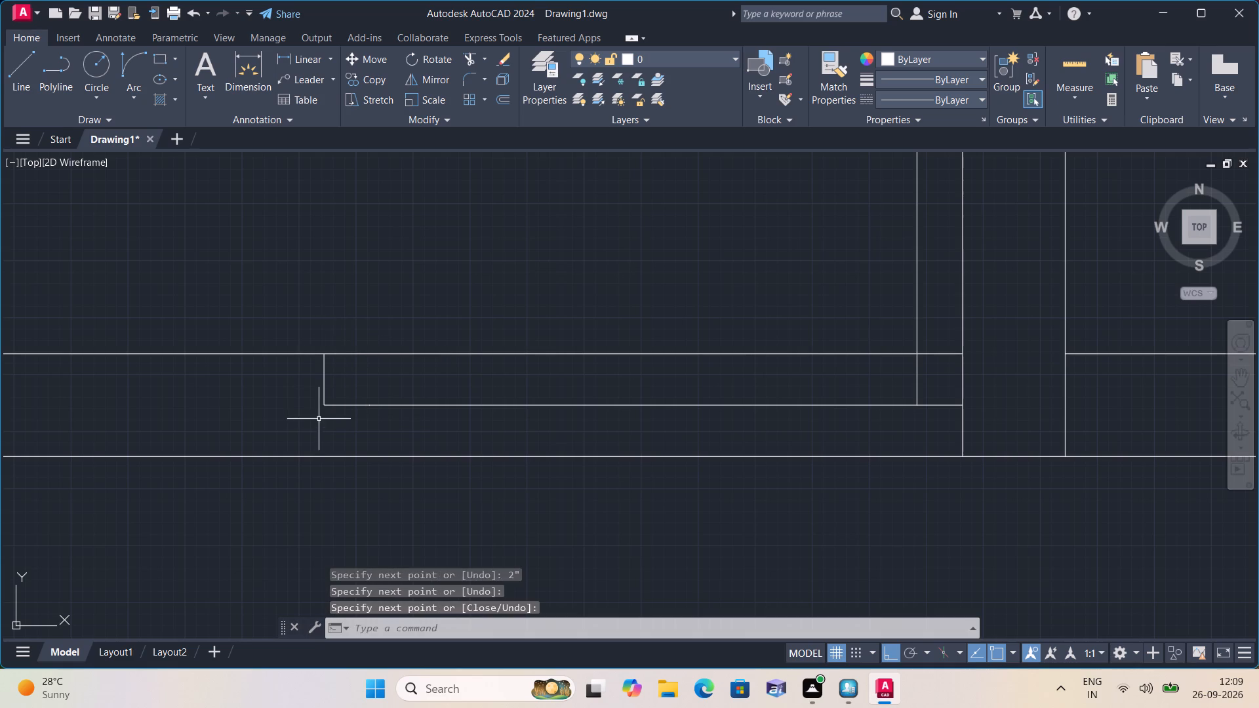
Draw a short vertical line from the new 2" line's left end down to the wall's lower line.
key(space)
click(323, 402)
click(323, 454)
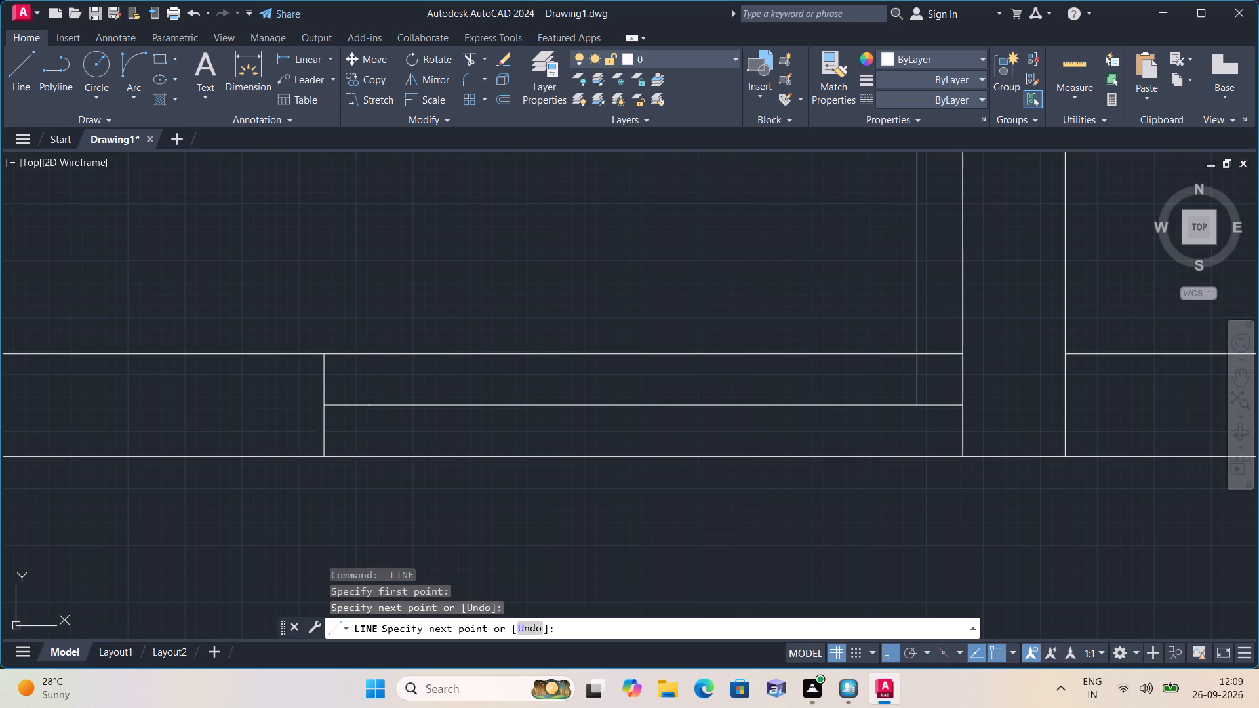
key(space)
Erase the 2' horizontal line running between the two 2" stubs.
click(374, 404)
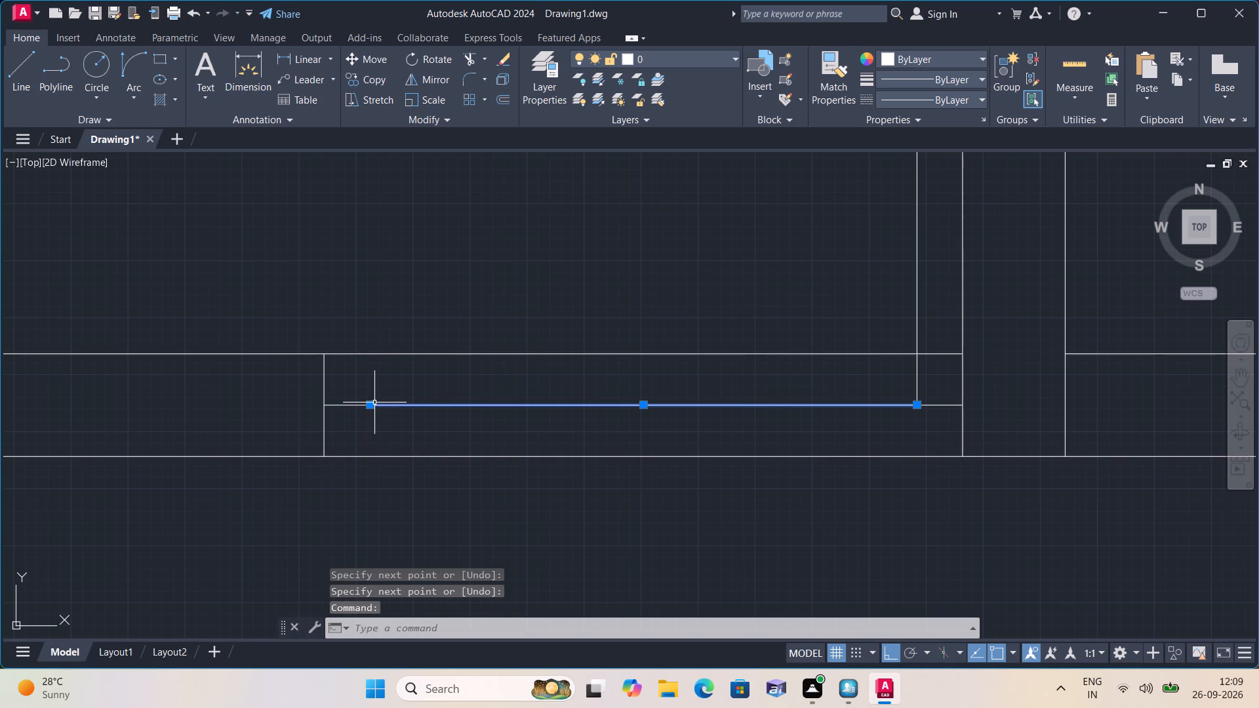
key(Delete)
Draw the door swing with a Start, End, Direction arc from the leaf's upper end to the opposite 2" stub's end.
key(l)
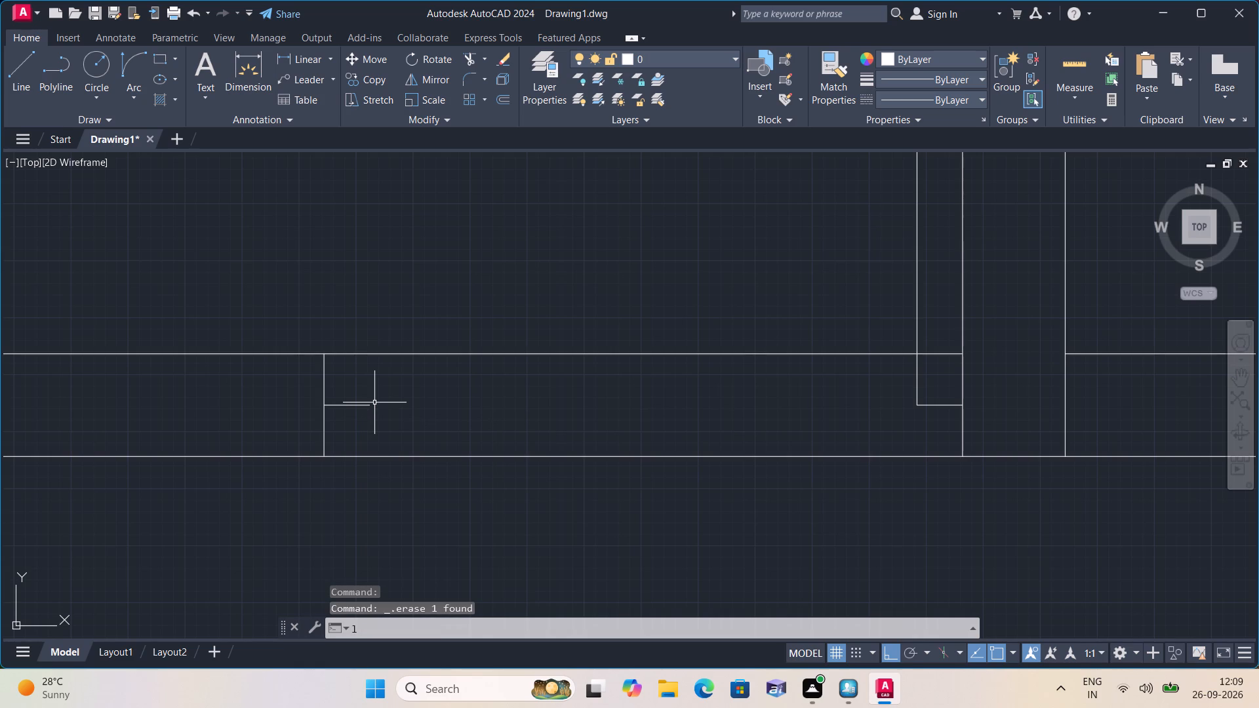
key(BackSpace)
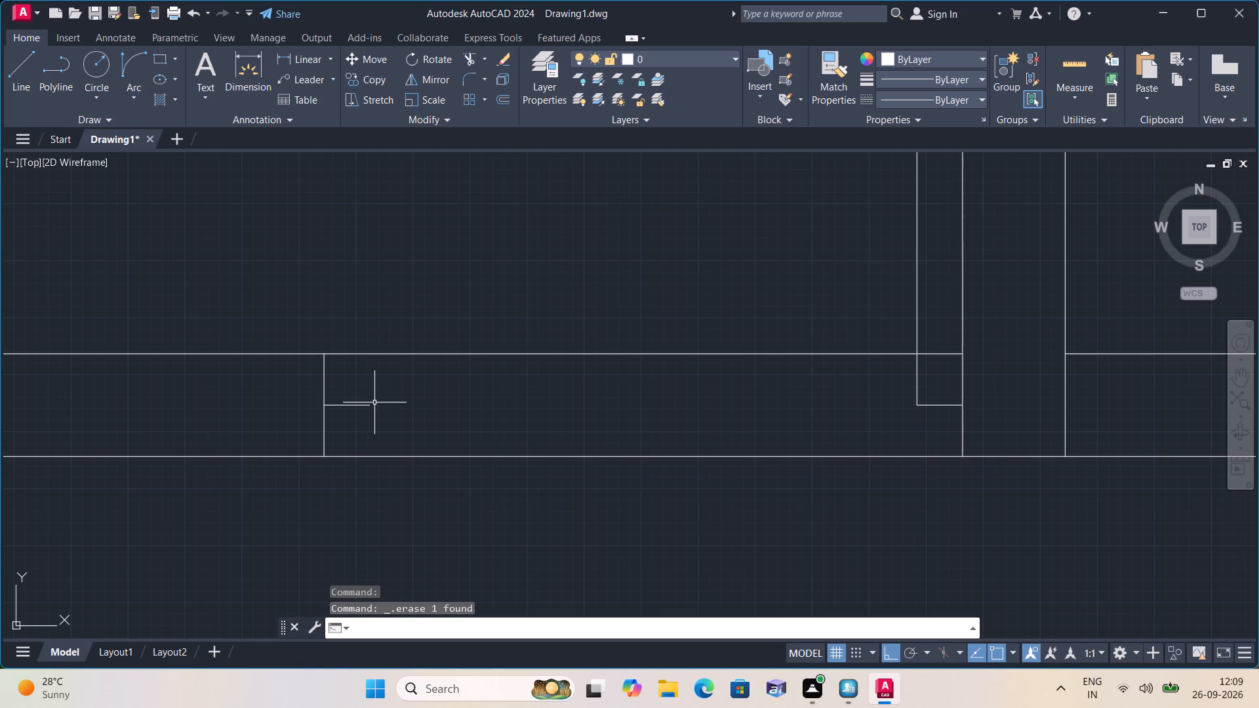
scroll(270, 342, down, 3)
click(130, 97)
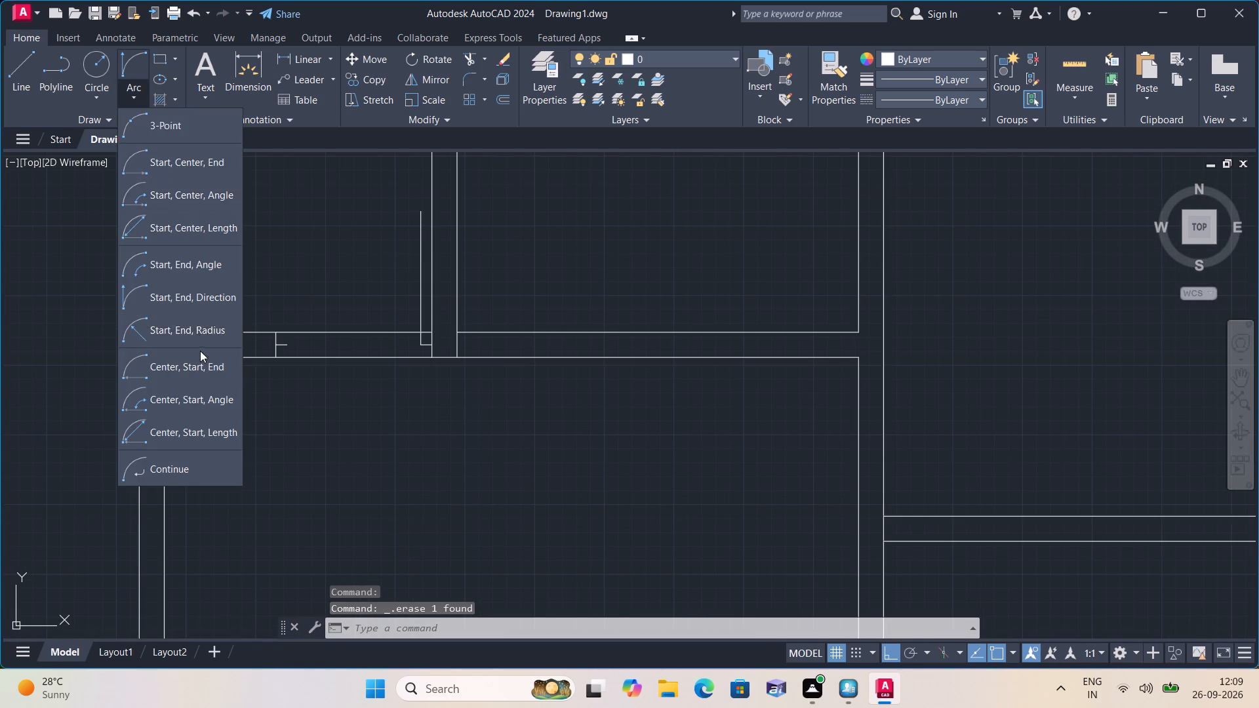
click(192, 302)
scroll(460, 201, up, 1)
click(394, 212)
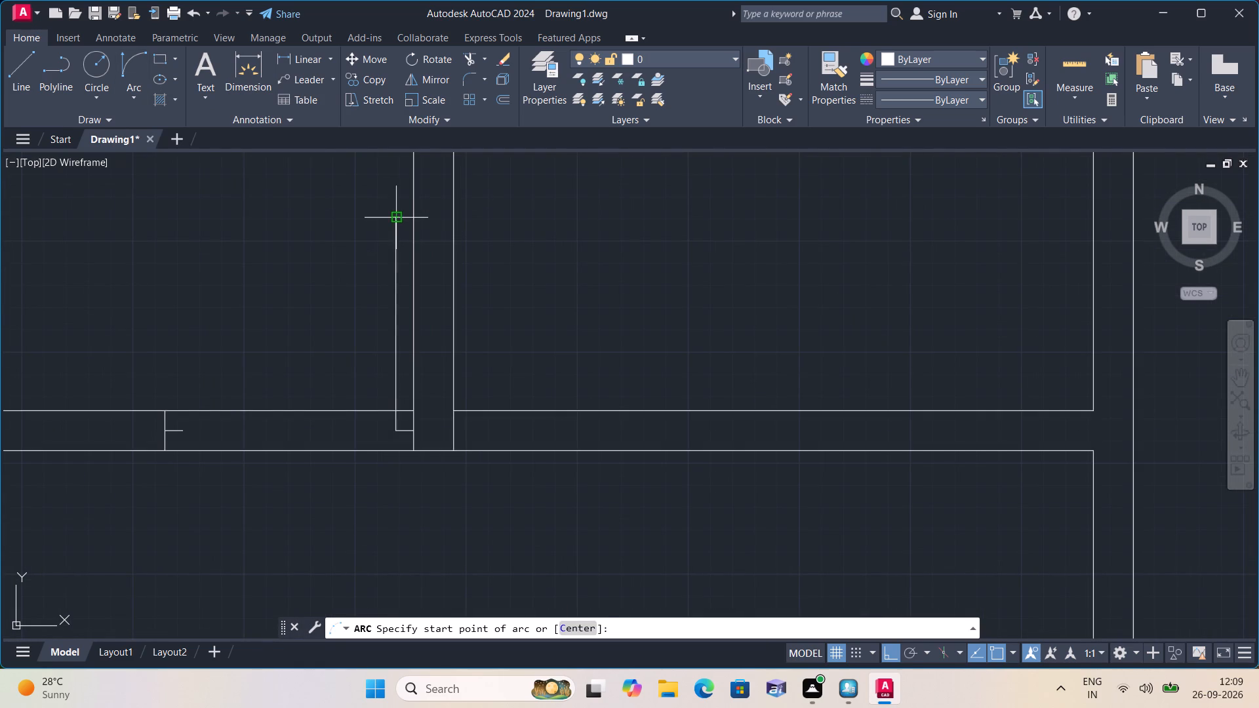
click(184, 429)
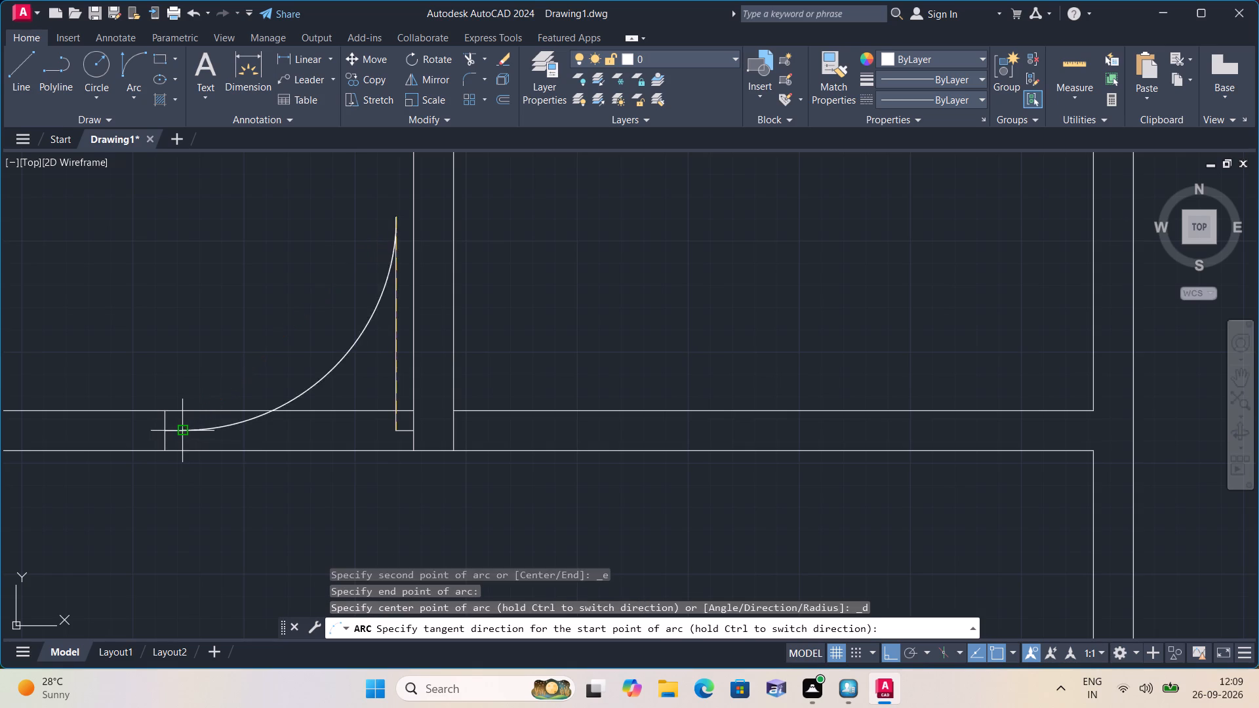
click(168, 321)
In the room right of the door, draw a stepped line up from the wall's lower line, about 1'-9" leftward, and up to the outer wall.
scroll(168, 321, down, 2)
middle_drag(175, 332, 302, 421)
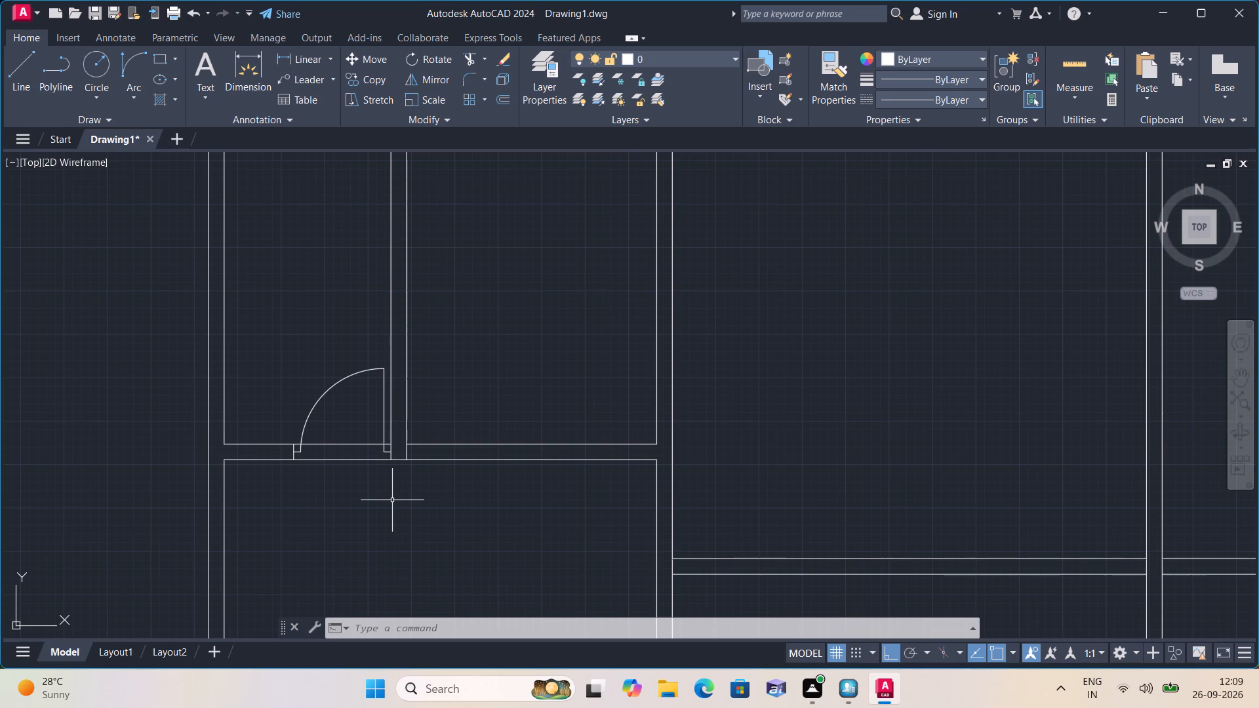
scroll(392, 500, down, 2)
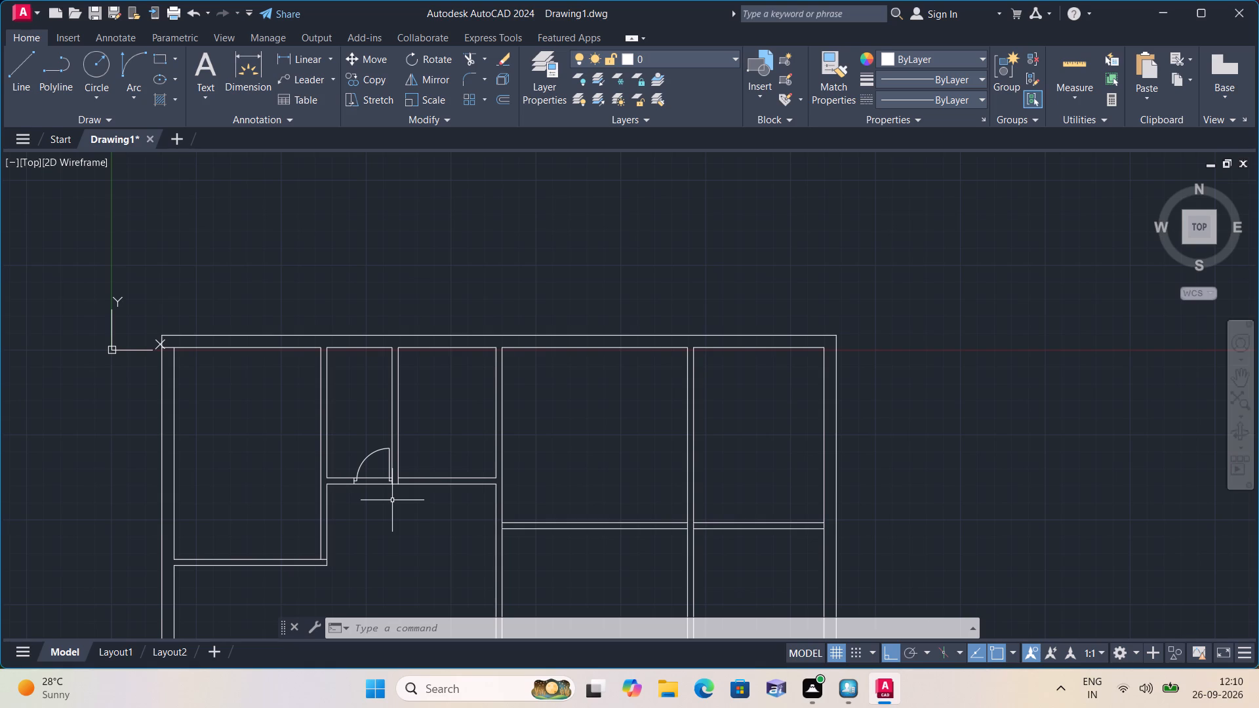
middle_drag(390, 522, 427, 515)
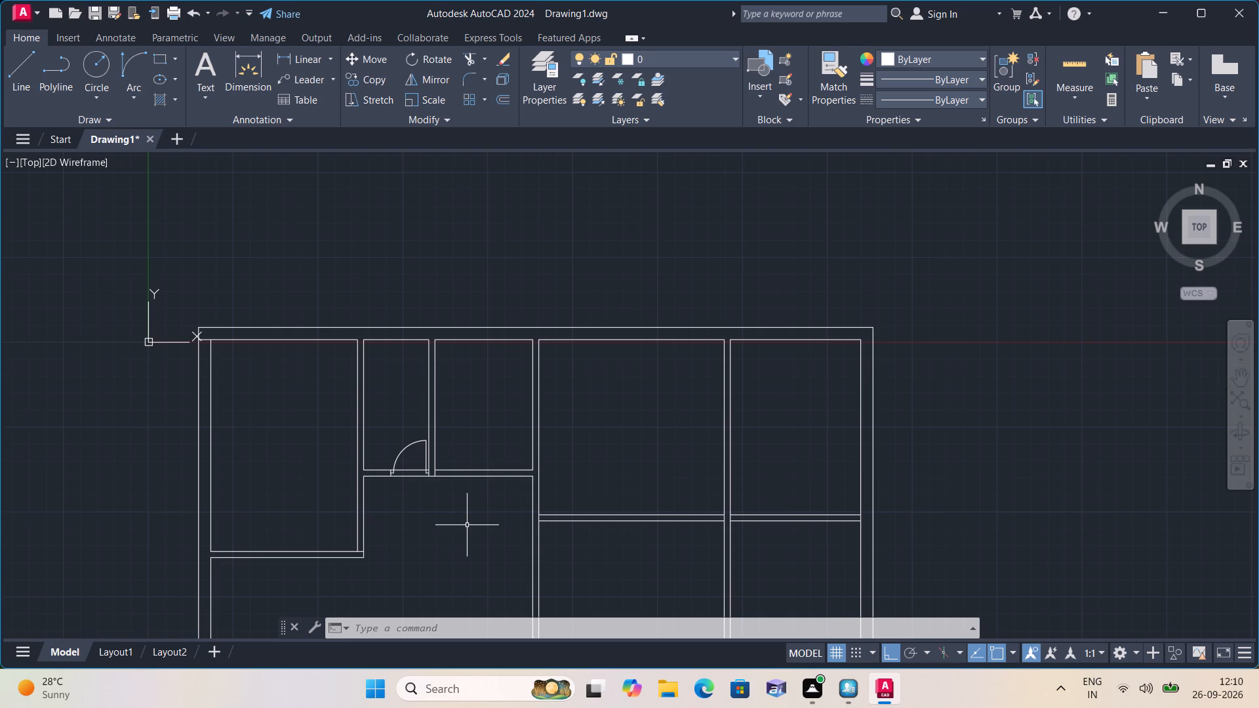
key(l)
key(space)
scroll(491, 488, up, 2)
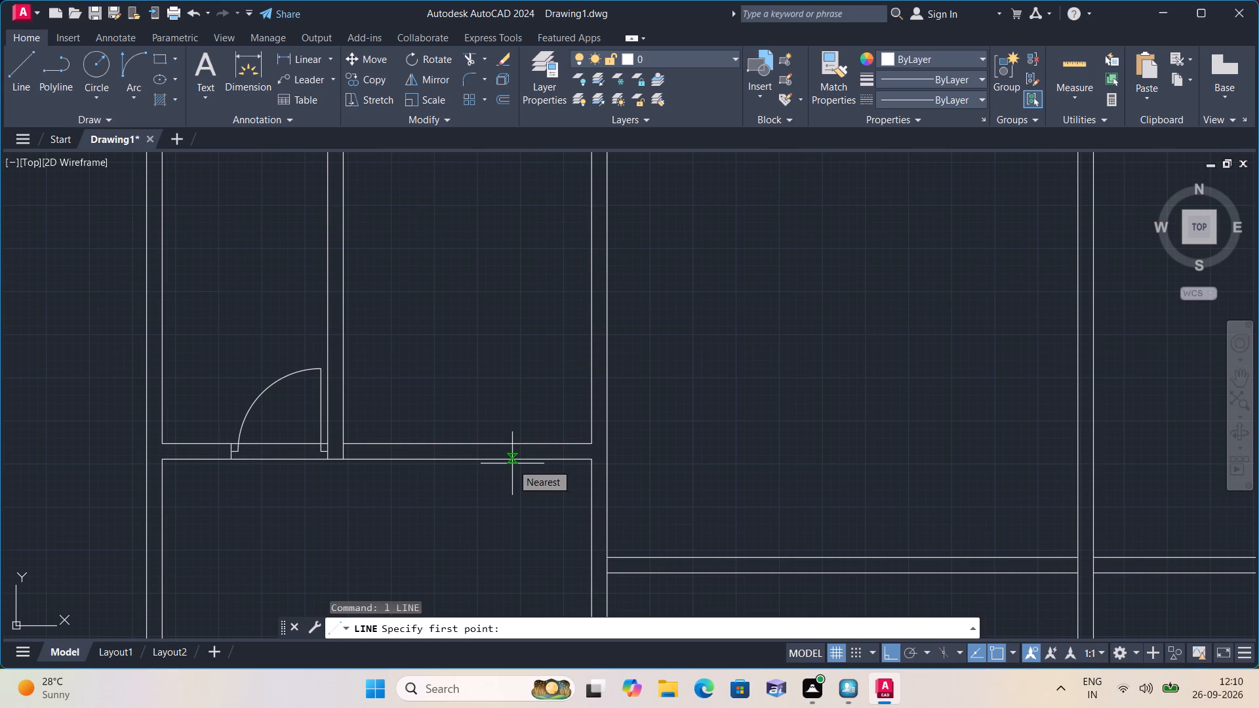
click(506, 460)
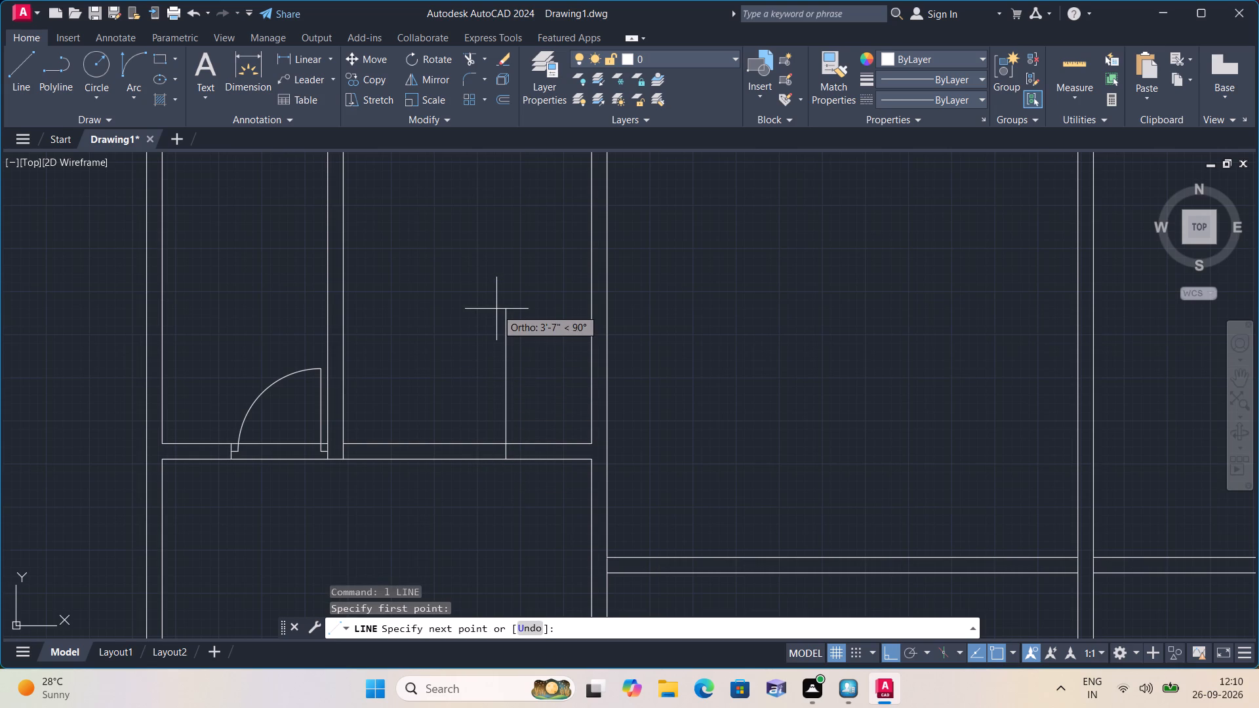
scroll(496, 309, down, 1)
middle_drag(497, 296, 487, 490)
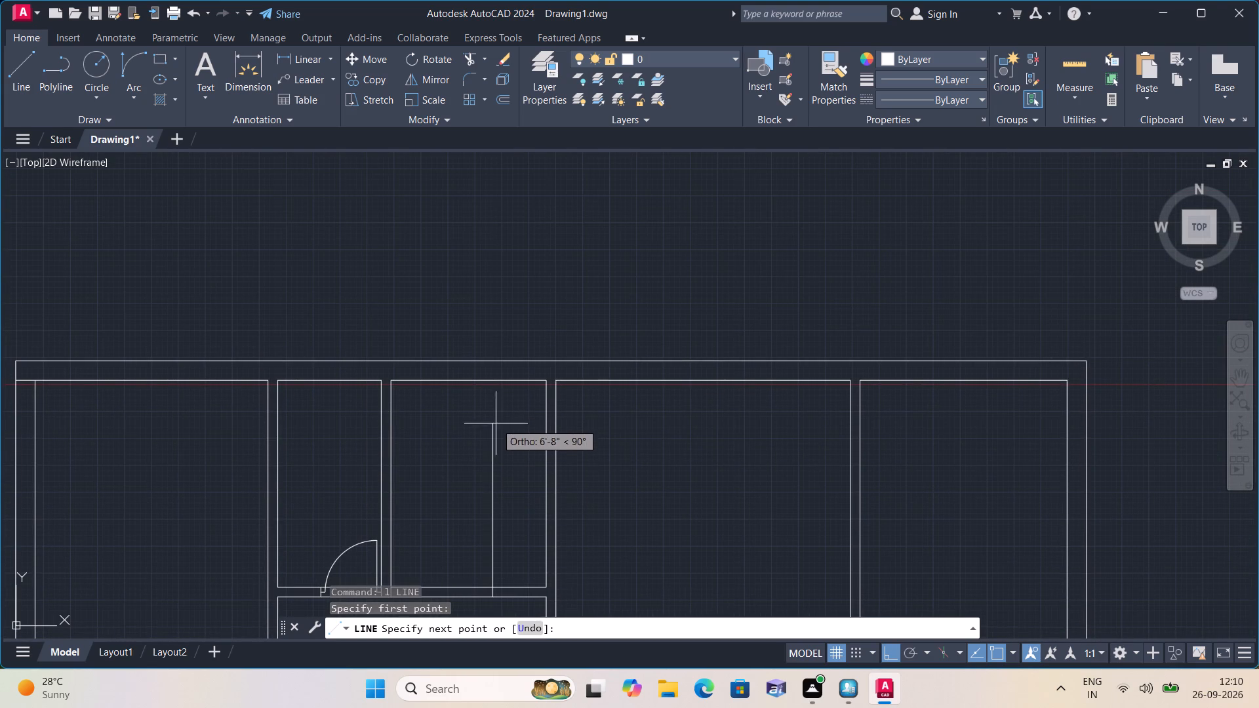
scroll(492, 423, up, 1)
click(490, 412)
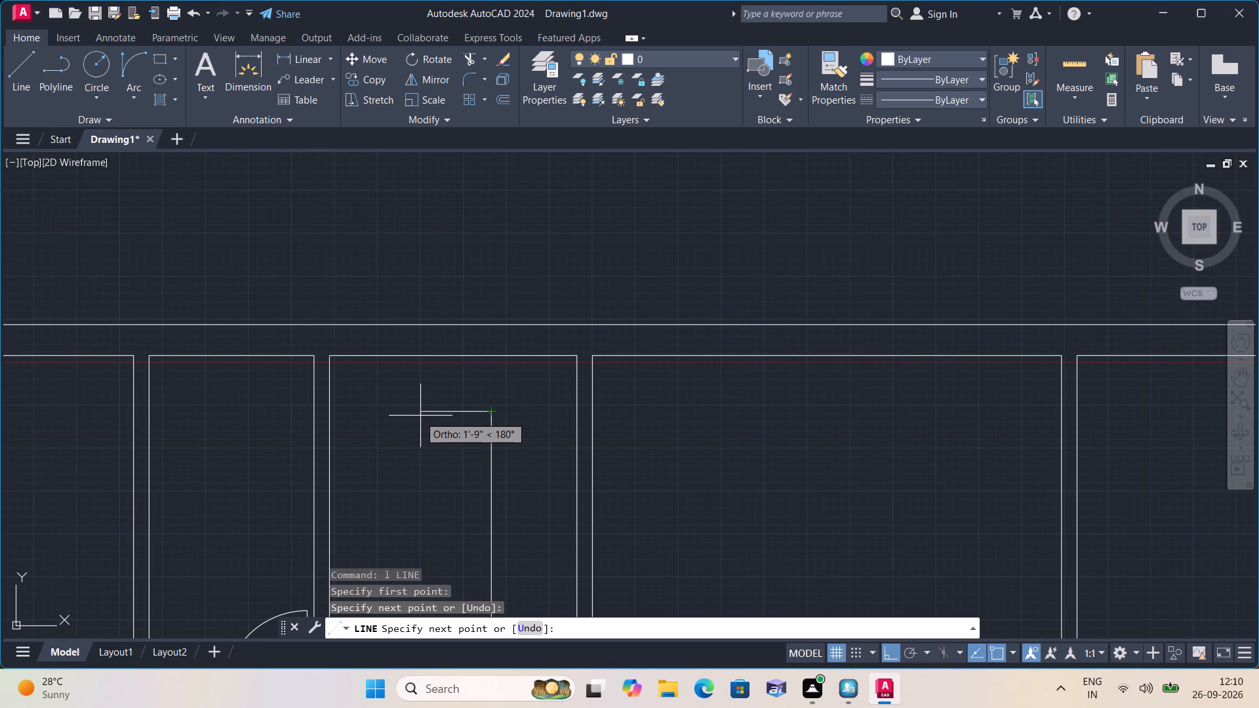
click(420, 416)
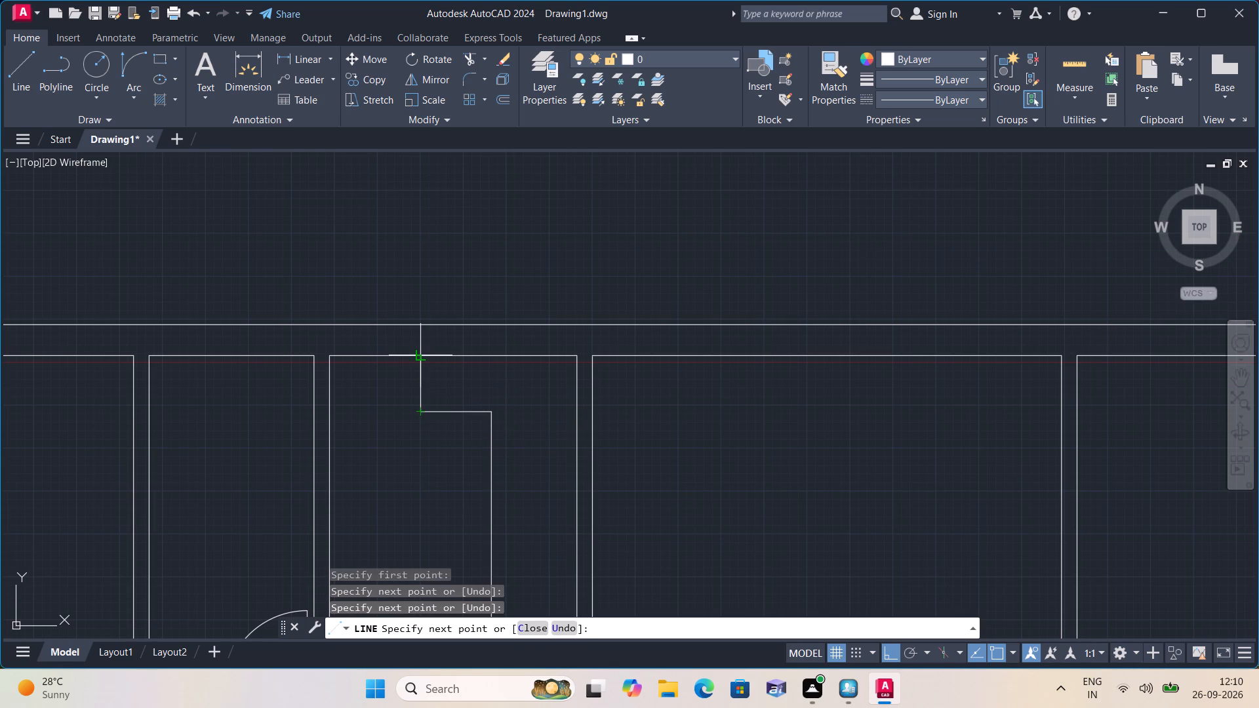
click(418, 357)
key(space)
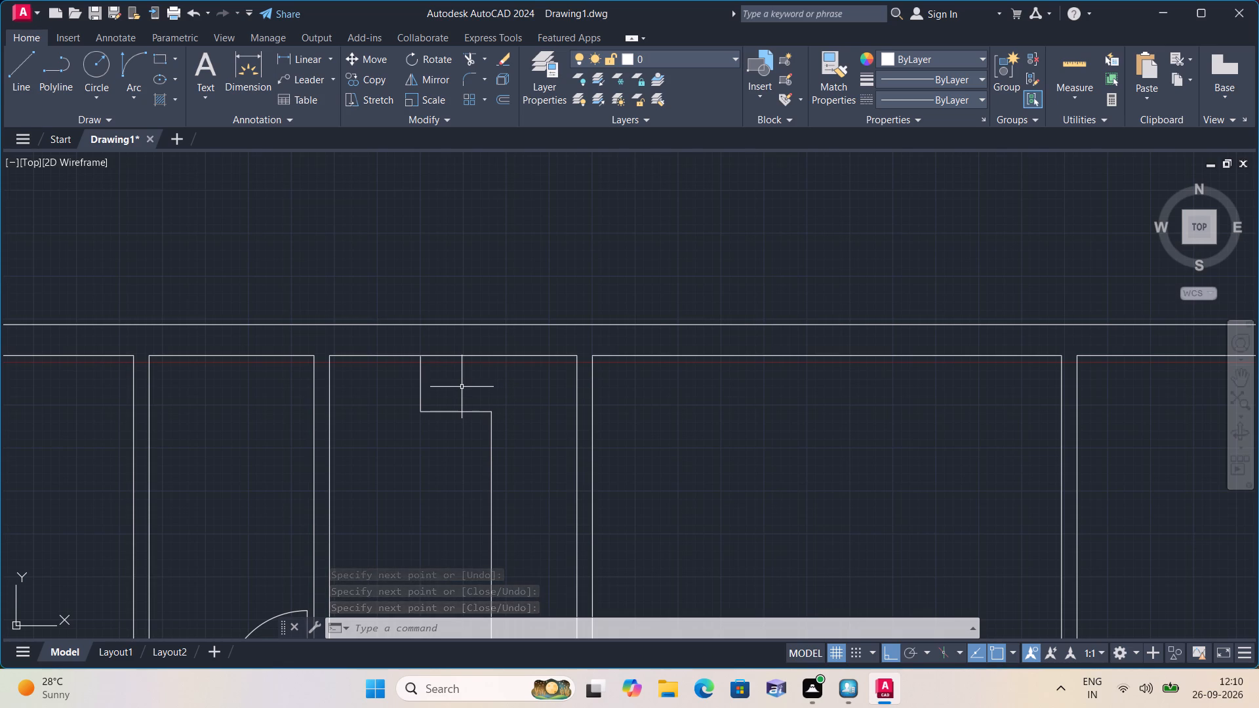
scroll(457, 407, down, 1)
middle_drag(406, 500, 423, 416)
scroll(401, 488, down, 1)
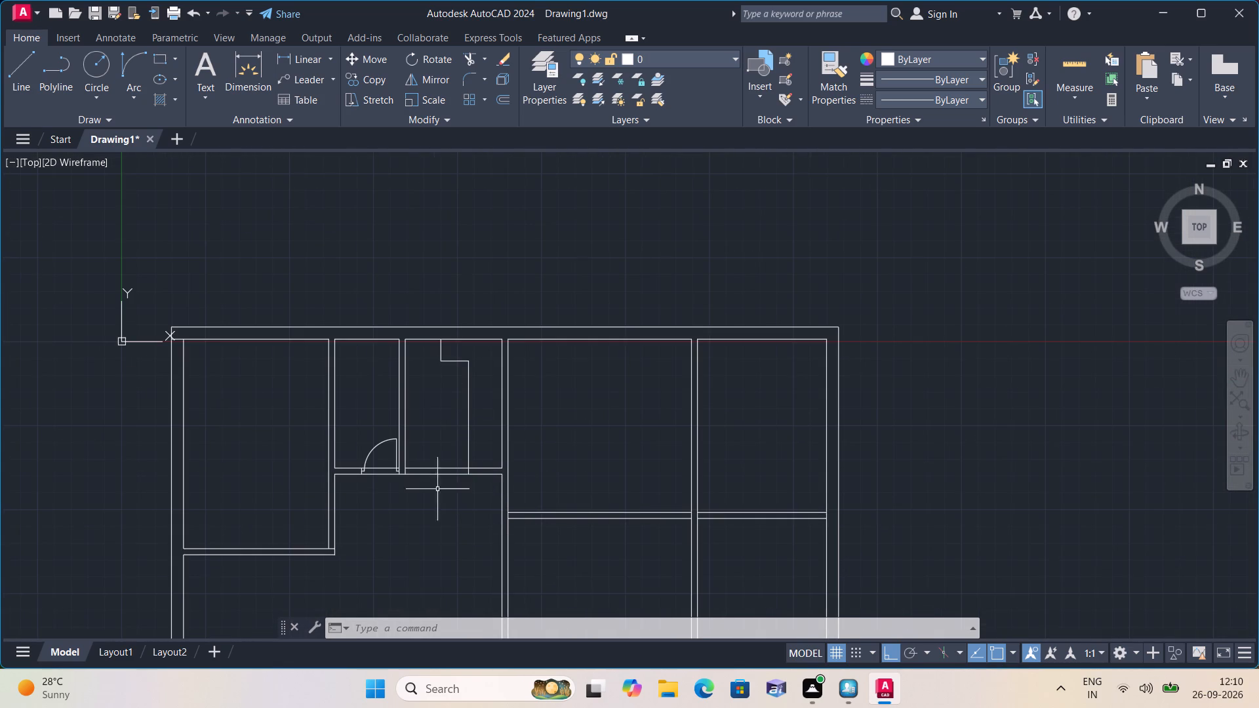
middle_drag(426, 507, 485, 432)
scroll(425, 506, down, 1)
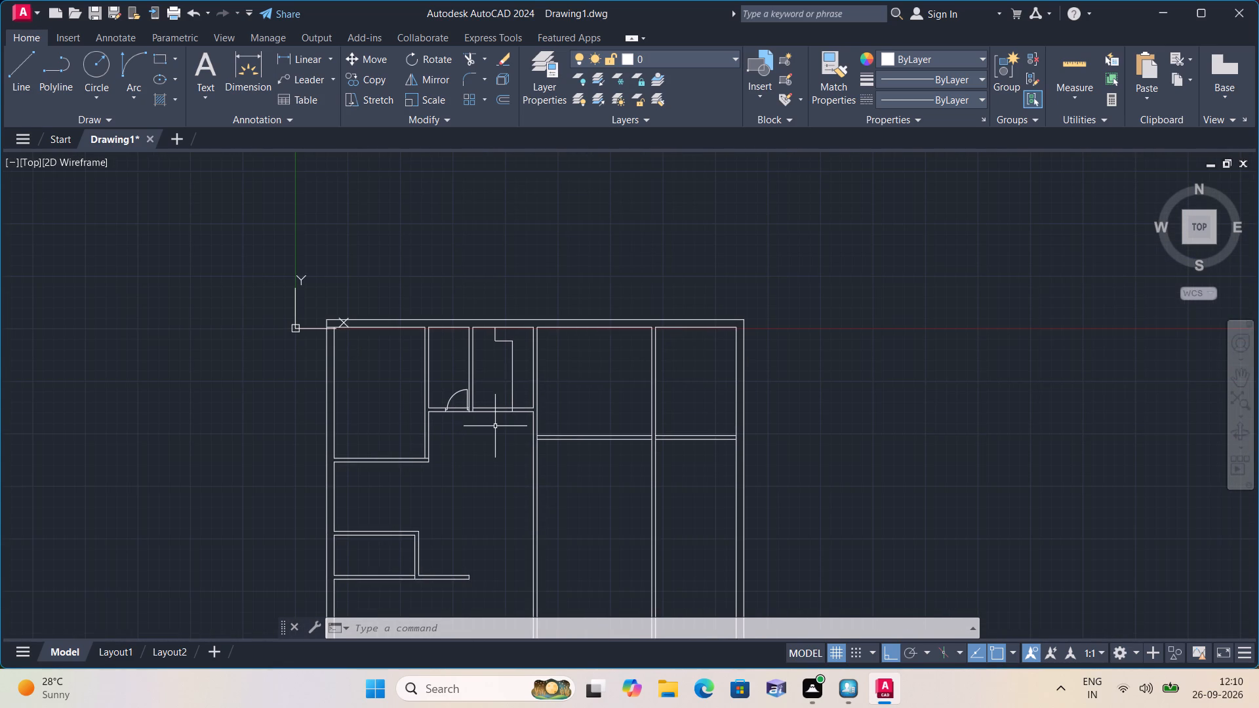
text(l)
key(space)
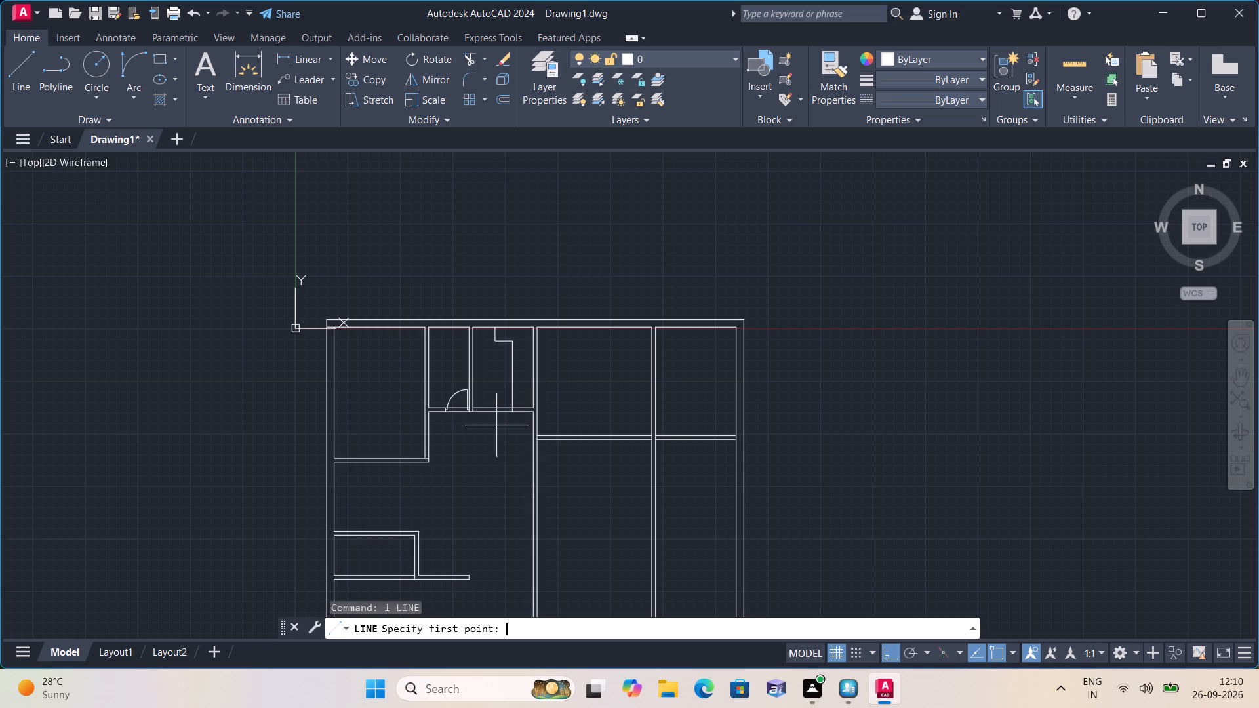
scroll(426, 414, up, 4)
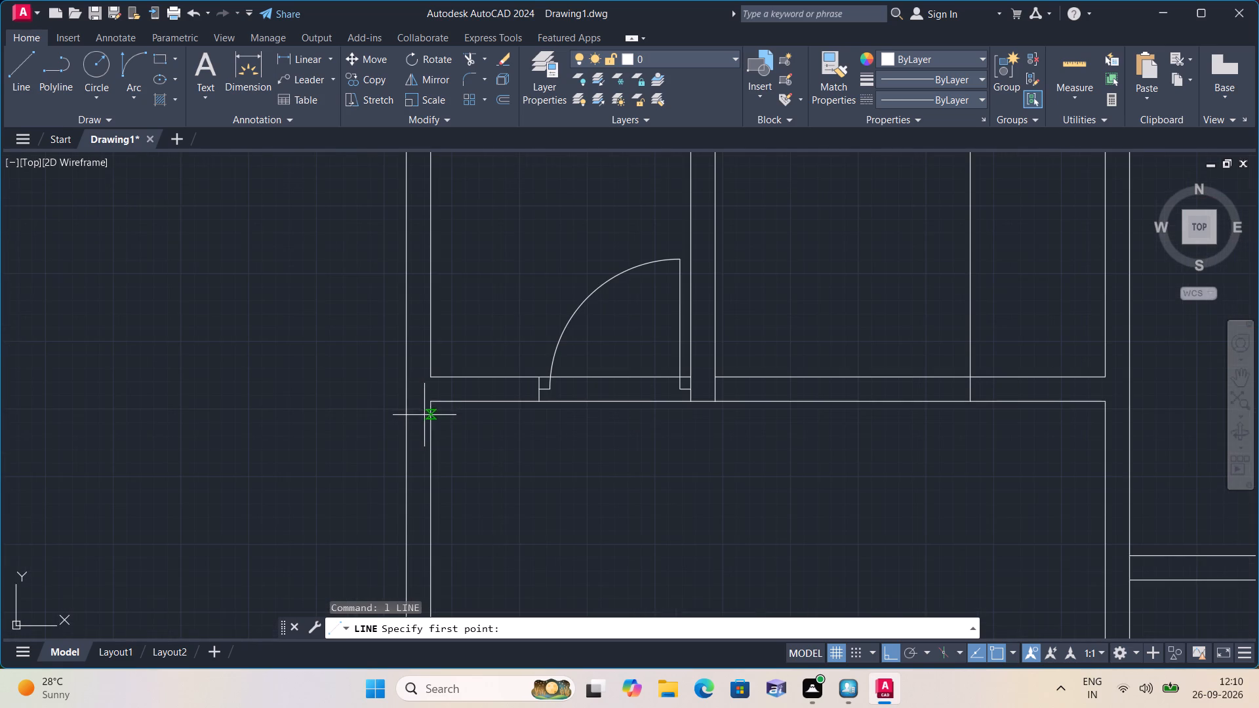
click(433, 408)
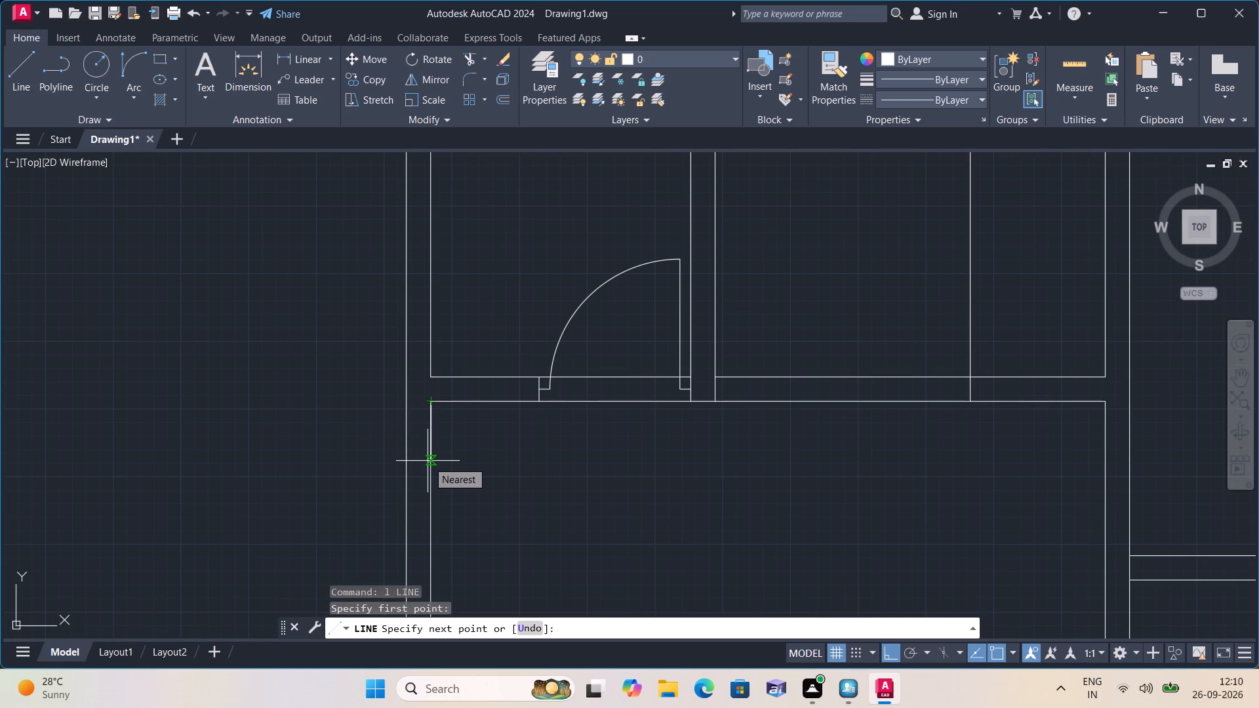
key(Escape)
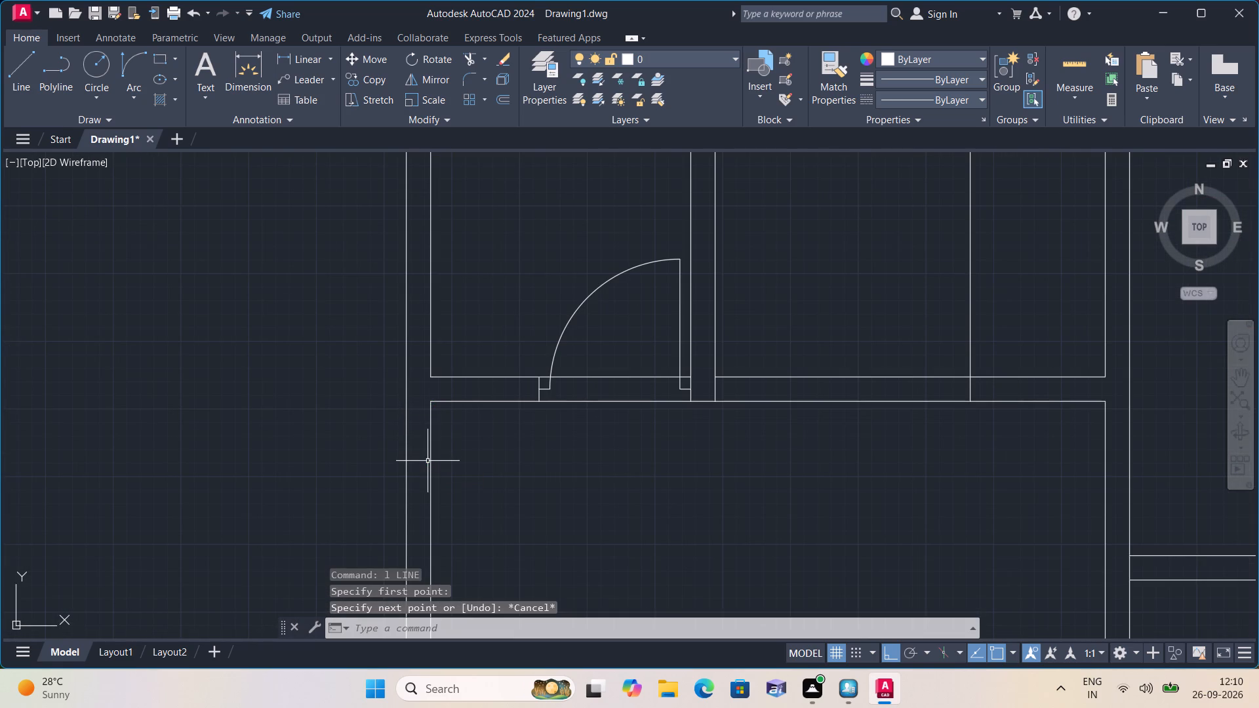
Draw a short horizontal line across the partition's thickness at the lower right corner of the upper-left room.
scroll(429, 469, down, 1)
middle_drag(456, 539, 490, 350)
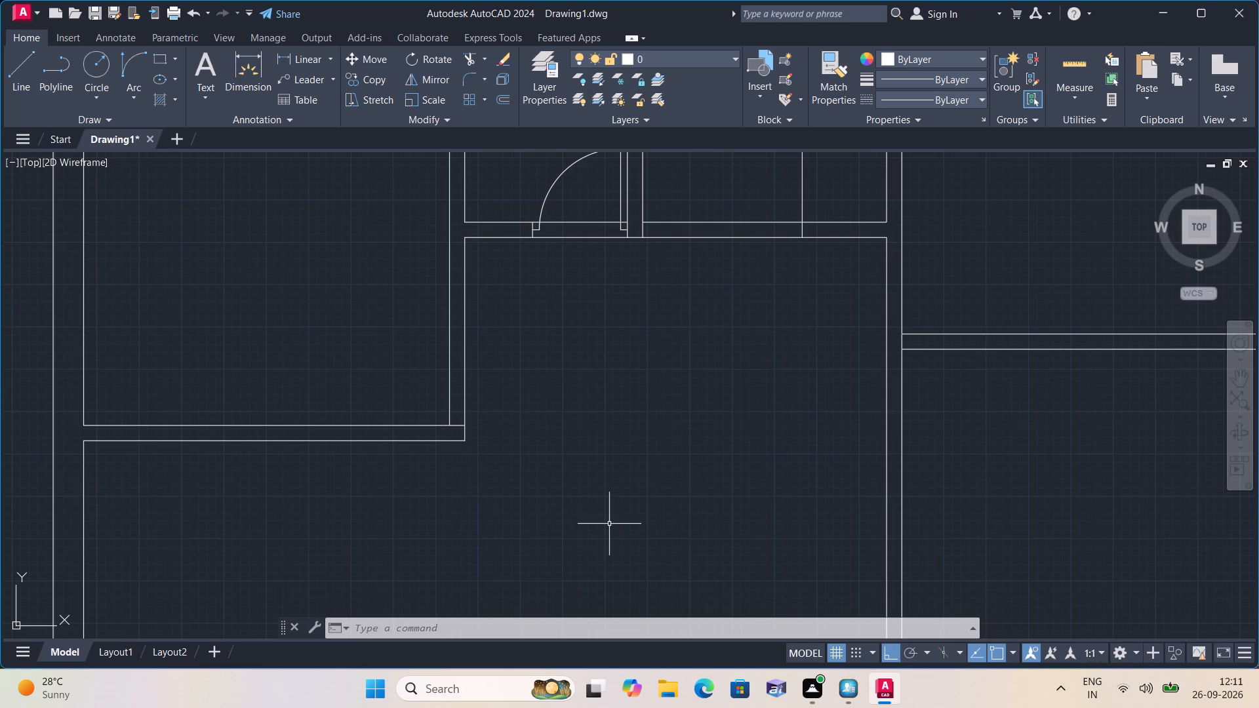
text(l)
key(space)
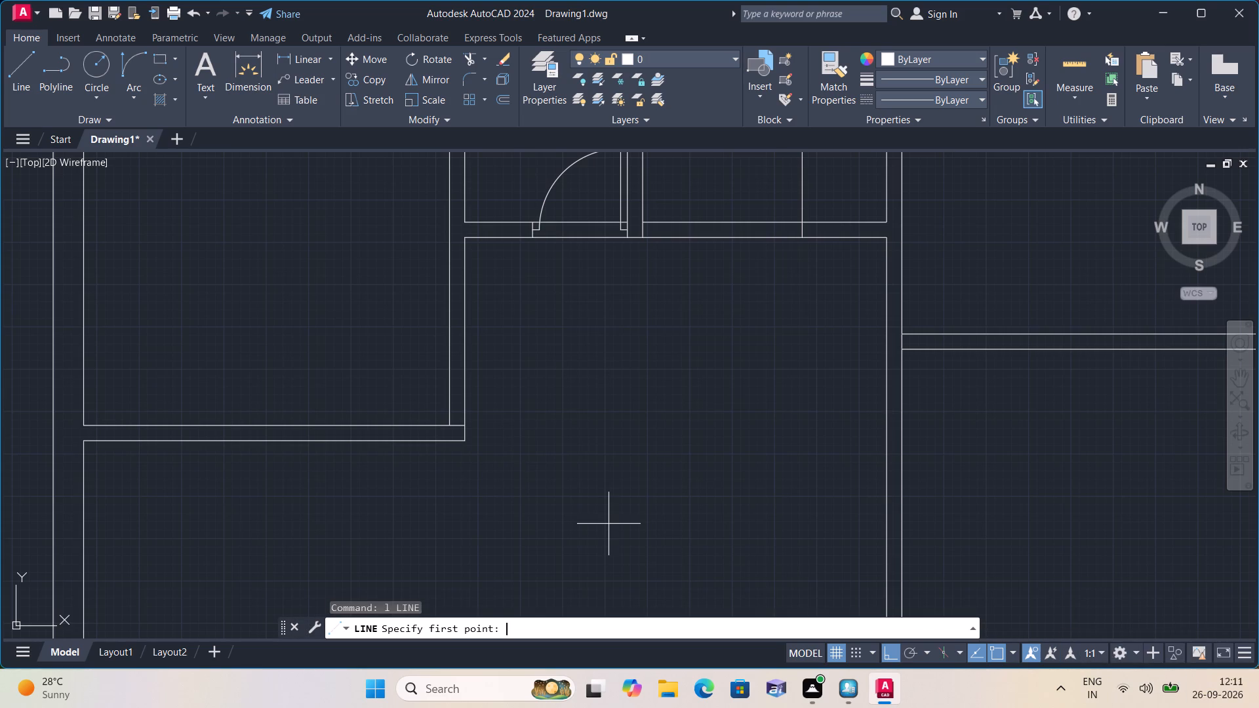
scroll(447, 441, up, 2)
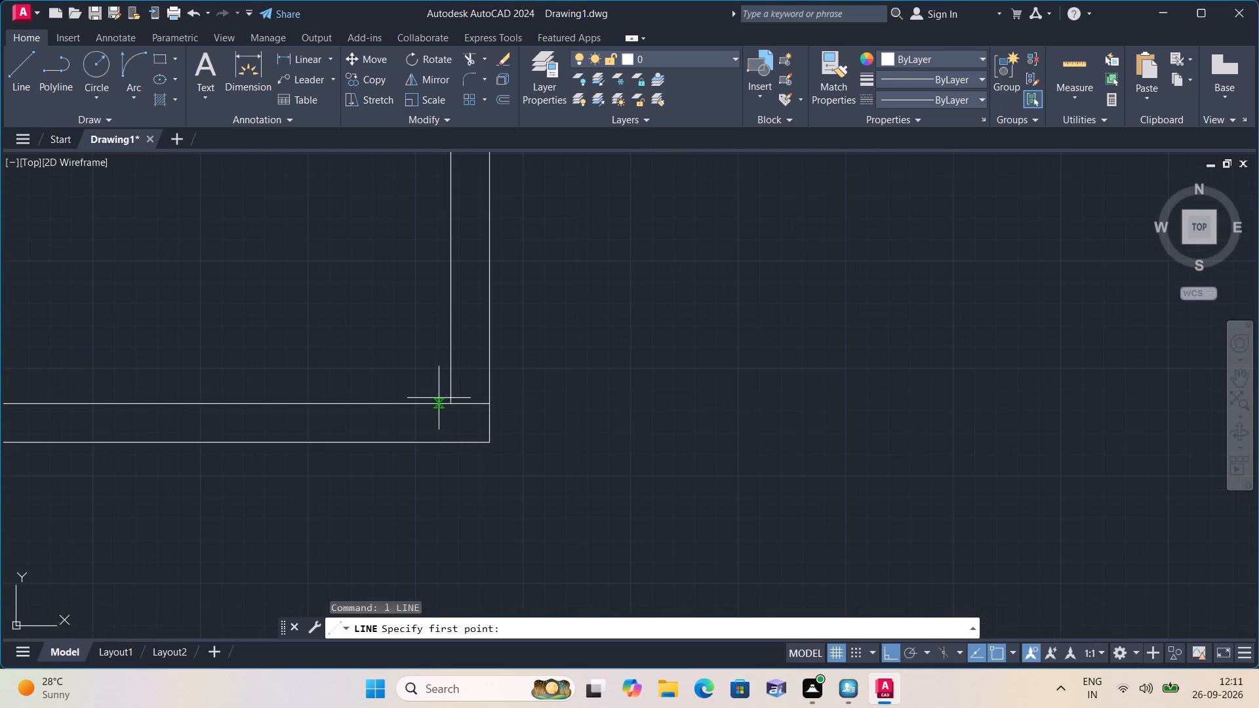
click(449, 402)
click(485, 404)
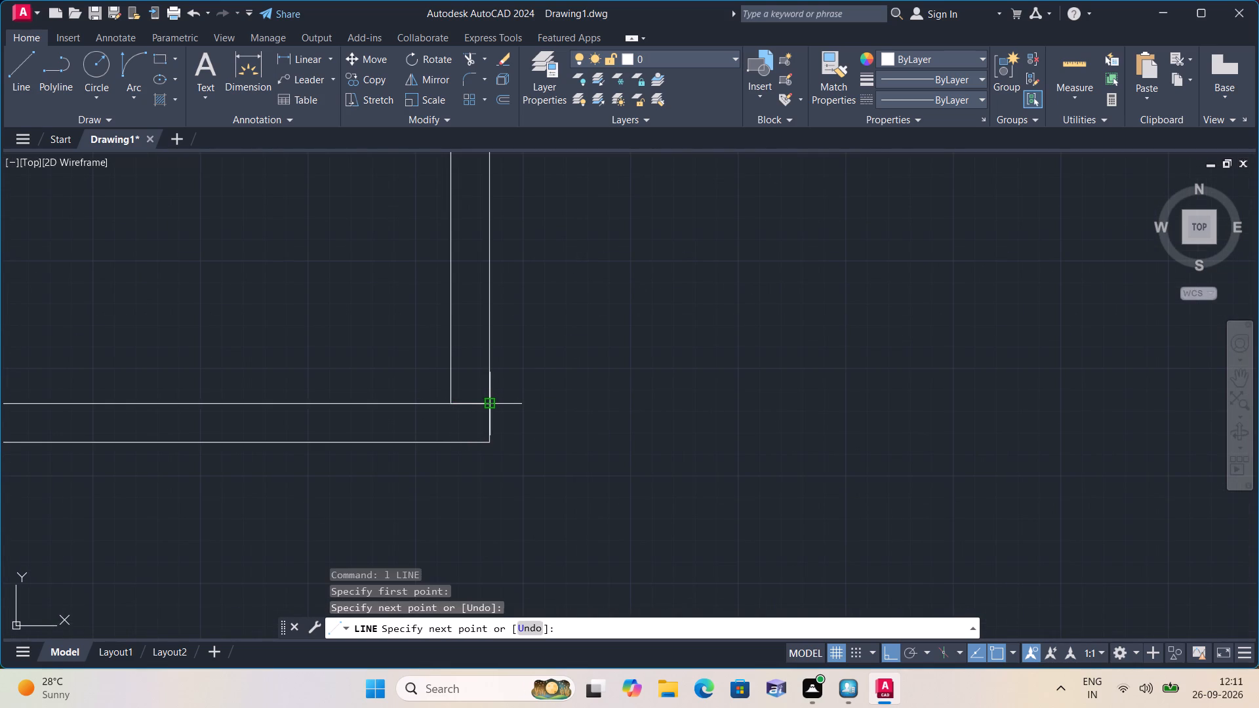
key(space)
Draw a 2" line up the partition's centre from the short line's midpoint, continued by a 2' line straight upward.
key(space)
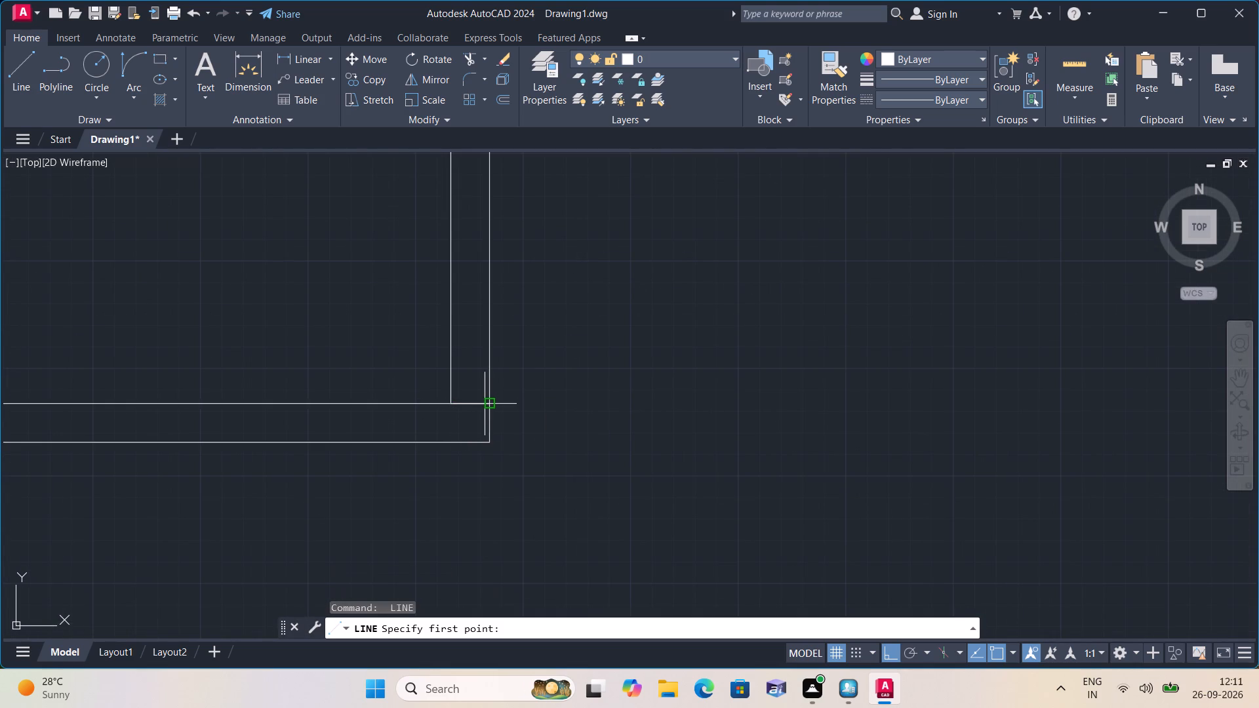
click(470, 401)
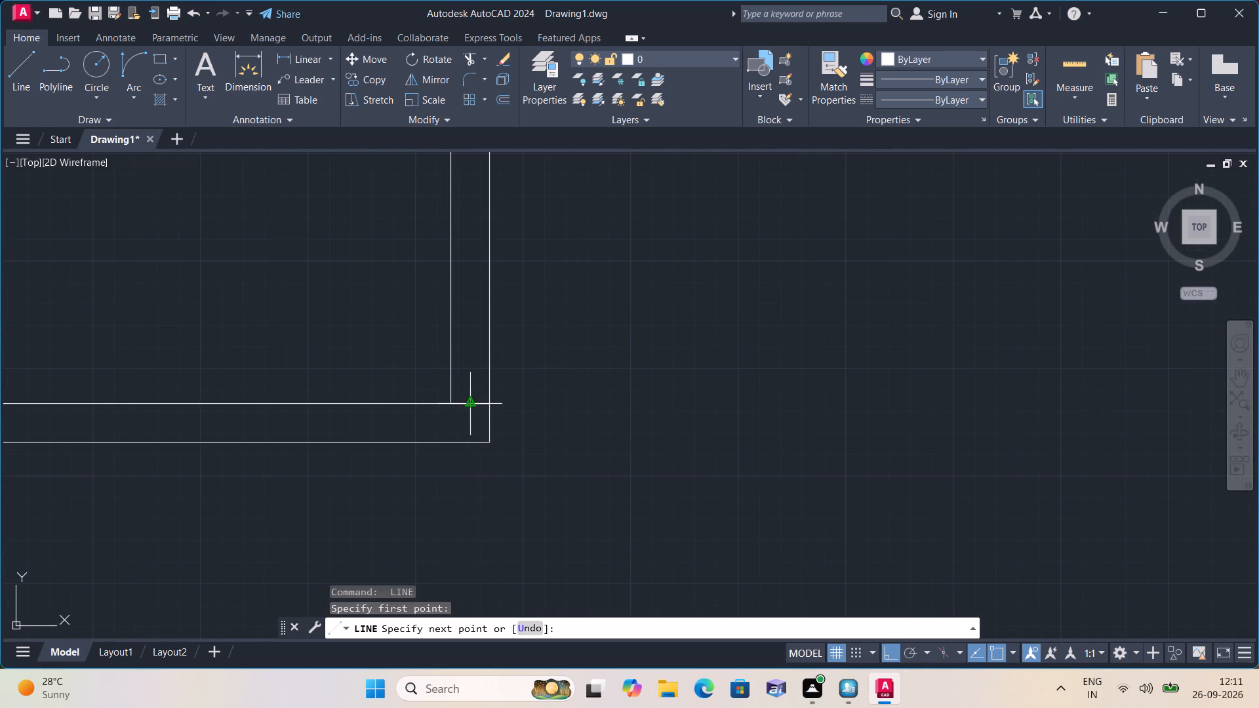
text(2")
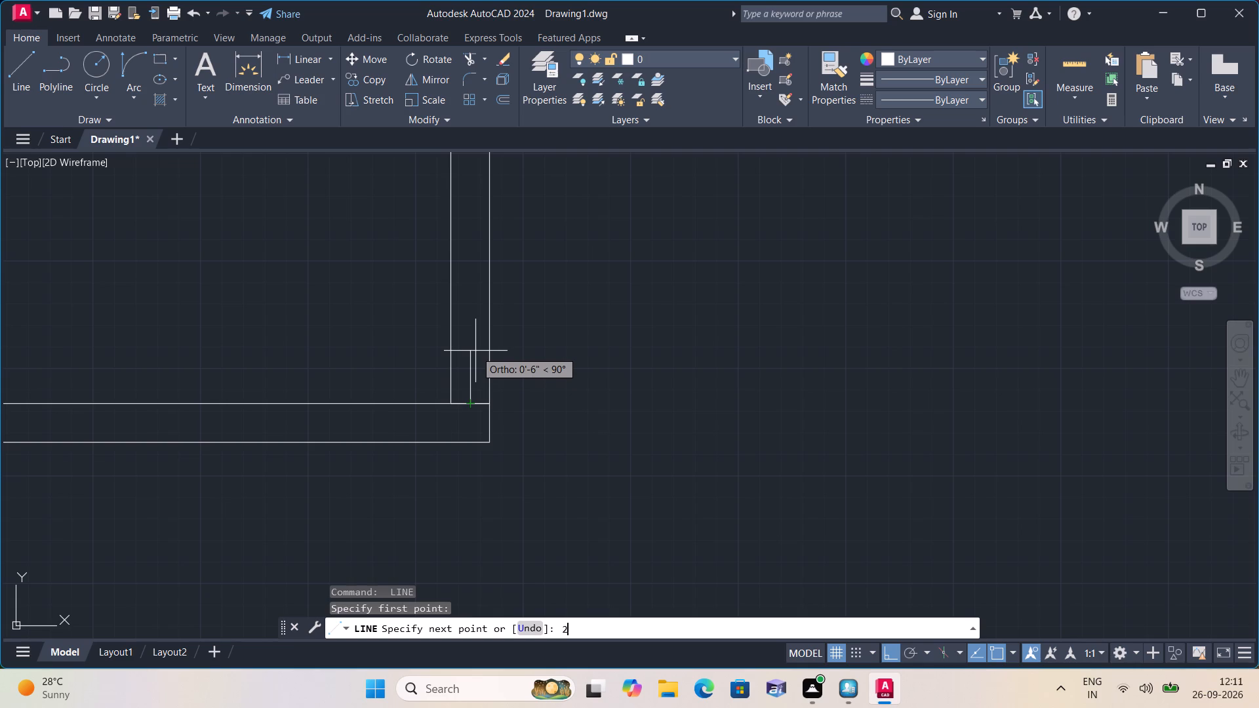
key(space)
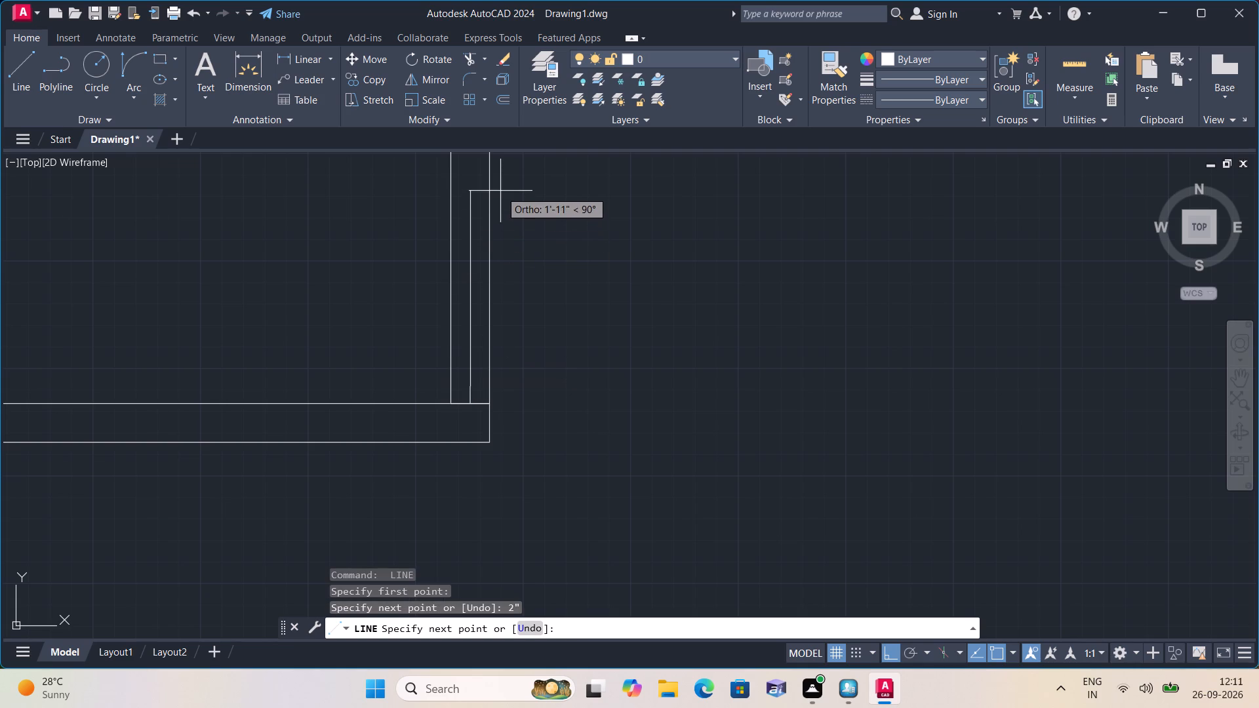
text(2')
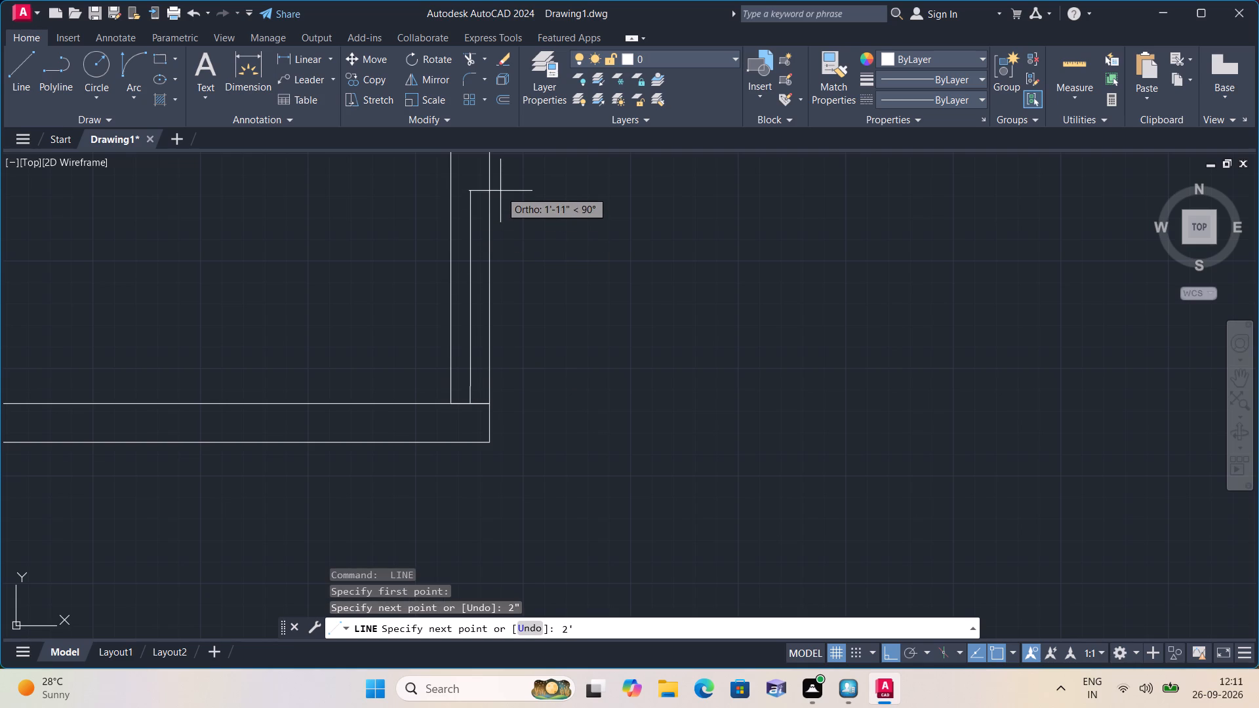
click(500, 191)
middle_drag(500, 191, 499, 404)
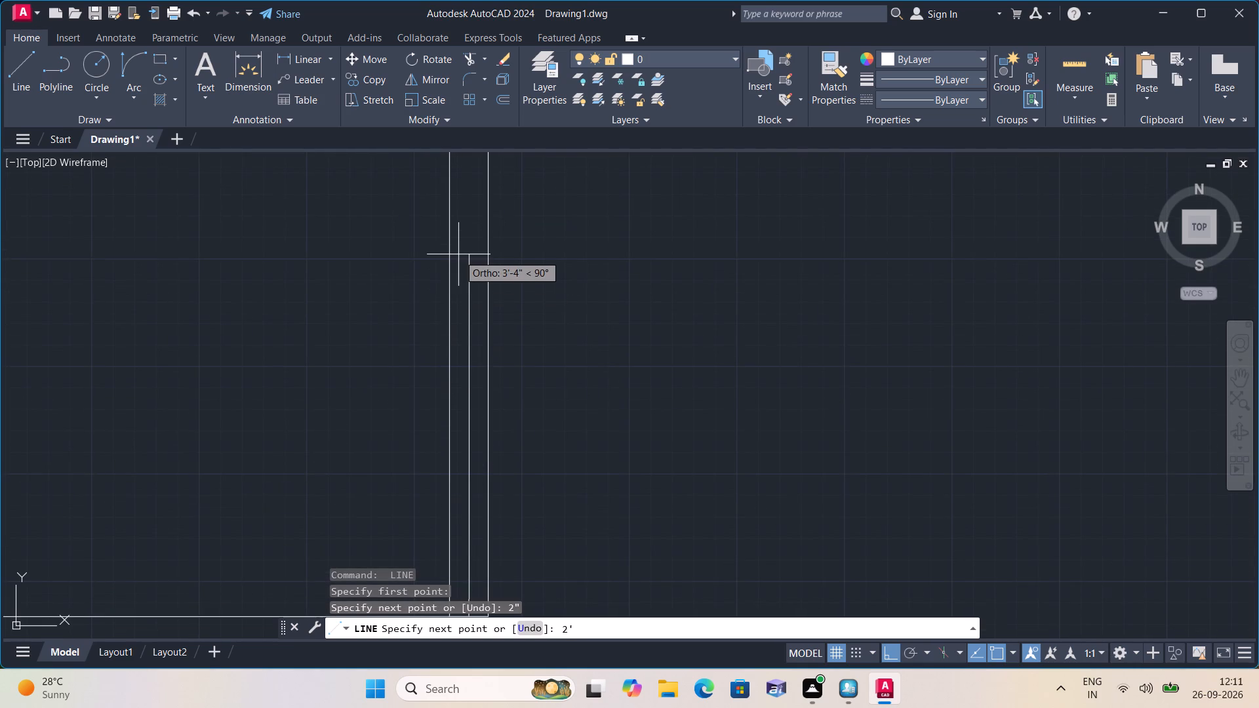
text(2")
key(BackSpace)
key(BackSpace)
key(BackSpace)
key(BackSpace)
key(BackSpace)
text(2')
key(space)
scroll(458, 254, up, 1)
scroll(458, 254, down, 2)
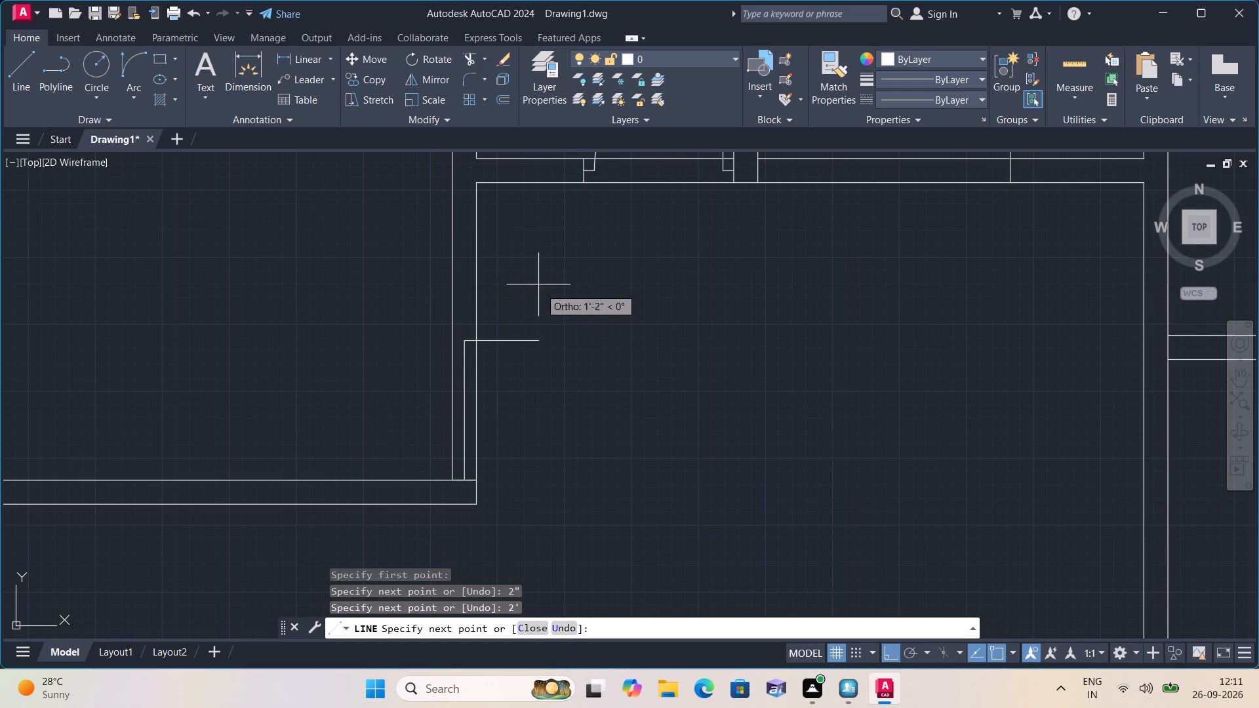
key(Escape)
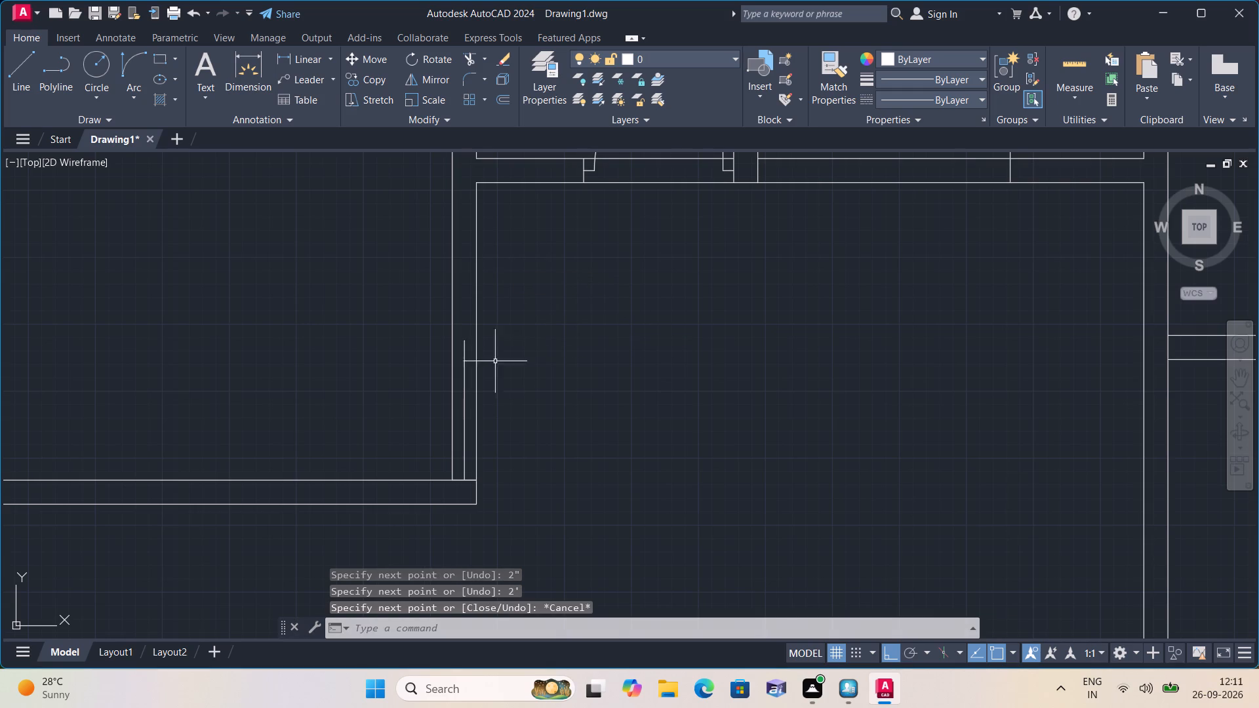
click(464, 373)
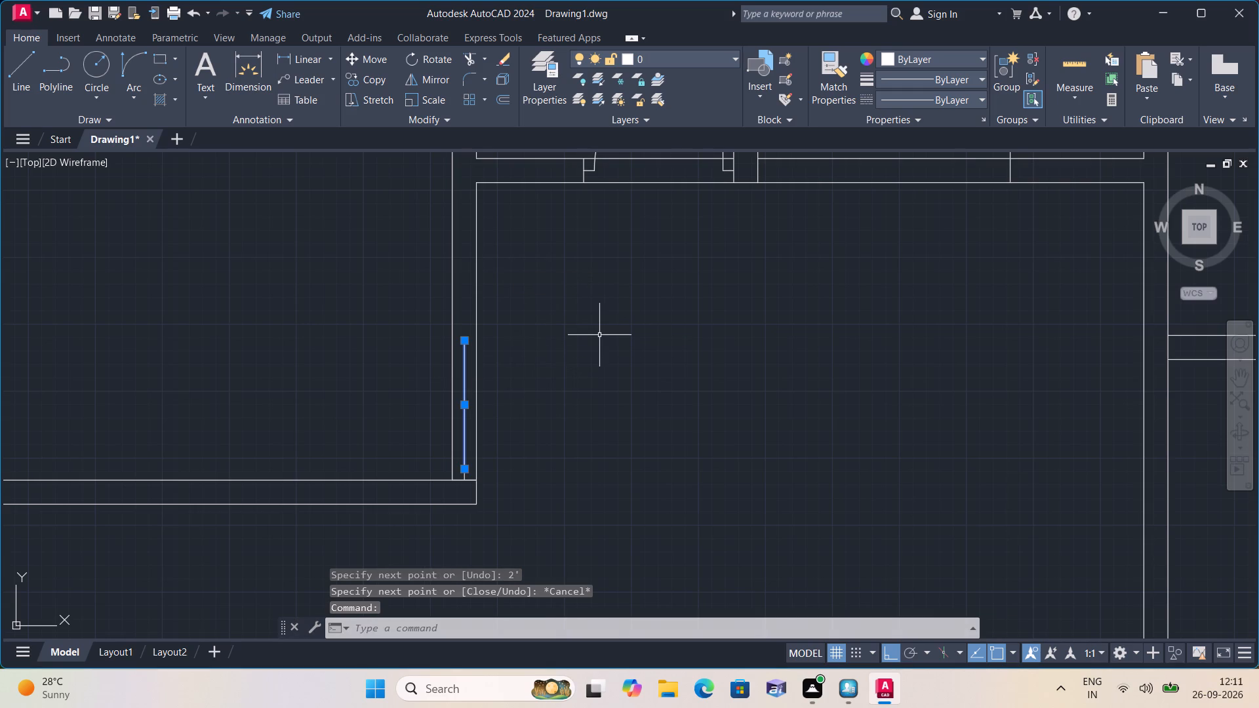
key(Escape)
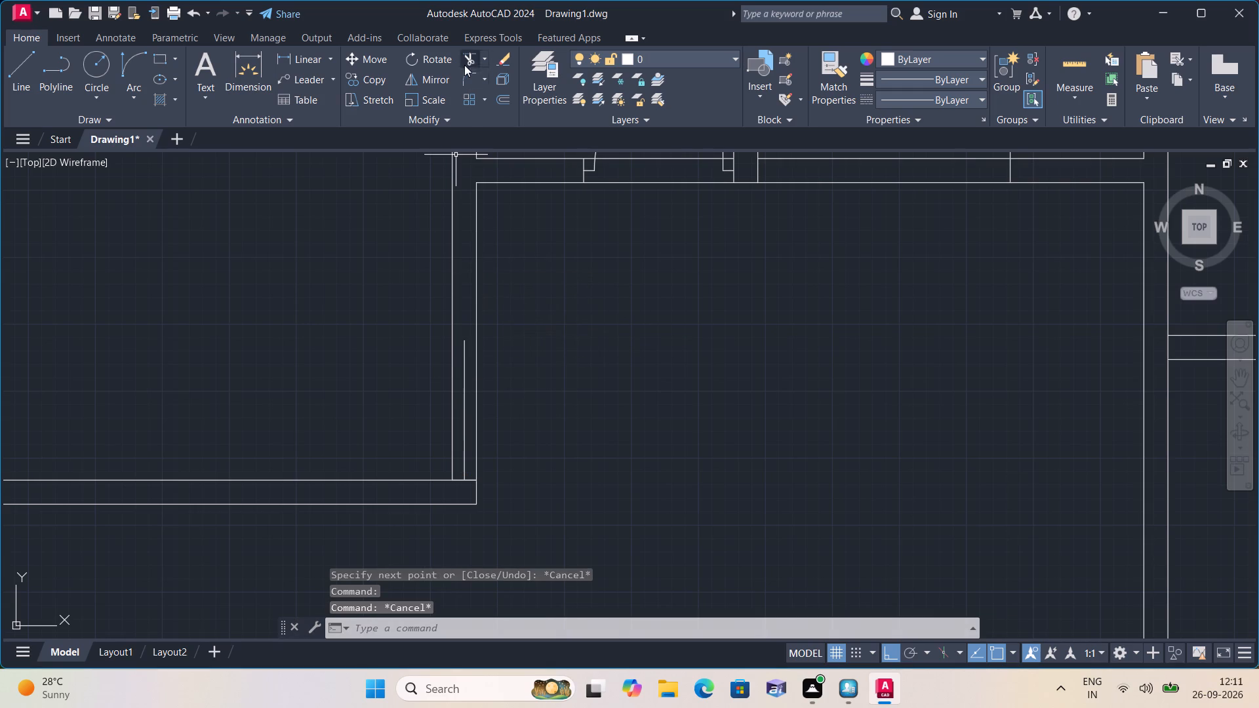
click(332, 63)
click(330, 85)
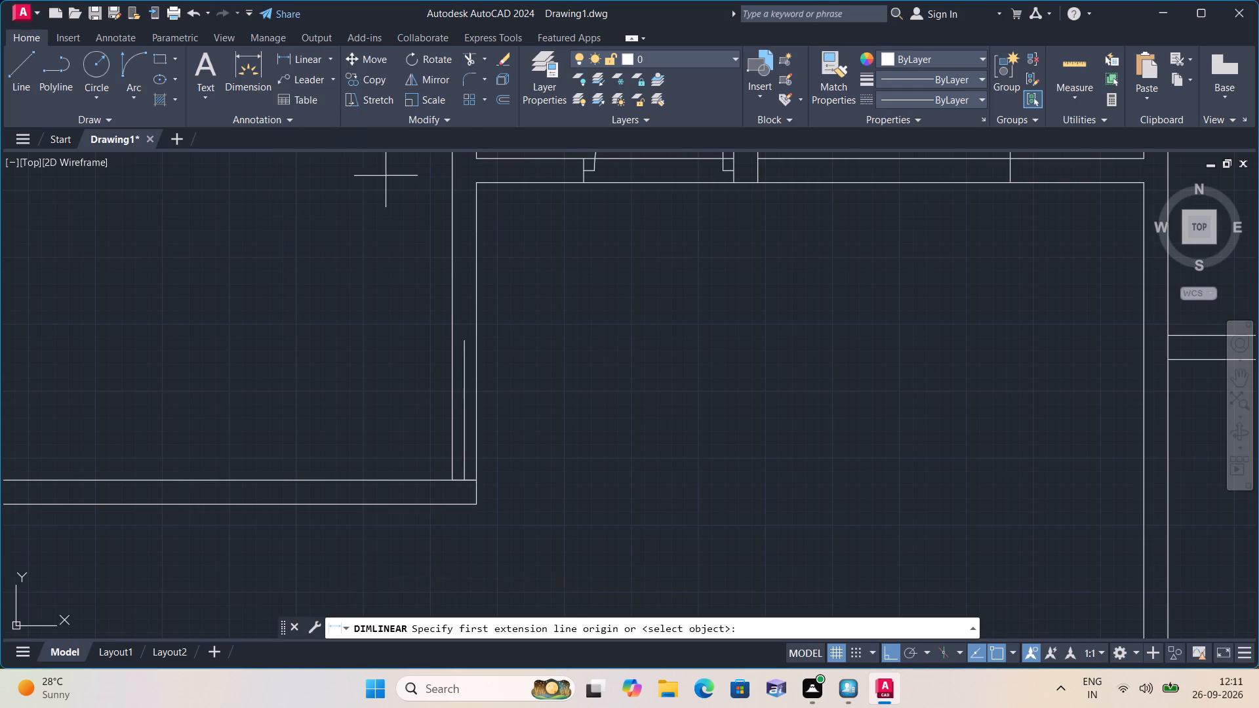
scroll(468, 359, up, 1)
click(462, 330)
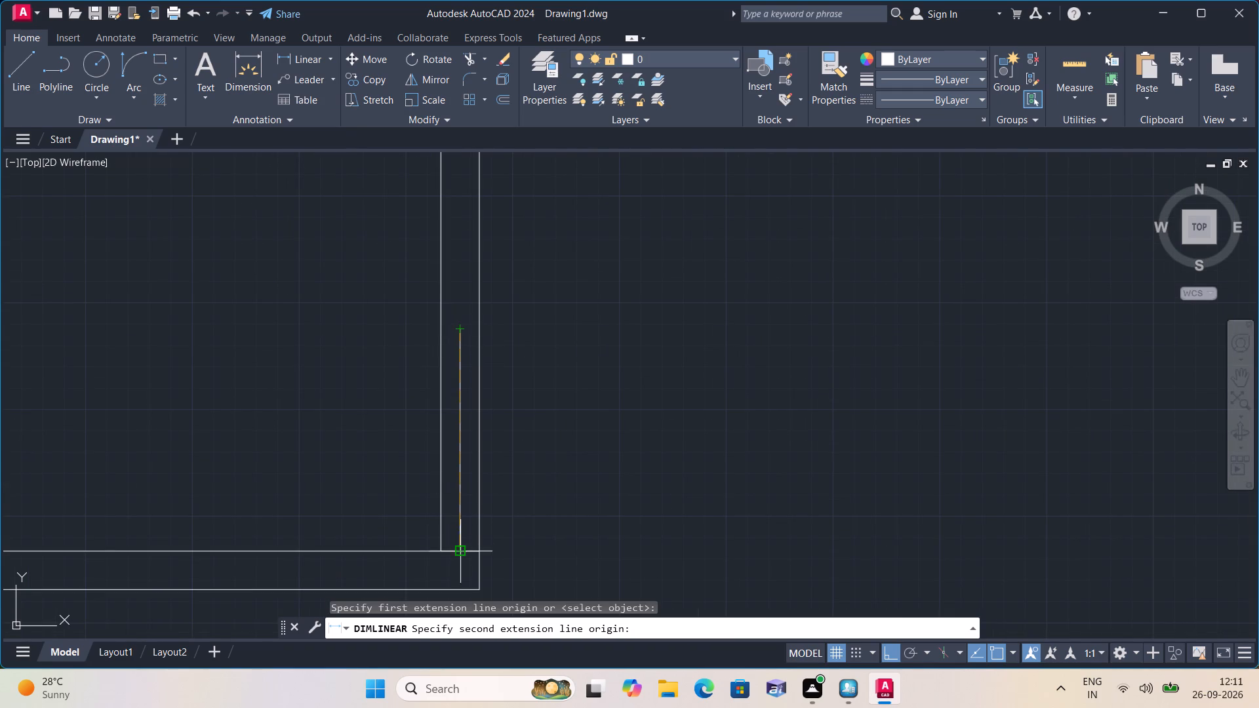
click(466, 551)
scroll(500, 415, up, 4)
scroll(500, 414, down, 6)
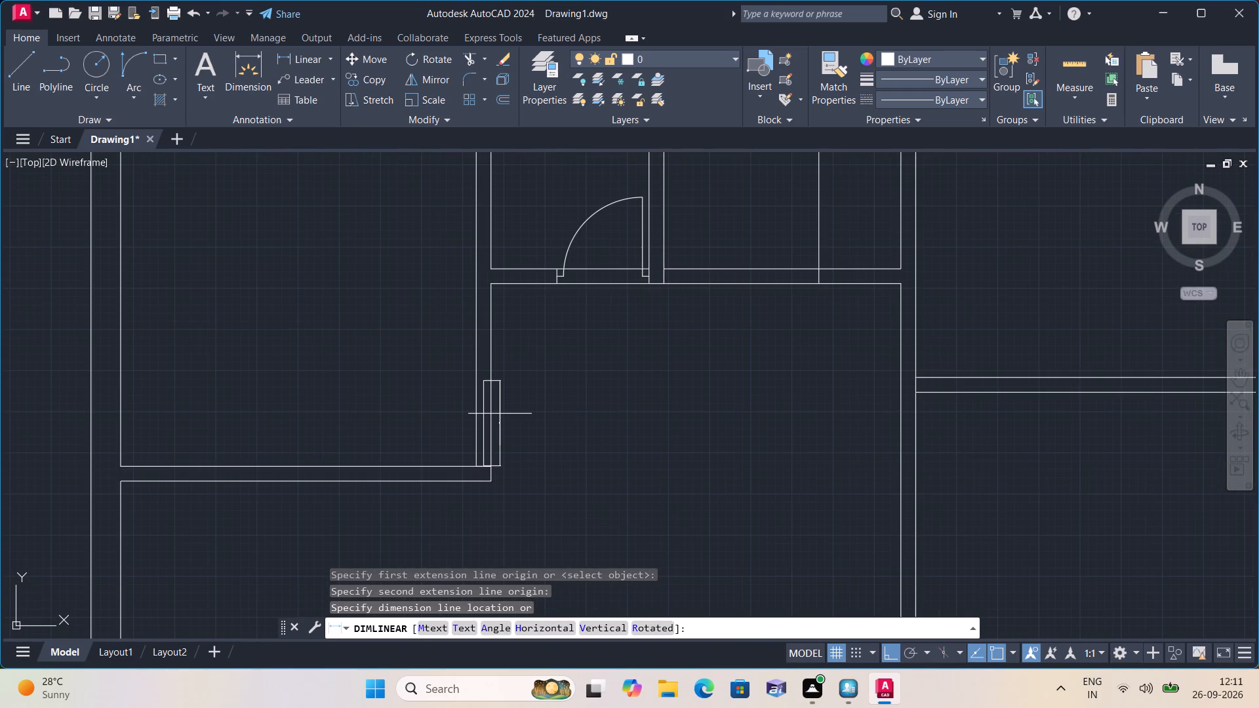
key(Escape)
Draw a 2" stub up from the 2' line's upper end and a horizontal jamb line from its top to both partition faces.
scroll(500, 414, up, 2)
middle_drag(521, 377, 548, 435)
key(l)
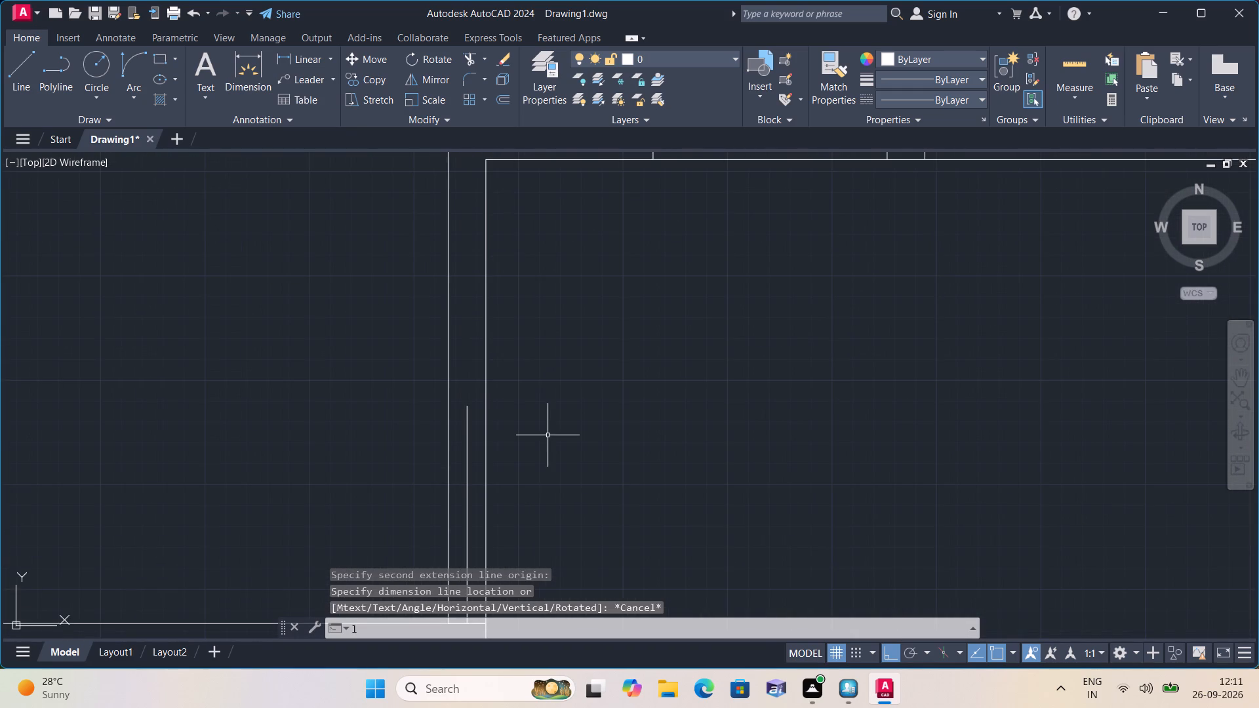
key(space)
scroll(469, 397, up, 2)
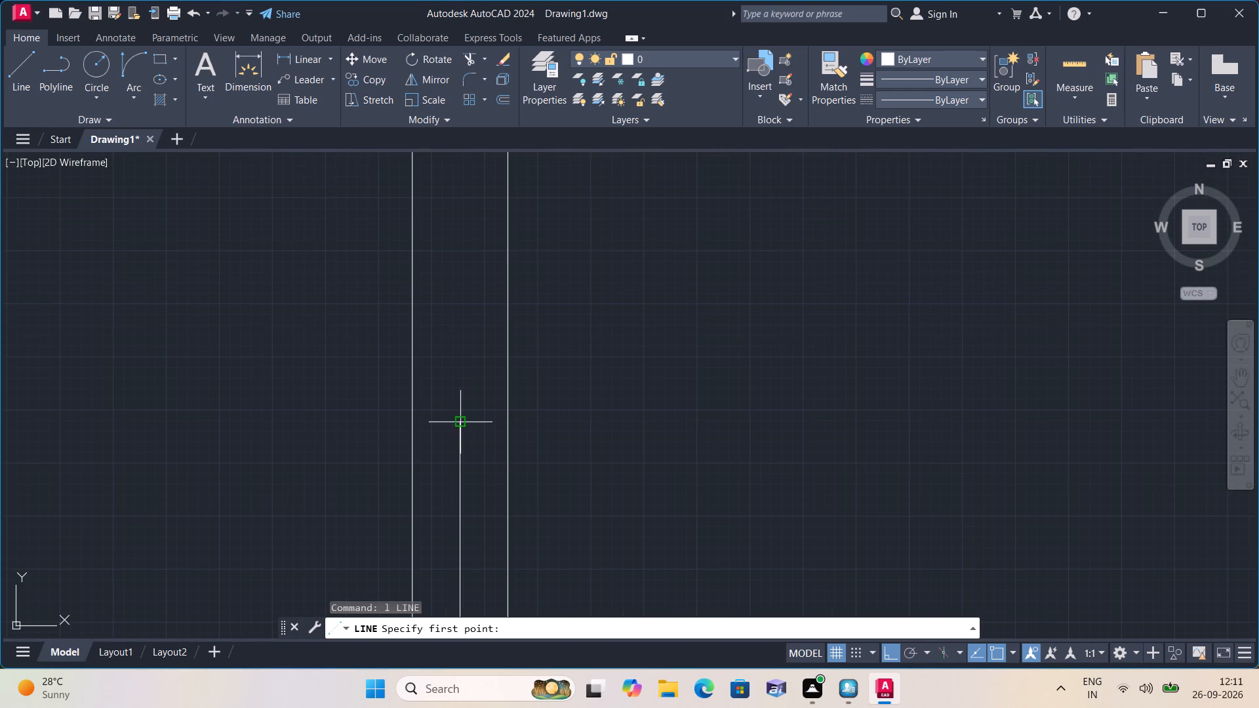
click(462, 418)
text(2")
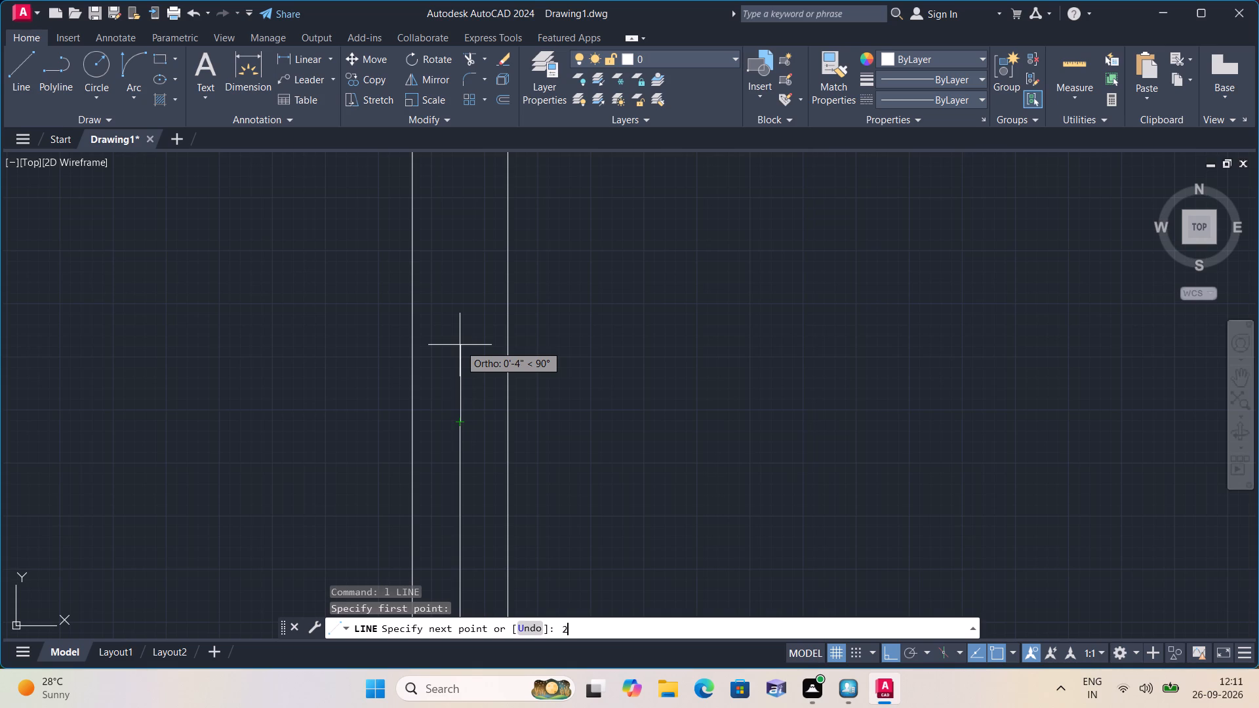
key(space)
click(509, 382)
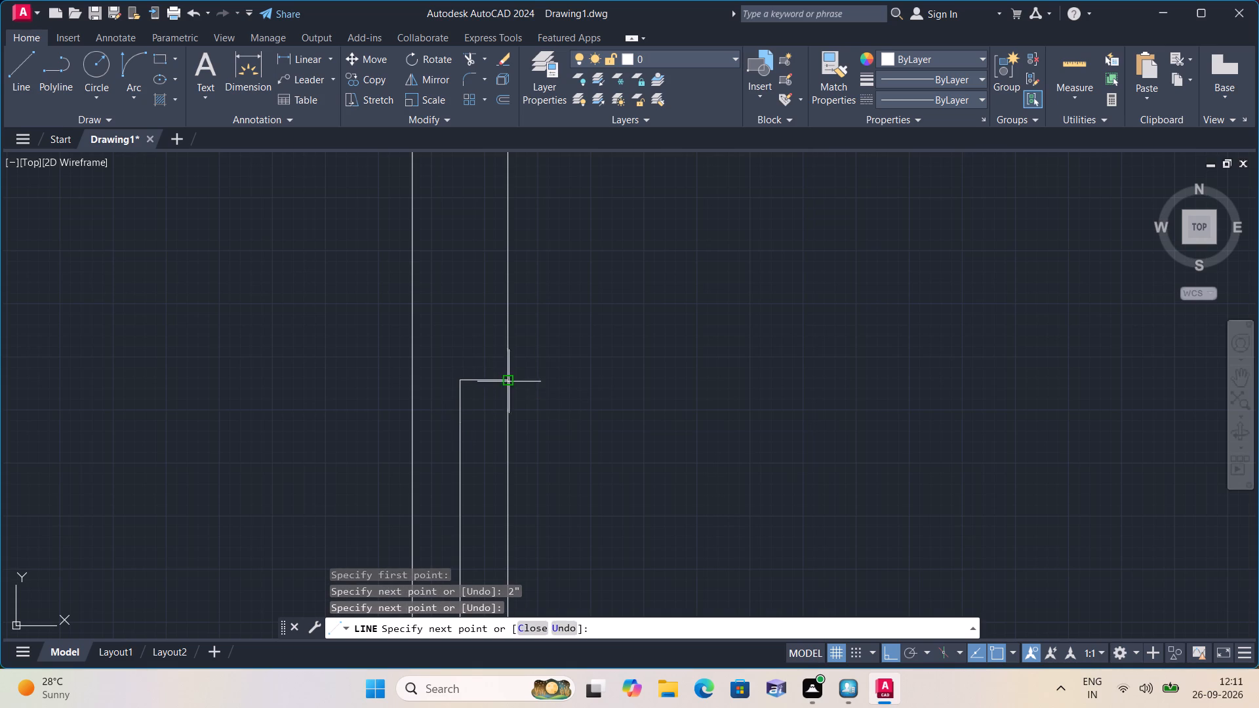
key(space)
key(space)
click(462, 379)
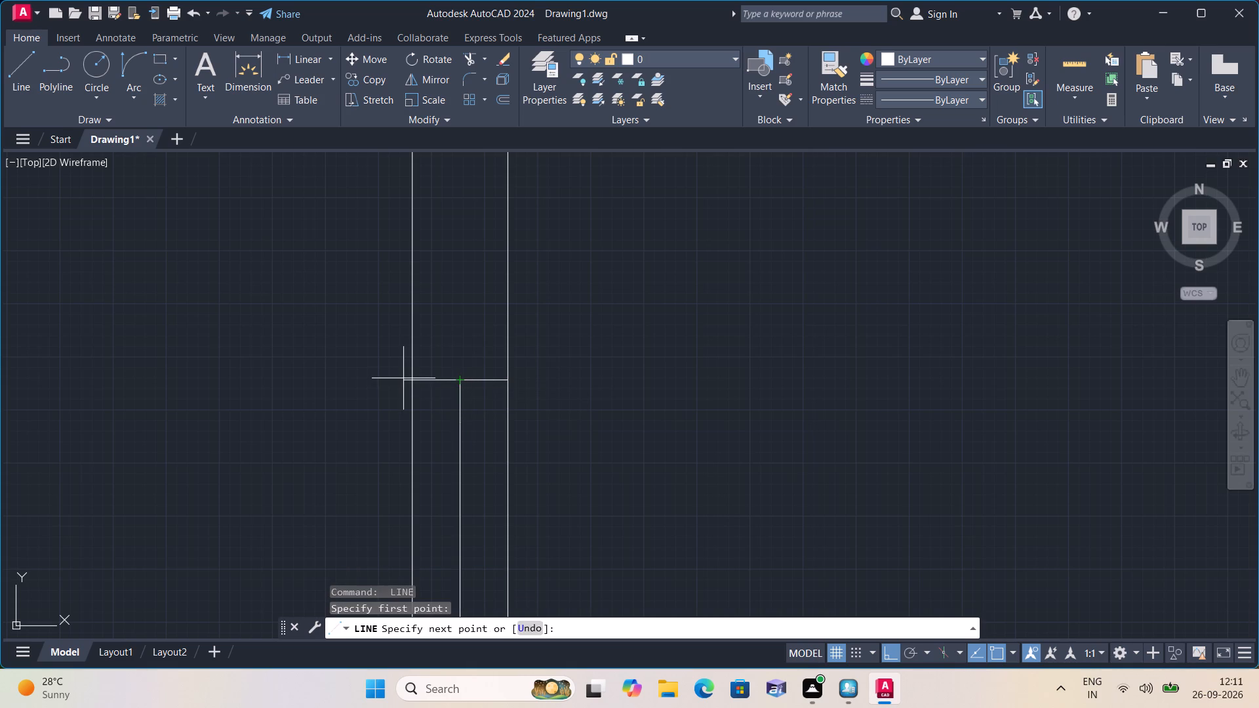
click(410, 381)
key(space)
Erase the 2' vertical line running between the two 2" stubs.
scroll(460, 416, down, 1)
middle_drag(498, 428, 534, 307)
scroll(498, 428, down, 1)
scroll(502, 374, up, 1)
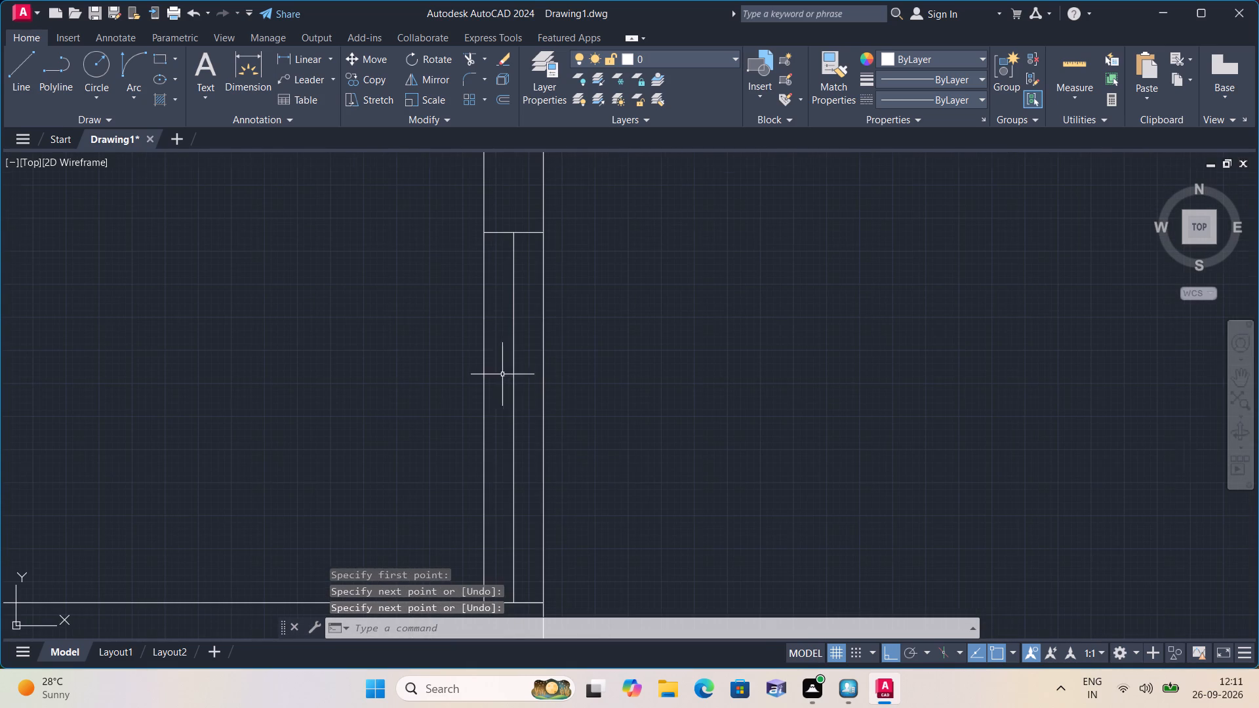
click(513, 370)
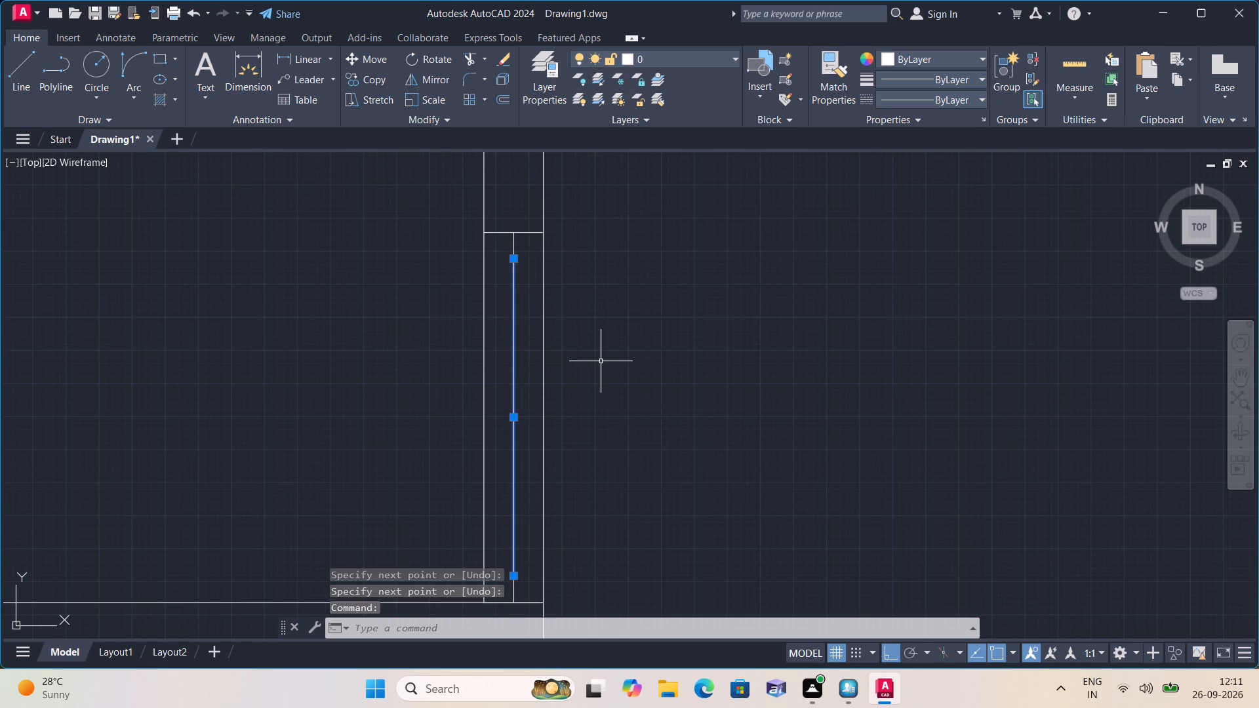
key(BackSpace)
key(Delete)
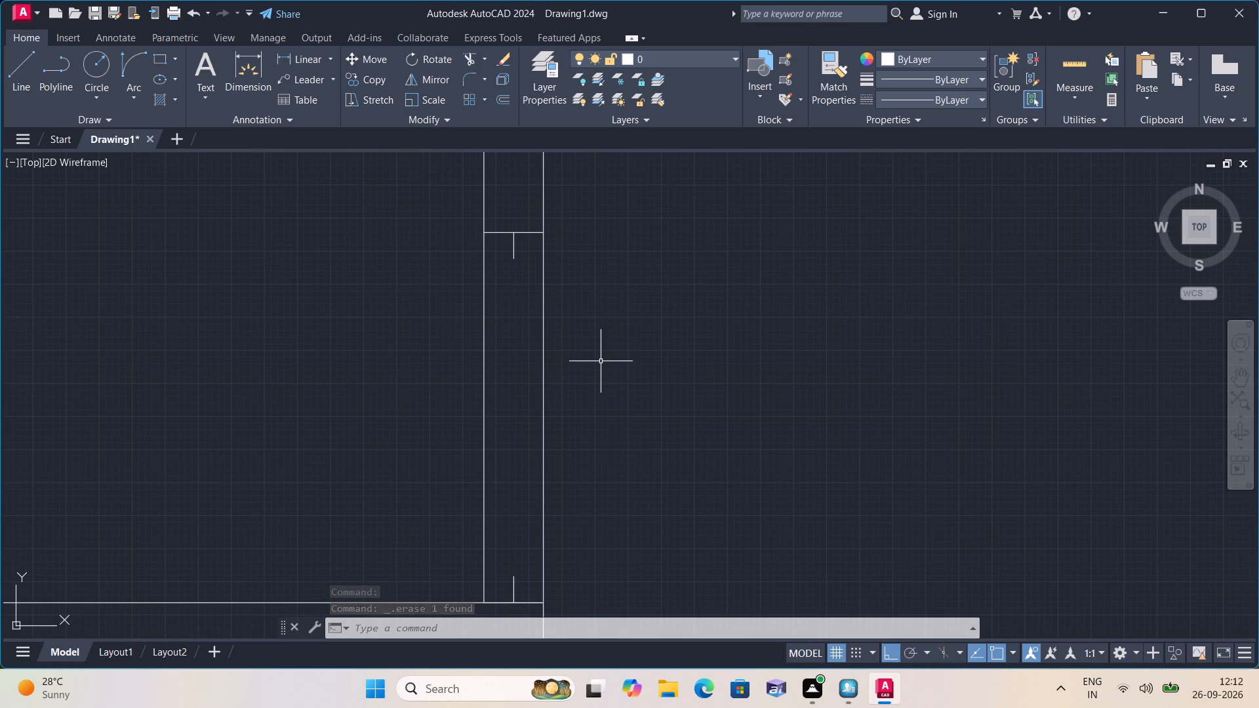
Draw a 2' horizontal door leaf leftward from the lower stub's upper end into the upper-left room.
text(l)
key(space)
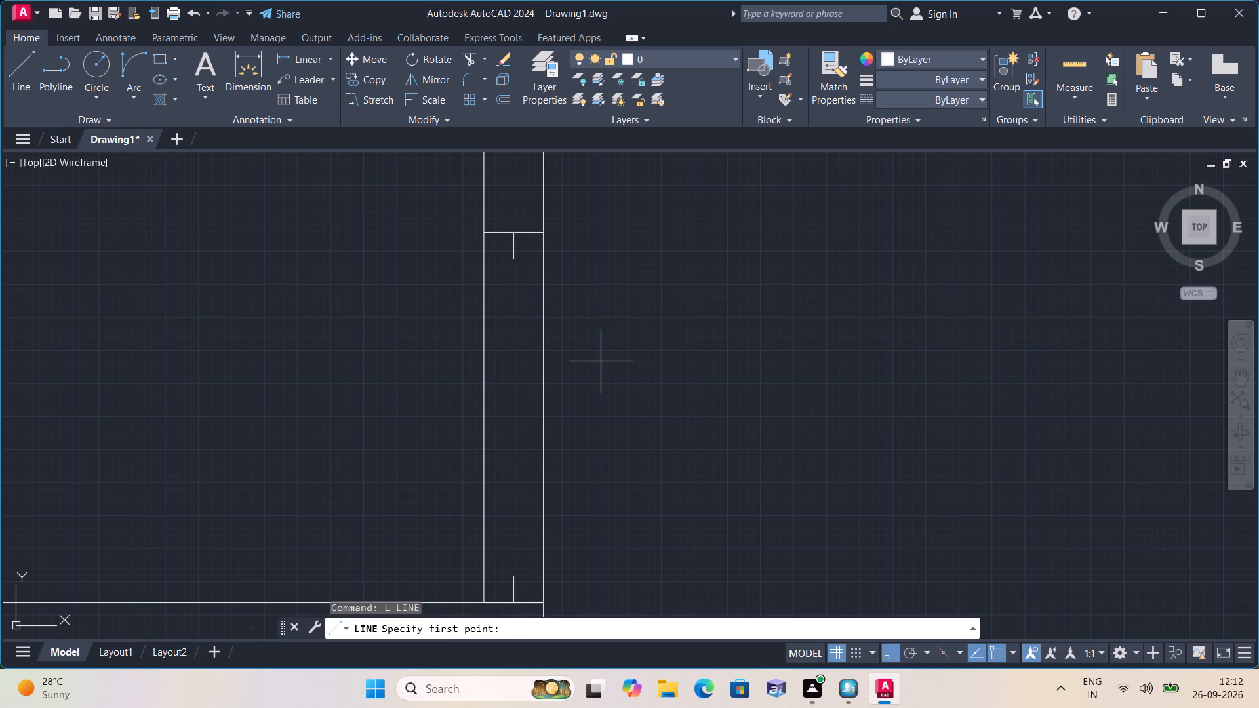
scroll(588, 396, down, 2)
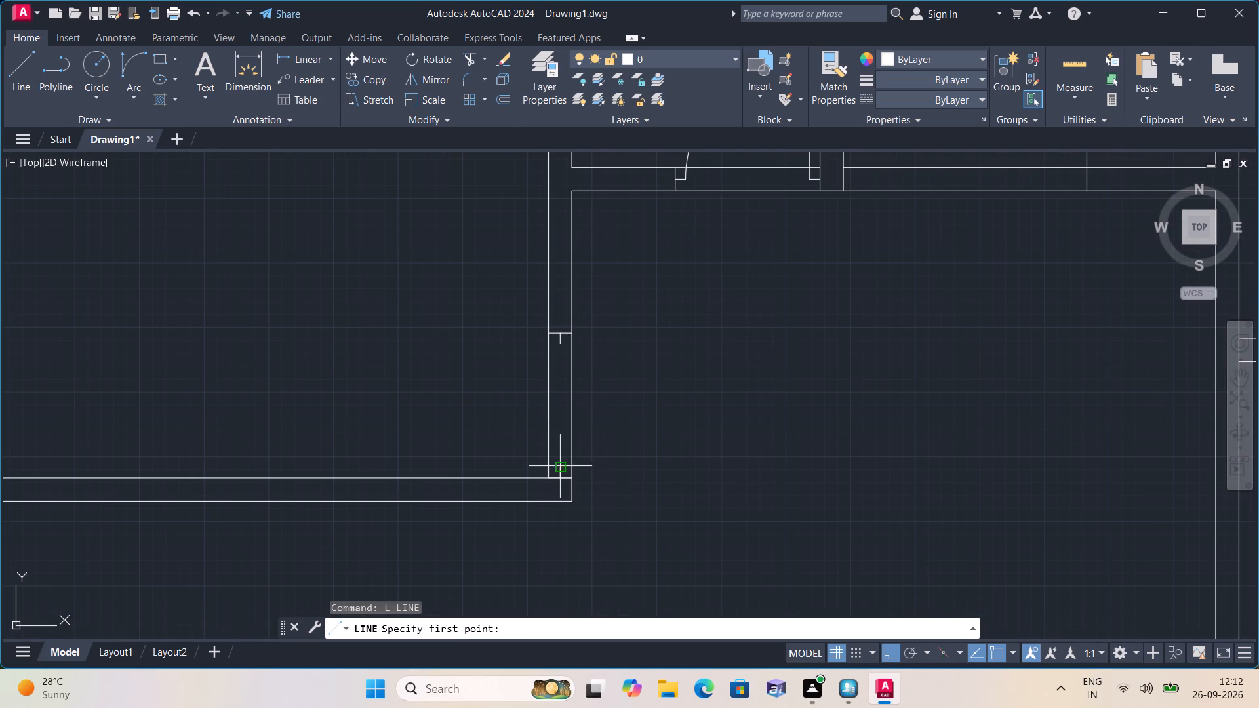
click(560, 465)
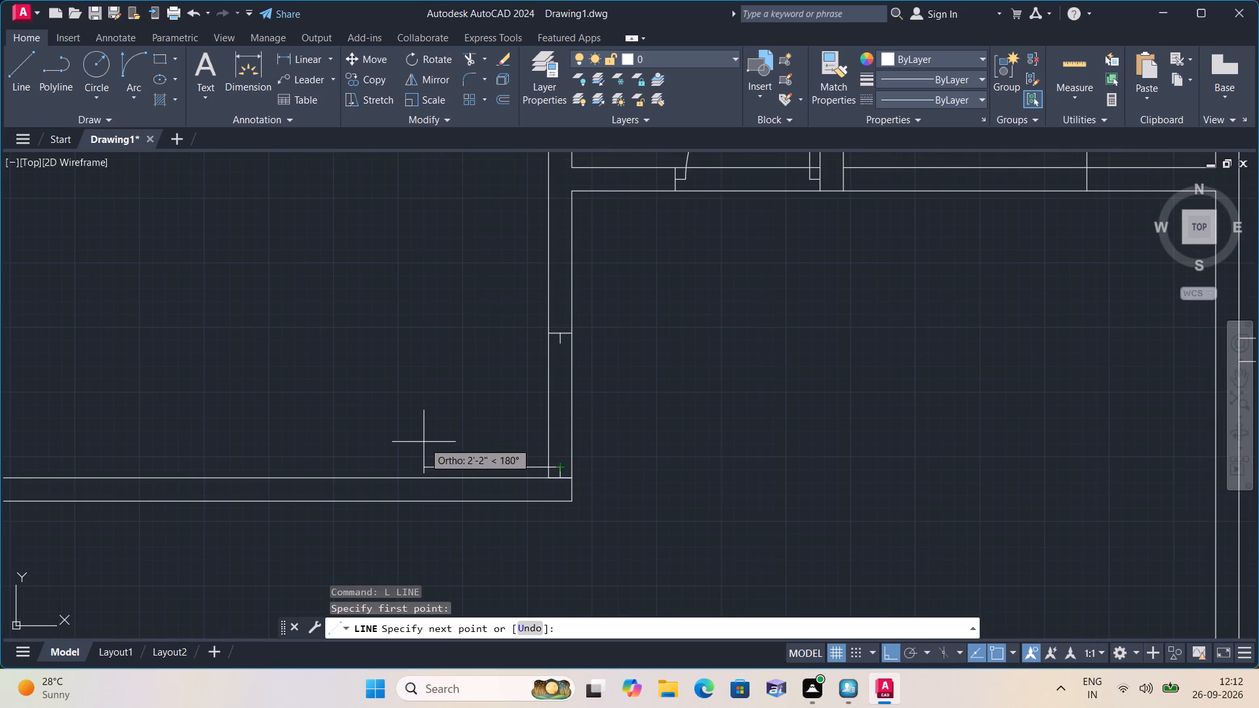
text(2')
key(space)
key(Escape)
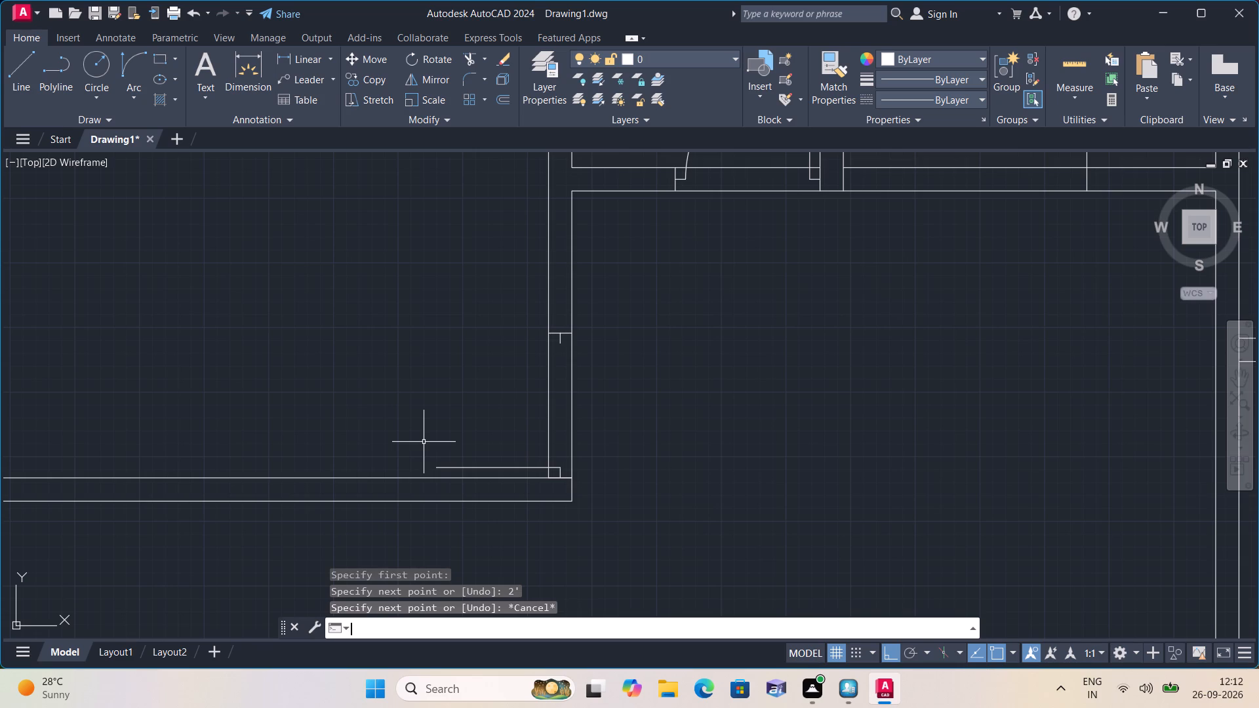
Draw the door swing with a Start, End, Direction arc from the leaf's left end to the upper 2" stub's end.
click(132, 90)
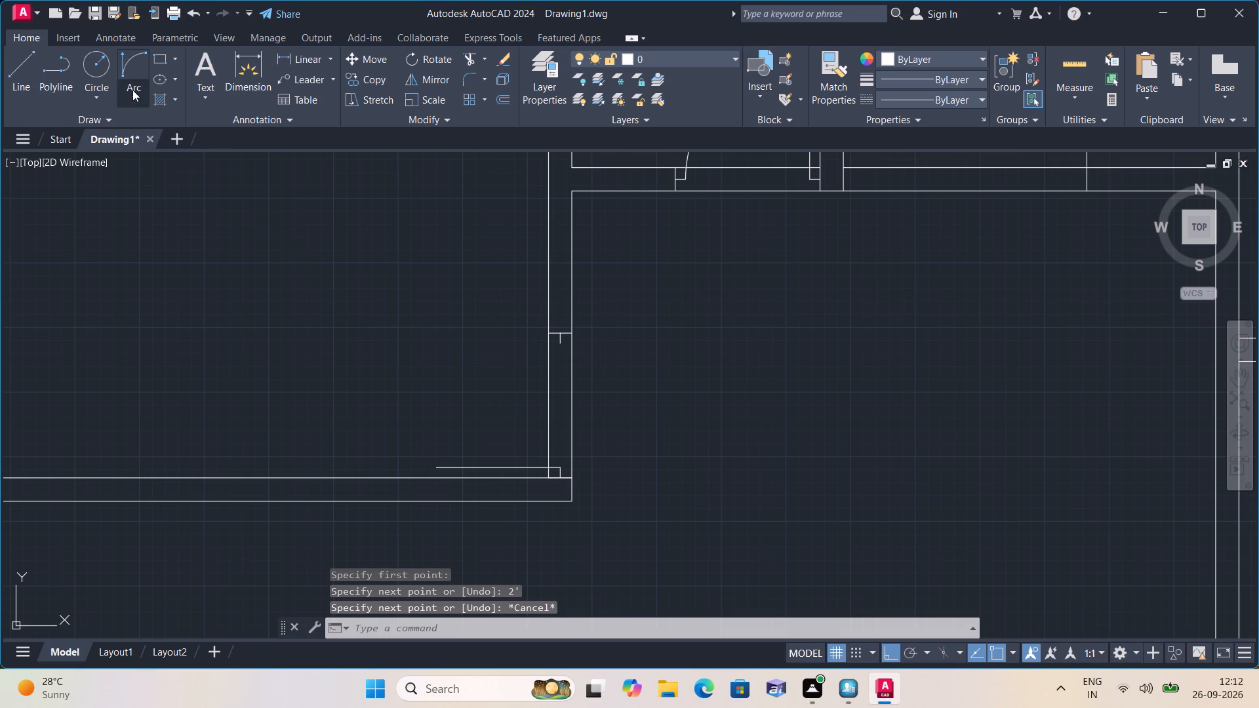
click(175, 292)
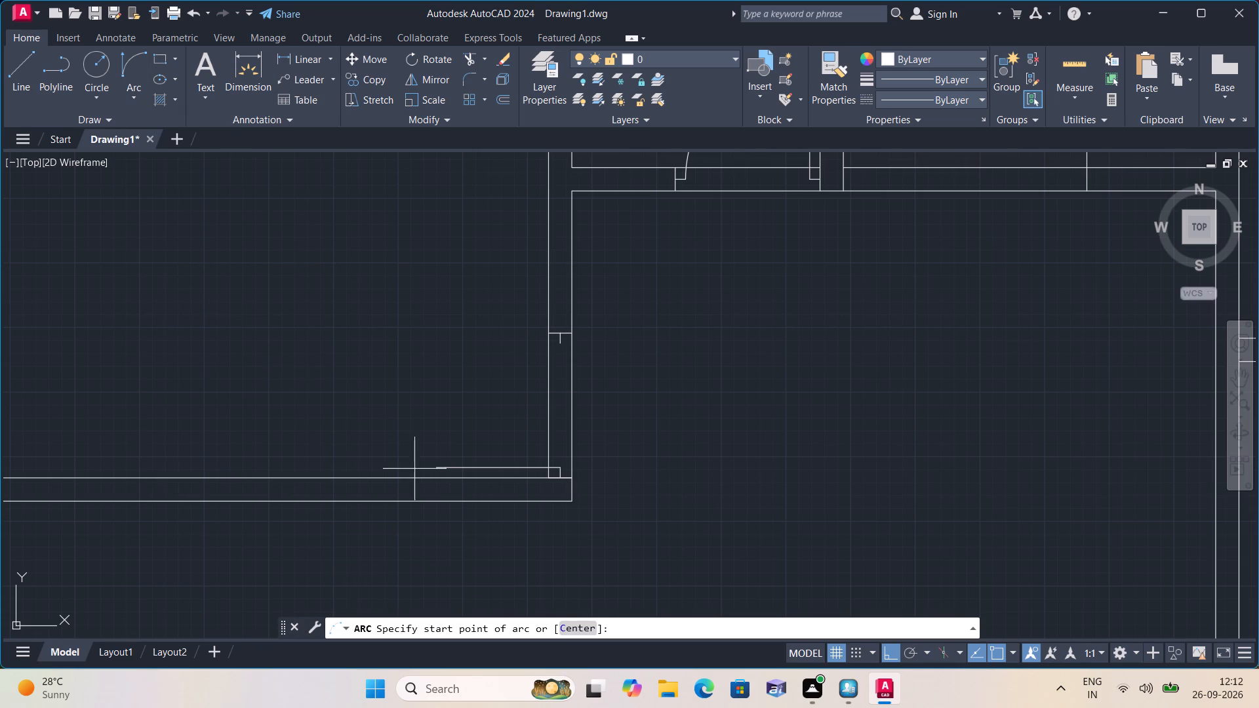
click(435, 467)
scroll(570, 364, up, 1)
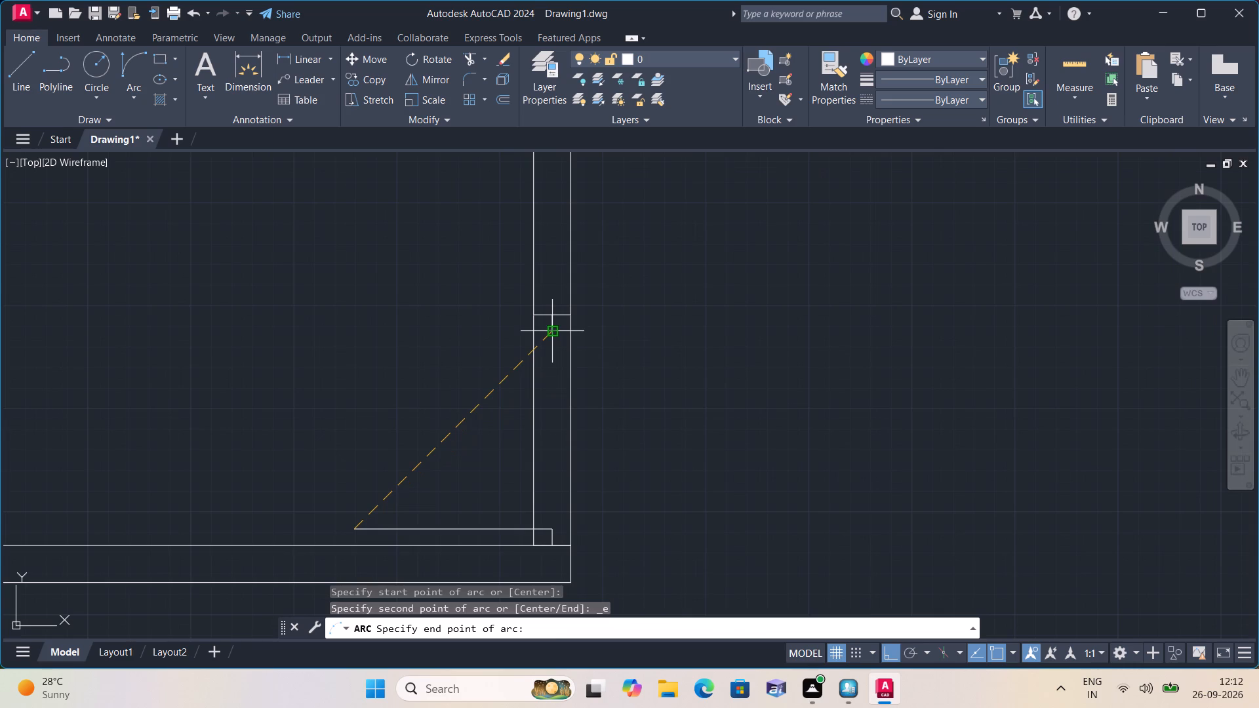
click(551, 328)
click(414, 323)
scroll(413, 323, down, 1)
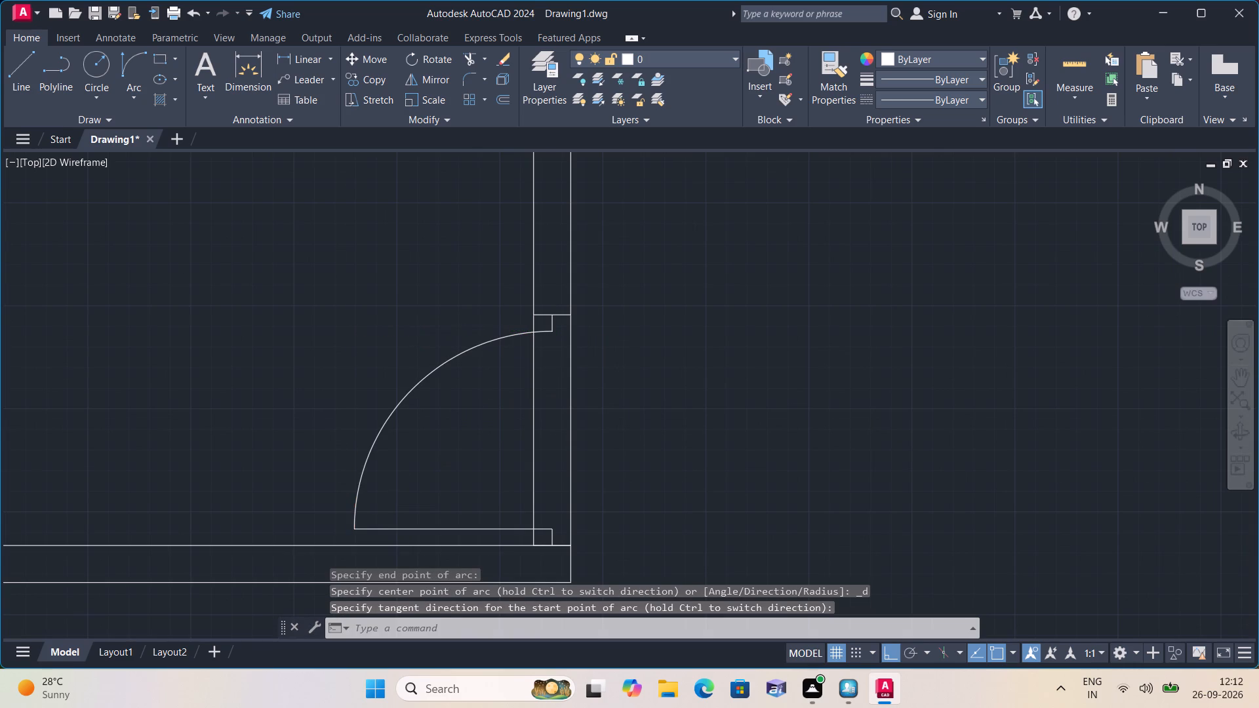
scroll(413, 323, down, 1)
scroll(619, 351, down, 1)
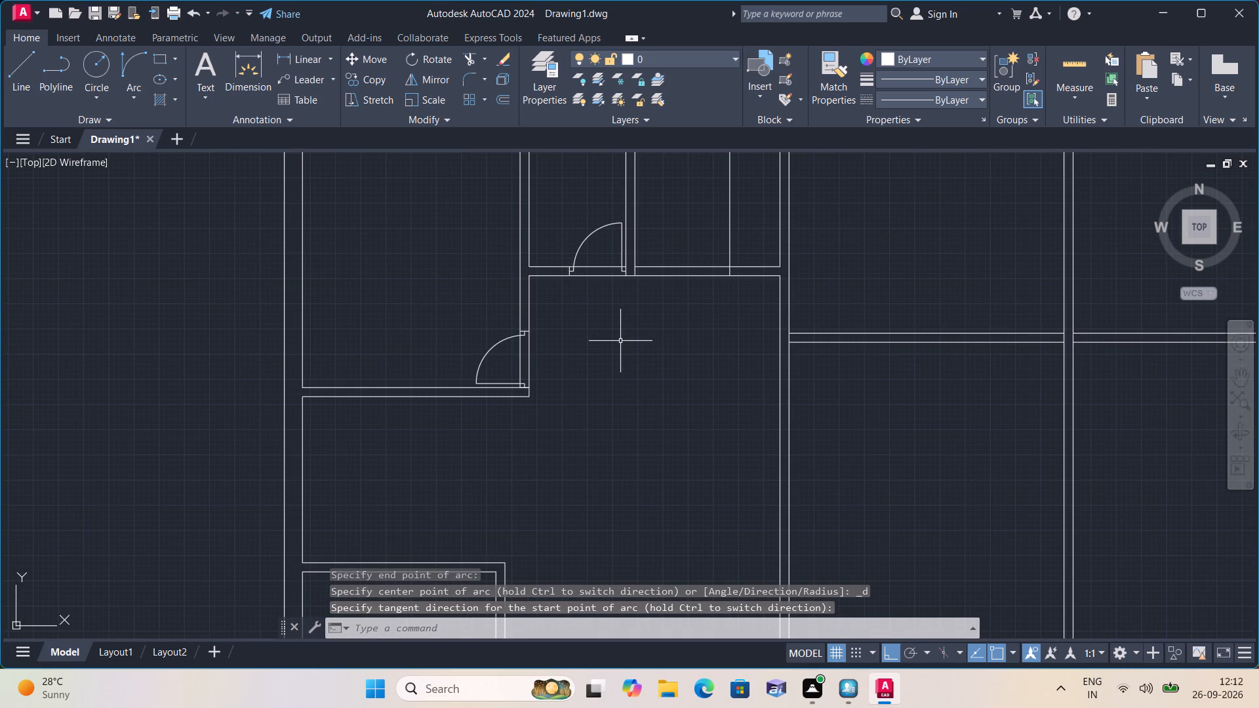
Erase the short horizontal line across the partition at the lower end of the upper-left room's door.
scroll(620, 338, down, 2)
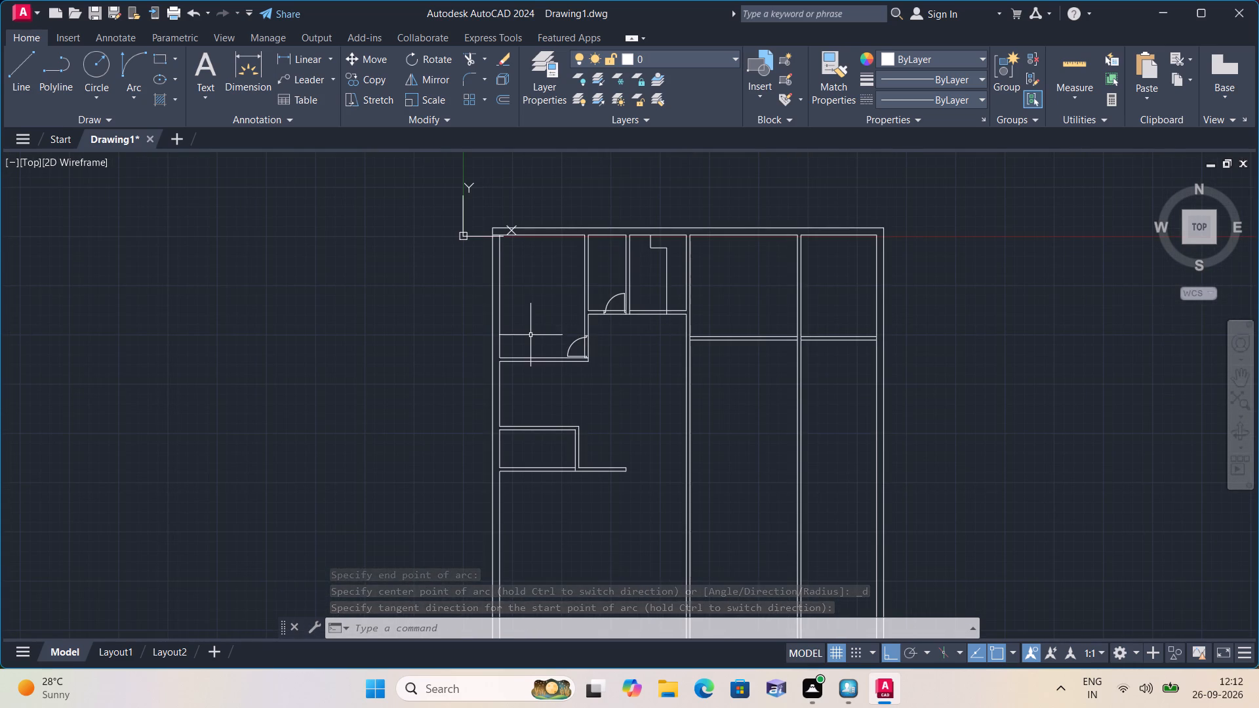
scroll(633, 370, down, 1)
middle_drag(643, 367, 643, 366)
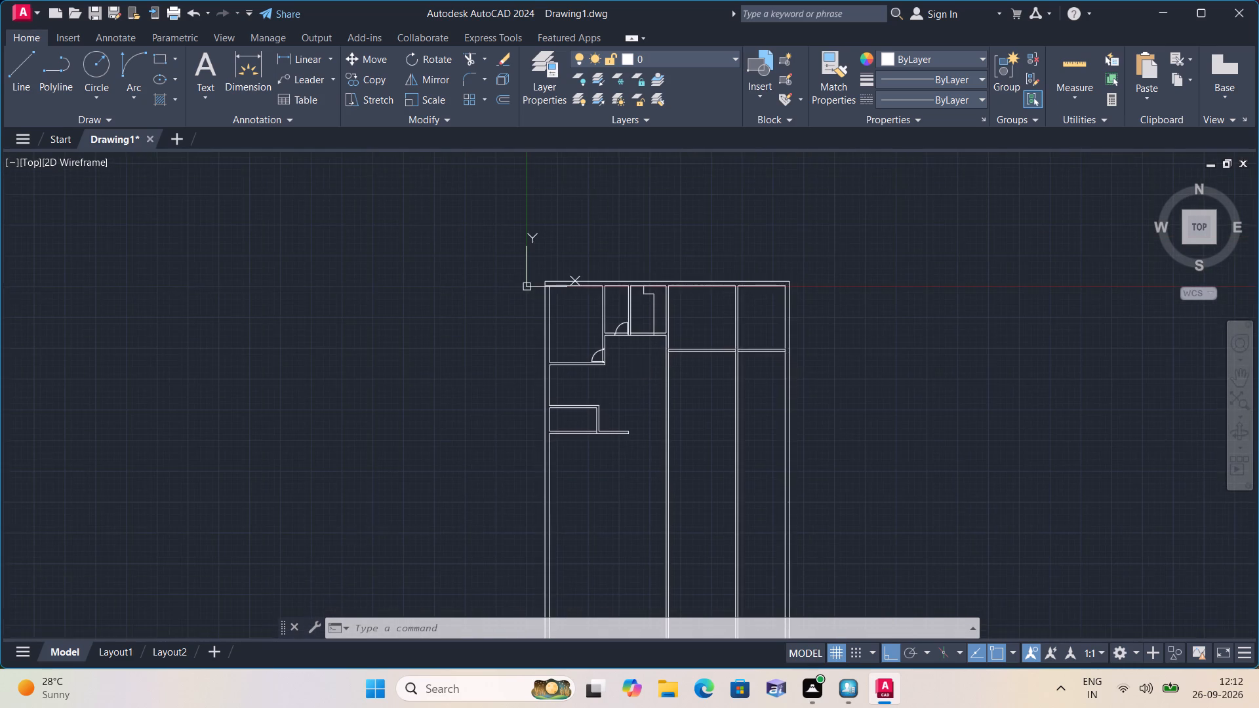
middle_drag(643, 366, 558, 397)
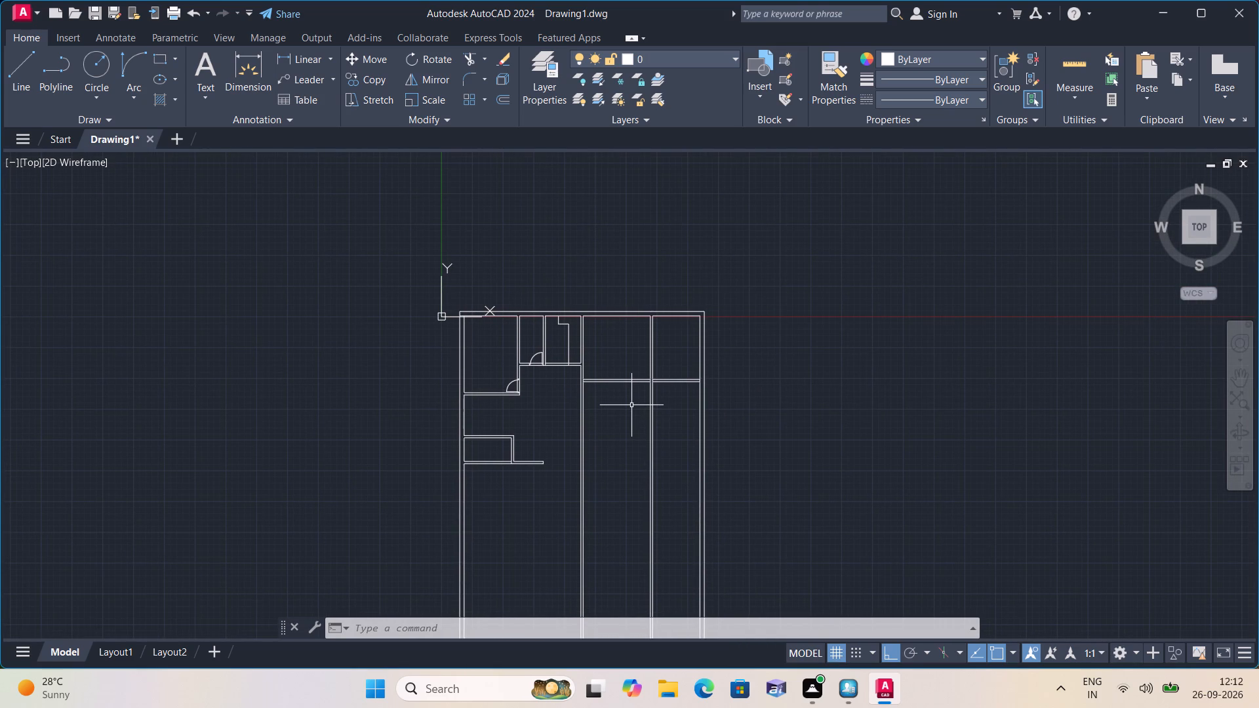
scroll(632, 405, up, 3)
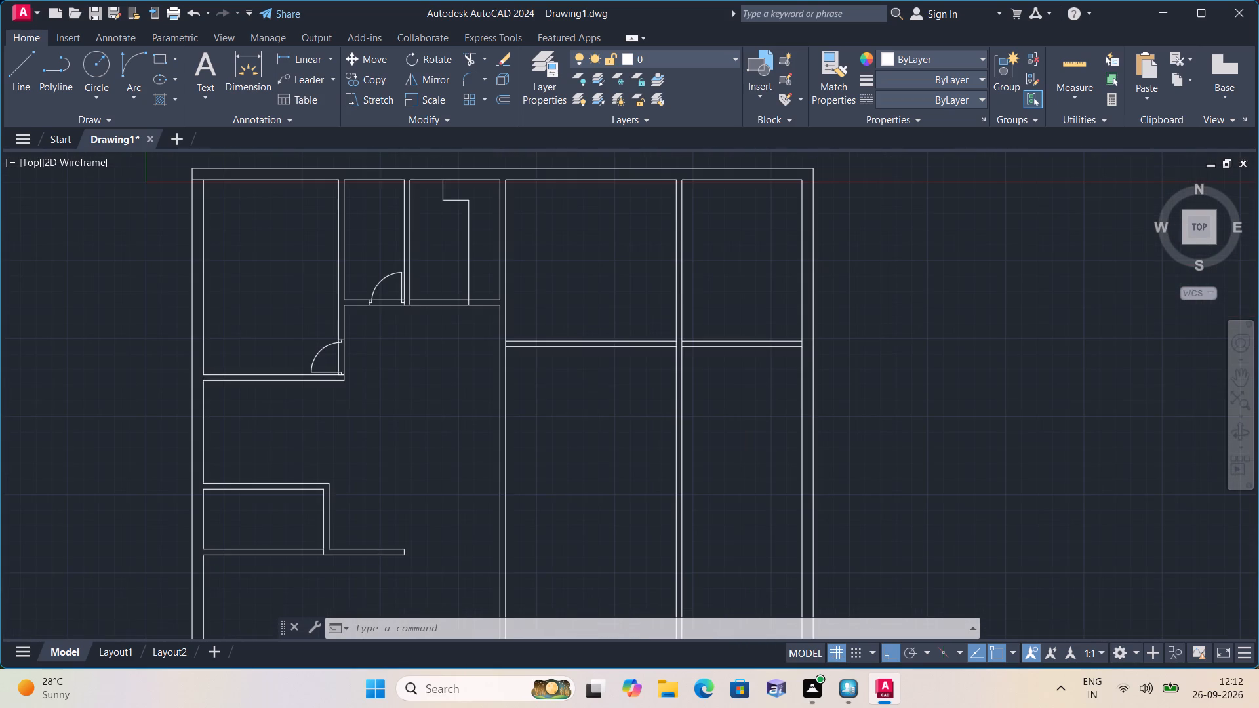
middle_drag(629, 403, 525, 397)
scroll(629, 403, down, 1)
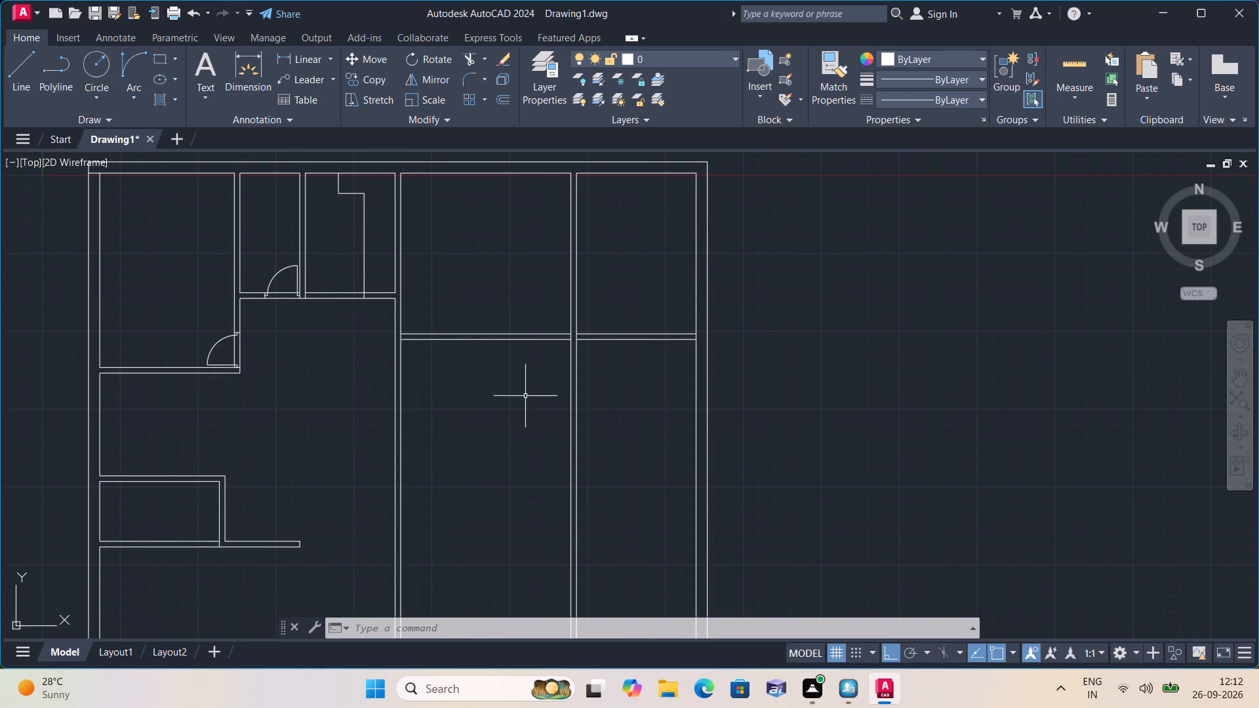
scroll(260, 377, up, 2)
scroll(183, 361, up, 3)
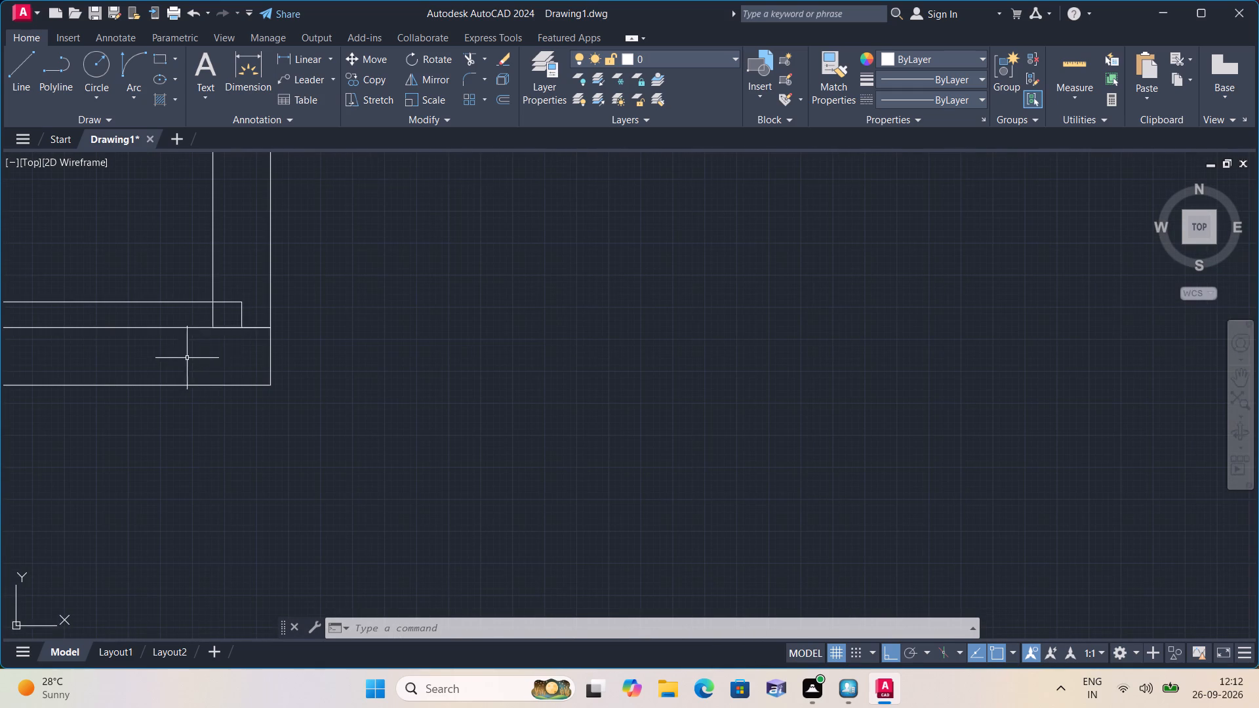
click(245, 326)
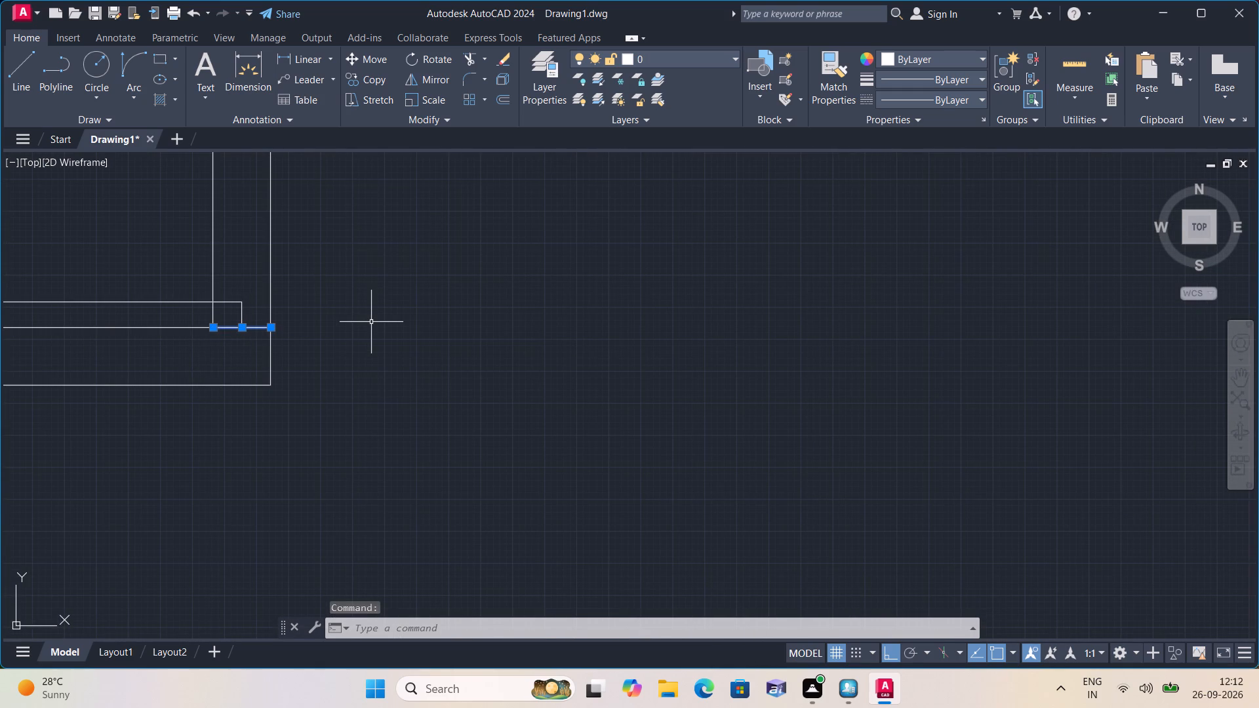
key(Delete)
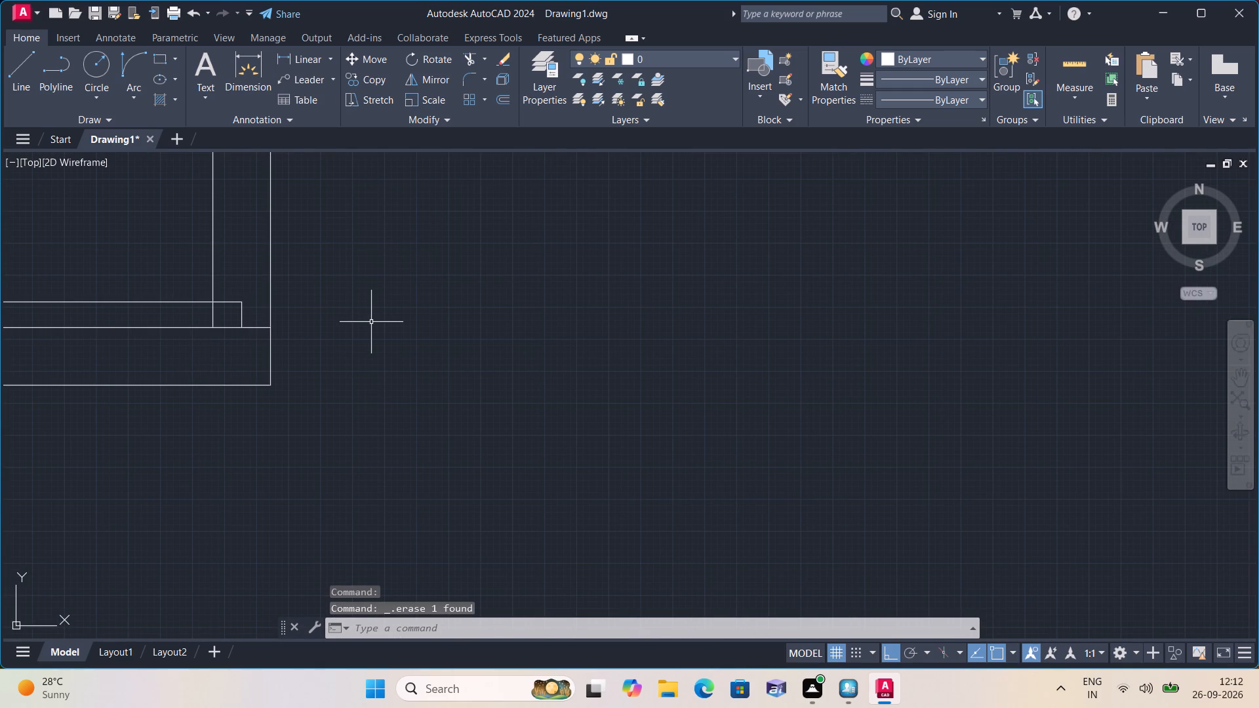
Draw a vertical line across the horizontal partition's thickness, at its right end below the top room second from the right.
scroll(371, 322, down, 1)
scroll(529, 374, down, 2)
scroll(652, 336, down, 2)
middle_drag(659, 323, 536, 407)
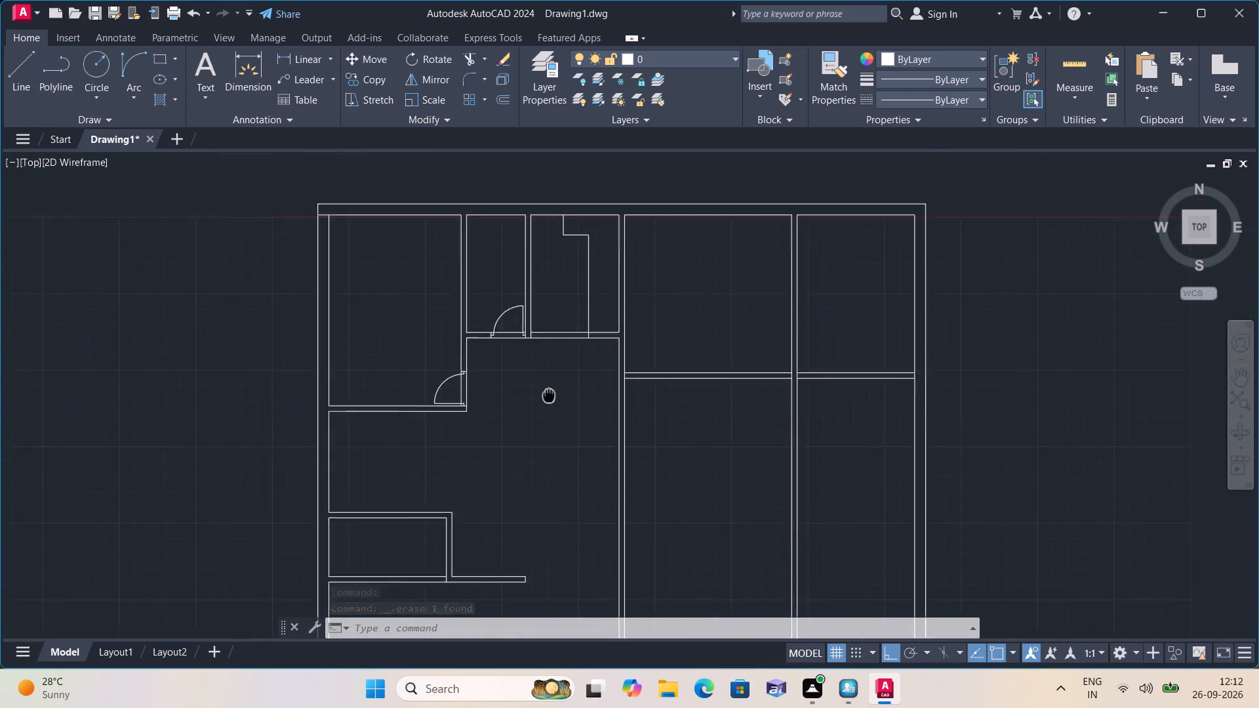
middle_drag(536, 407, 516, 431)
middle_click(516, 431)
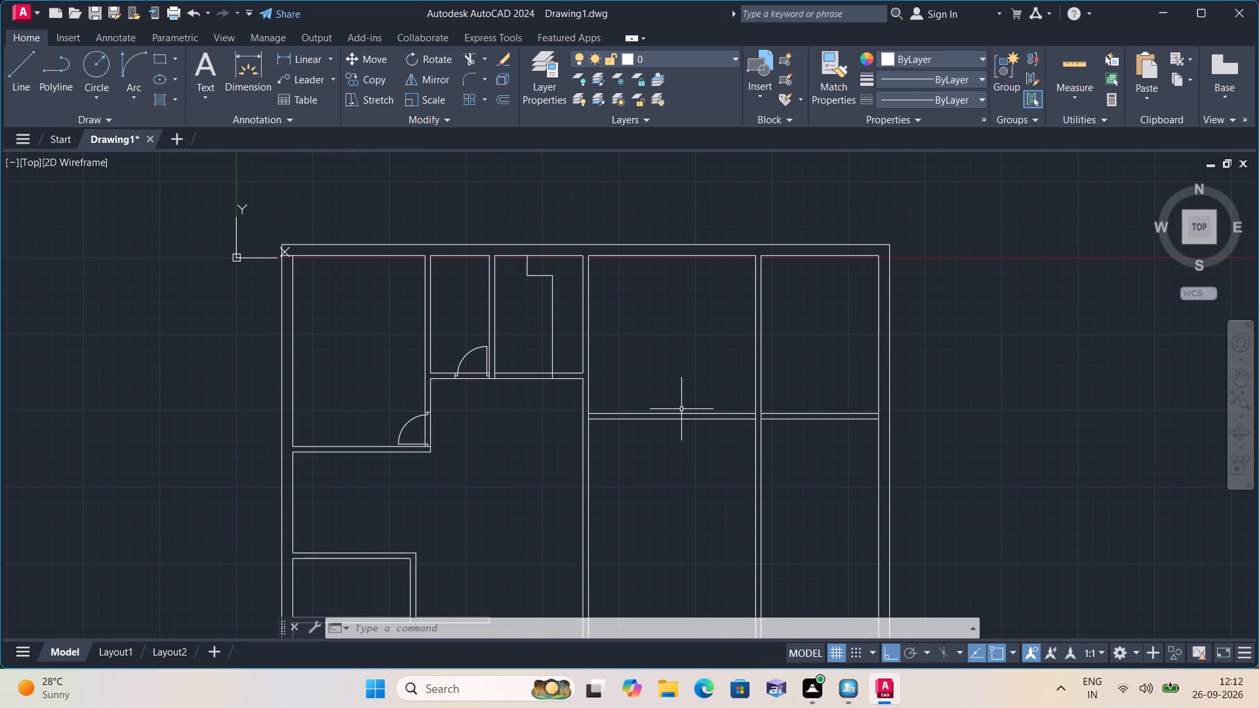
scroll(739, 401, up, 1)
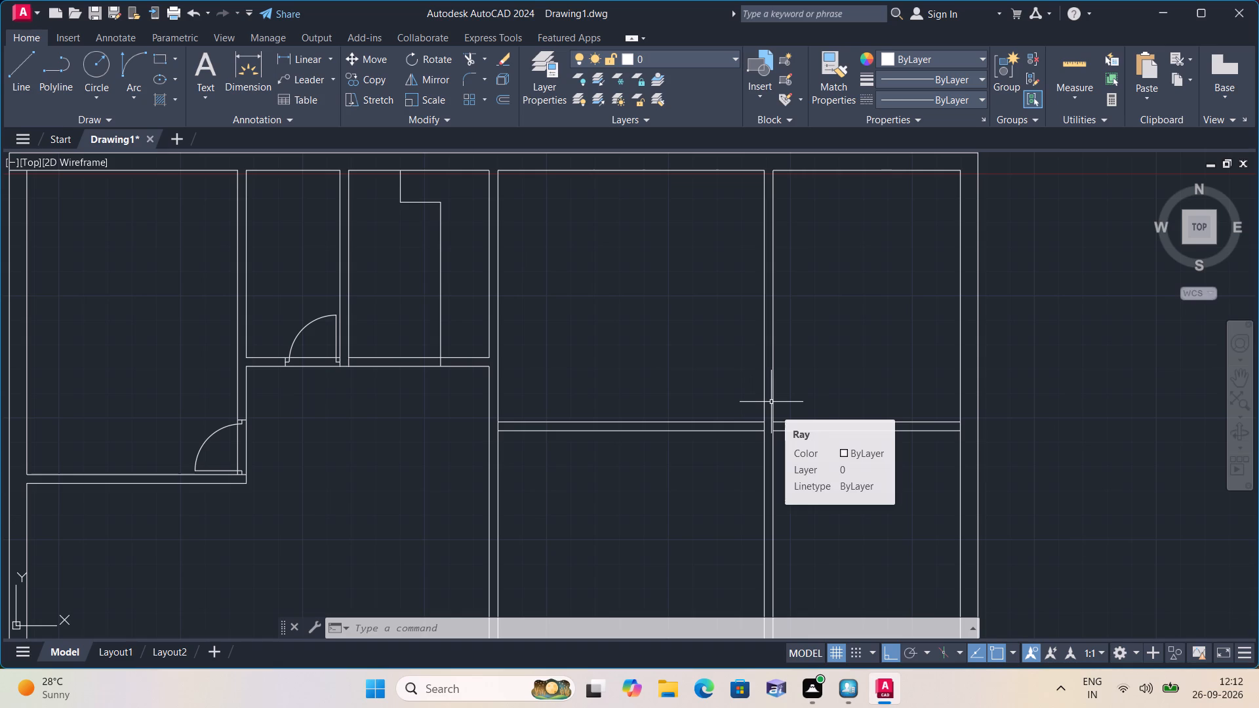
key(l)
key(space)
scroll(757, 420, up, 3)
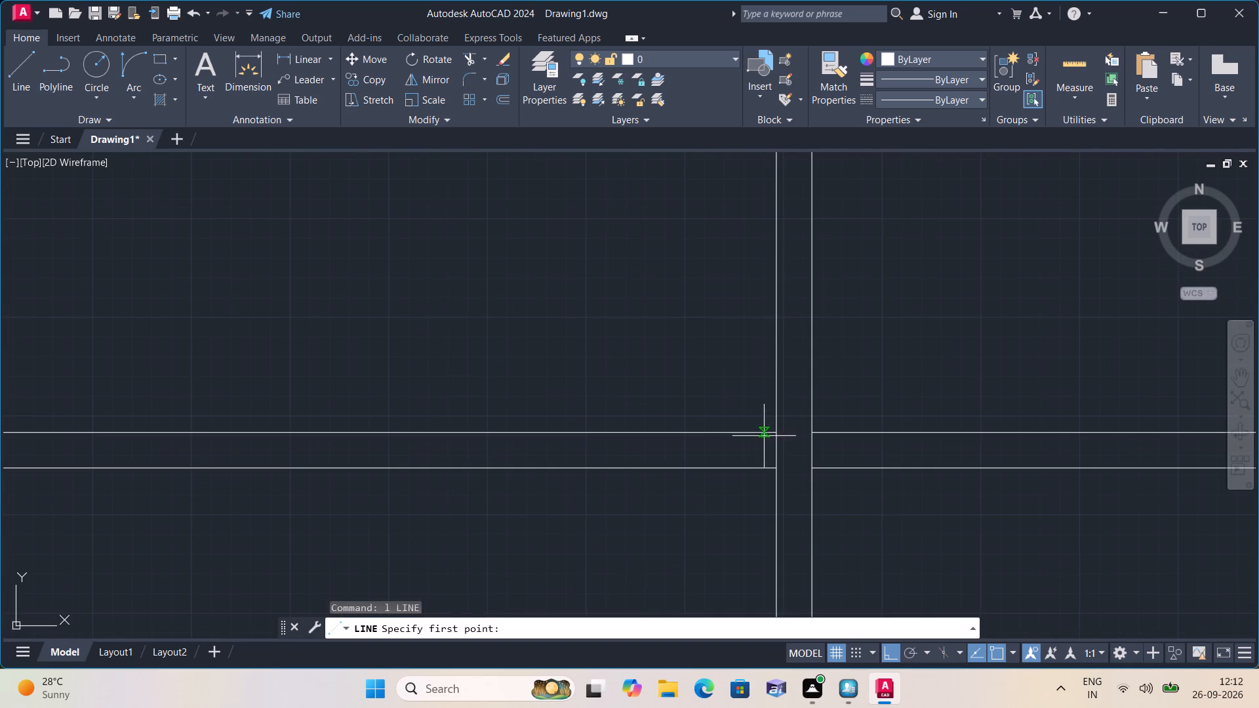
click(773, 434)
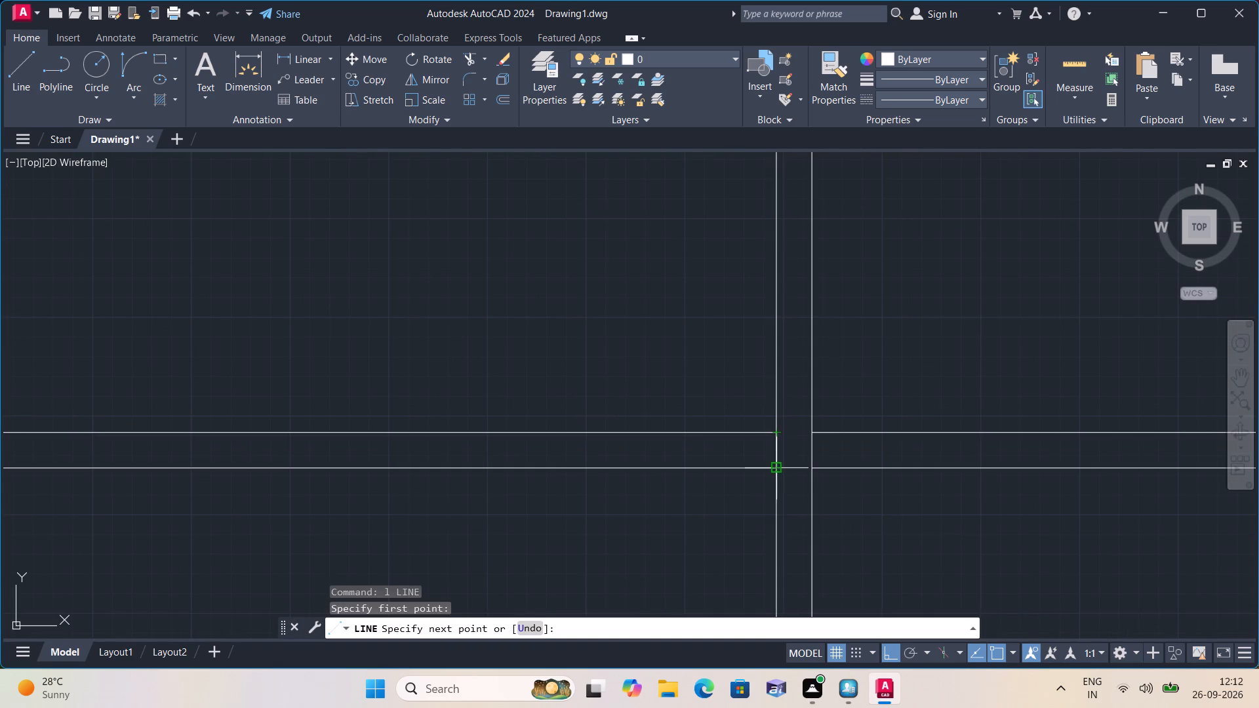
click(776, 469)
key(space)
Draw consecutive 2", 2' and 2" segments leftward along the horizontal partition's centre from the short line's midpoint.
key(space)
click(776, 450)
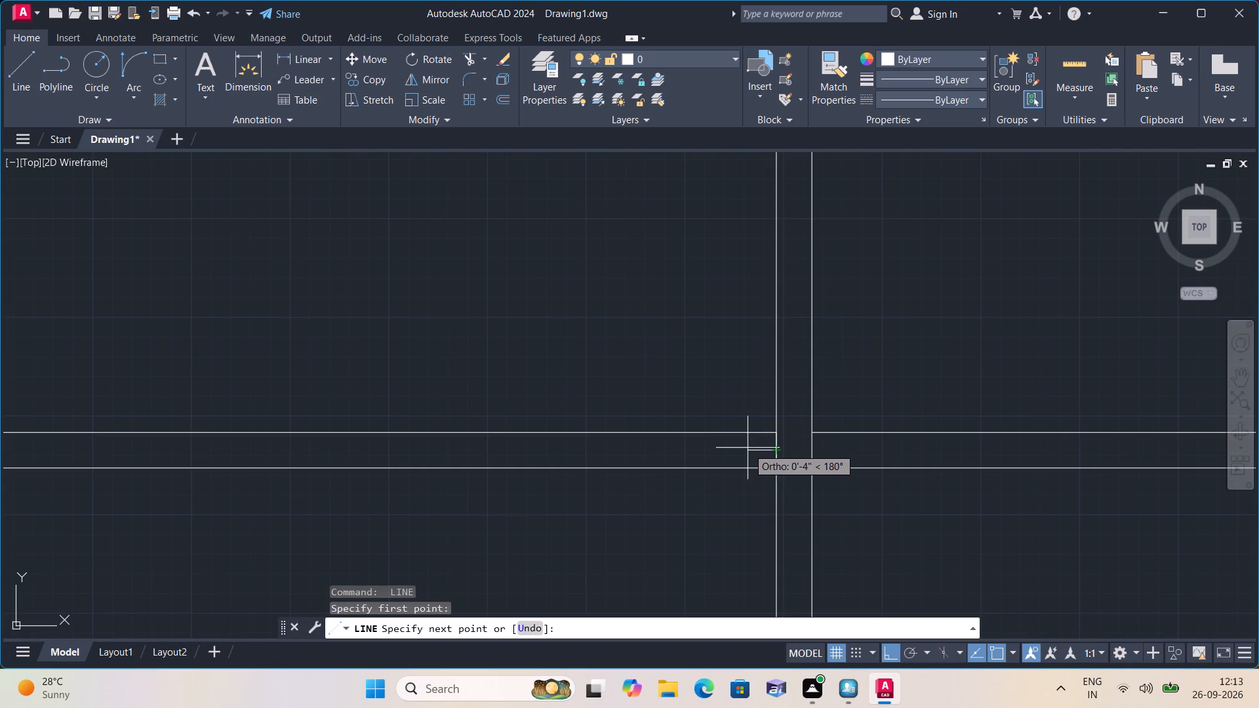
text(2")
key(space)
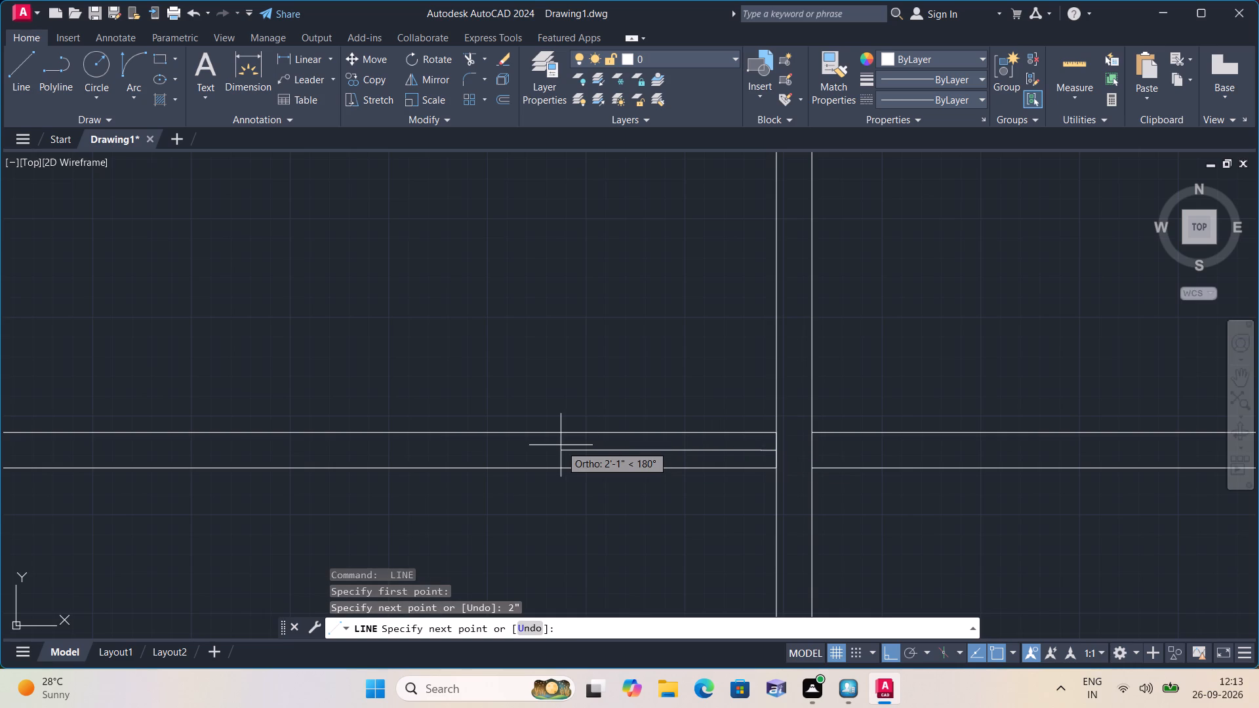
text(2')
key(space)
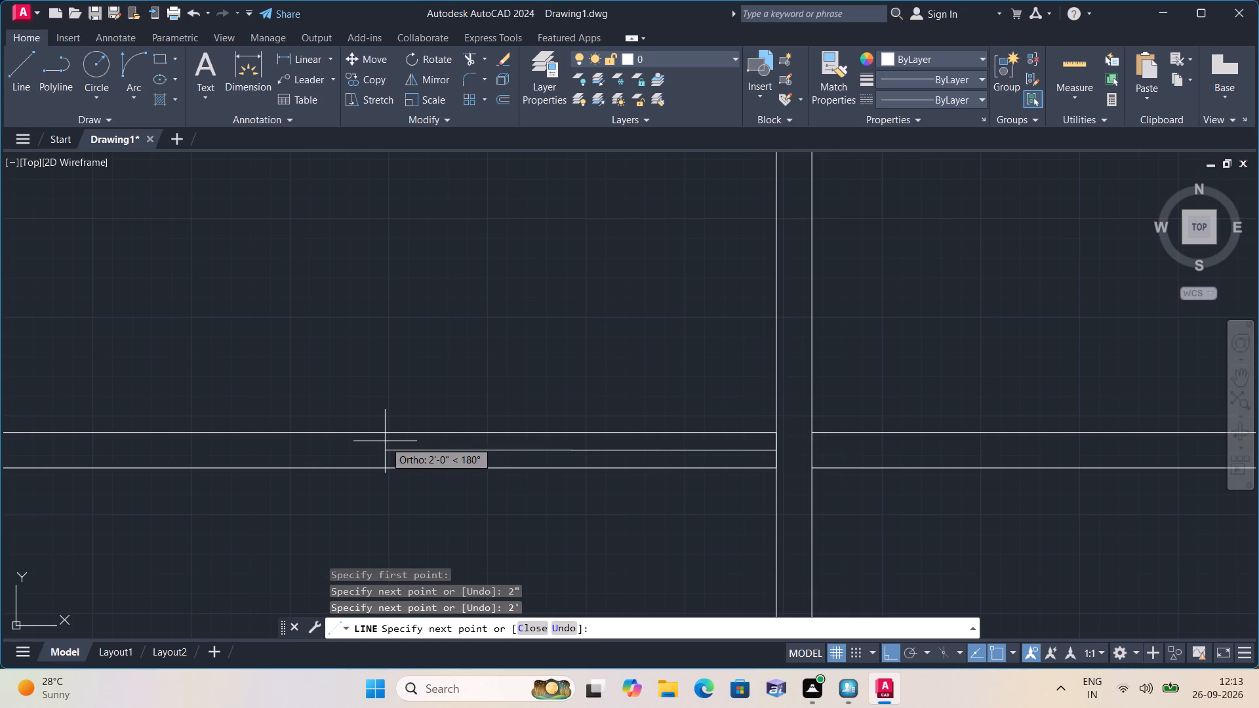
text(2")
key(space)
Draw a vertical jamb from the left 2" stub's outer end to the partition's upper and lower faces.
click(556, 433)
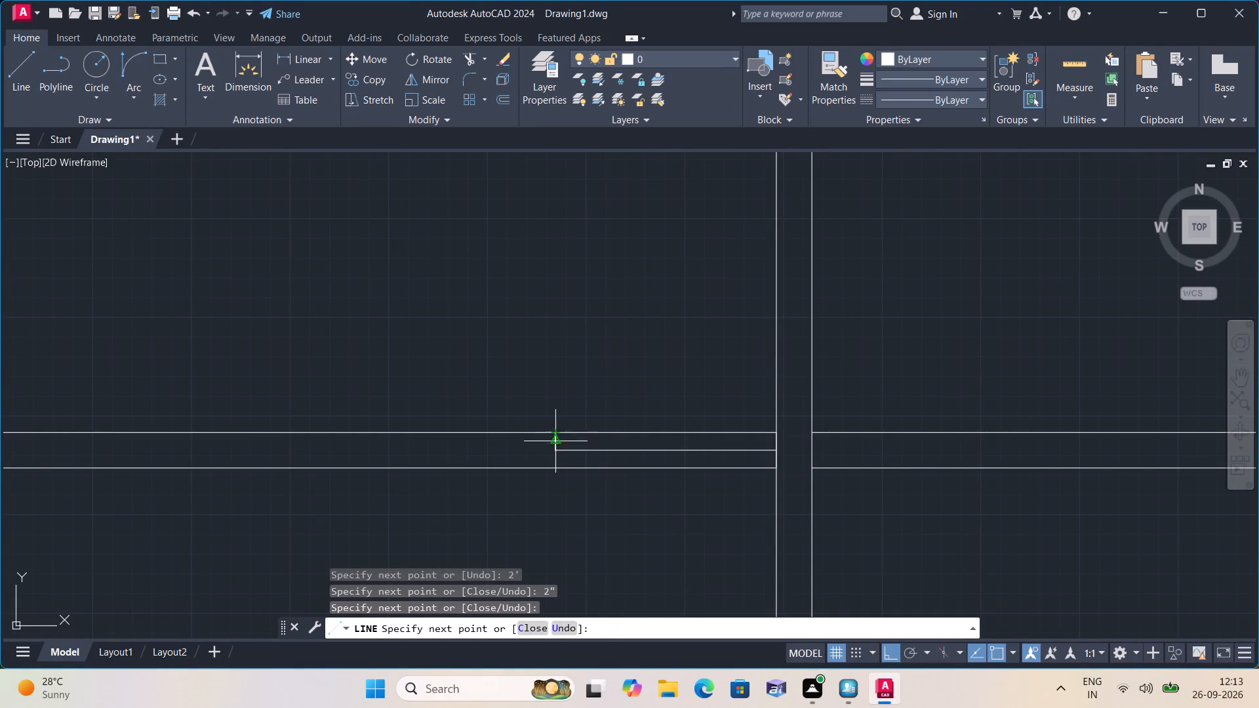
key(space)
key(space)
click(553, 450)
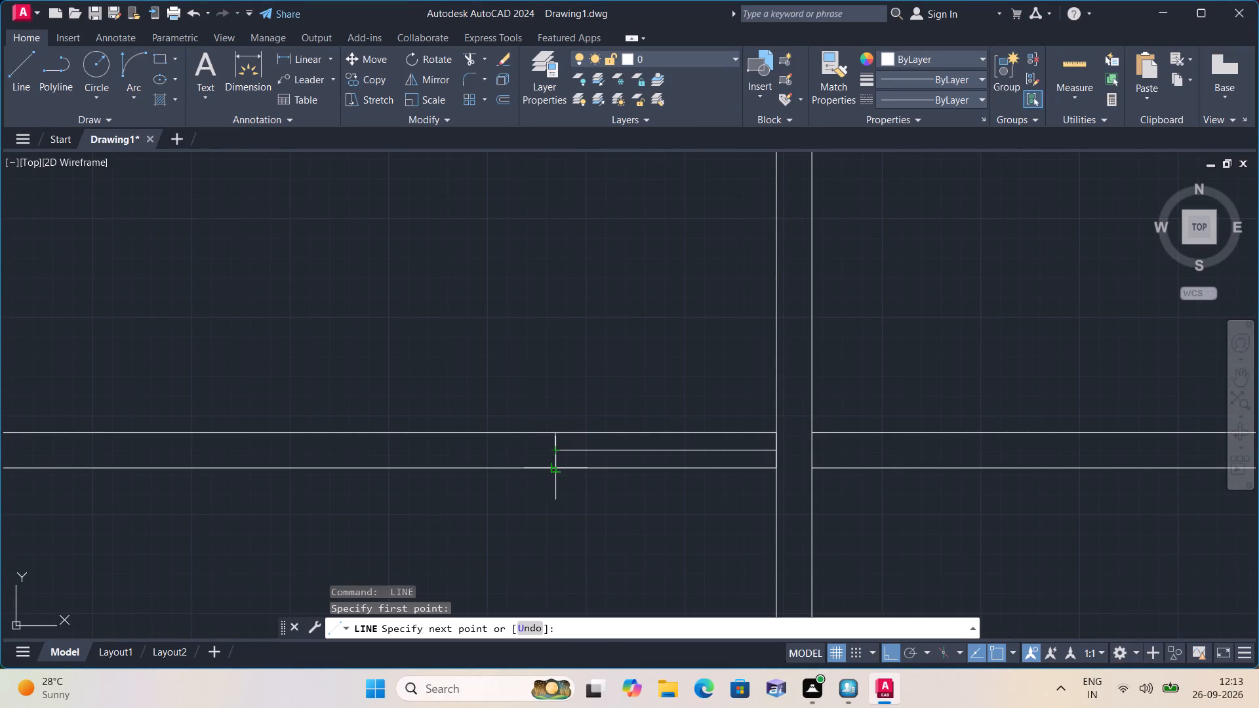
click(553, 465)
key(space)
Erase the 2' line between the two stubs and the short vertical line at the partition's right end.
click(607, 452)
scroll(769, 458, up, 1)
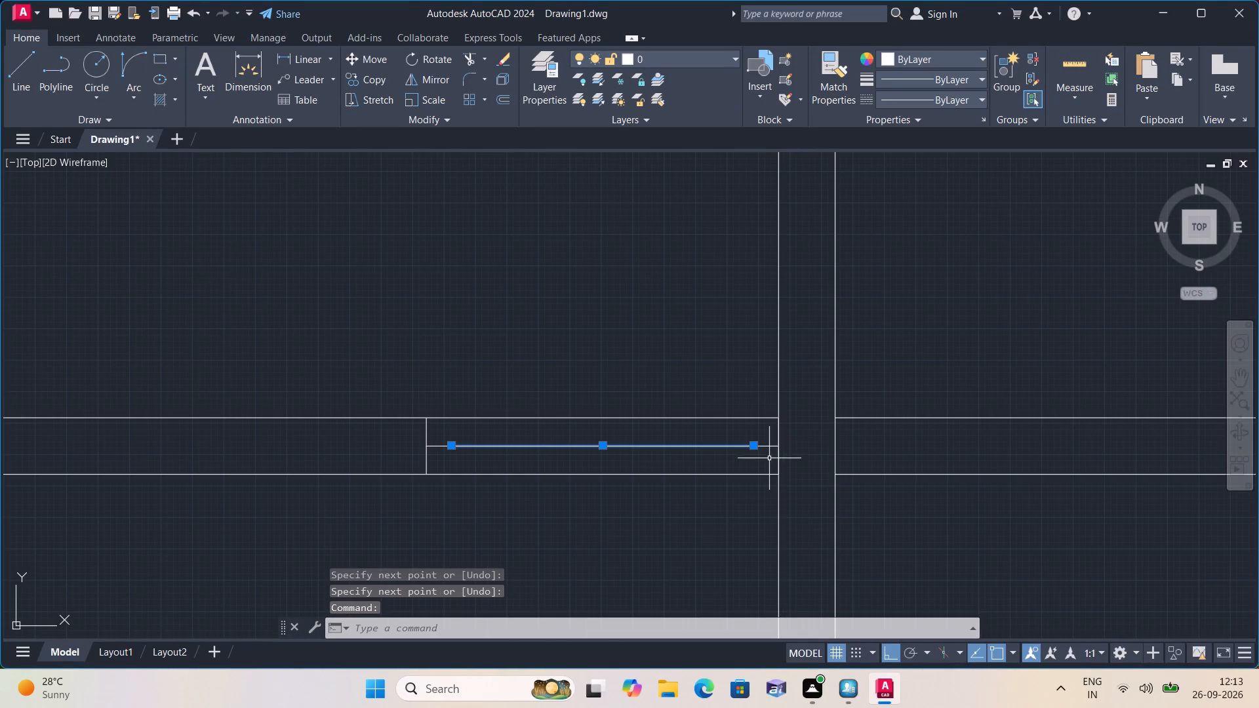
click(778, 462)
key(Delete)
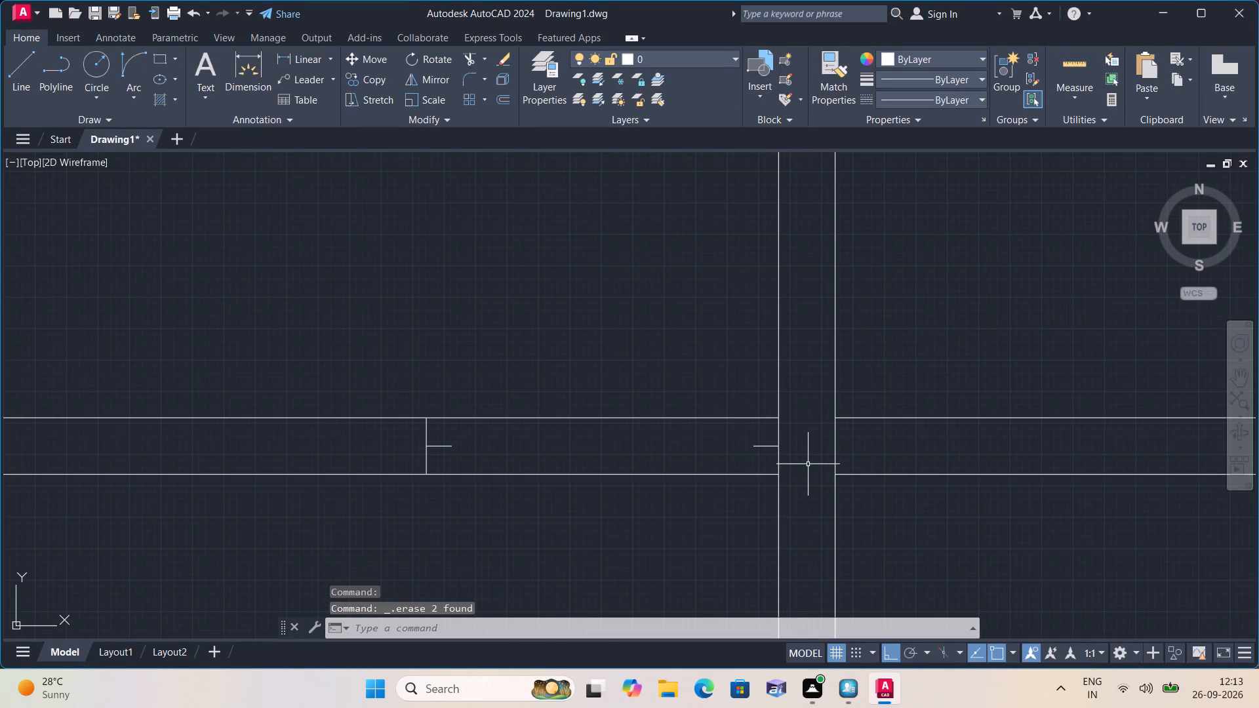
Draw a horizontal line across the vertical partition, level with the horizontal partition's lower face.
text(l)
key(space)
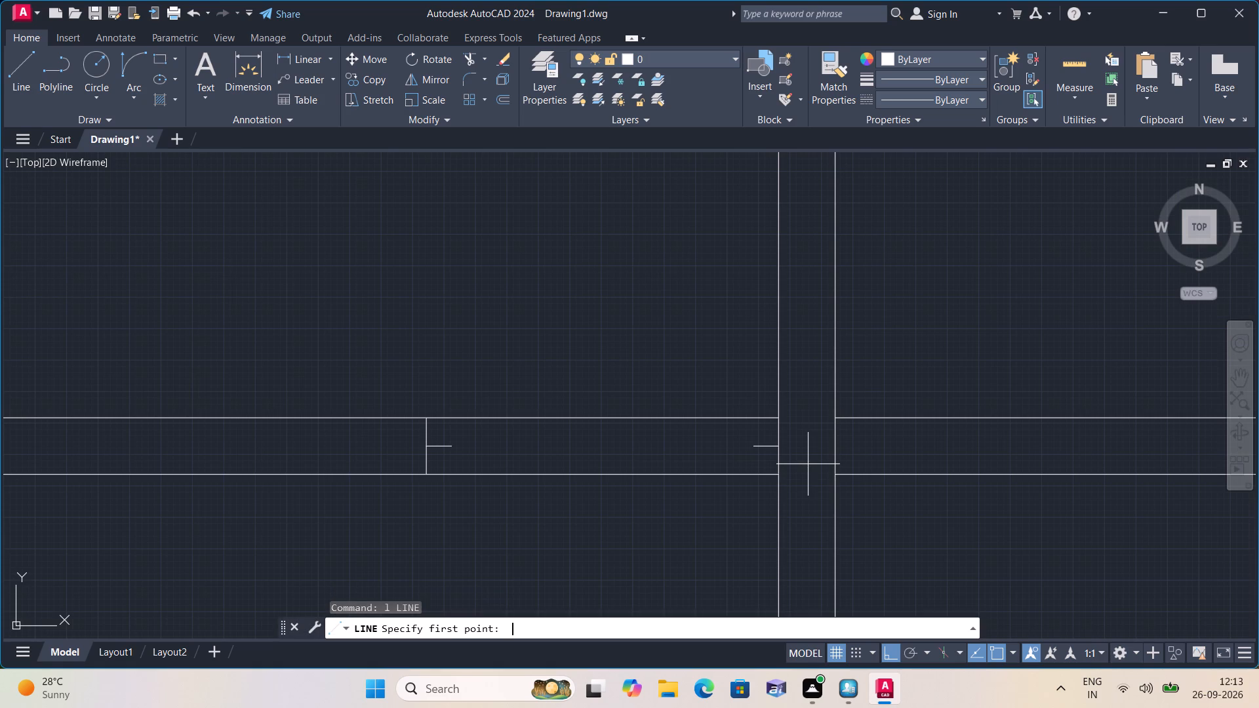
click(779, 473)
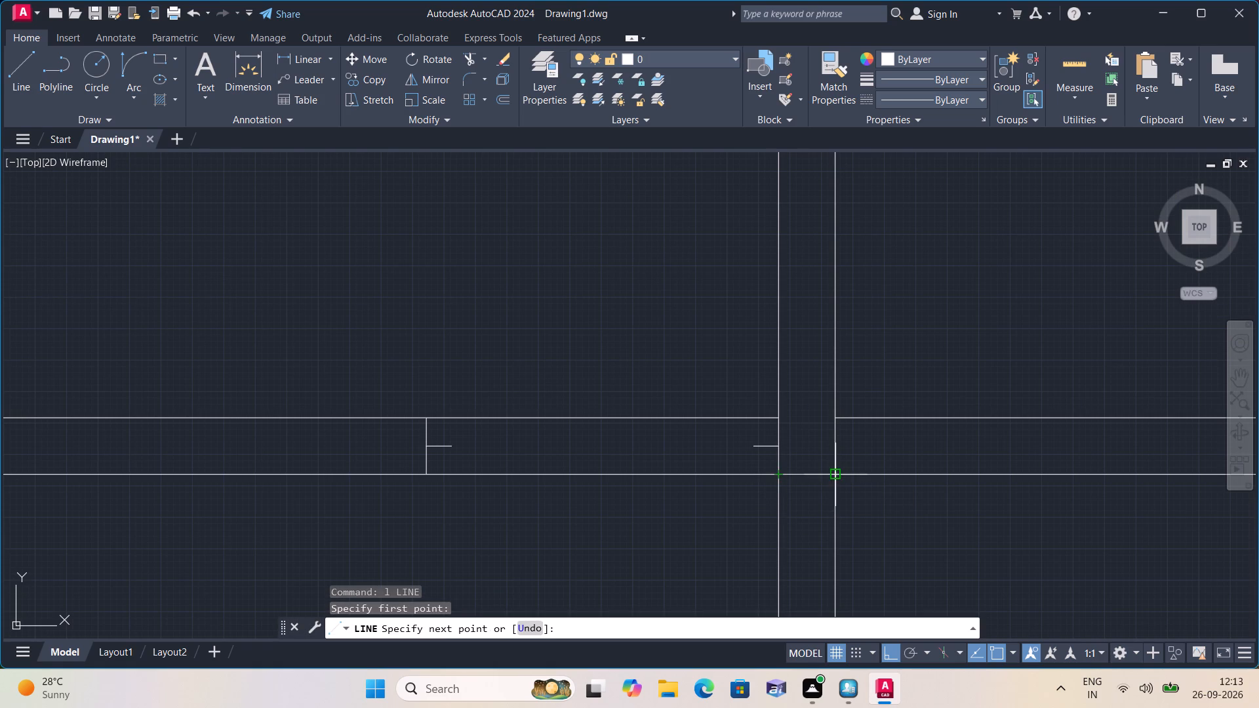
click(833, 475)
key(space)
Draw a 2' vertical door leaf upward from the right stub's free end.
key(space)
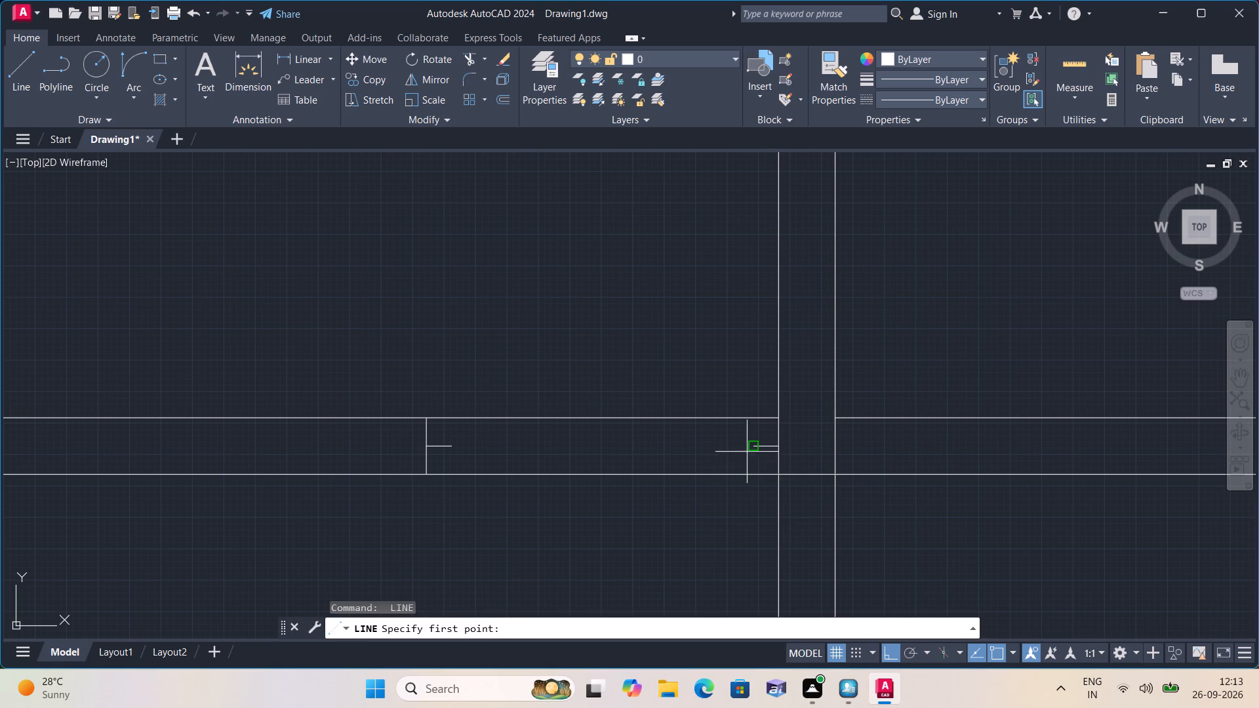
click(751, 448)
text(2')
key(space)
key(Escape)
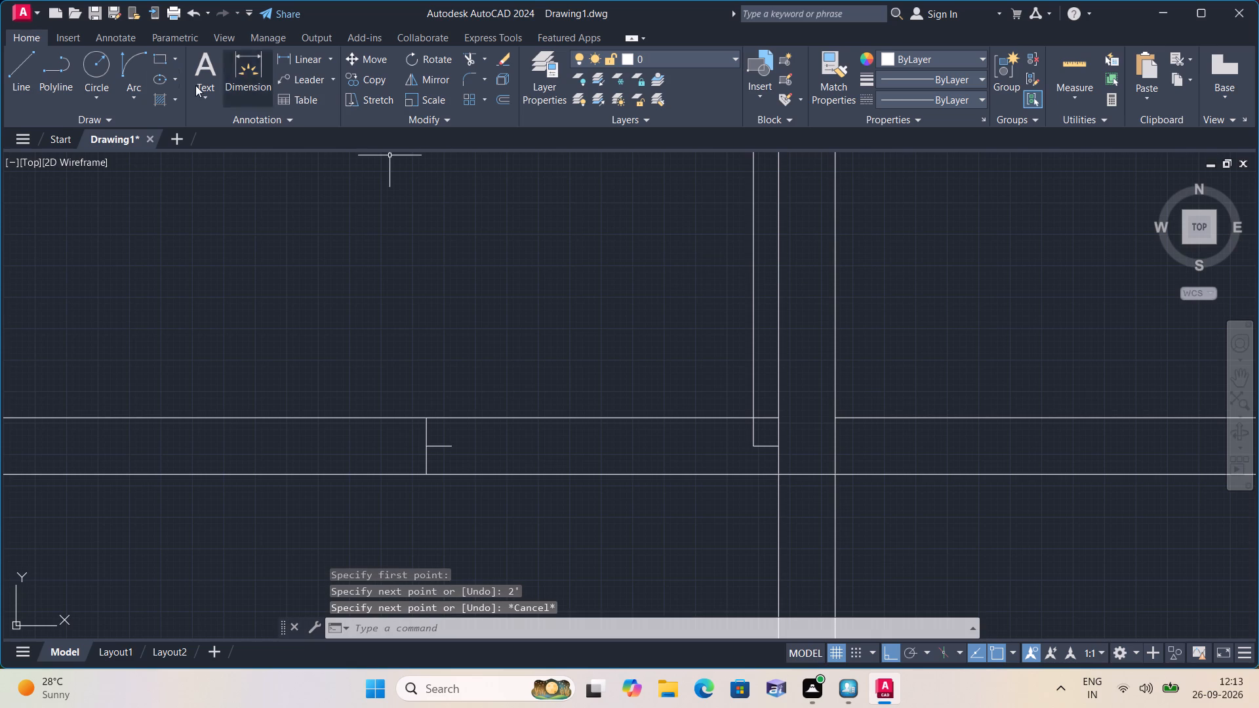
Draw the door swing with a Start, End, Direction arc from the leaf's top to the left 2" stub's free end.
click(127, 94)
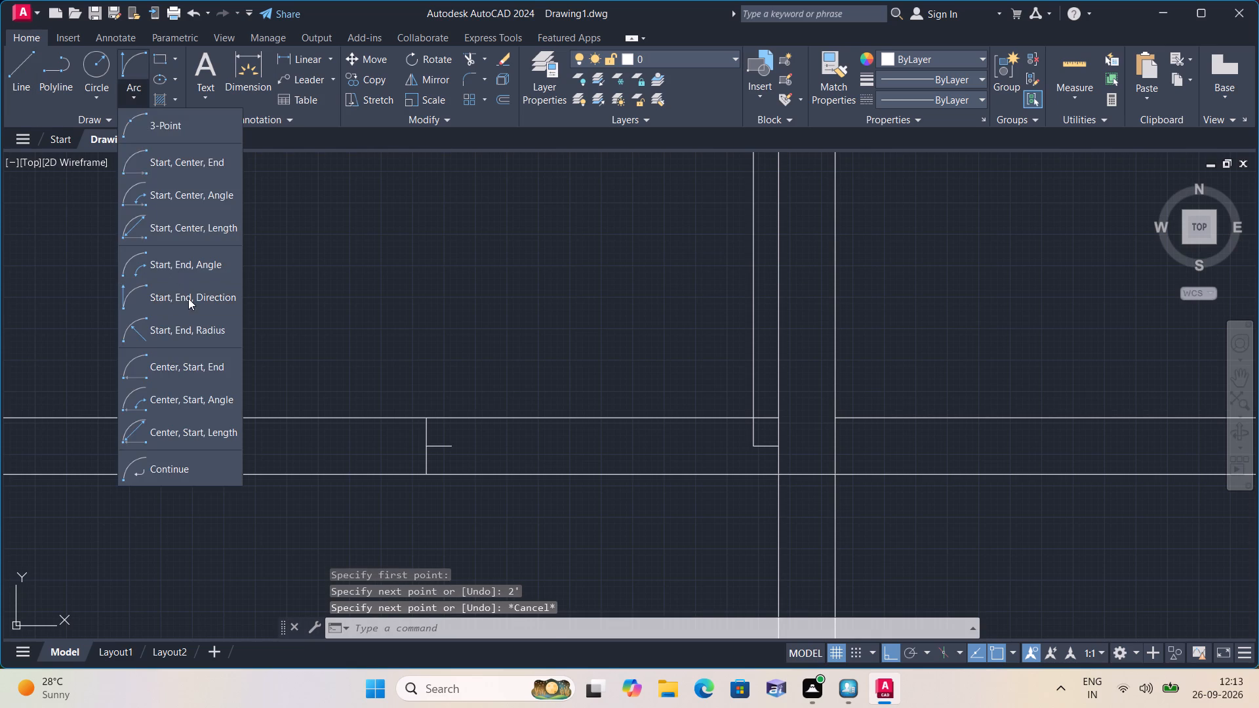
click(188, 298)
scroll(591, 195, down, 1)
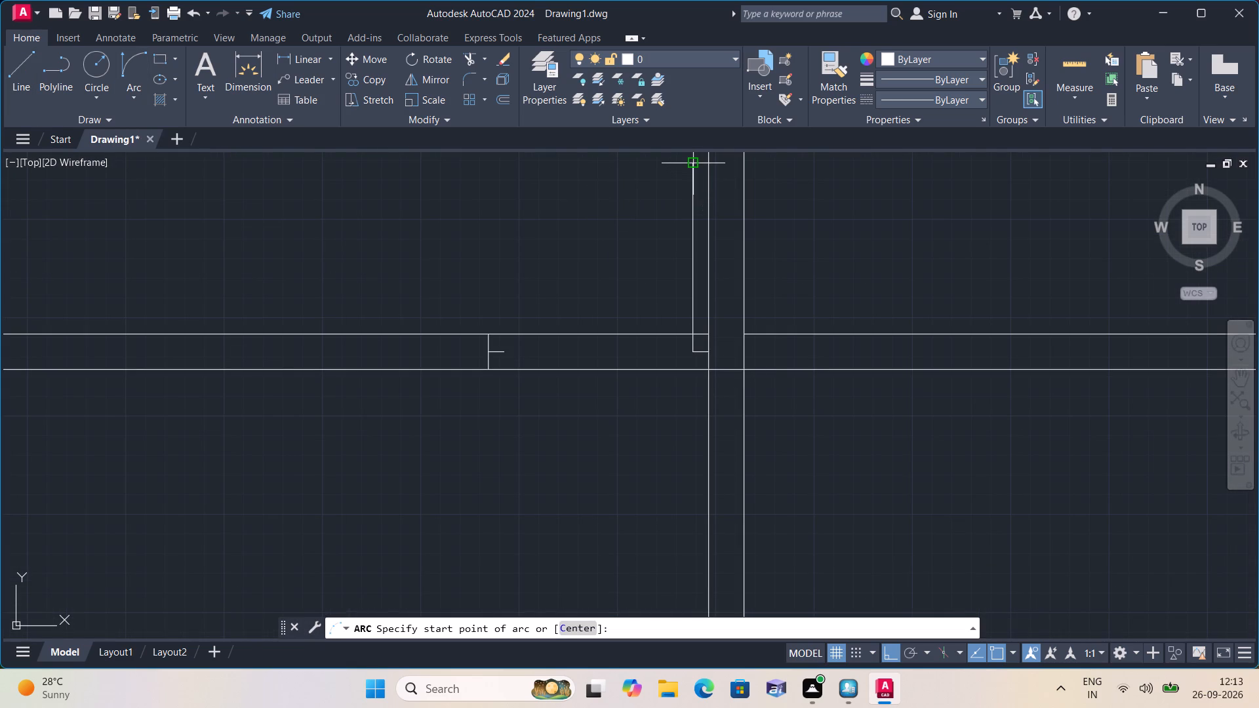
click(695, 164)
scroll(577, 342, up, 1)
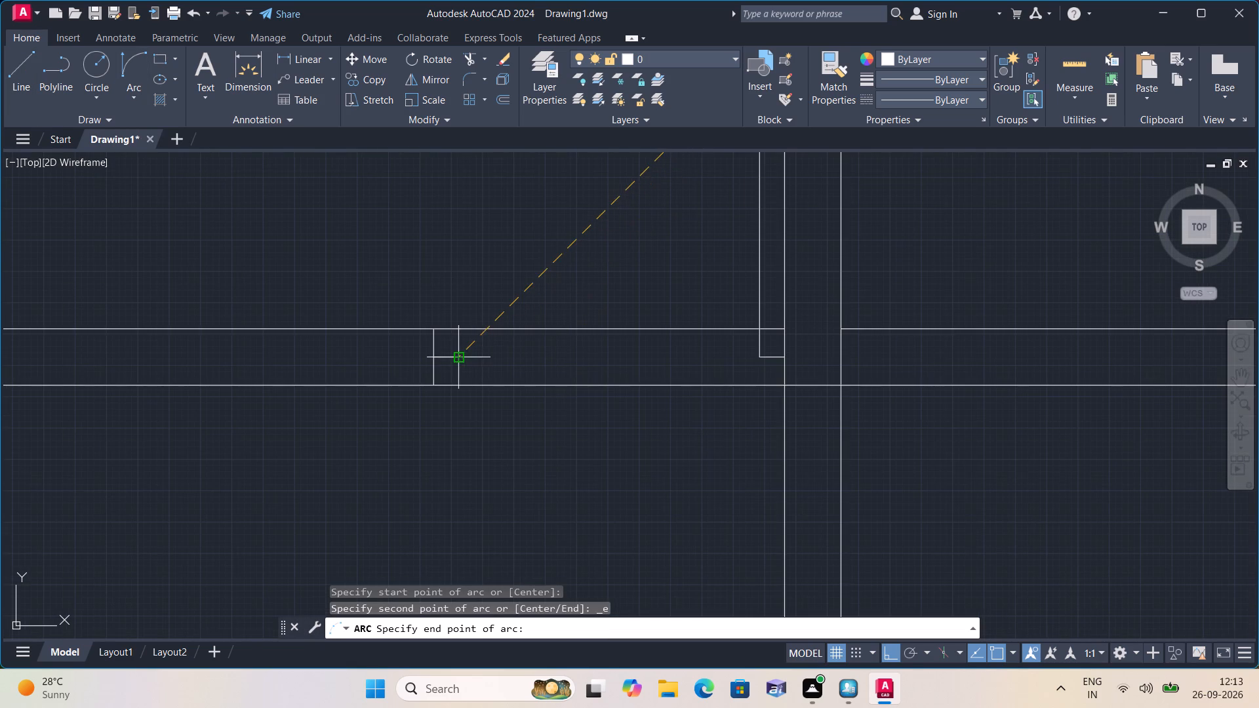
click(460, 356)
click(409, 262)
Draw a stepped line in the top-right room from the lower partition's bottom face up, about 2'-11" left, and up to the top wall.
scroll(405, 272, down, 2)
middle_drag(370, 260, 450, 351)
scroll(370, 260, down, 1)
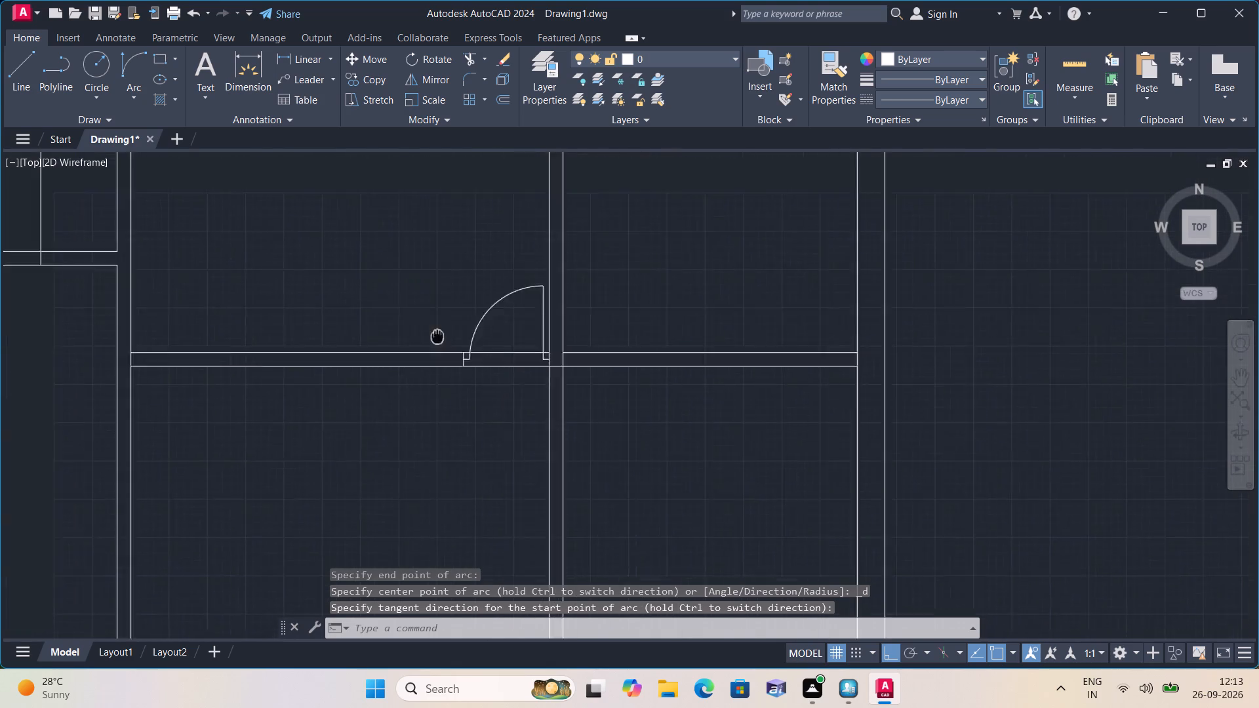
middle_drag(450, 351, 458, 360)
scroll(450, 351, down, 1)
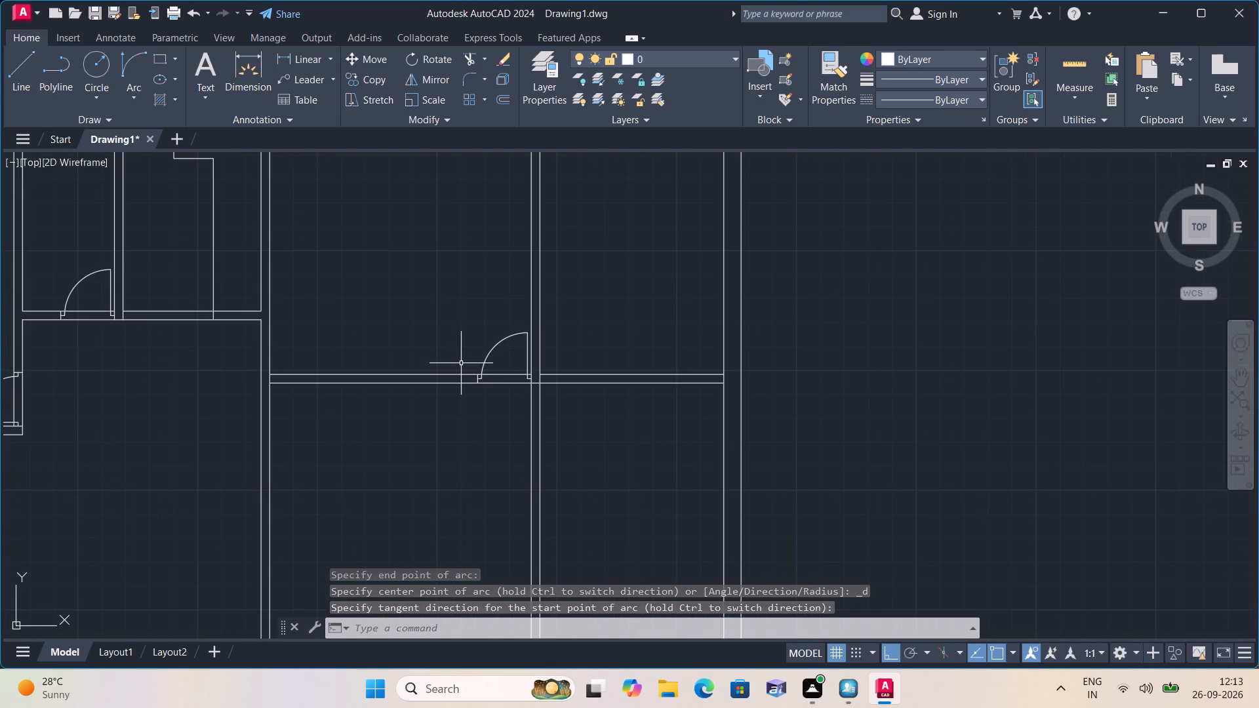
scroll(461, 363, down, 1)
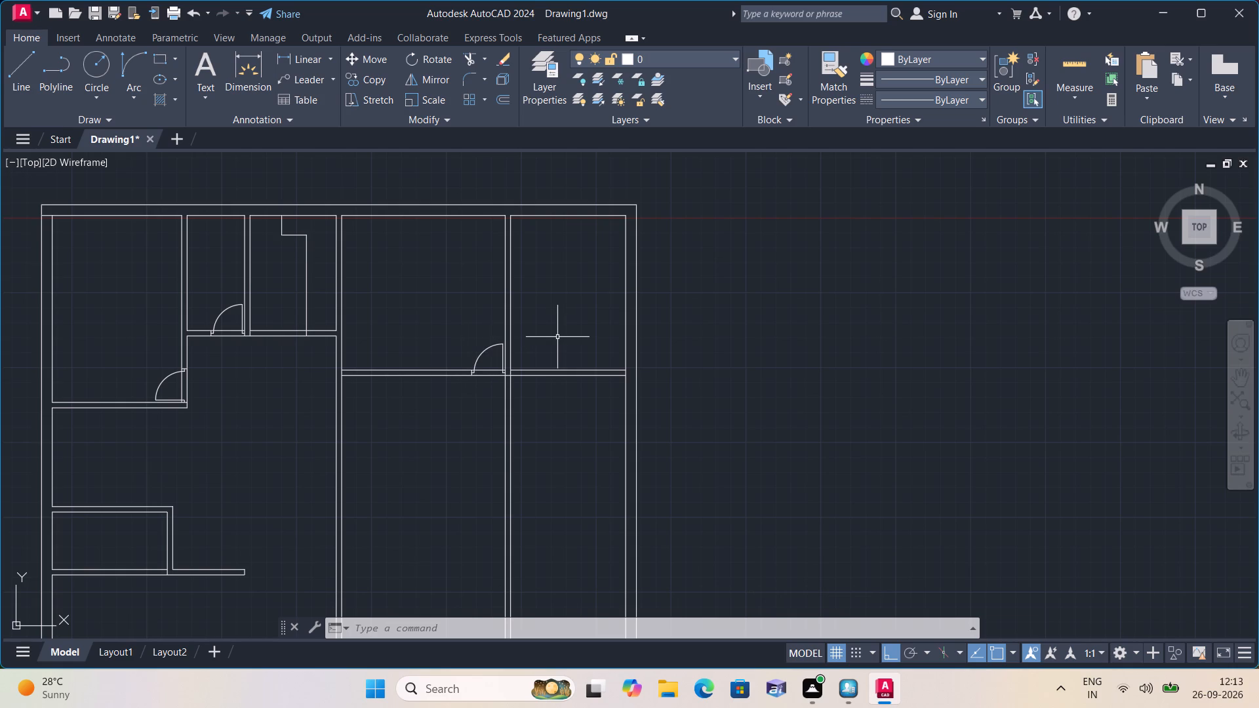
text(l)
key(space)
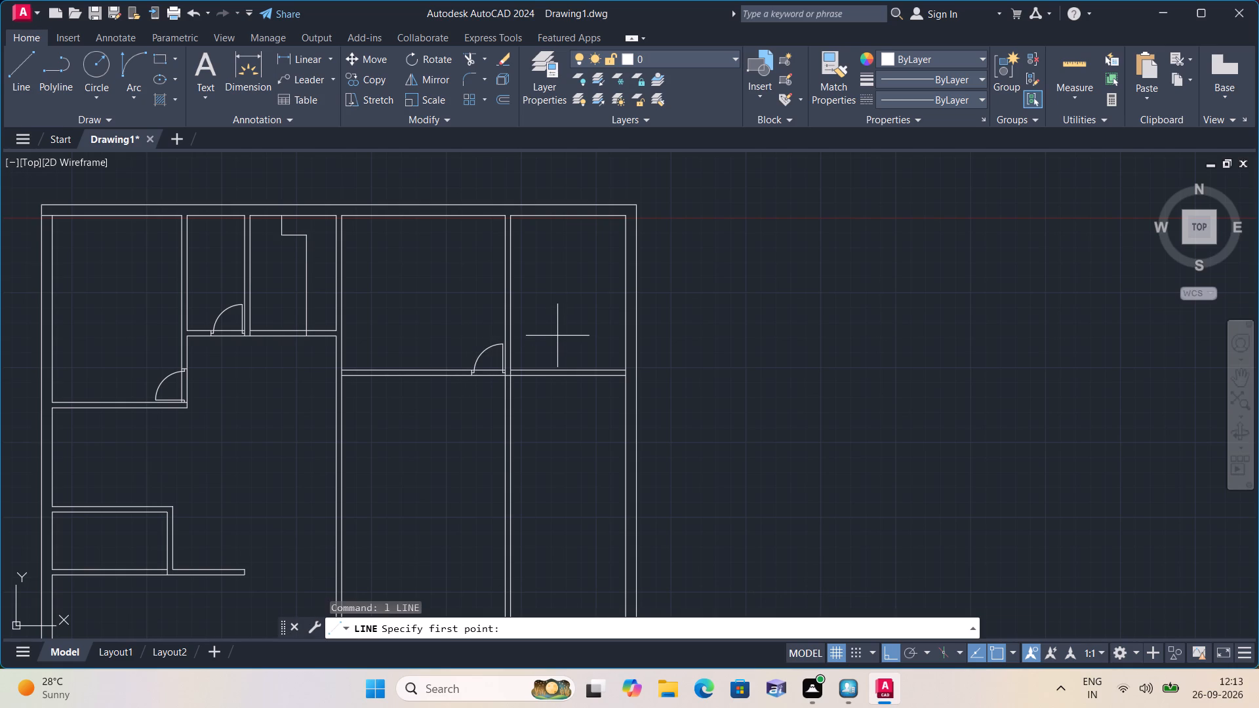
scroll(578, 380, up, 2)
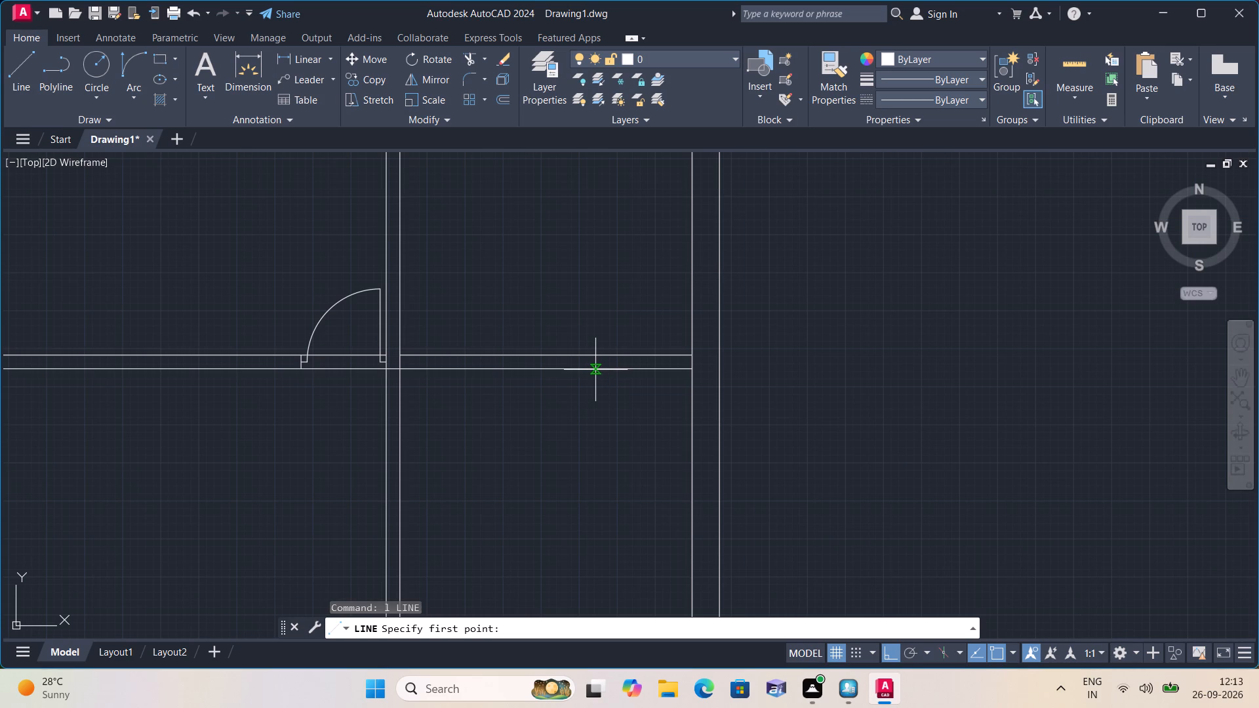
click(593, 369)
scroll(595, 271, down, 2)
middle_drag(595, 269, 646, 436)
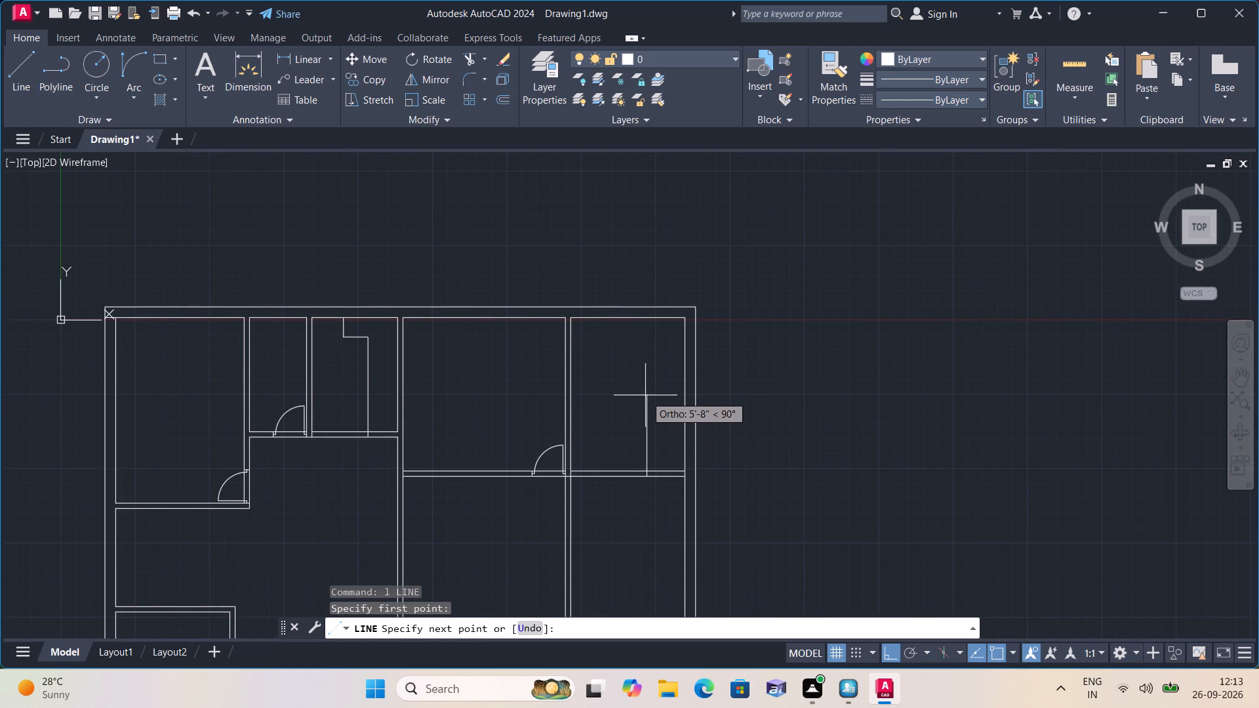
click(649, 348)
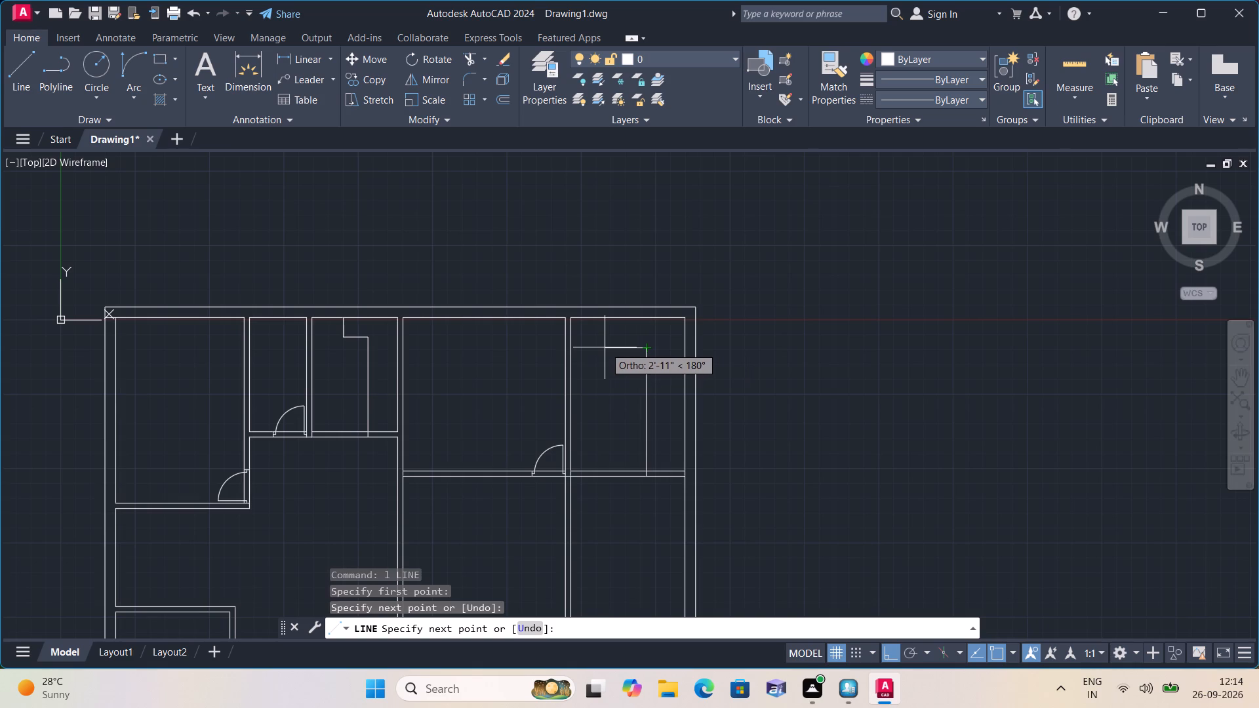
click(605, 346)
scroll(605, 320, up, 1)
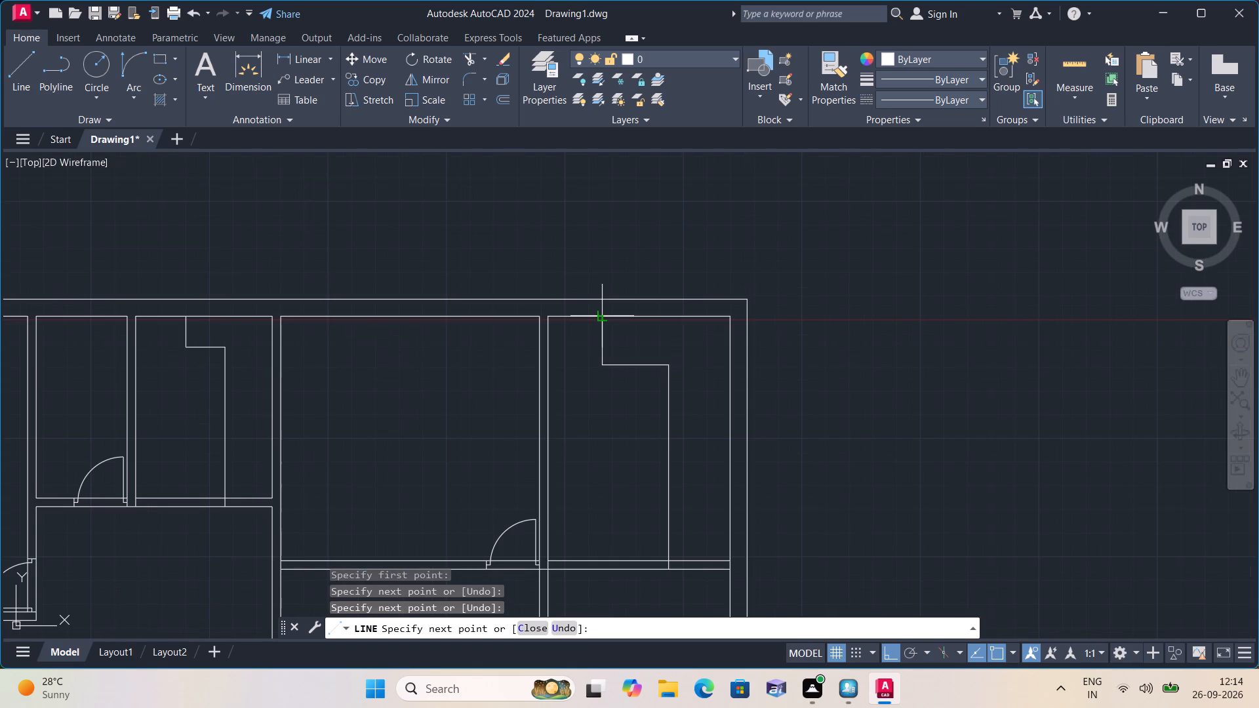
click(605, 320)
key(space)
scroll(641, 385, down, 1)
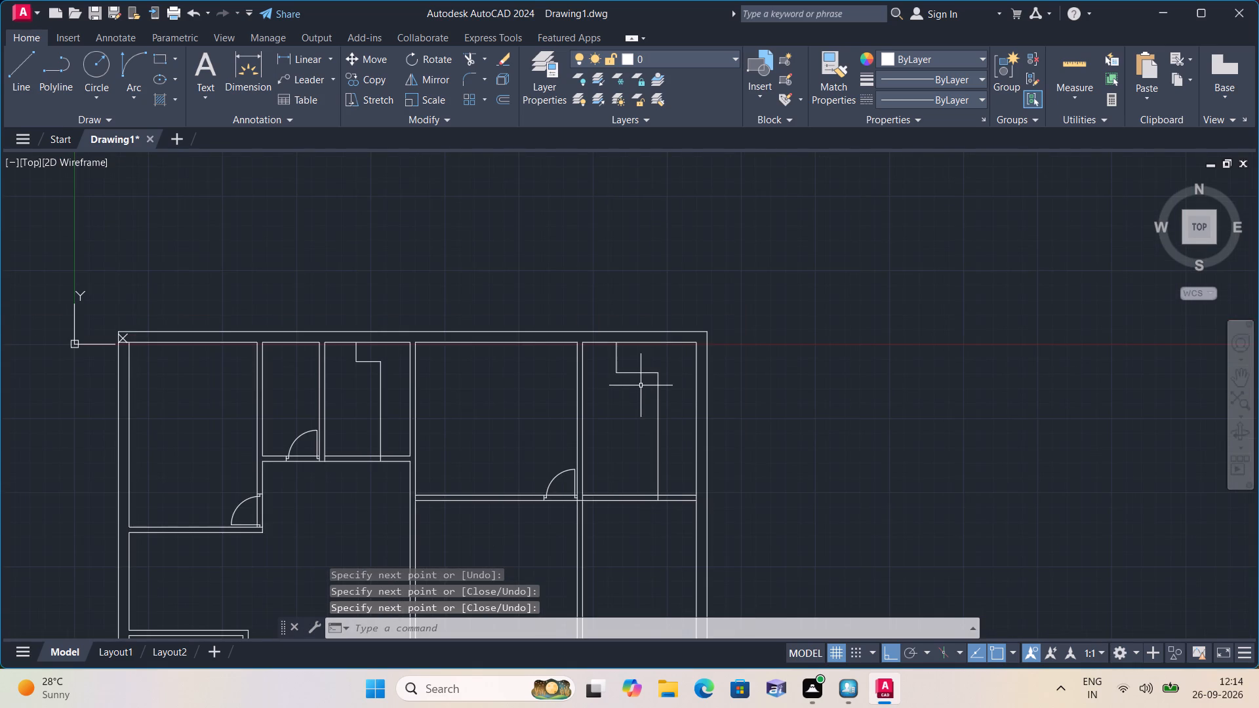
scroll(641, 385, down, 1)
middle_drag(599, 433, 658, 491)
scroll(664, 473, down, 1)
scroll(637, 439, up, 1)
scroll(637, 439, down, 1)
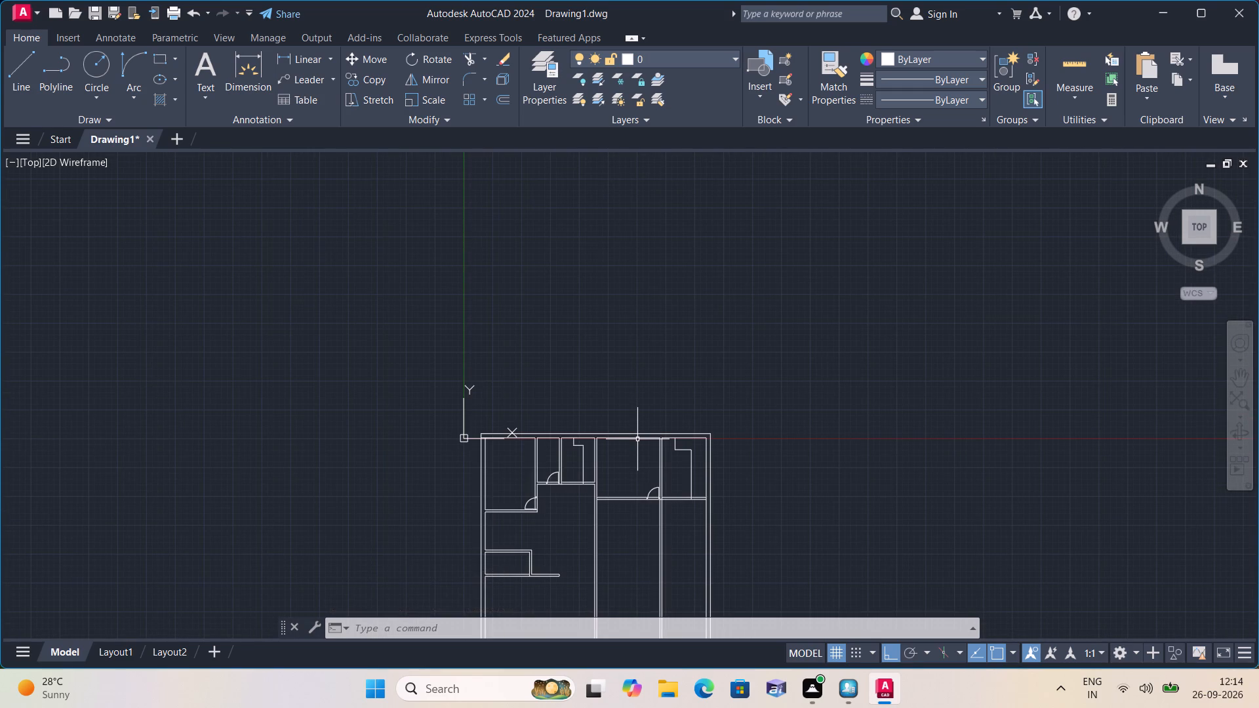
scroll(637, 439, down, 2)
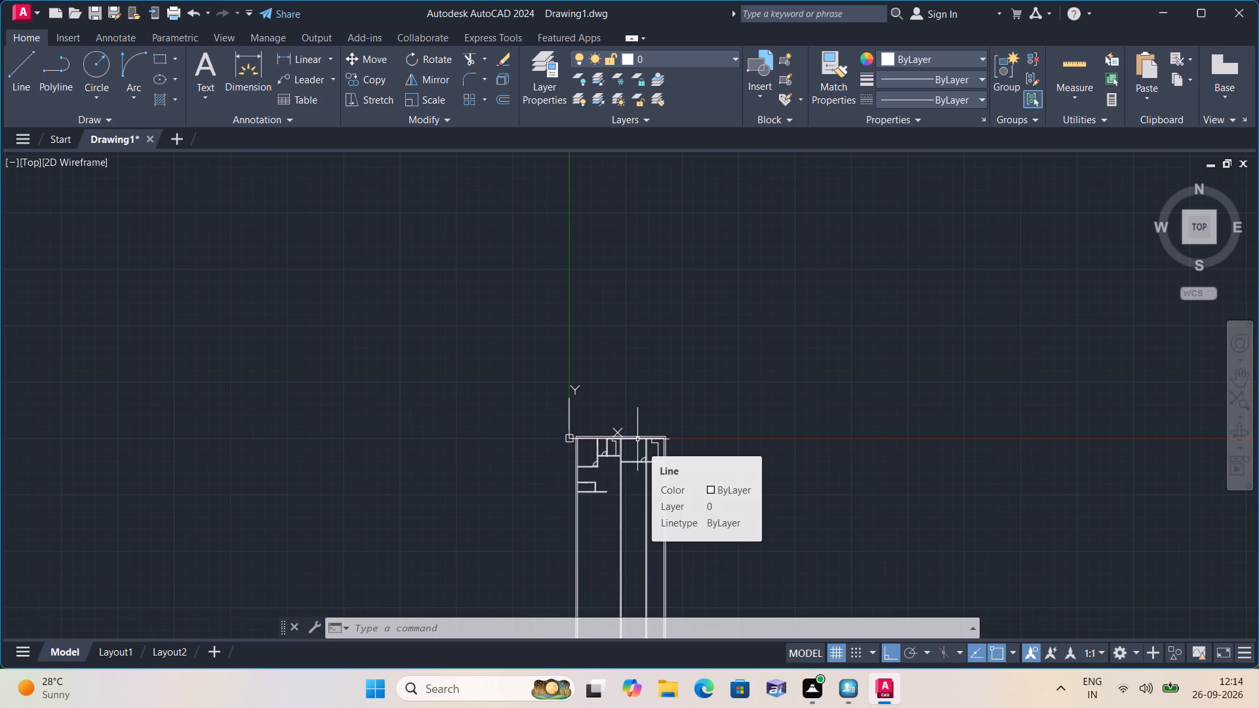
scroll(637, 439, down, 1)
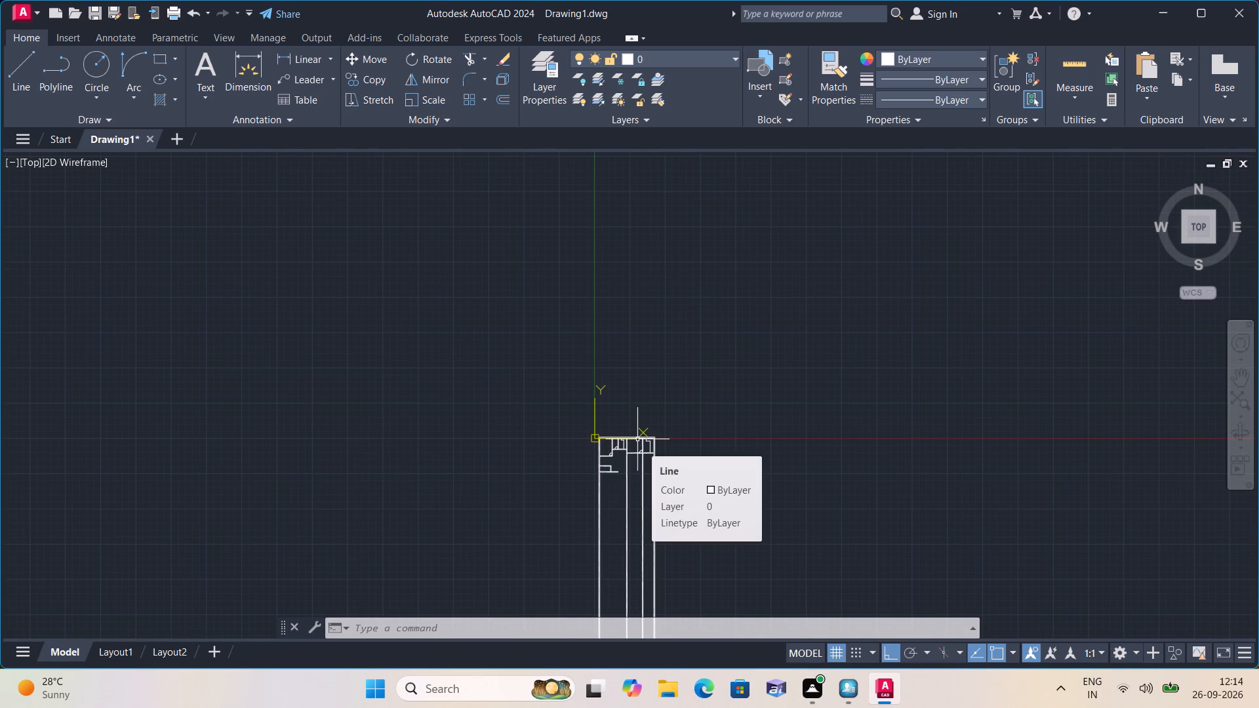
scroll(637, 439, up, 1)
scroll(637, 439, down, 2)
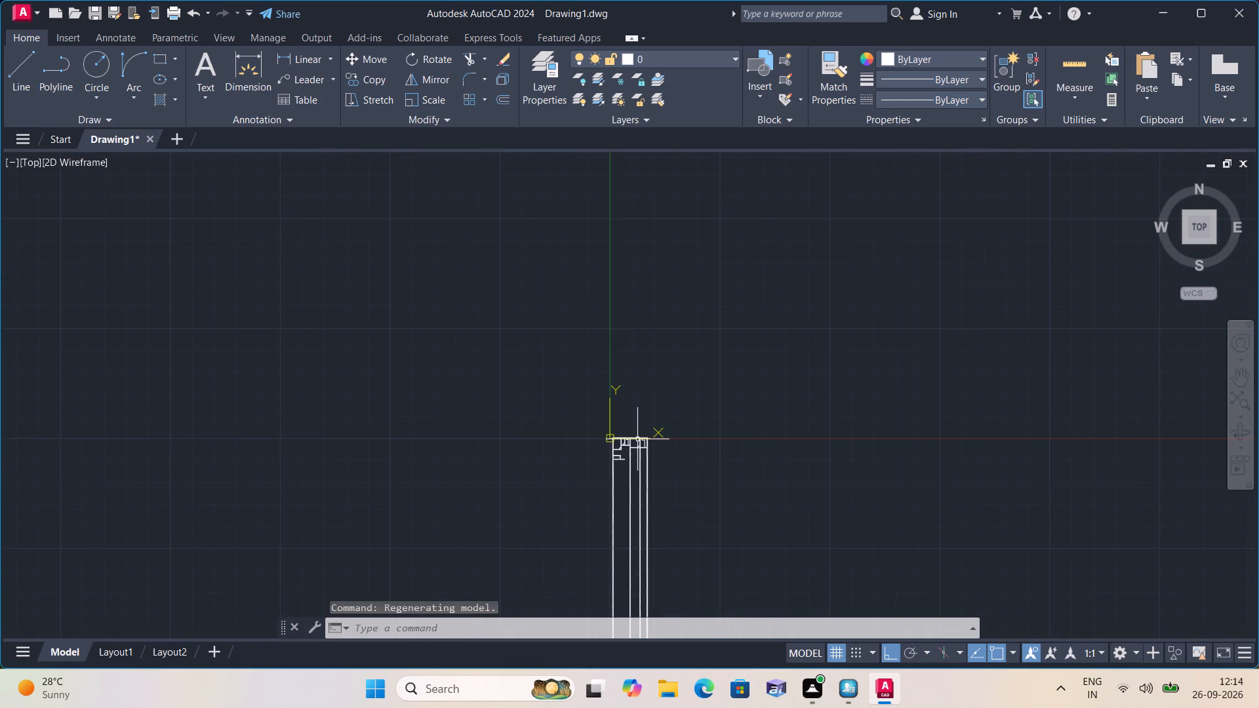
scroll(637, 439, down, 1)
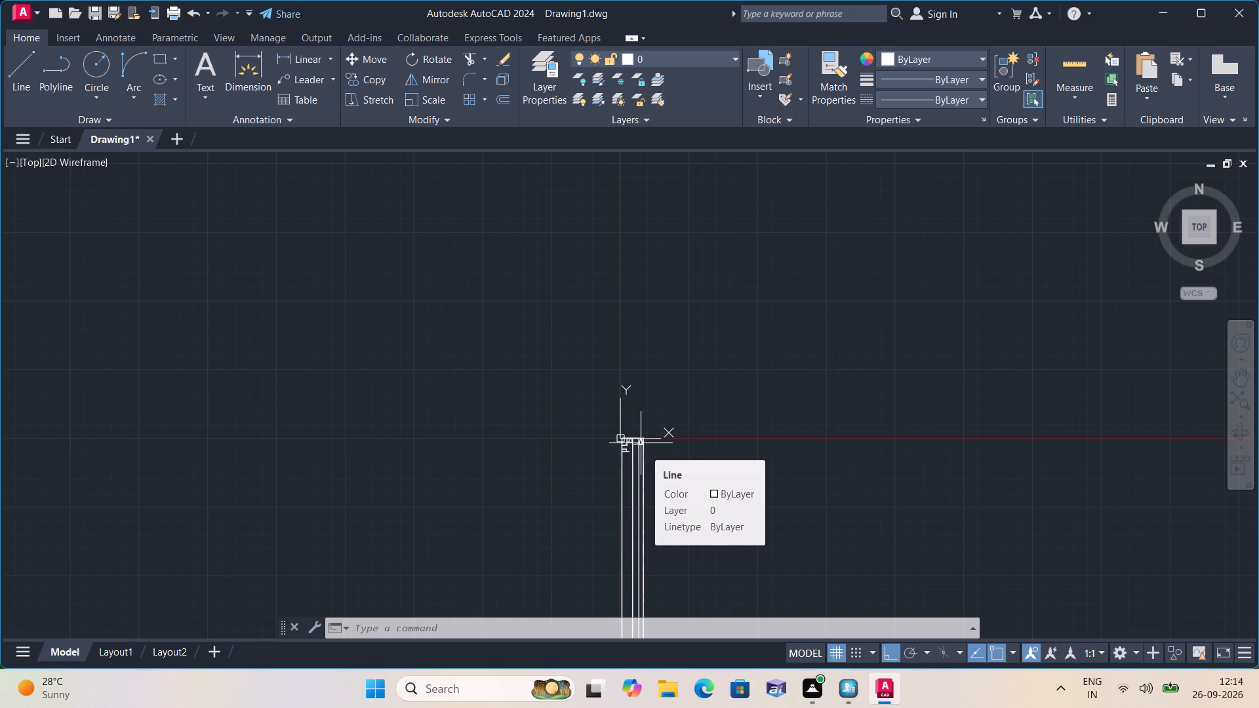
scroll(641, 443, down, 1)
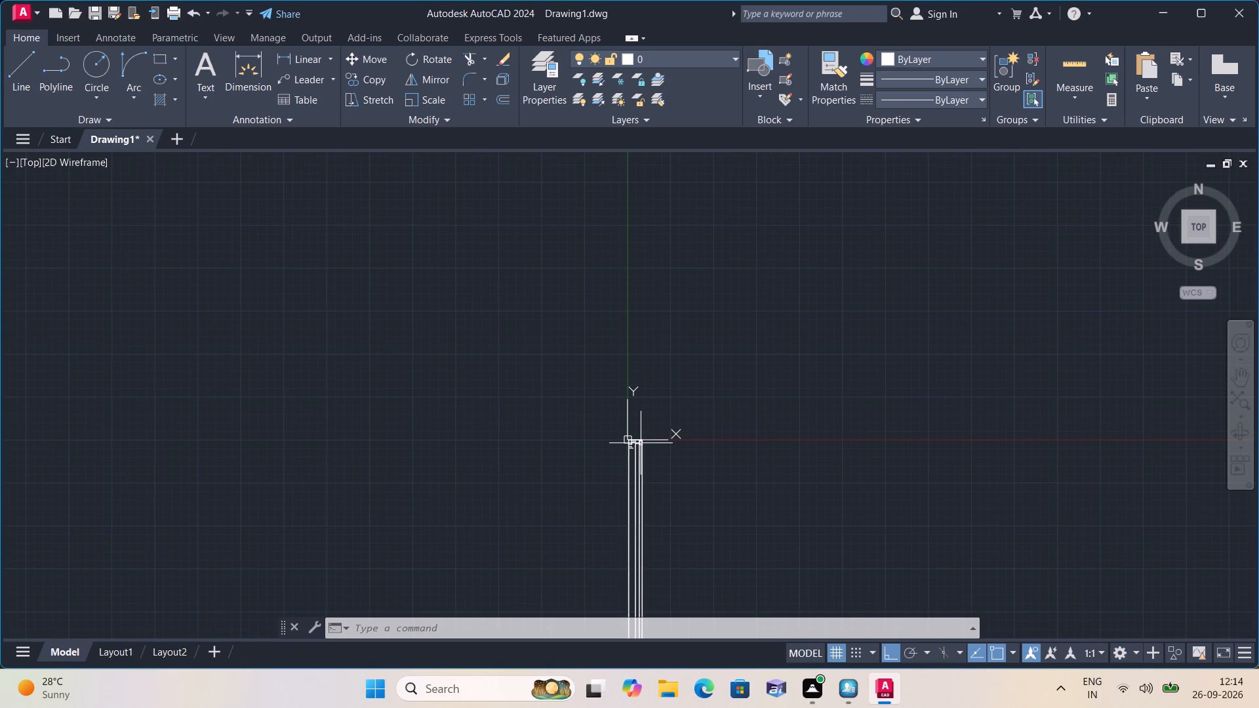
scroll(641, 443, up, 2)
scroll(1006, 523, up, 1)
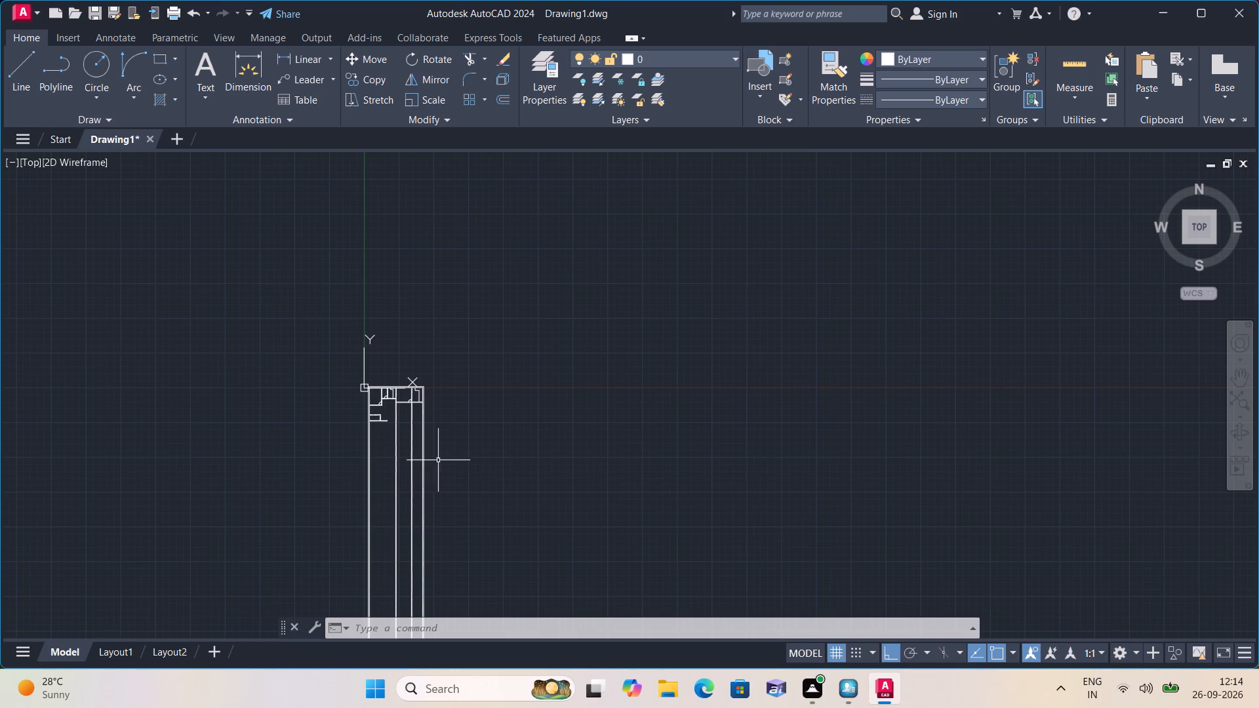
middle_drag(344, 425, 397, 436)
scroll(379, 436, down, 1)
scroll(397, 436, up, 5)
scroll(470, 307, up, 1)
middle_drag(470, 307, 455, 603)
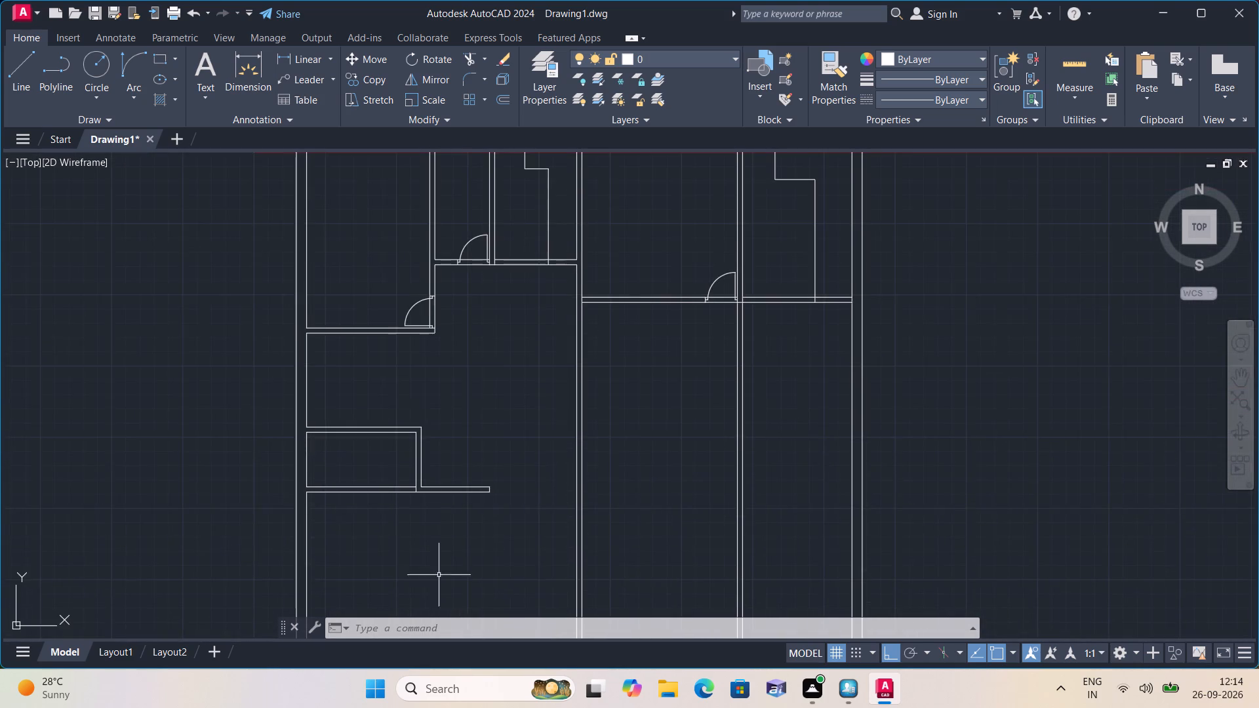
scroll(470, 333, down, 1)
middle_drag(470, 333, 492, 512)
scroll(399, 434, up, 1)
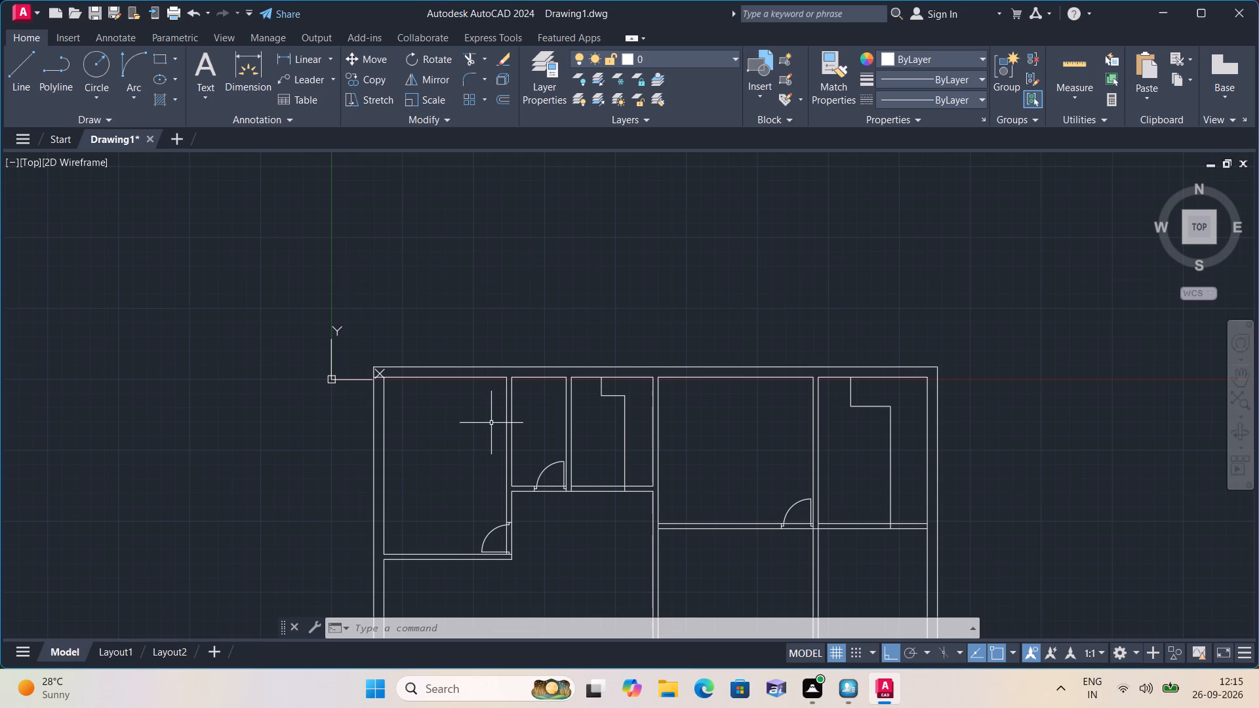
Draw a vertical line across the top outer wall from the first room's upper-left inner corner to the wall's outer face.
scroll(484, 422, up, 3)
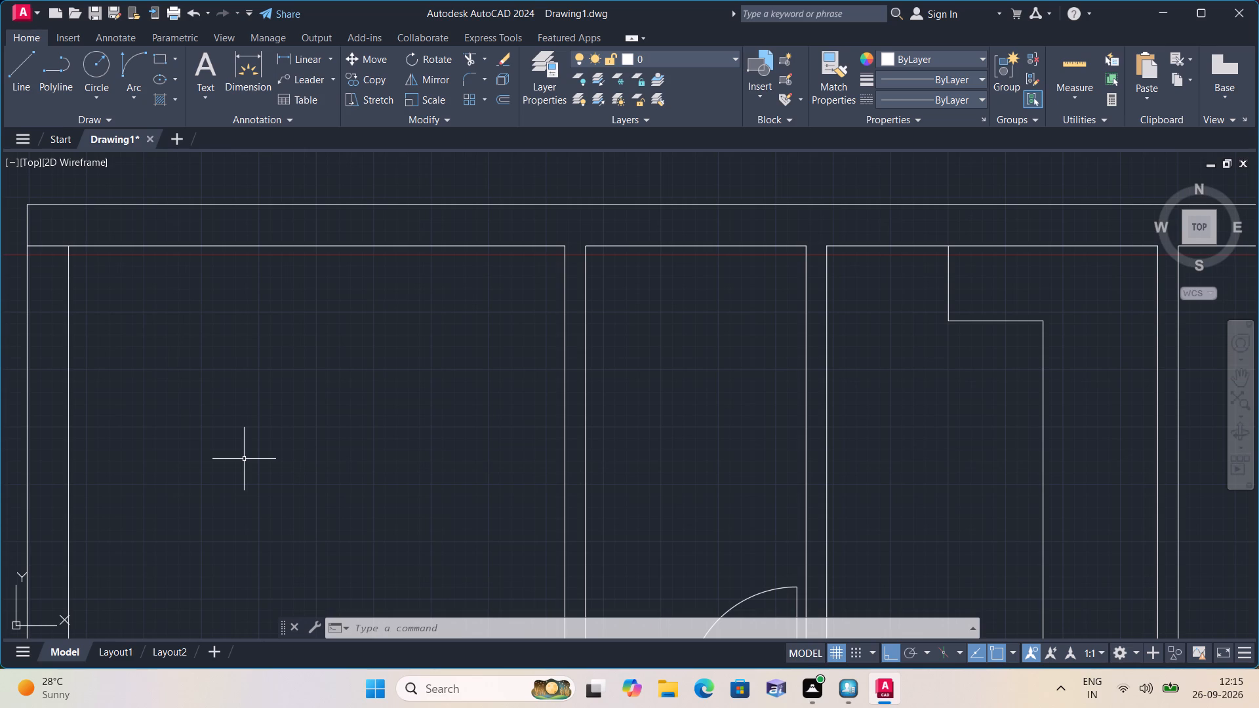
scroll(258, 427, down, 2)
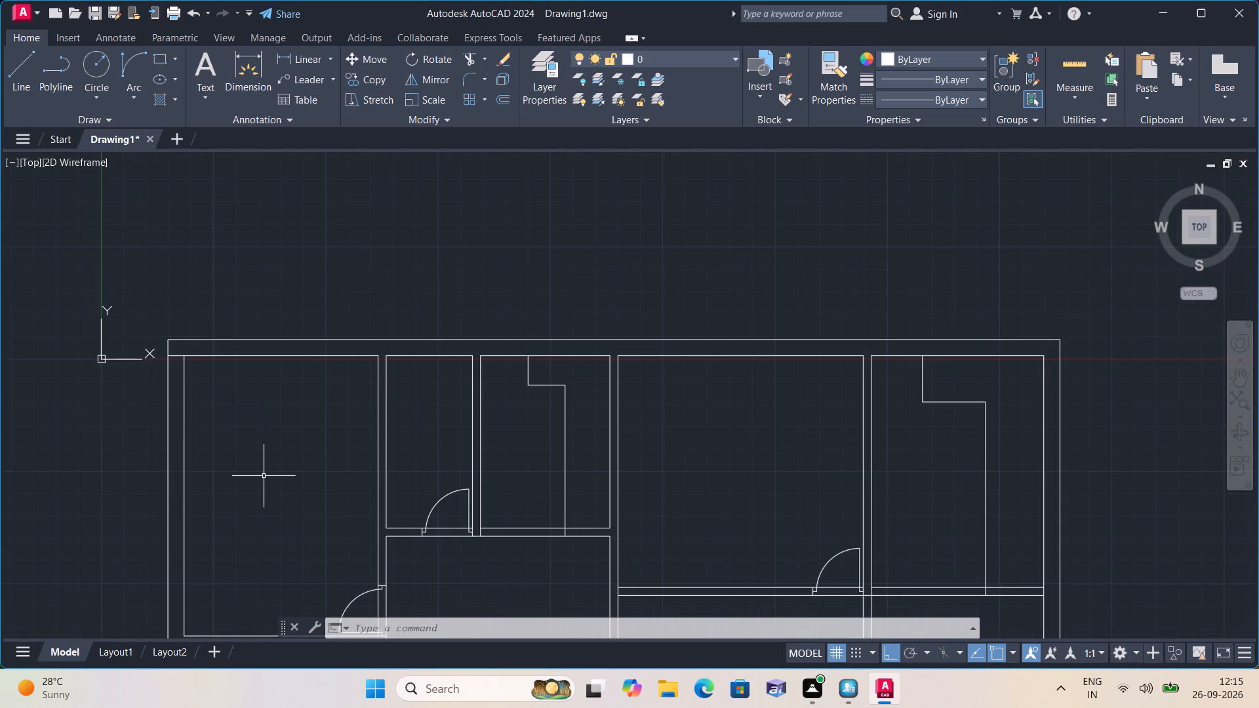
middle_drag(266, 479, 422, 519)
scroll(393, 447, up, 1)
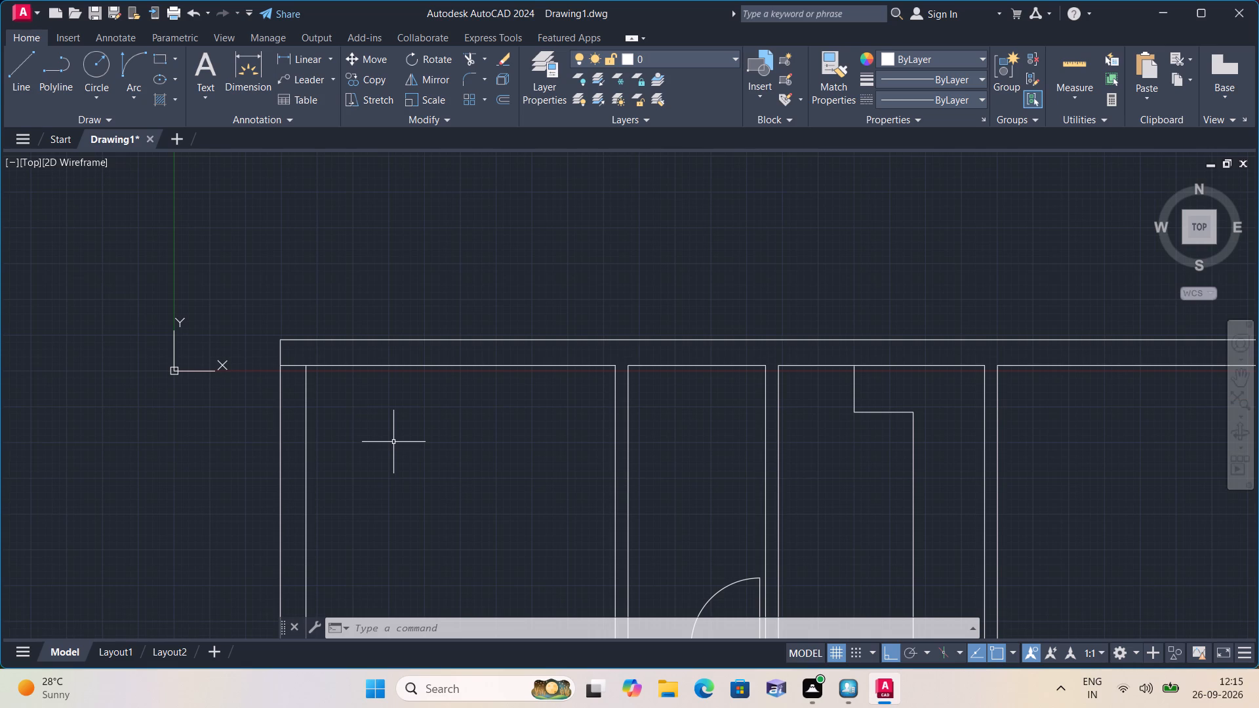
scroll(321, 393, up, 1)
middle_drag(321, 390, 390, 492)
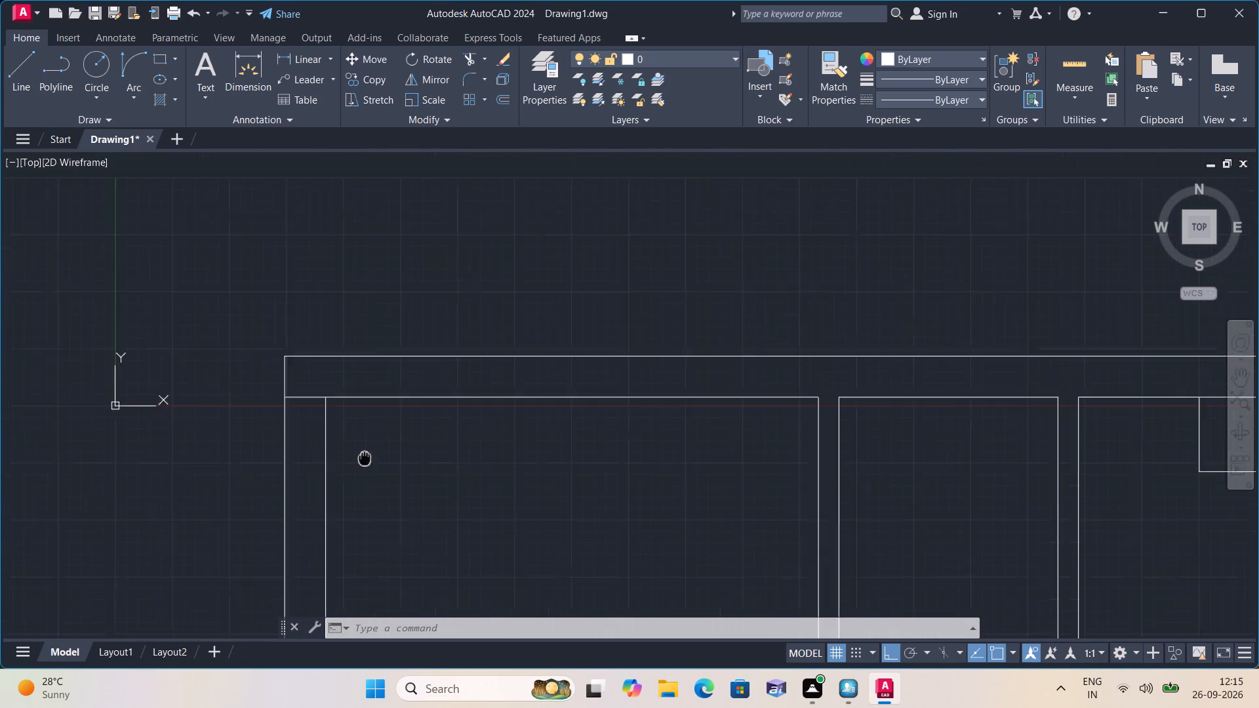
middle_drag(390, 492, 414, 522)
scroll(488, 586, up, 1)
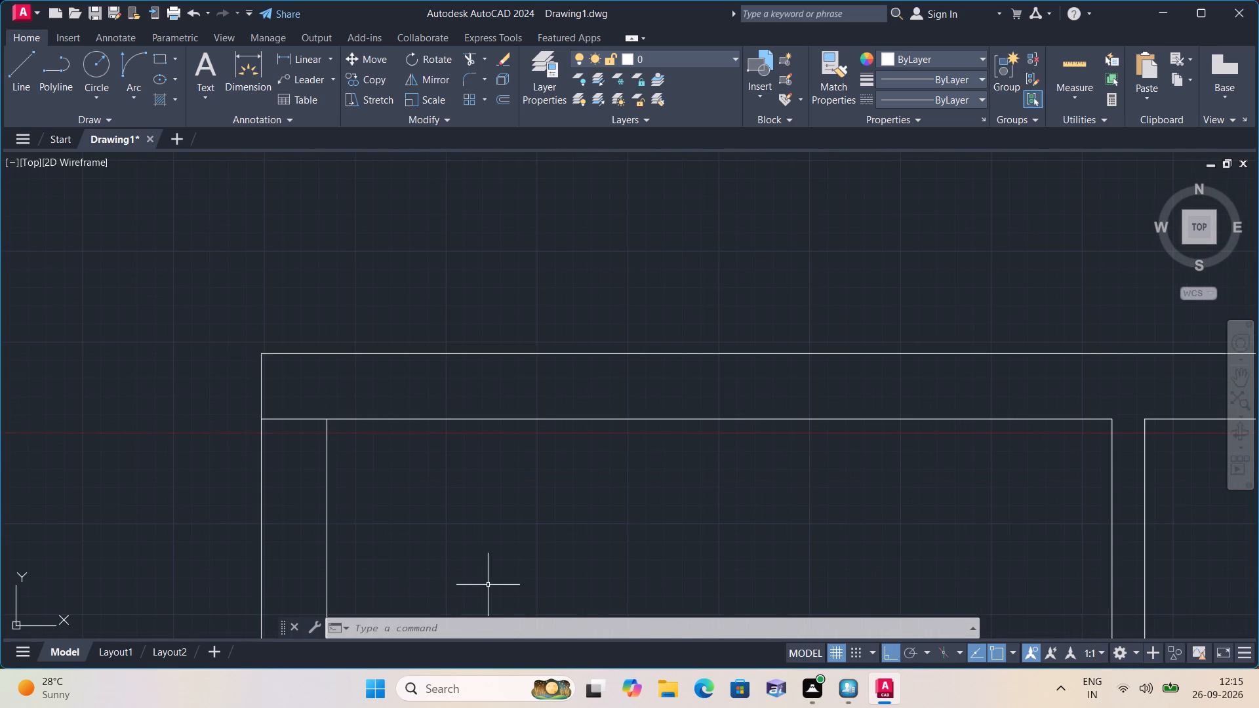
key(l)
key(space)
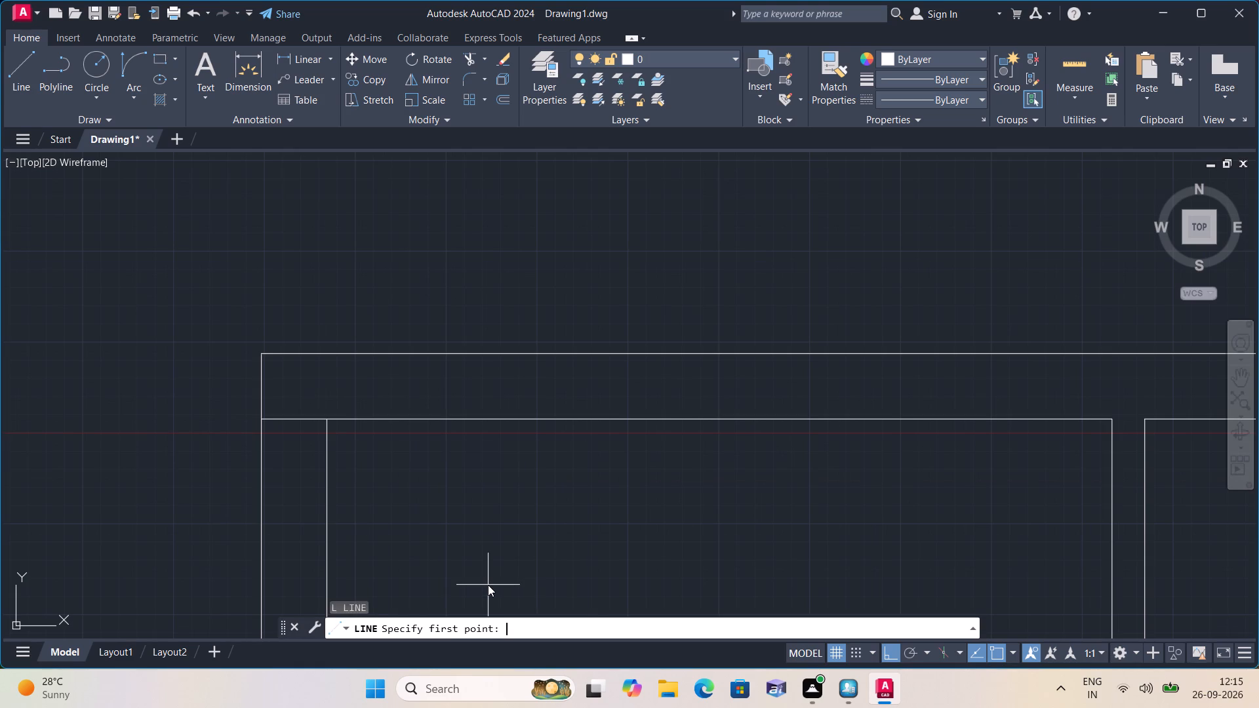
click(327, 417)
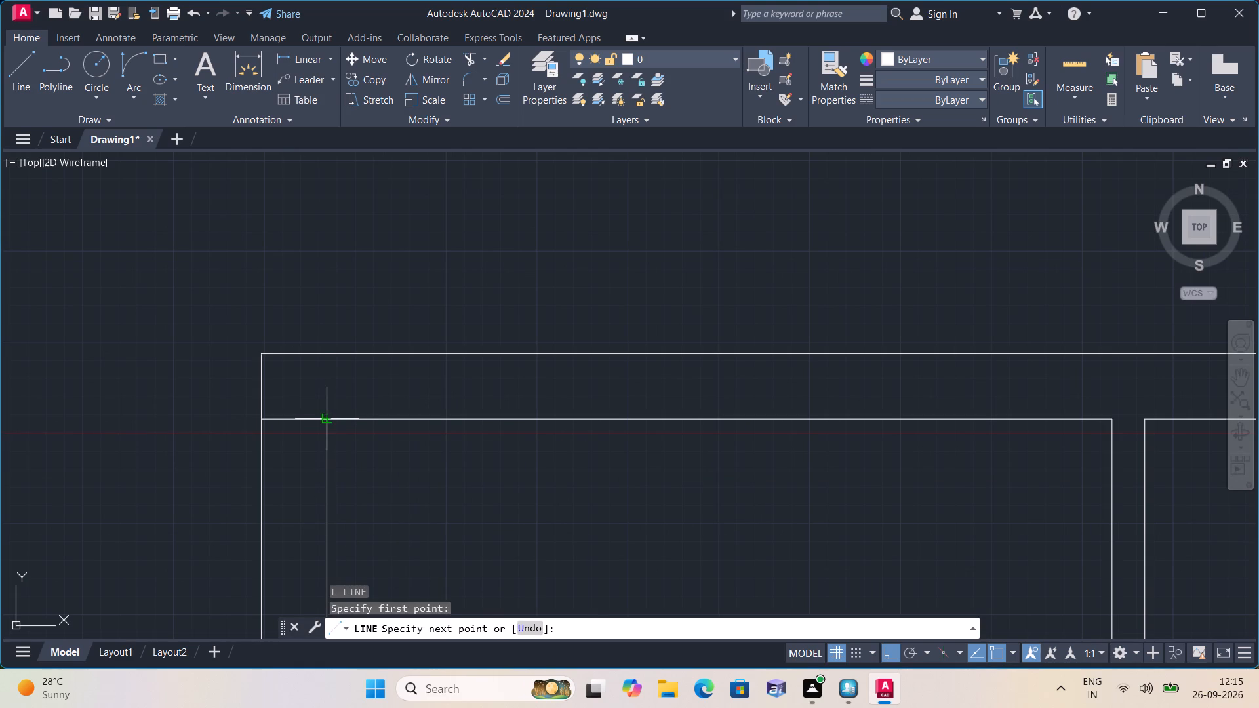
click(324, 349)
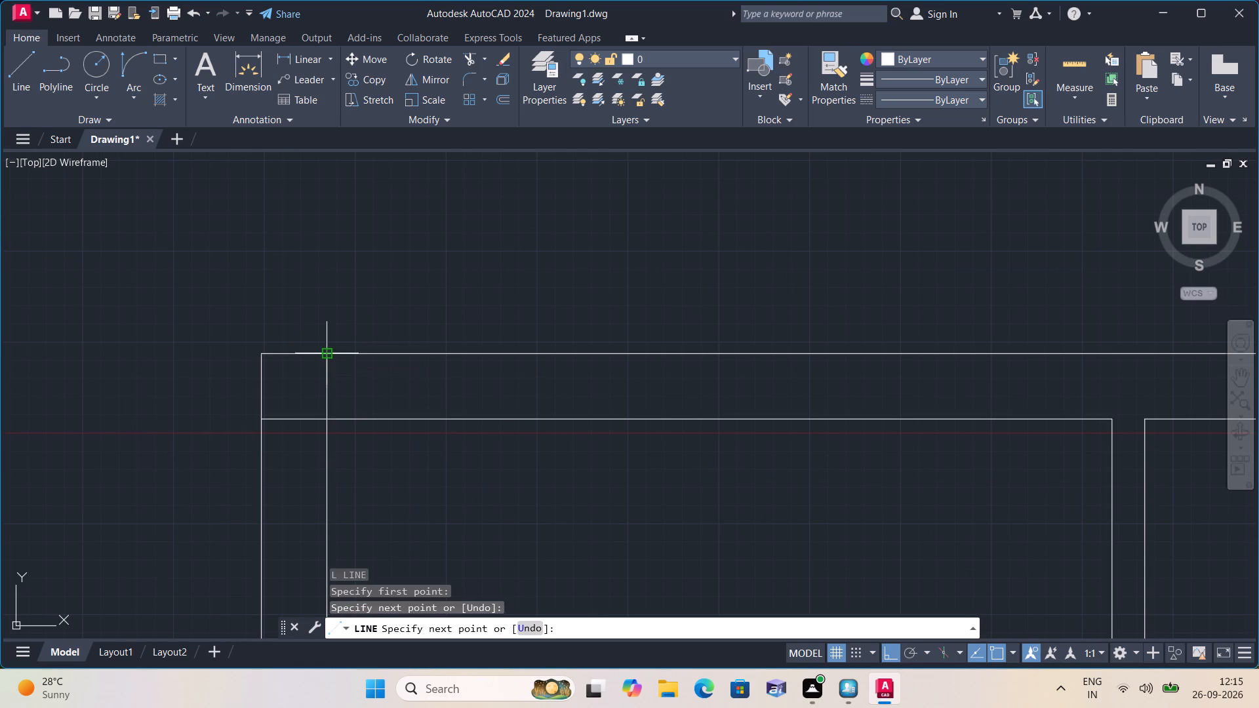
key(space)
Draw consecutive 2", 2' and 2" line segments rightward inside the top outer wall from the midpoint of the first room's left jamb line.
key(space)
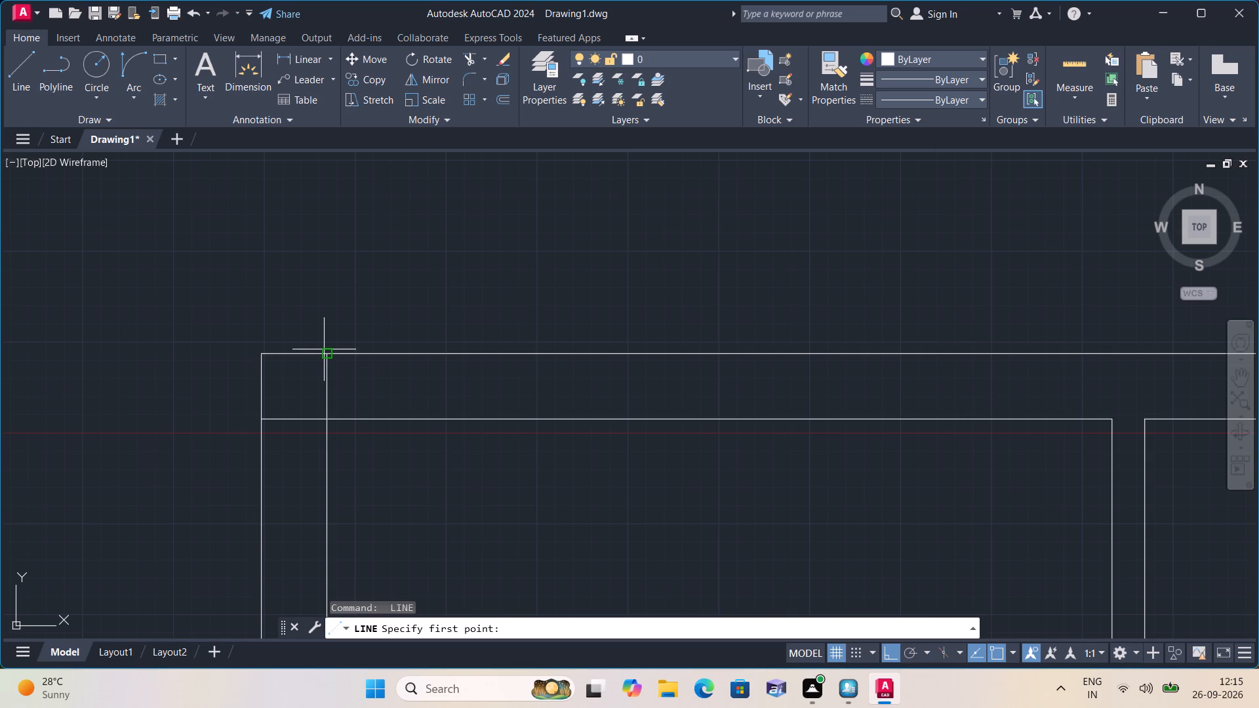
click(328, 390)
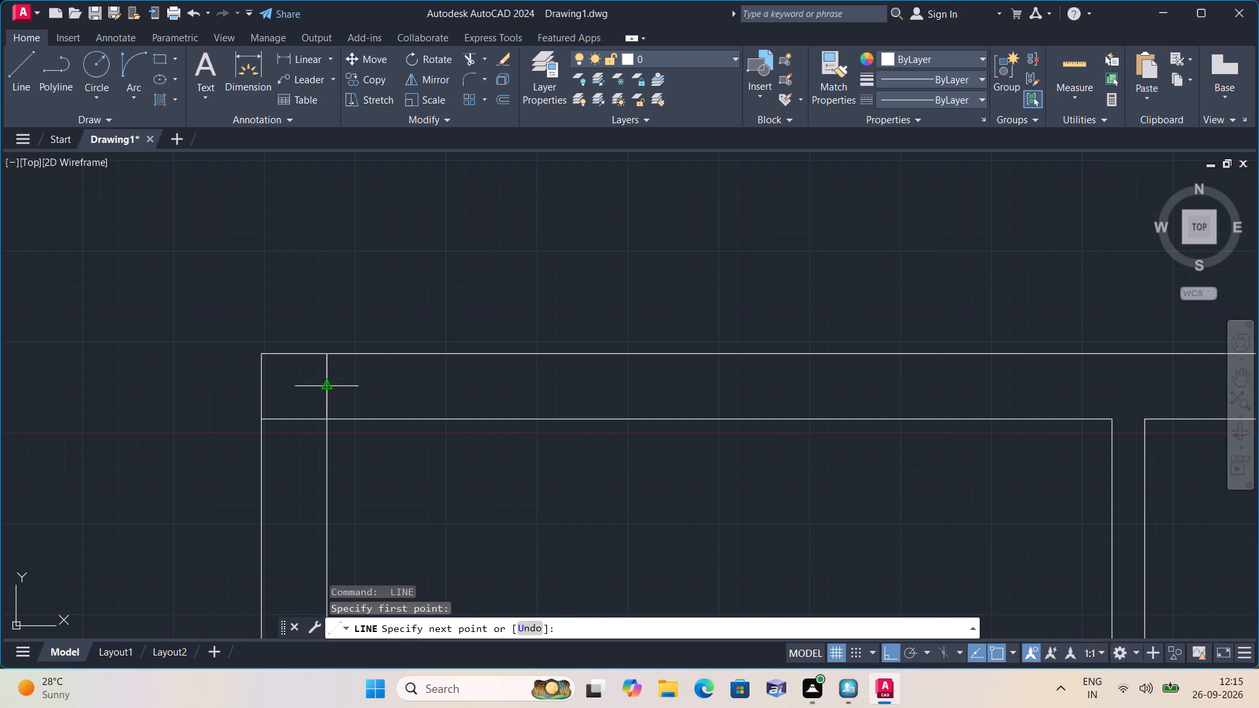
text(2")
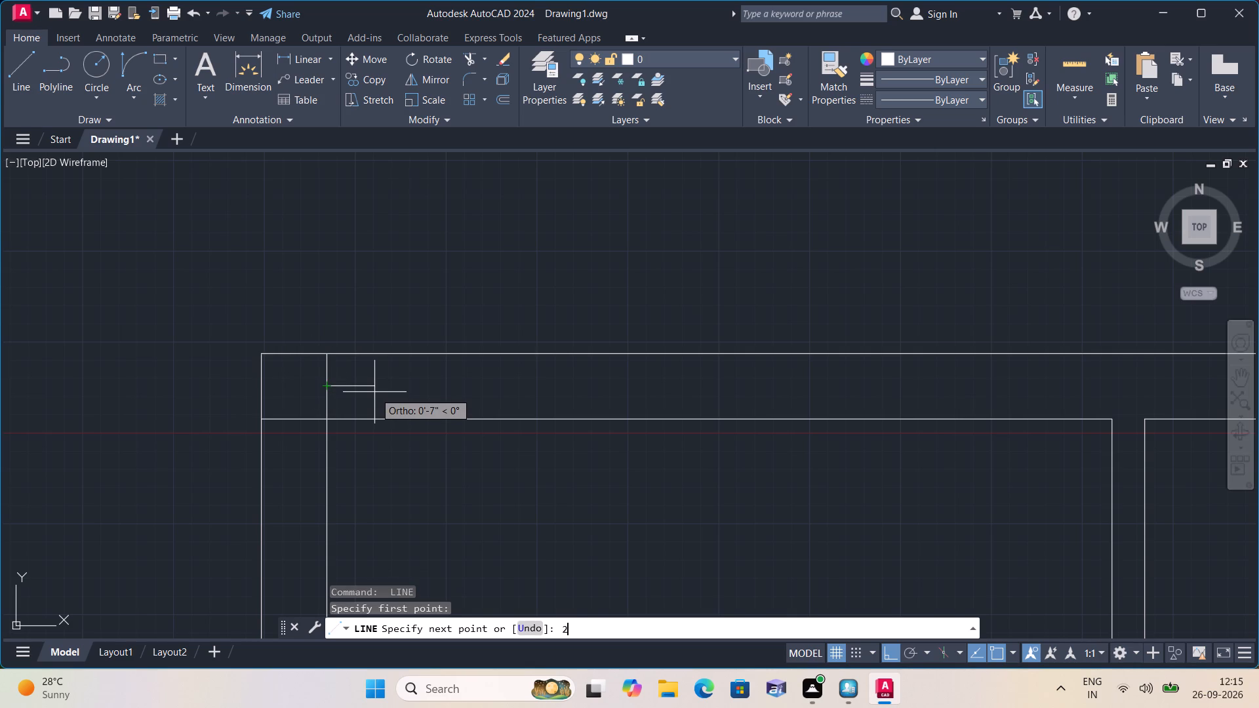
key(space)
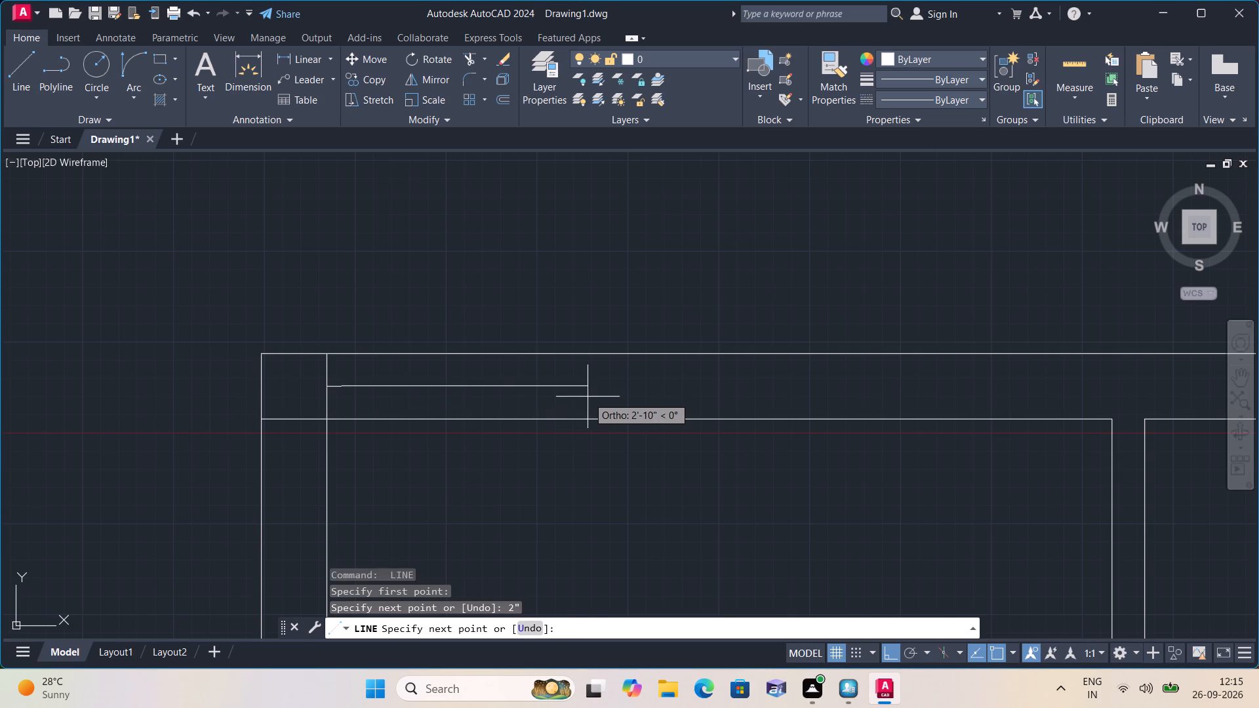
text(2')
key(space)
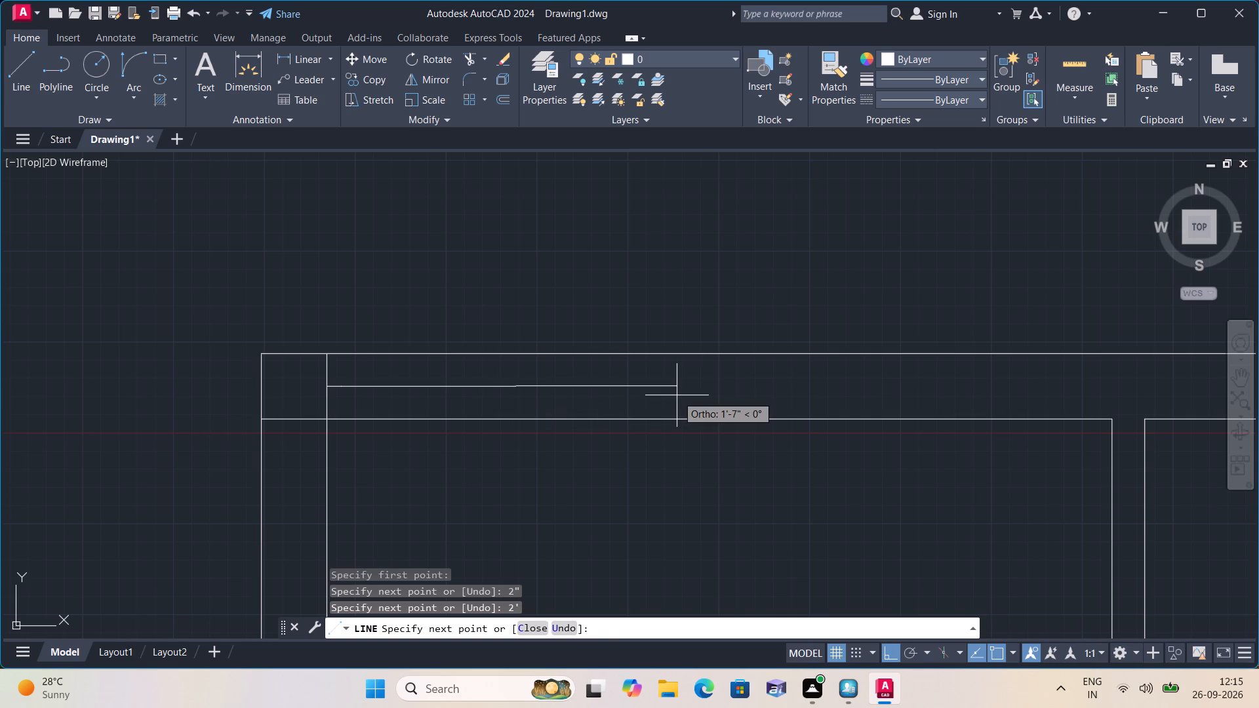
text(2")
key(space)
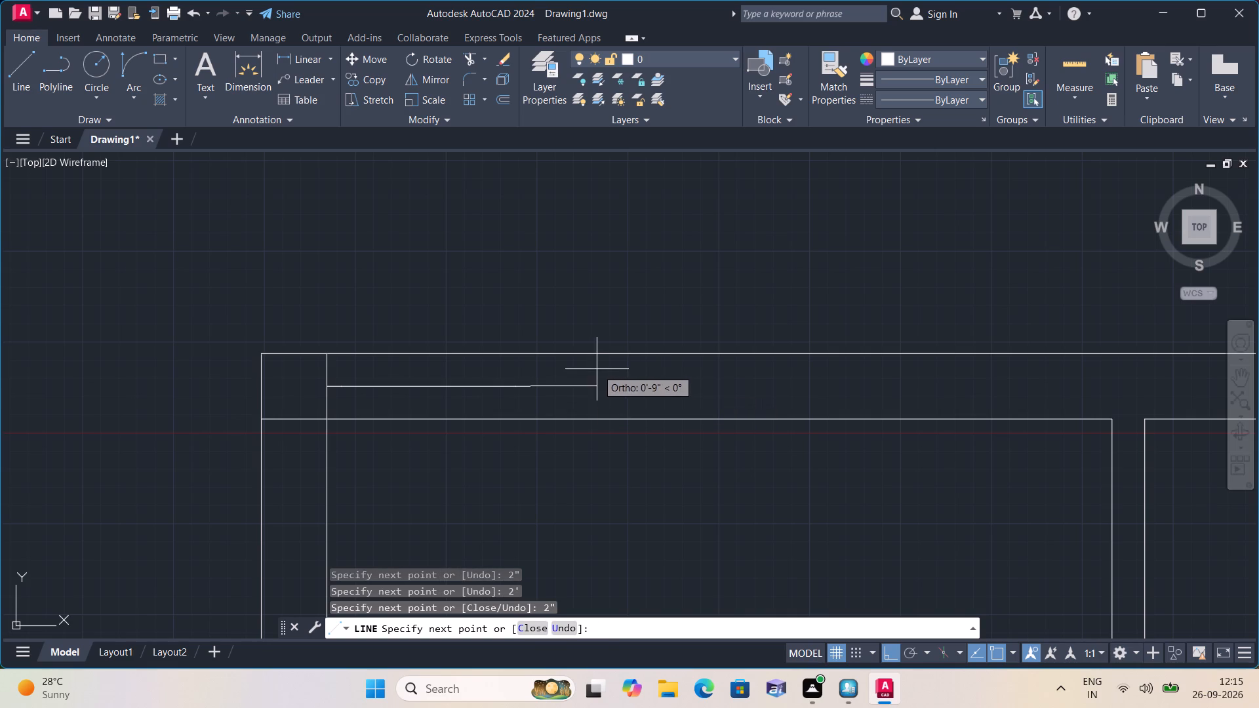
Draw the opening's right jamb from the segments' end up to the top wall's outer face and down to its inner face.
scroll(600, 367, up, 1)
click(487, 346)
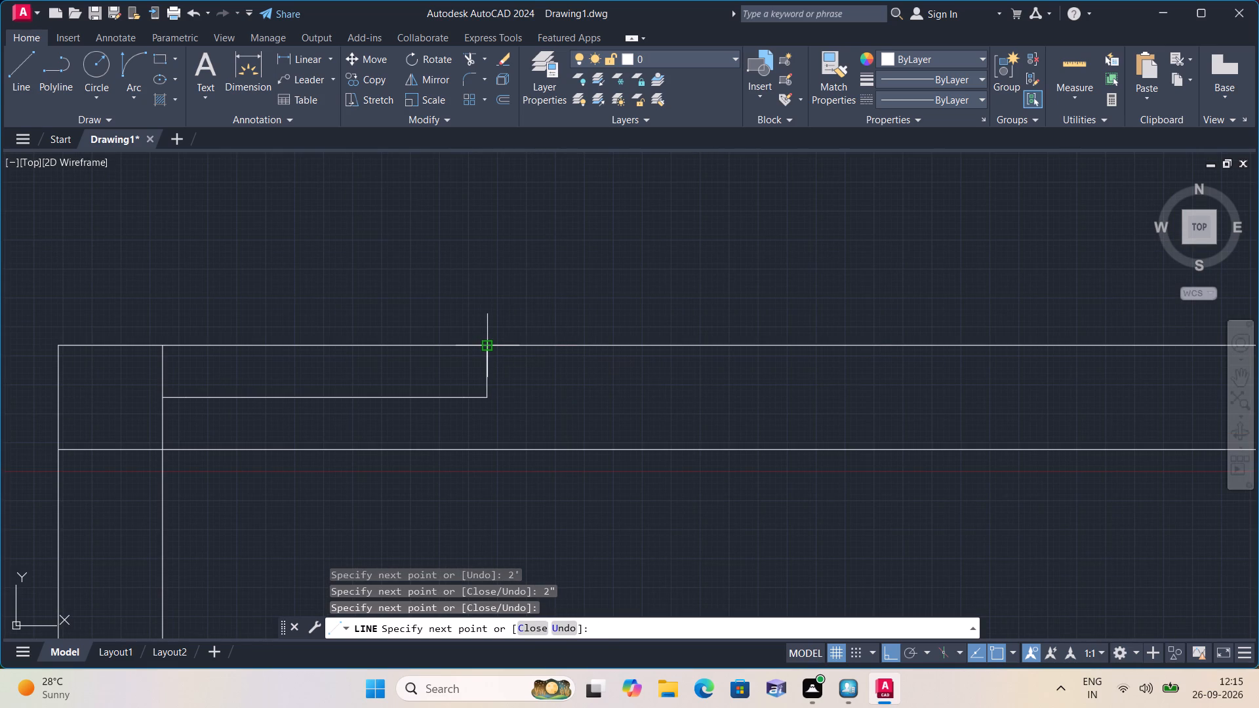
key(space)
key(space)
click(483, 395)
click(489, 448)
key(space)
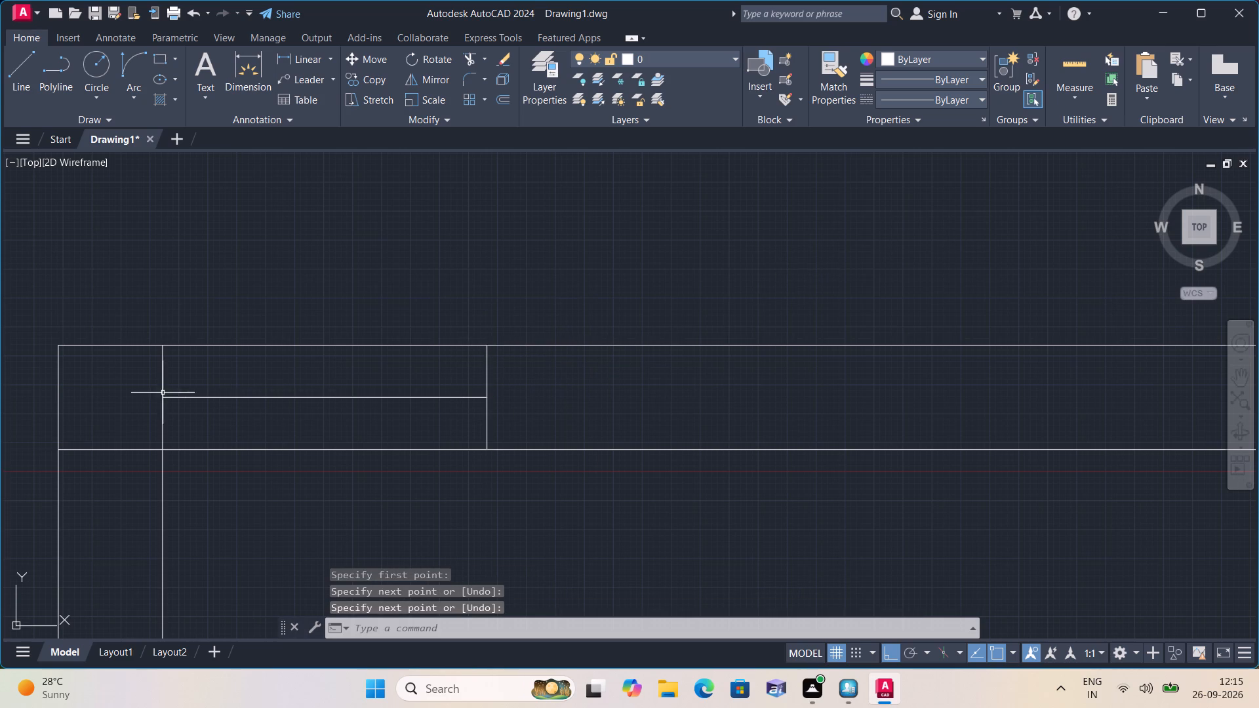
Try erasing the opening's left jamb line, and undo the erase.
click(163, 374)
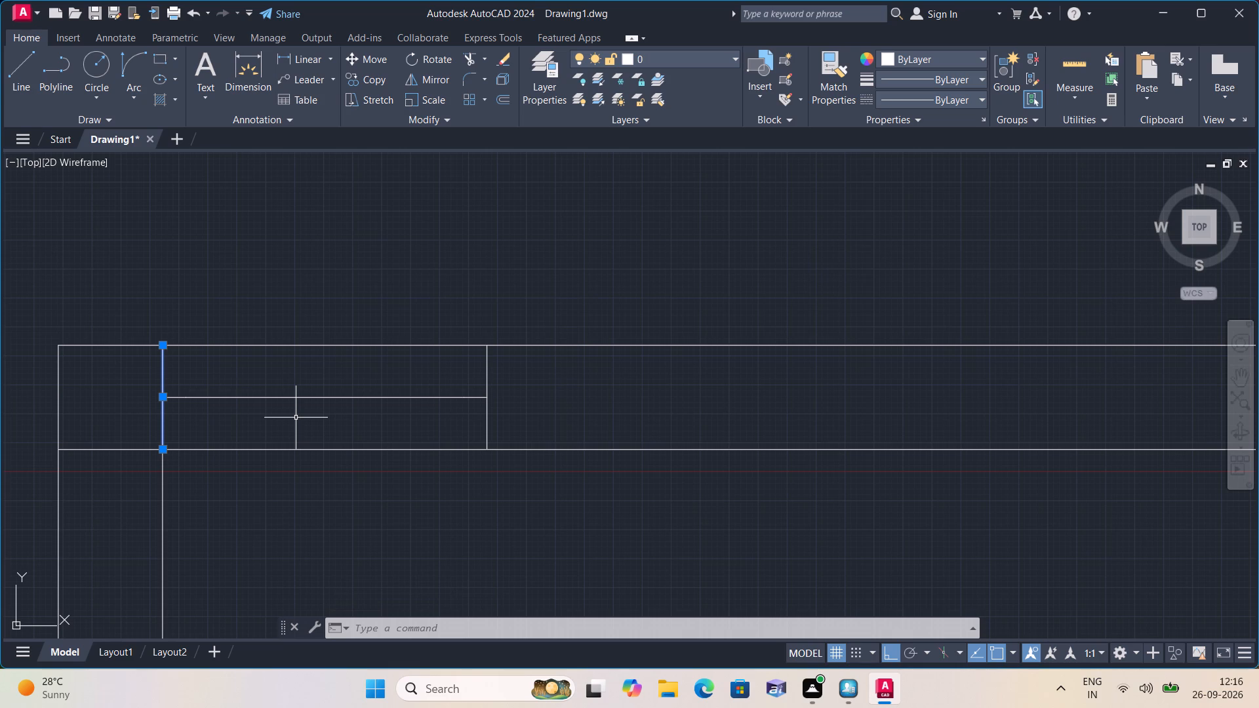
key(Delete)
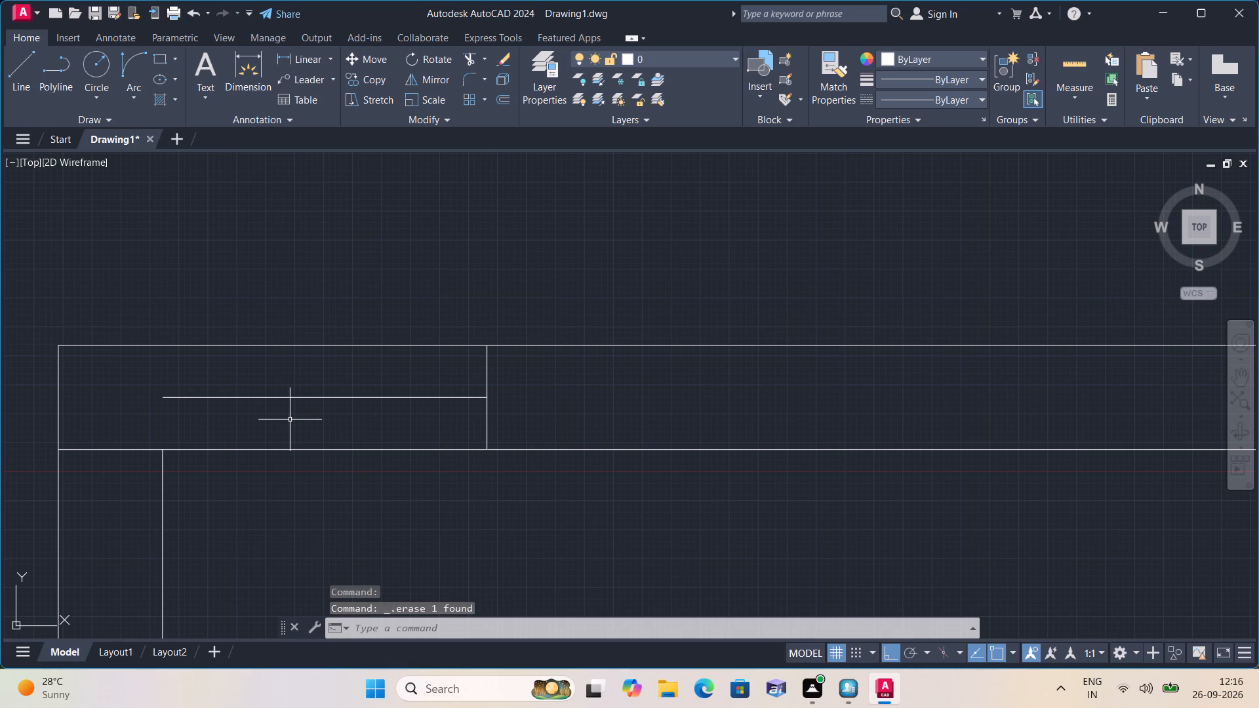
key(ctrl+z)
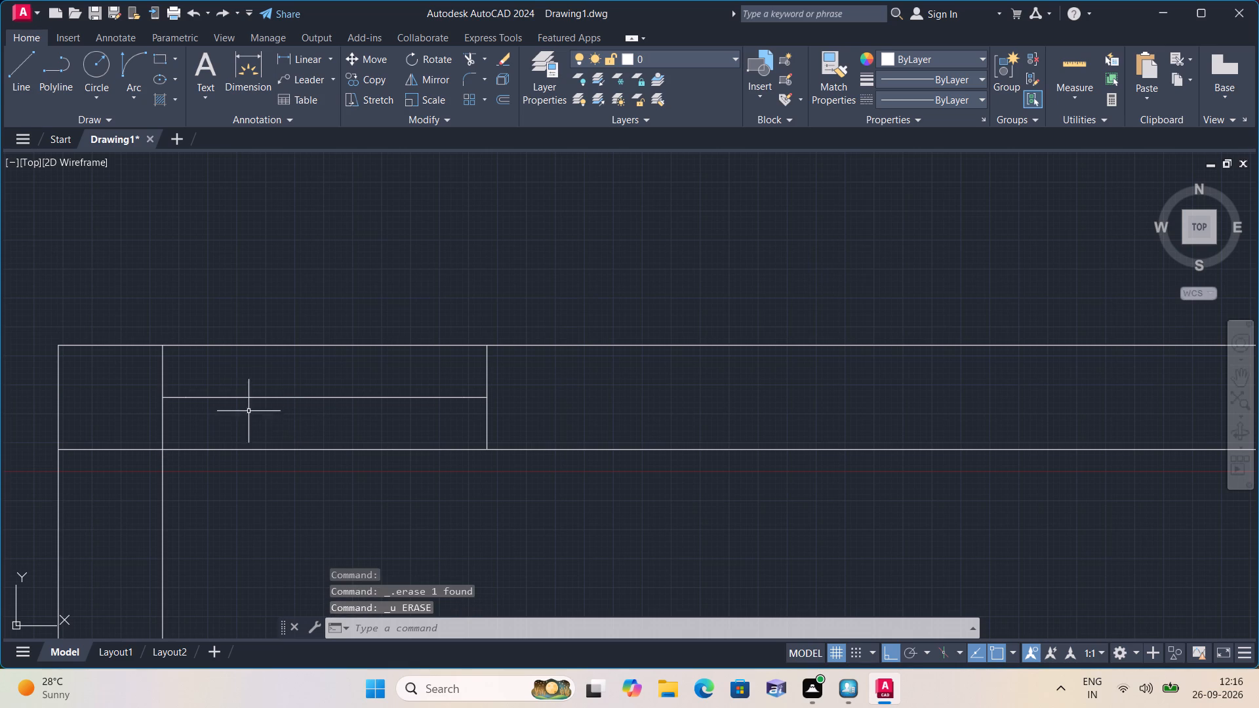
Erase the 2' middle segment between the two 2" stubs in the first room's top wall opening.
click(260, 401)
click(262, 393)
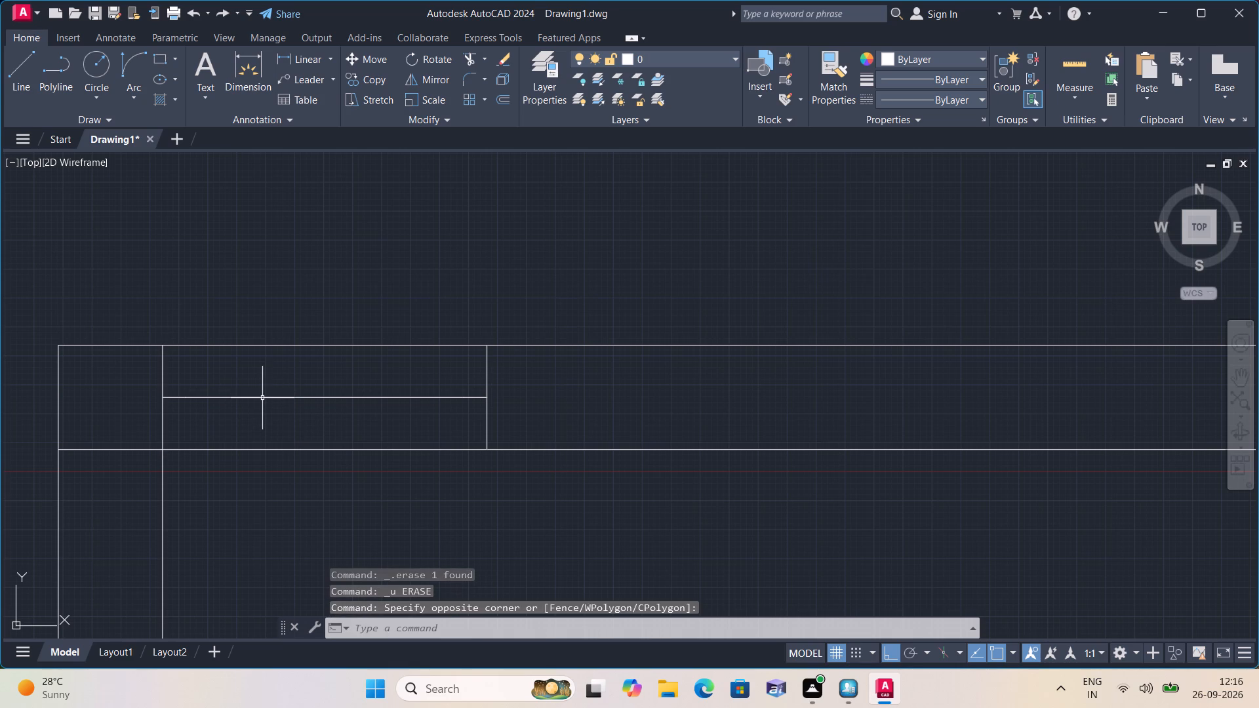
click(262, 397)
key(Delete)
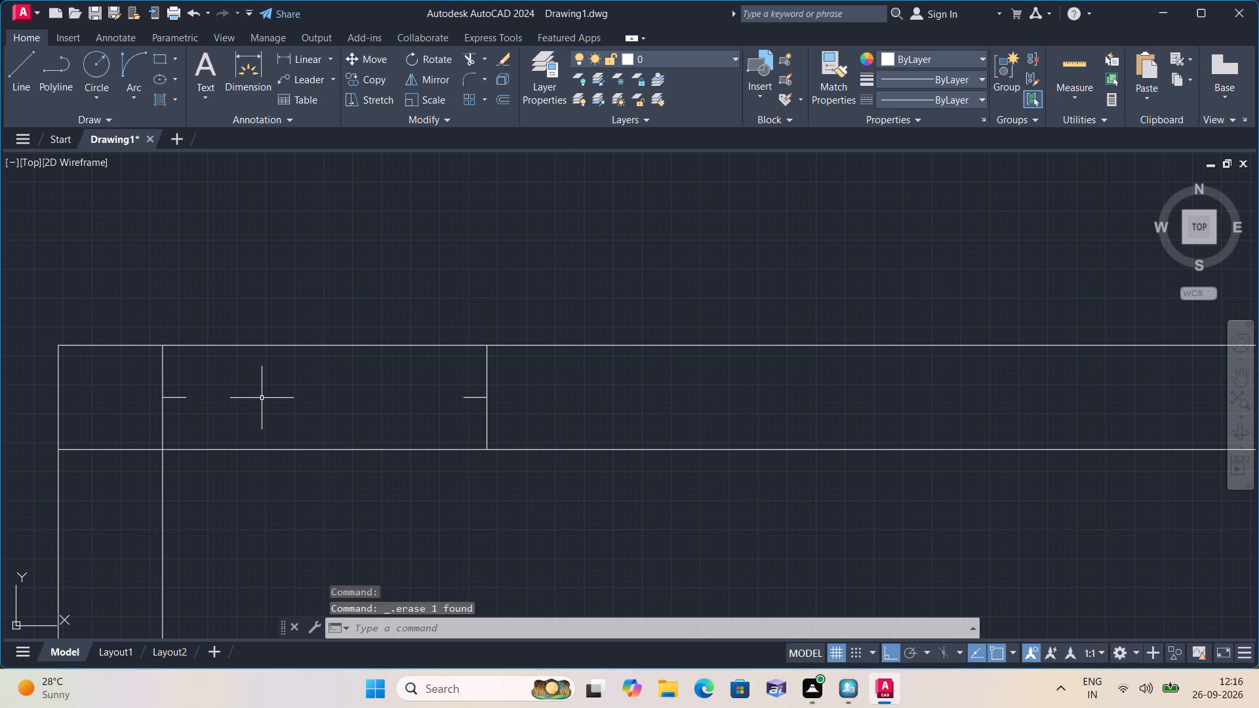
Draw a 2' vertical door leaf upward from the left 2" stub's free end.
key(l)
key(space)
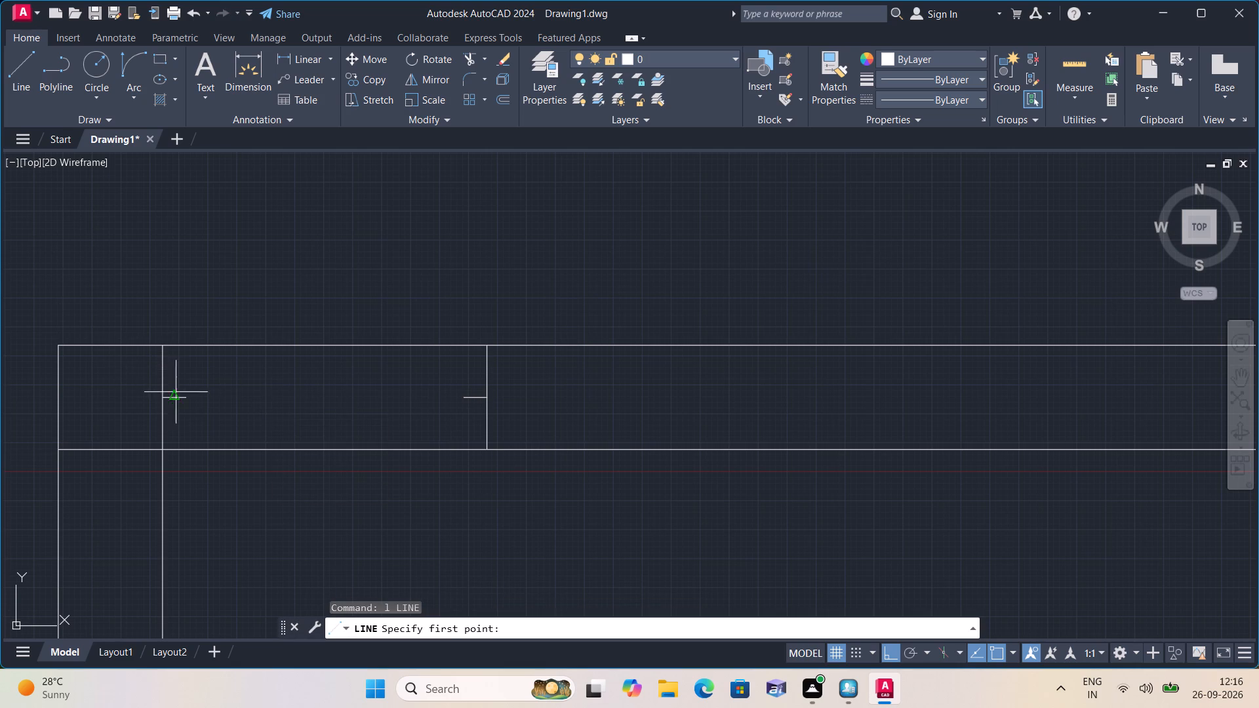
click(188, 394)
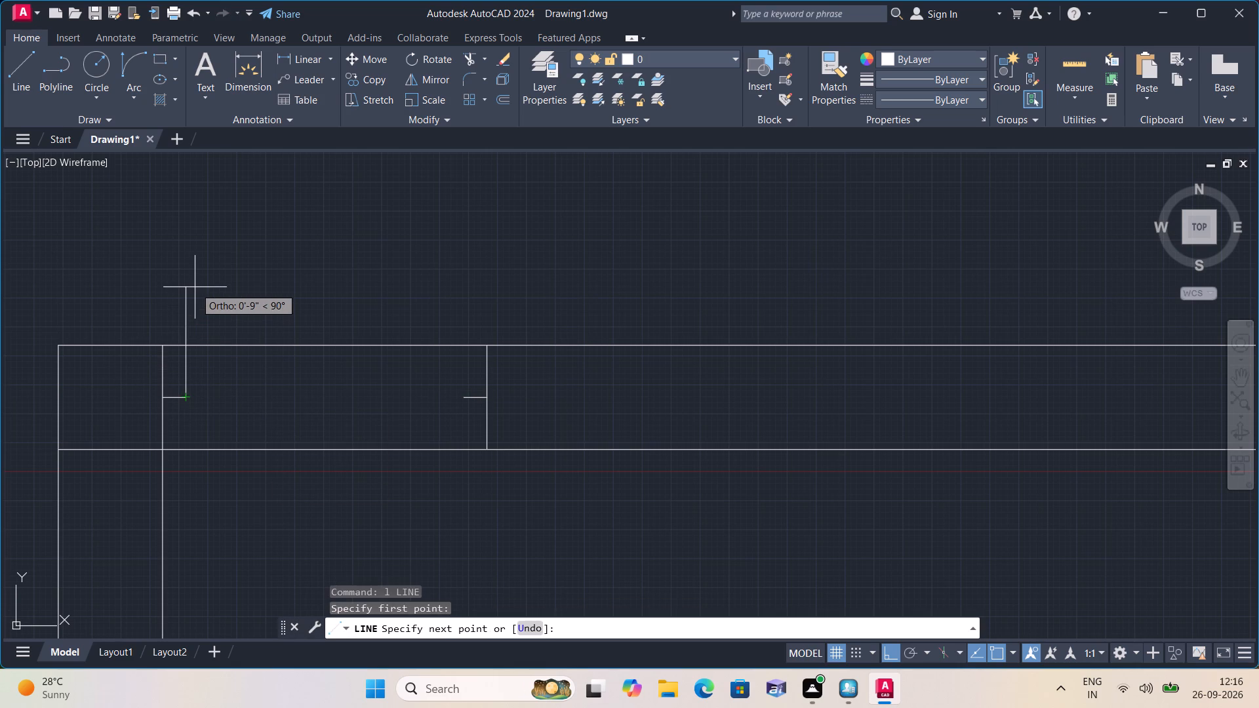
text(2')
key(space)
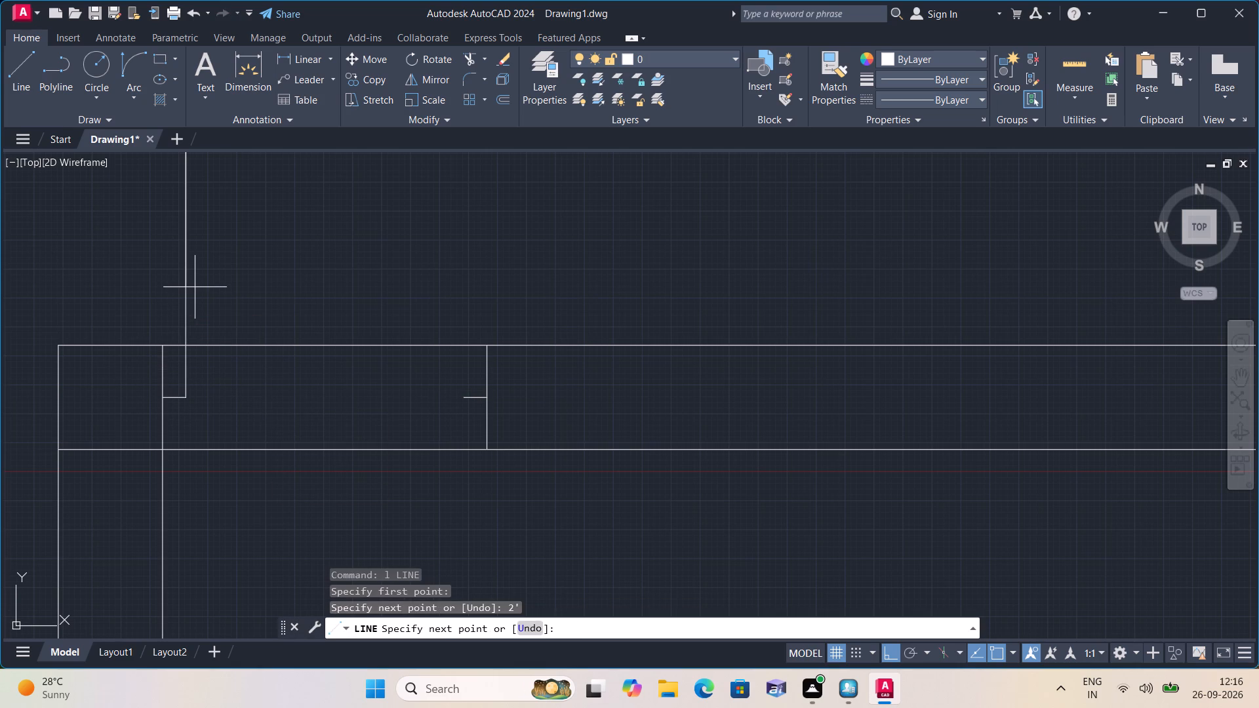
scroll(200, 287, down, 1)
middle_drag(207, 287, 214, 330)
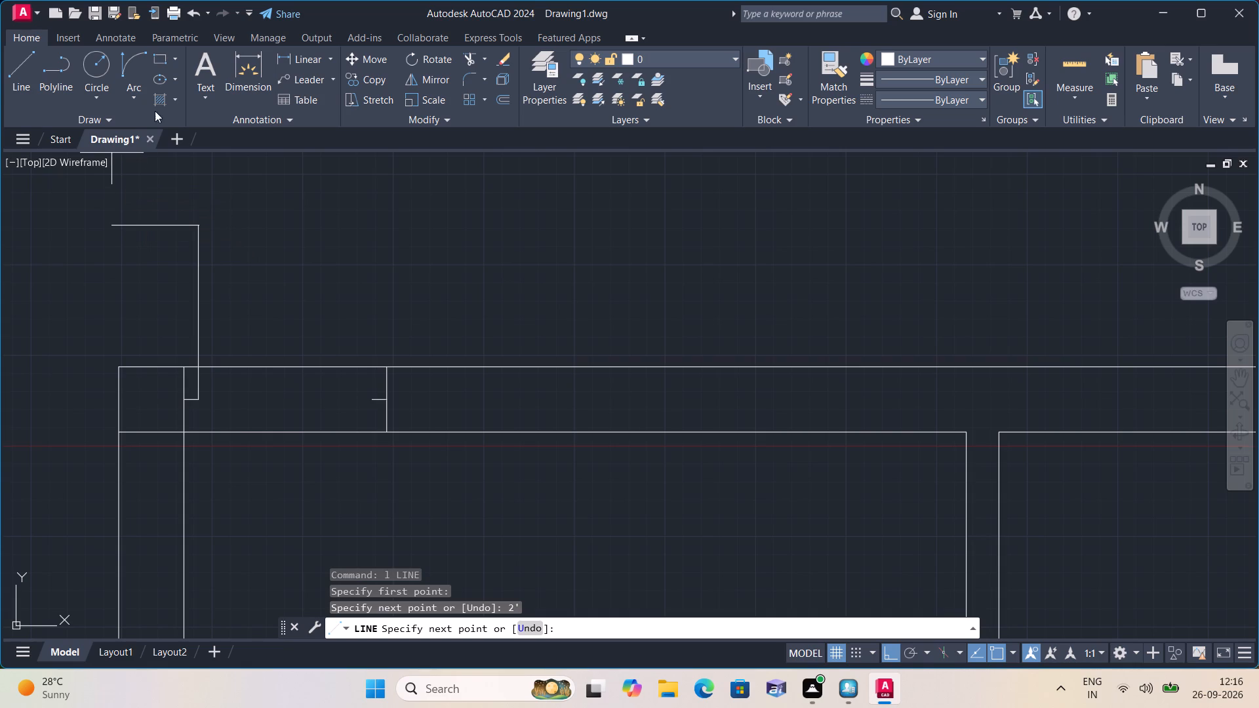
Draw the door swing with a Start, End, Direction arc from the leaf's top to the right 2" stub's free end.
click(131, 98)
click(197, 302)
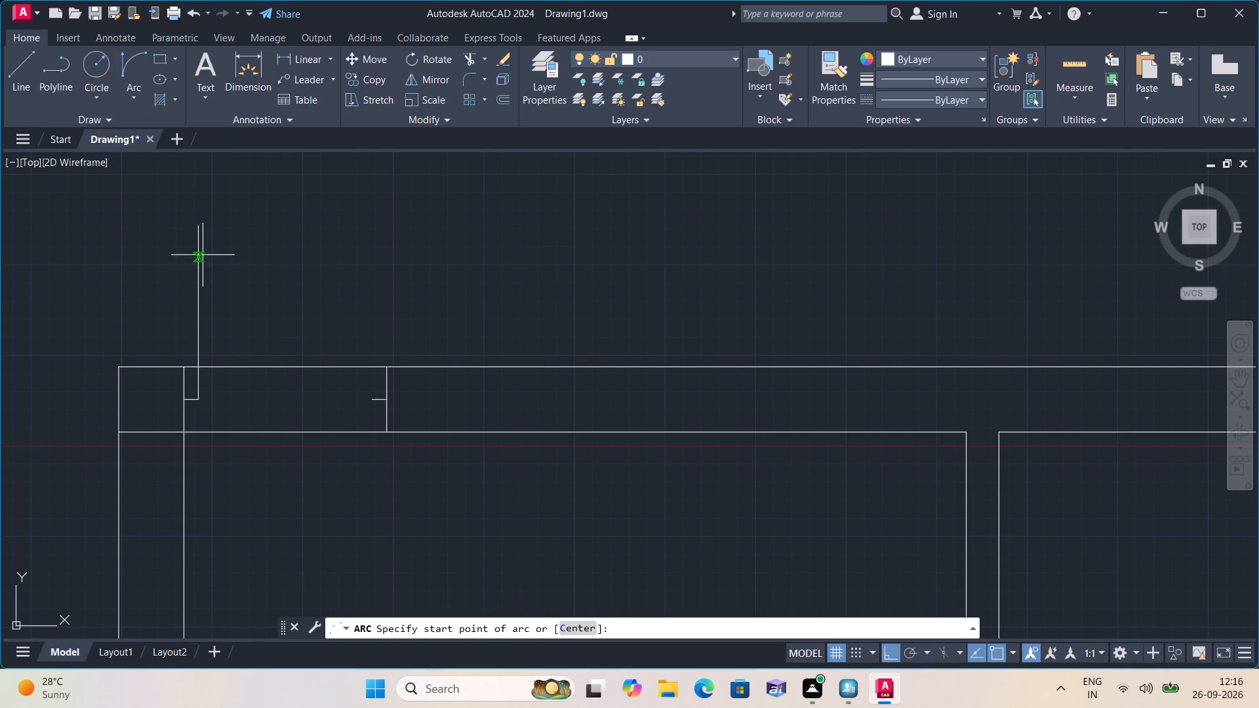
click(198, 225)
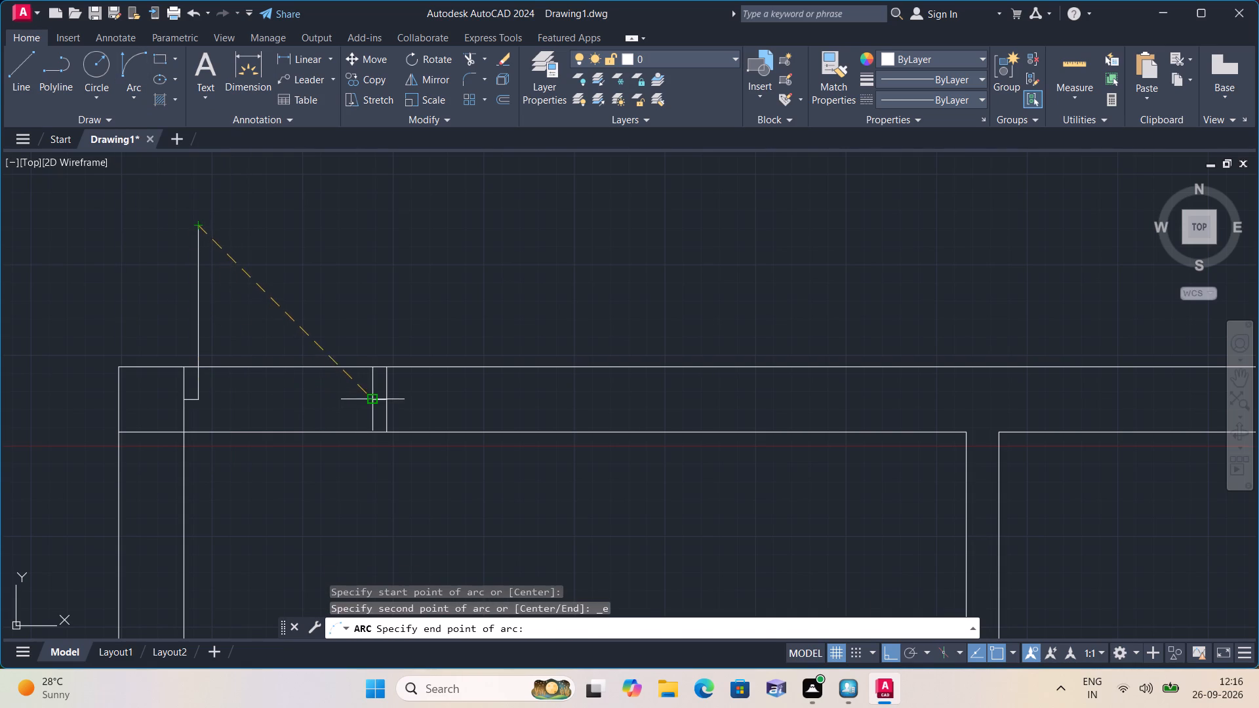
click(372, 401)
click(348, 267)
Examine the upper rooms and existing doors of the floor plan to locate the next top wall opening.
scroll(410, 326, down, 1)
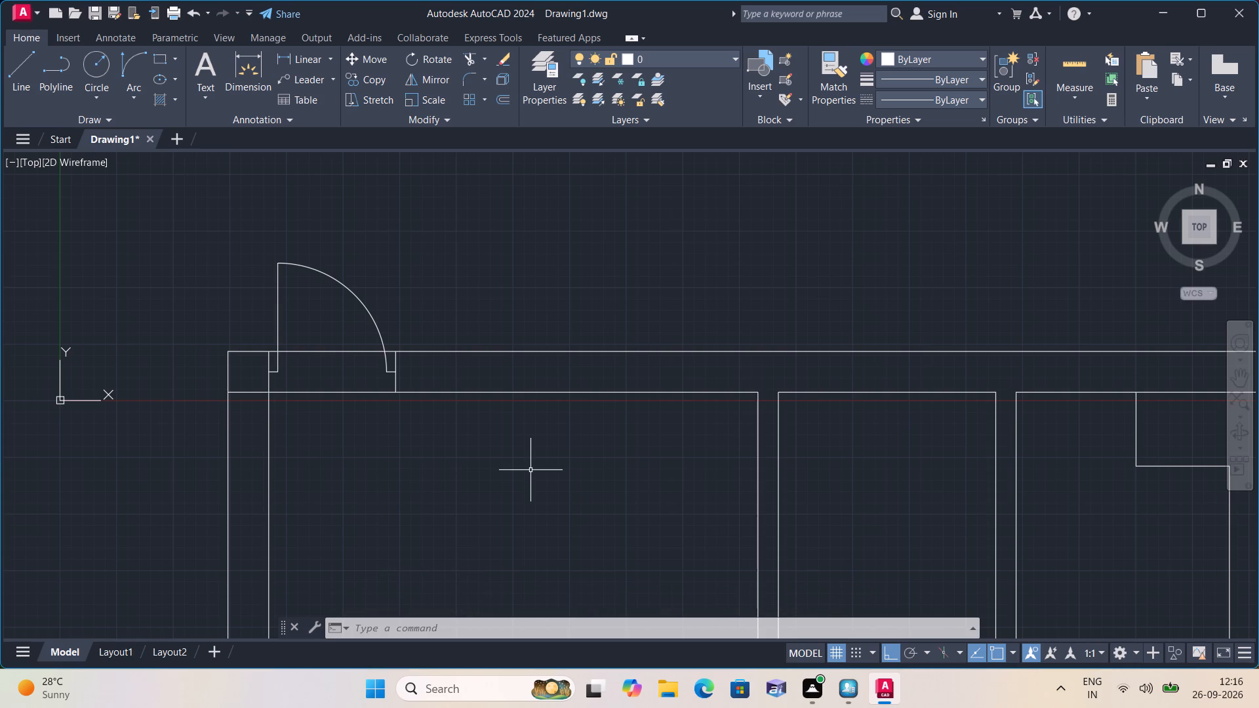
scroll(310, 459, down, 1)
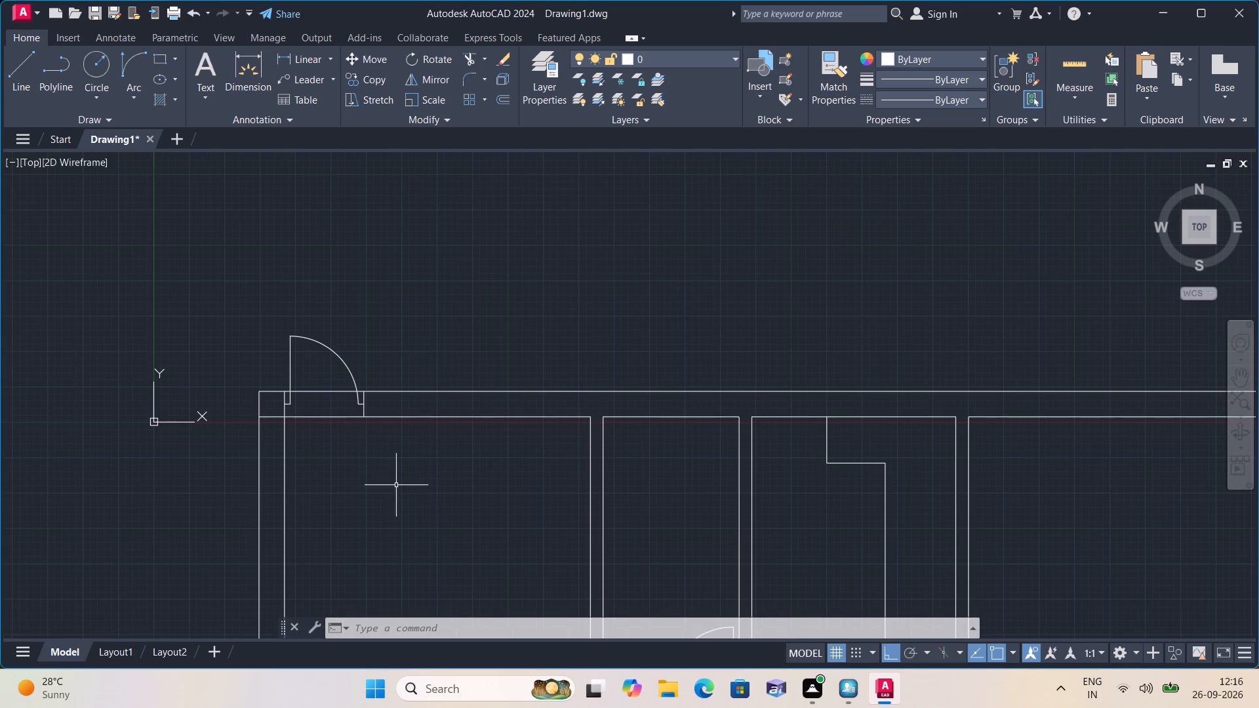
middle_drag(378, 467, 340, 321)
middle_drag(393, 515, 388, 394)
scroll(388, 483, down, 1)
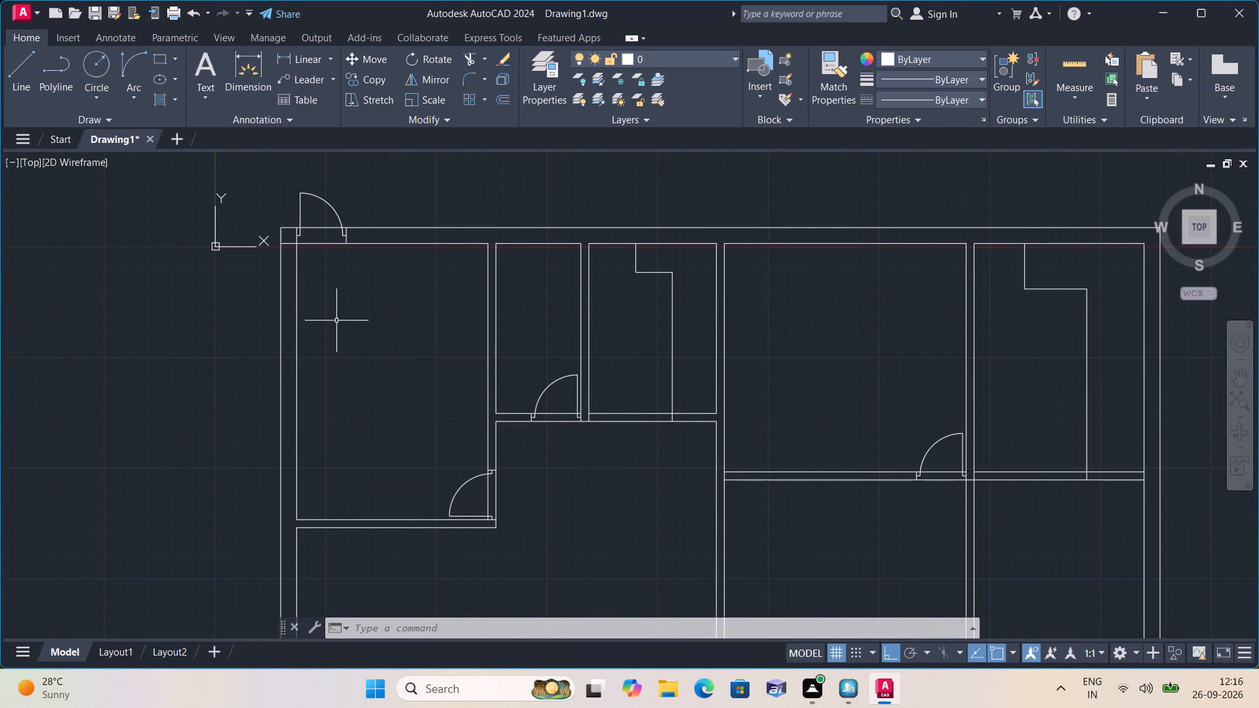
middle_drag(336, 320, 327, 422)
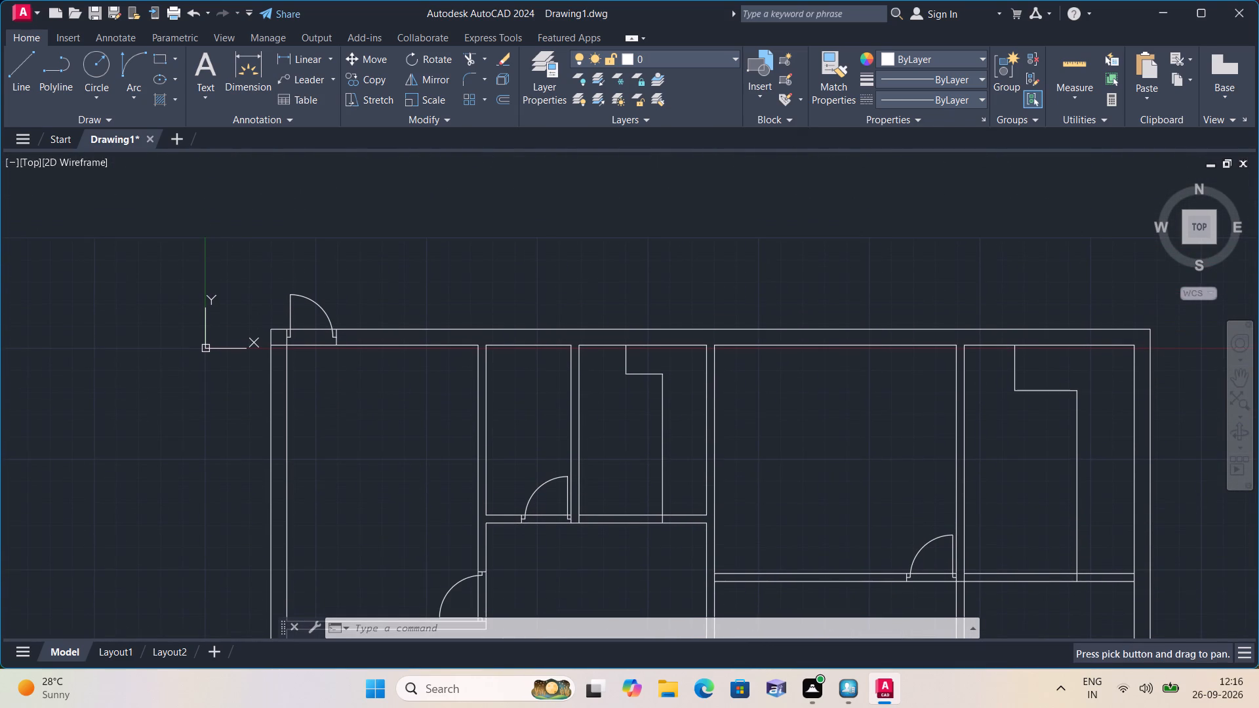
scroll(327, 422, up, 1)
middle_drag(327, 422, 189, 494)
scroll(297, 451, down, 1)
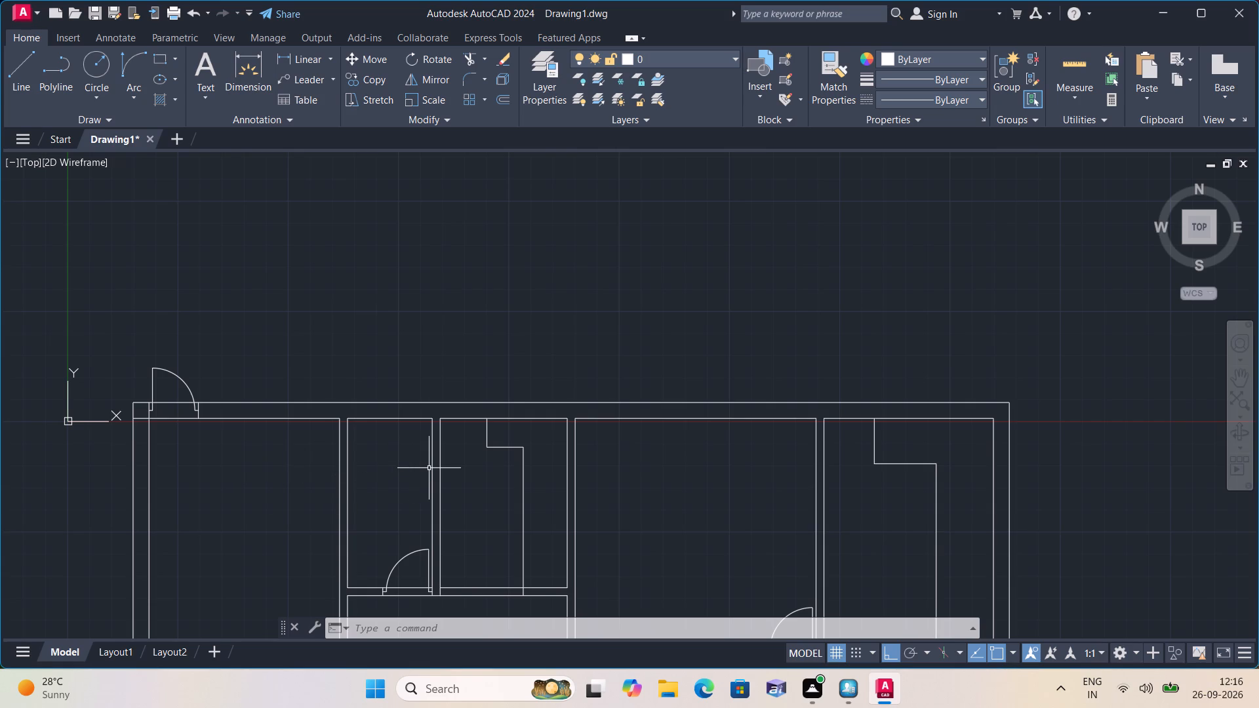
scroll(435, 468, down, 1)
scroll(435, 468, up, 2)
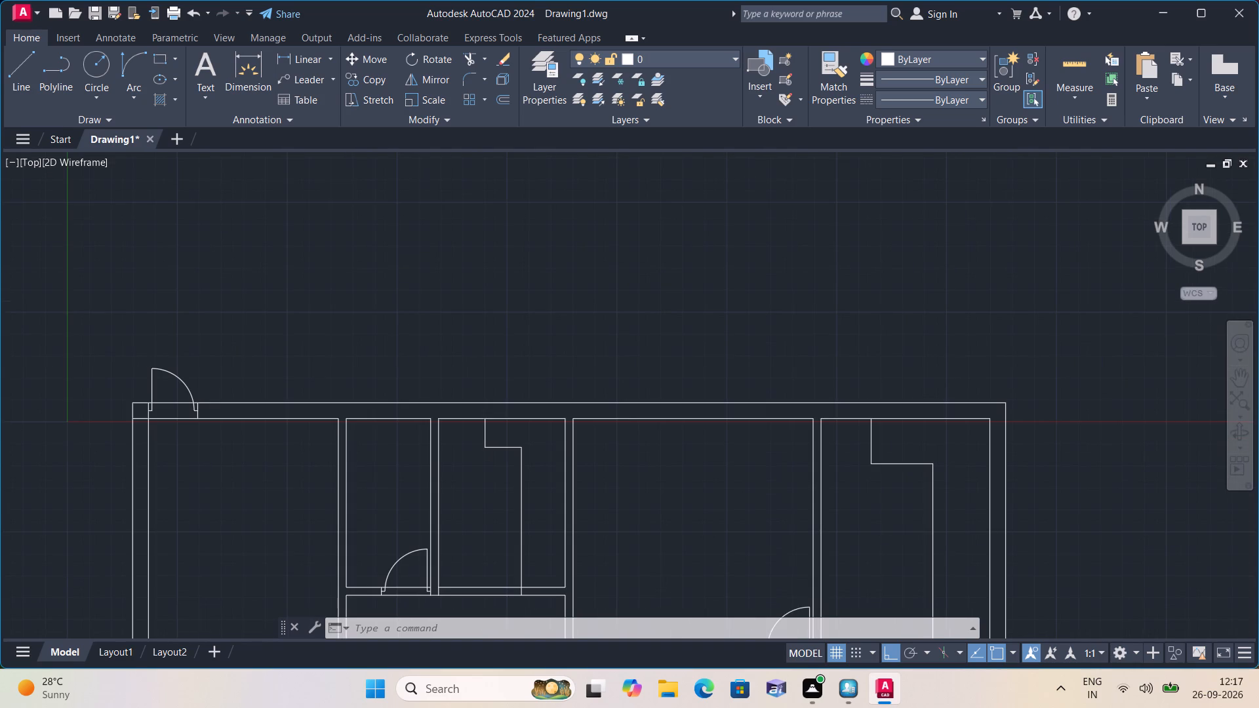
Draw a vertical line across the top outer wall from the third room's upper-left inner corner to the wall's outer face.
key(l)
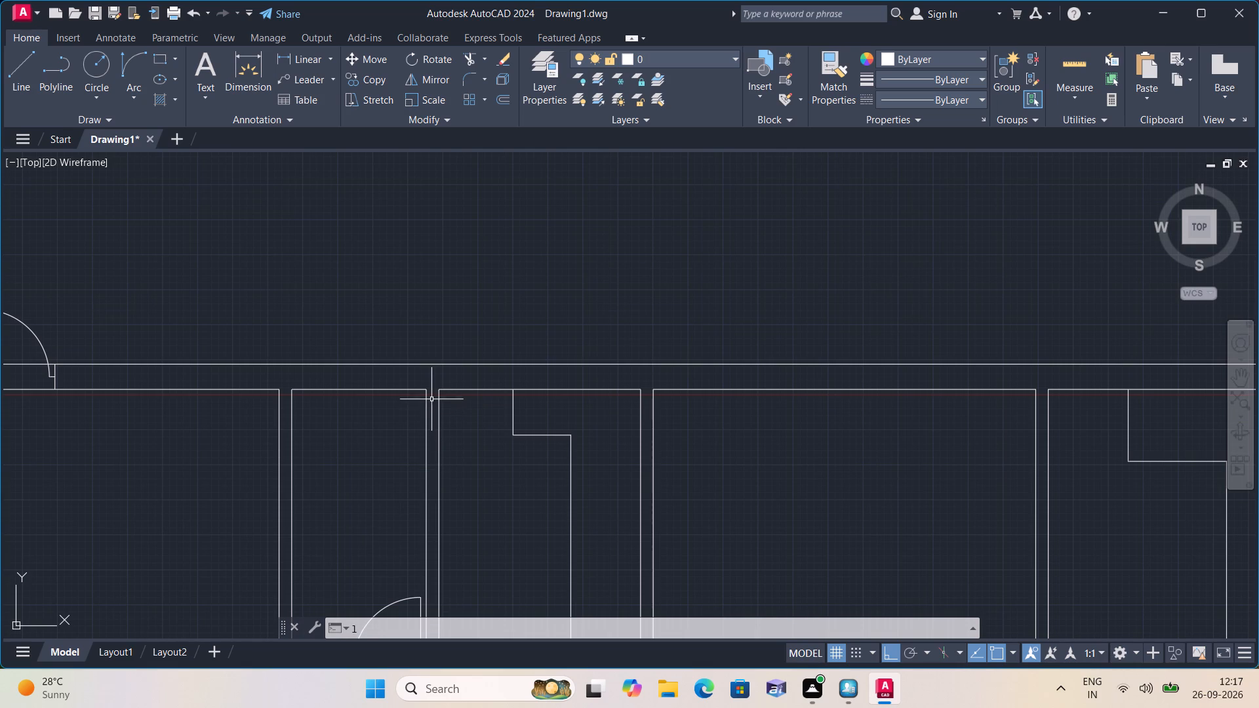
key(space)
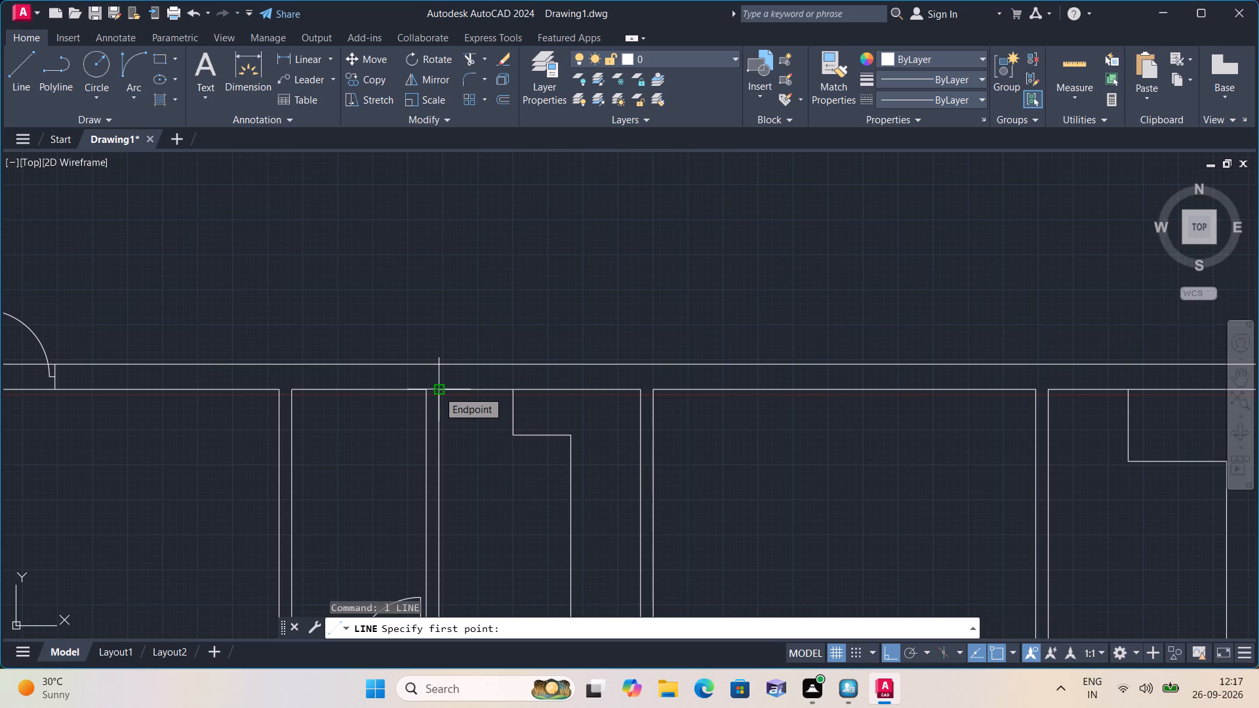
click(438, 391)
scroll(435, 378, up, 2)
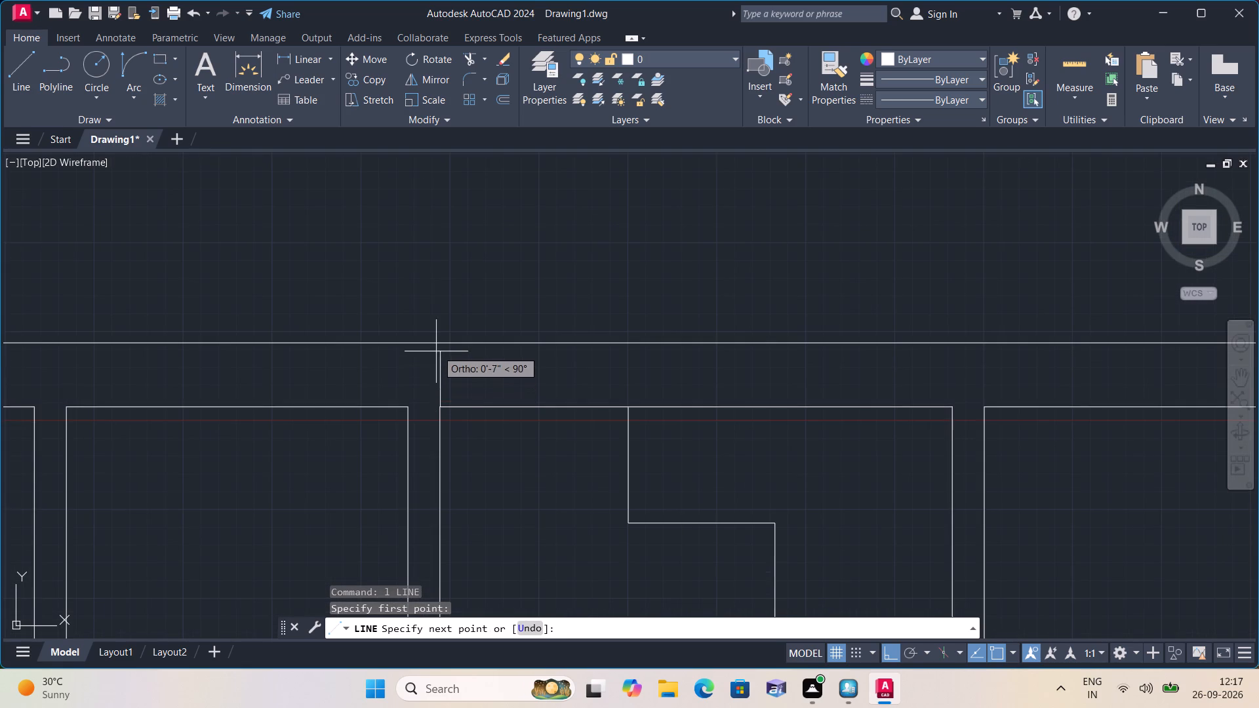
click(437, 341)
key(space)
Draw consecutive horizontal lines of 2", 2' and 2" rightward from the midpoint of the third room's new jamb line in the top wall.
key(space)
click(443, 374)
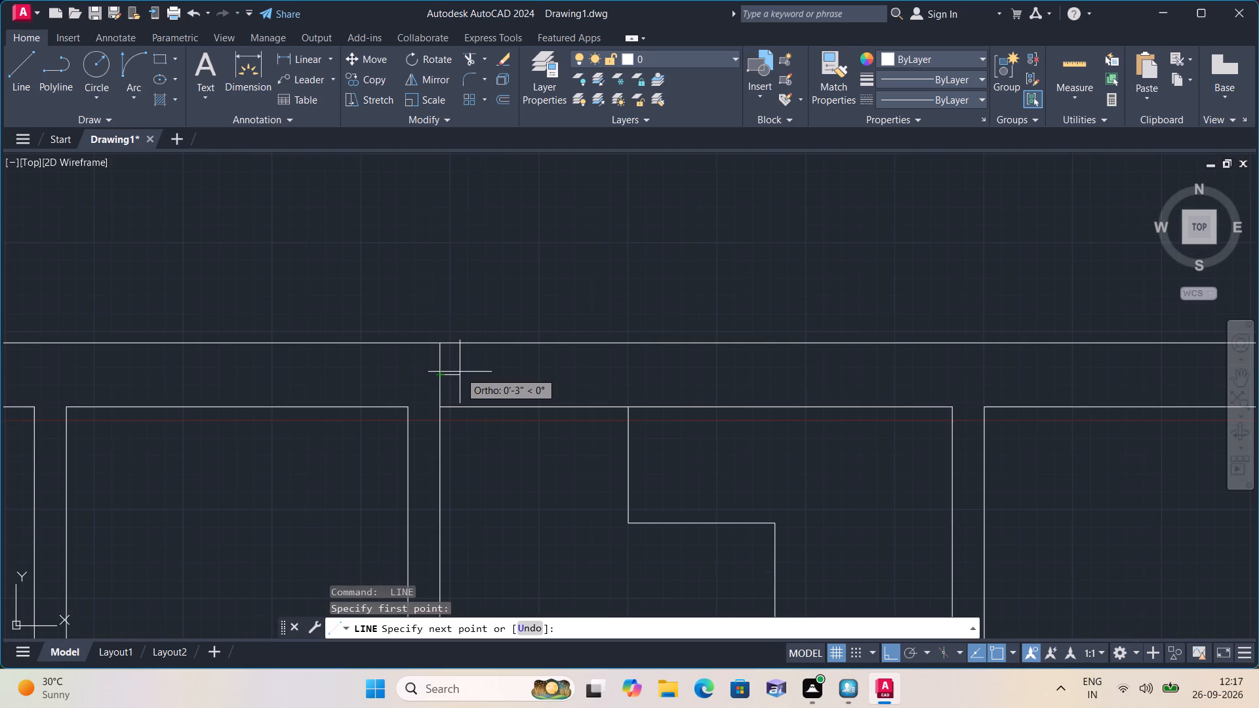
text(2")
key(space)
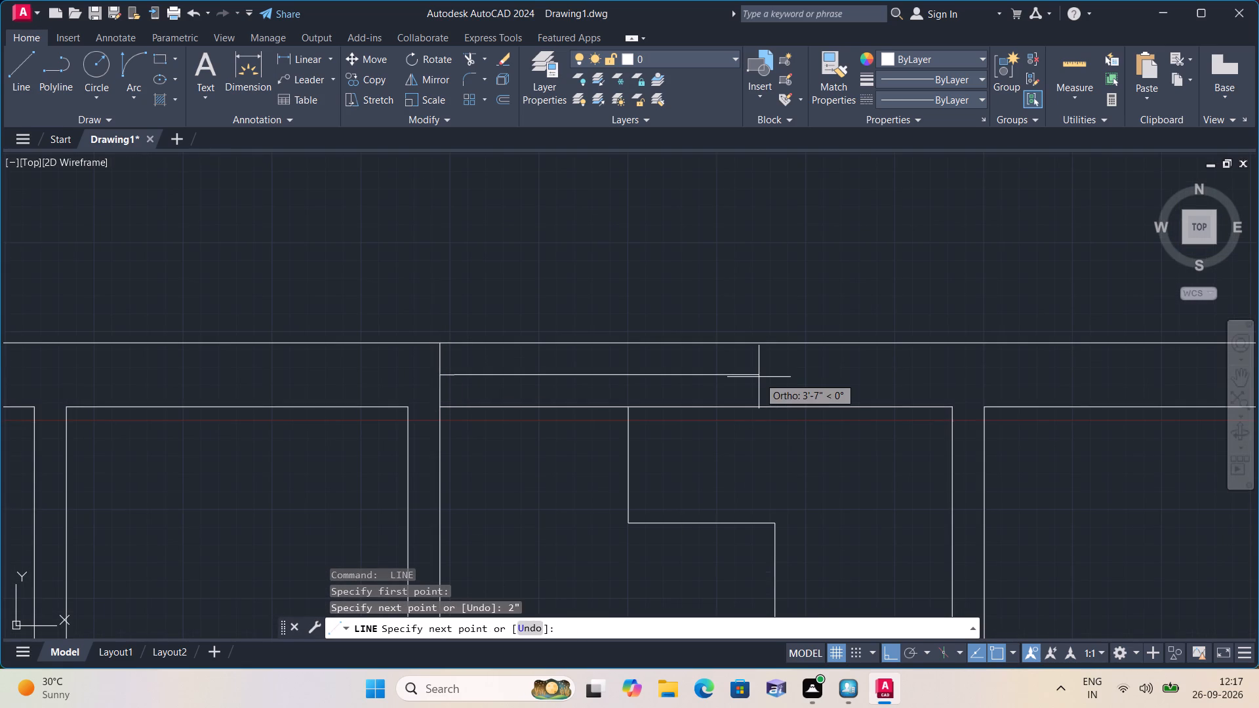
text(2')
key(space)
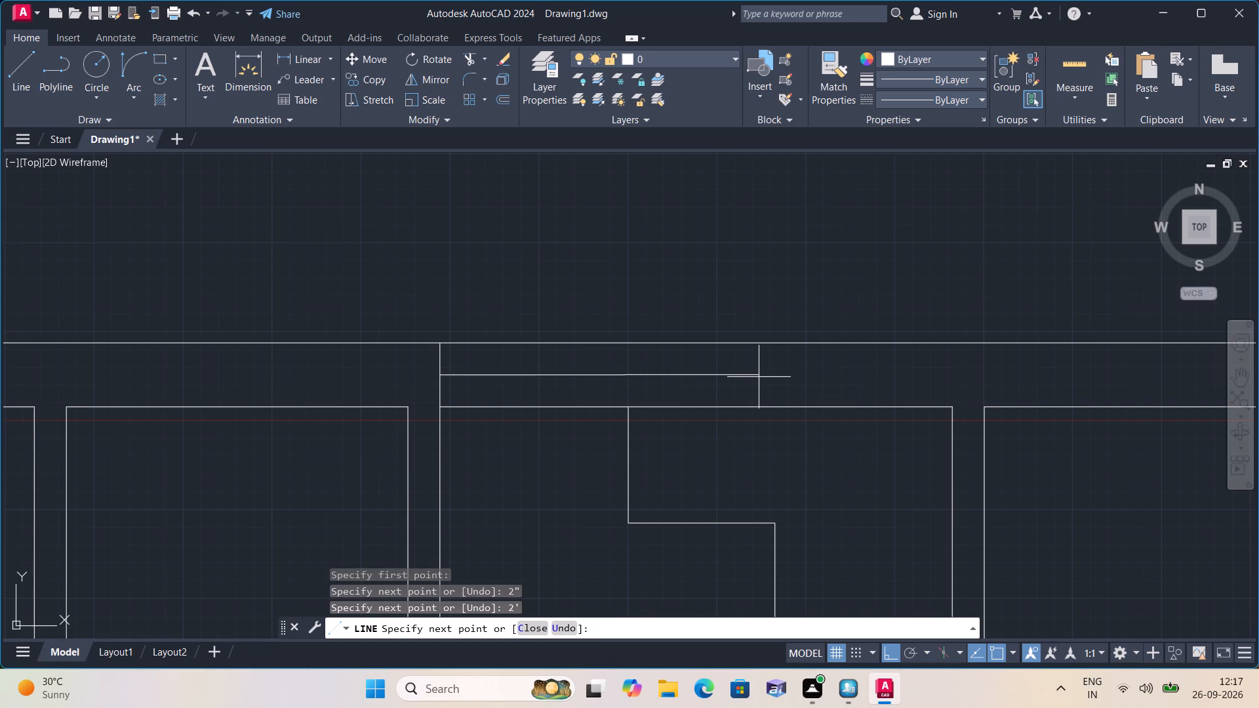
scroll(759, 377, down, 1)
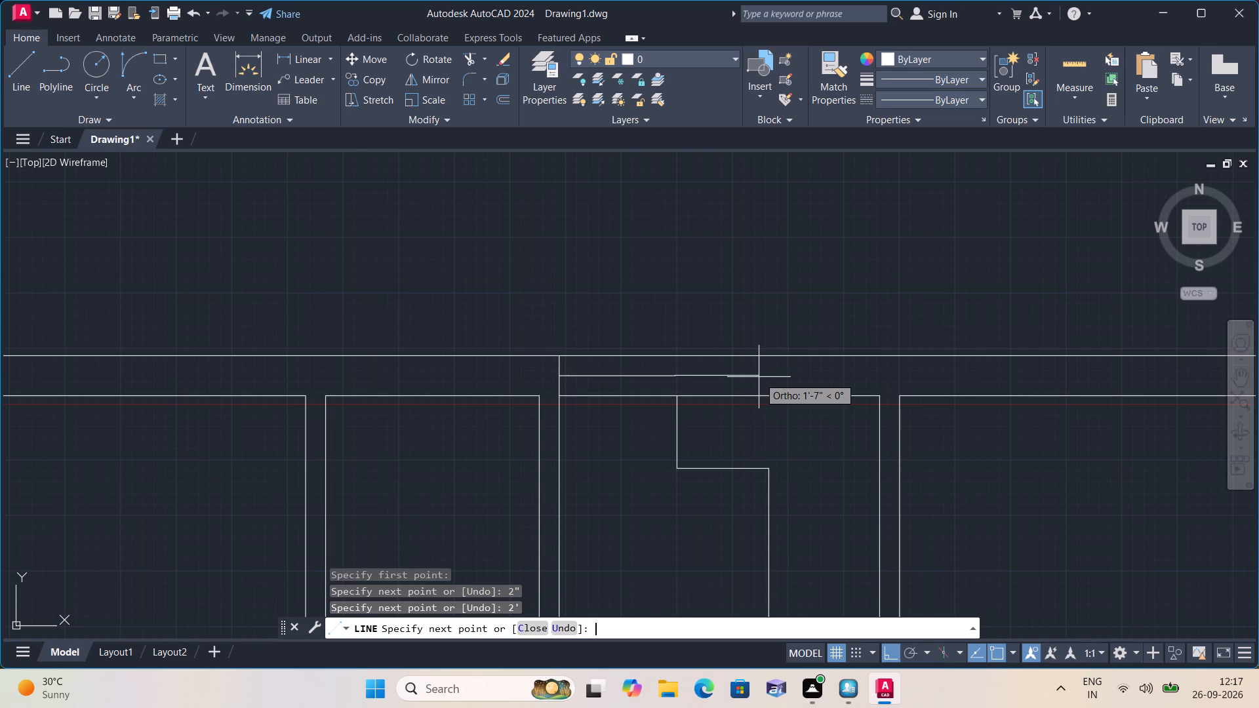
scroll(759, 377, up, 1)
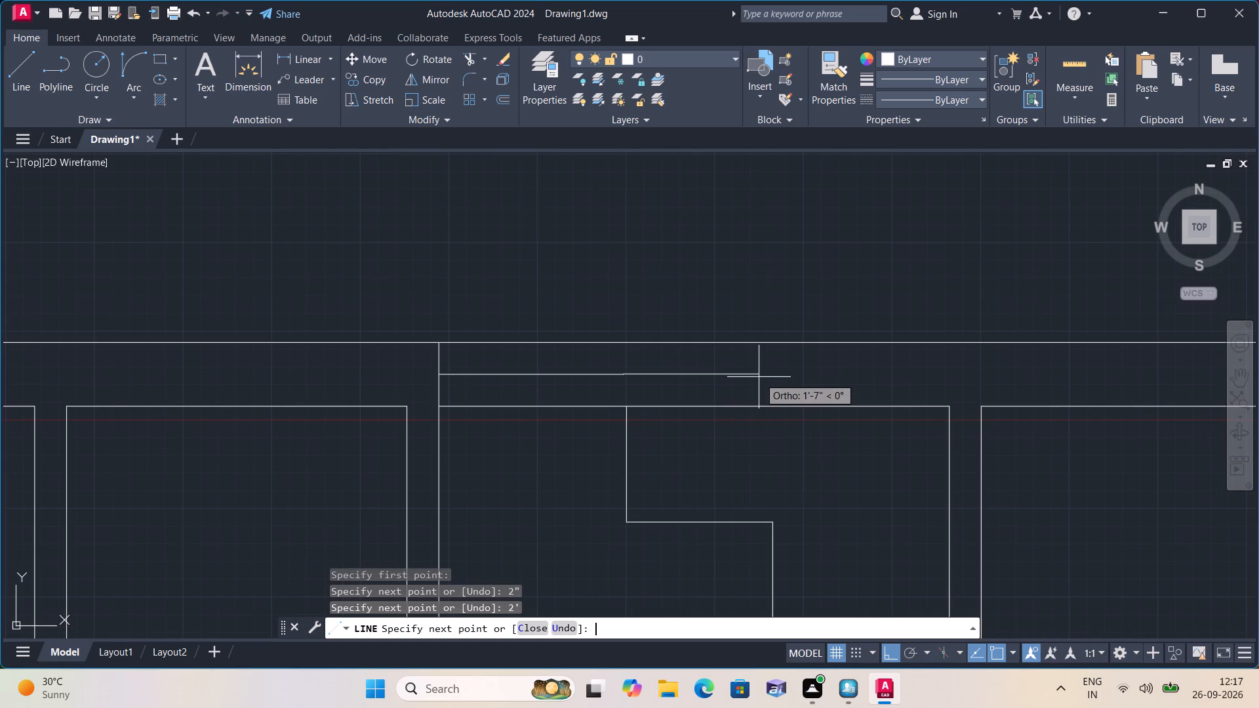
text(2")
key(space)
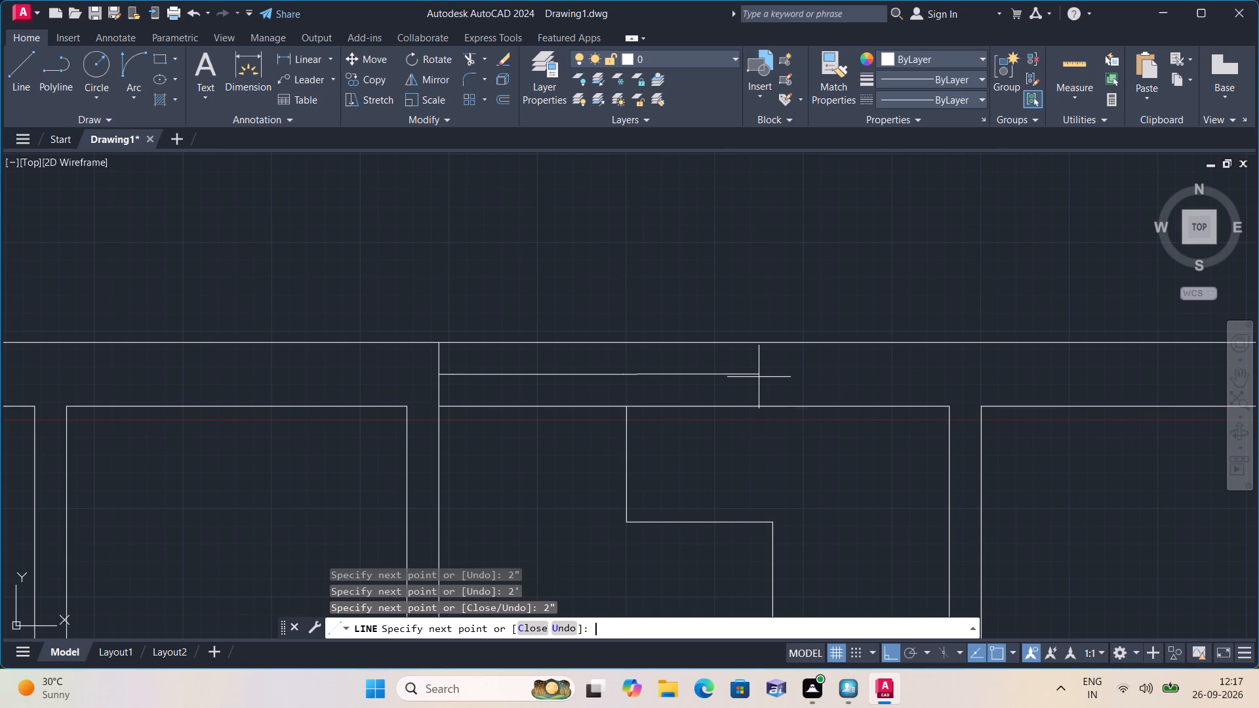
Draw the opening's right jamb from the last 2" line's end up to the top wall's outer face and down to its inner face.
scroll(590, 341, up, 1)
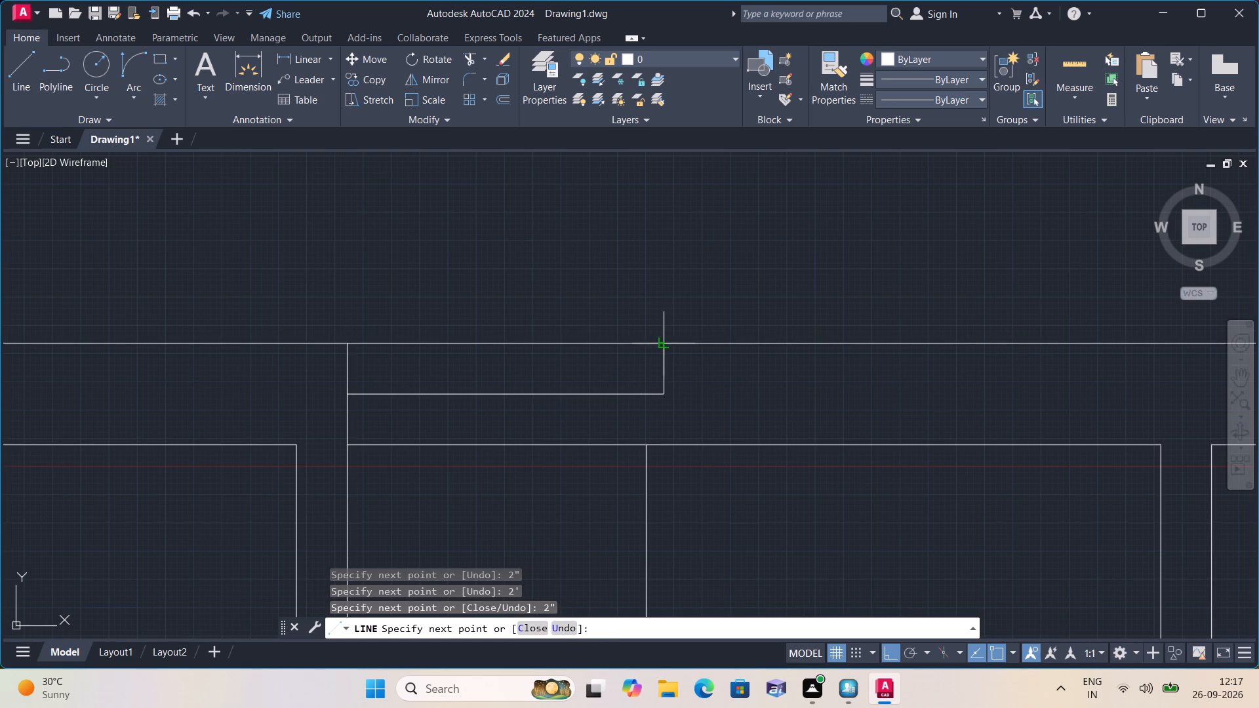
click(664, 341)
key(space)
key(space)
click(665, 398)
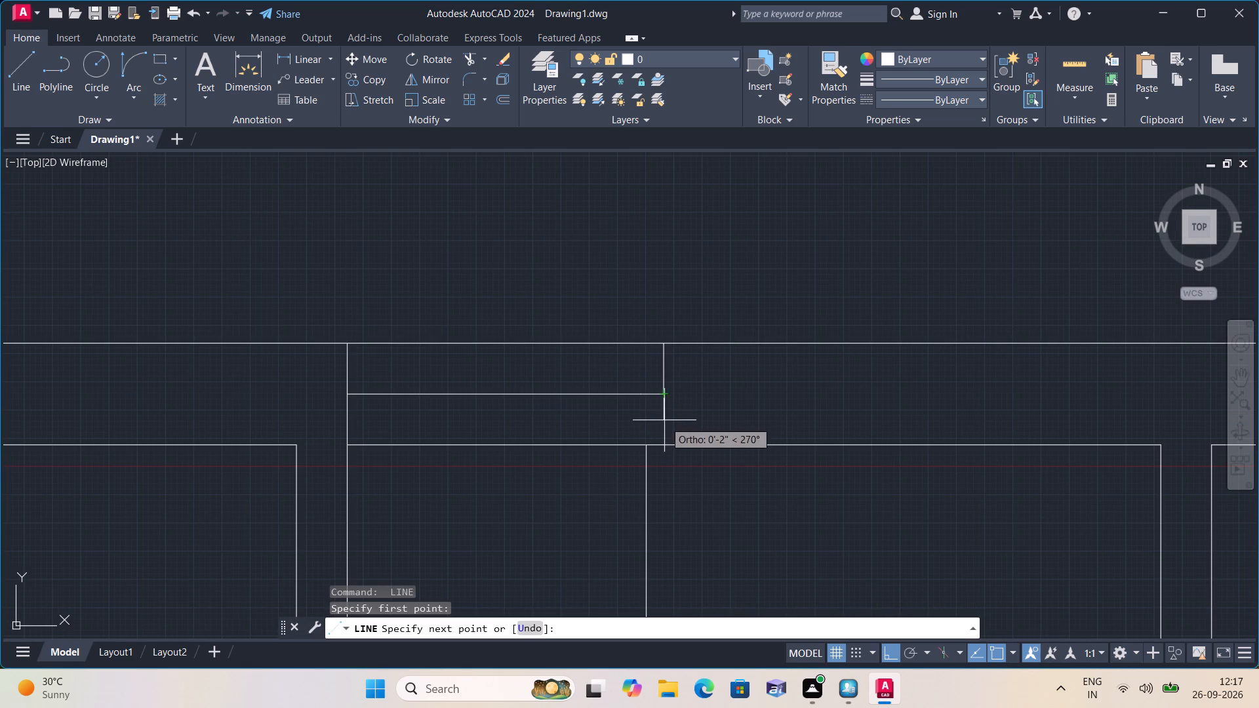
click(666, 442)
key(space)
Erase the 2' middle line between the two 2" stubs.
click(589, 394)
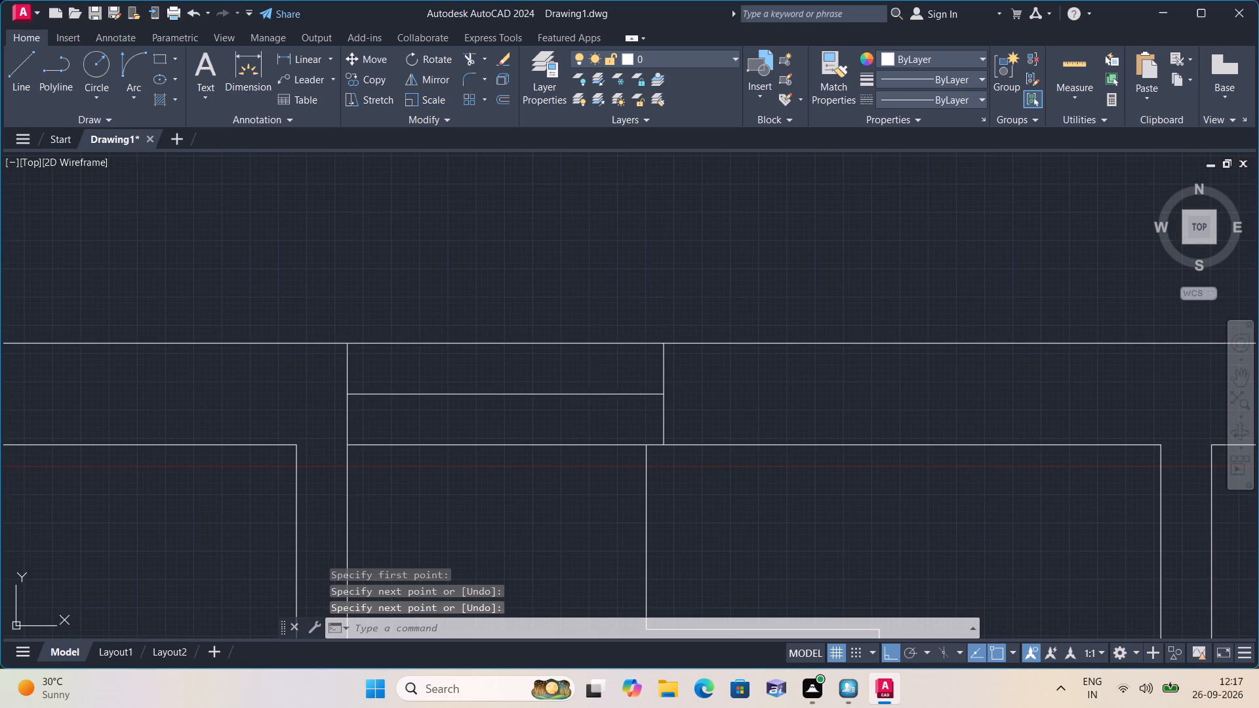
key(Delete)
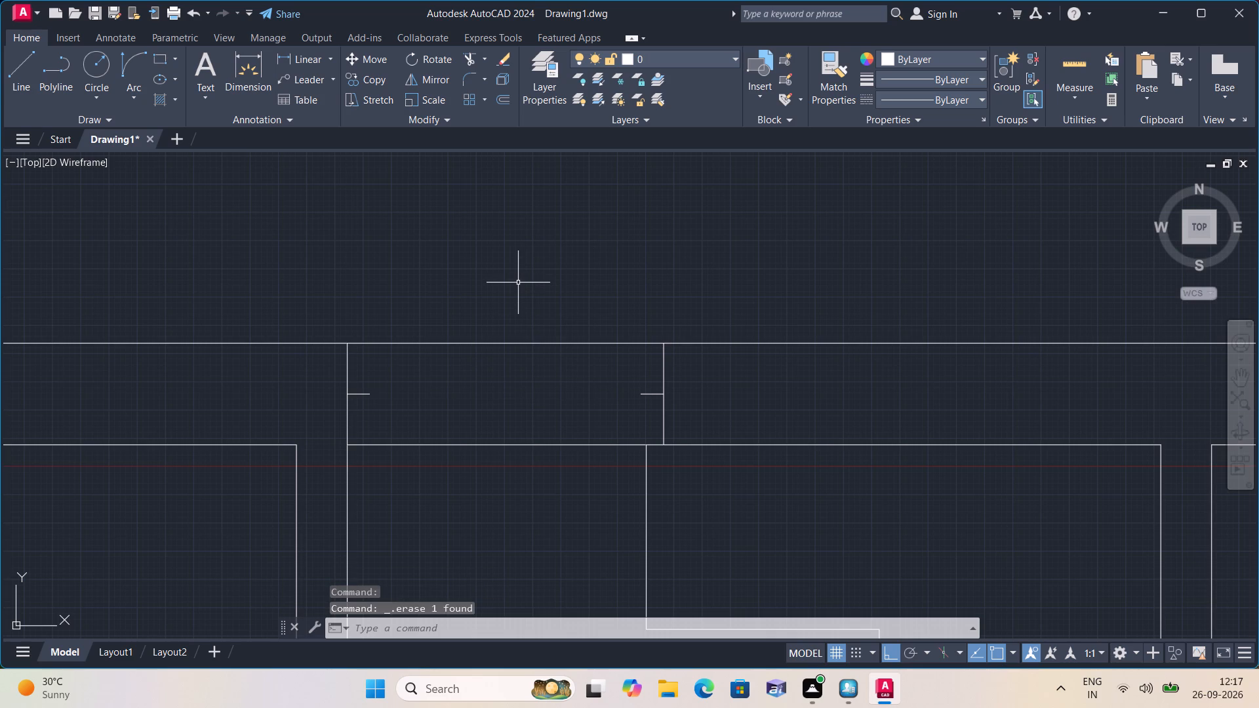
Draw a 2' vertical door leaf upward from the left 2" stub's free end.
text(l)
key(space)
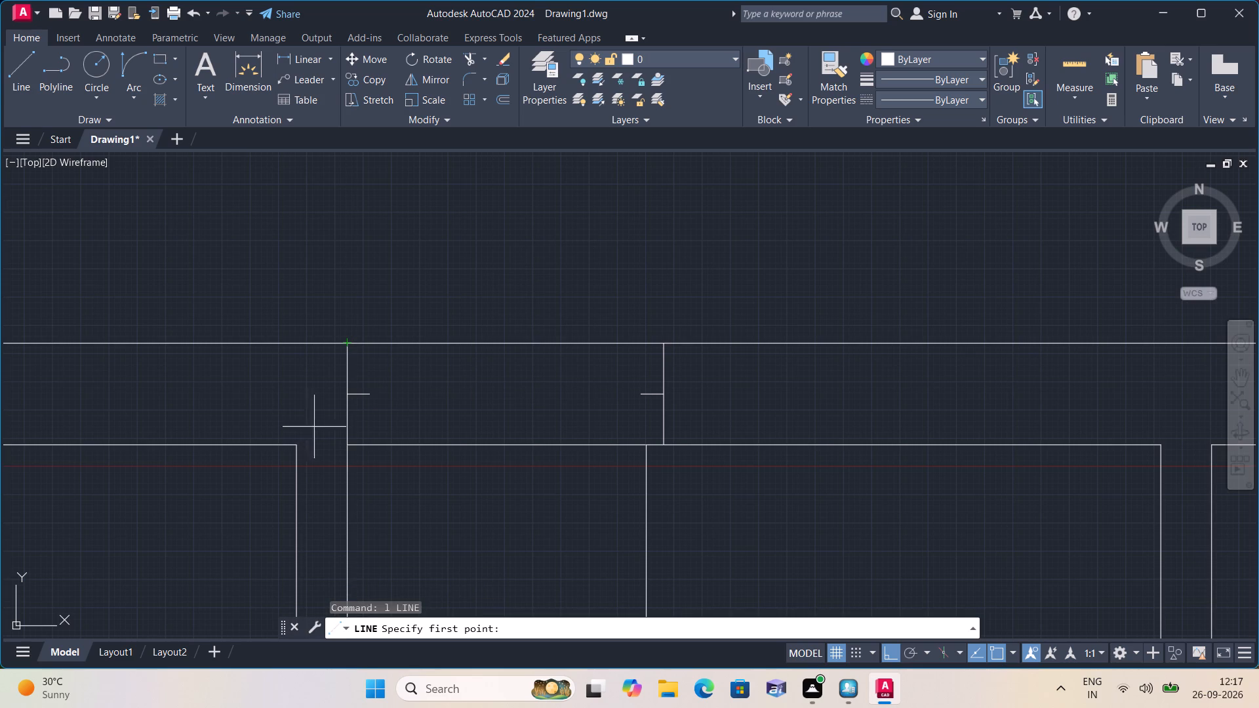
drag(369, 397, 369, 386)
text(2')
key(space)
key(Escape)
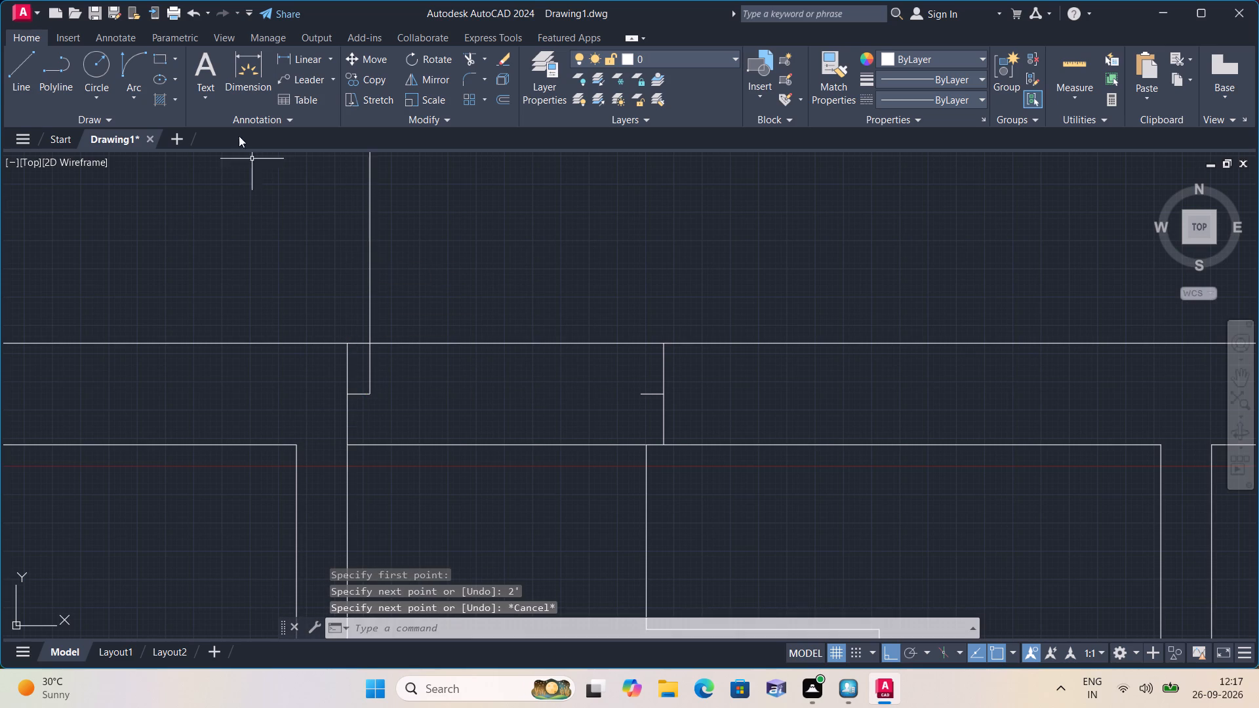
Draw the door swing with a Start, End, Direction arc from the leaf's top to the right 2" stub's free end.
scroll(271, 214, down, 1)
middle_drag(271, 214, 275, 261)
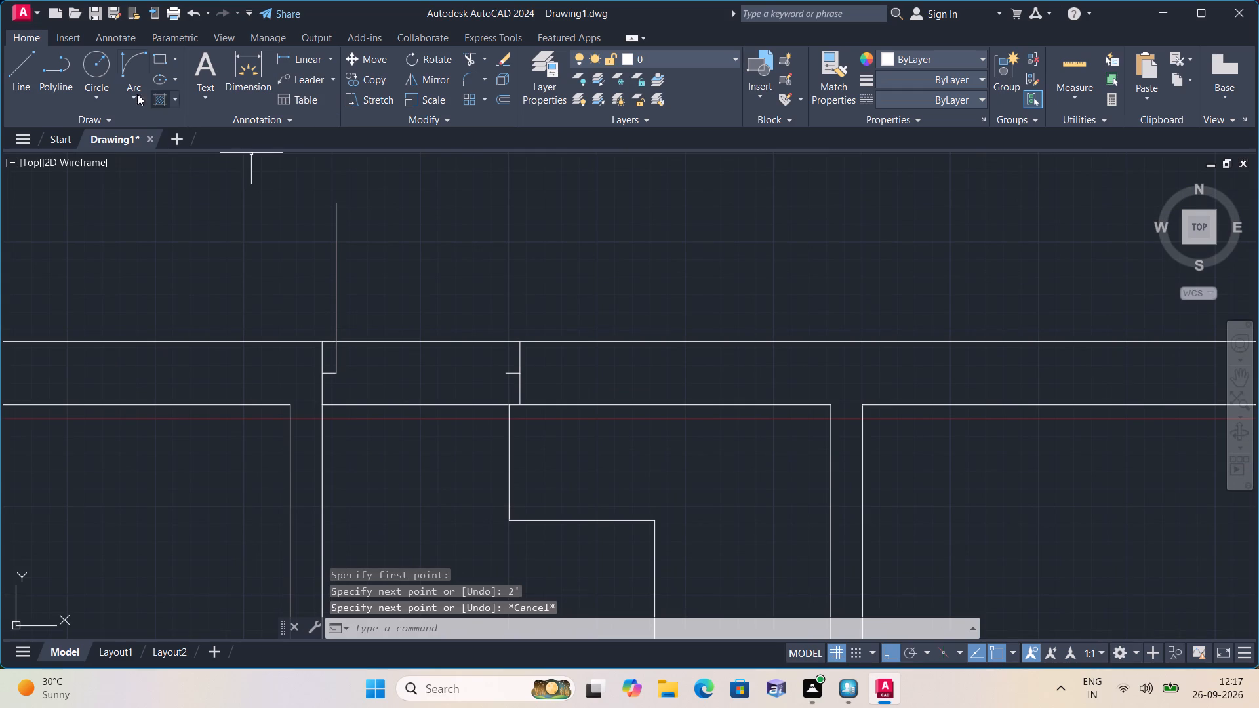
click(132, 94)
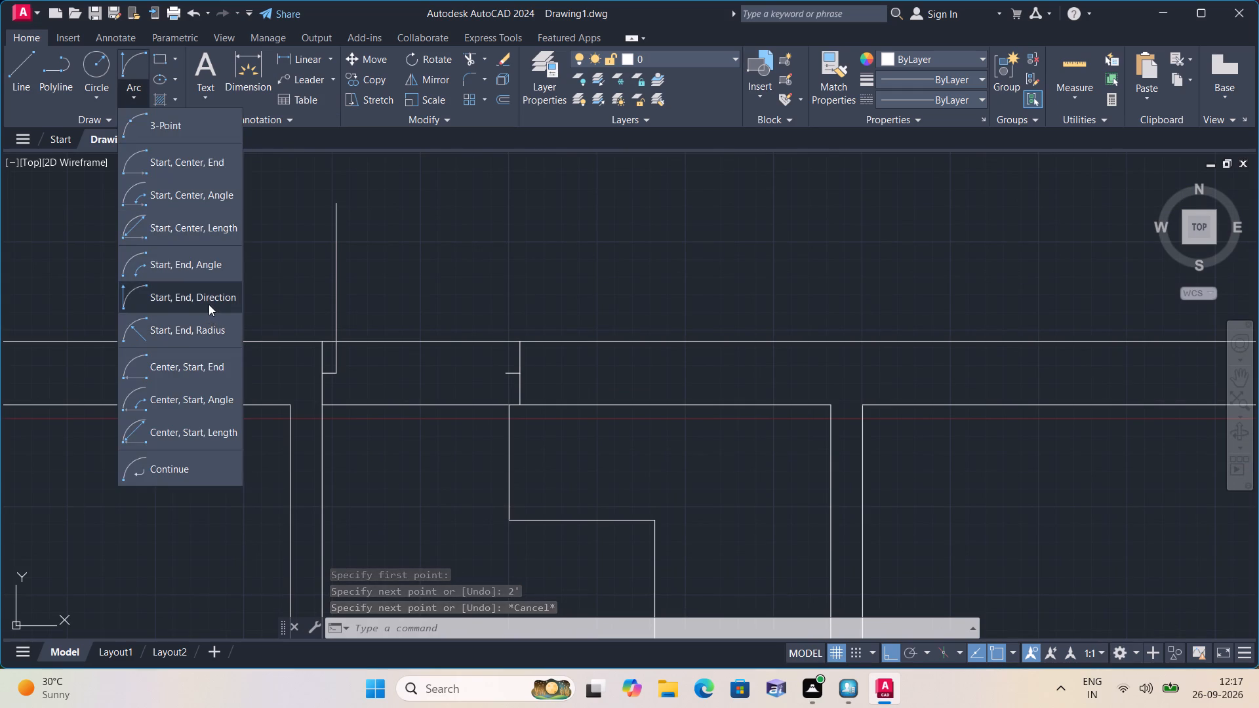
click(209, 304)
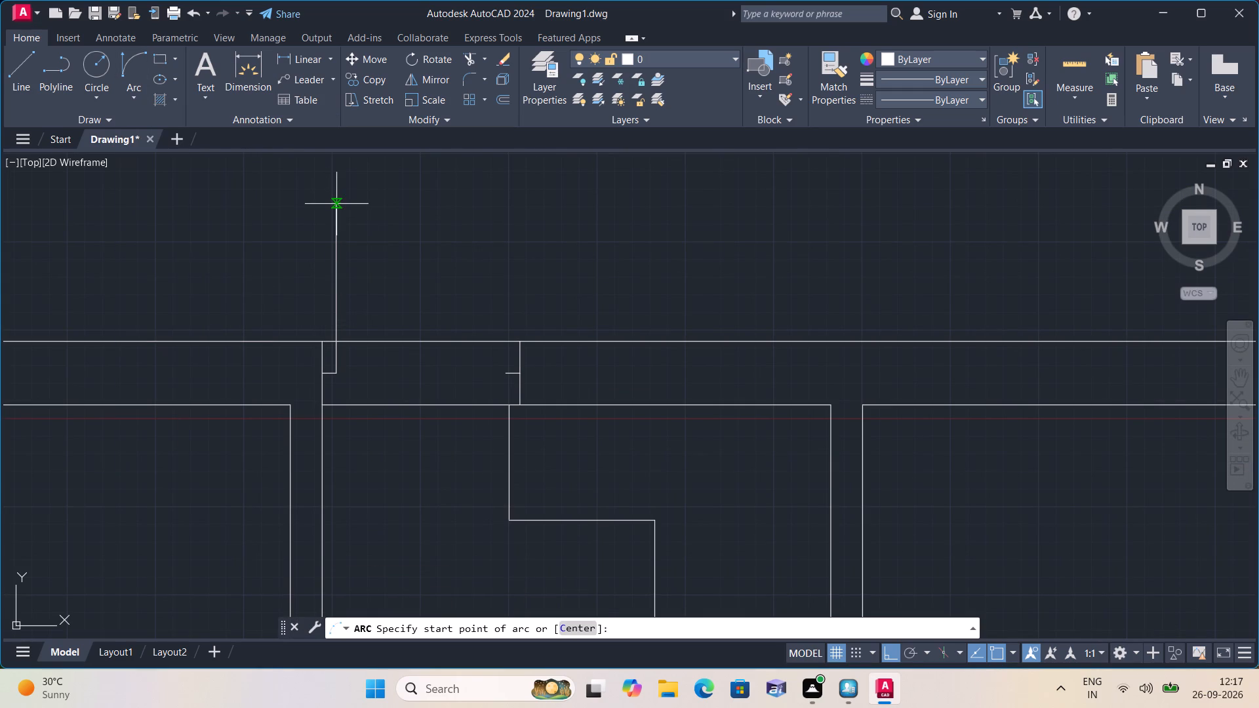
click(334, 205)
click(505, 374)
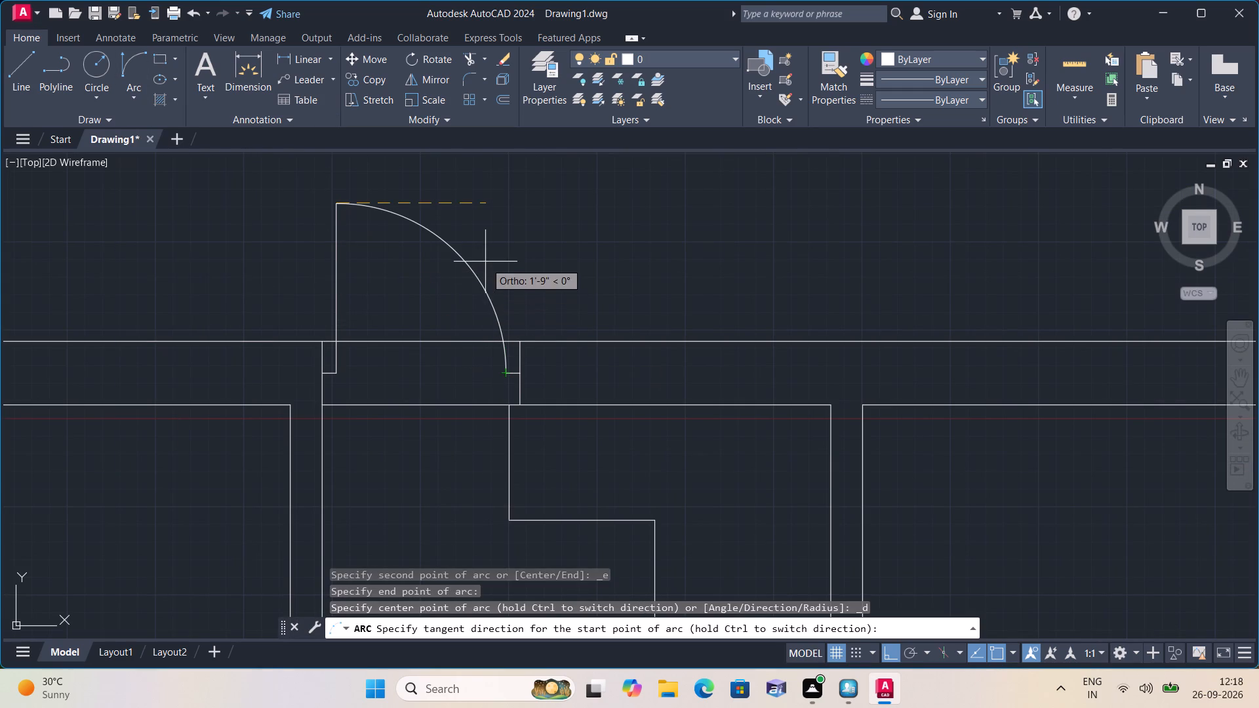
click(485, 260)
Erase the short vertical line of the third room's stepped outline just below the new door.
scroll(598, 329, down, 1)
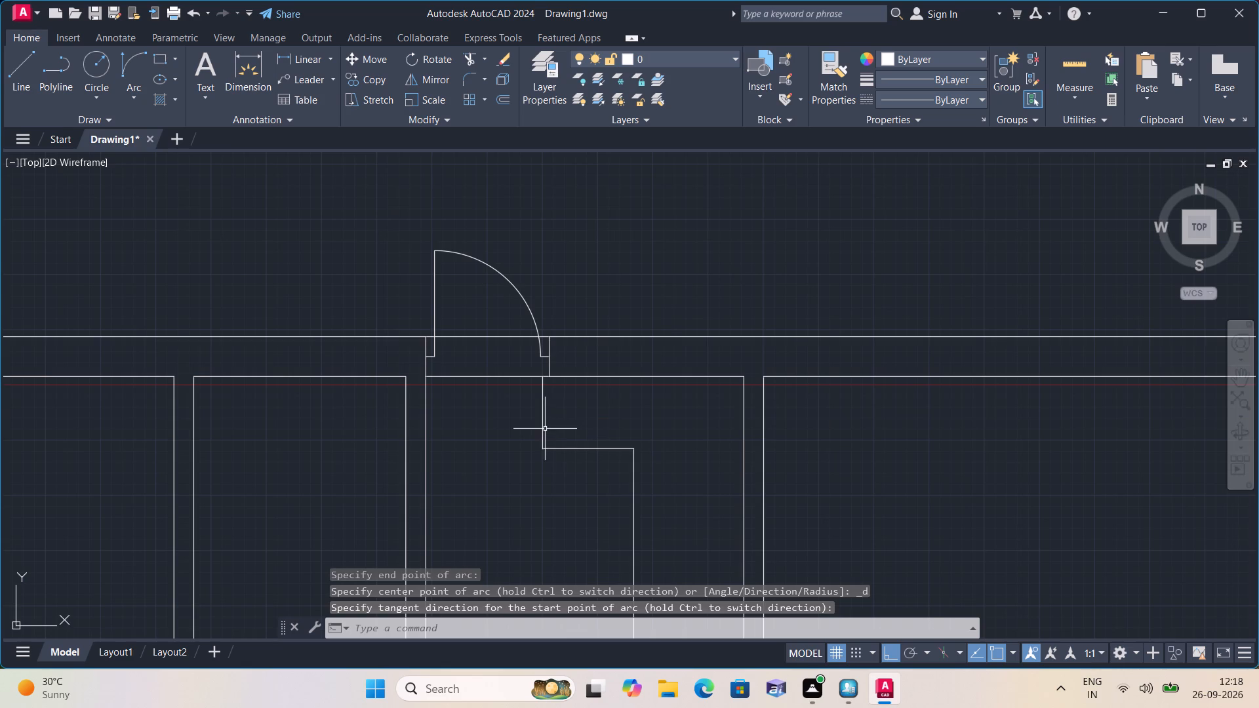
click(544, 427)
scroll(547, 404, up, 2)
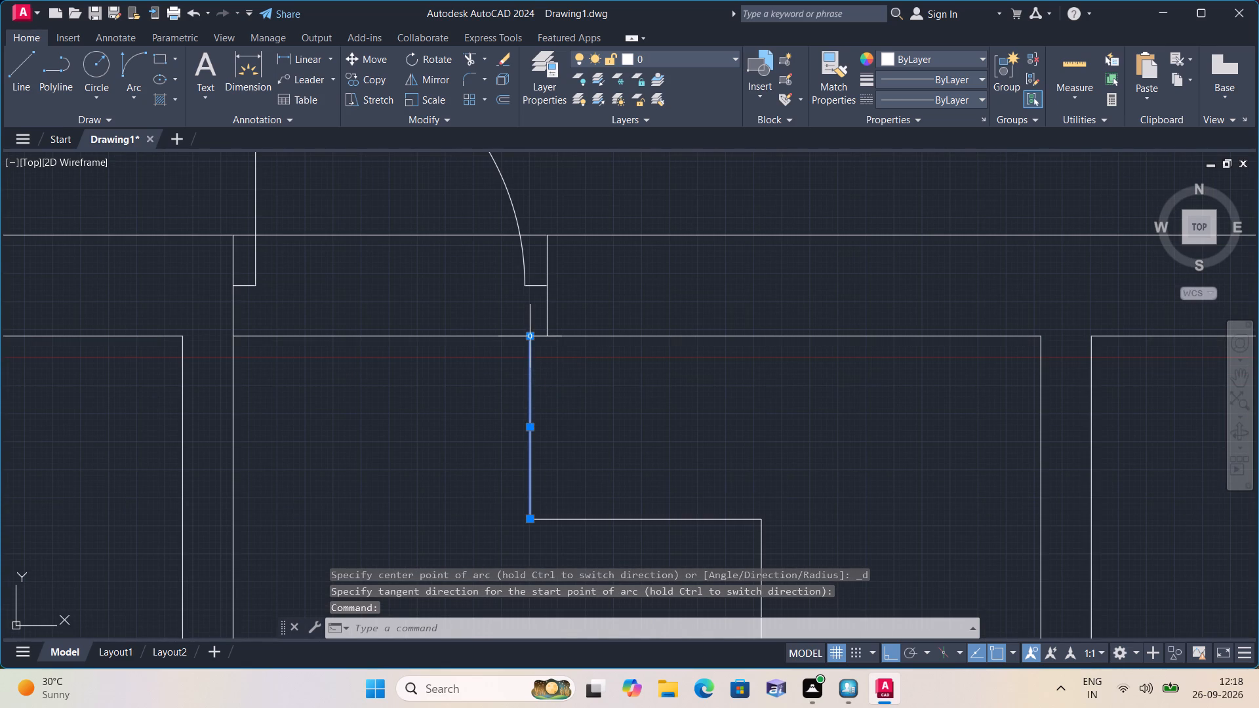
click(531, 338)
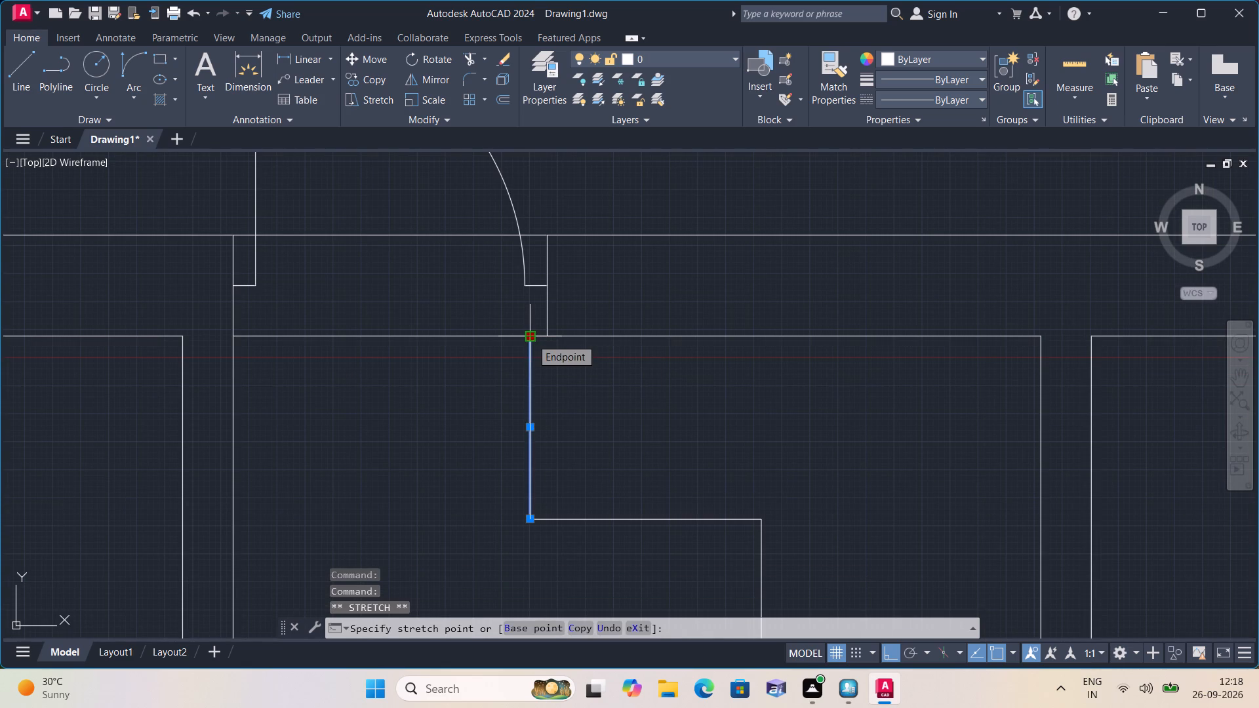
key(Delete)
key(Delete)
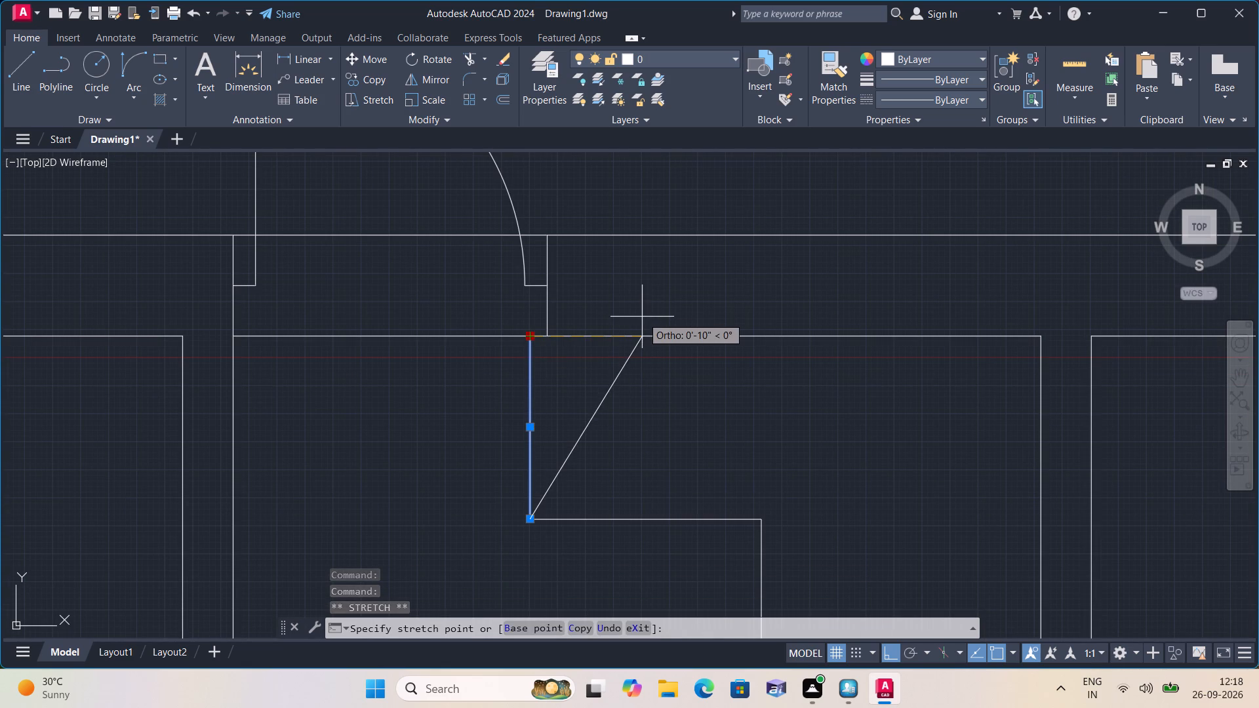
key(Delete)
key(Delete)
key(Escape)
key(Delete)
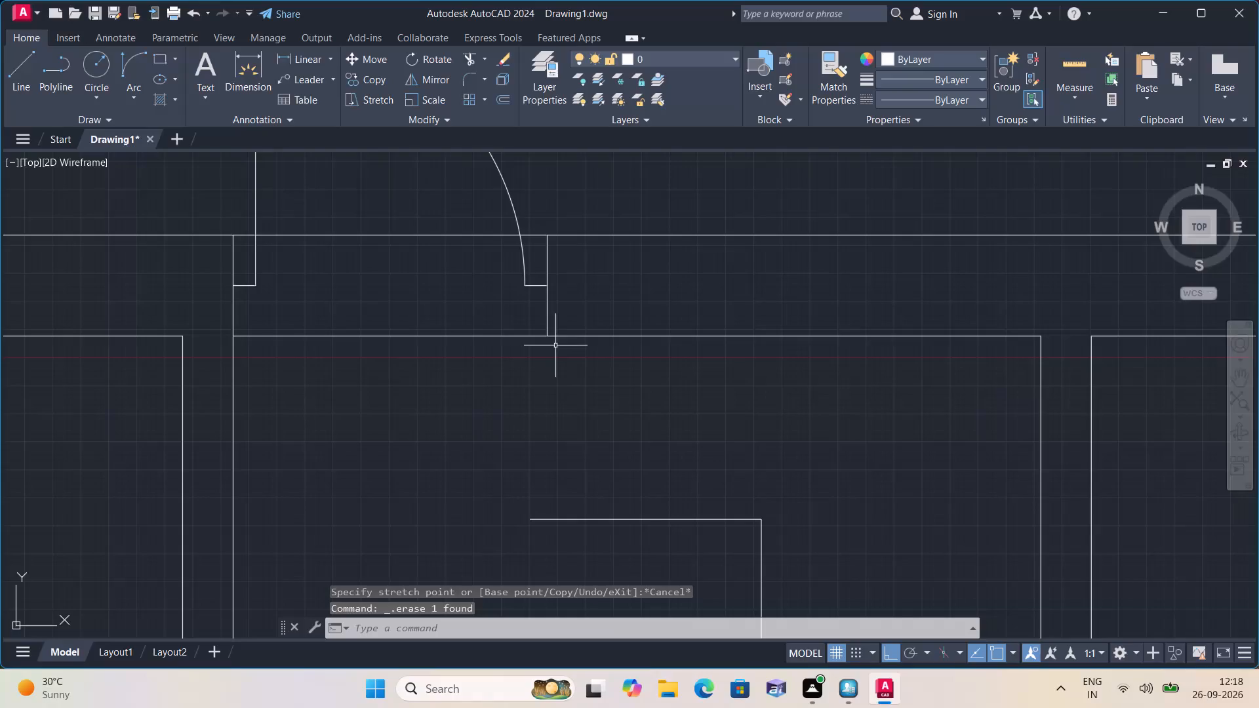
Draw a vertical line from the door's right jamb at the inner wall face down to the stepped outline's horizontal line.
key(l)
key(space)
scroll(544, 363, up, 1)
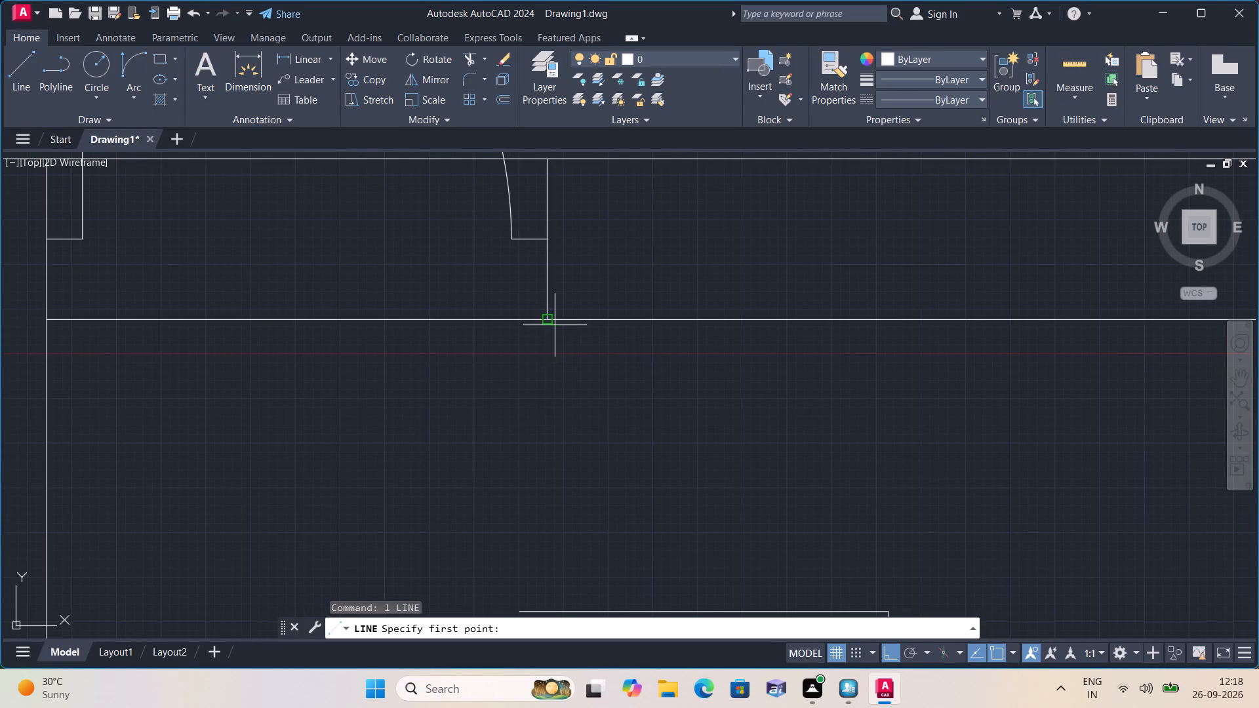
click(551, 323)
middle_drag(538, 473, 530, 336)
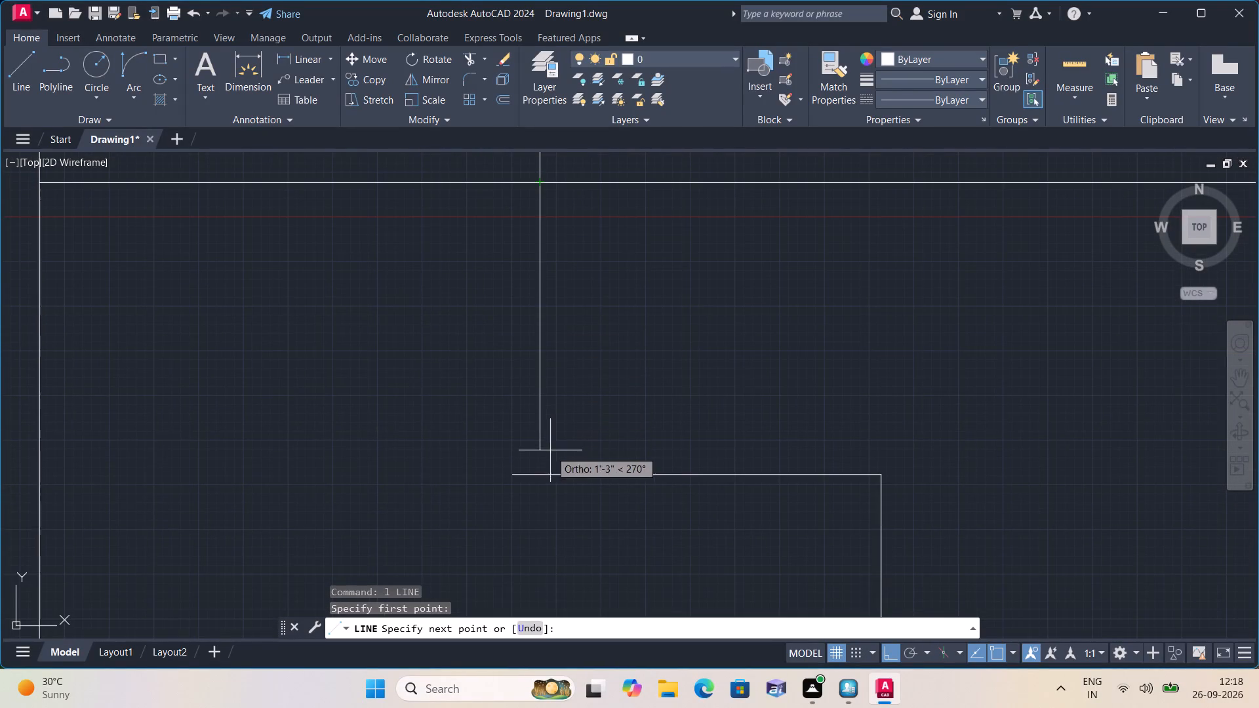
click(536, 475)
key(space)
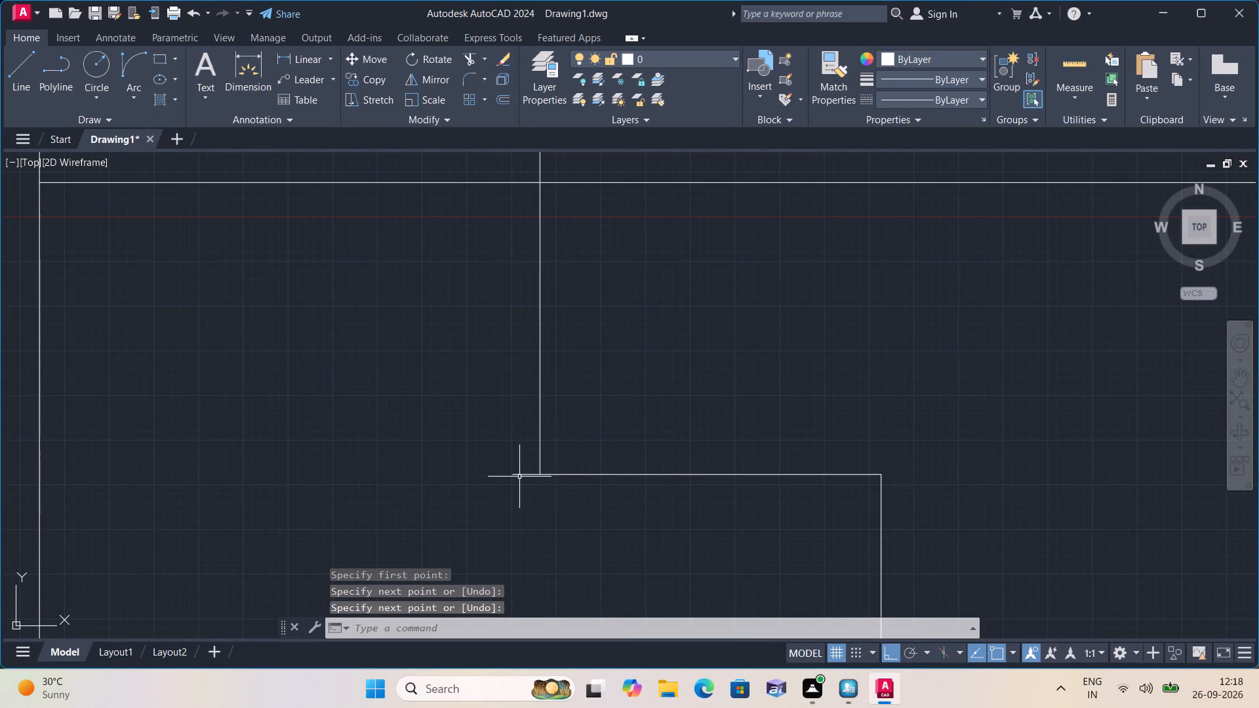
Stretch the stepped outline's horizontal line so its left end meets the new vertical line's lower end.
click(520, 474)
scroll(519, 476, up, 2)
click(494, 475)
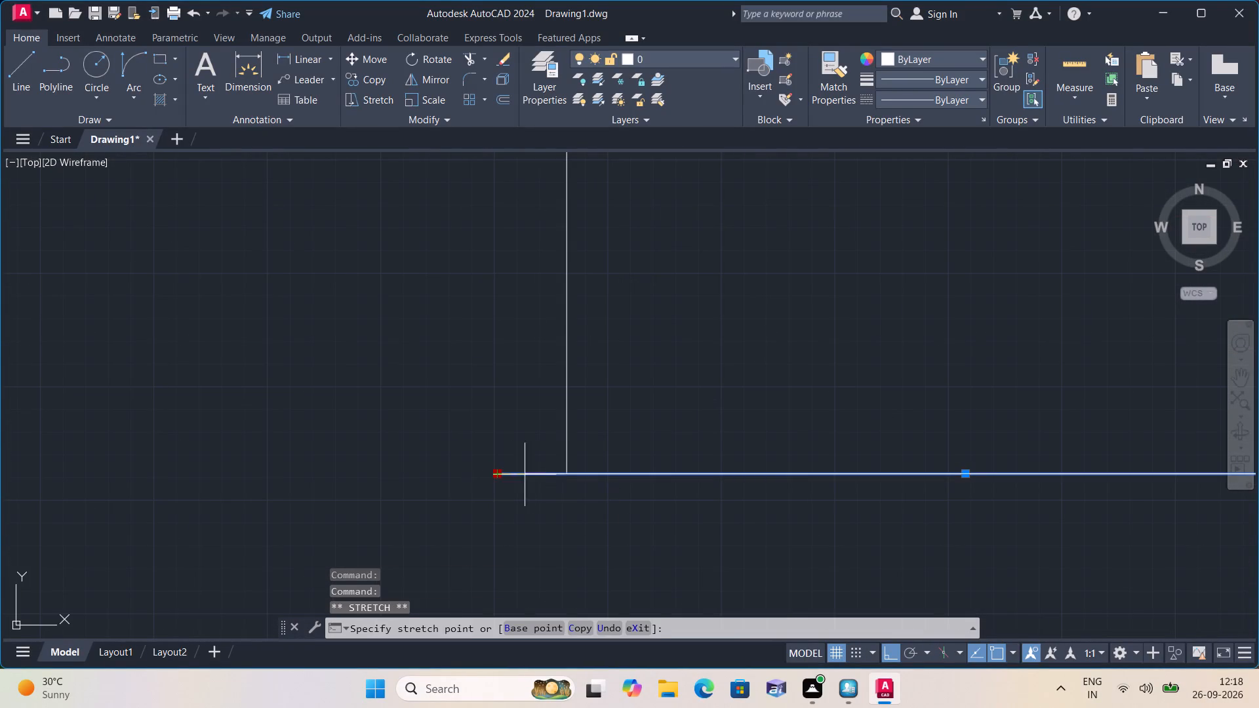
click(564, 471)
key(Escape)
Examine the upper rooms and the doors along the top outer wall of the floor plan.
scroll(628, 410, down, 1)
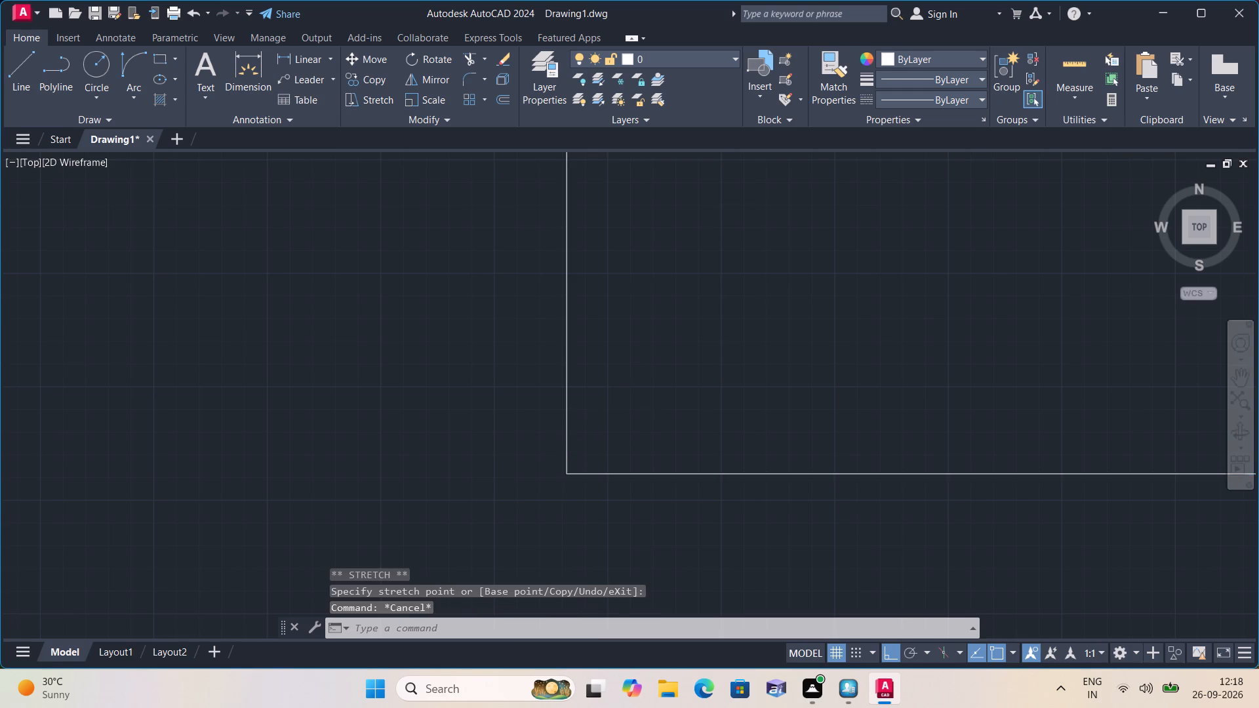
scroll(628, 410, down, 4)
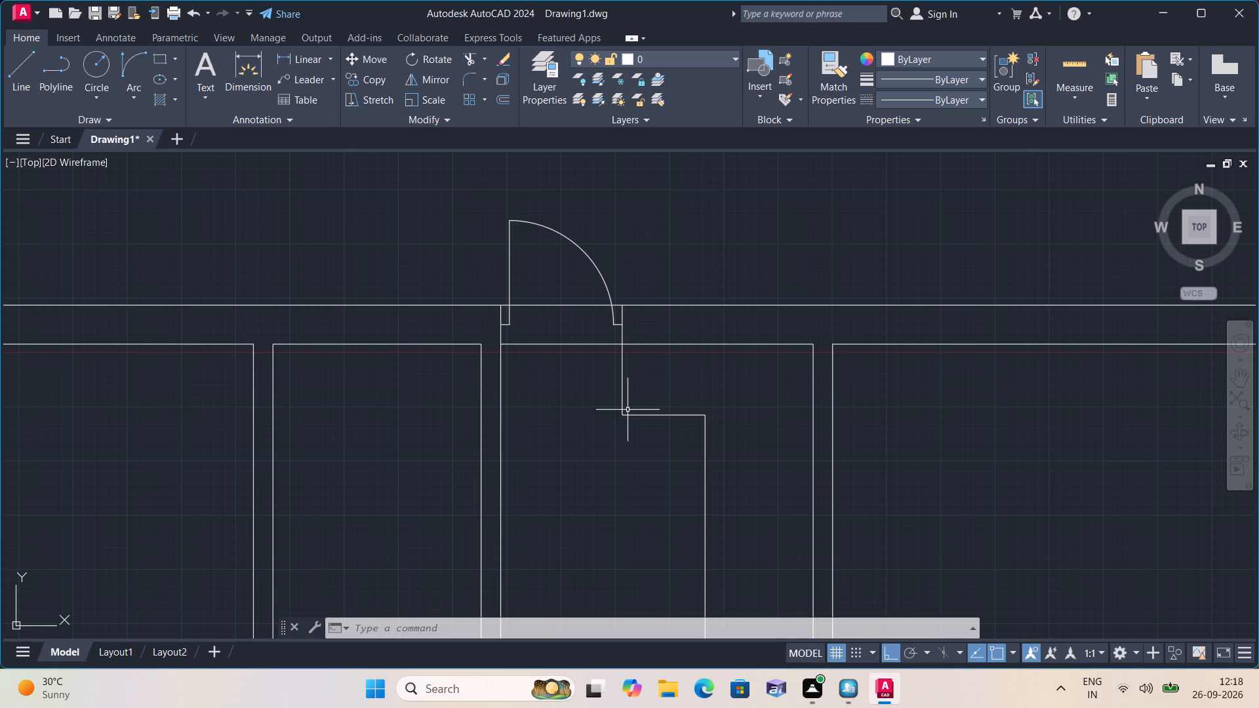
scroll(628, 410, down, 2)
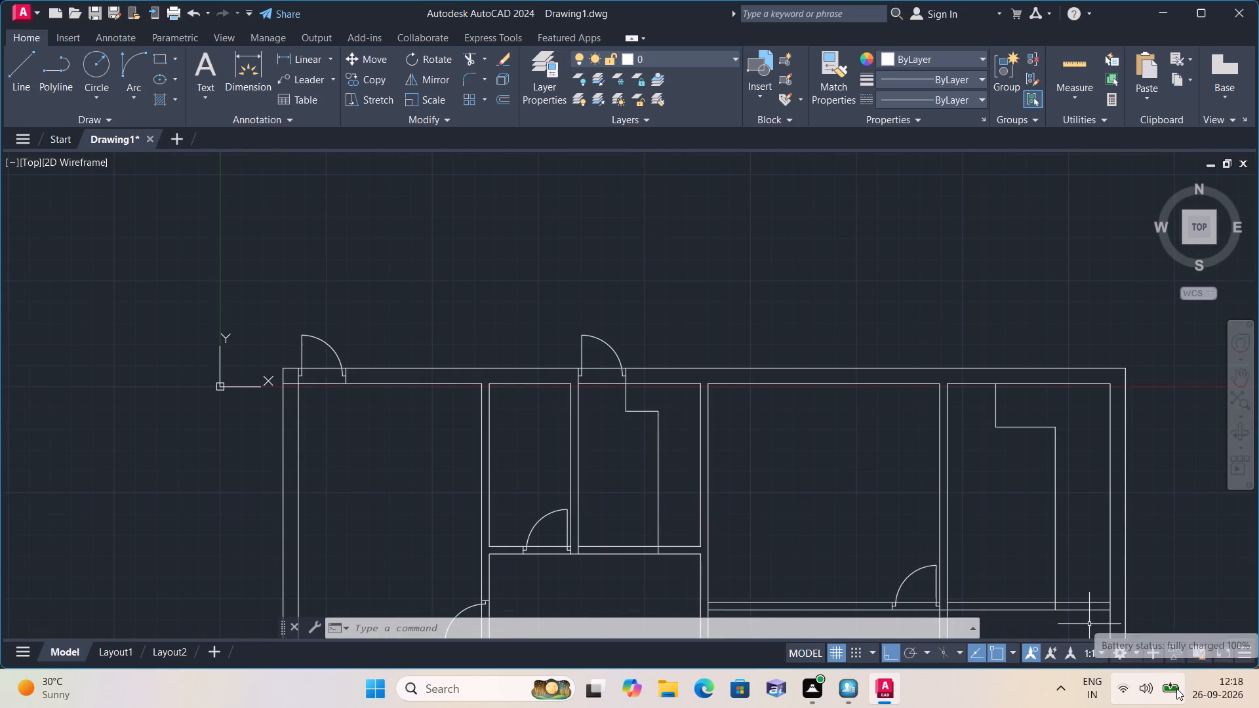
scroll(812, 538, up, 1)
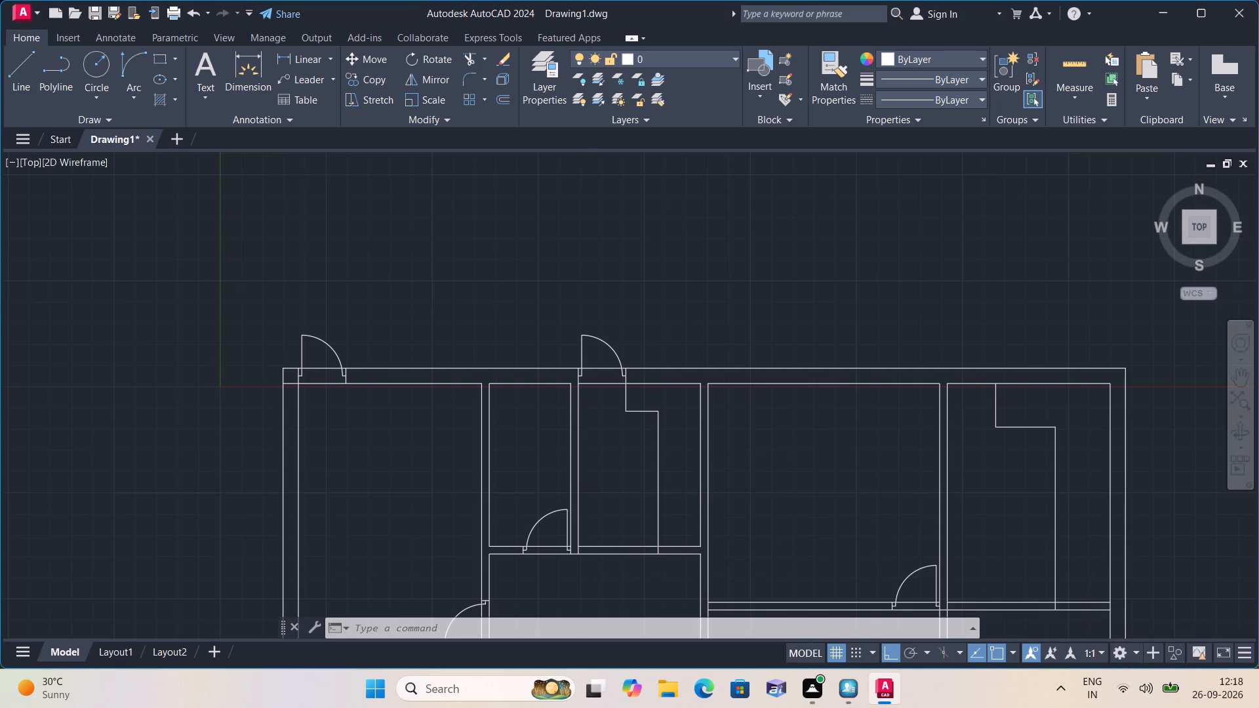
scroll(812, 538, down, 2)
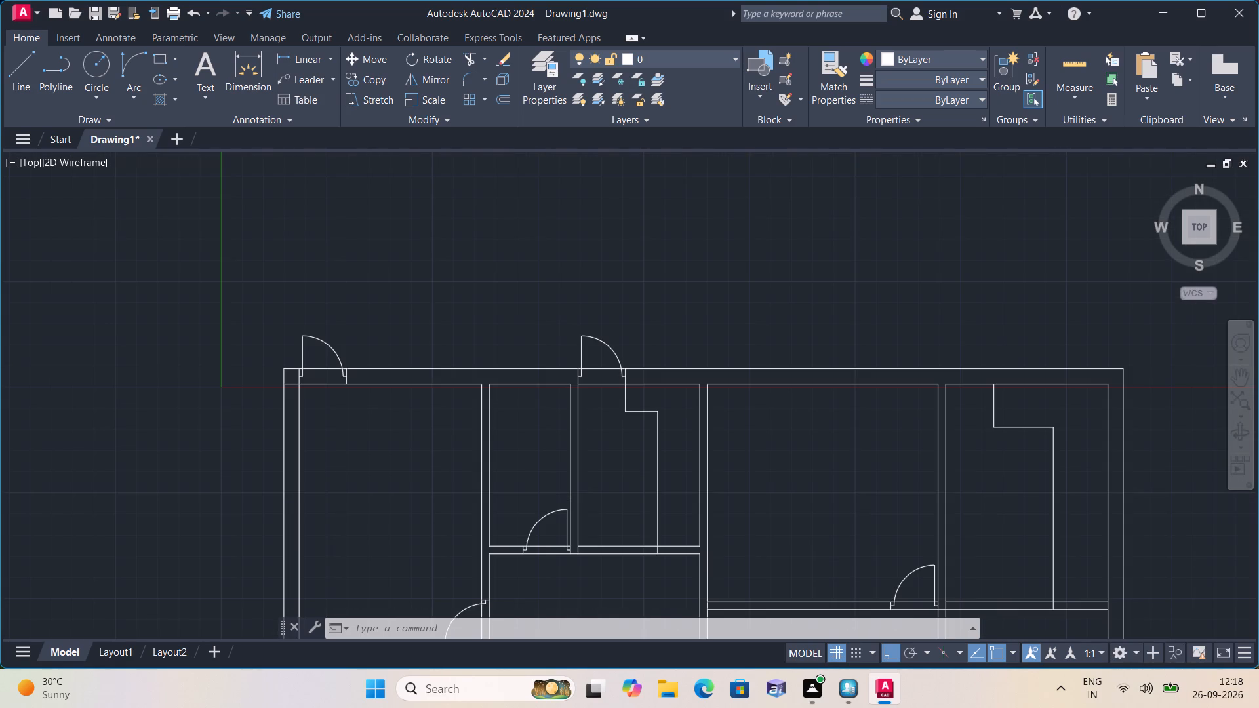
scroll(812, 538, up, 1)
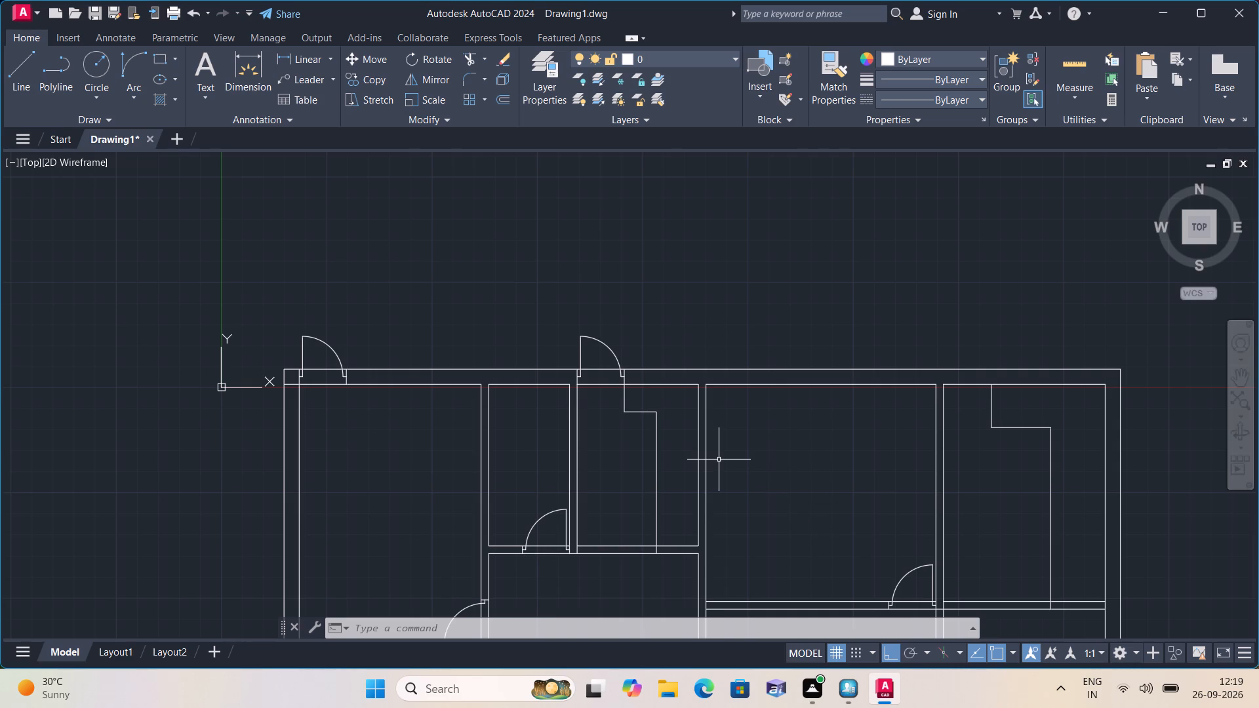
scroll(622, 439, up, 1)
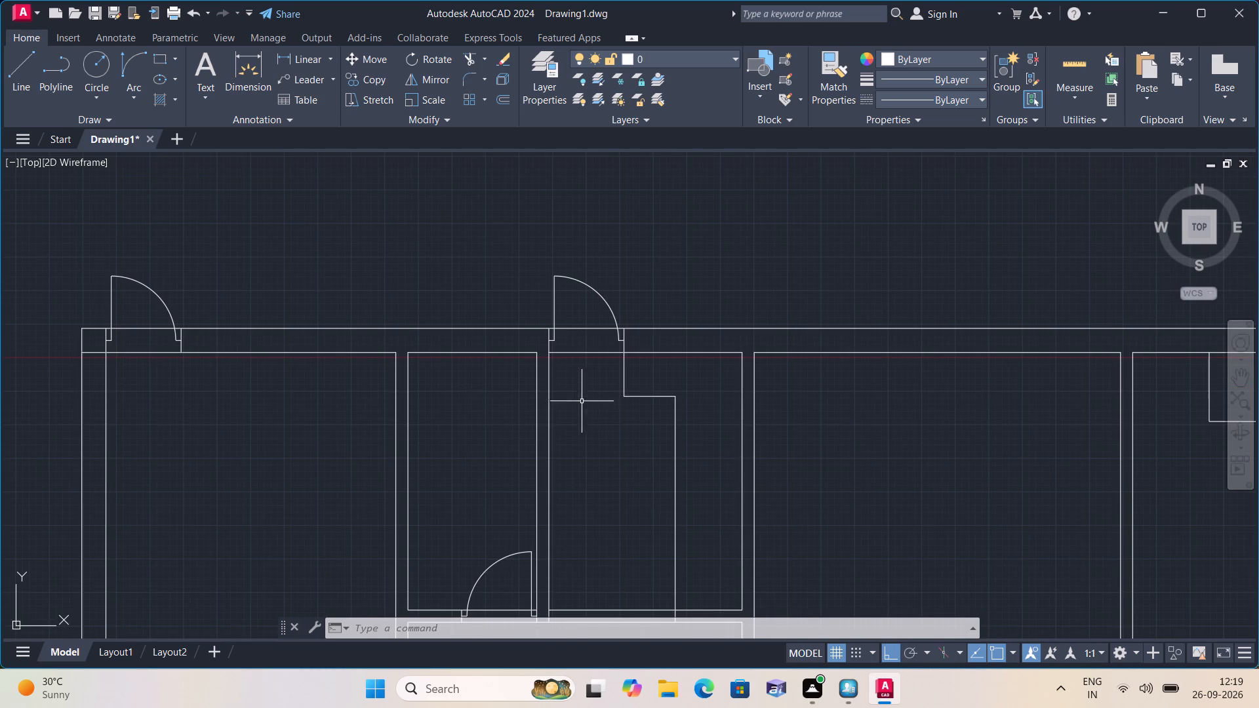
middle_drag(468, 399, 588, 532)
Draw a vertical line across the top outer wall from the midpoint of the second room's inner wall face to the outer face.
text(l)
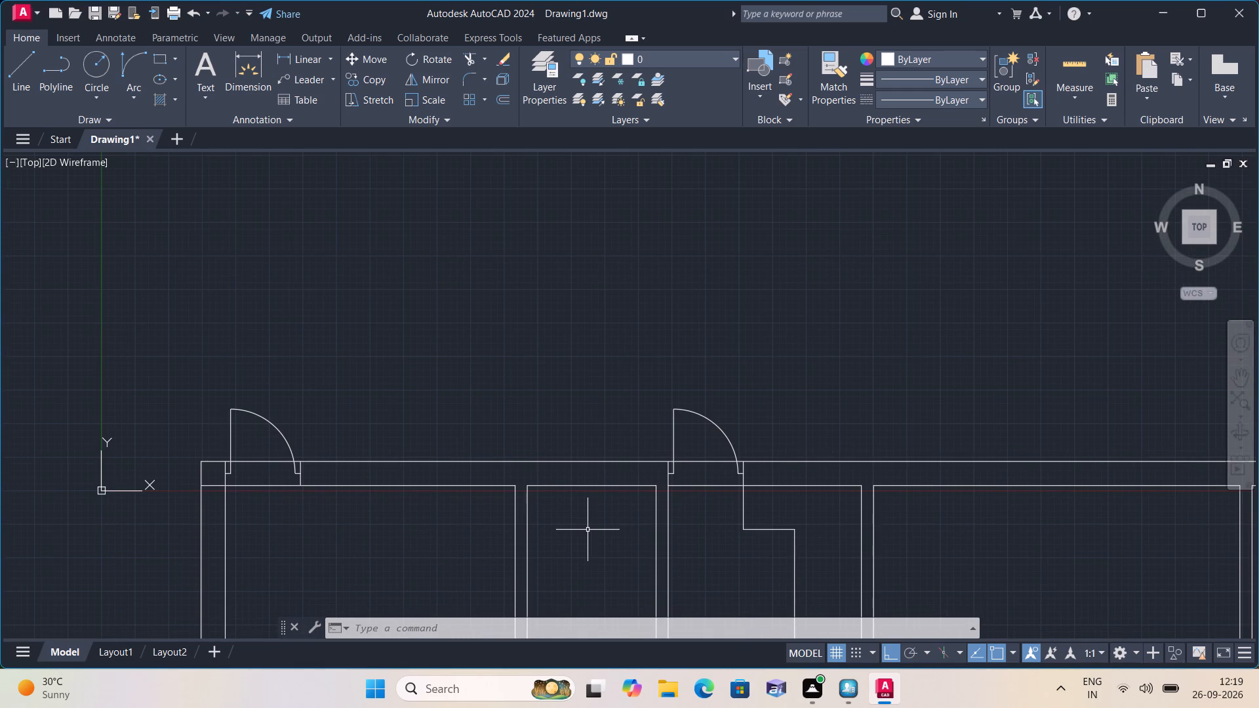
key(space)
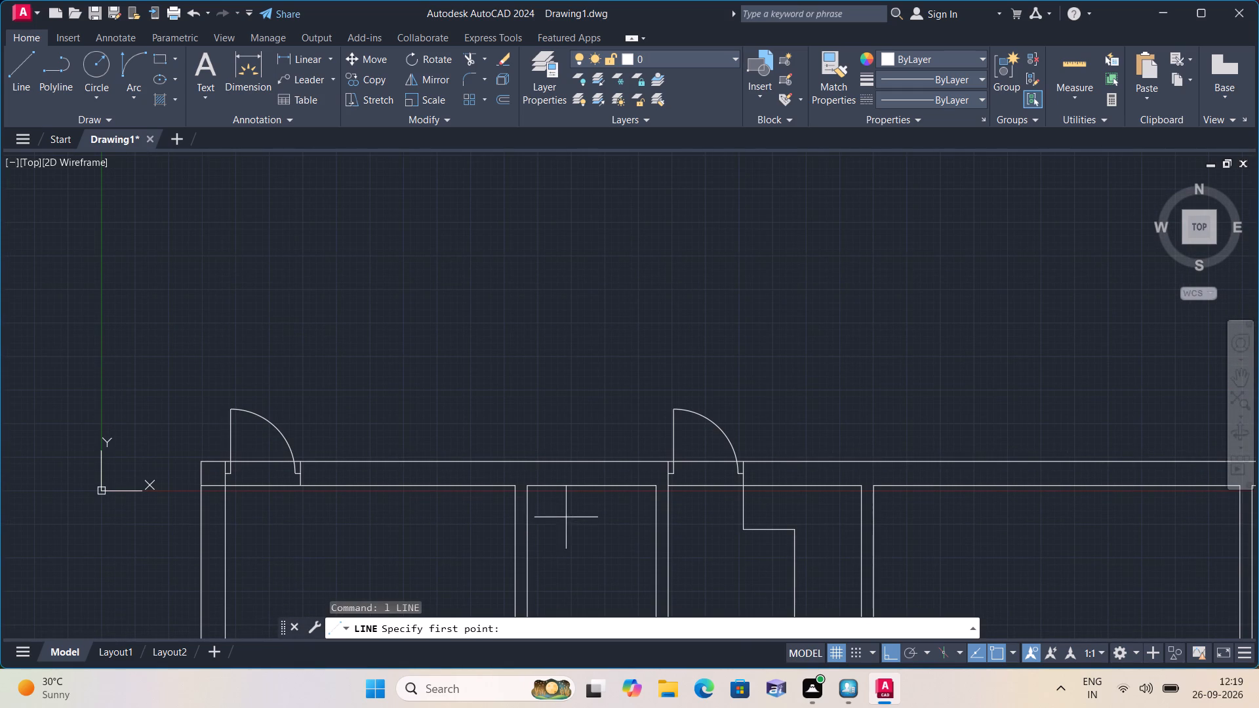
scroll(581, 492, up, 1)
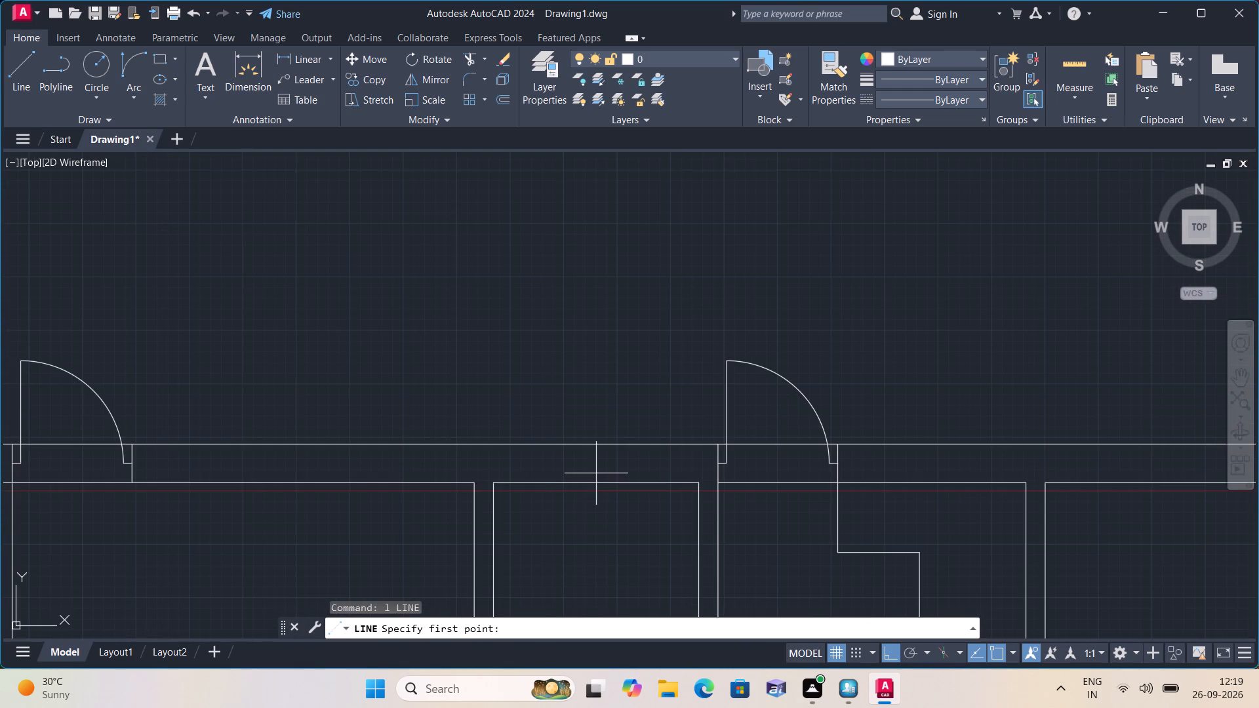
click(597, 482)
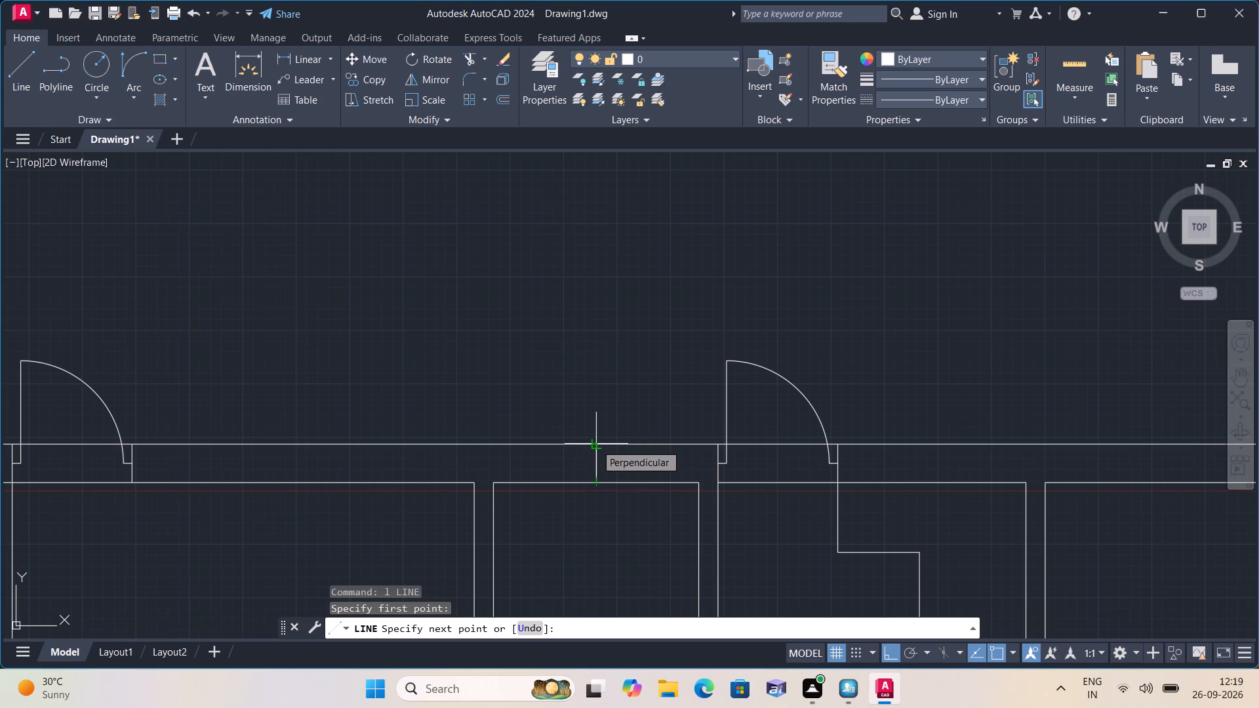
click(595, 444)
key(space)
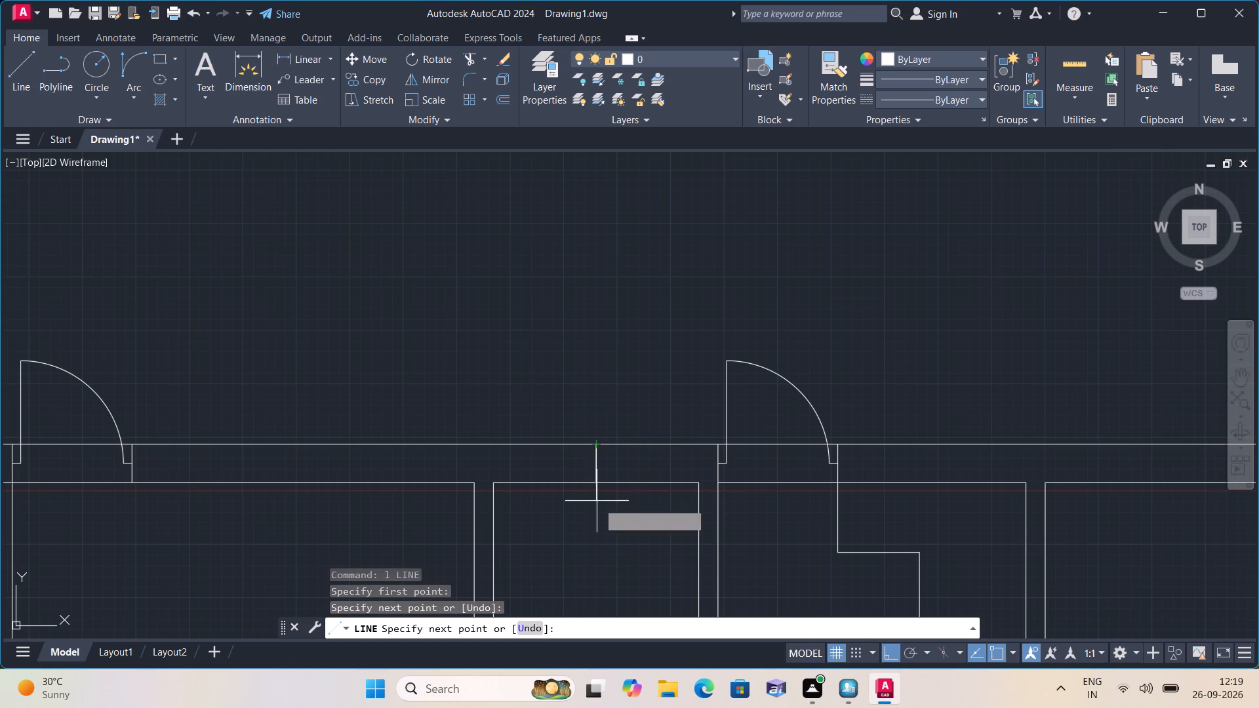
From the centre line's lower end, draw a line 1' right along the inner wall face and up to the outer face.
scroll(591, 501, up, 1)
key(space)
click(599, 473)
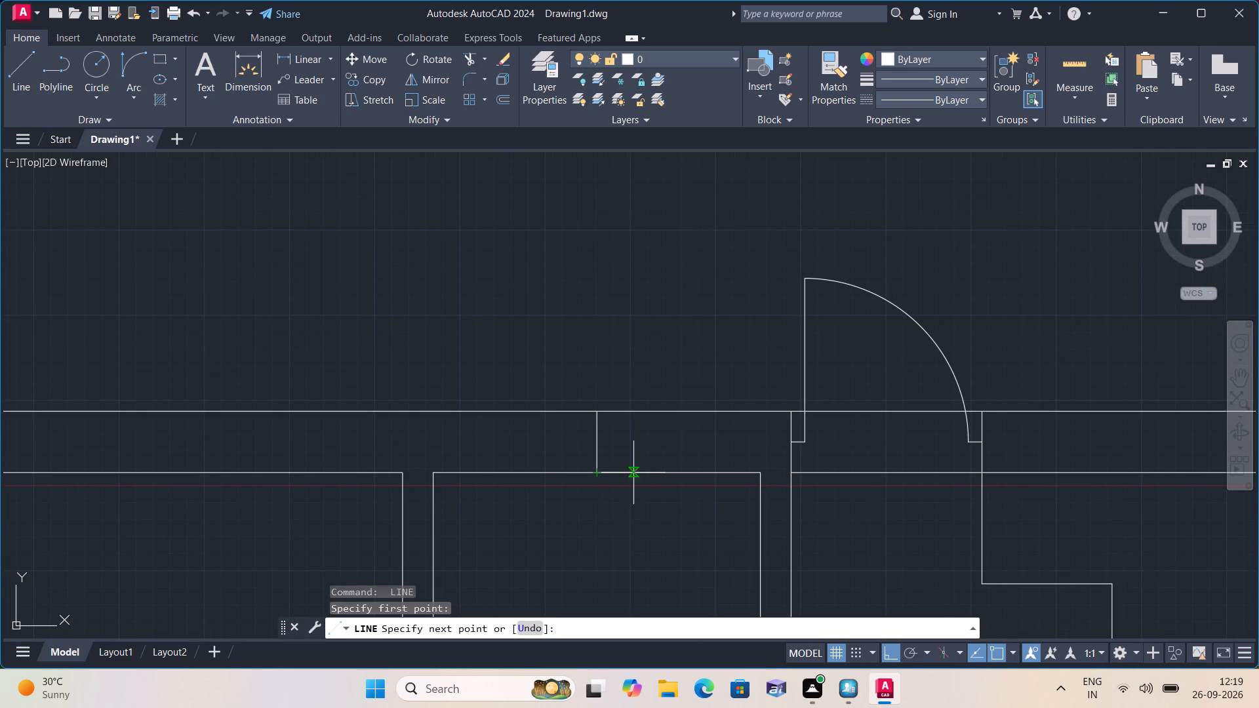
text(1')
key(space)
click(678, 410)
key(space)
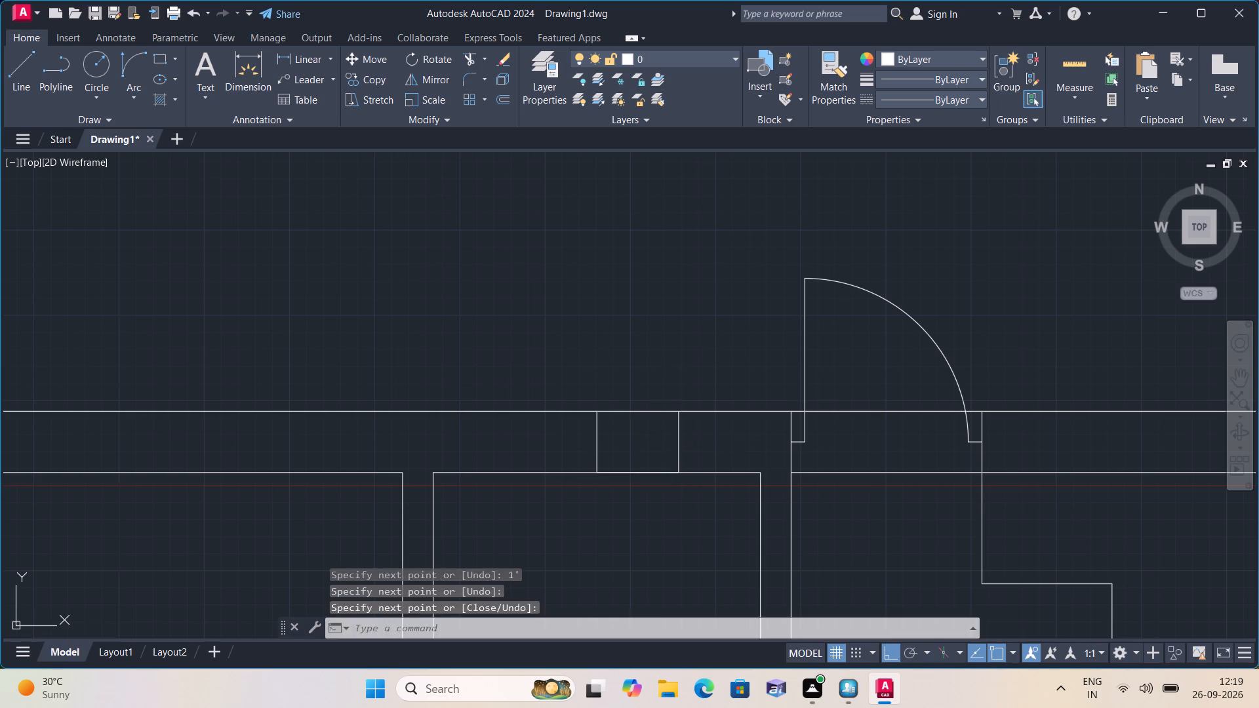
From the centre line's lower end, draw a line 1' left along the inner wall face and up to the outer face.
key(space)
click(596, 467)
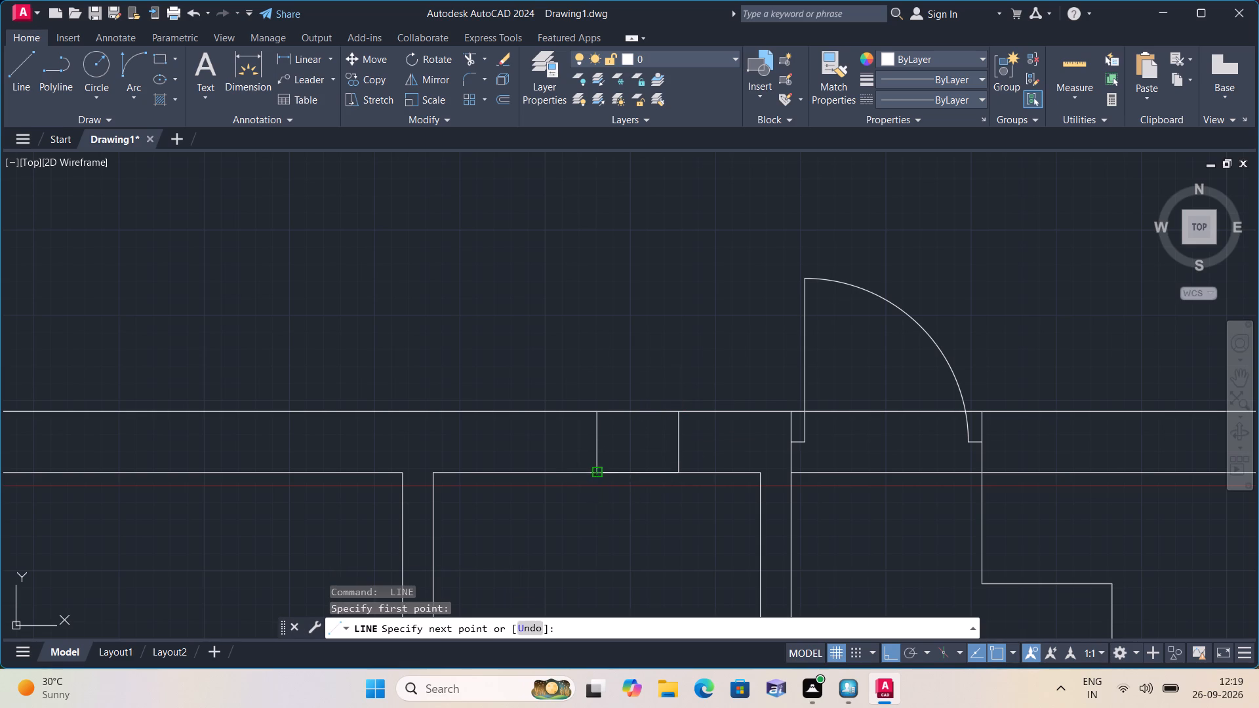
text(1')
key(space)
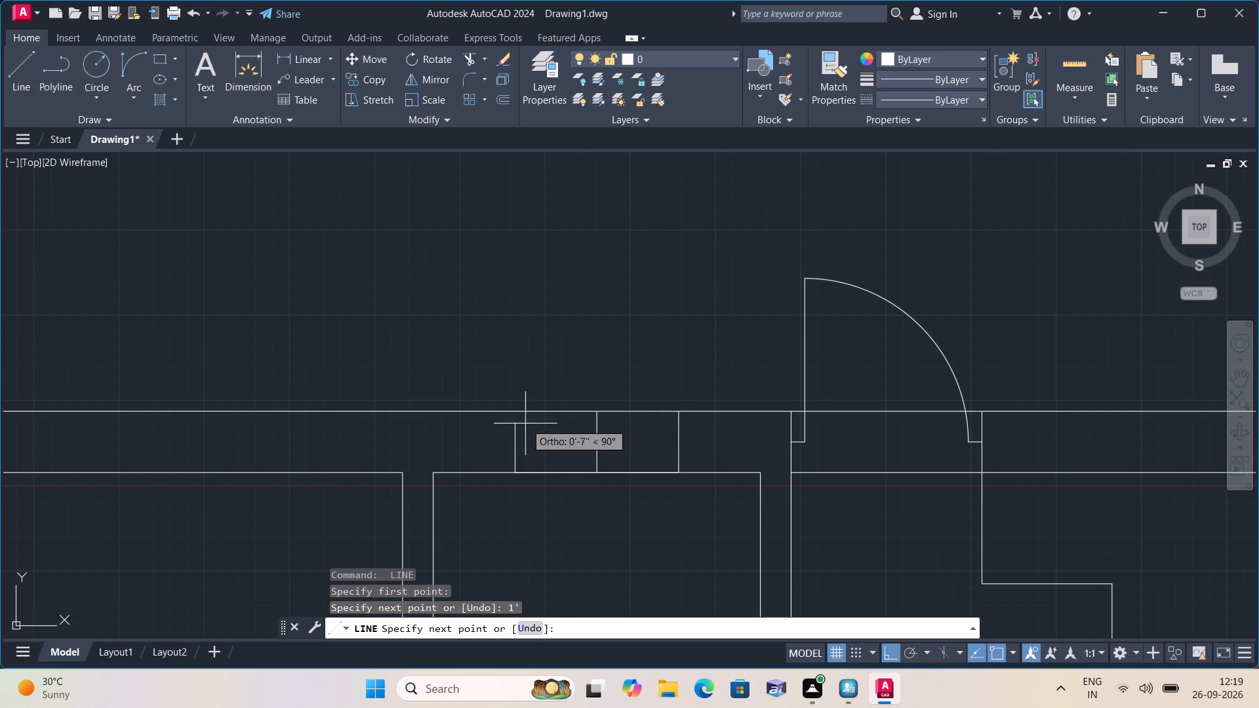
click(517, 412)
key(space)
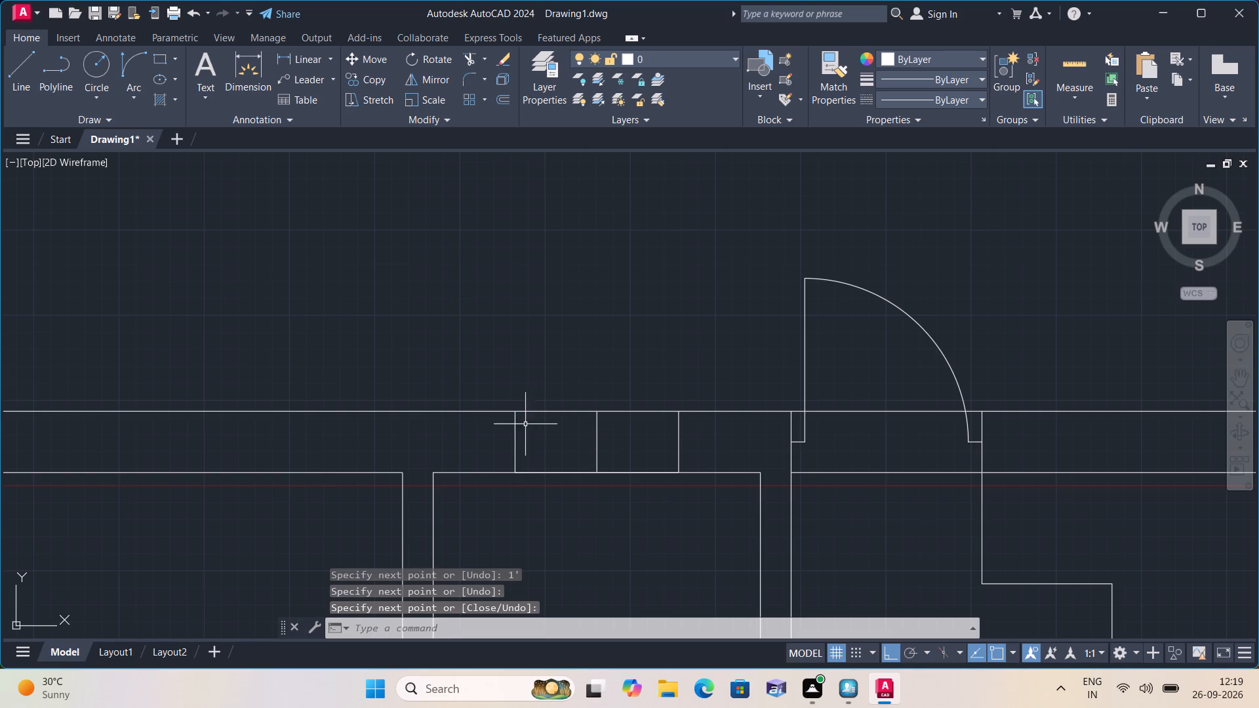
Erase the centre line and the two 1' horizontal helper lines, keeping the opening's two vertical jamb lines.
click(595, 436)
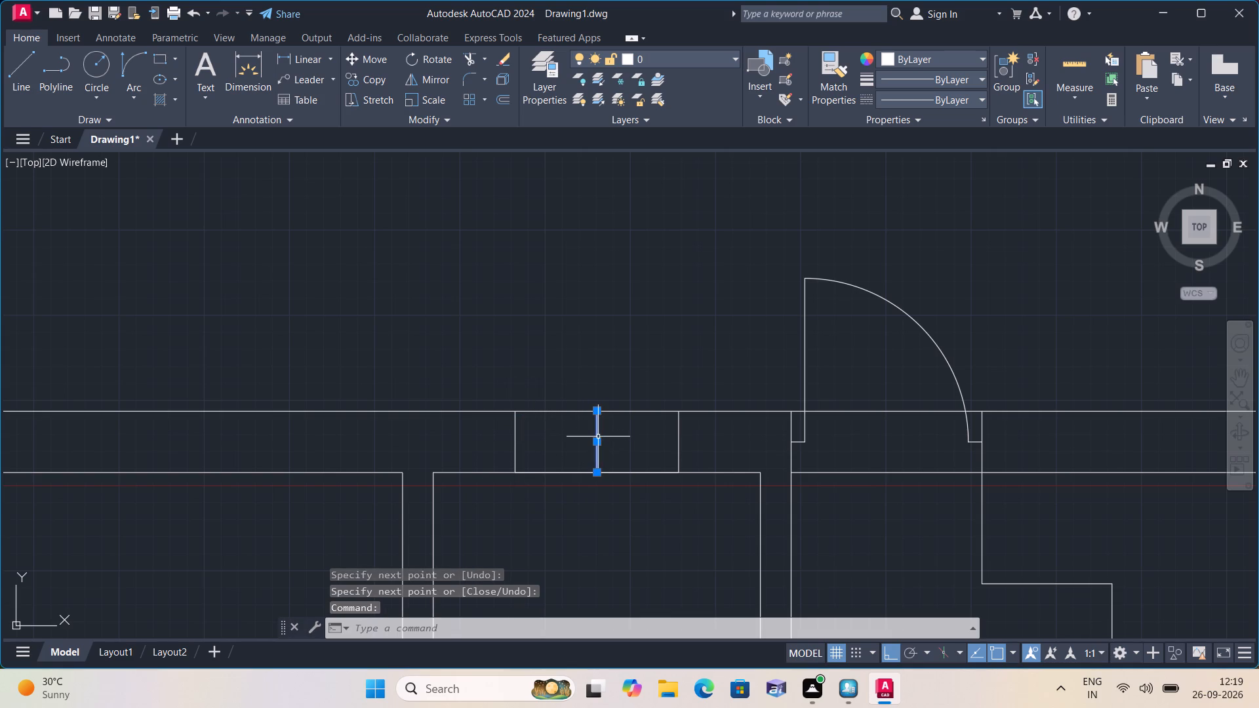
key(Delete)
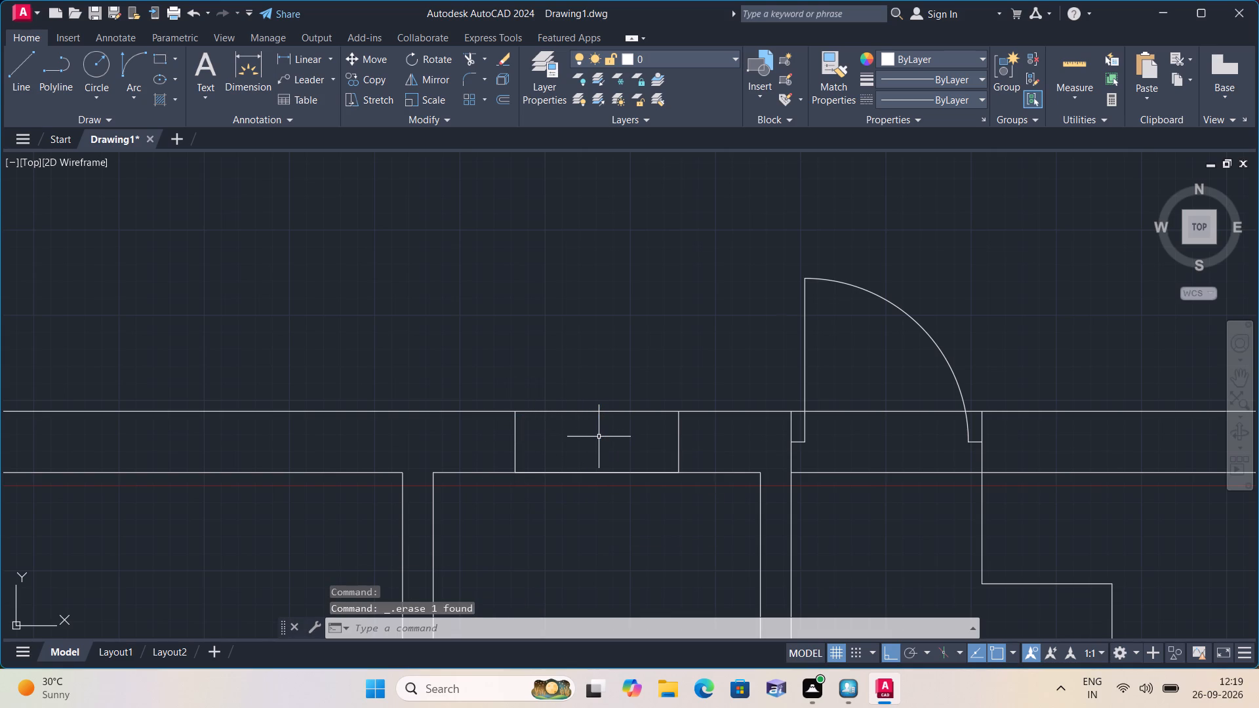
click(606, 474)
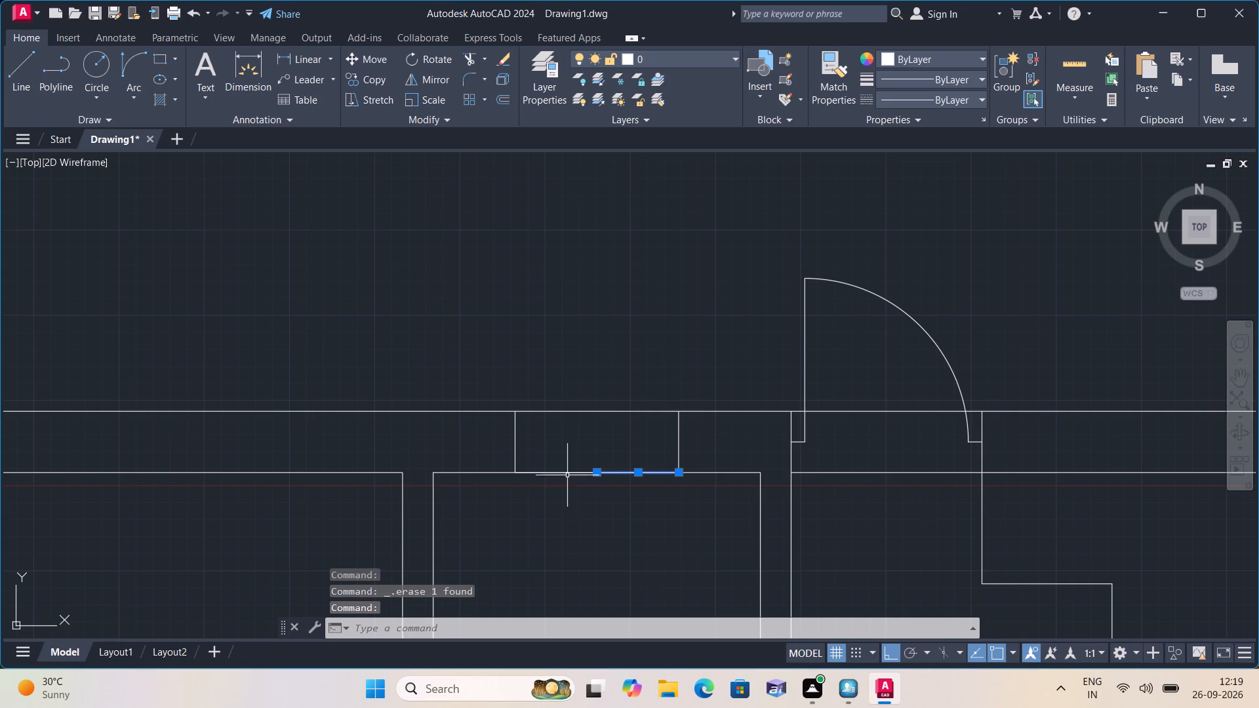
click(552, 473)
key(Delete)
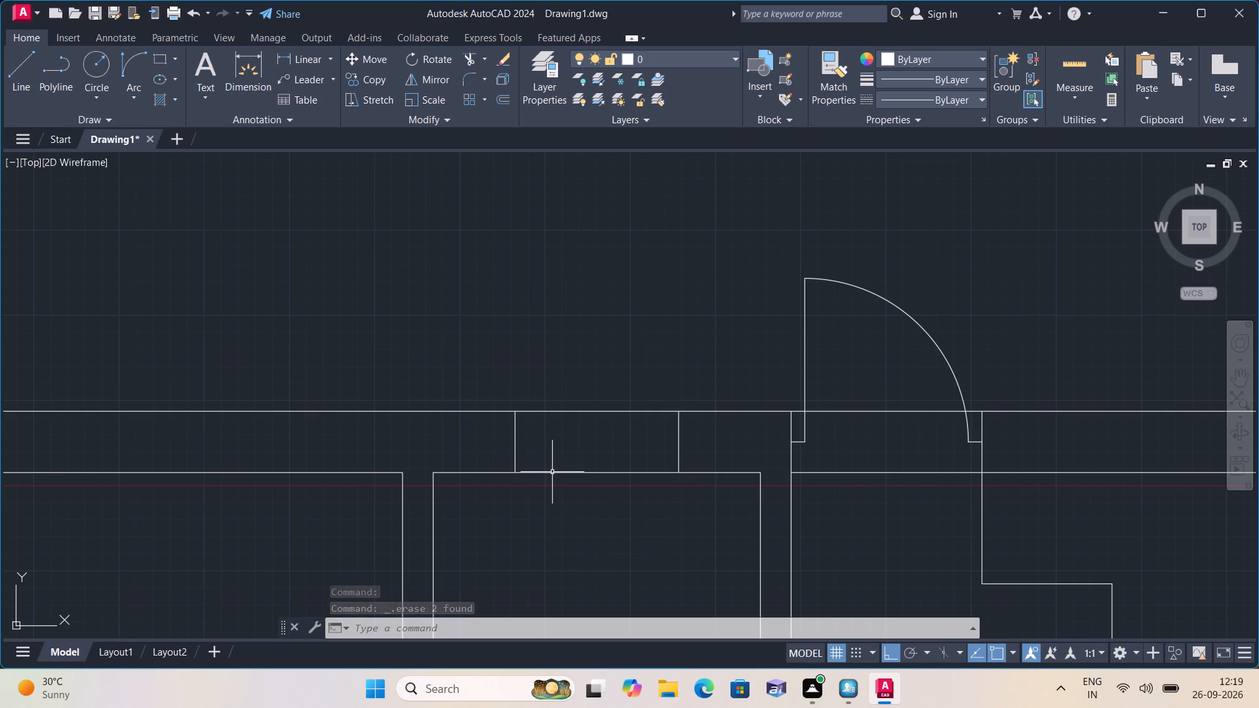
Draw a vertical line across the top outer wall above the wide fourth room, between its inner and outer faces.
scroll(552, 472, down, 1)
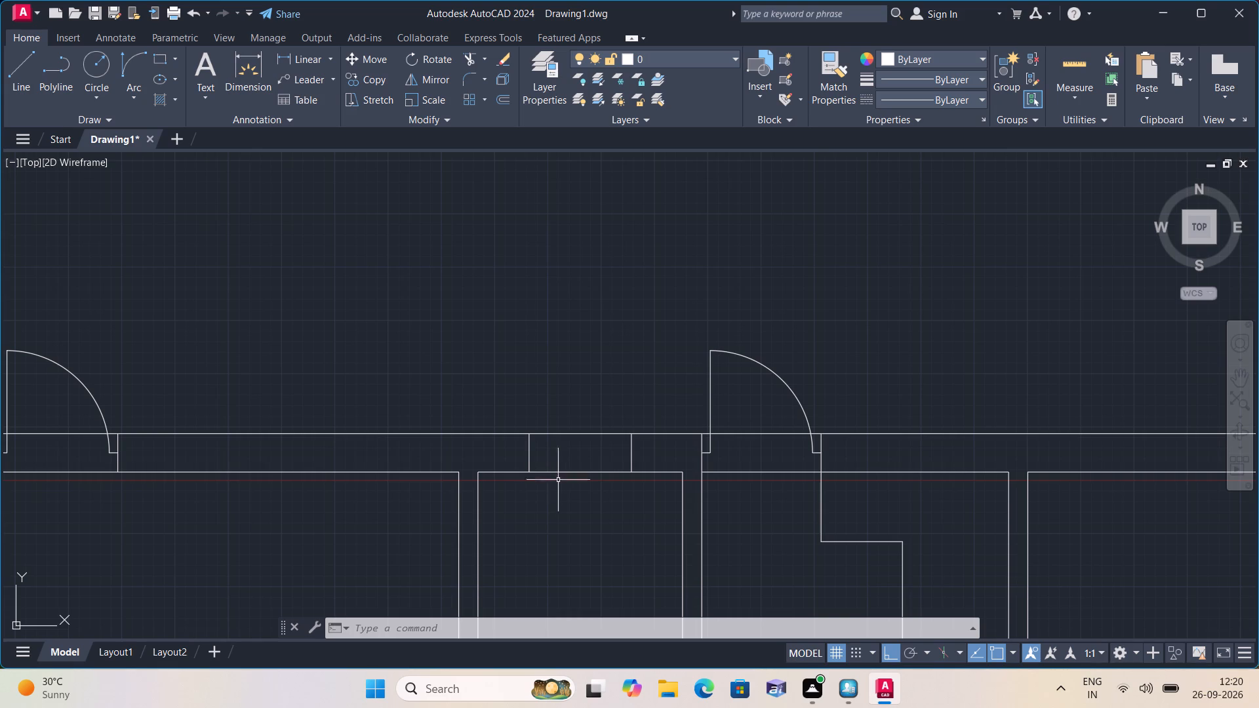
scroll(578, 505, down, 1)
middle_drag(578, 505, 471, 492)
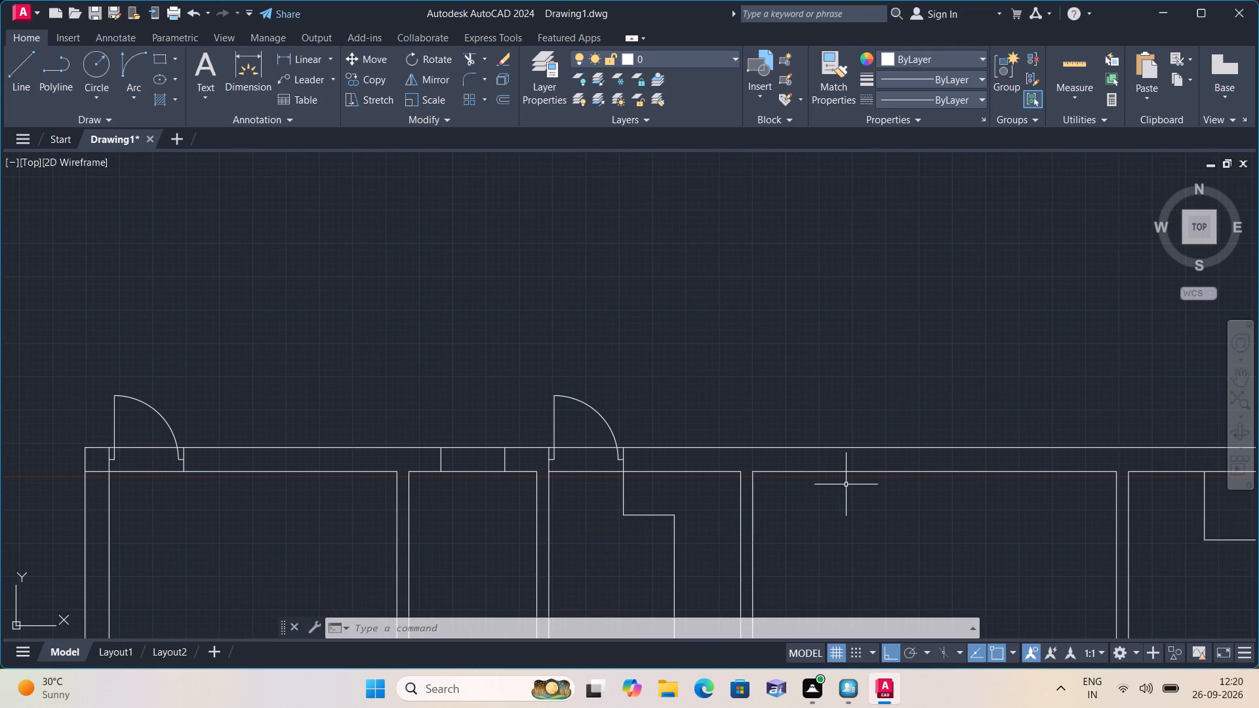
middle_drag(914, 492, 909, 489)
middle_drag(909, 489, 664, 500)
scroll(664, 500, down, 1)
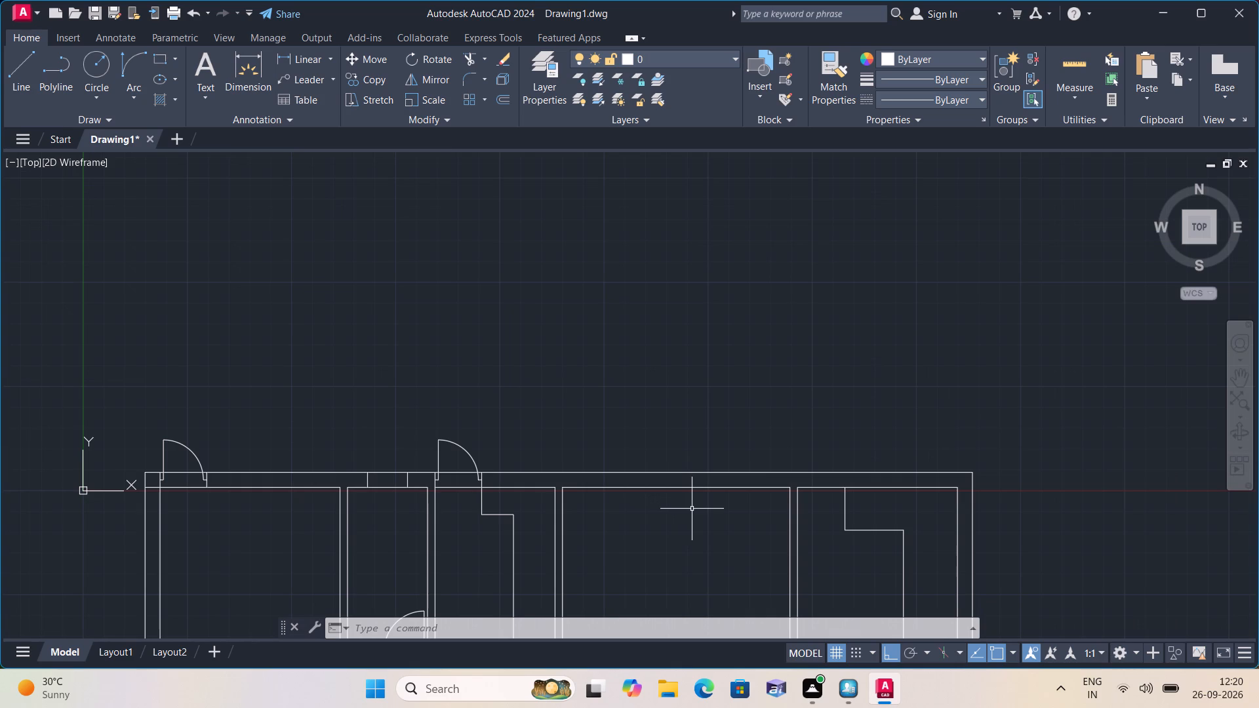
scroll(692, 509, up, 1)
scroll(692, 509, down, 1)
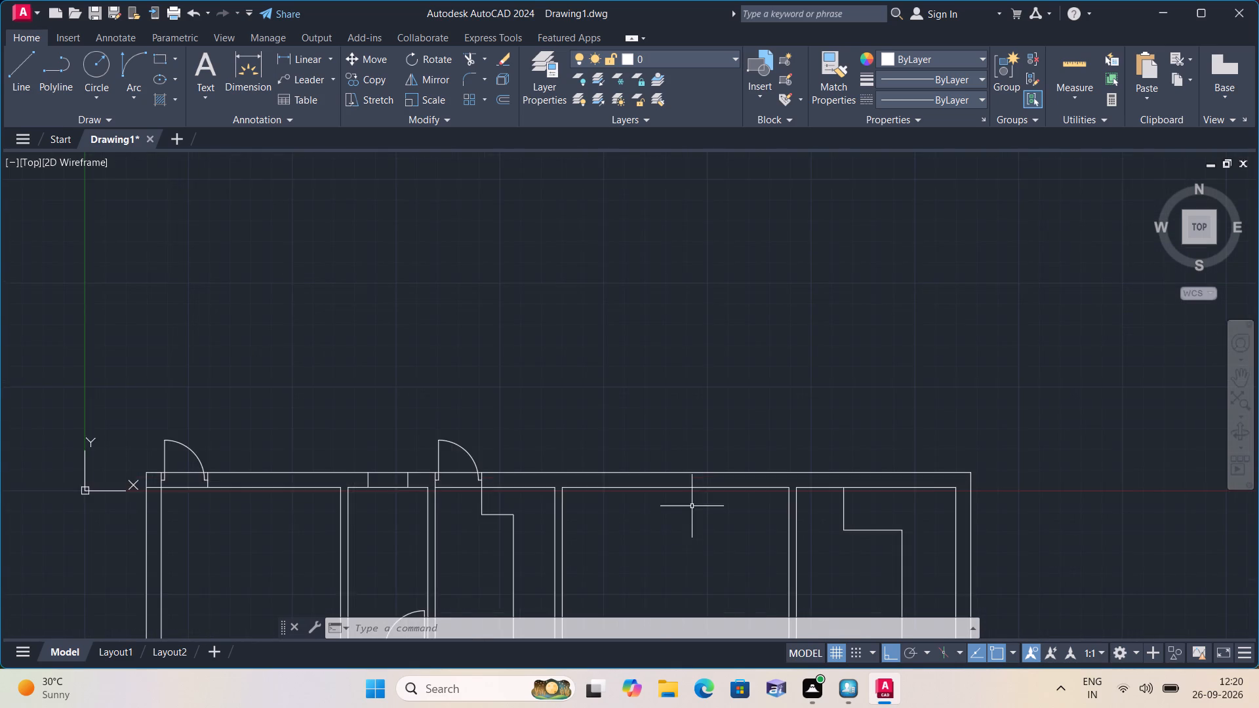
scroll(692, 506, up, 2)
text(l)
key(space)
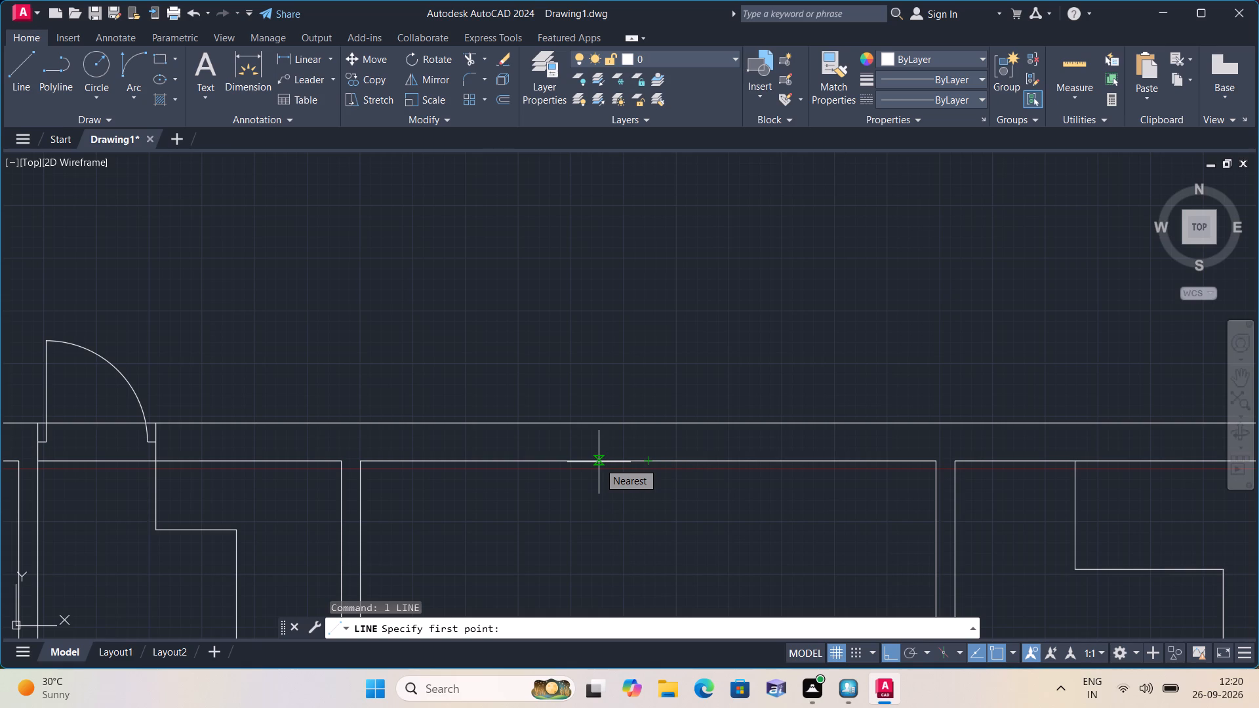
click(599, 462)
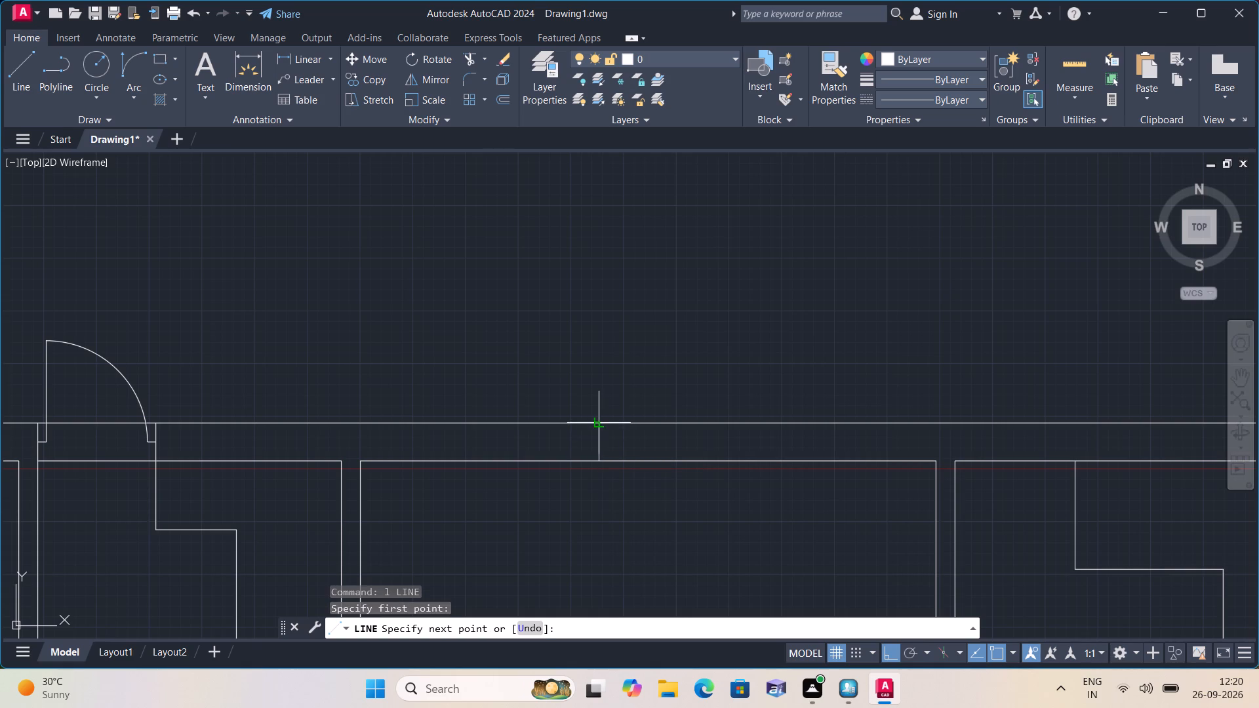
click(595, 422)
key(space)
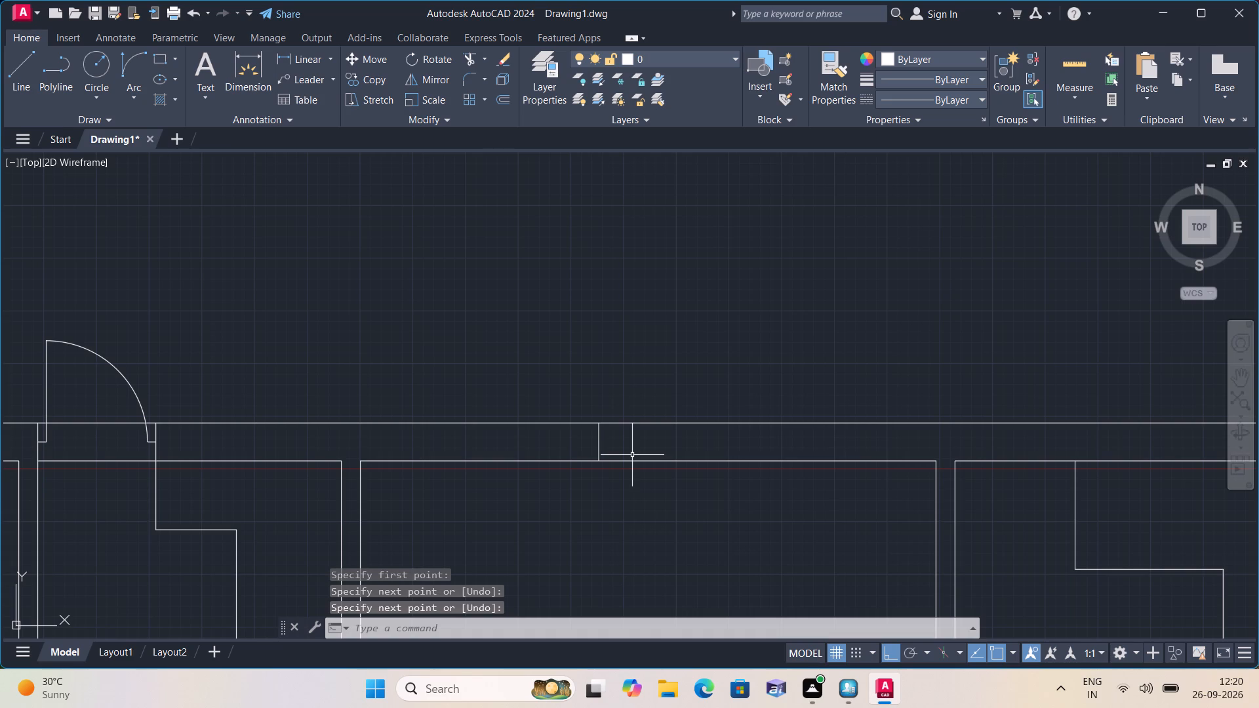
Offset the fourth room's new vertical wall line 4.5" to its left.
text(offset)
key(space)
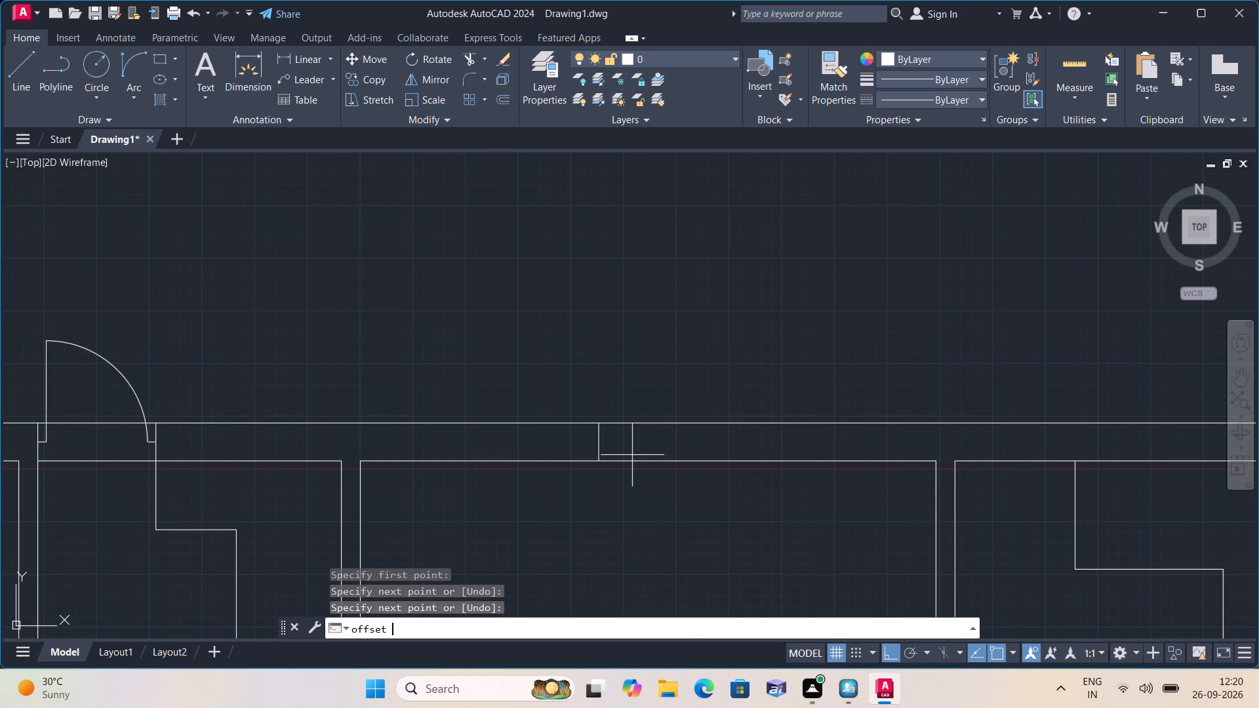
text(4.5")
key(space)
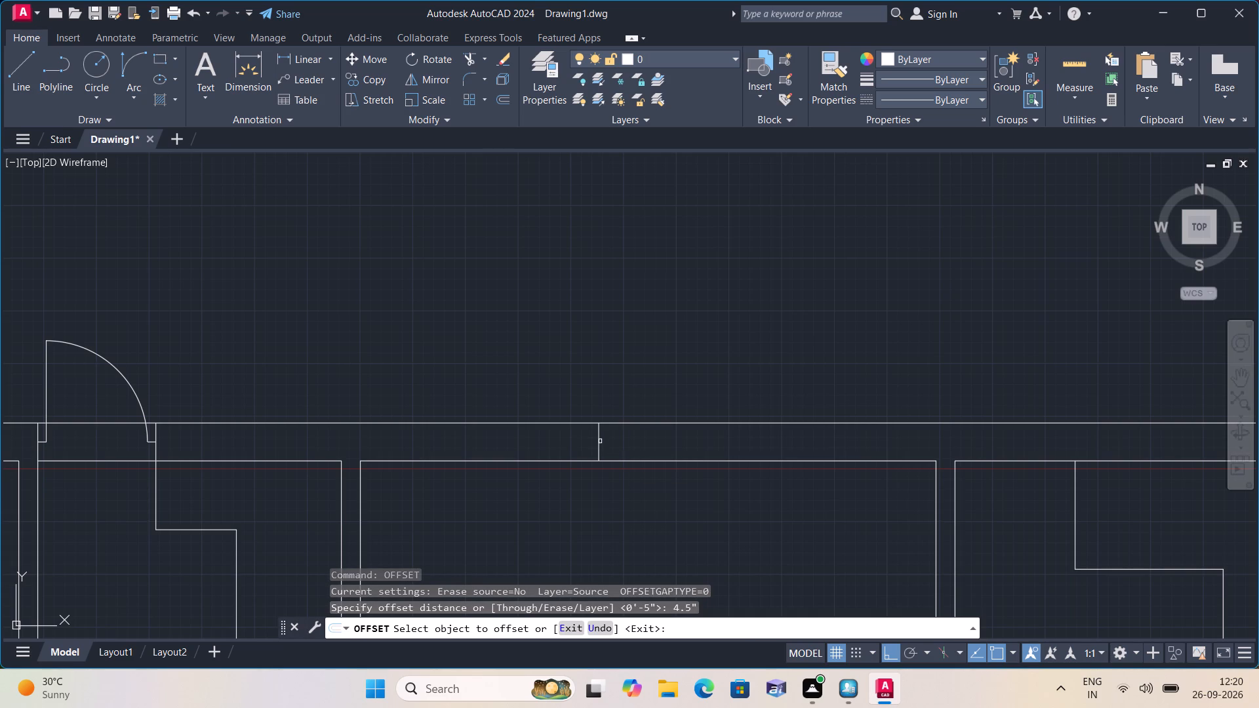
click(600, 441)
click(514, 443)
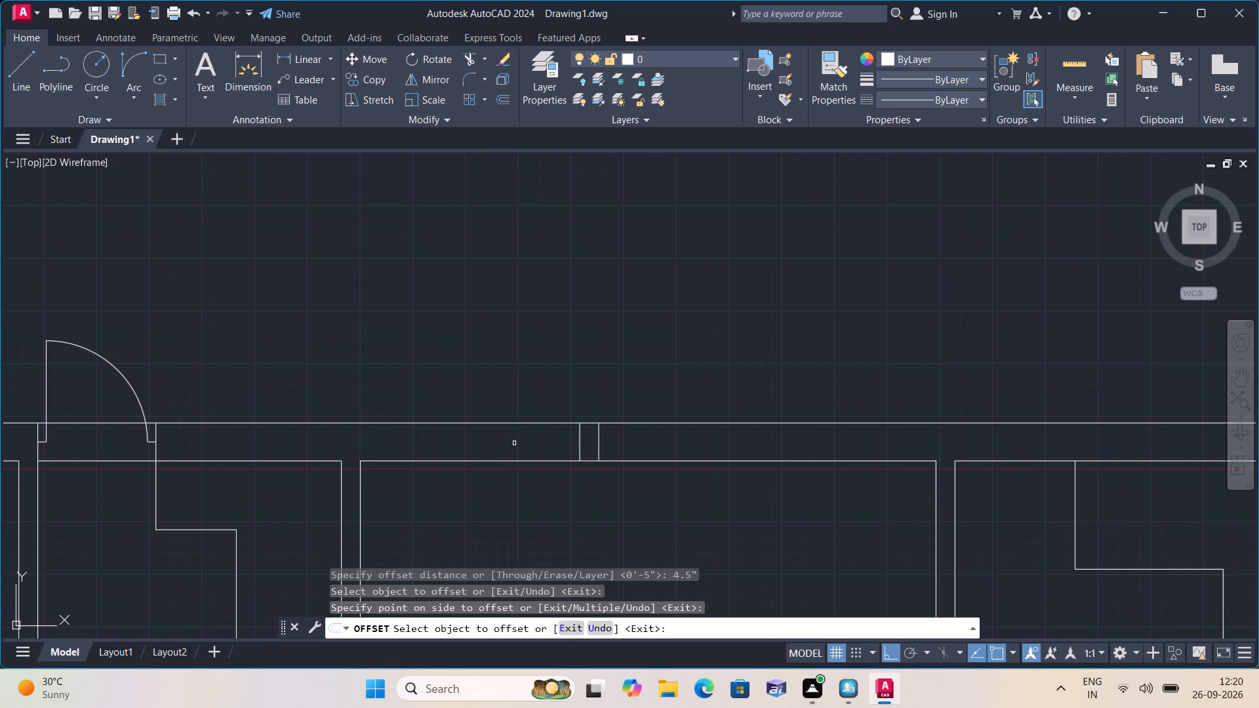
key(space)
Move the pair of vertical lines in the fourth room's top wall a short distance left along the outer wall face.
scroll(514, 443, down, 2)
scroll(561, 456, up, 3)
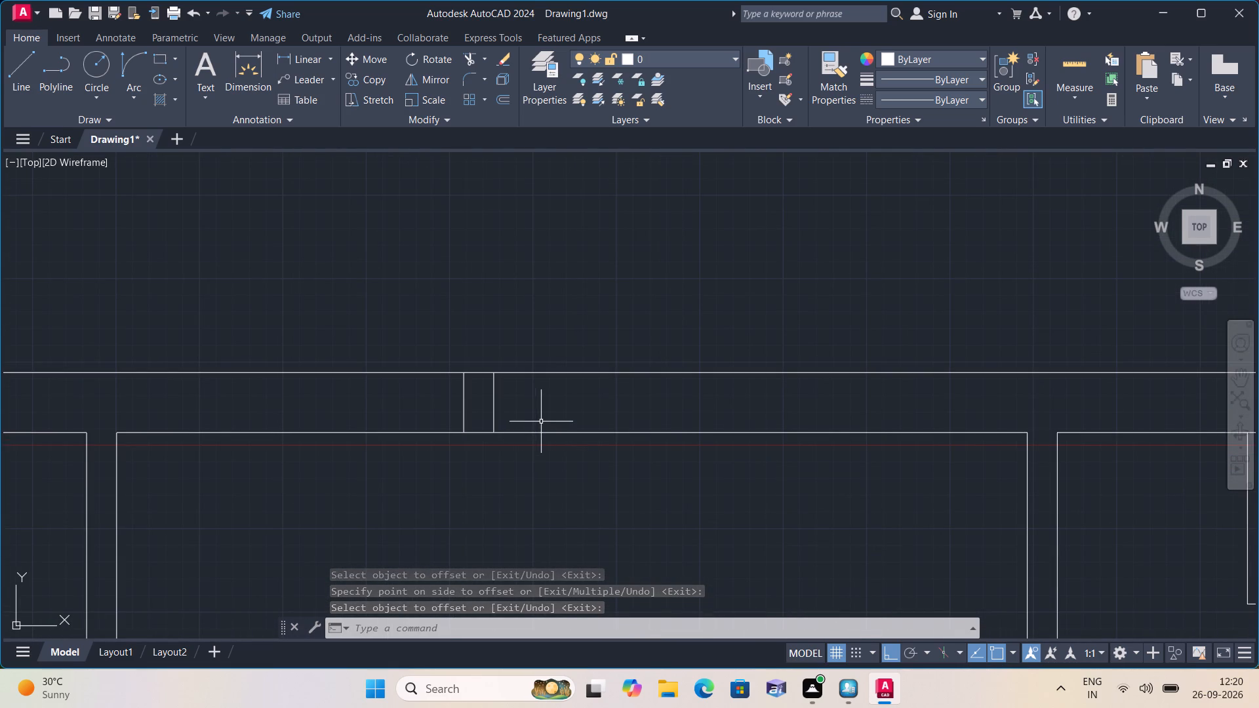
click(542, 405)
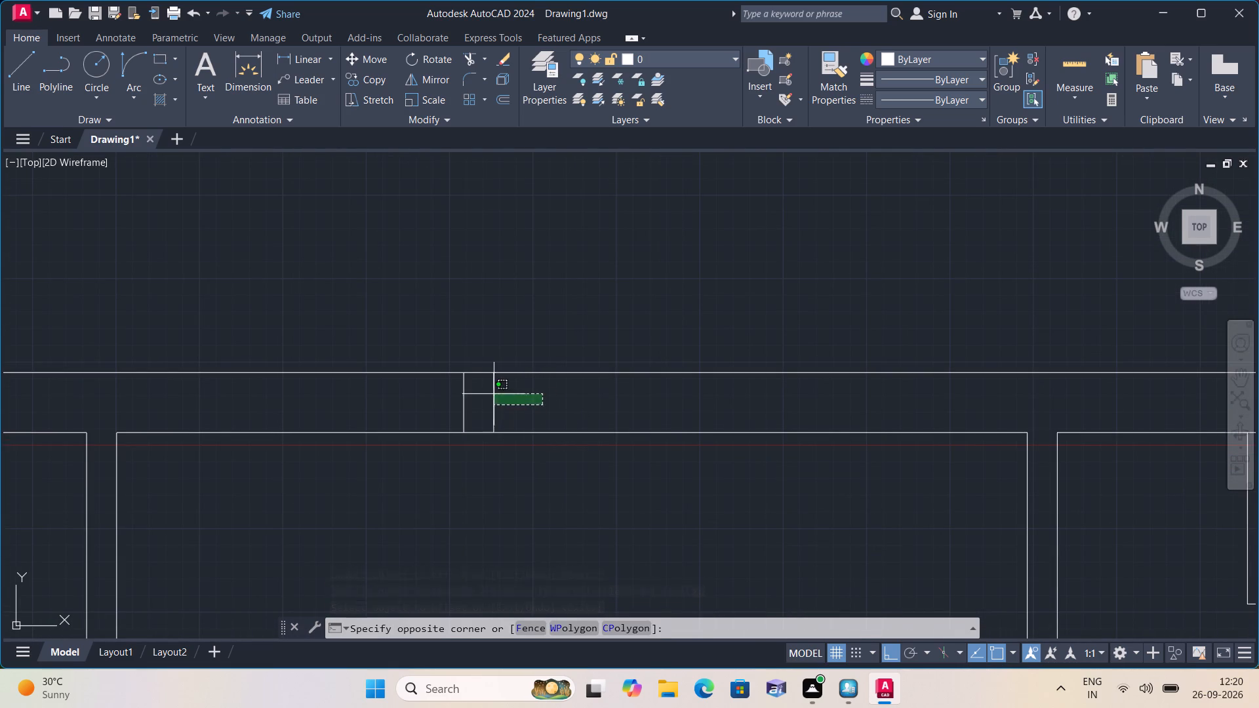
click(445, 395)
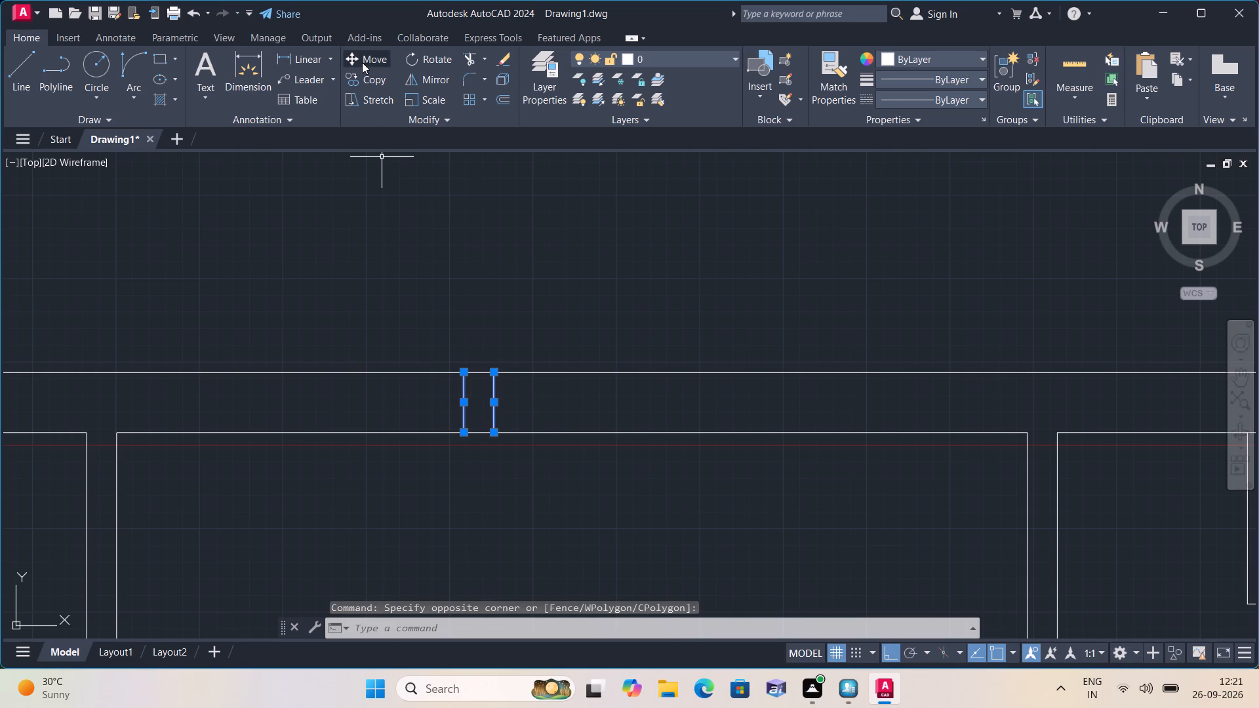
click(362, 62)
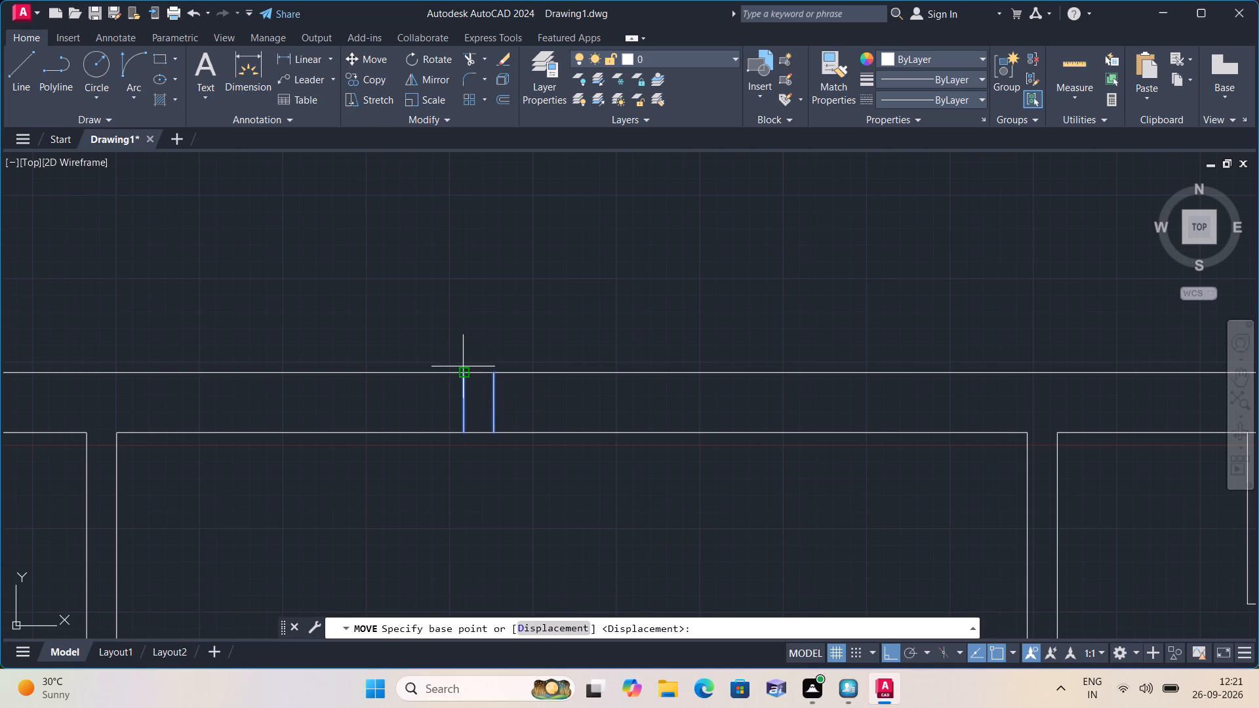
click(461, 370)
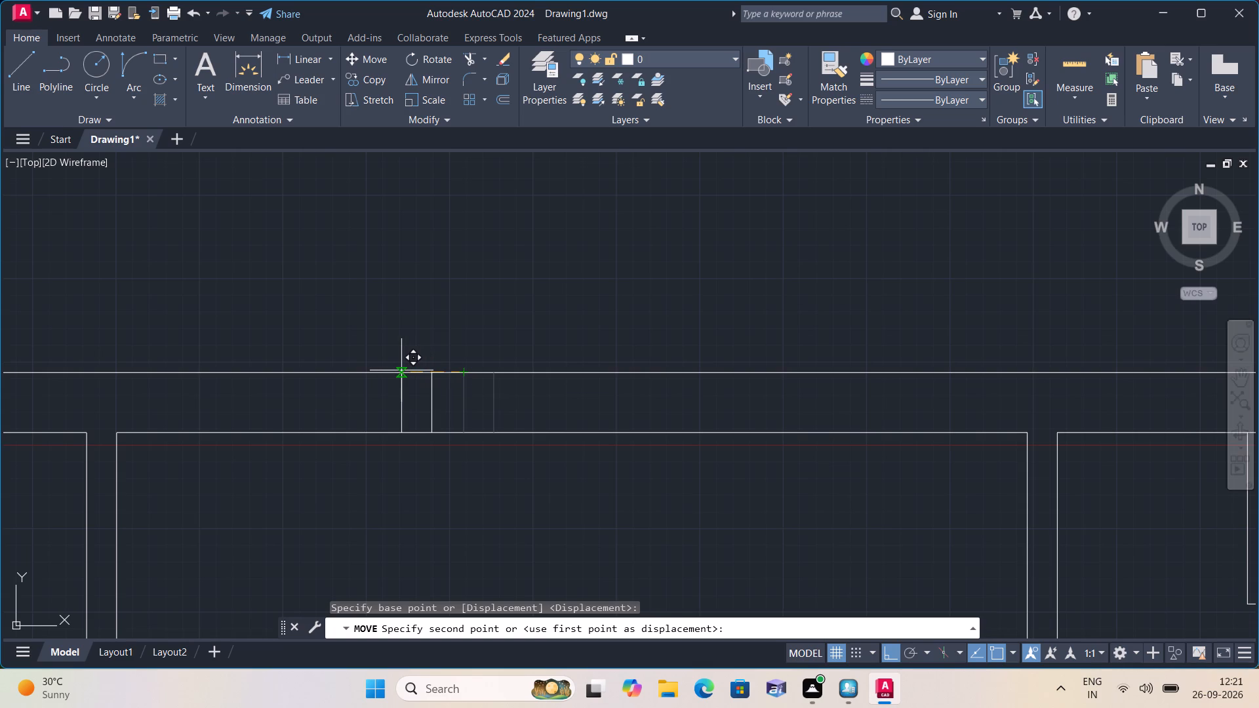
click(401, 370)
Draw consecutive horizontal segments of 2", 2' and 2" rightward from the midpoint of the fourth room's right-hand line in the top-wall pair.
scroll(507, 332, down, 1)
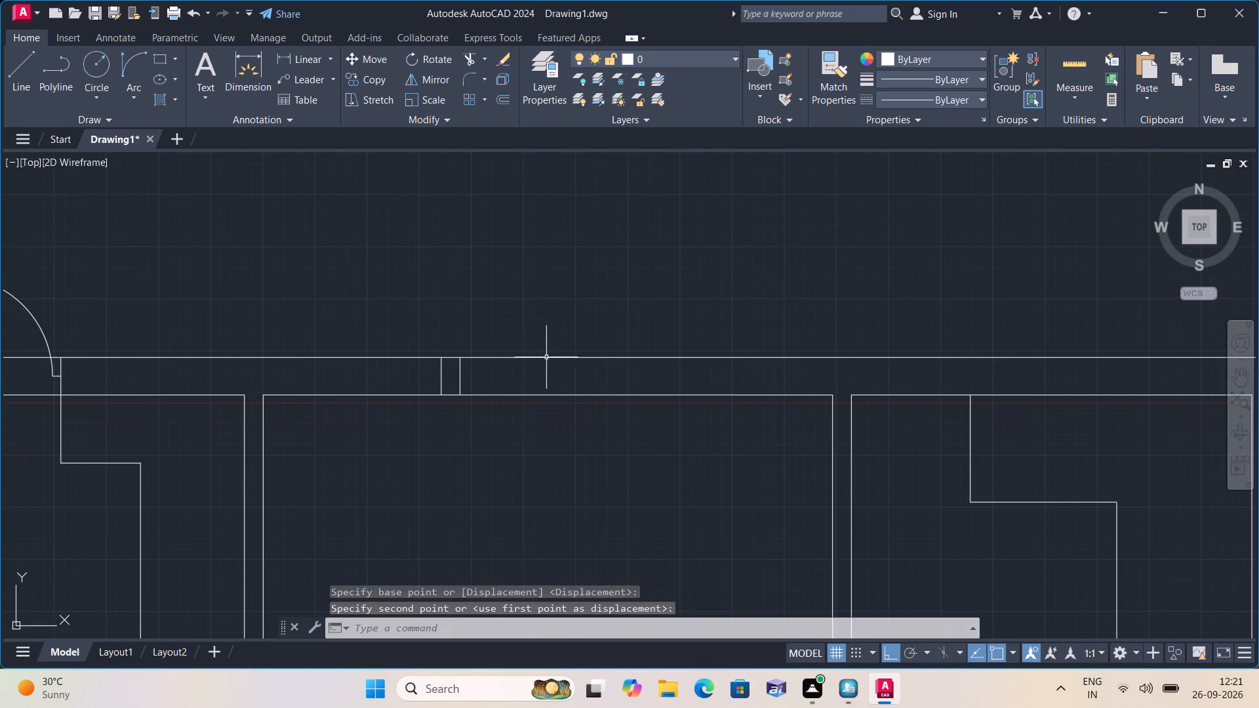
scroll(548, 367, down, 1)
middle_drag(548, 368, 512, 444)
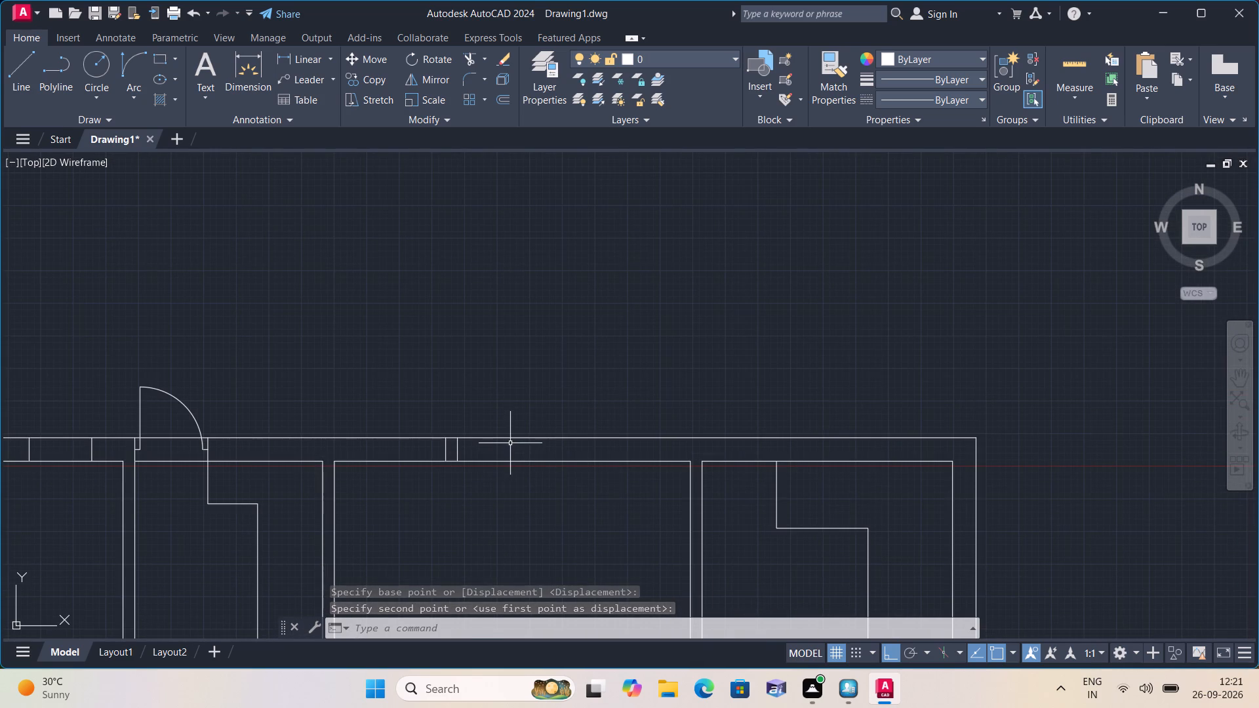
key(l)
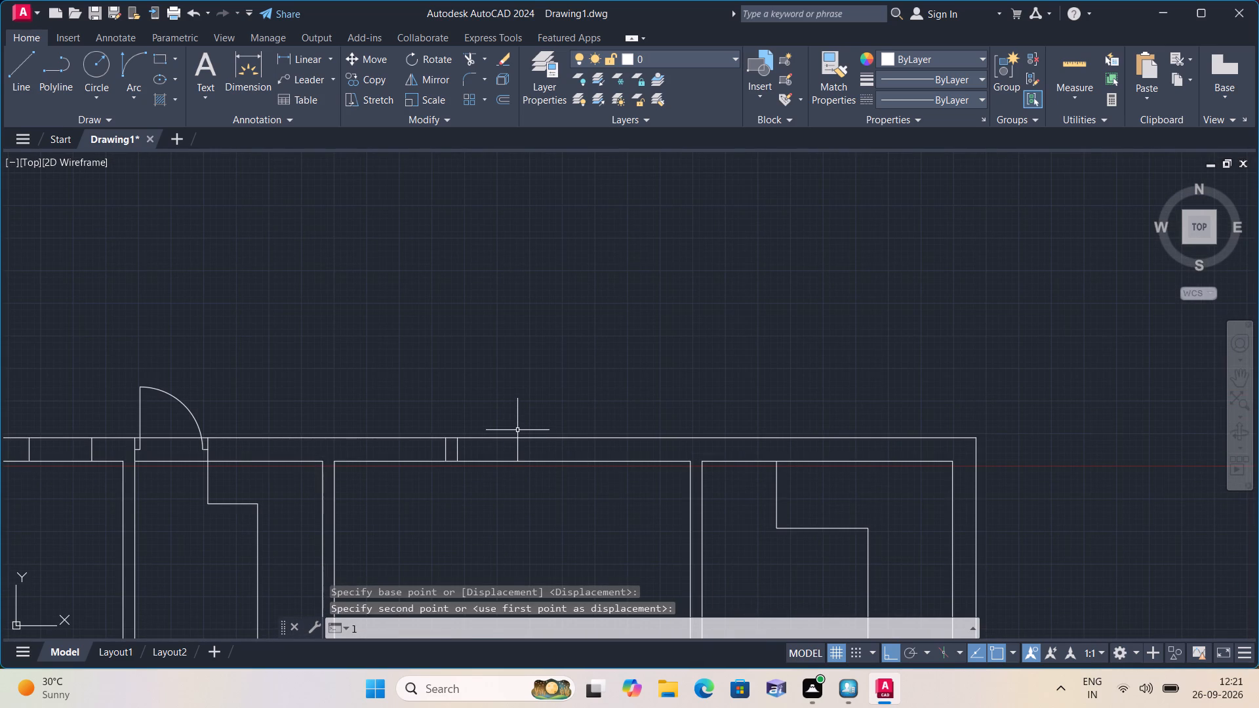
key(space)
scroll(481, 457, up, 2)
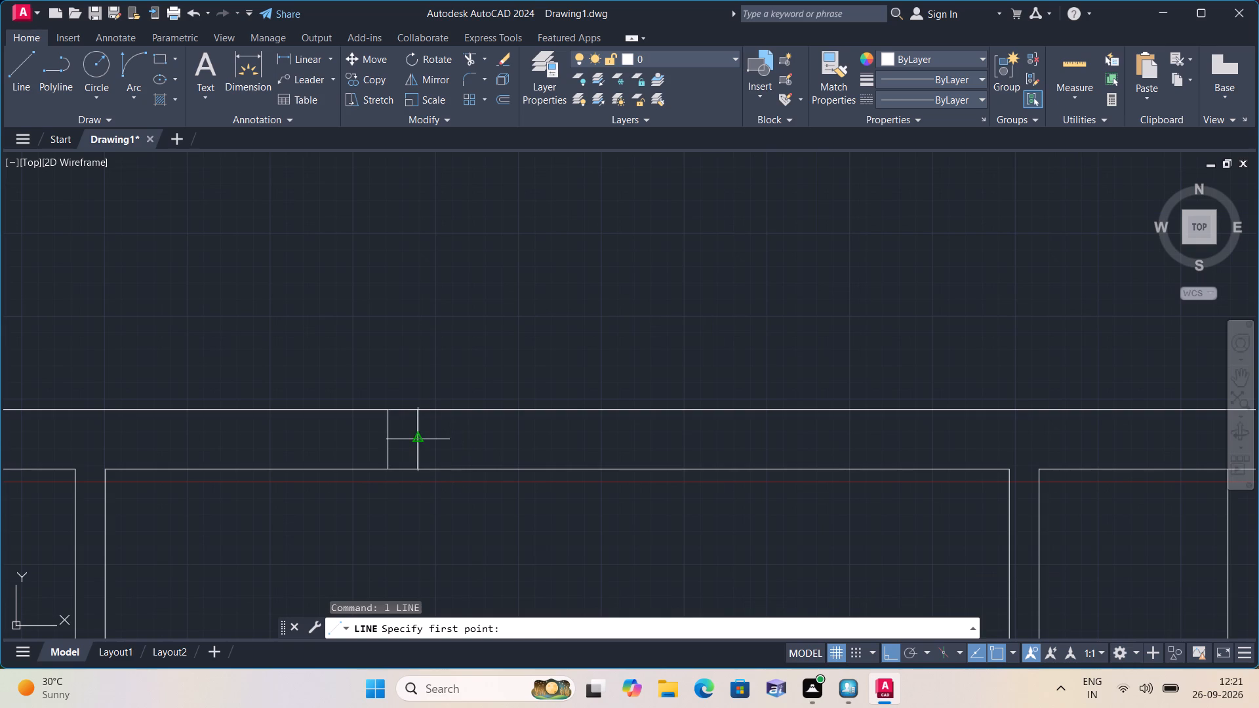
click(420, 433)
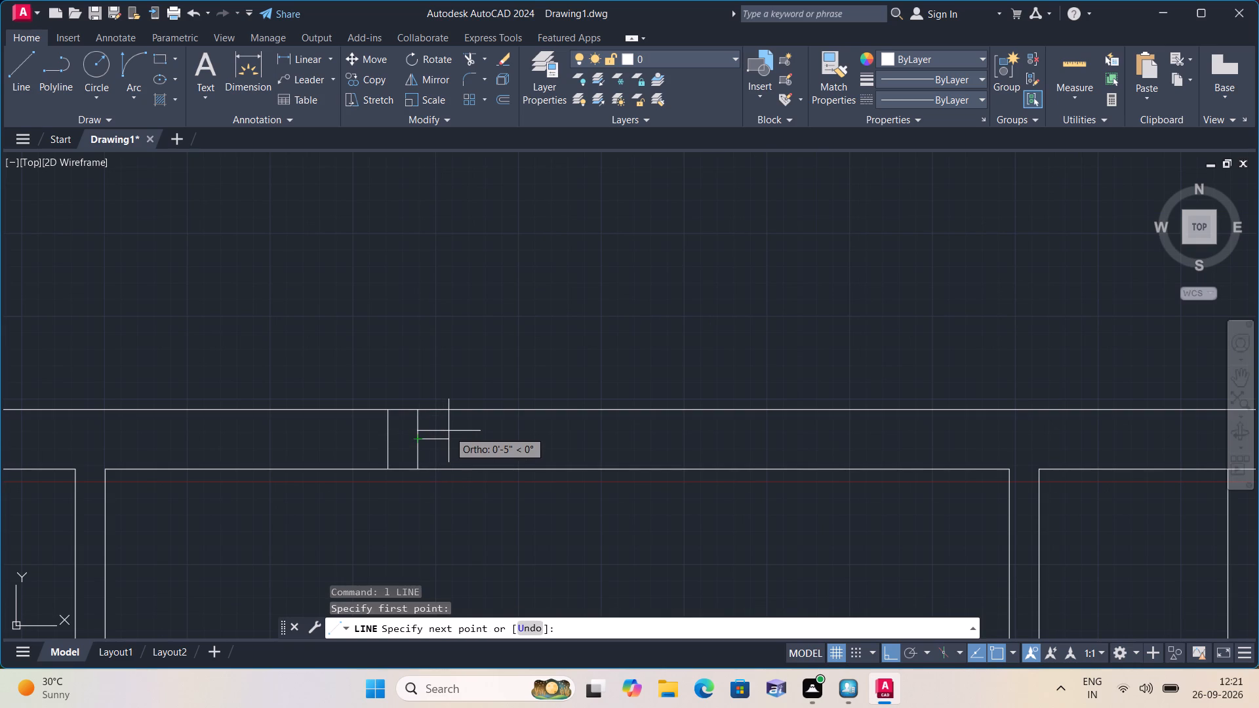
key(2)
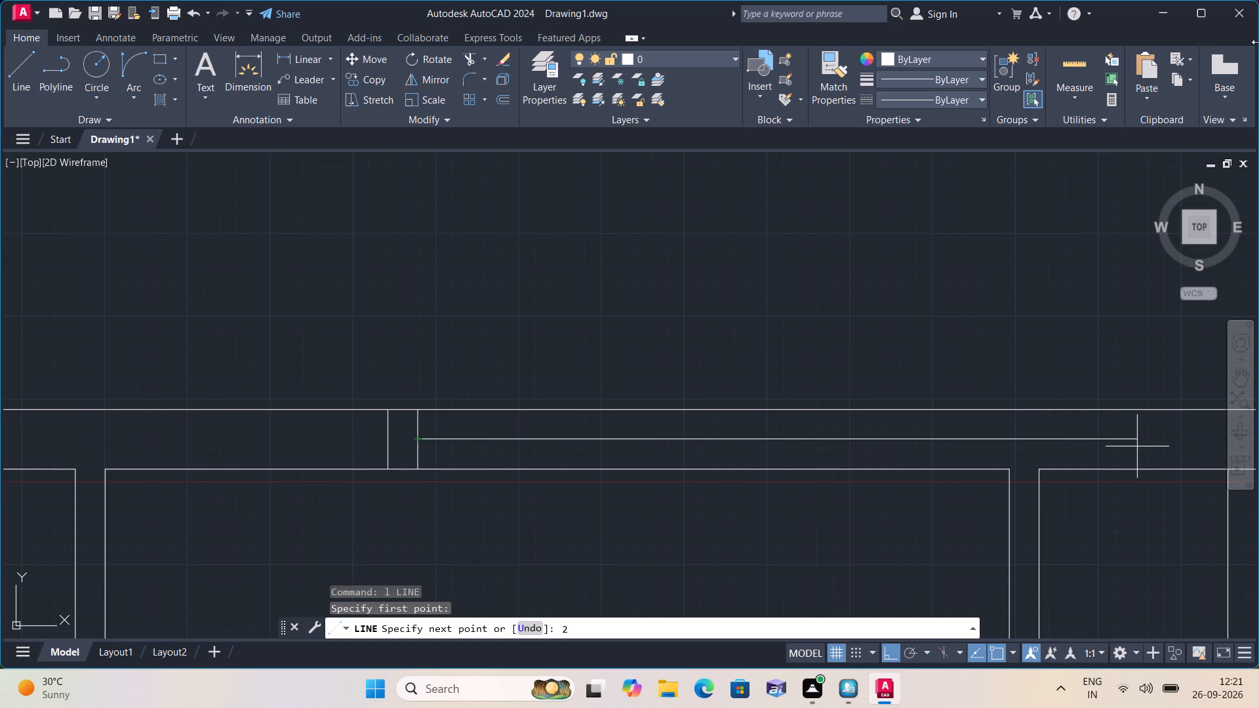
key(shift+quotedbl)
key(space)
text(2')
key(space)
text(2")
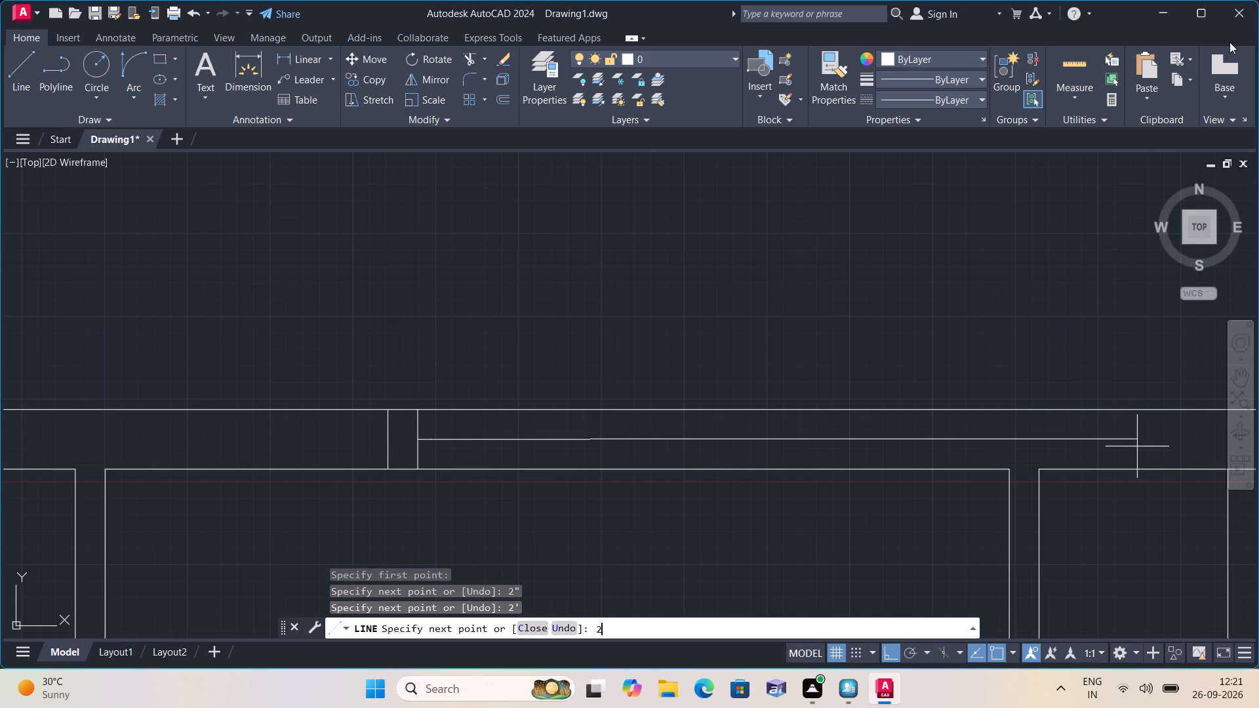
key(space)
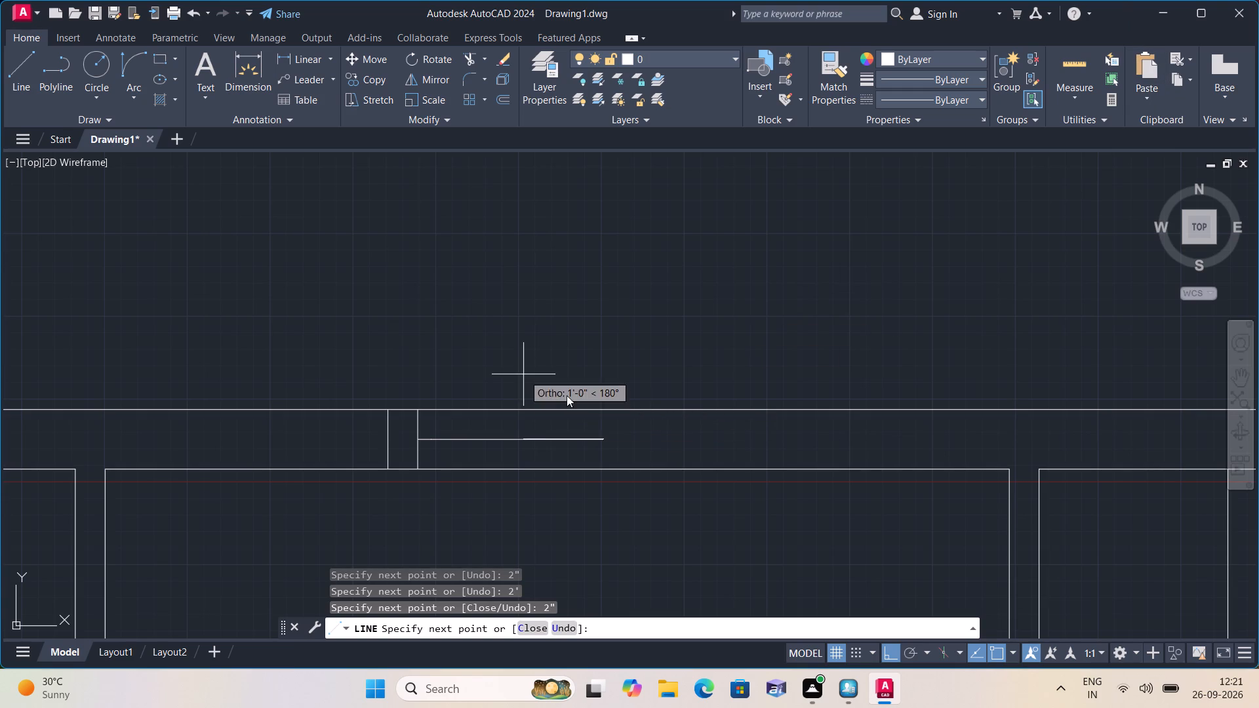
Draw the door's far jamb from the segments' end, up to the outer wall face and down to the inner face.
scroll(612, 427, up, 1)
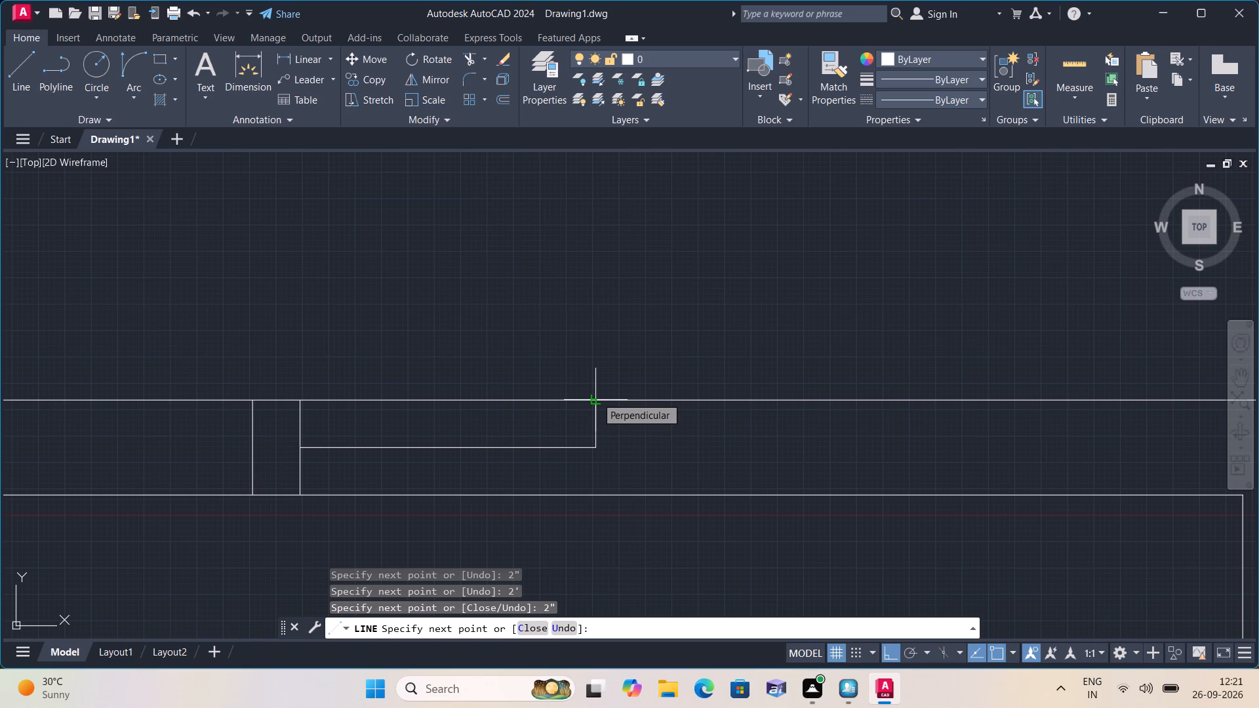
click(596, 397)
key(space)
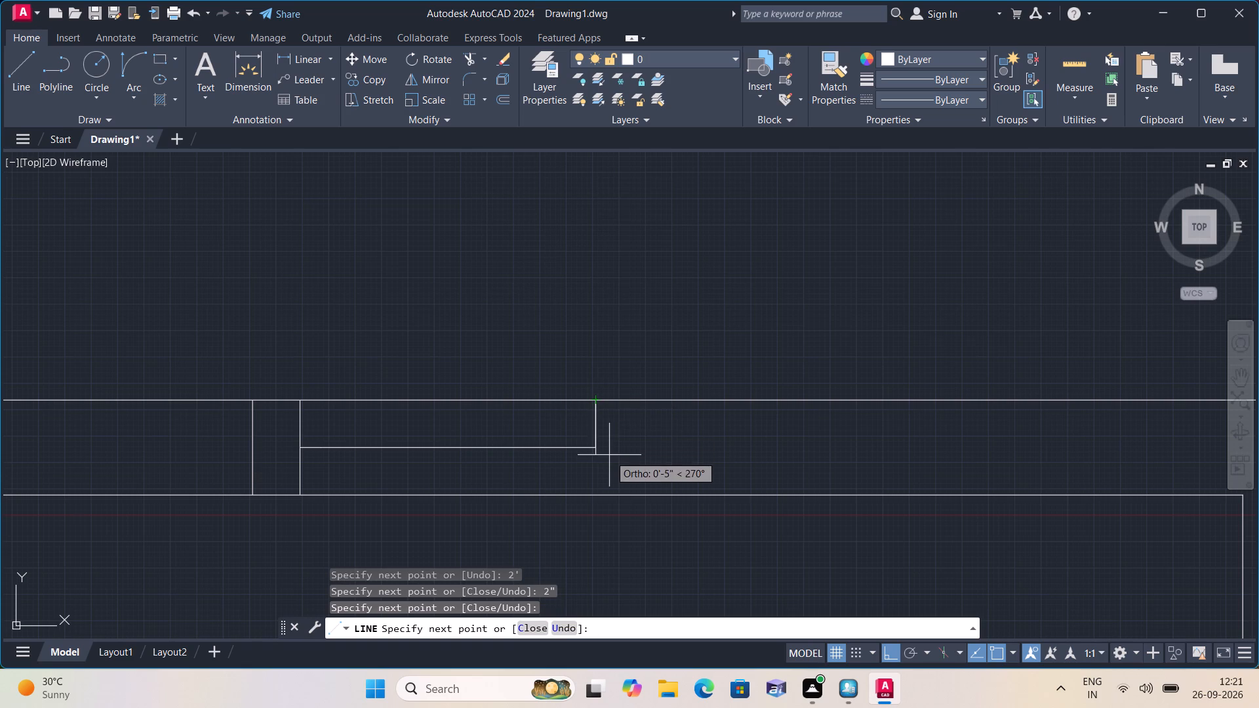
key(space)
click(595, 445)
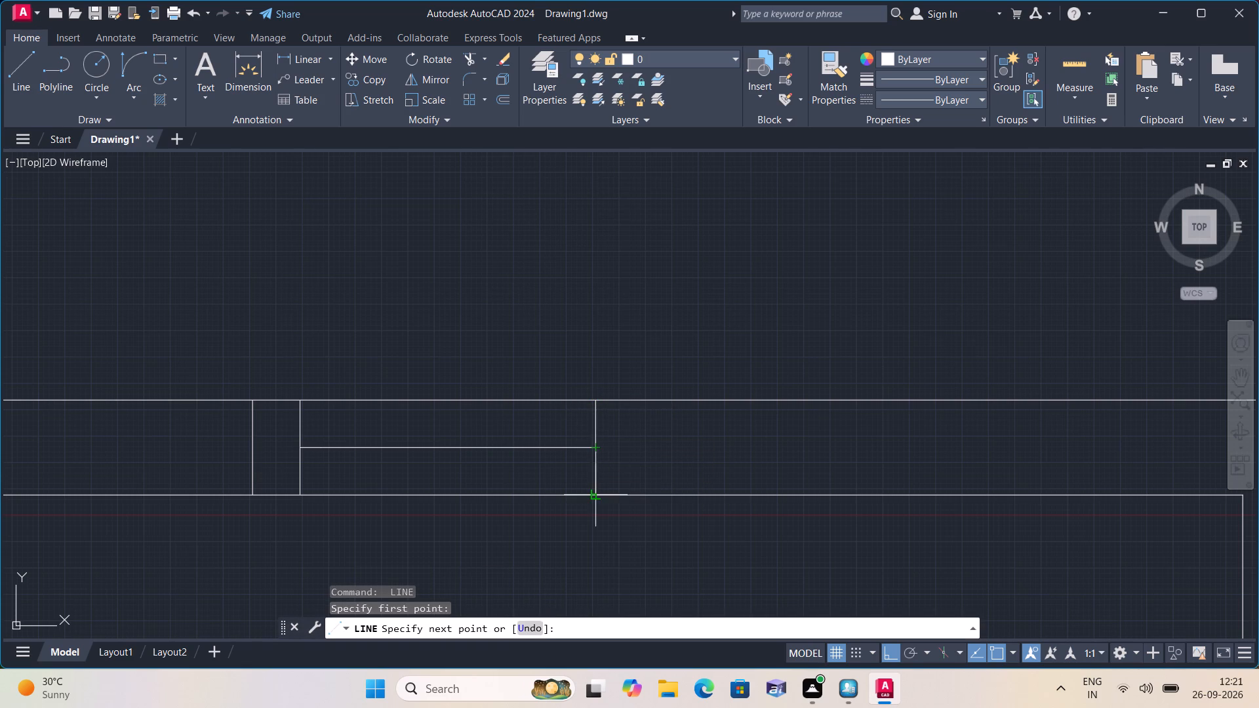
click(595, 498)
key(space)
Erase the 2' middle segment of the fourth room's opening, keeping the two 2" door stops.
click(542, 446)
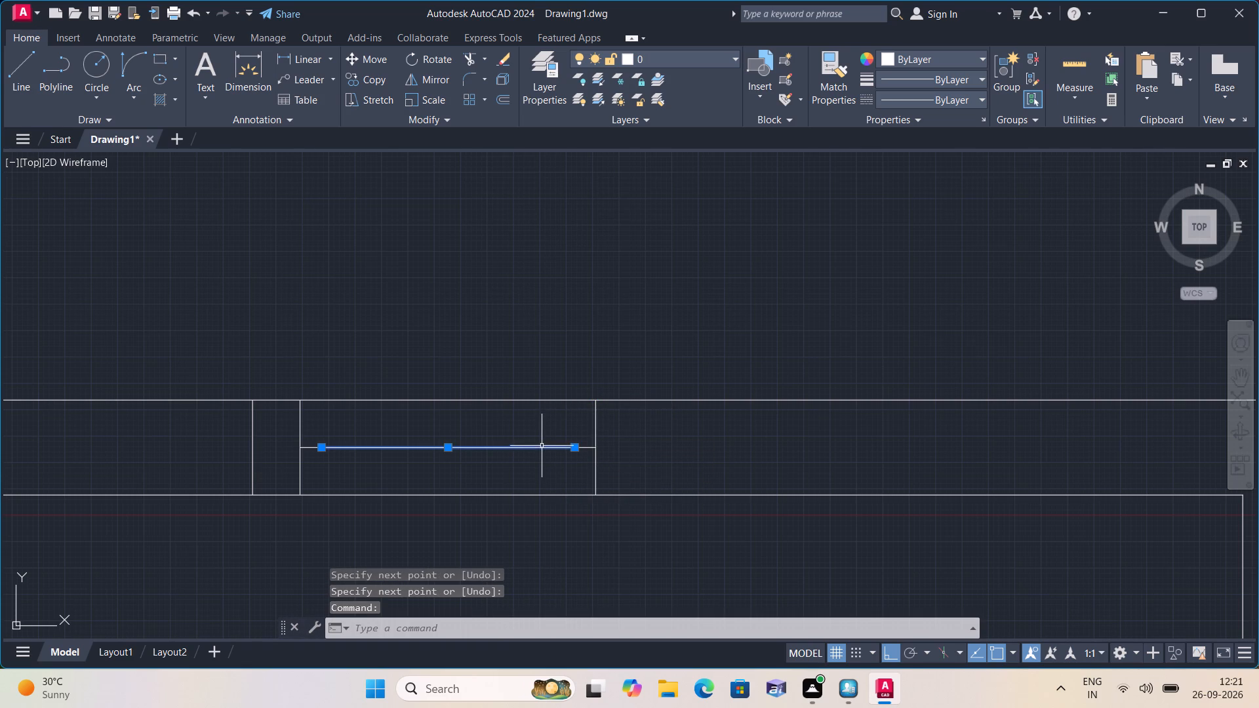
key(Delete)
Draw a 2' vertical door leaf upward from the inner end of the opening's left 2" stop.
text(l)
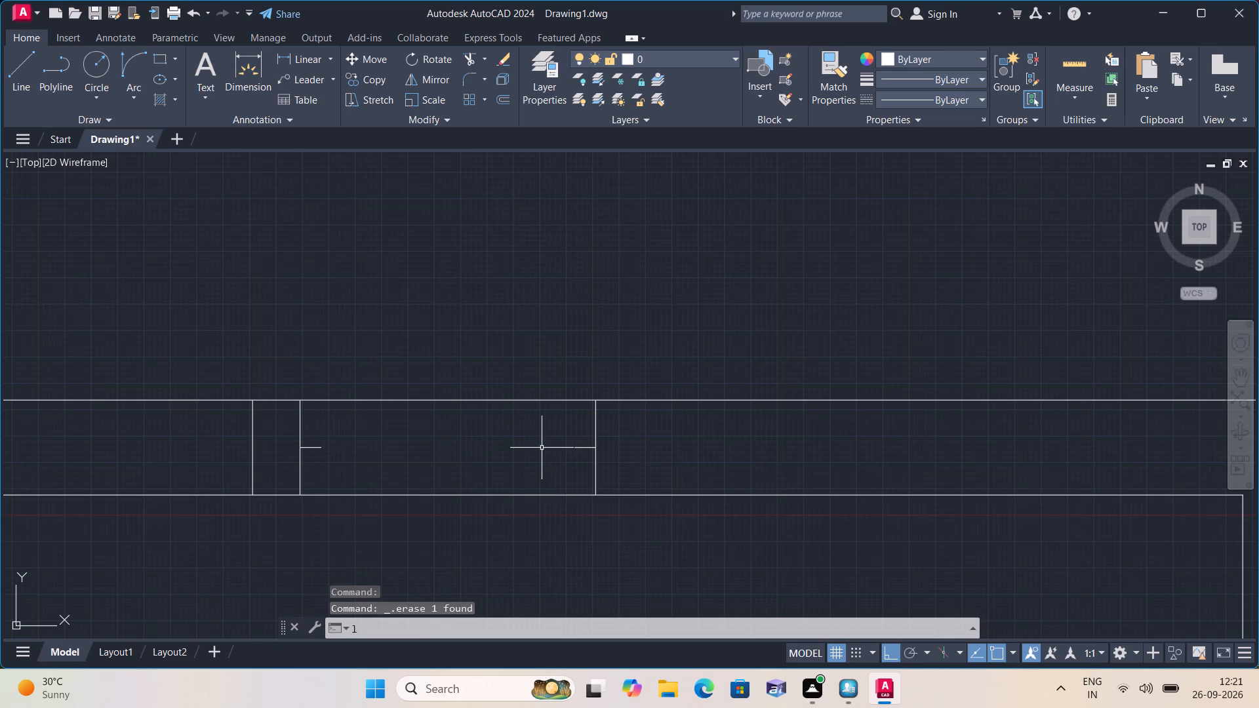
key(space)
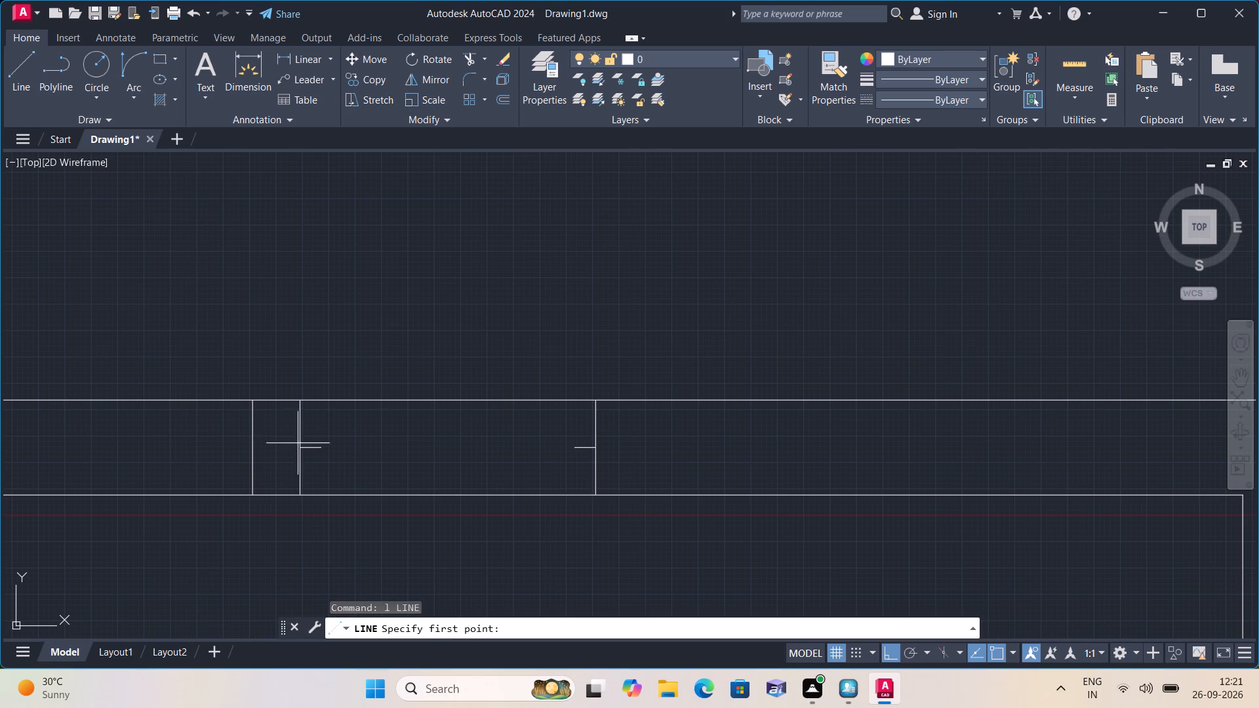
click(319, 449)
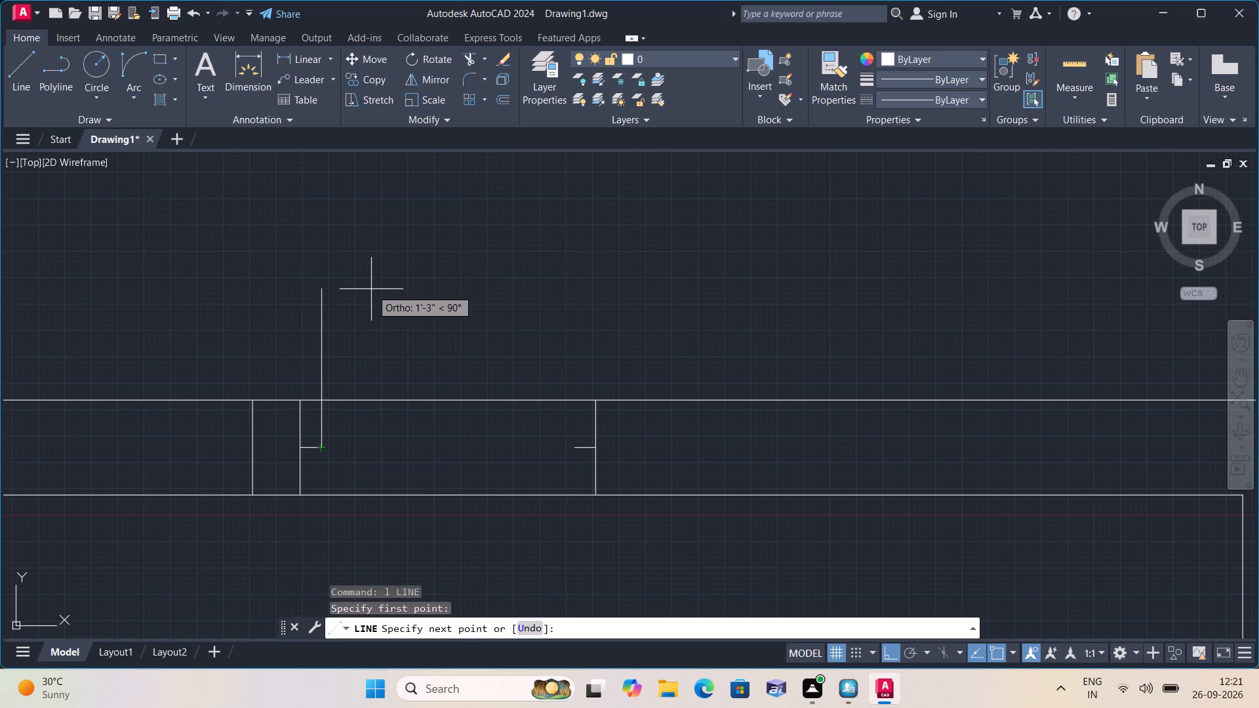
text(2')
key(space)
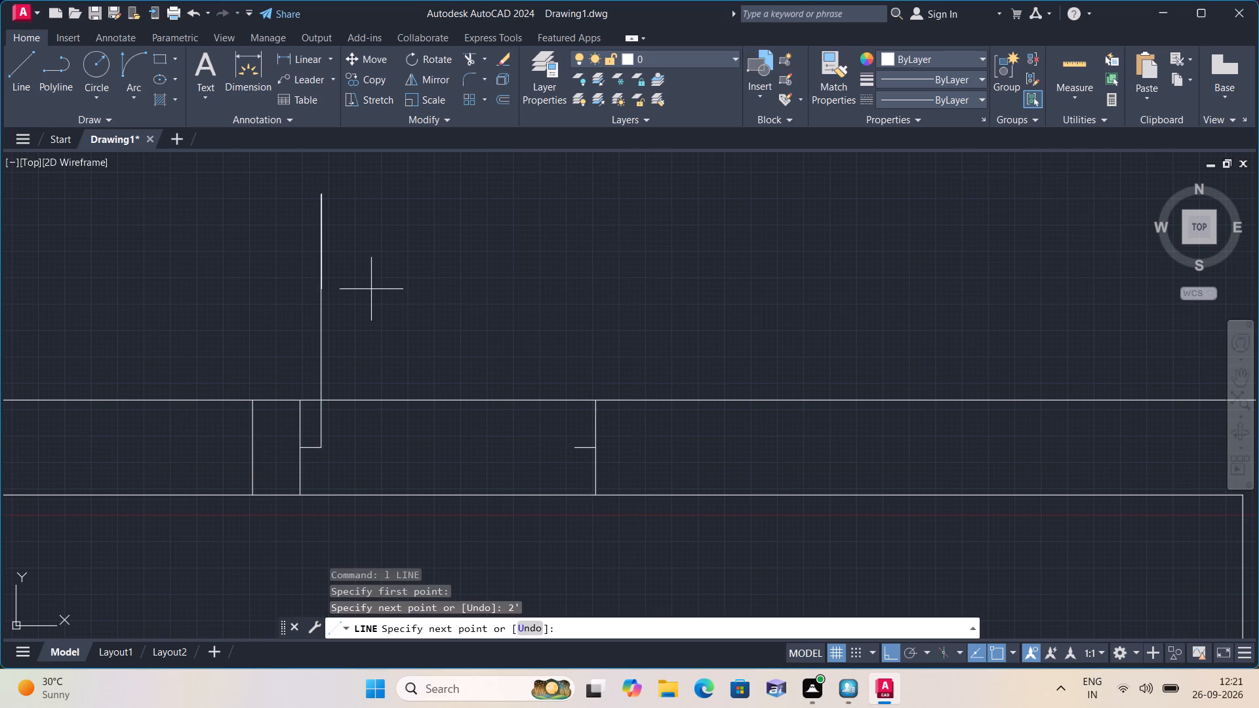
key(Escape)
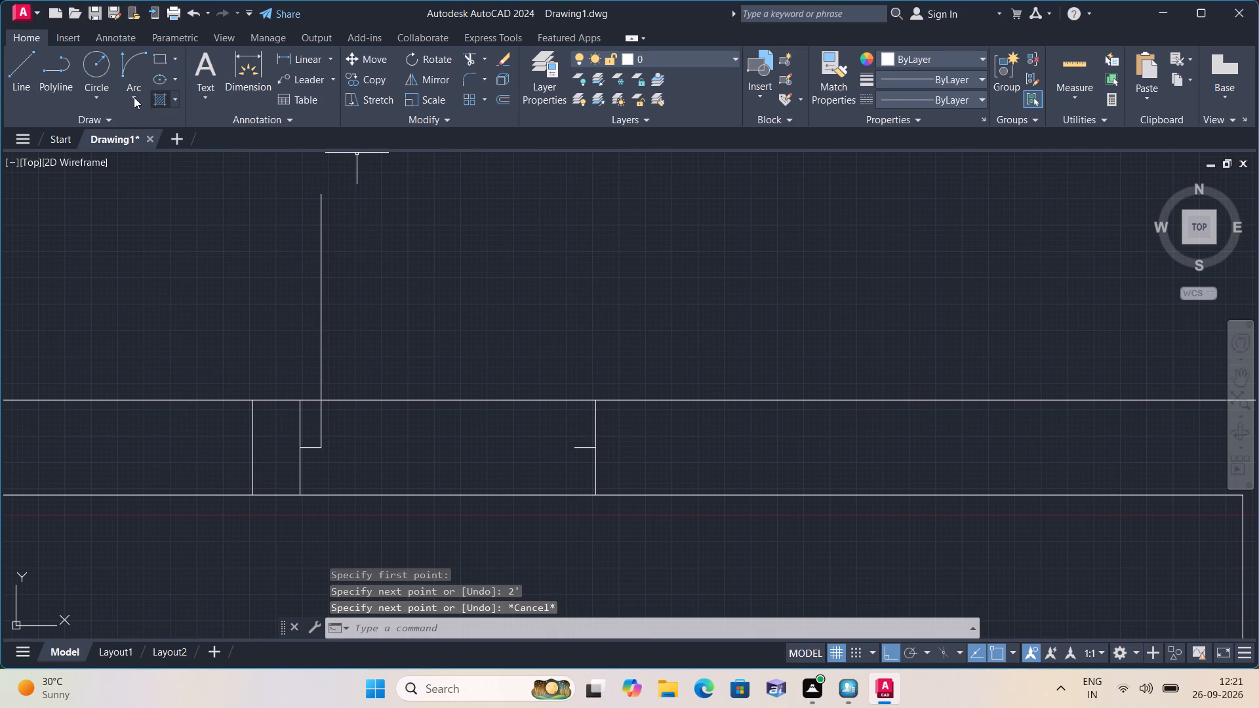
Draw the door swing arc by start, end and direction from the leaf's top to the right stop's inner end.
click(134, 95)
click(173, 296)
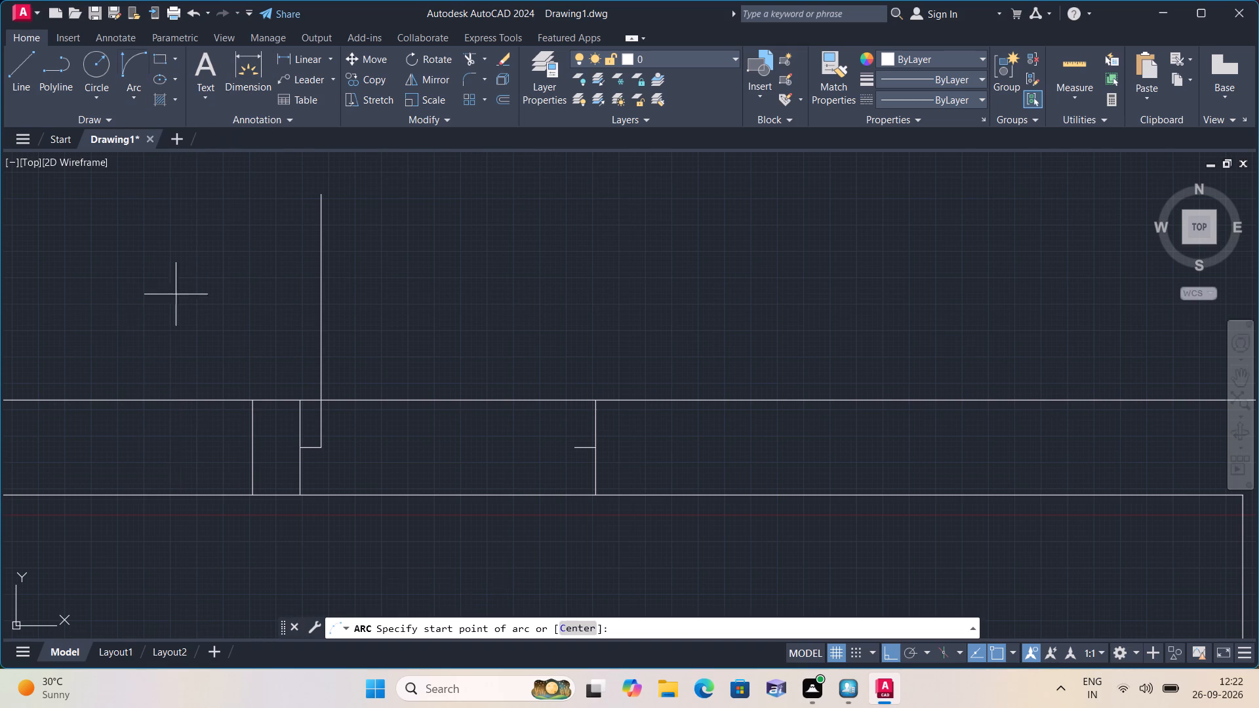
click(320, 197)
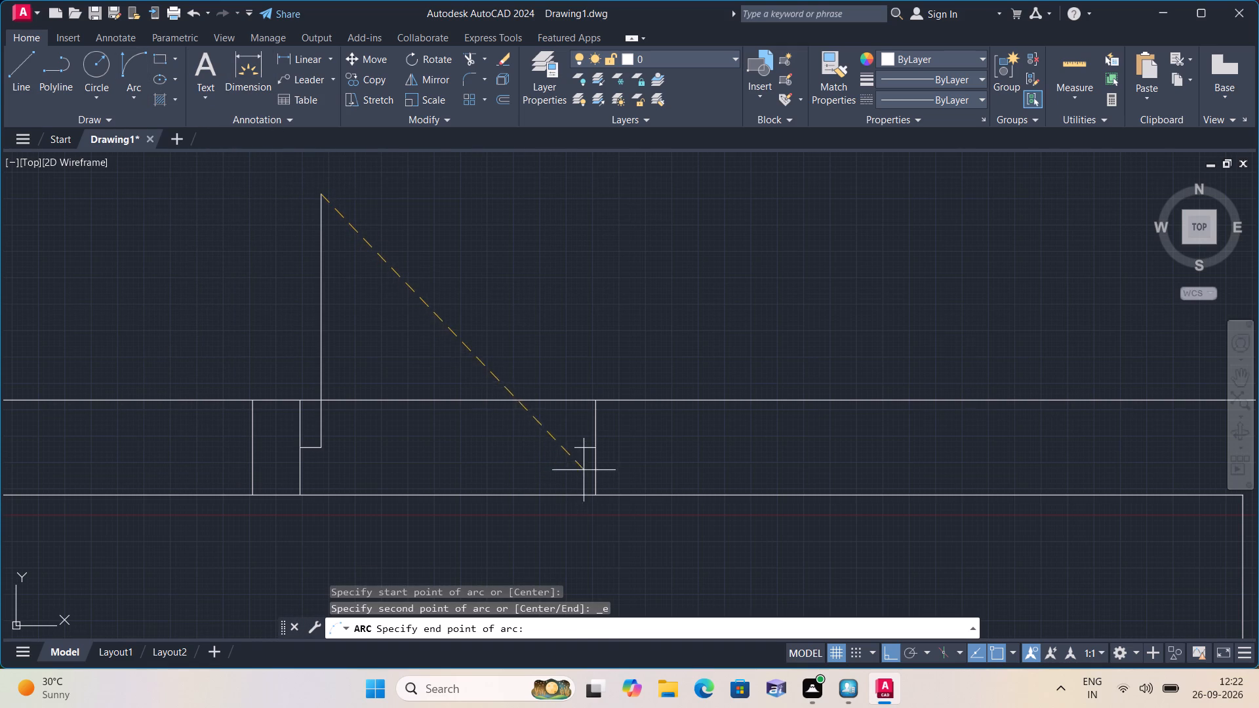
click(570, 443)
click(578, 300)
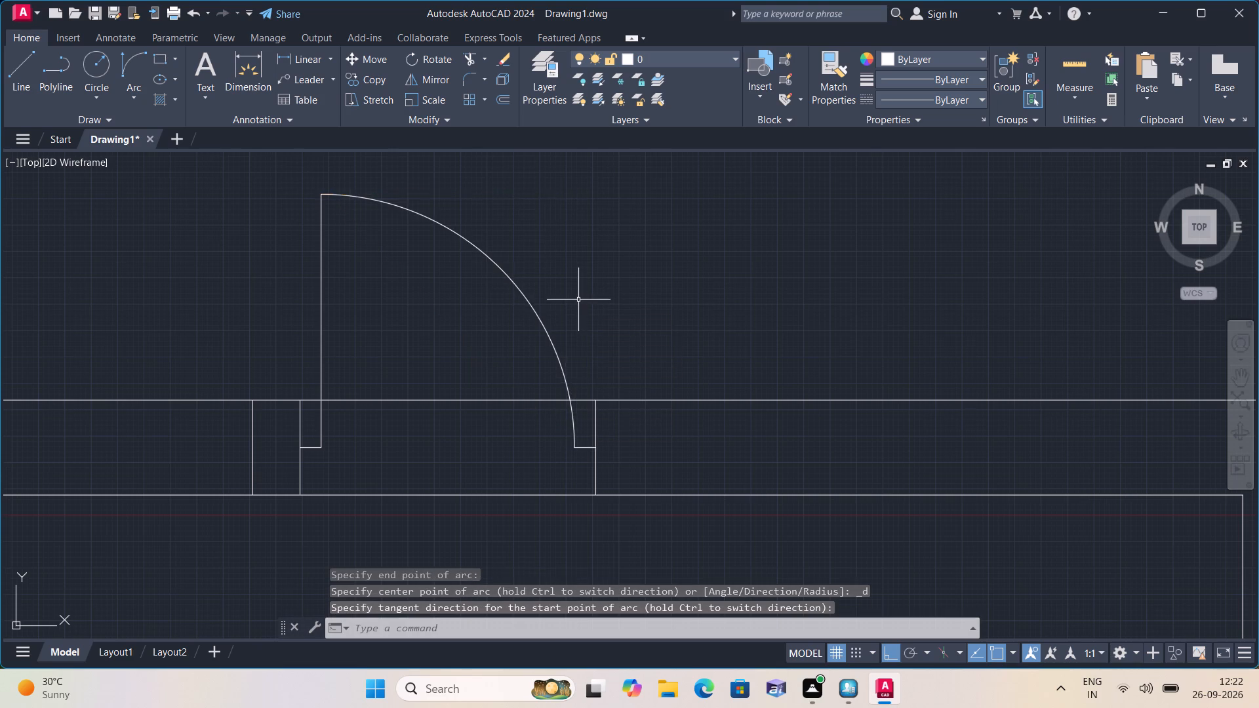
Examine the doors along the top wall and the rooms below it.
scroll(599, 286, down, 2)
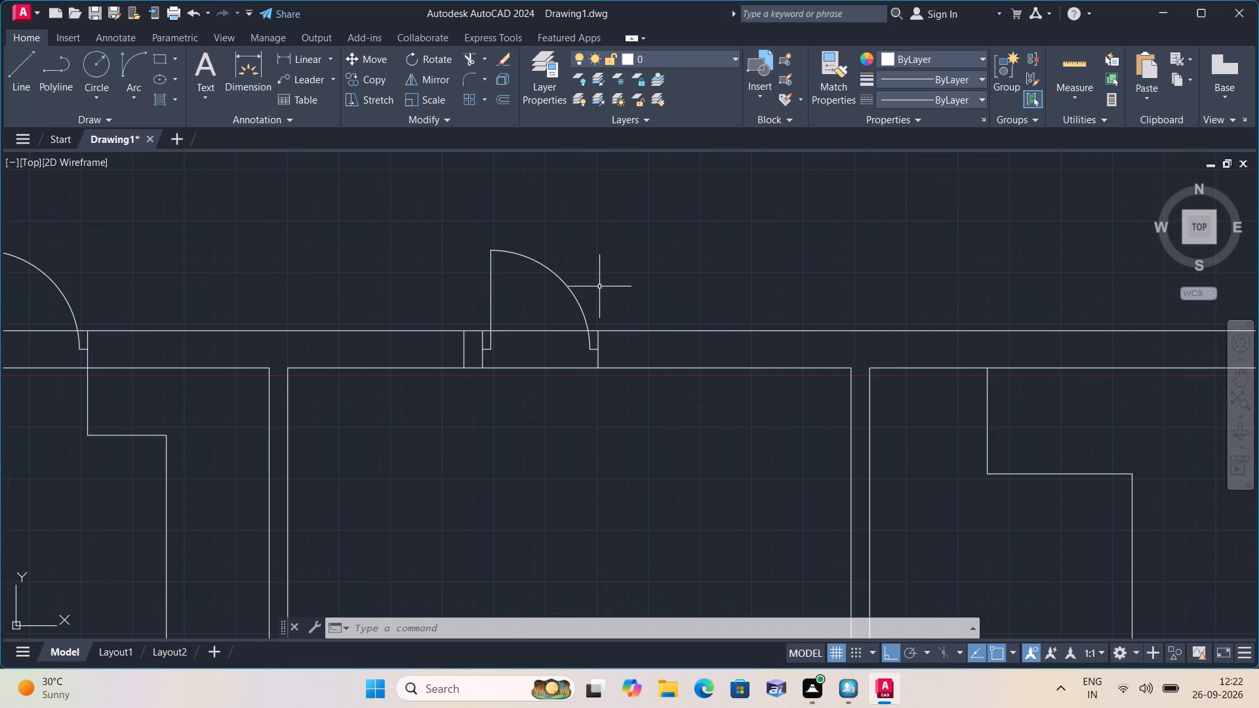
scroll(599, 286, down, 1)
scroll(599, 286, up, 1)
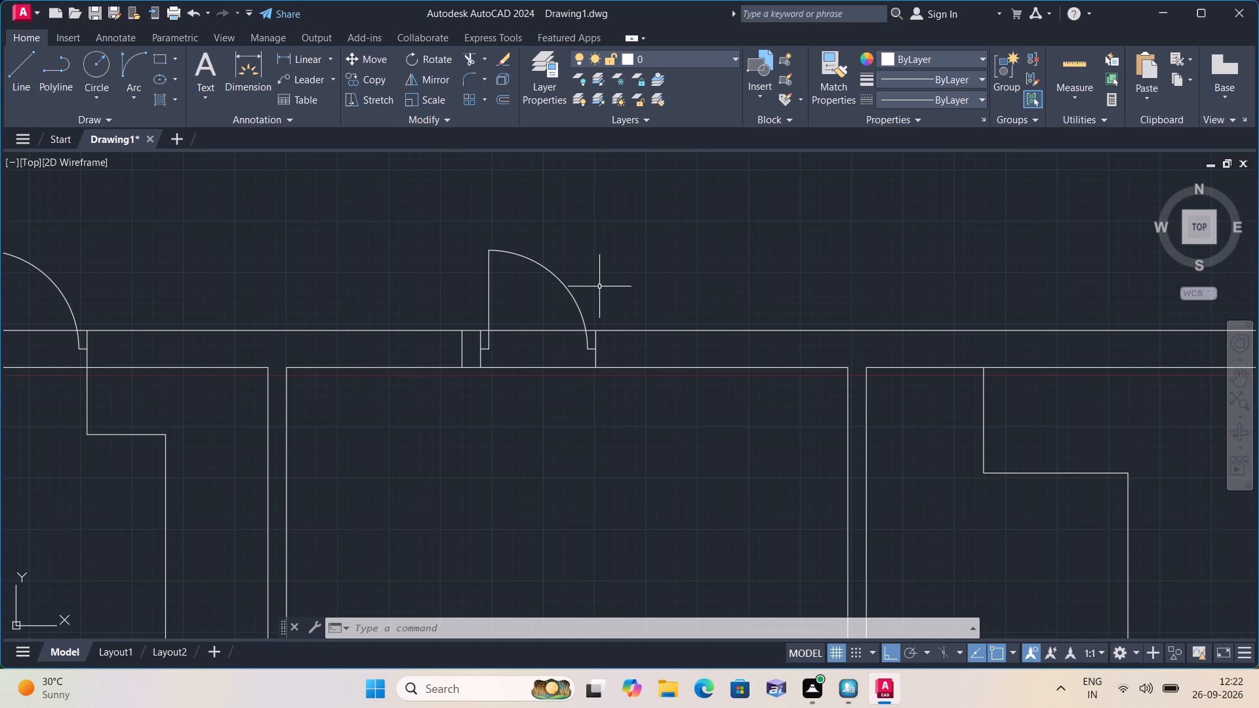
scroll(599, 286, down, 1)
scroll(599, 286, up, 2)
scroll(599, 286, down, 3)
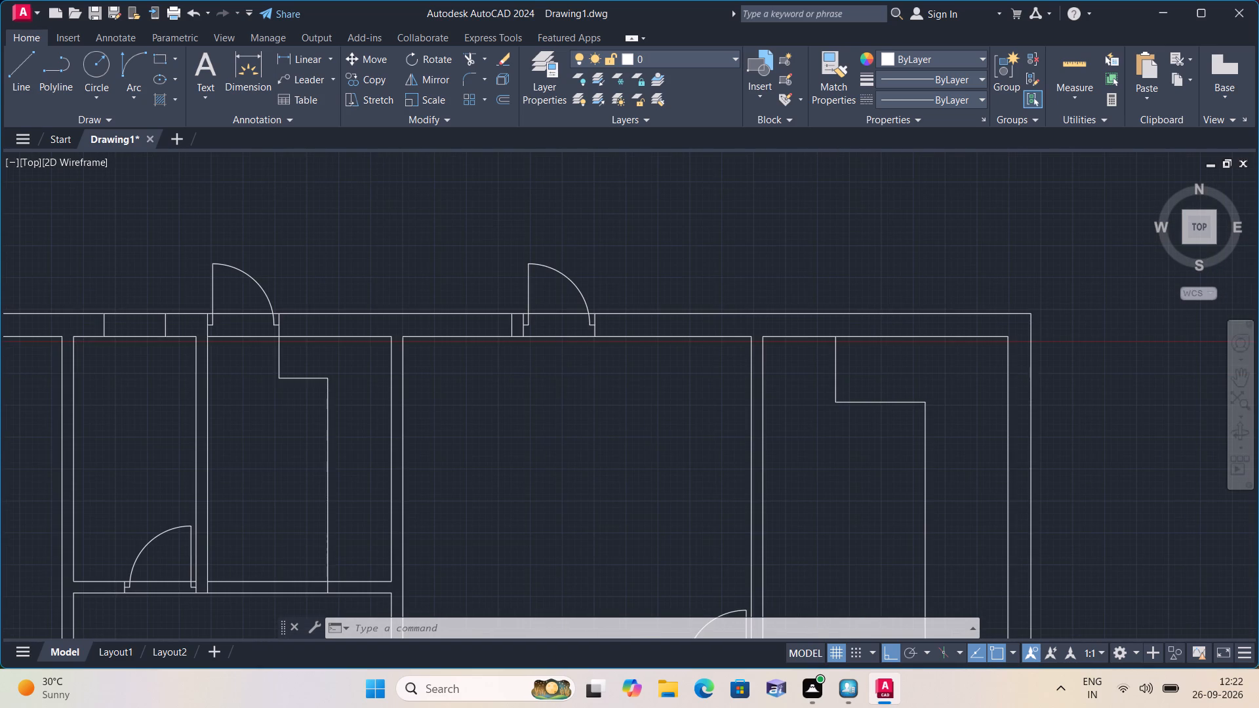
scroll(599, 286, down, 1)
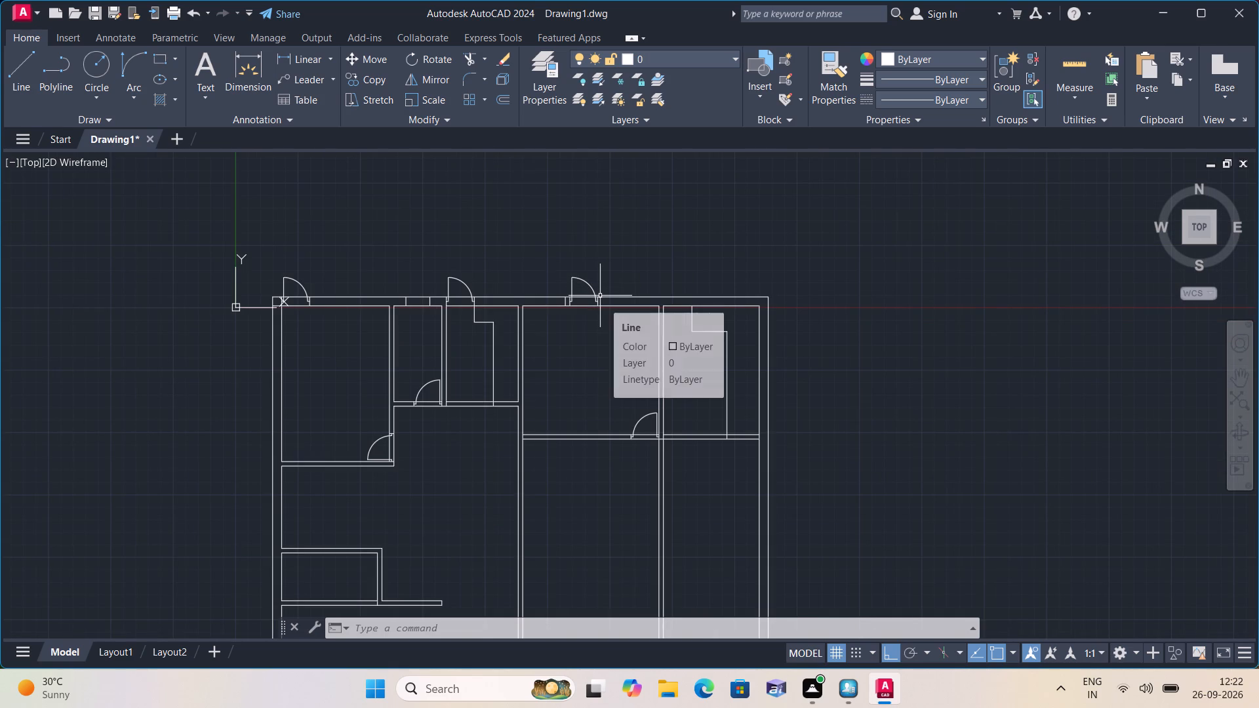
scroll(600, 296, up, 1)
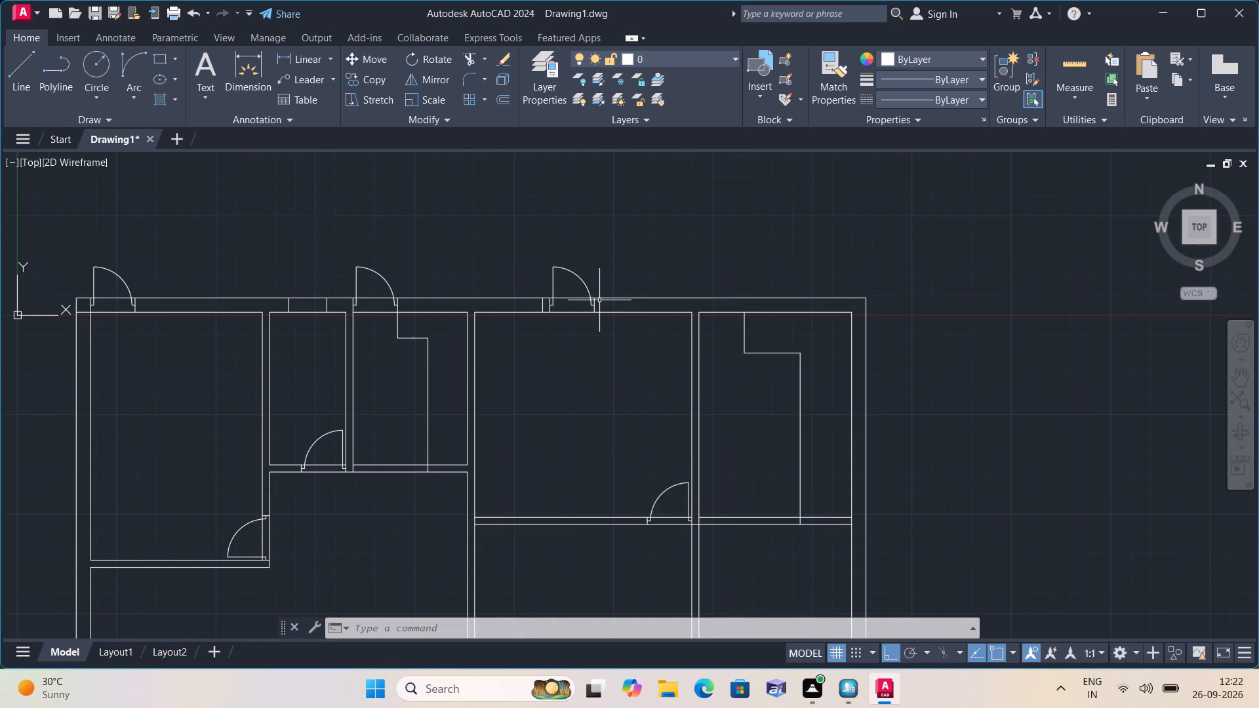
middle_click(597, 300)
scroll(579, 302, down, 1)
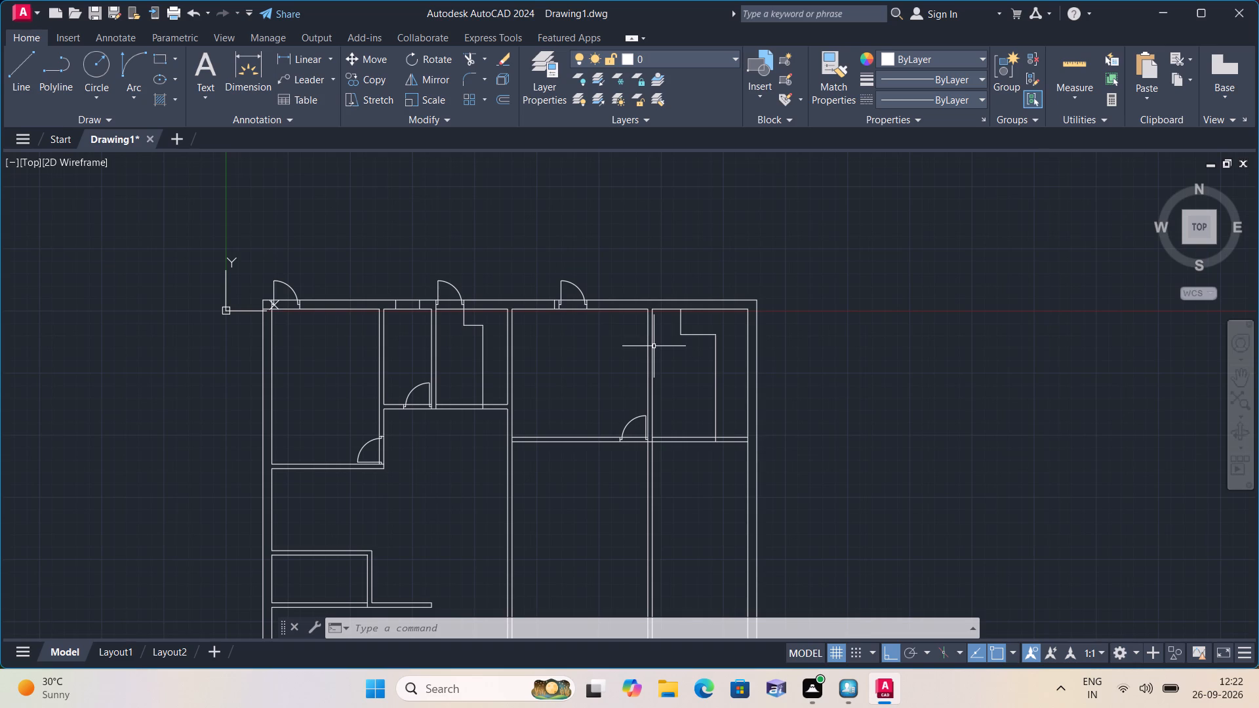
Draw a vertical line across the top outer wall from the fifth room's upper-left inner corner to the outer face.
scroll(702, 341, up, 2)
middle_drag(652, 311, 618, 413)
scroll(622, 406, up, 1)
text(l)
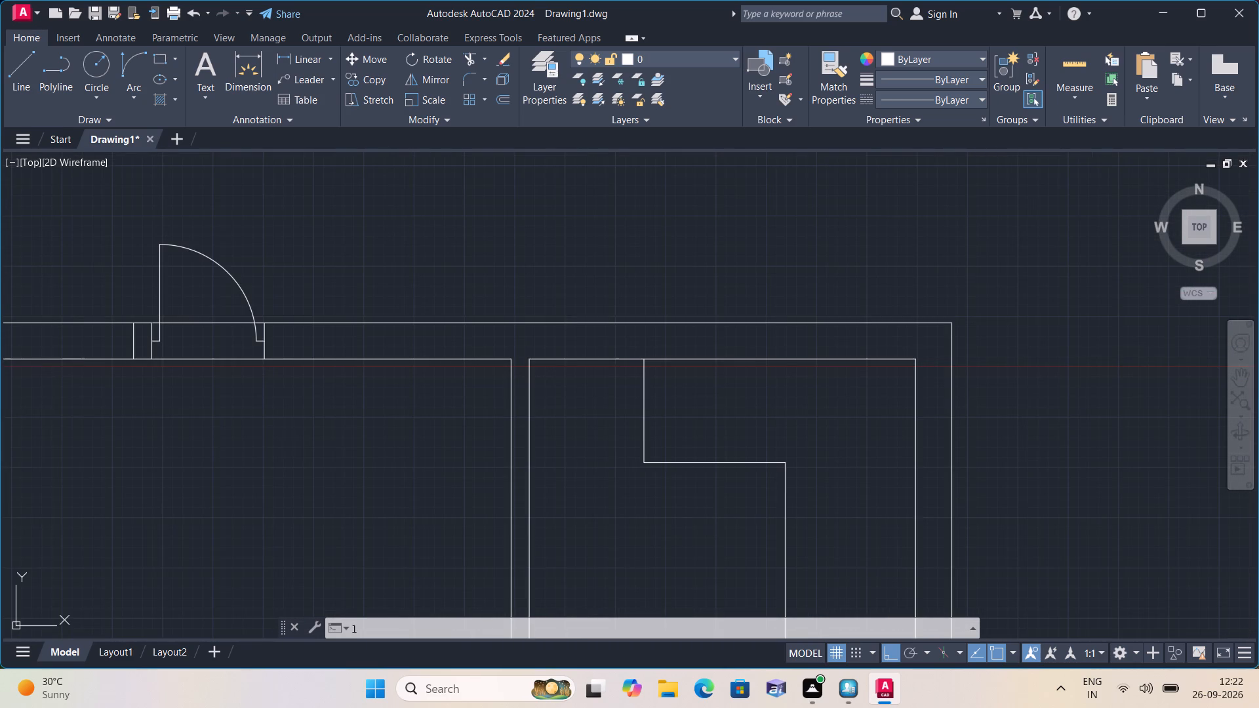
key(space)
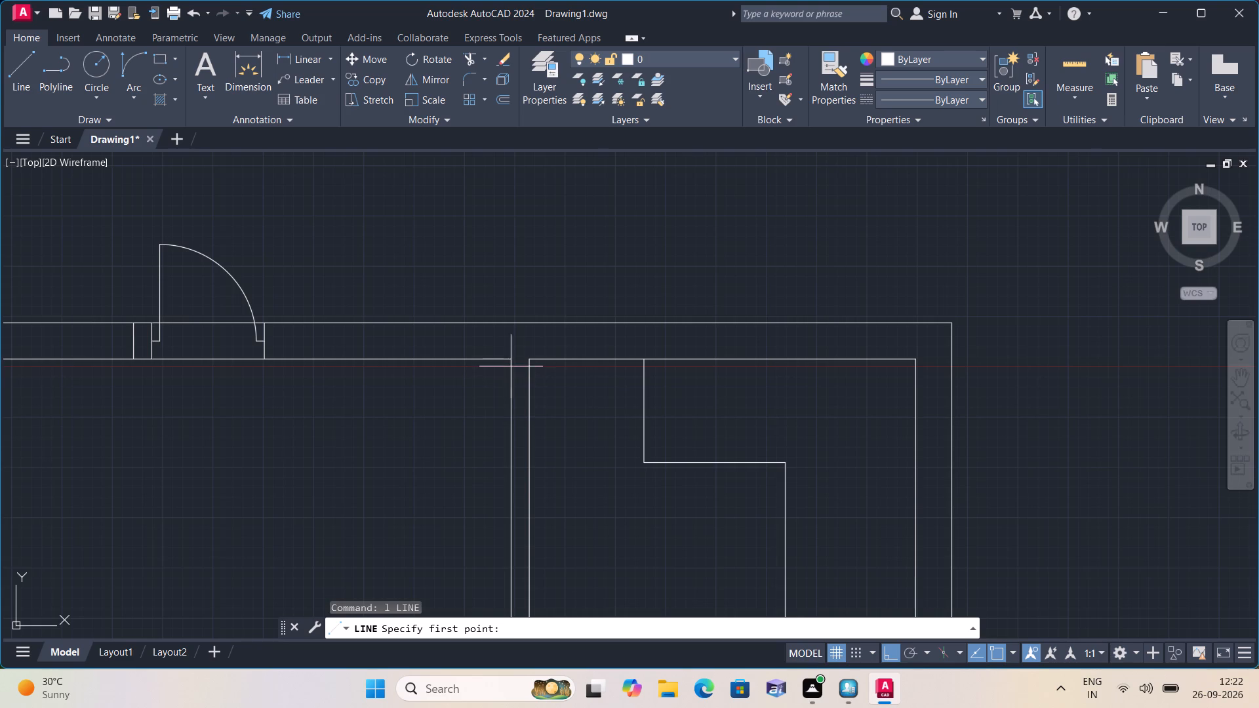
click(526, 356)
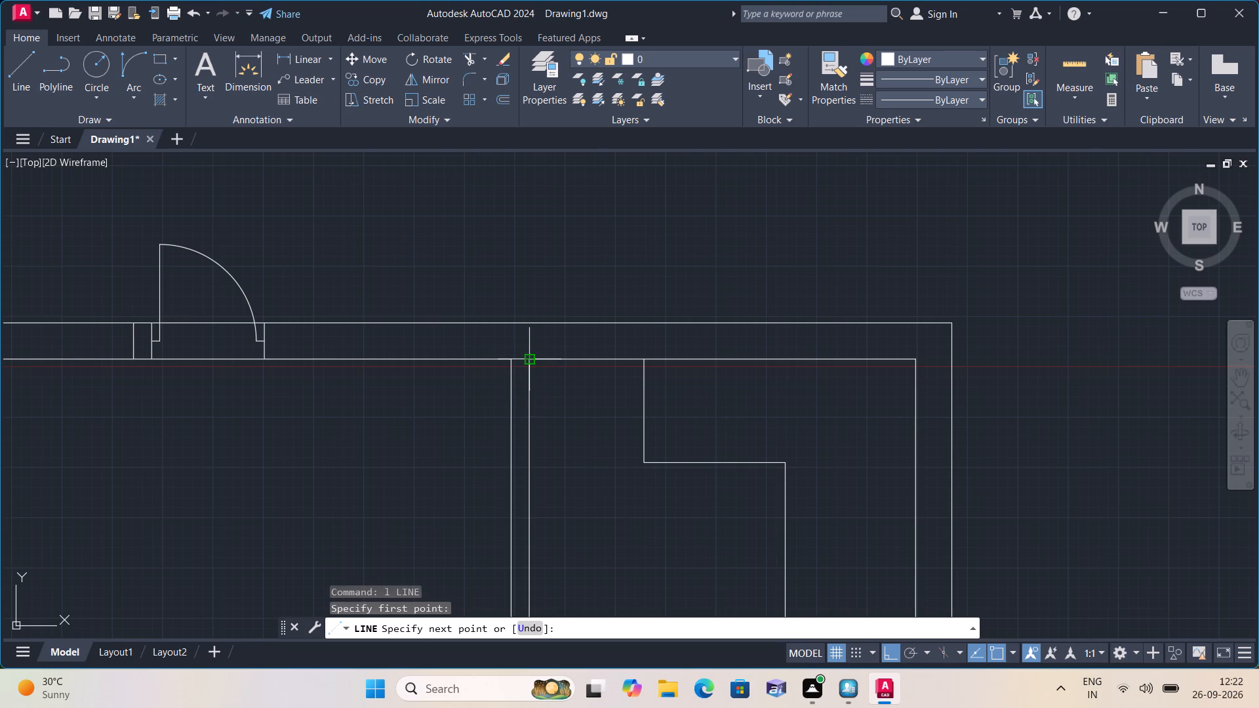
click(528, 323)
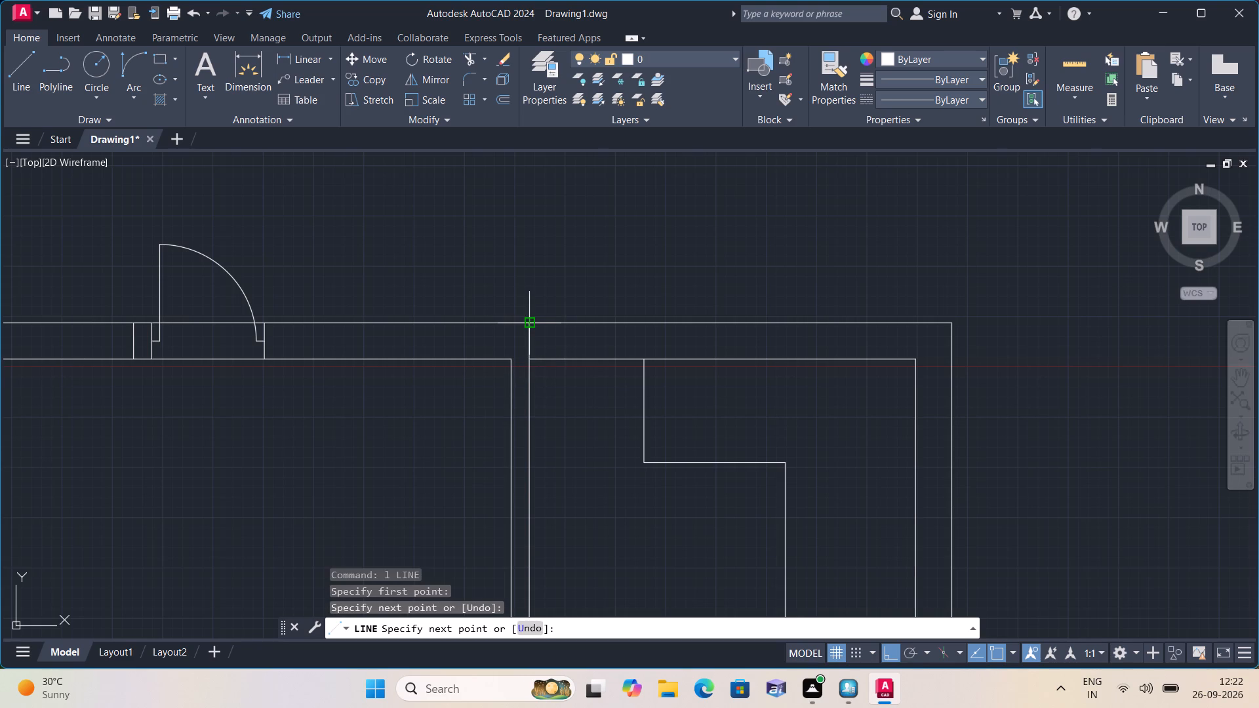
key(space)
From the midpoint of the new vertical line across the top wall, draw connected horizontal segments of 2" and 2' rightward.
key(space)
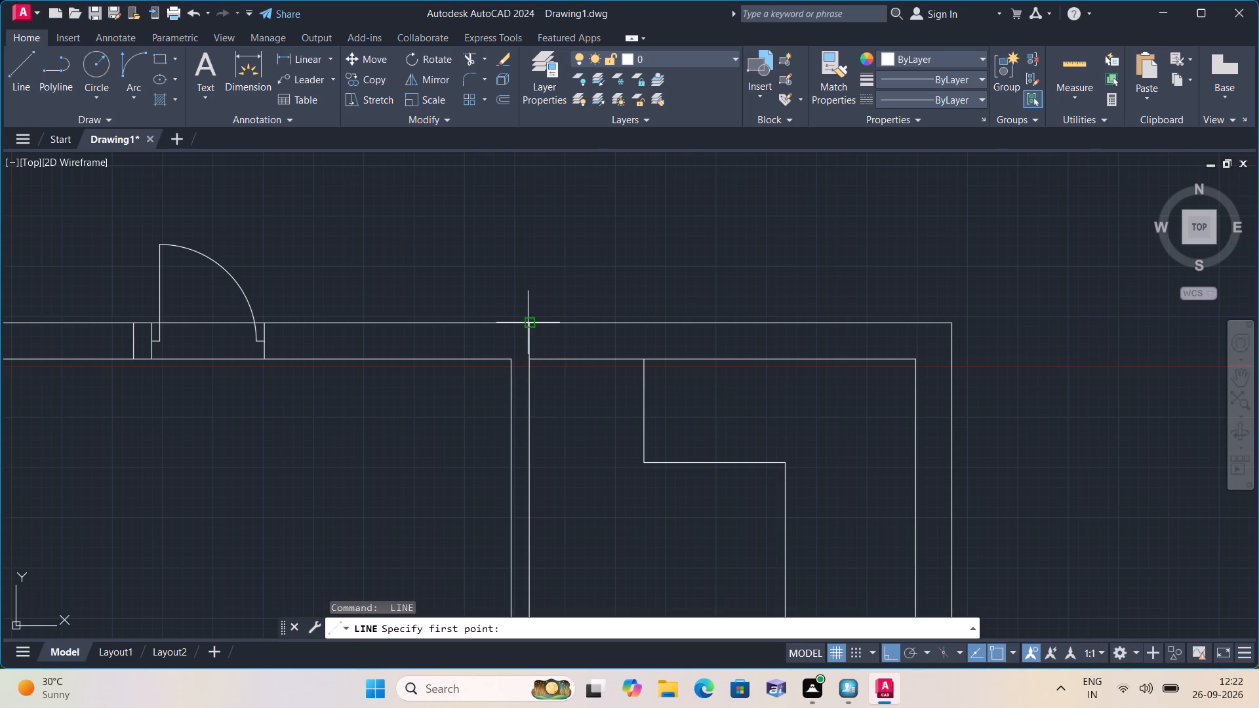
scroll(527, 348, up, 2)
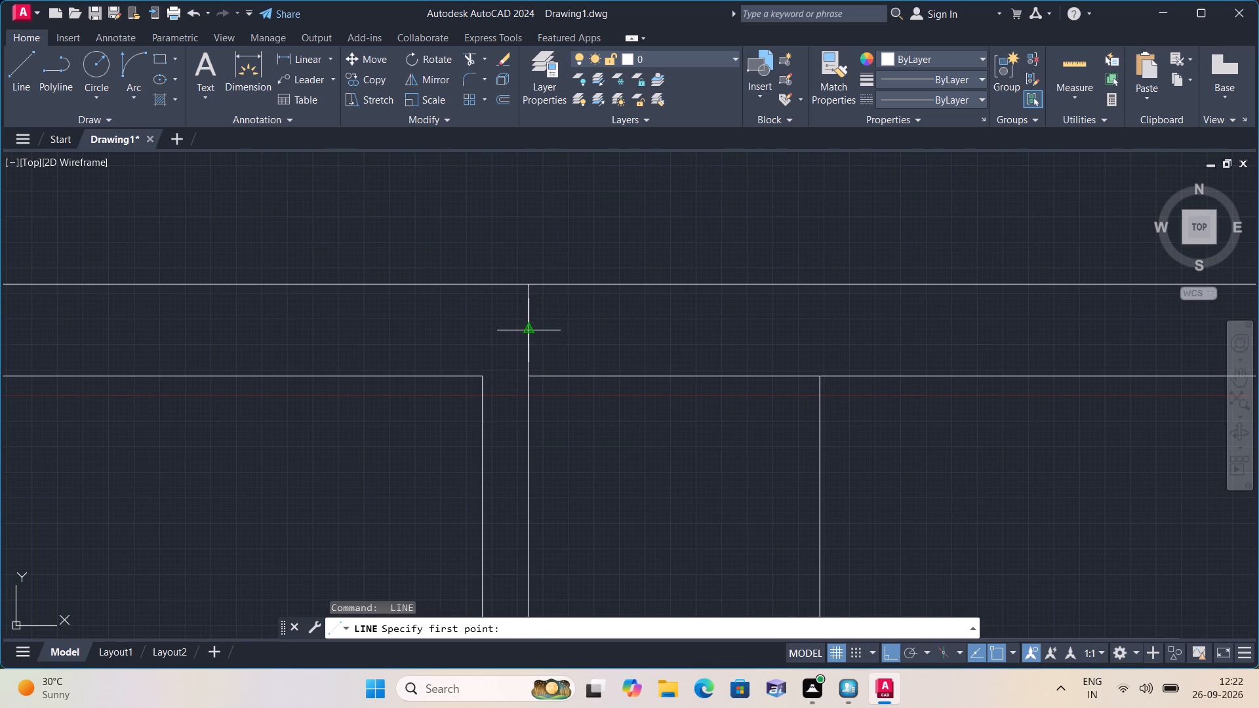
click(530, 328)
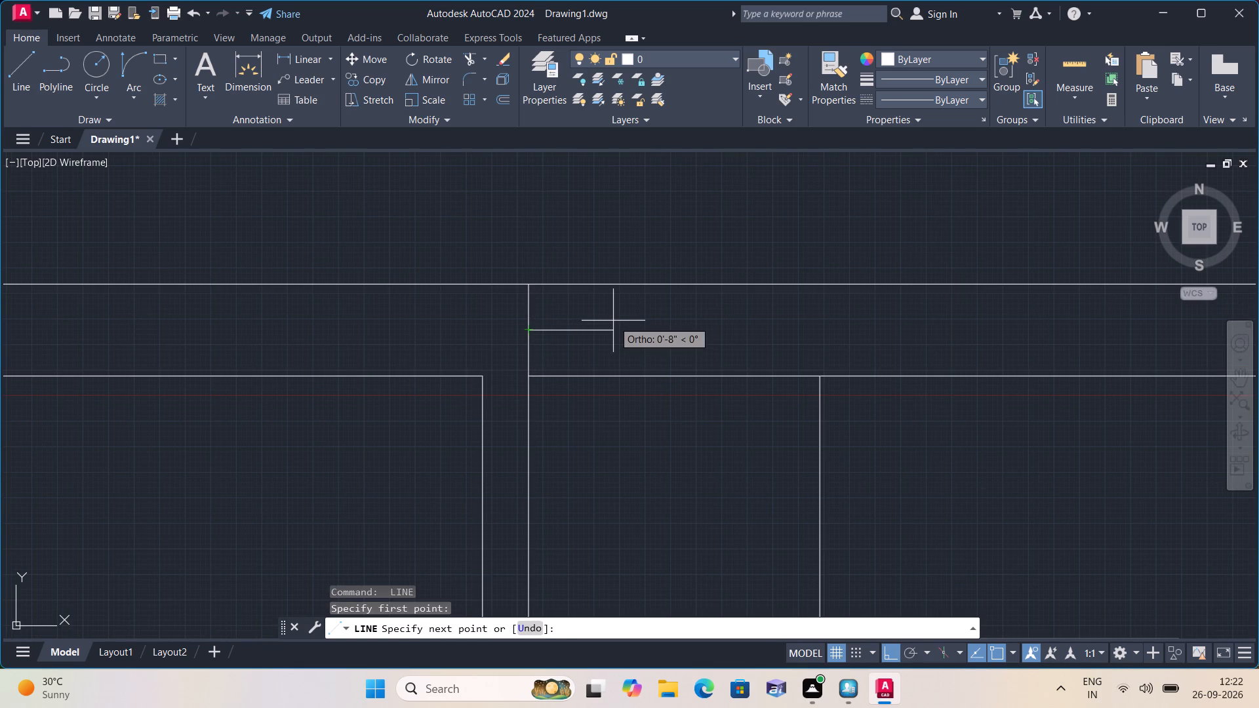
text(2")
key(space)
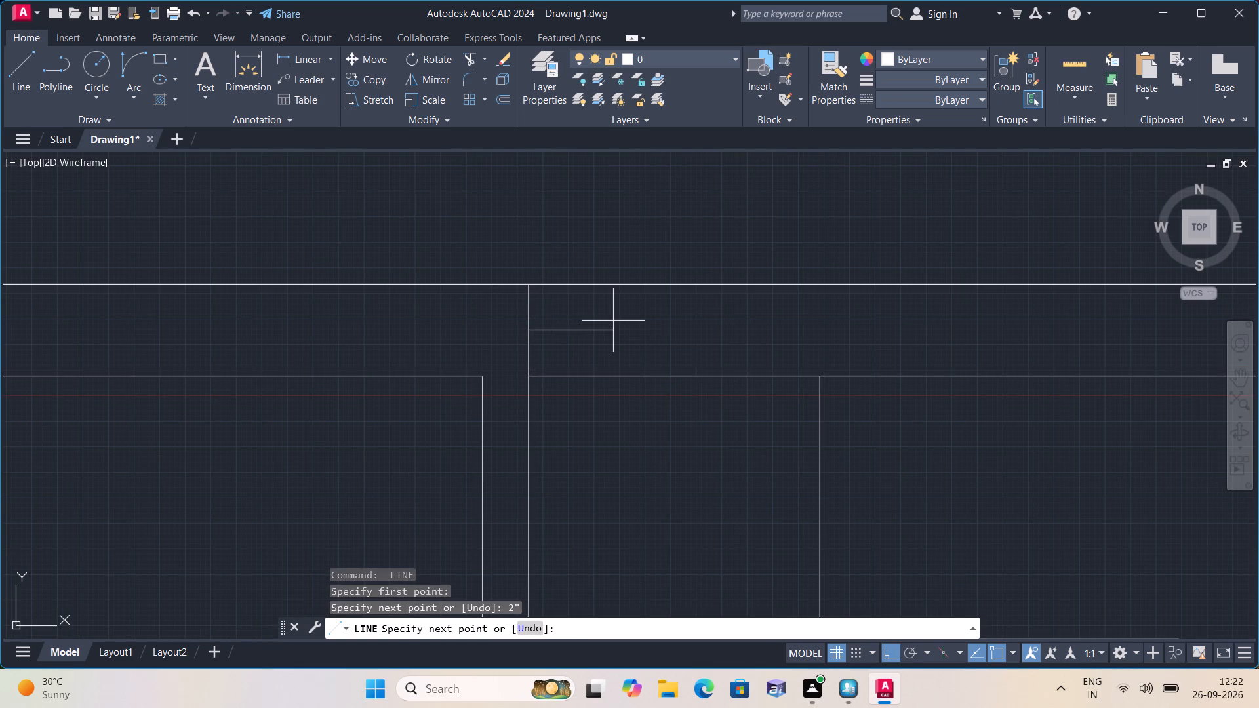
key(2)
text(')
key(space)
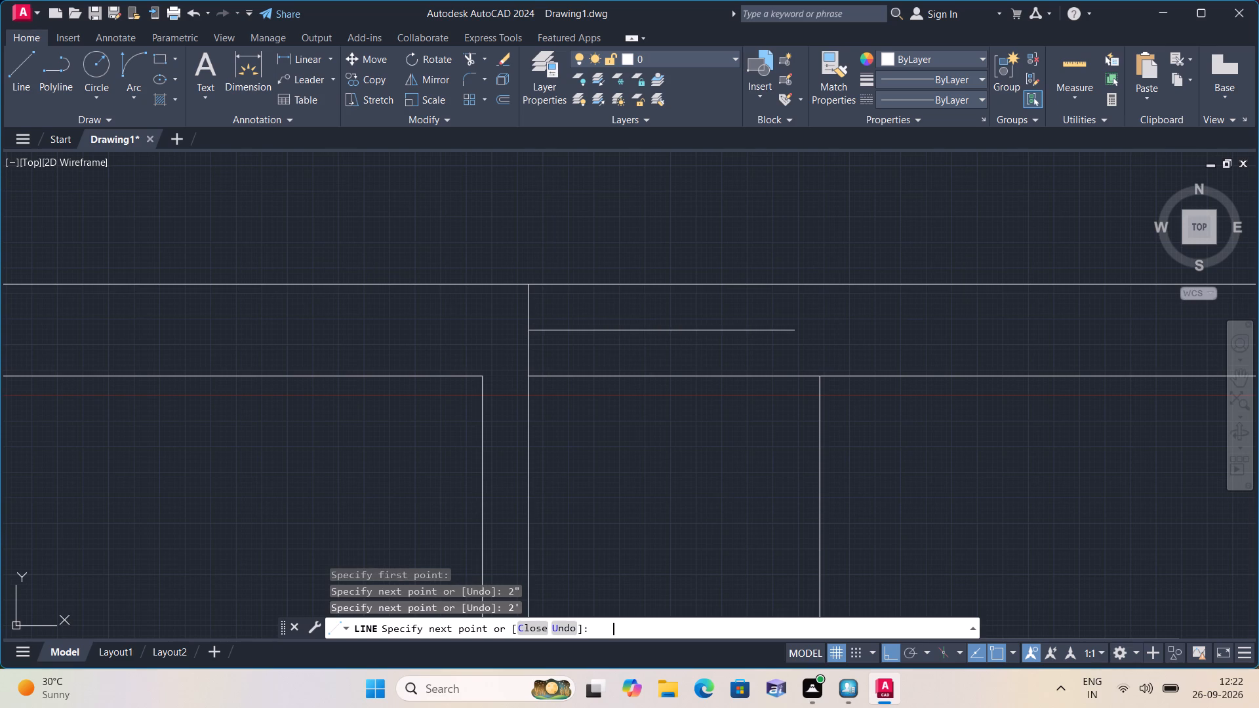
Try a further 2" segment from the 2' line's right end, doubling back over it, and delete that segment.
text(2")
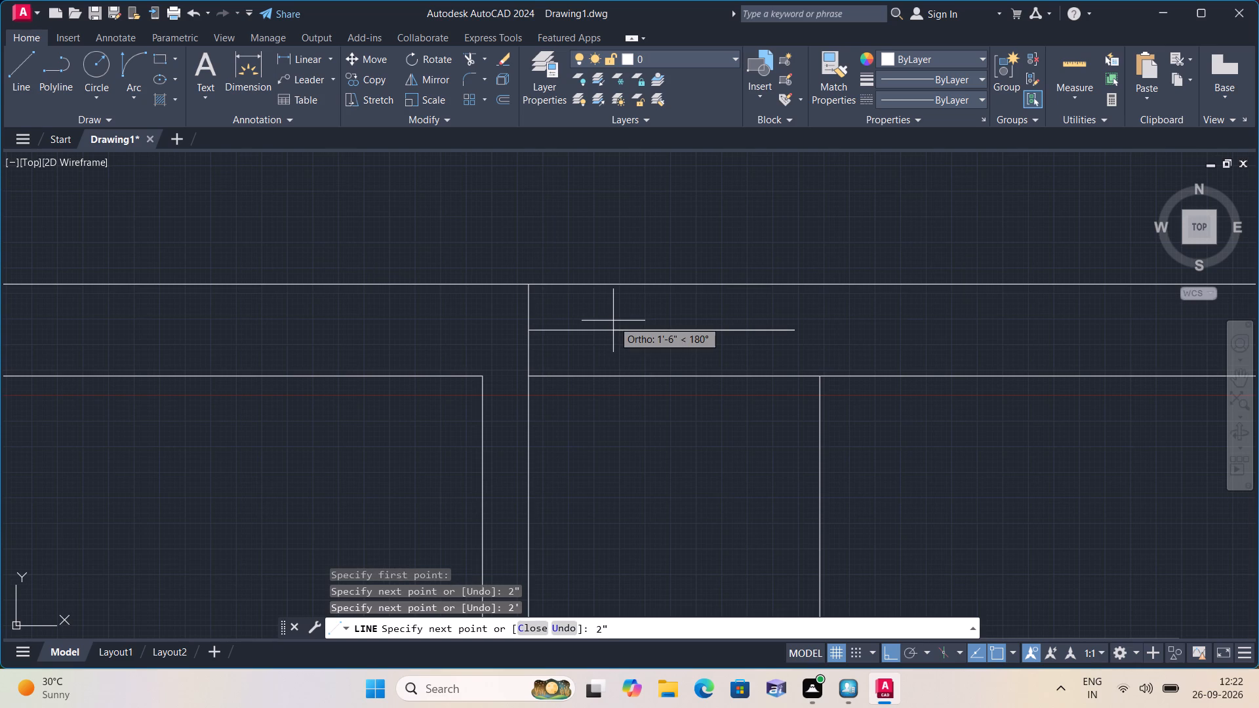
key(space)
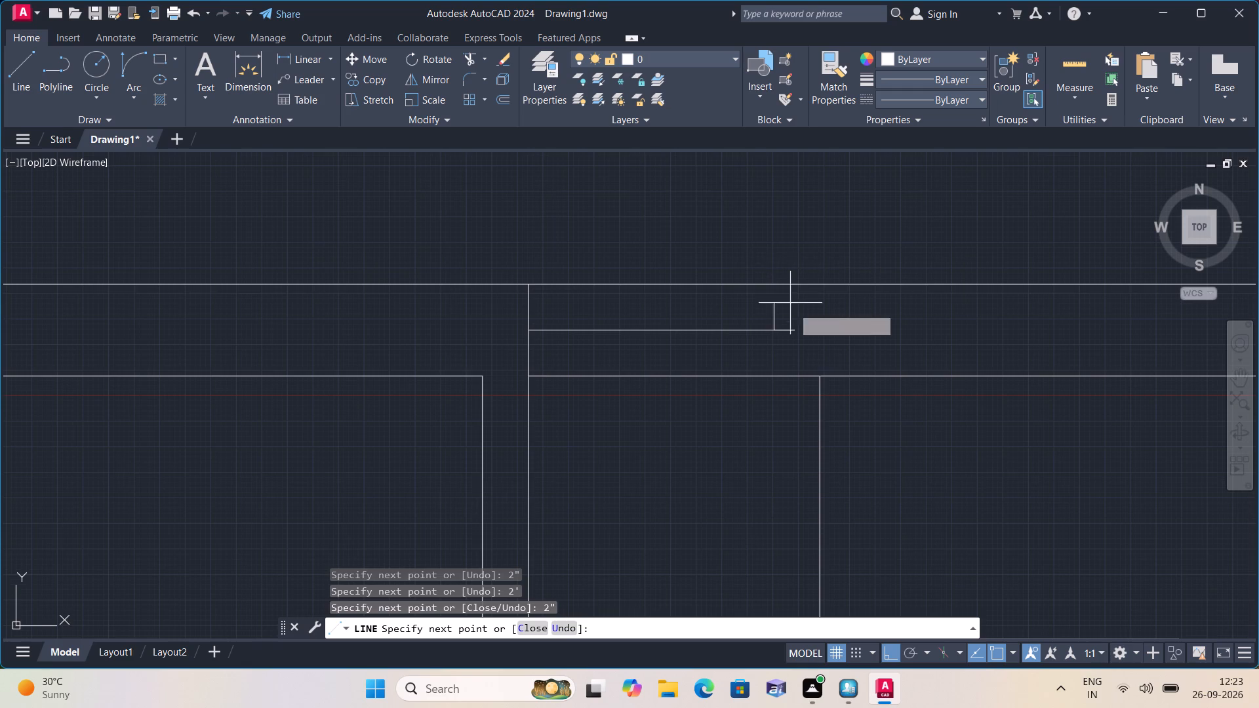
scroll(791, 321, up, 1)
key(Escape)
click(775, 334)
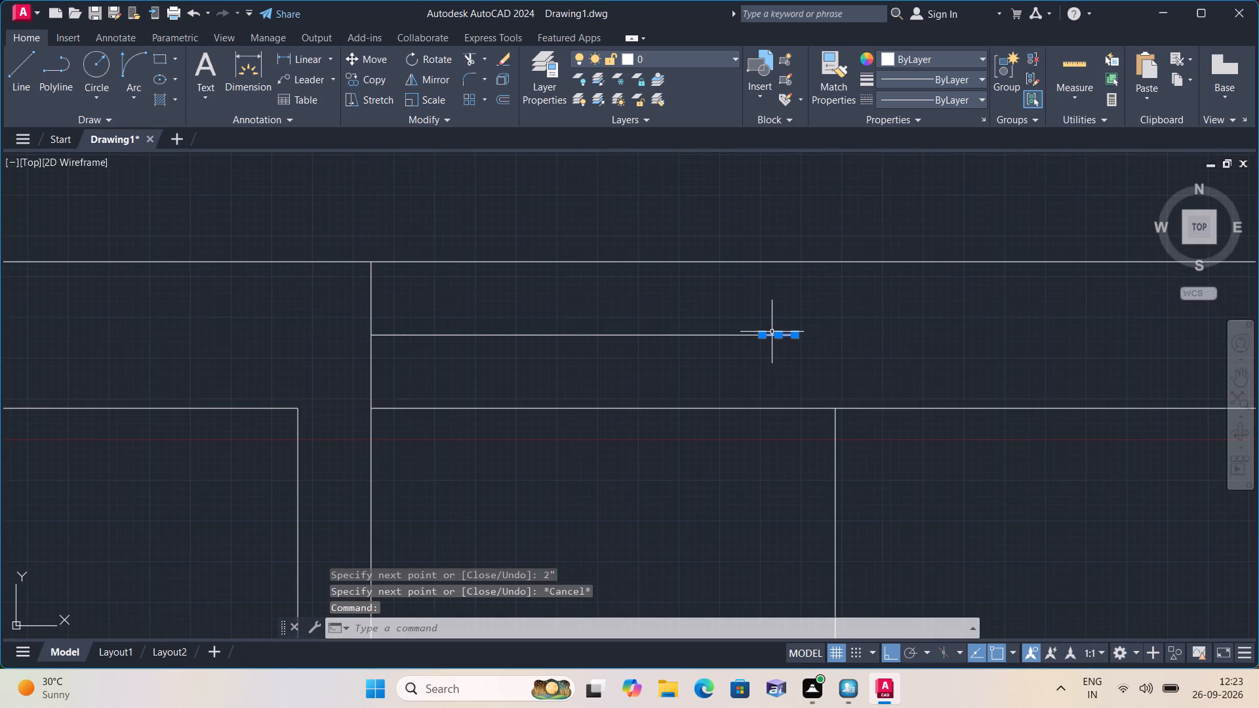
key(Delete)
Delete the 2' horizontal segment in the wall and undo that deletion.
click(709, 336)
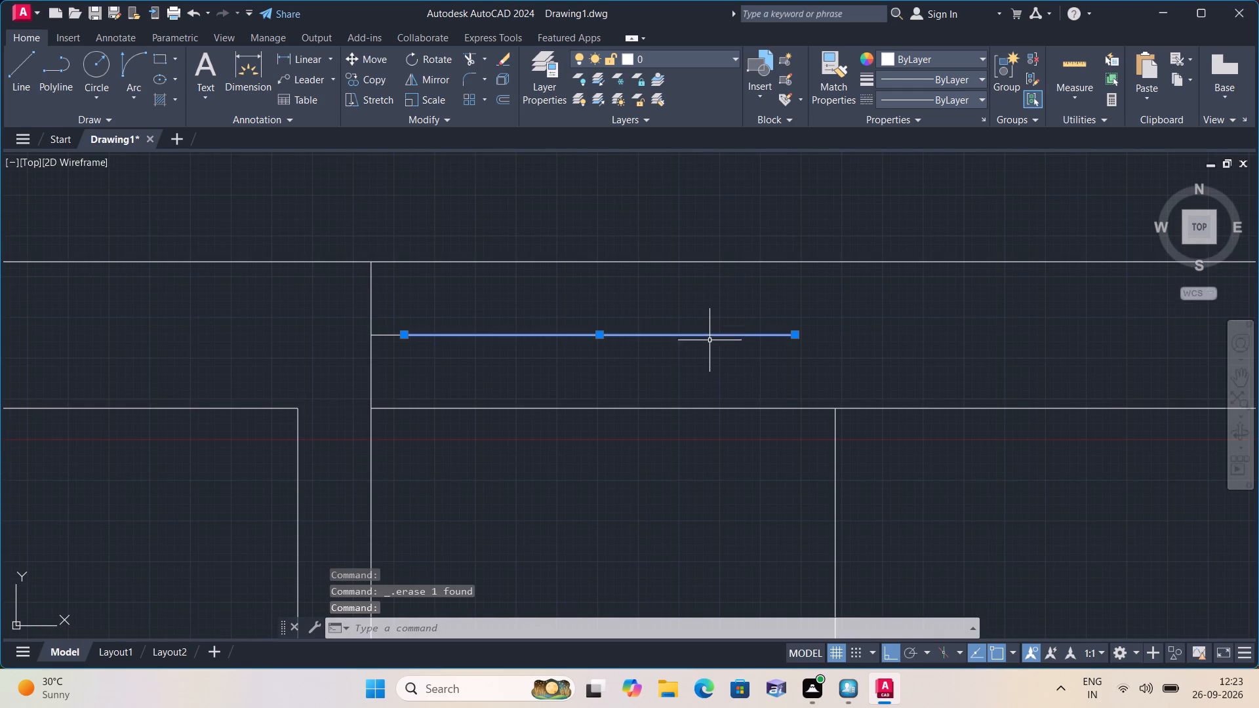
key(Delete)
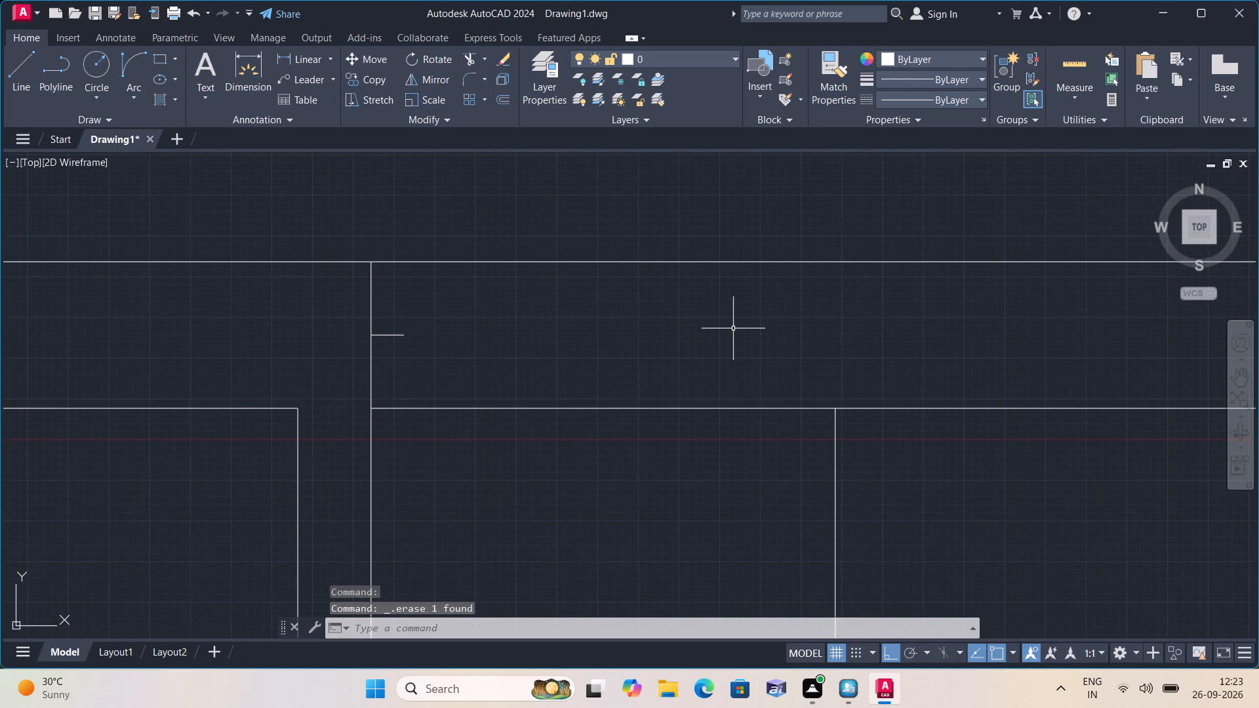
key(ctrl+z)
From the 2' line's right end, draw a 2" segment rightward and continue vertically up to the wall's outer face.
middle_drag(739, 317, 723, 299)
text(l)
key(space)
scroll(741, 300, up, 1)
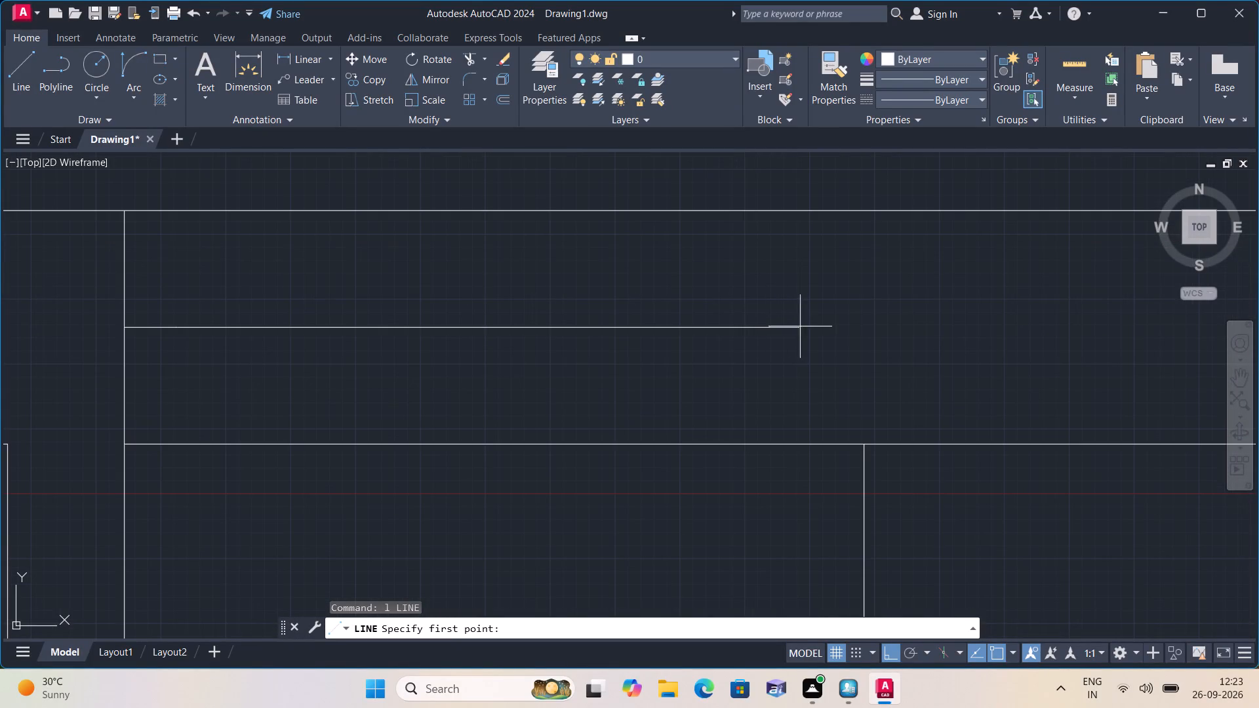
click(800, 327)
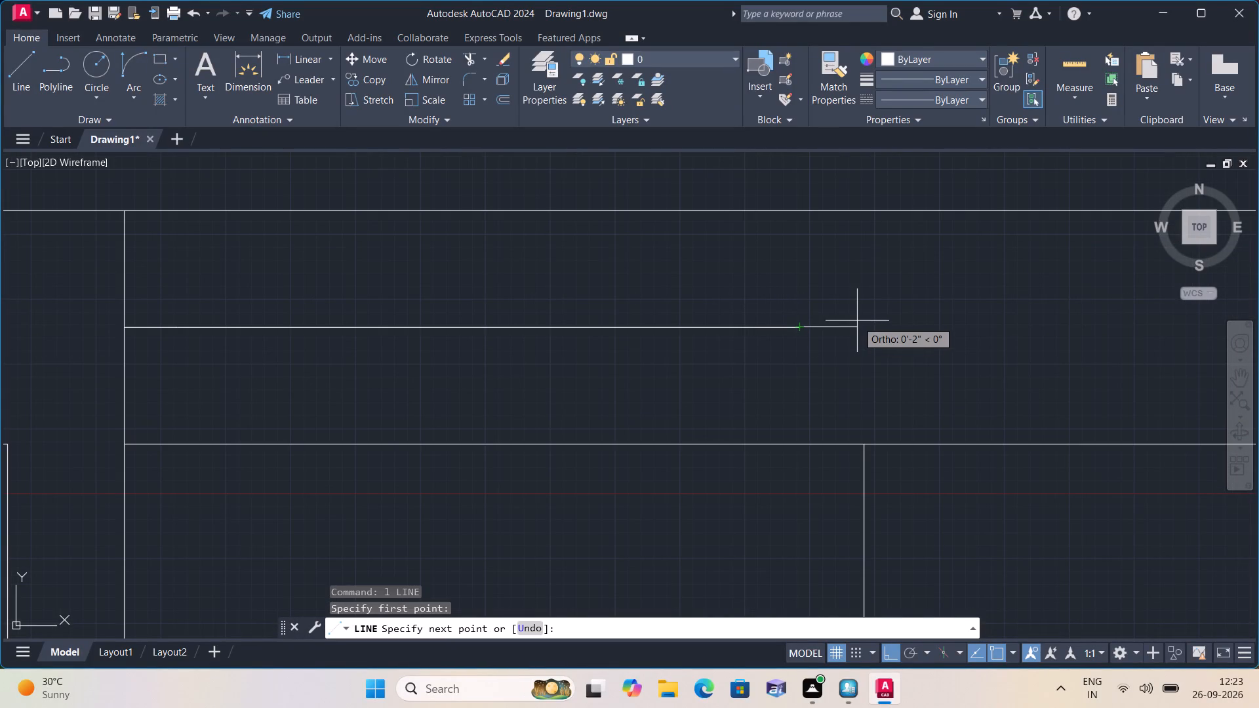
text(2")
key(space)
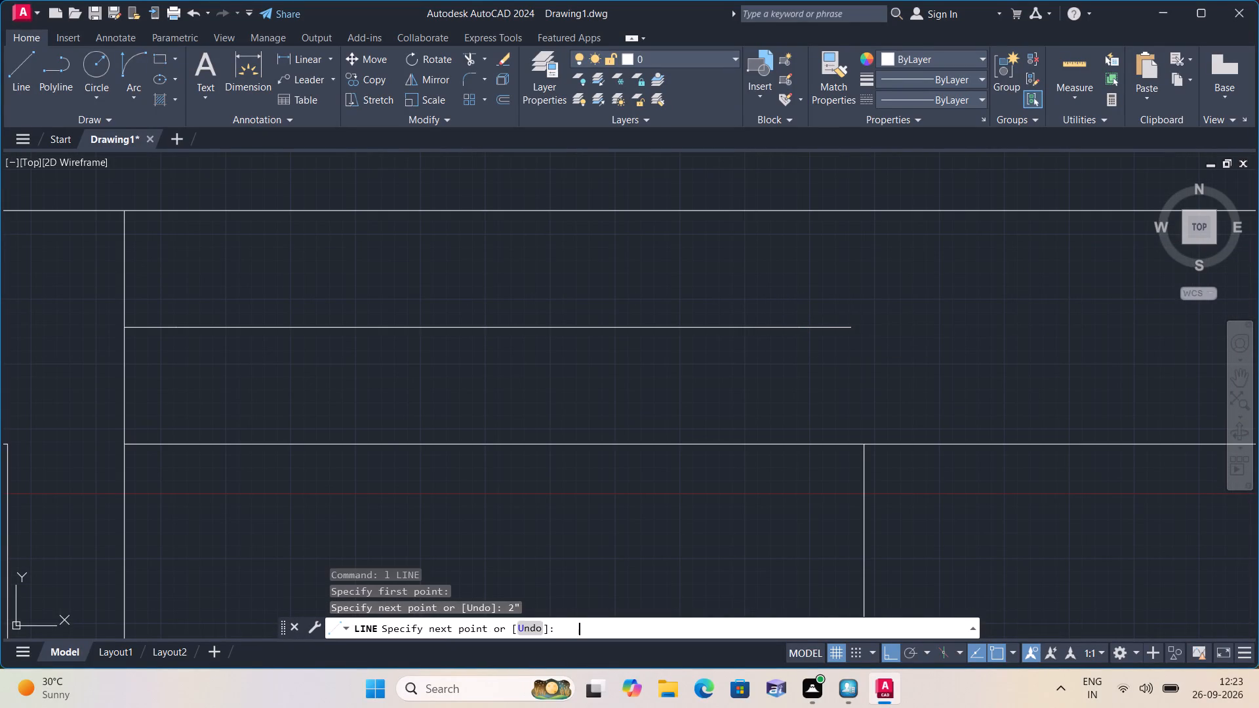
click(850, 209)
key(space)
Draw a vertical line from the right 2" segment's outer end down to the top wall's inner face.
key(space)
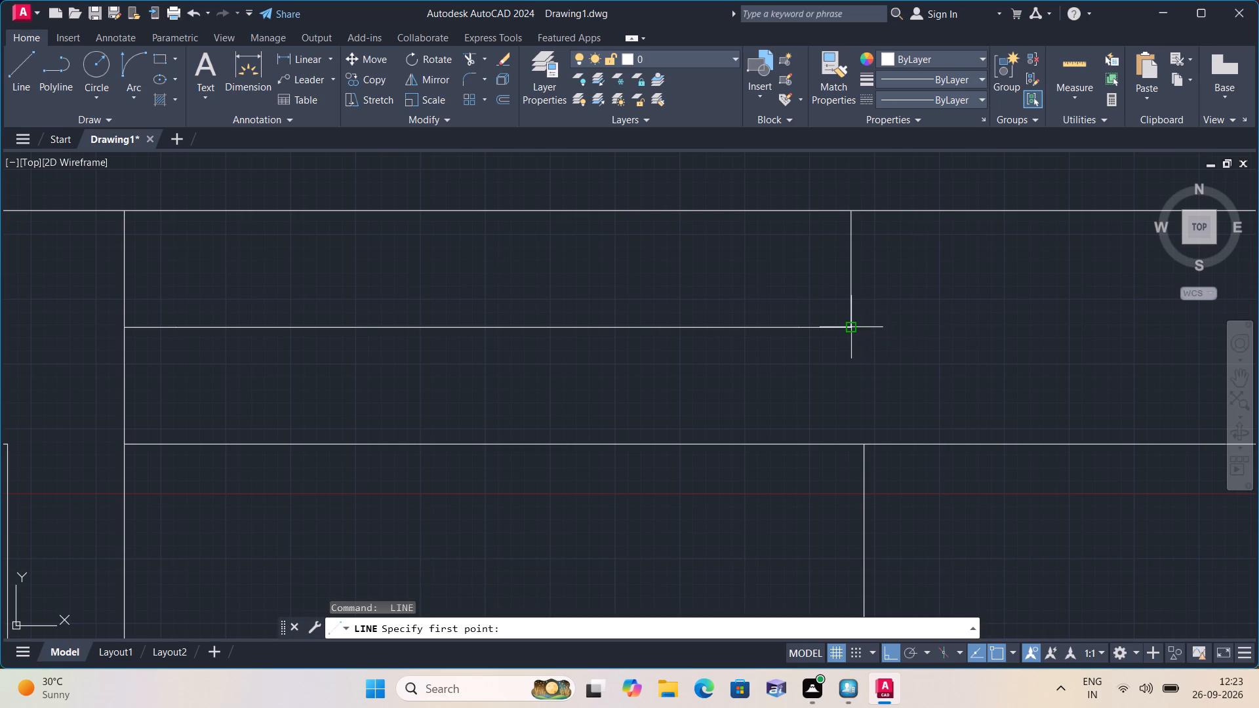
click(856, 326)
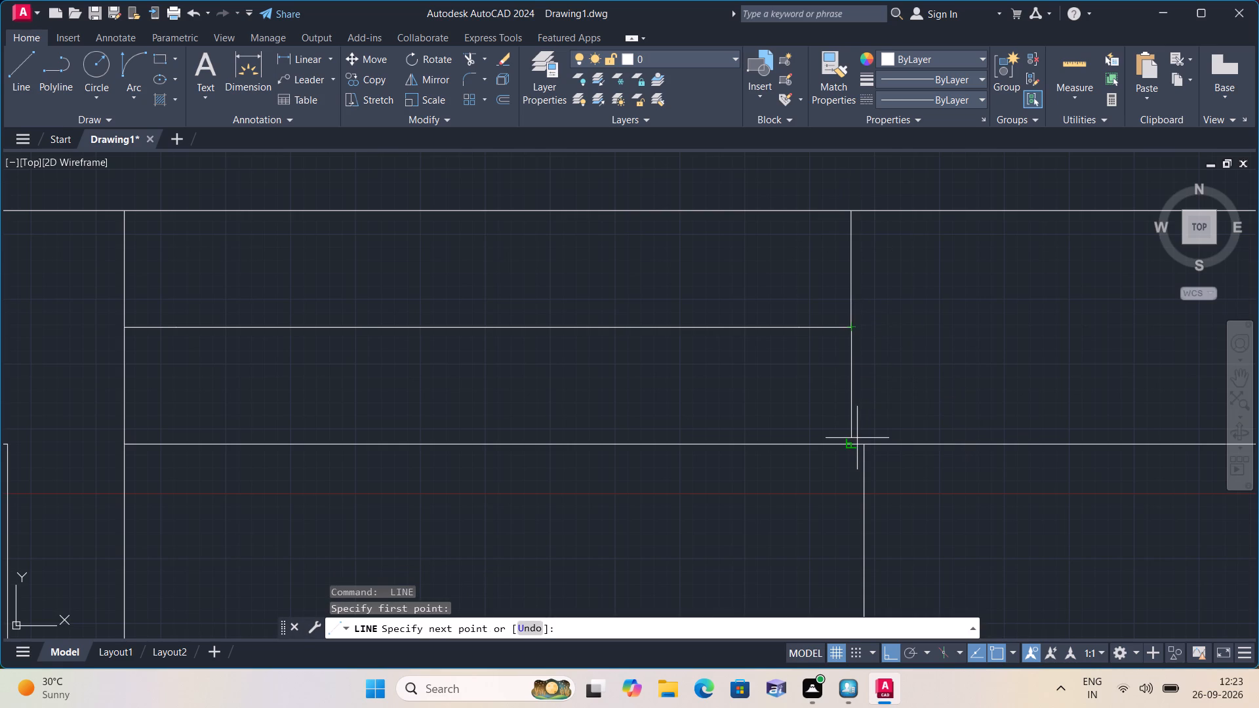
click(854, 443)
key(space)
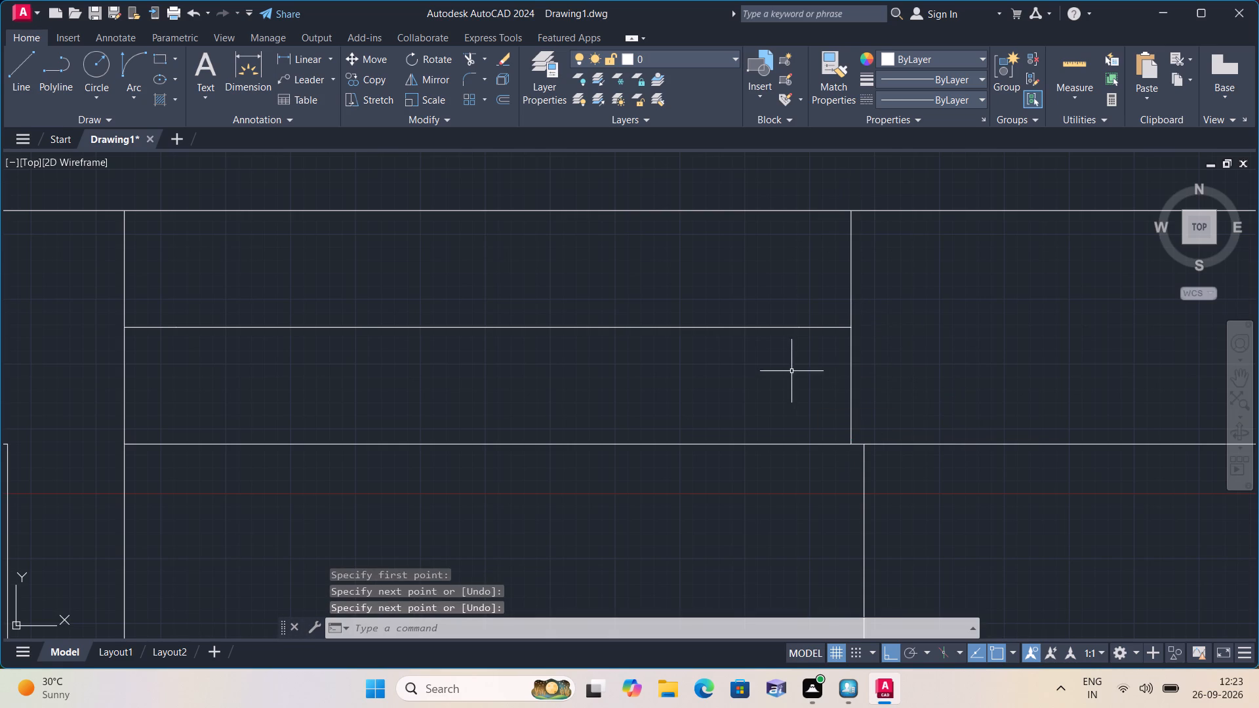
Delete the 2' horizontal line between the opening's two 2" stops.
click(767, 331)
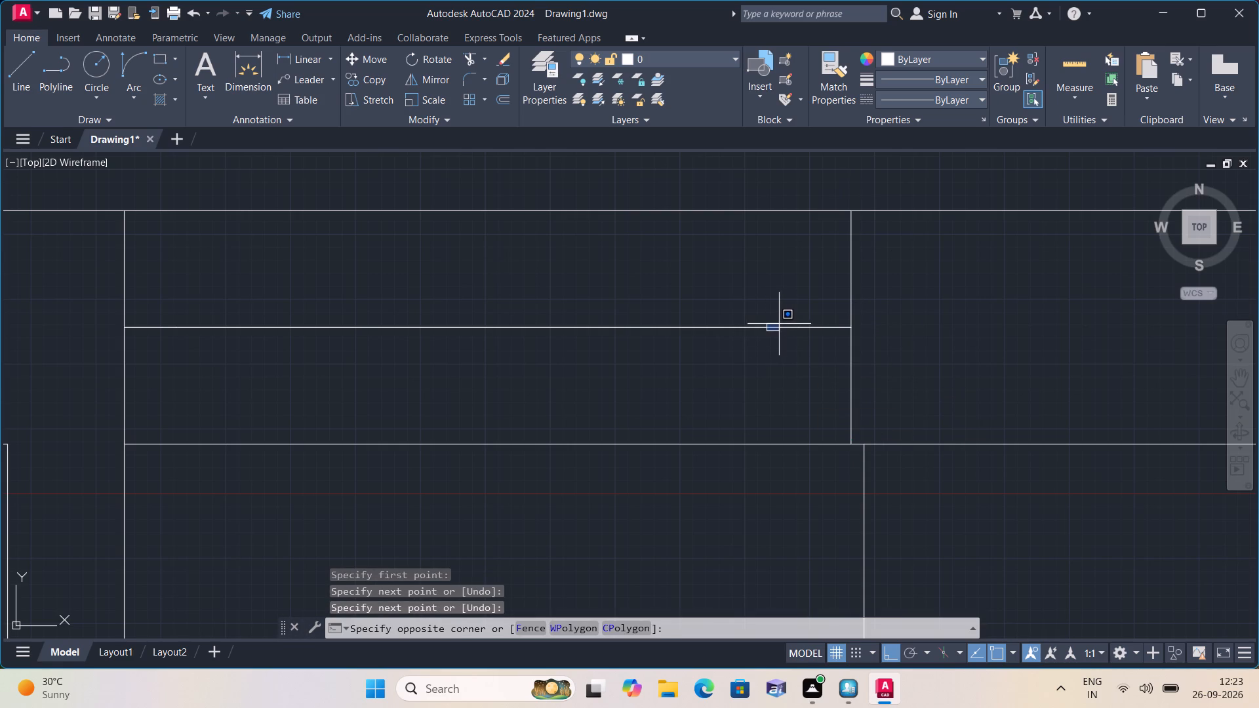
click(780, 325)
drag(780, 327, 786, 322)
key(Delete)
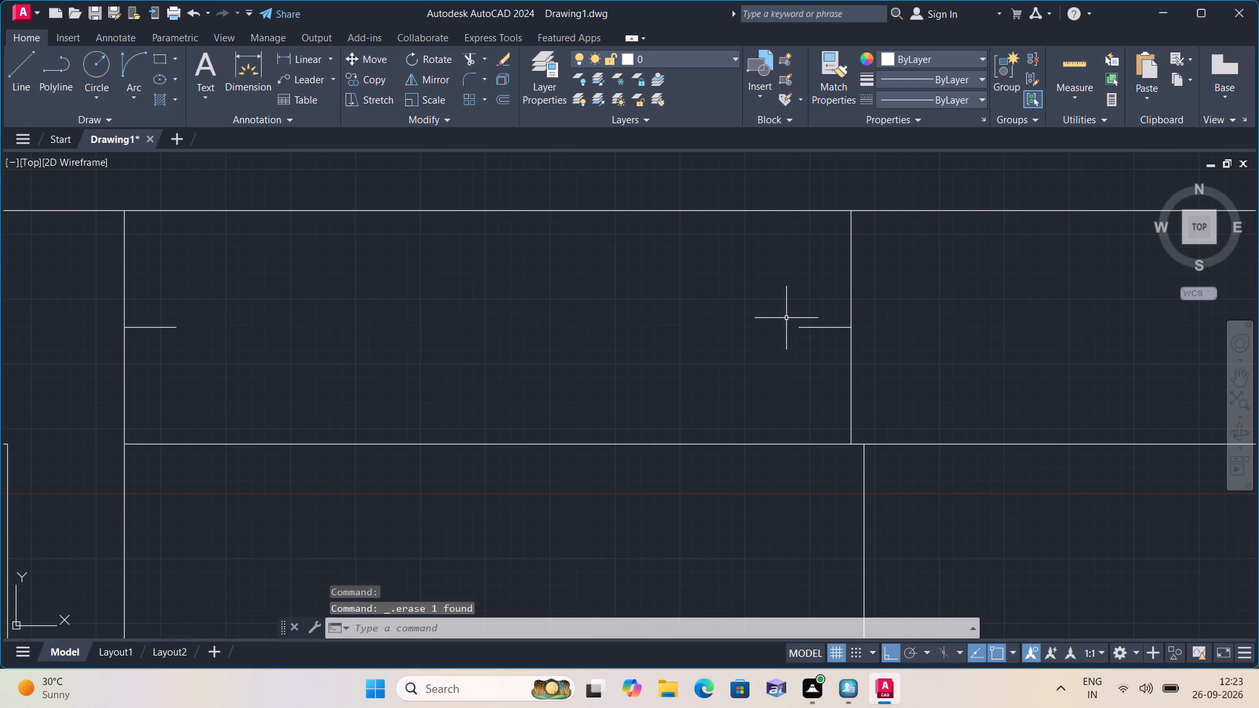
Draw a 2' vertical door leaf upward from the inner end of the opening's left 2" stop.
key(l)
key(space)
scroll(629, 351, down, 1)
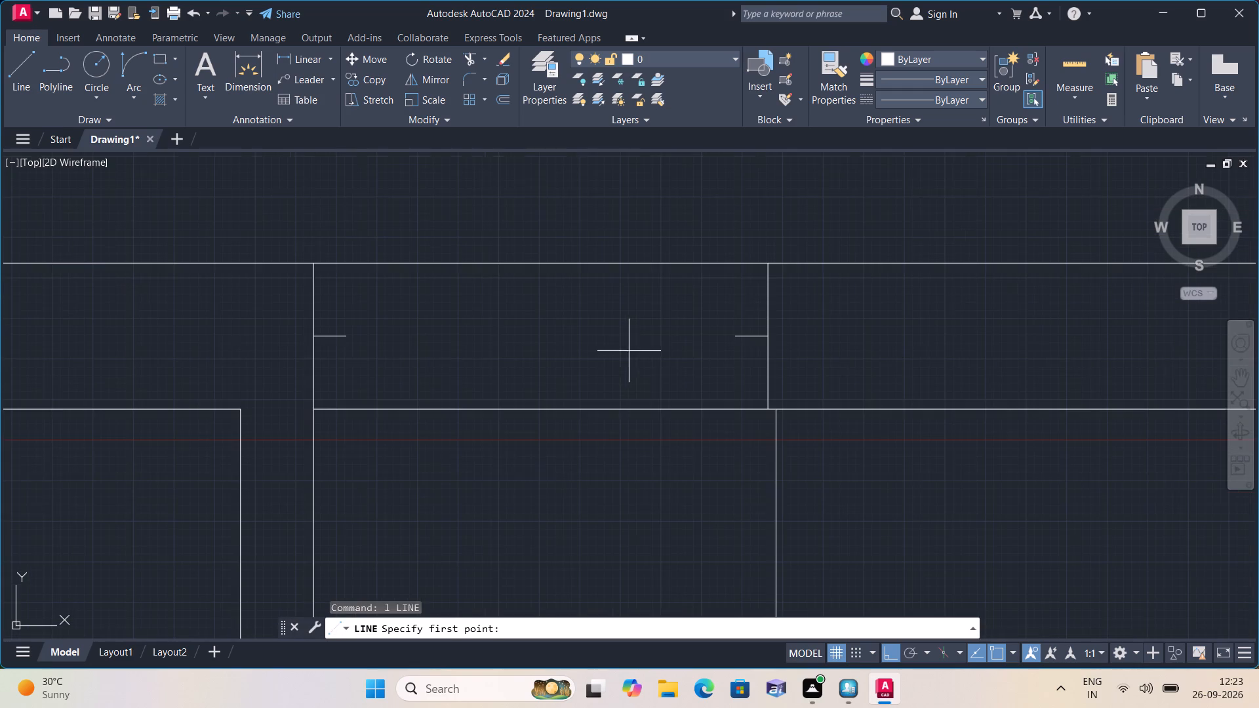
scroll(416, 345, down, 1)
middle_drag(416, 345, 476, 379)
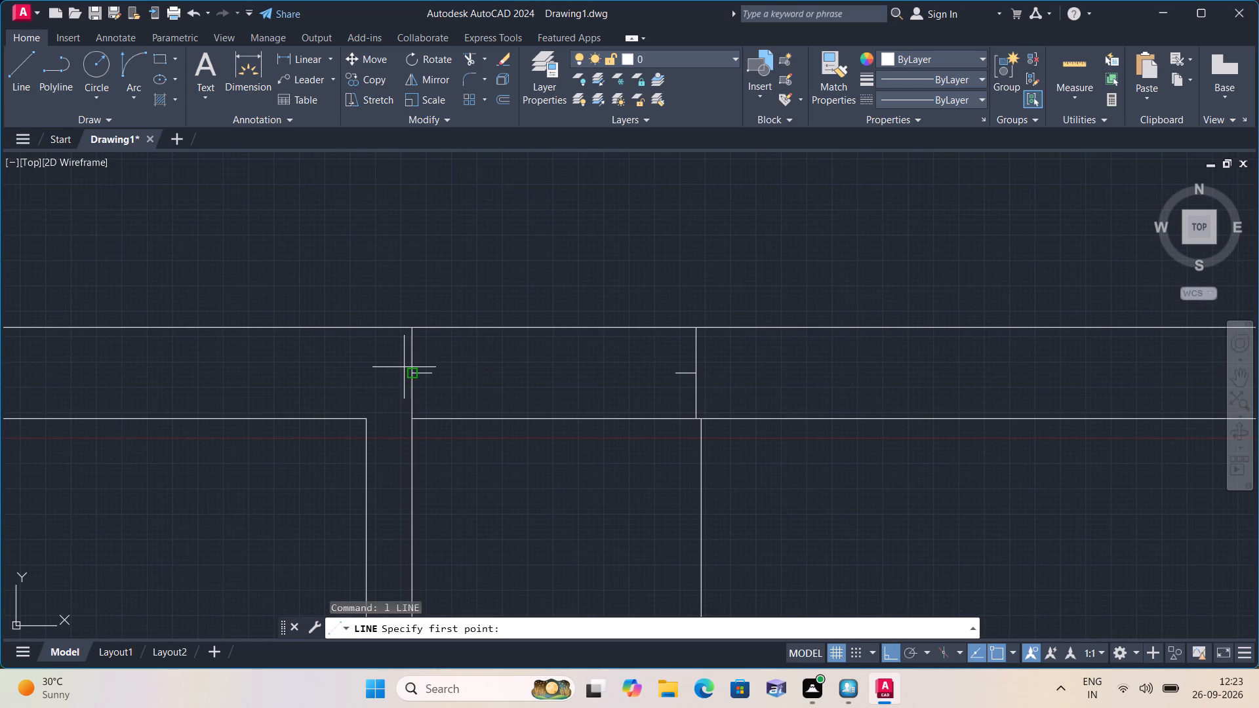
drag(433, 372, 433, 365)
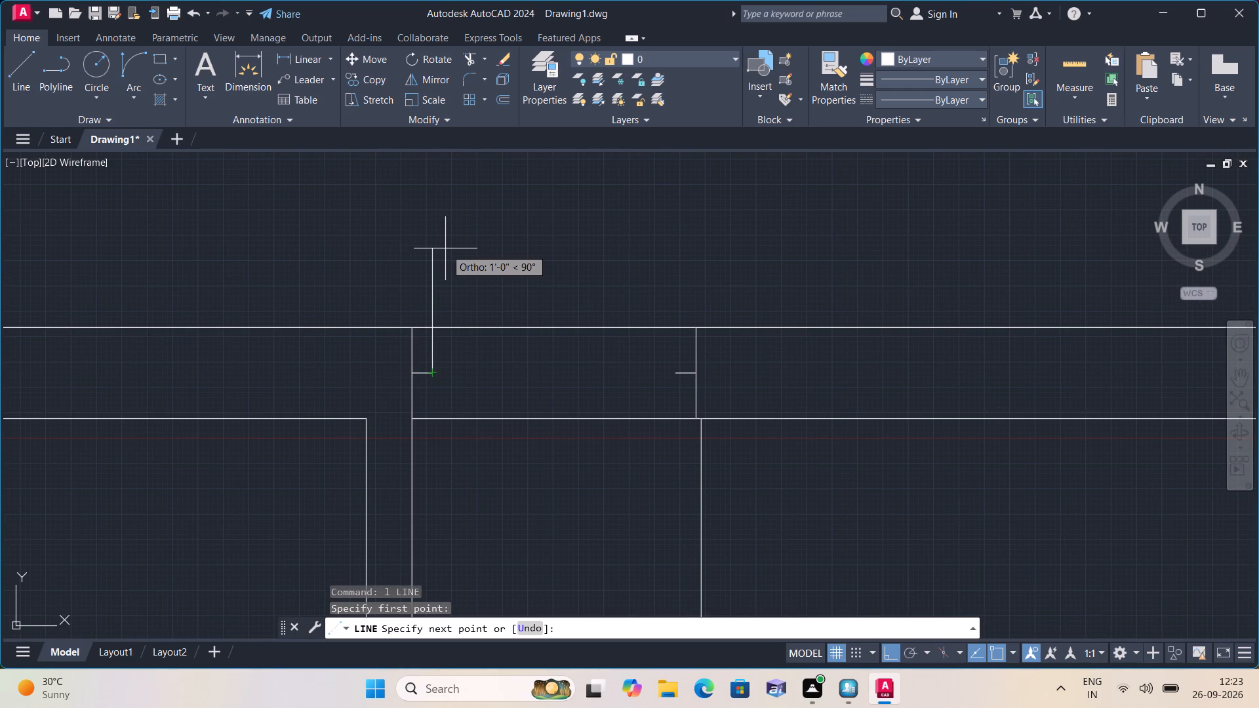
text(2')
key(space)
key(Escape)
Draw the door swing arc by start, end and direction from the leaf's top to the right stop's inner end.
scroll(489, 286, down, 1)
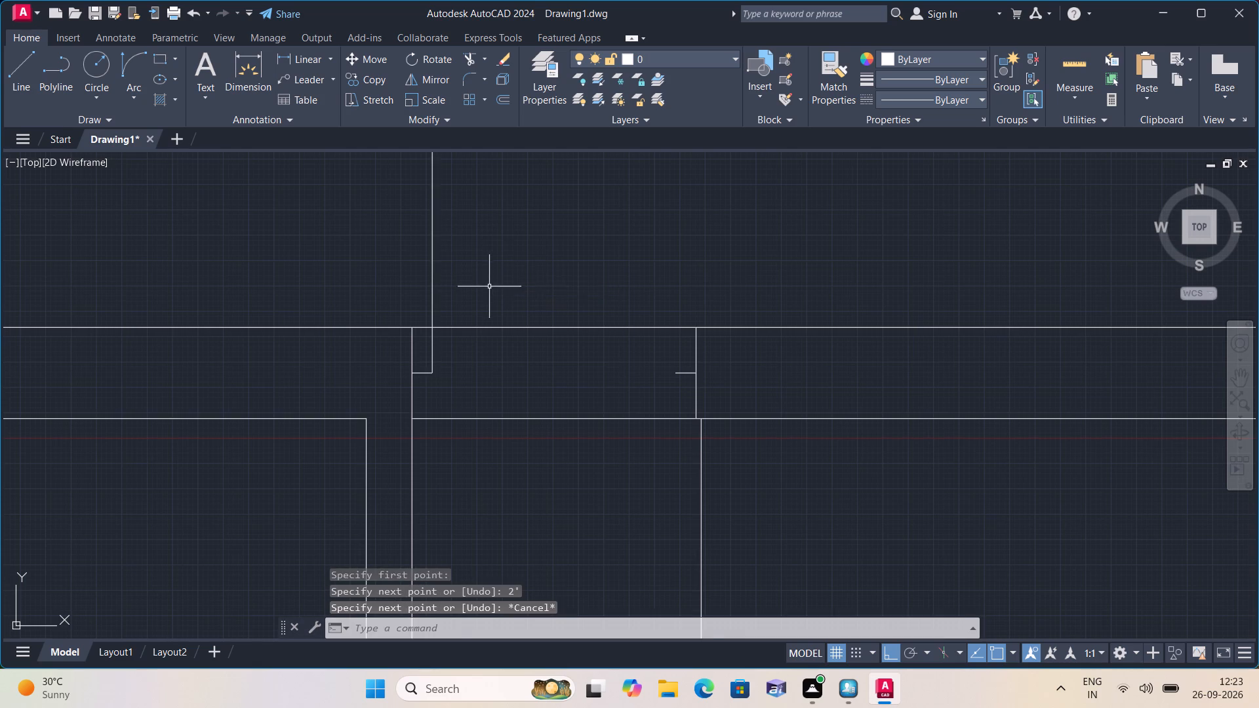
scroll(489, 286, down, 1)
middle_drag(489, 286, 493, 334)
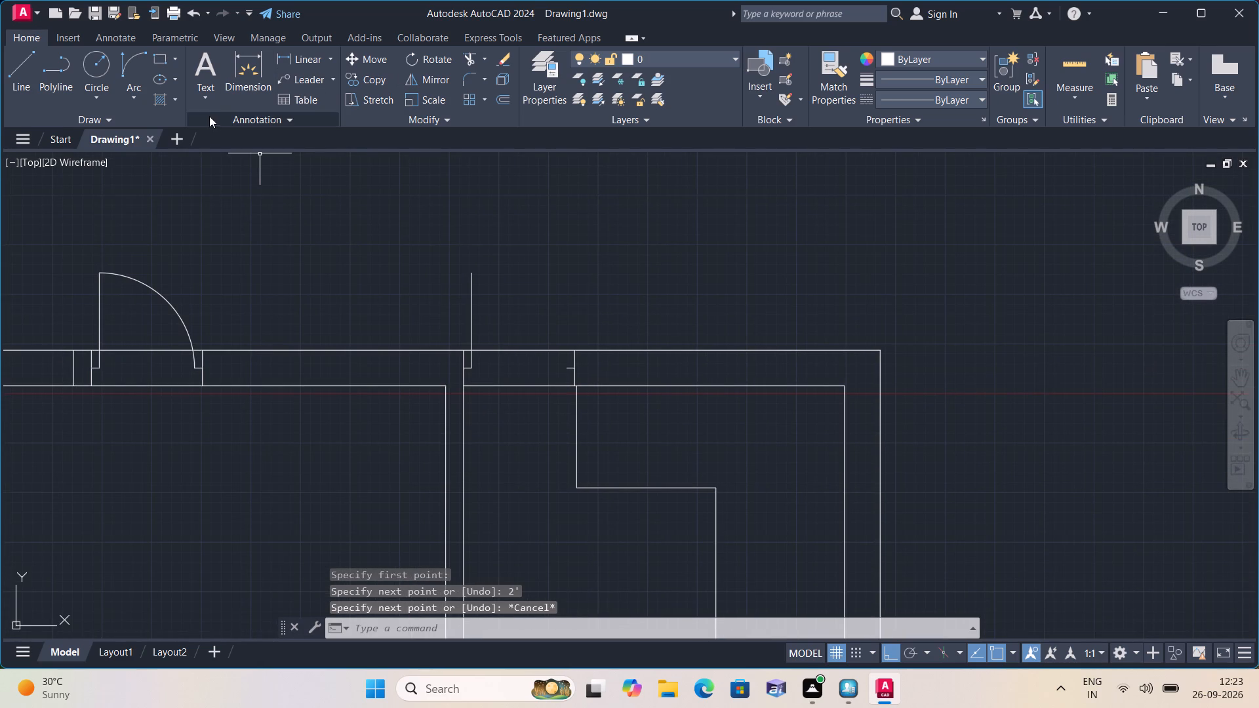
click(138, 94)
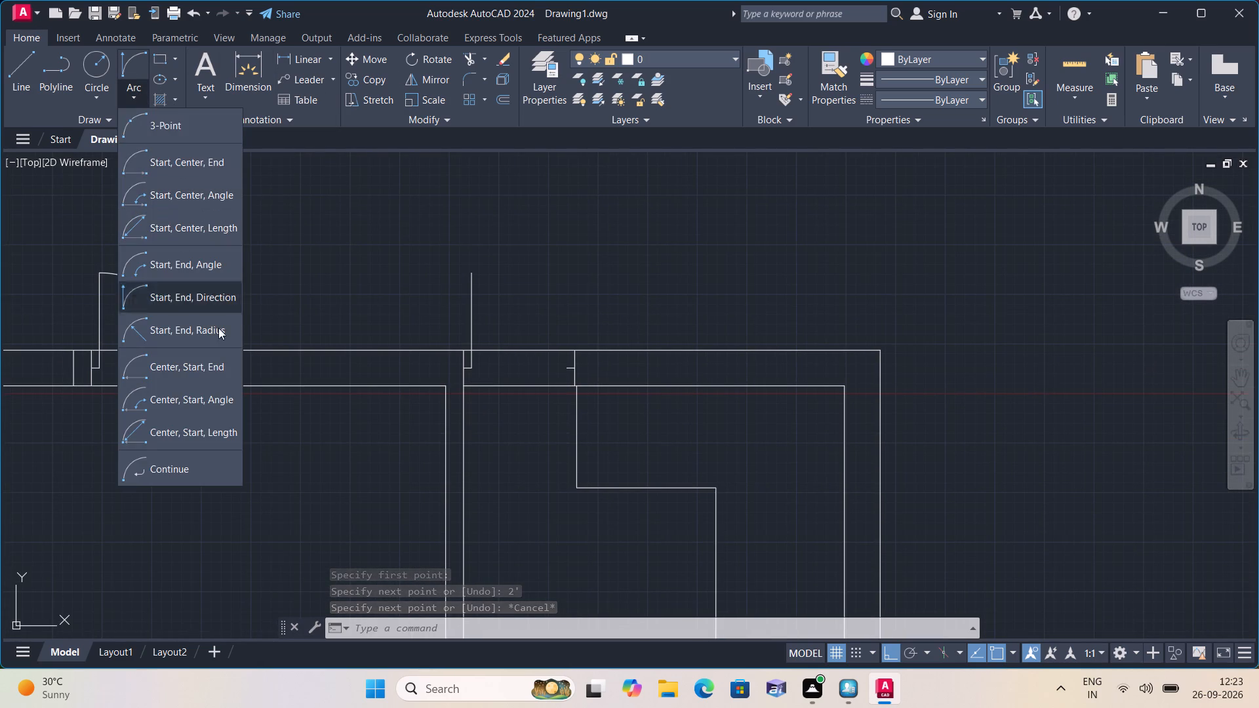
click(204, 301)
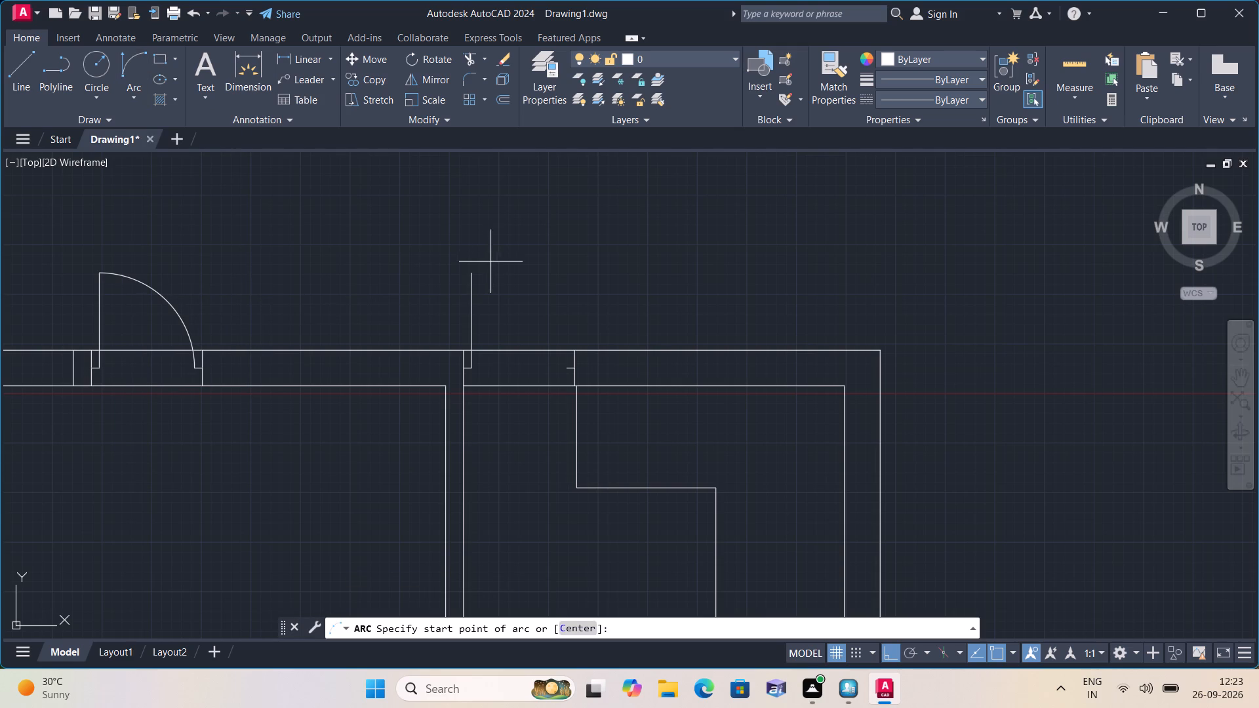
click(468, 273)
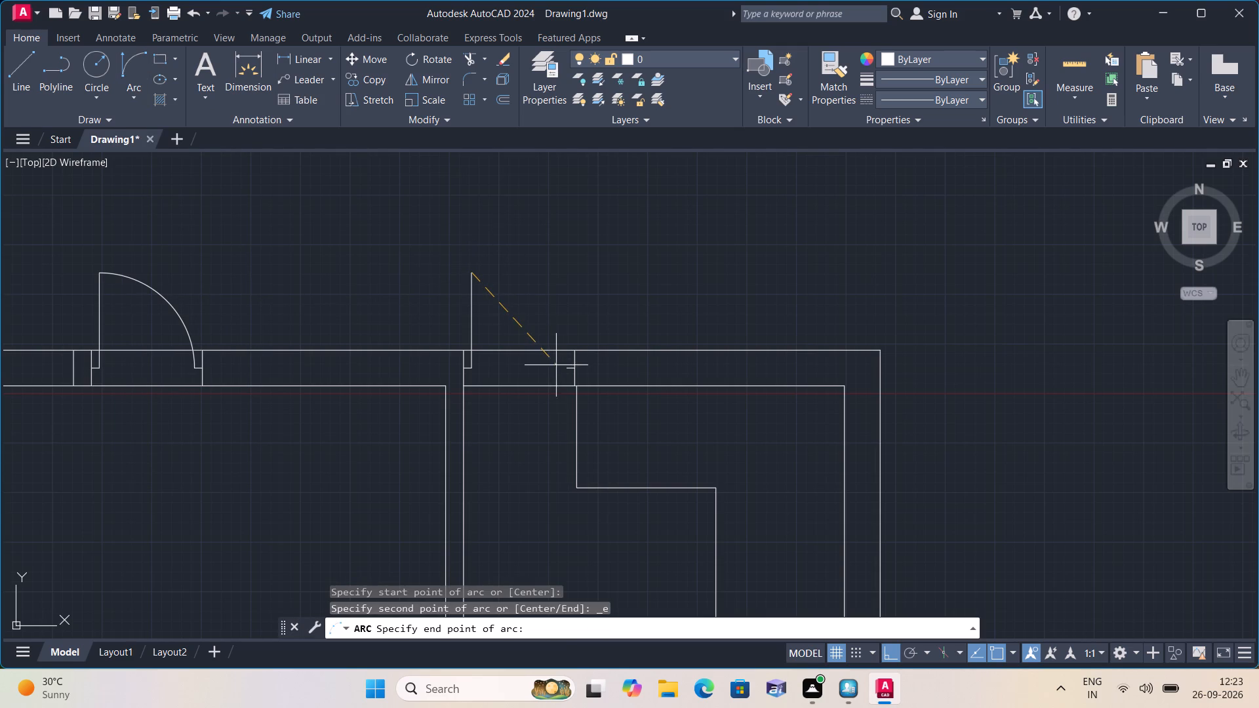
click(564, 368)
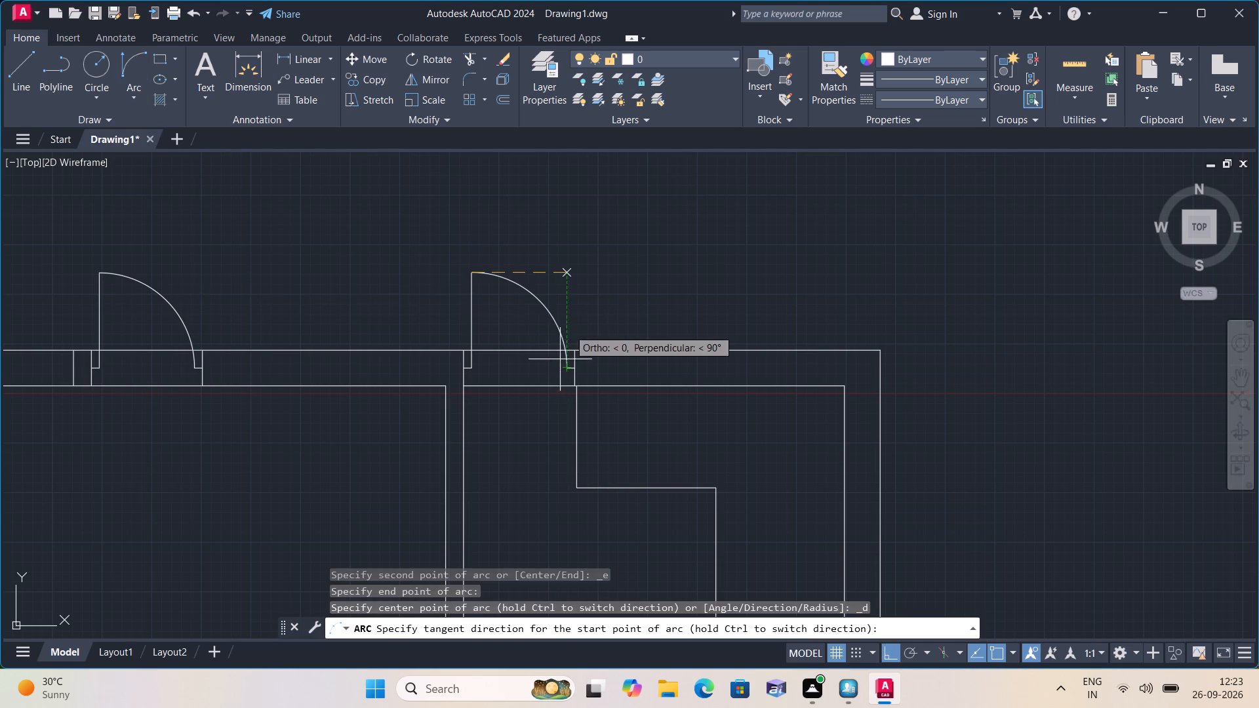
click(572, 281)
Move the stepped room line's upper vertical segment left so its top meets the door opening's right jamb line.
scroll(573, 280, down, 1)
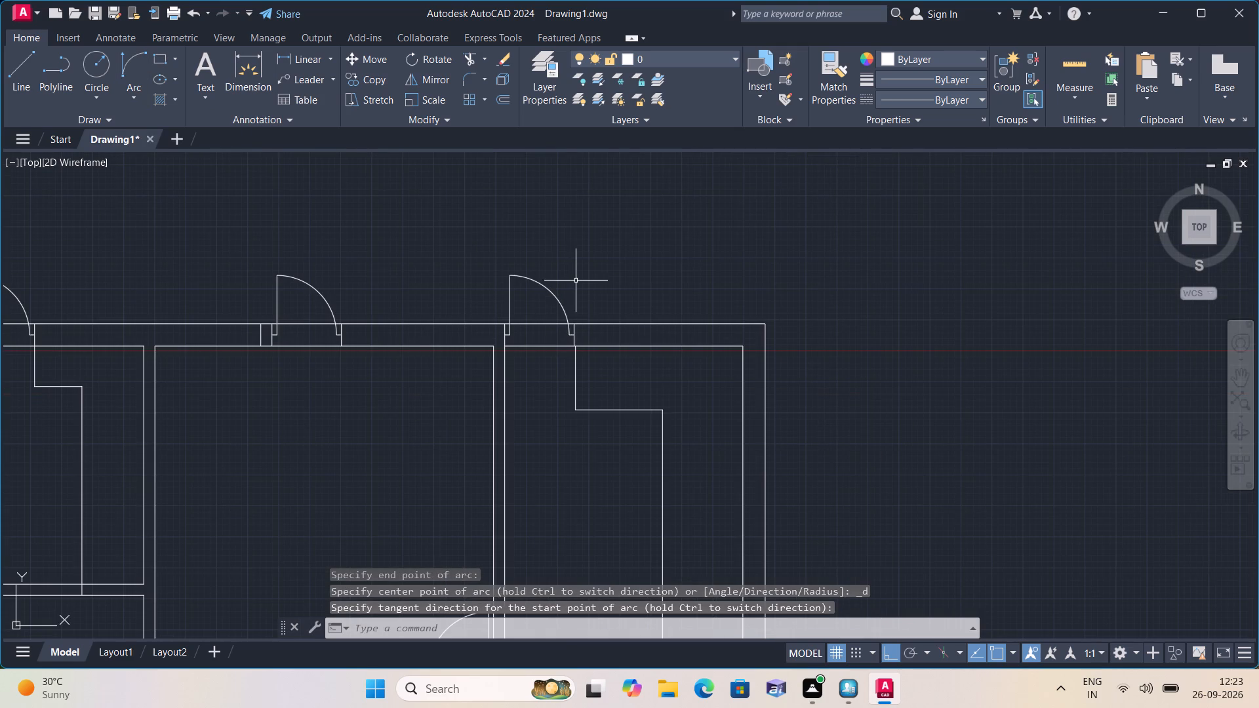
scroll(557, 403, up, 3)
click(618, 344)
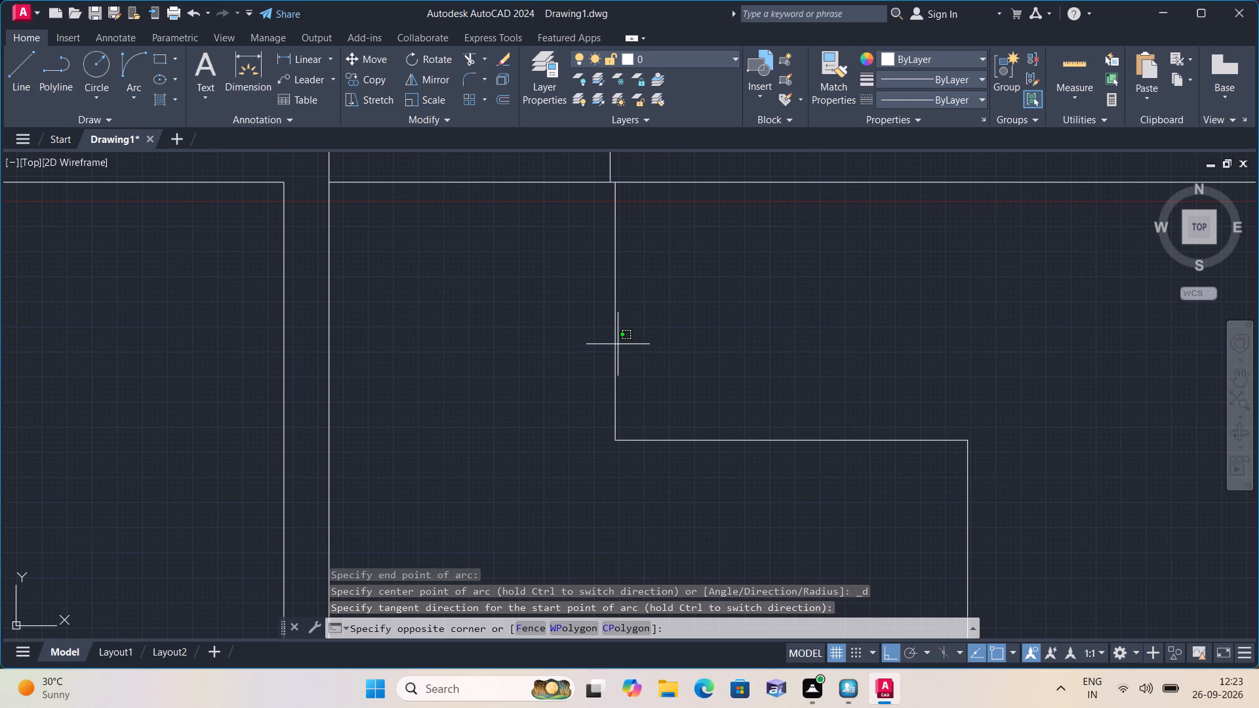
double_click(615, 336)
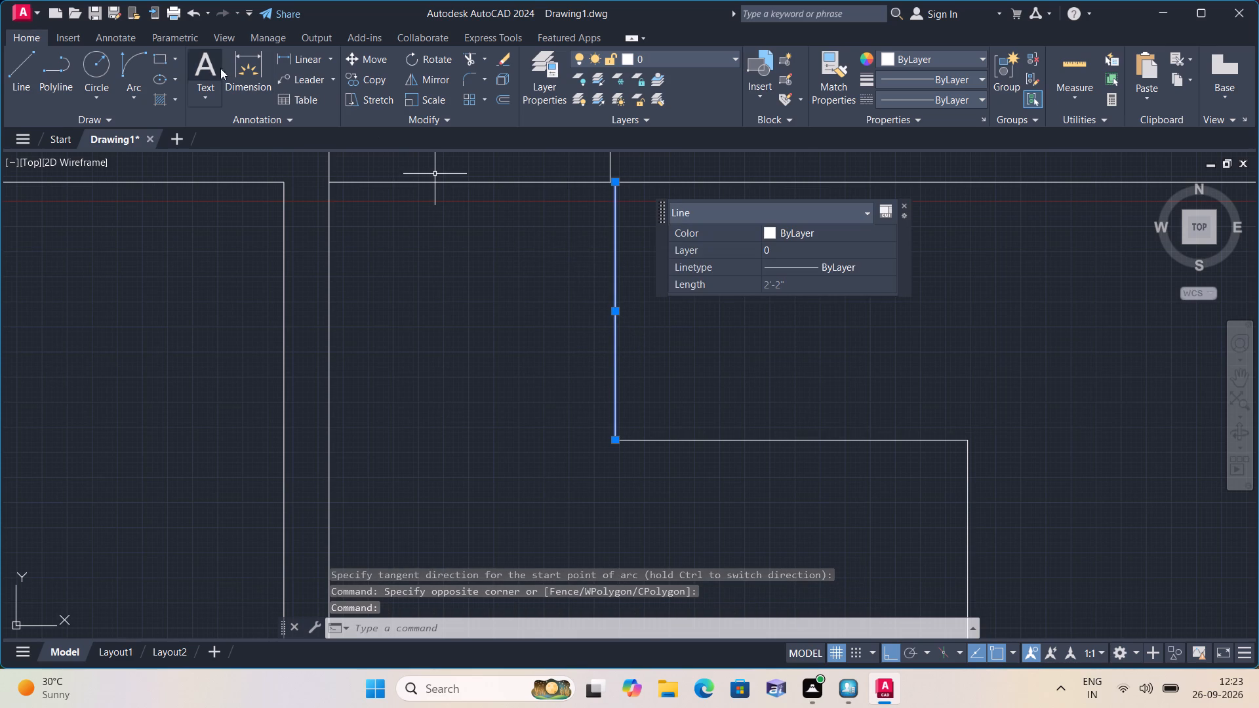
click(375, 58)
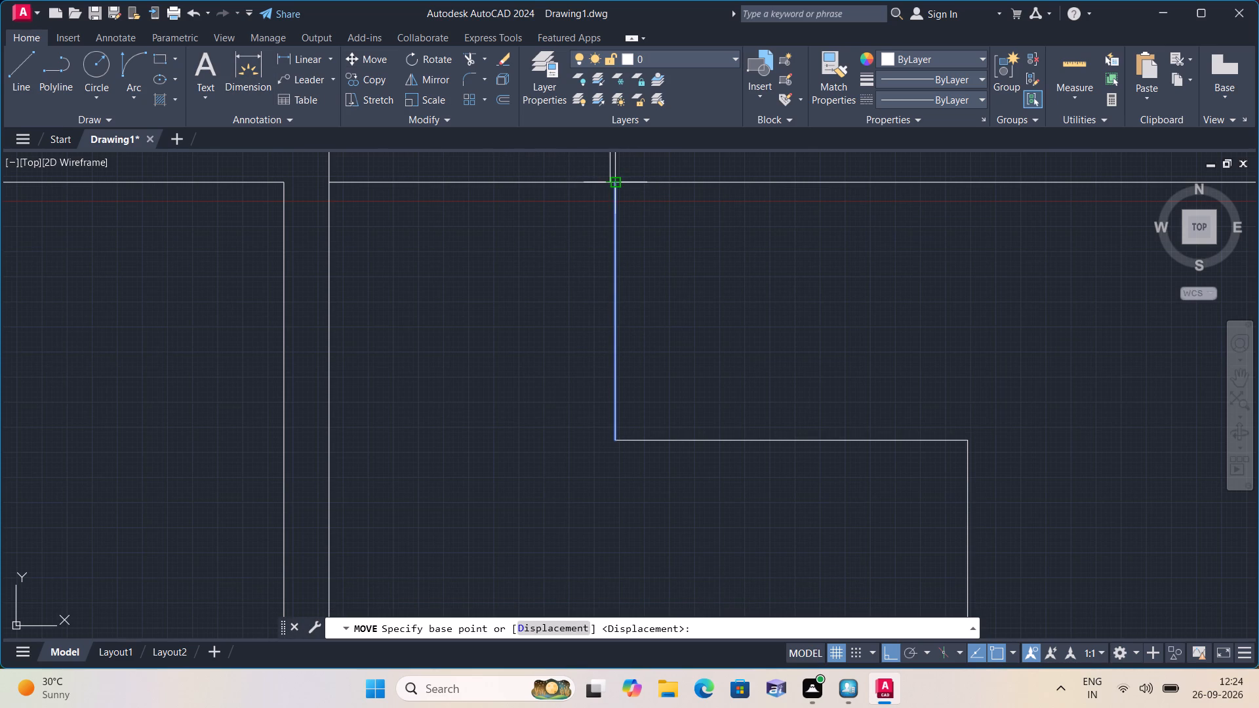
scroll(616, 182, up, 2)
click(607, 183)
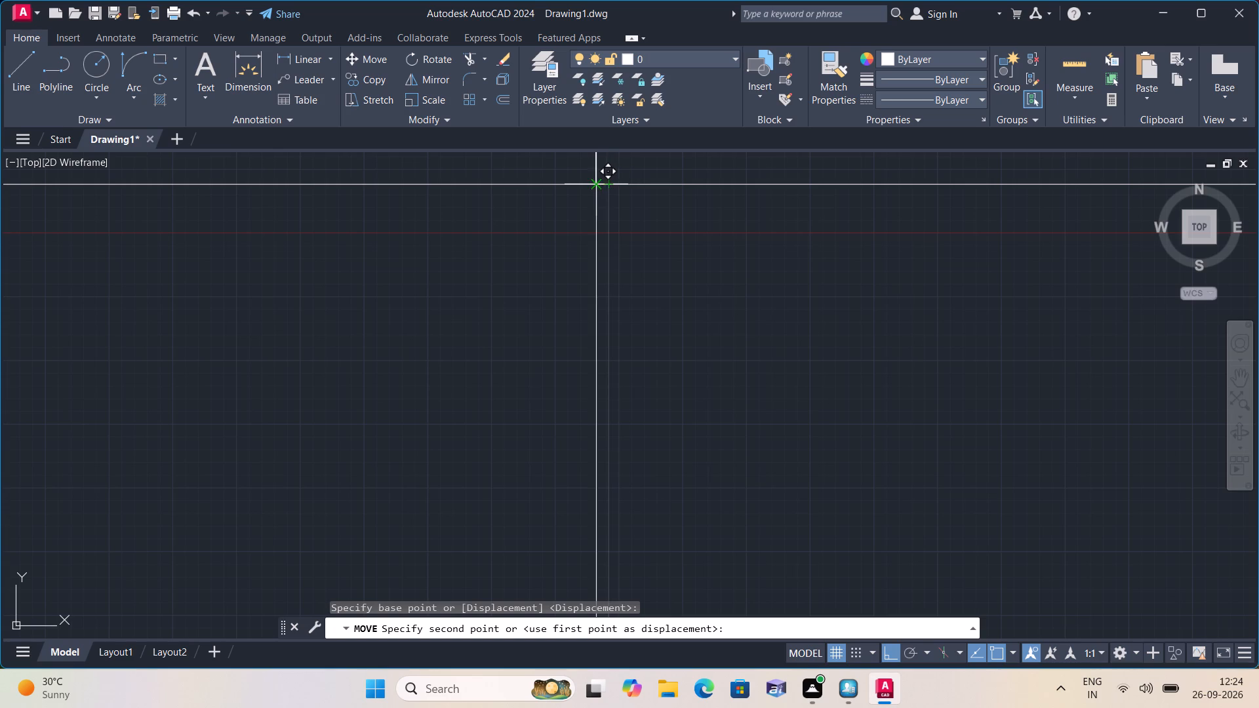
click(594, 185)
Stretch the left end of the stepped room line's horizontal segment to meet the bottom of its upper vertical segment.
scroll(622, 216, down, 2)
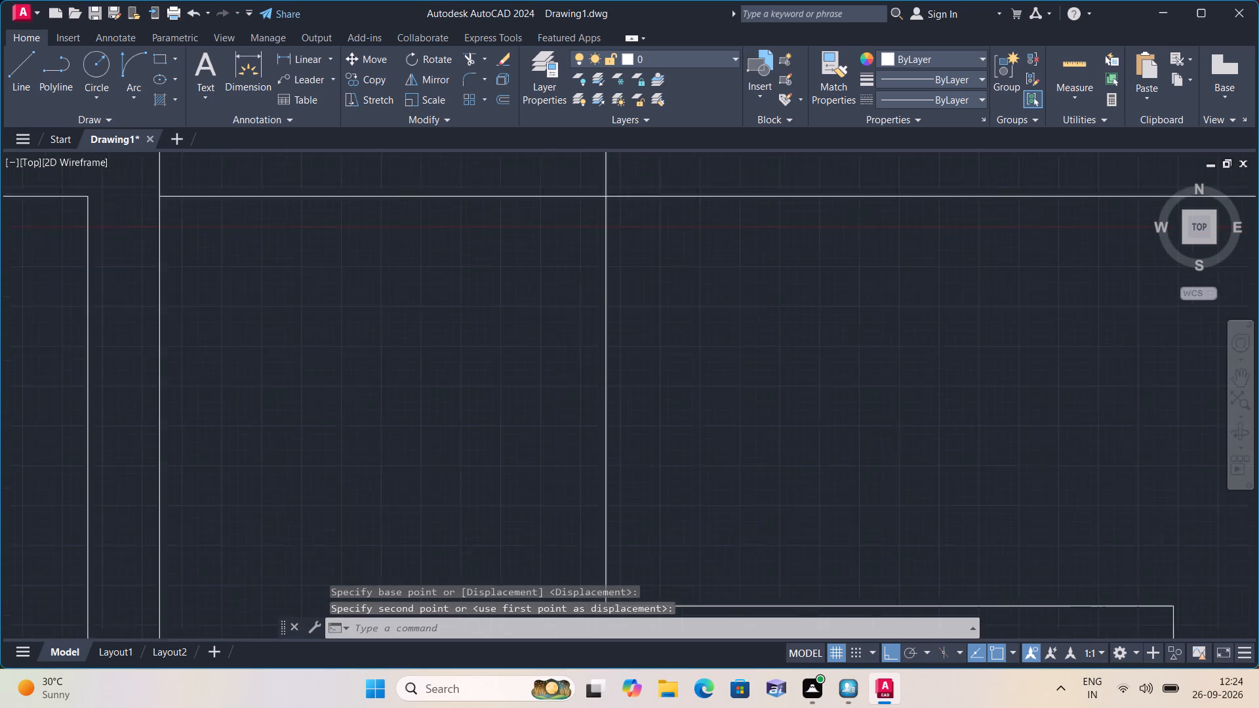
middle_drag(679, 277, 677, 185)
scroll(629, 371, up, 3)
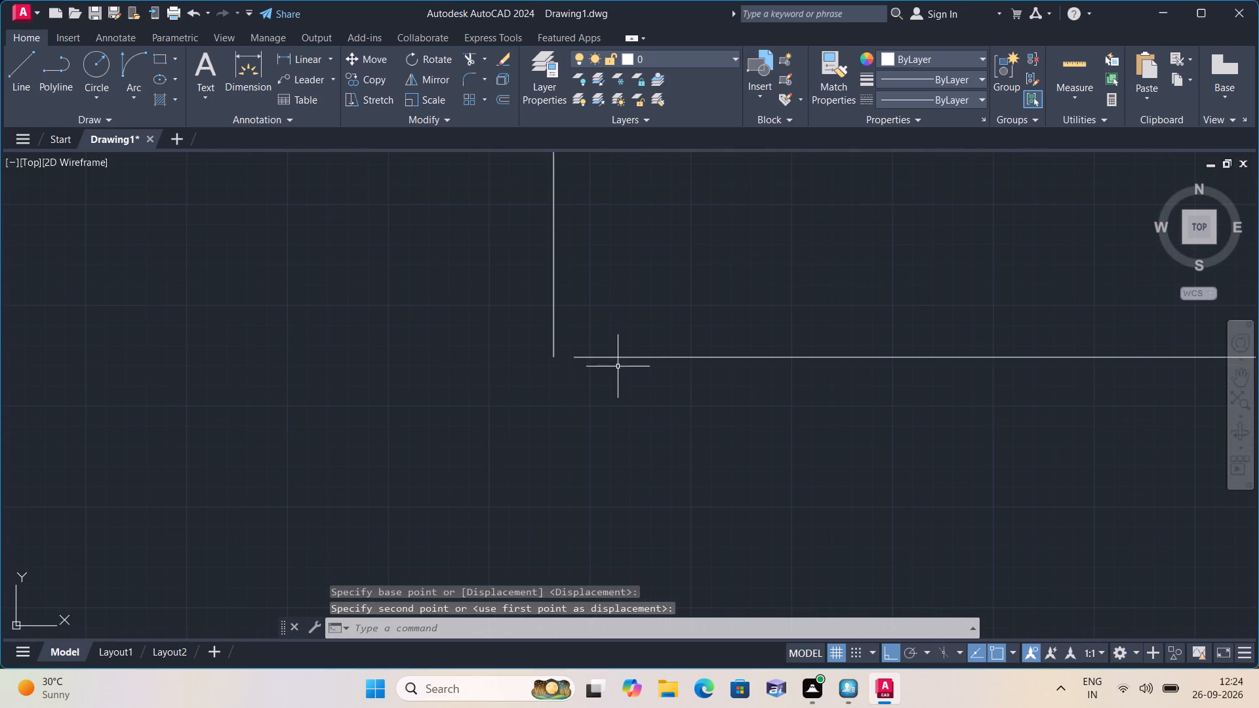
click(589, 357)
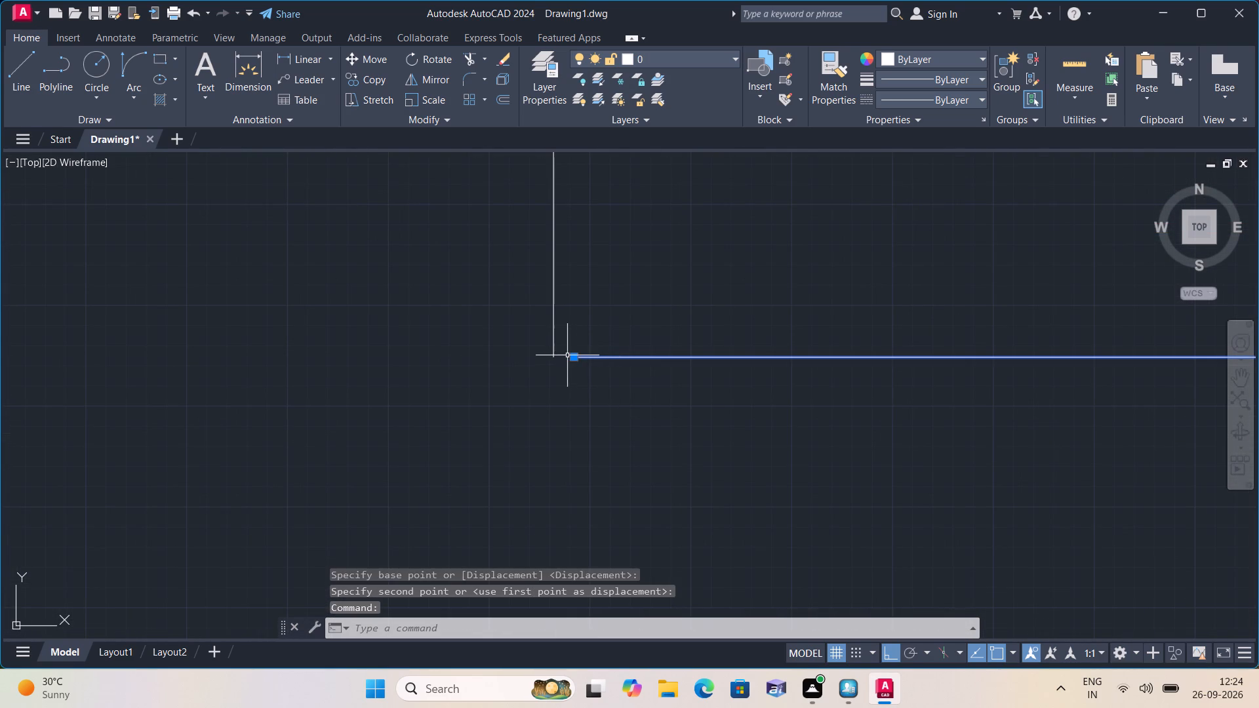
click(575, 357)
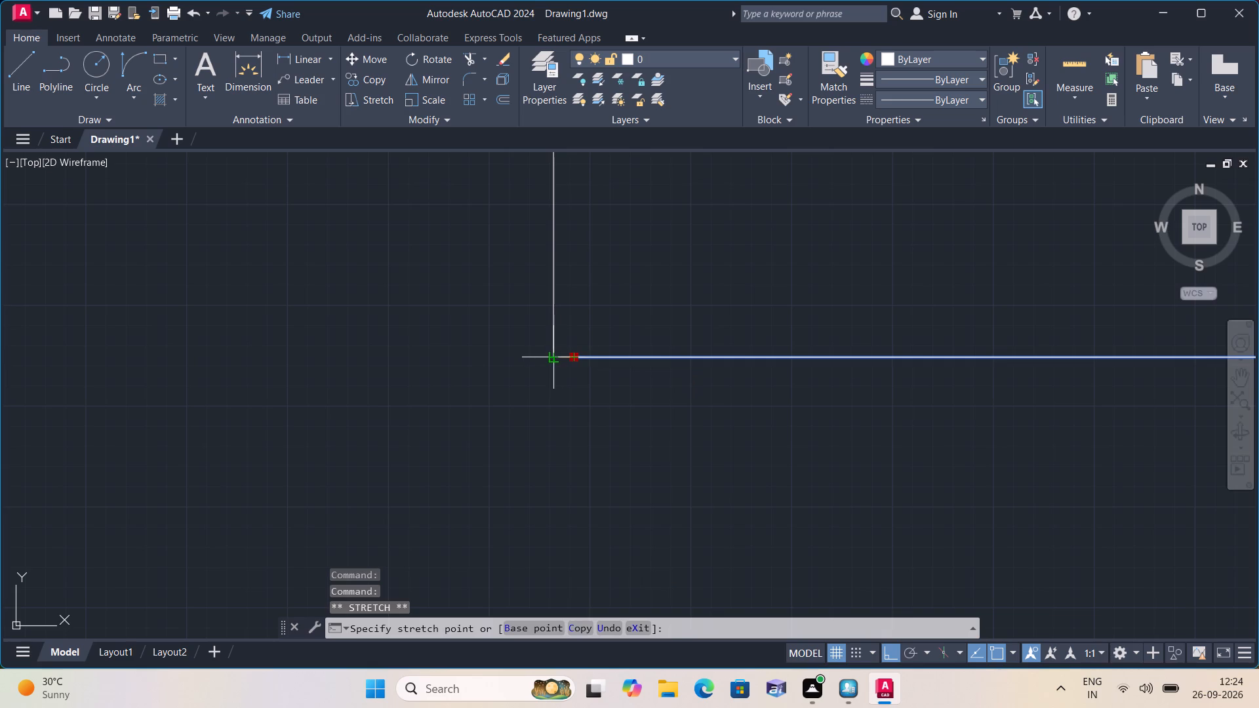
click(551, 355)
key(Escape)
scroll(648, 309, down, 1)
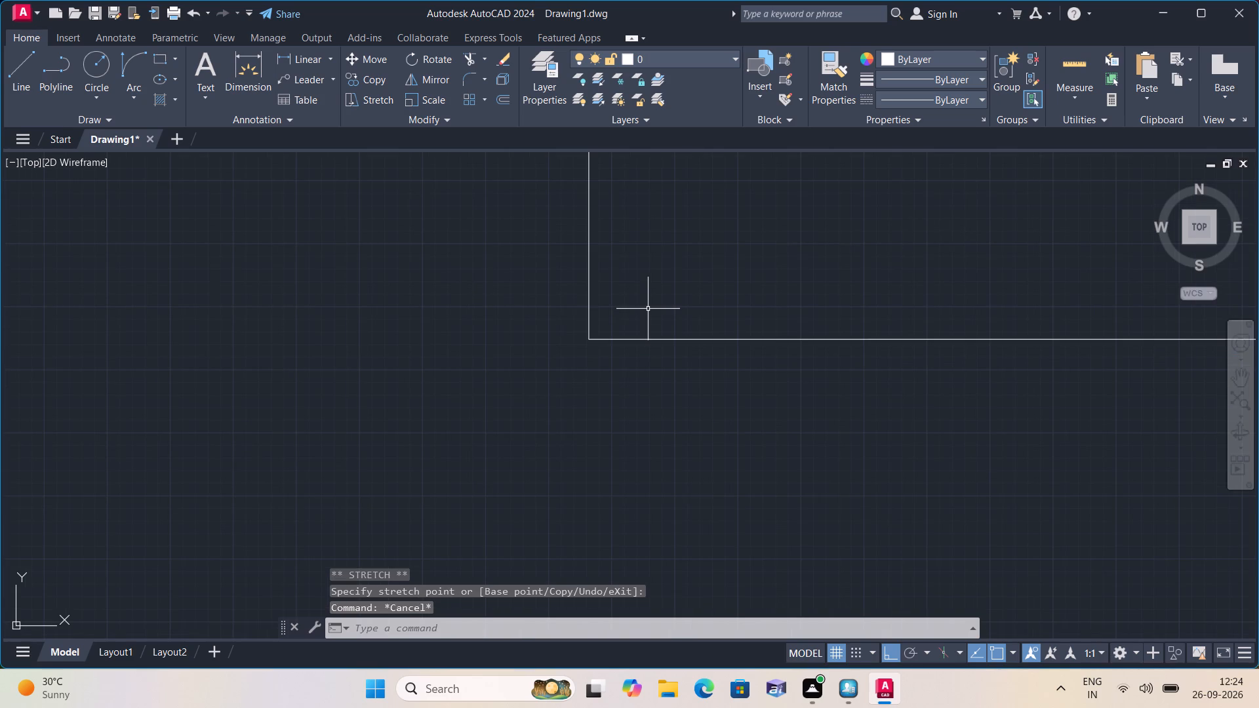
Trim both horizontal partition lines in the far-right room between the vertical partition and the stepped line.
scroll(648, 309, down, 6)
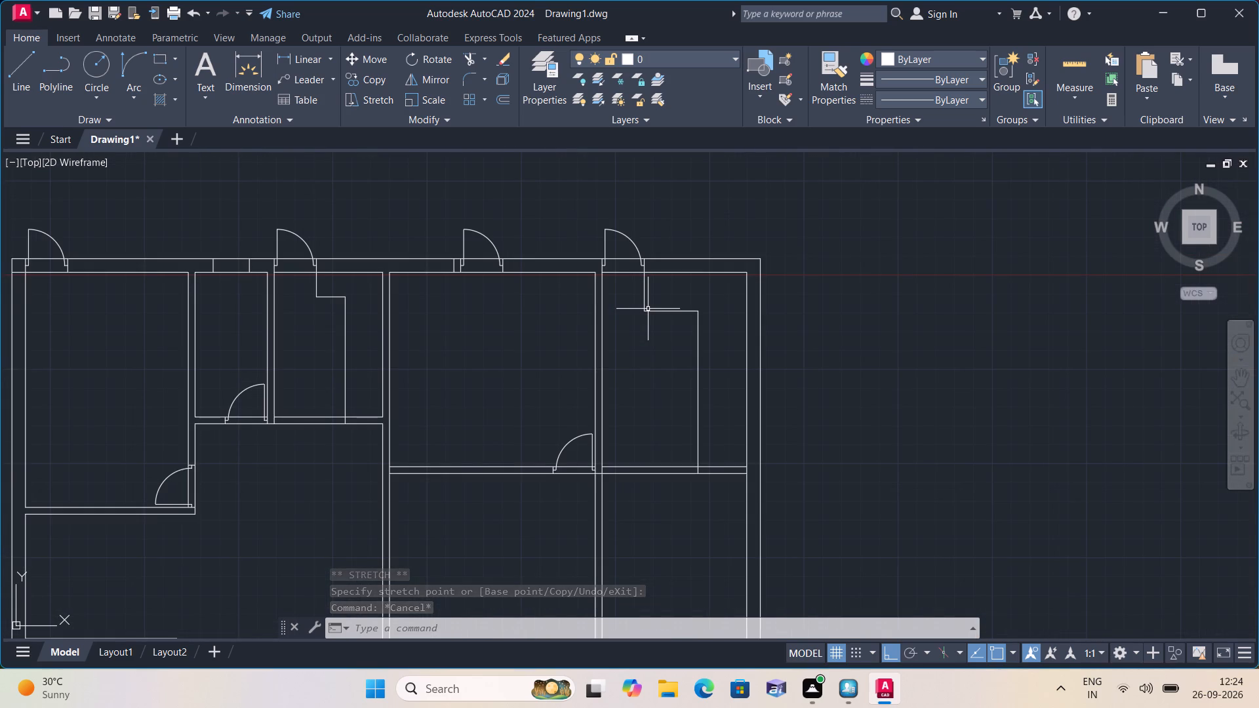
text(trim)
key(space)
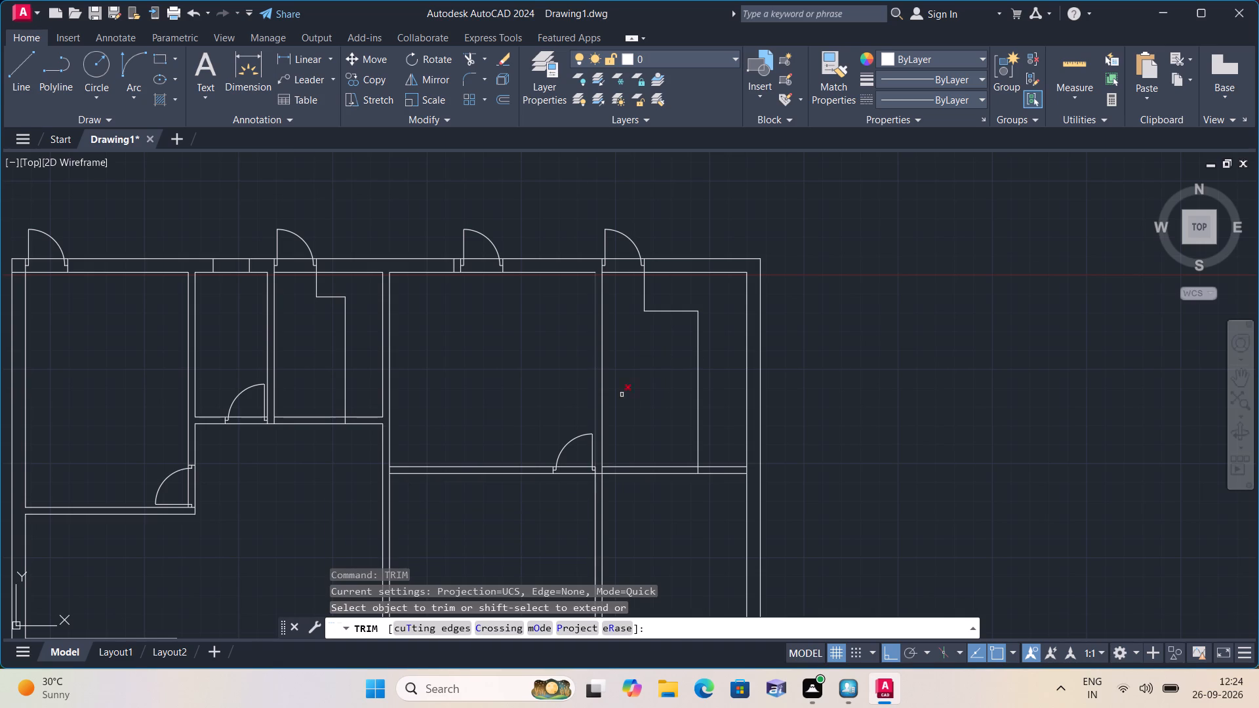
click(662, 473)
click(662, 468)
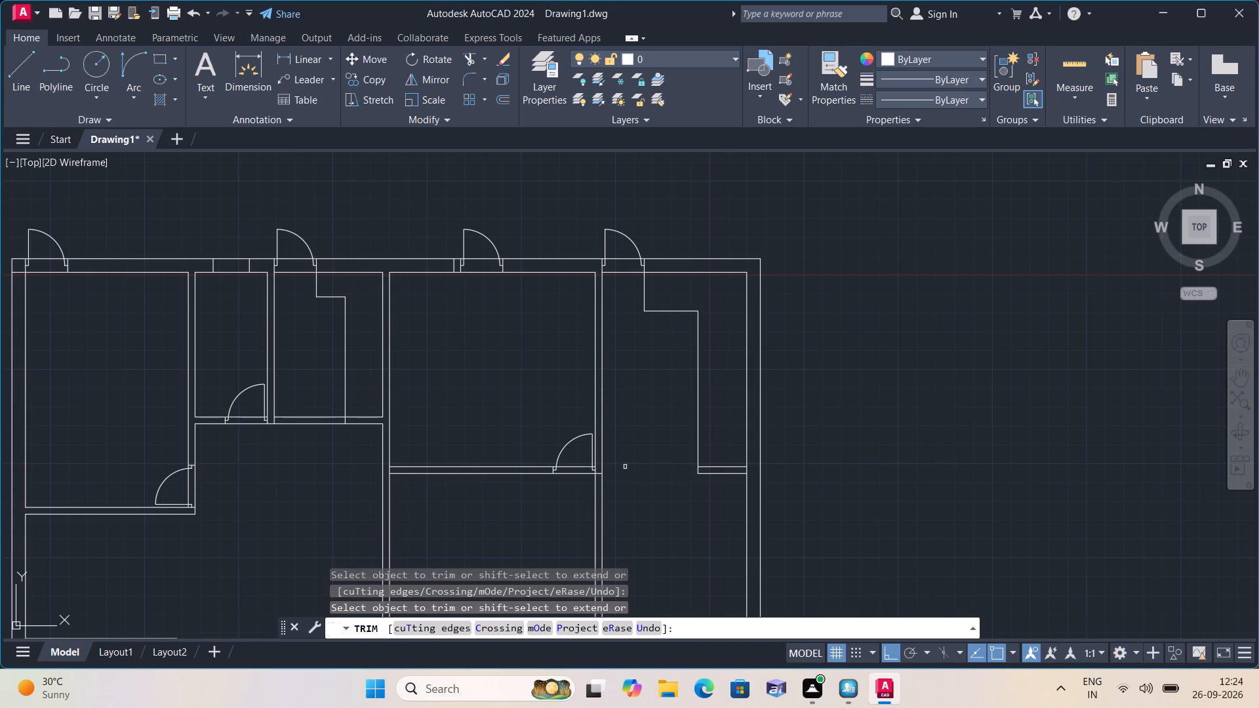
Trim the partition lines across the large right-hand room's lower door opening, including the short pieces above both stops.
scroll(548, 475, up, 3)
scroll(616, 486, up, 1)
click(616, 486)
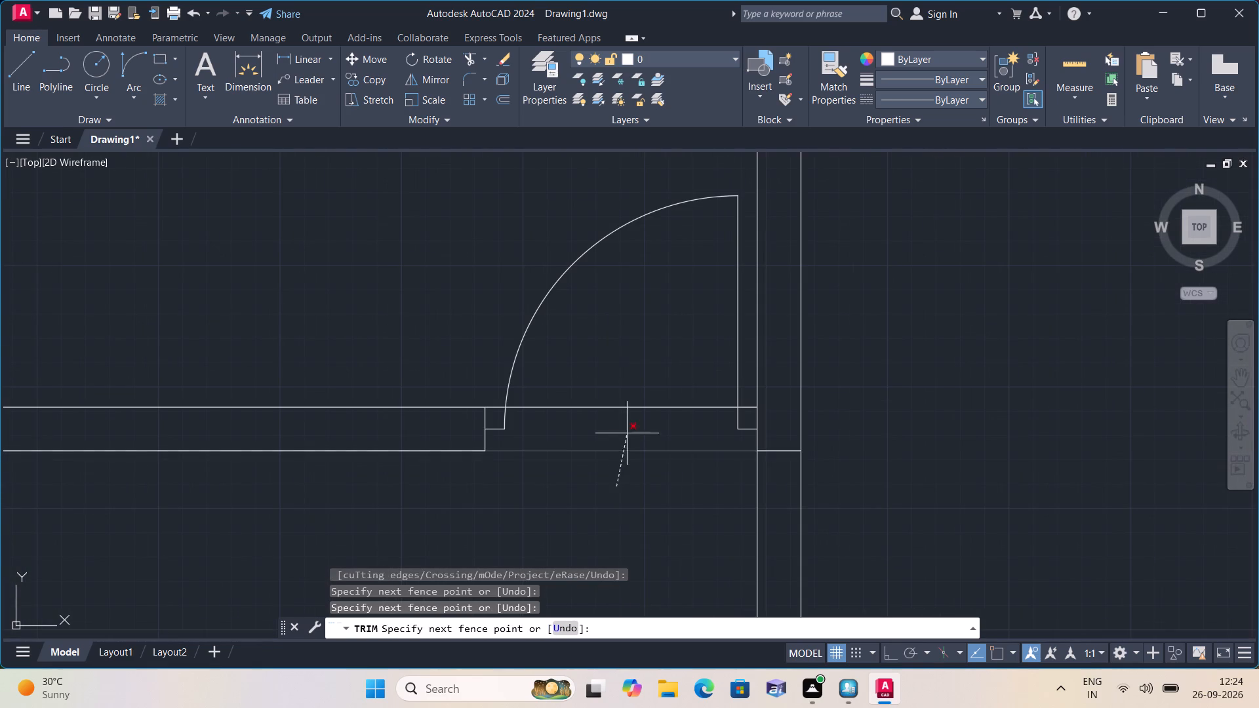
click(631, 406)
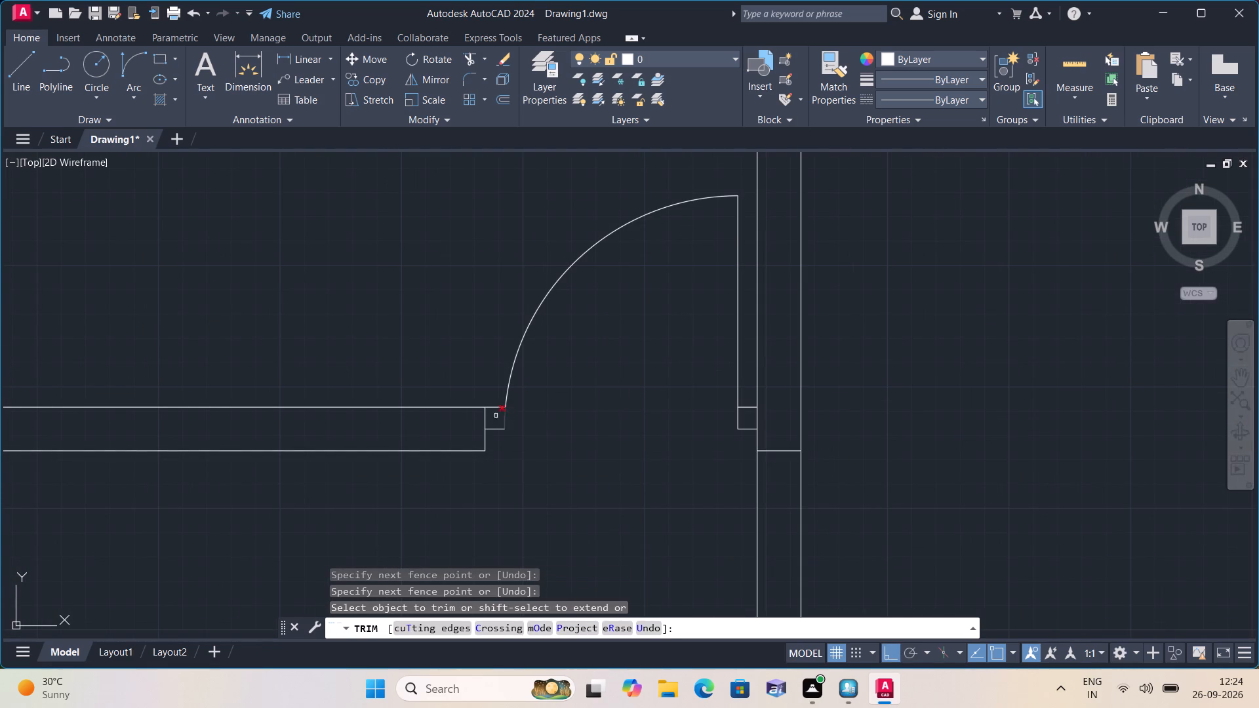
click(494, 406)
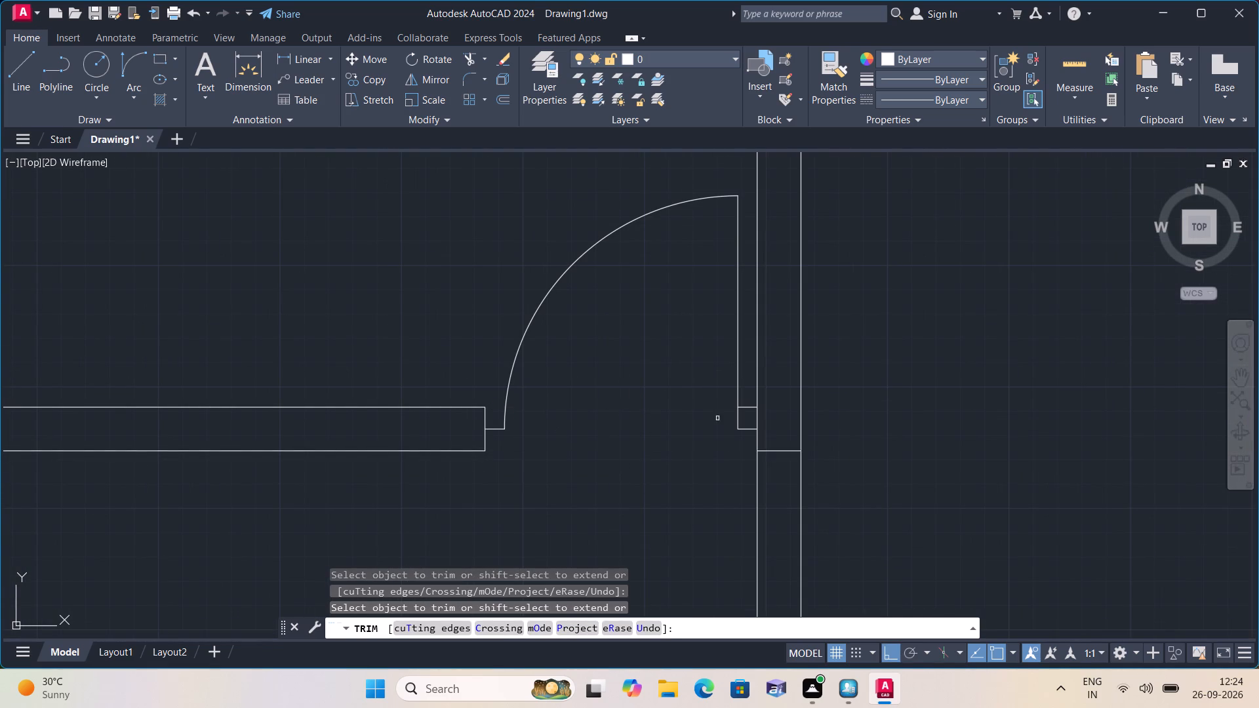
click(749, 406)
Trim the vertical partition lines across the left room's side door opening, including the short pieces beside both stops.
scroll(728, 411, down, 5)
middle_drag(763, 397, 769, 428)
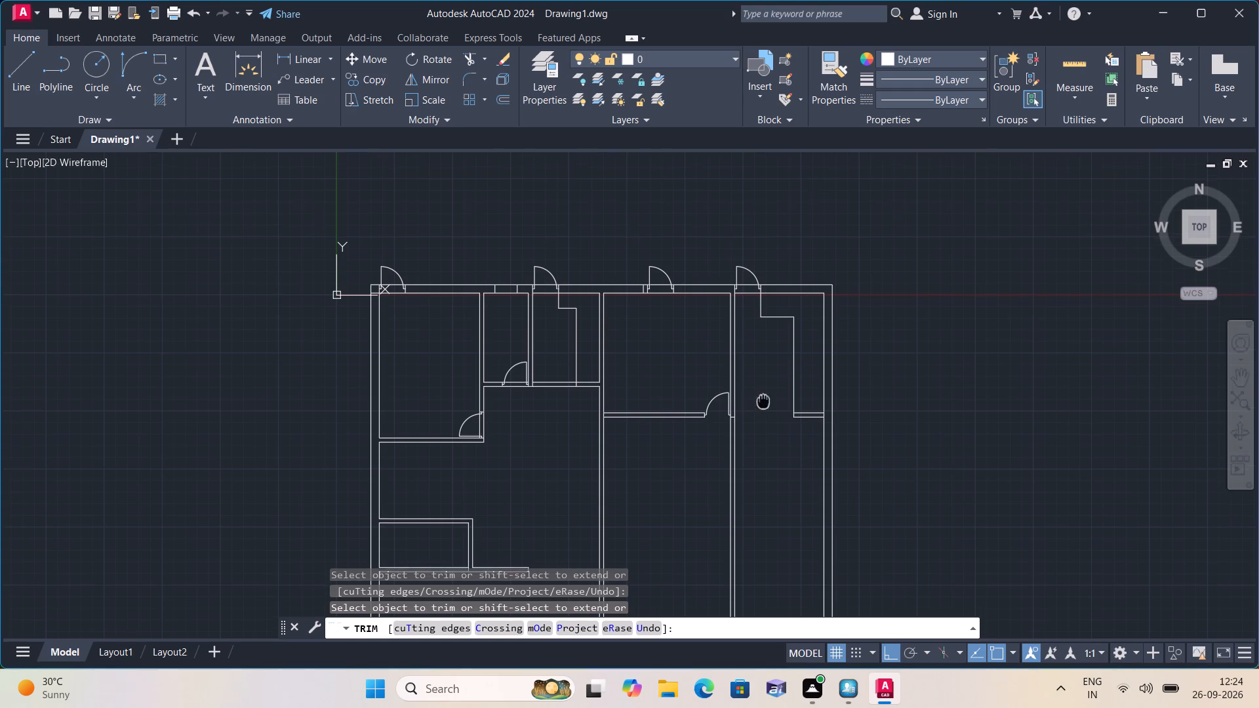
middle_drag(769, 428, 780, 471)
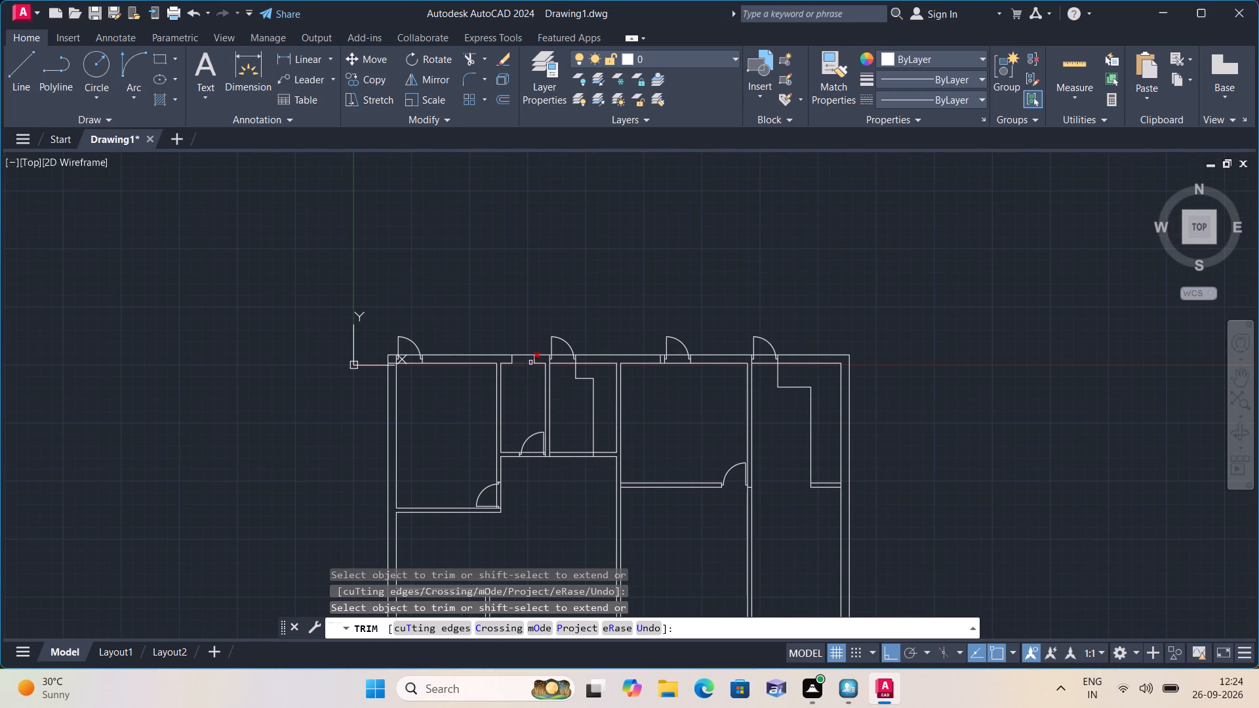
scroll(530, 363, up, 2)
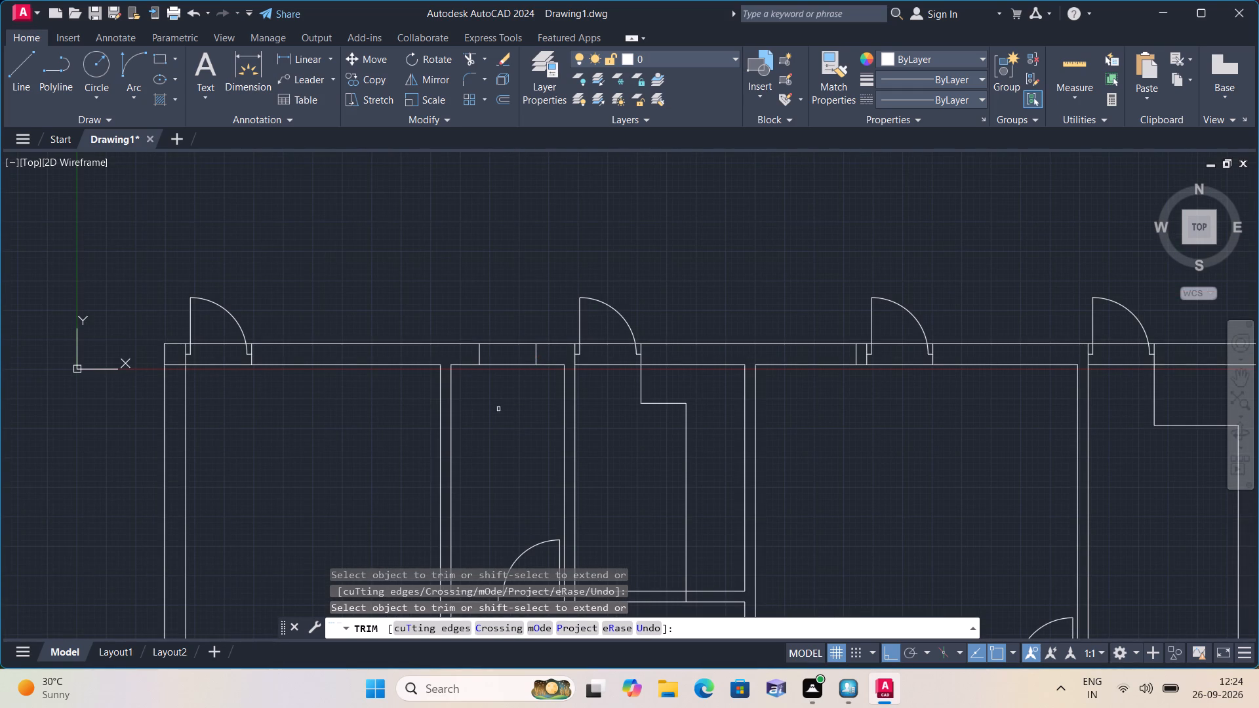
middle_drag(496, 418, 561, 302)
scroll(596, 245, down, 1)
scroll(525, 463, up, 2)
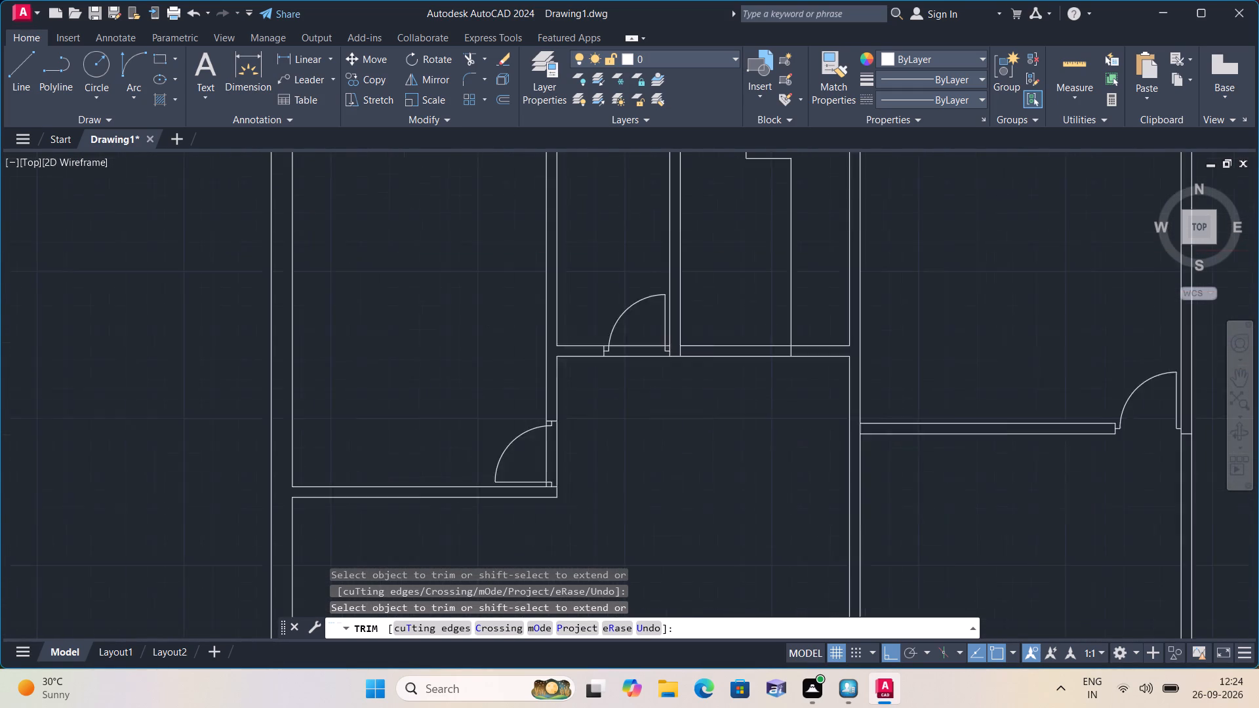
click(532, 458)
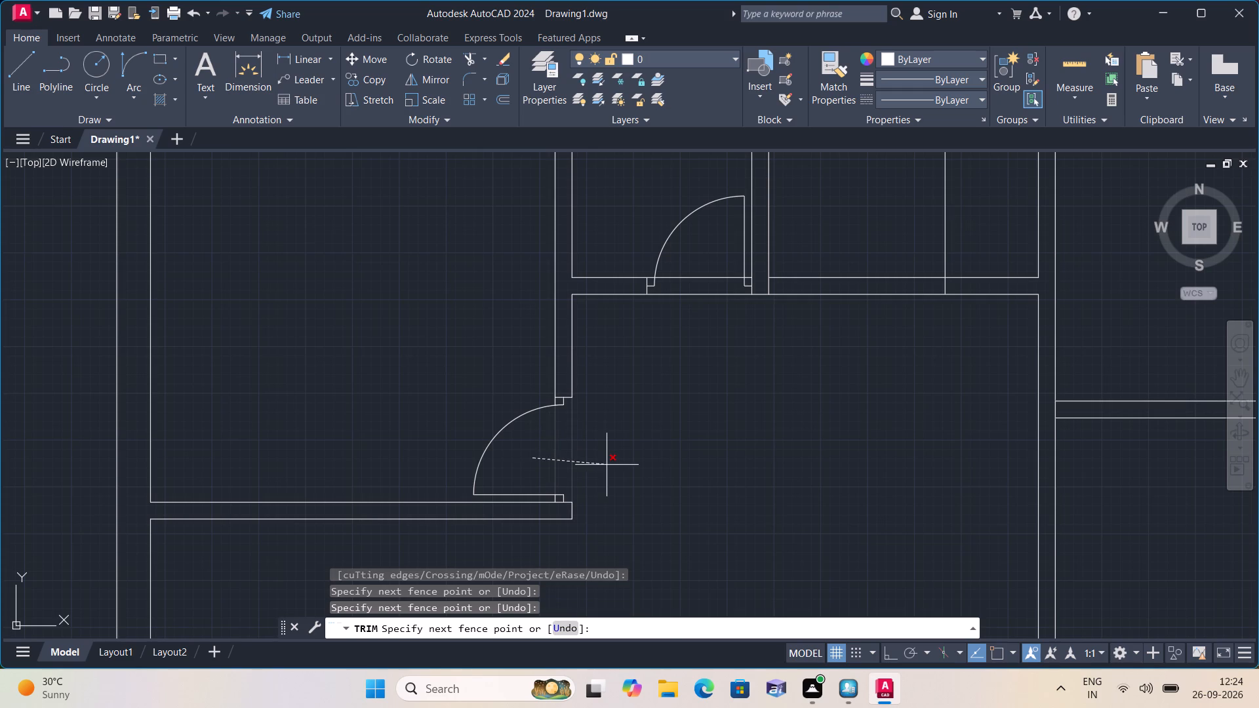
click(607, 465)
scroll(516, 510, up, 3)
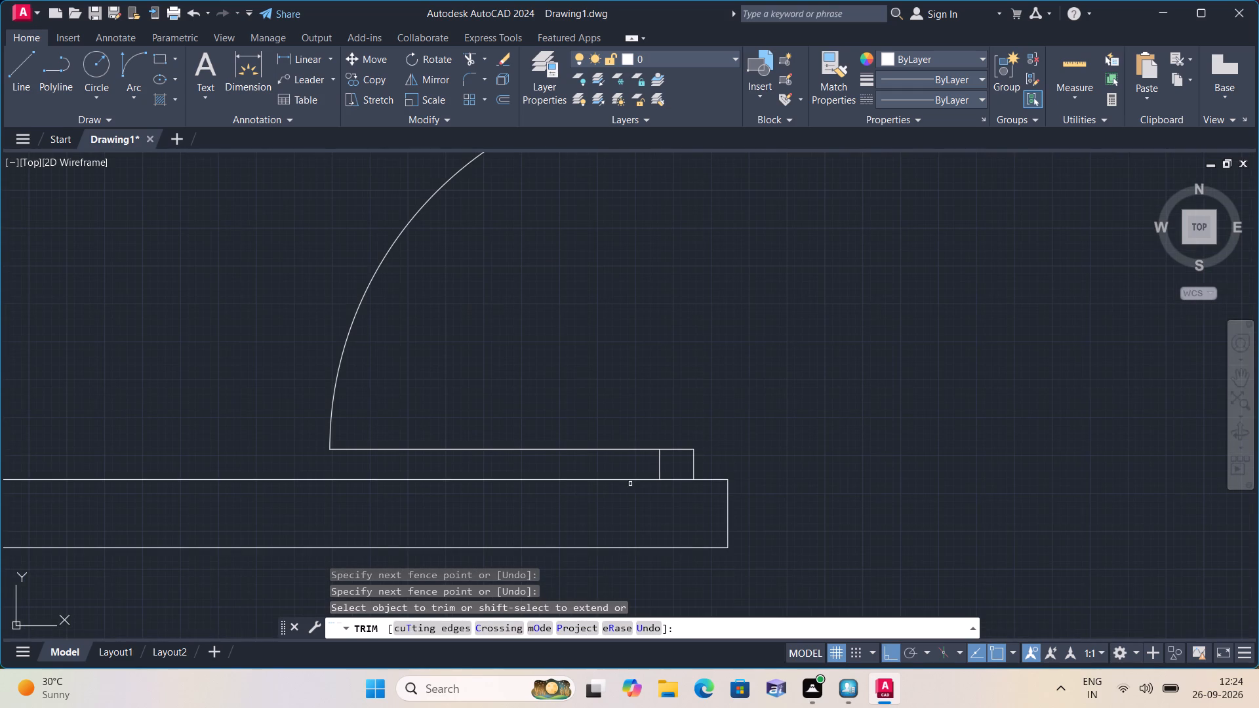
click(658, 464)
scroll(655, 423, down, 2)
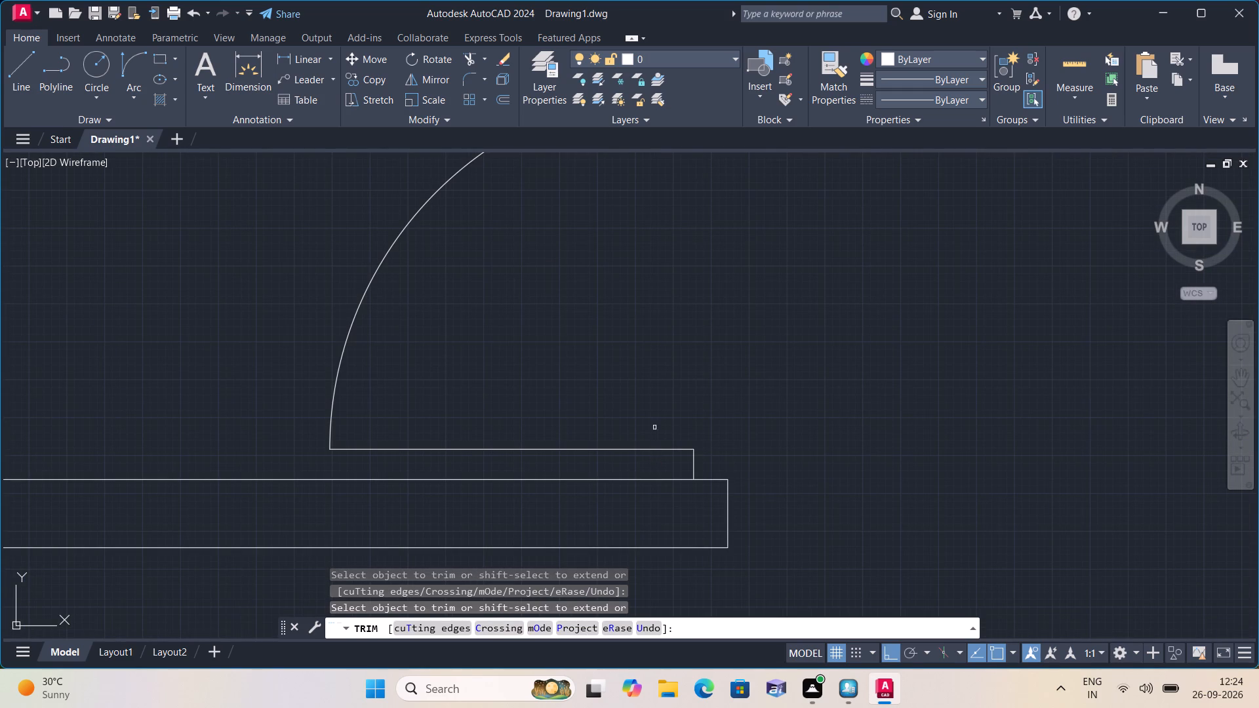
scroll(656, 418, down, 1)
scroll(656, 314, up, 4)
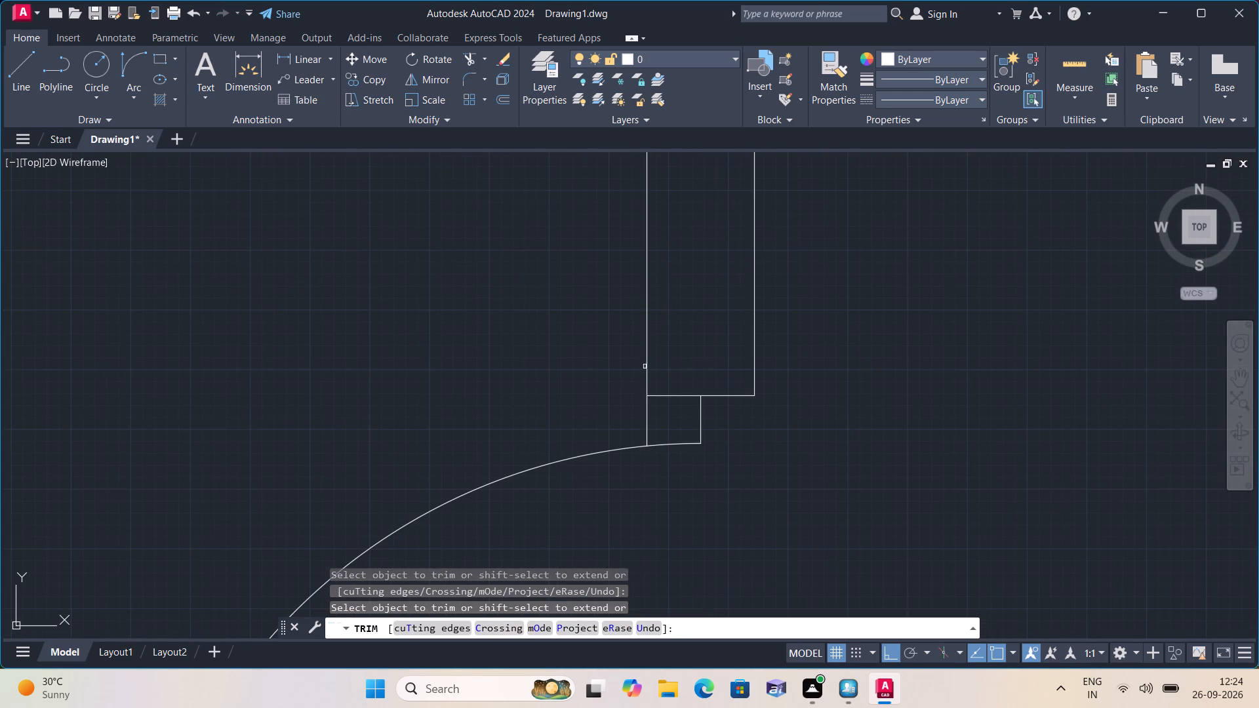
click(647, 408)
Trim the horizontal partition lines across the small room's bottom door opening, including the short pieces at both stops.
scroll(565, 284, down, 3)
middle_drag(675, 281, 660, 541)
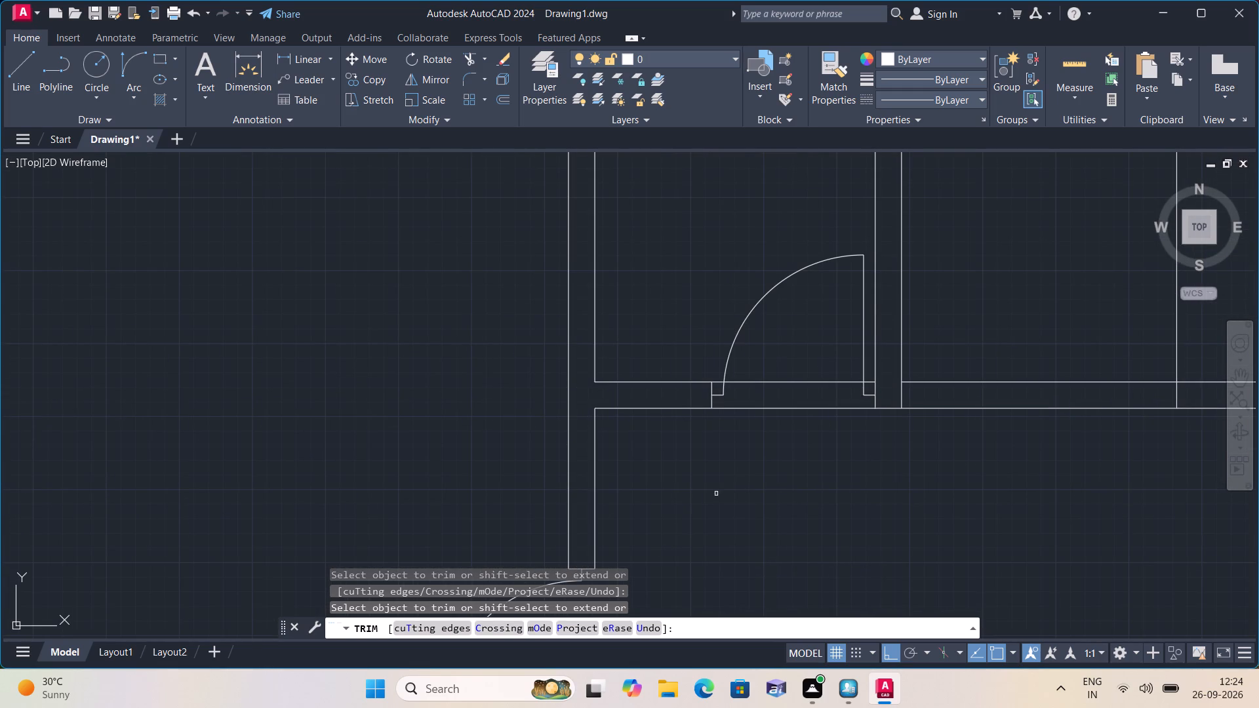
click(757, 436)
click(769, 359)
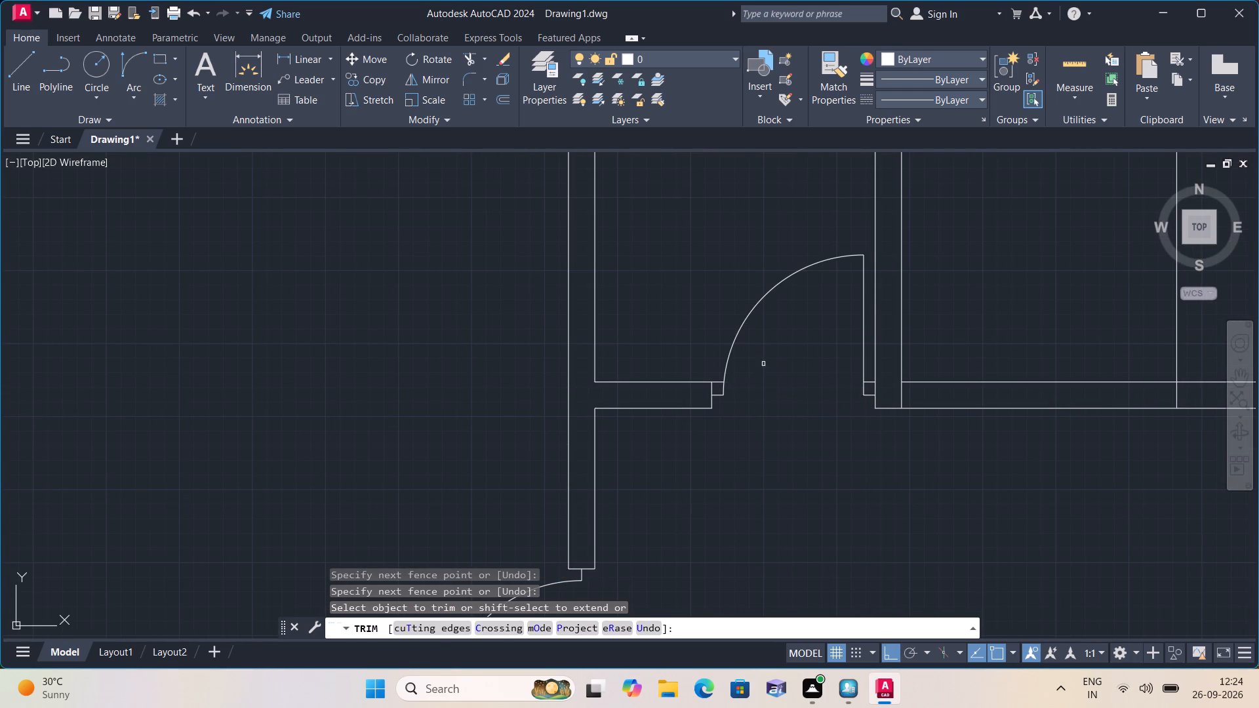
scroll(720, 378, up, 2)
click(716, 391)
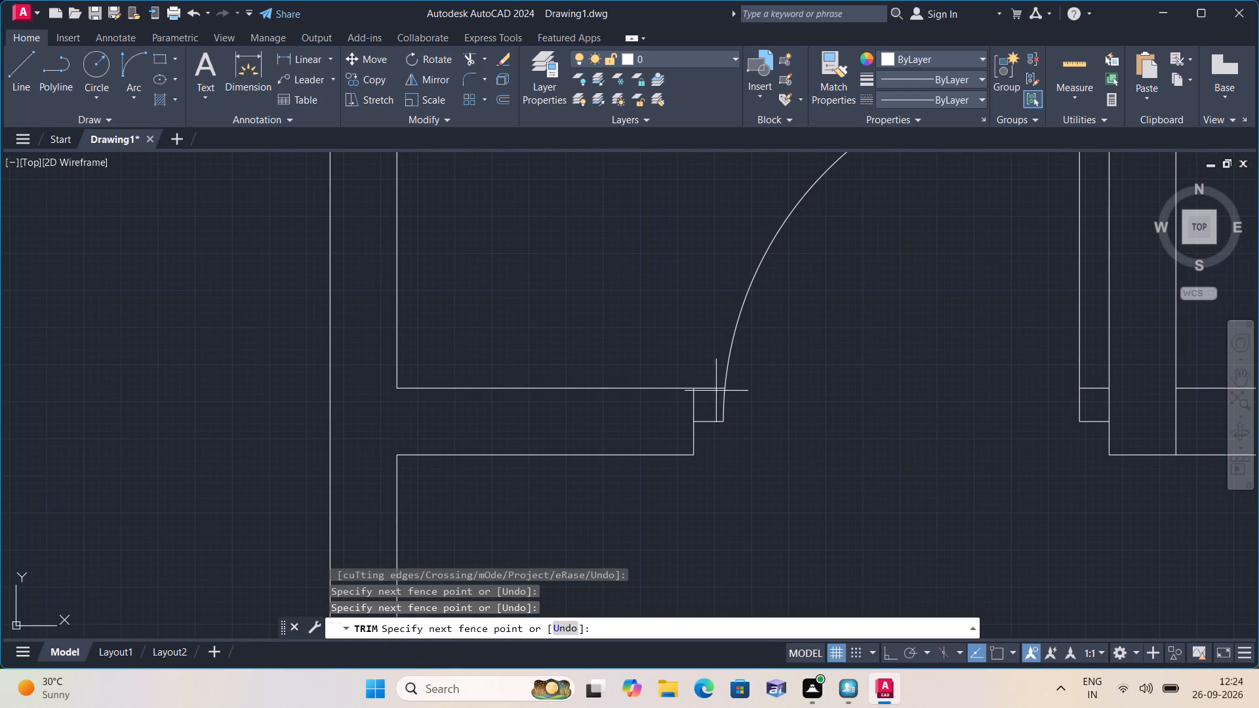
click(715, 370)
scroll(709, 366, down, 2)
scroll(843, 370, up, 2)
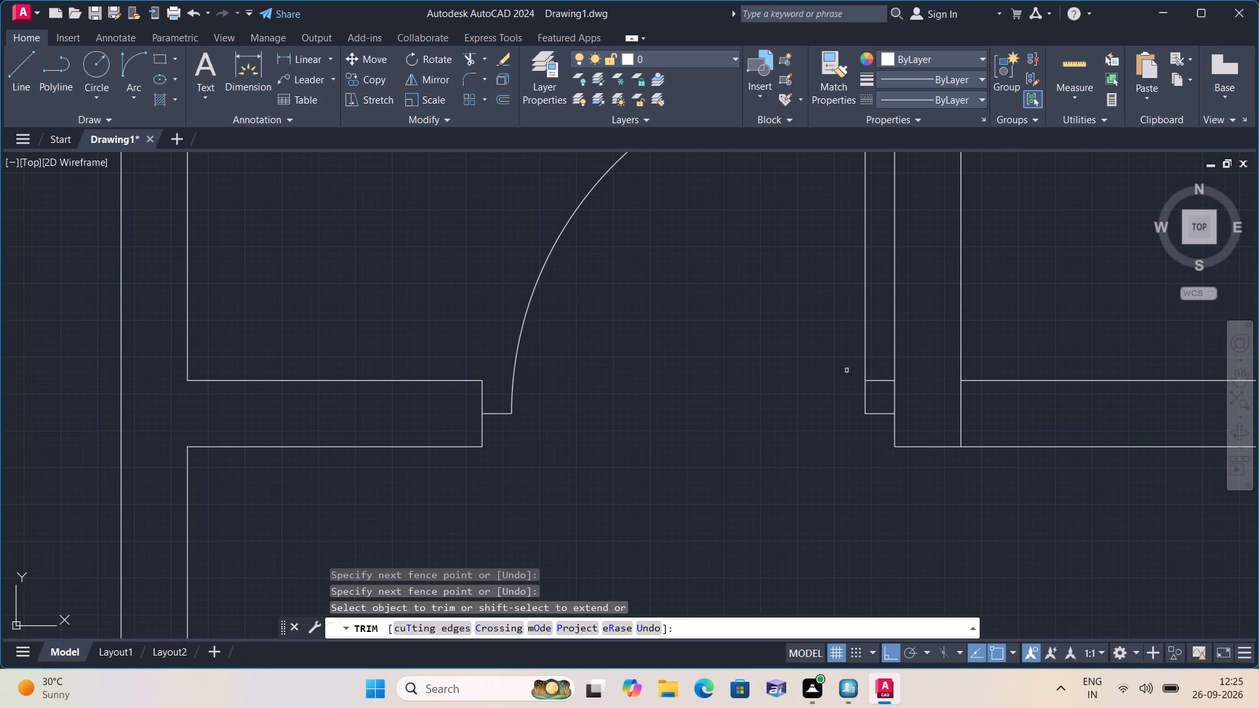
click(870, 380)
Trim the top outer wall lines across the left room's upper door opening, including the short pieces at both stops.
scroll(813, 381, down, 2)
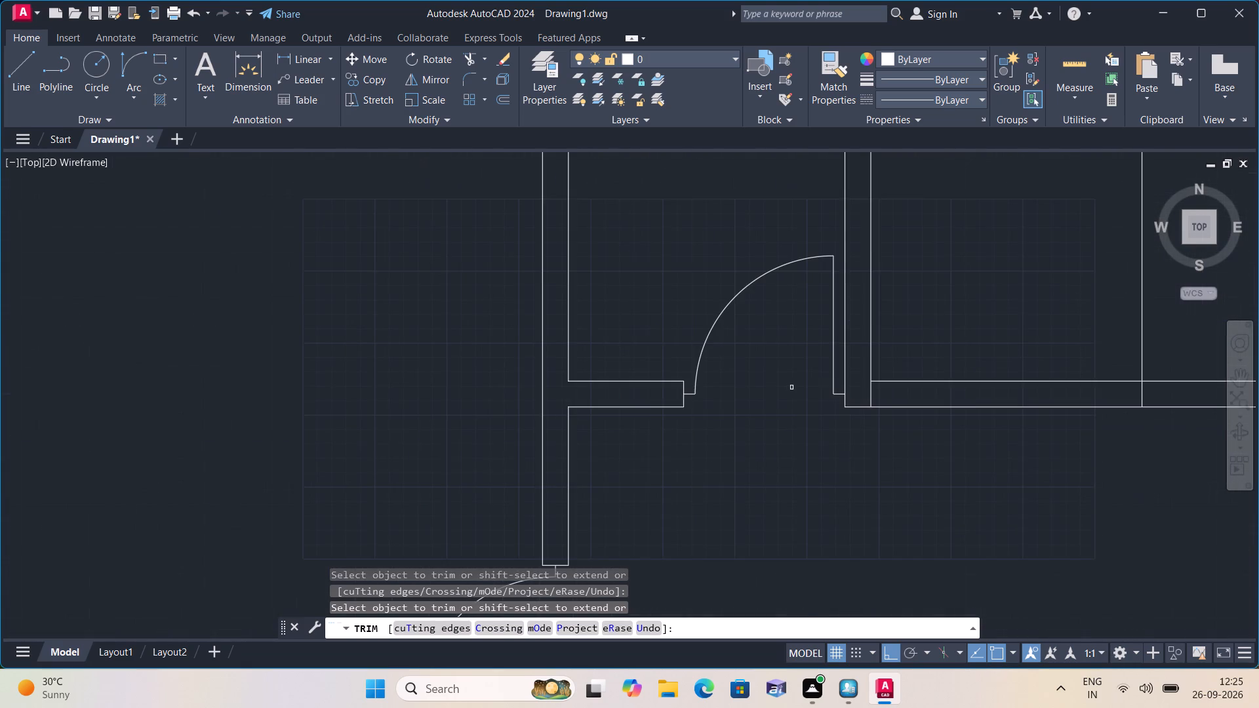
scroll(788, 389, down, 2)
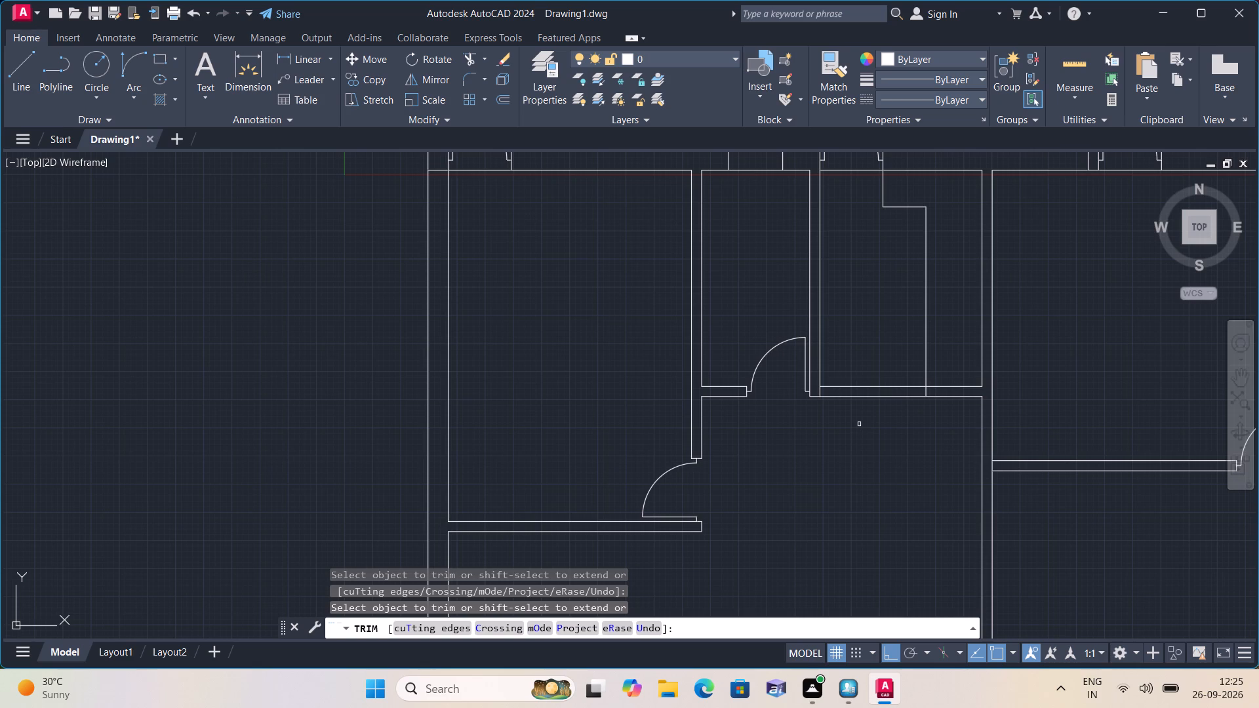
scroll(859, 424, up, 1)
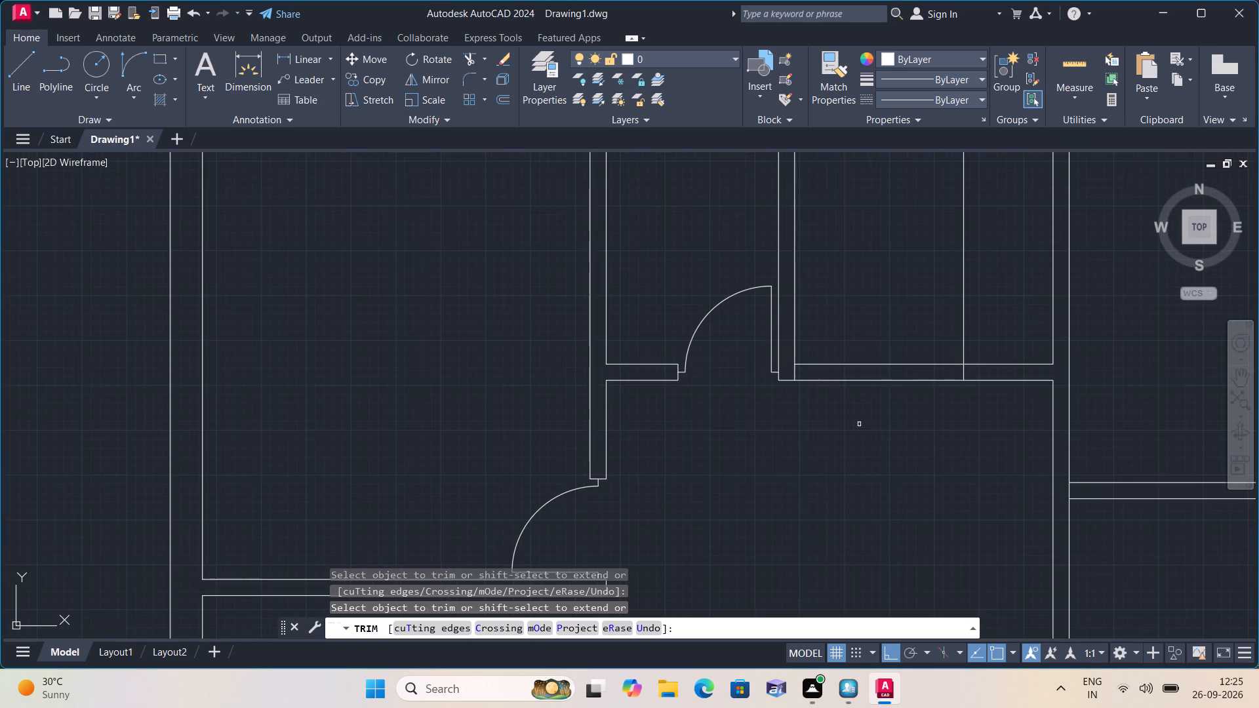
scroll(859, 424, down, 1)
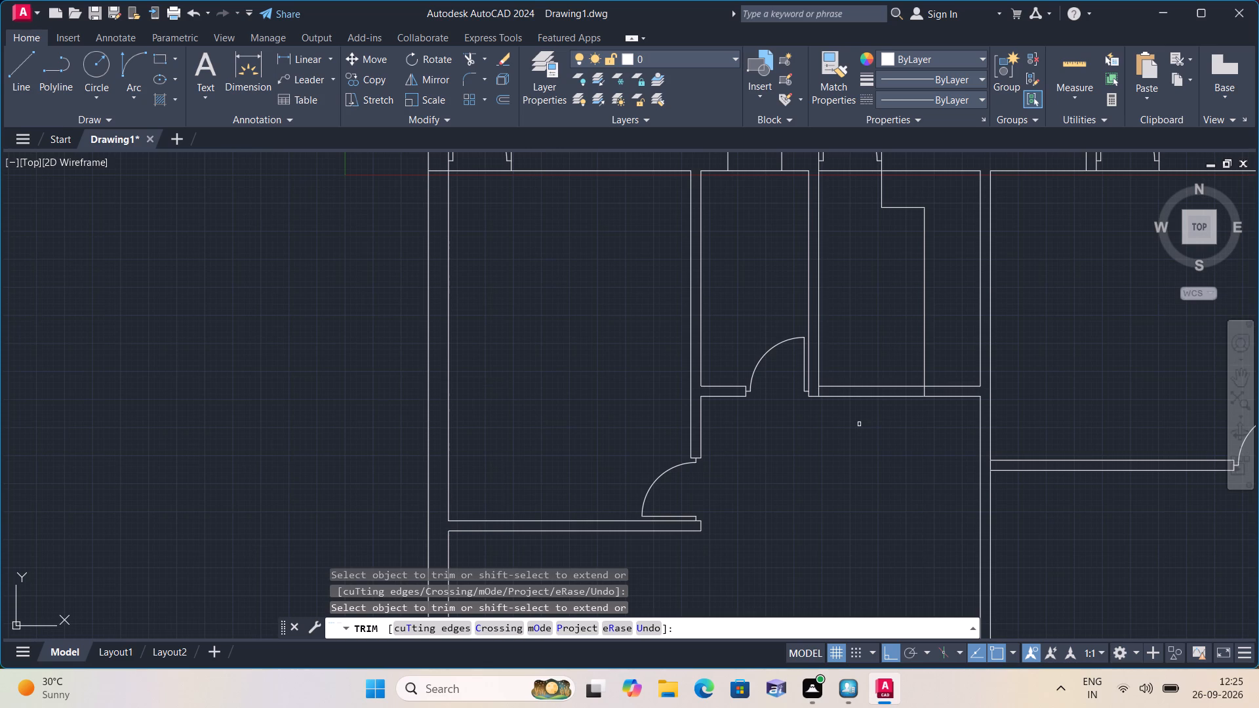
scroll(628, 392, down, 1)
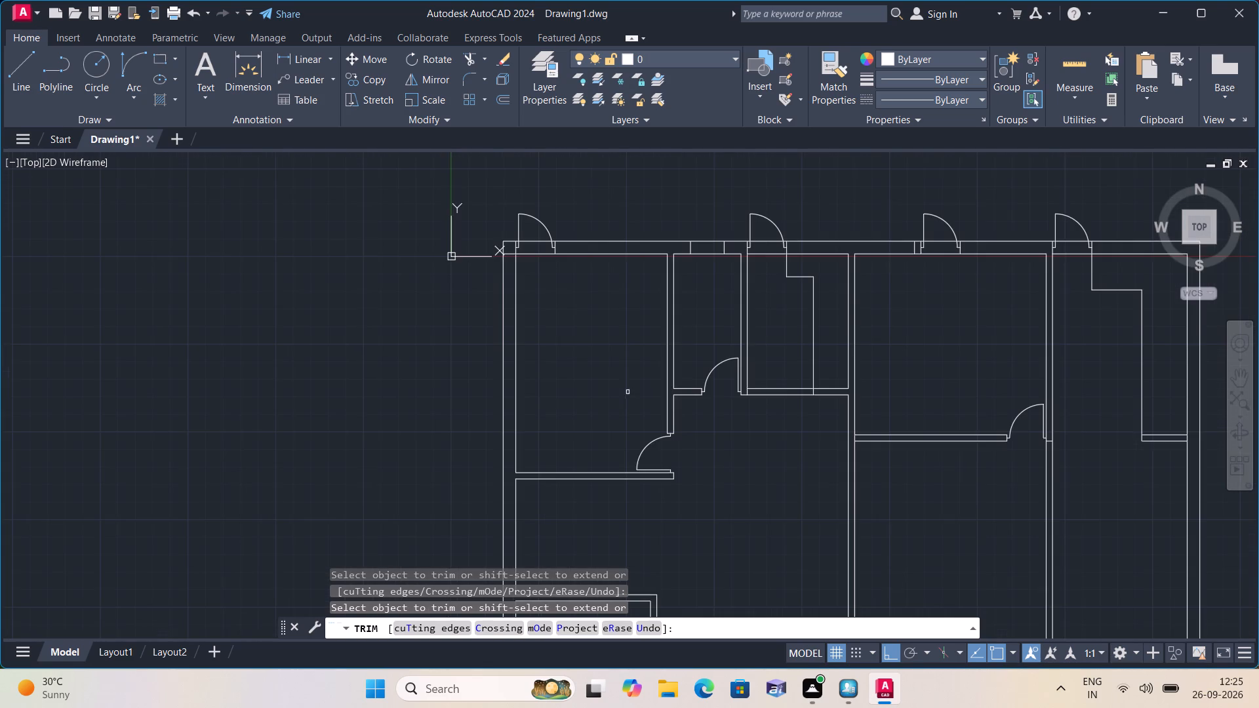
scroll(597, 338, down, 1)
middle_drag(597, 338, 631, 514)
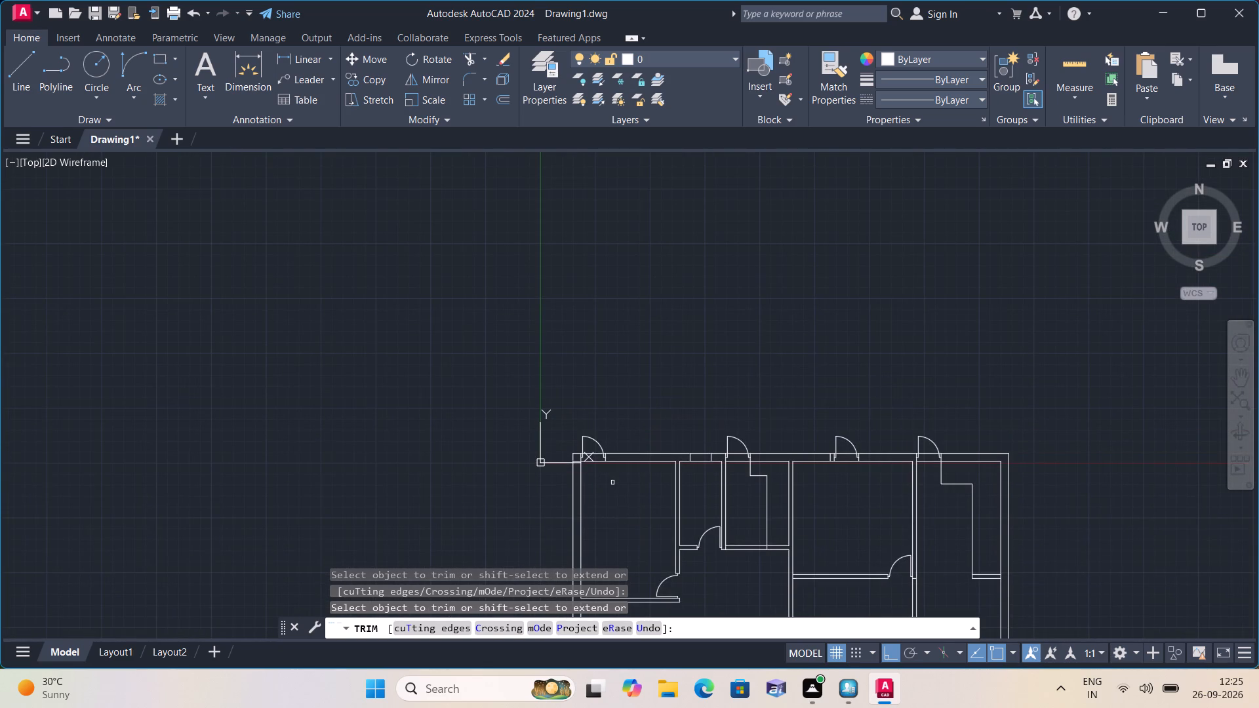
scroll(602, 477, up, 3)
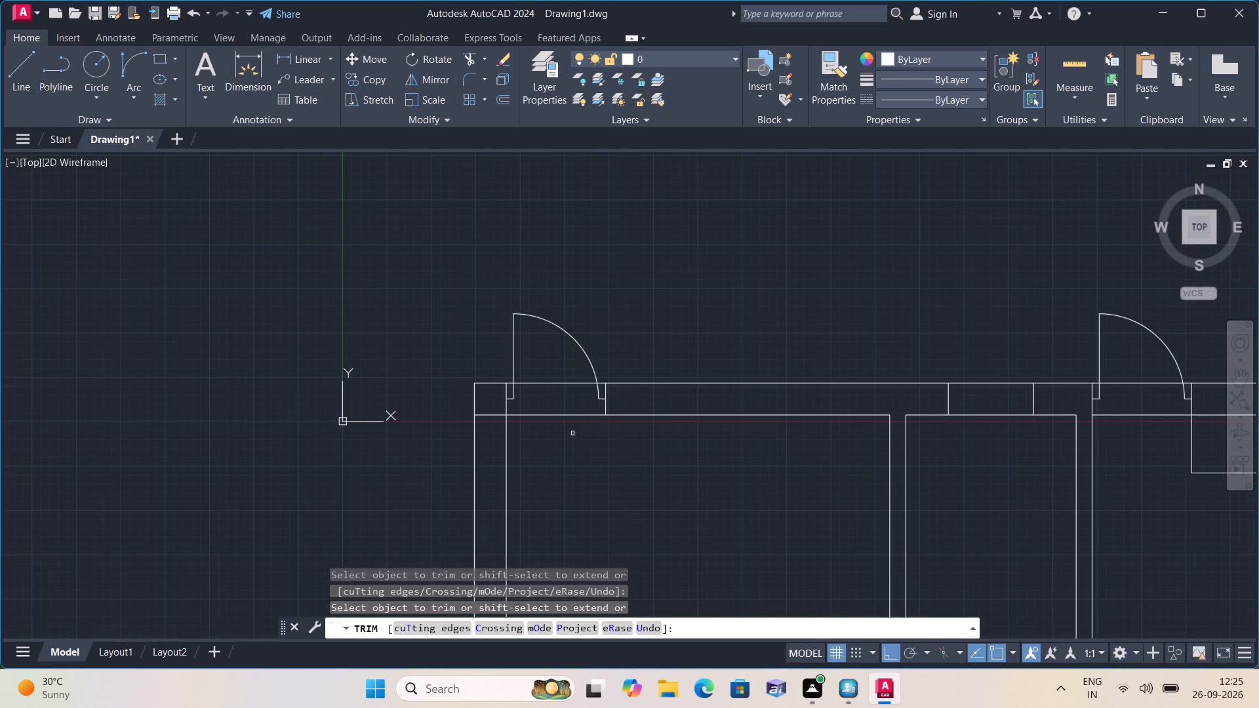
click(563, 422)
click(559, 372)
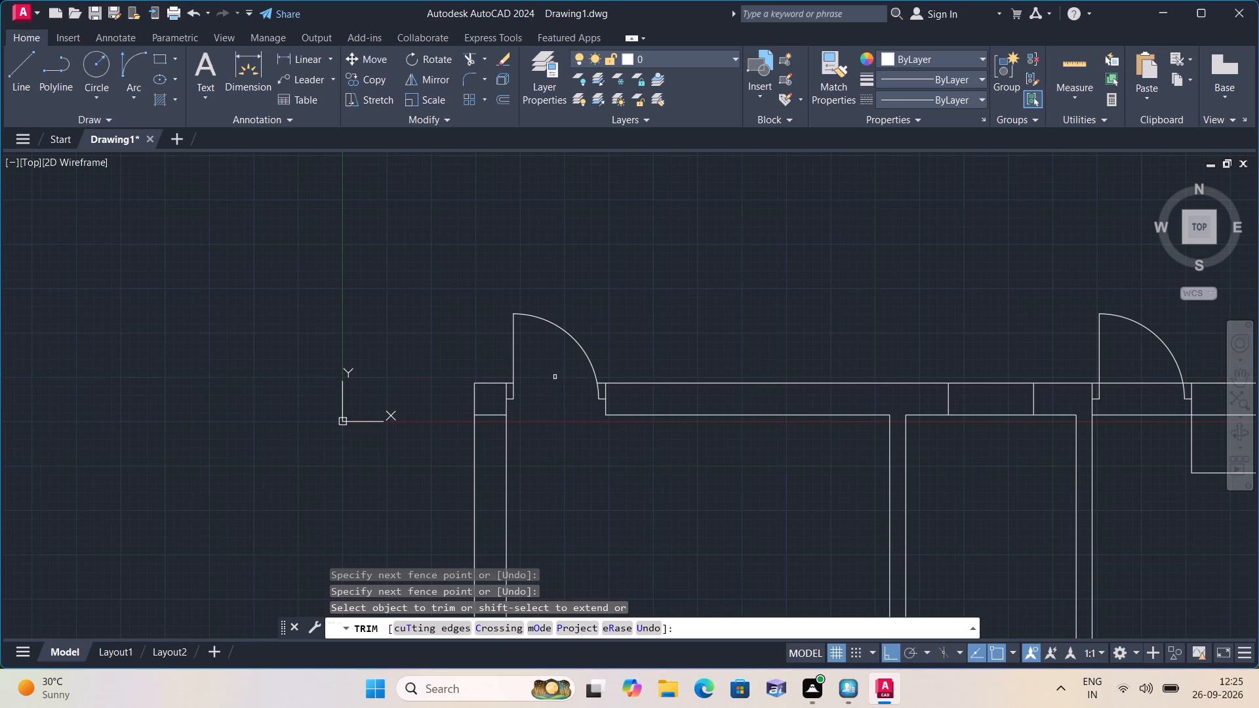
scroll(510, 387, up, 2)
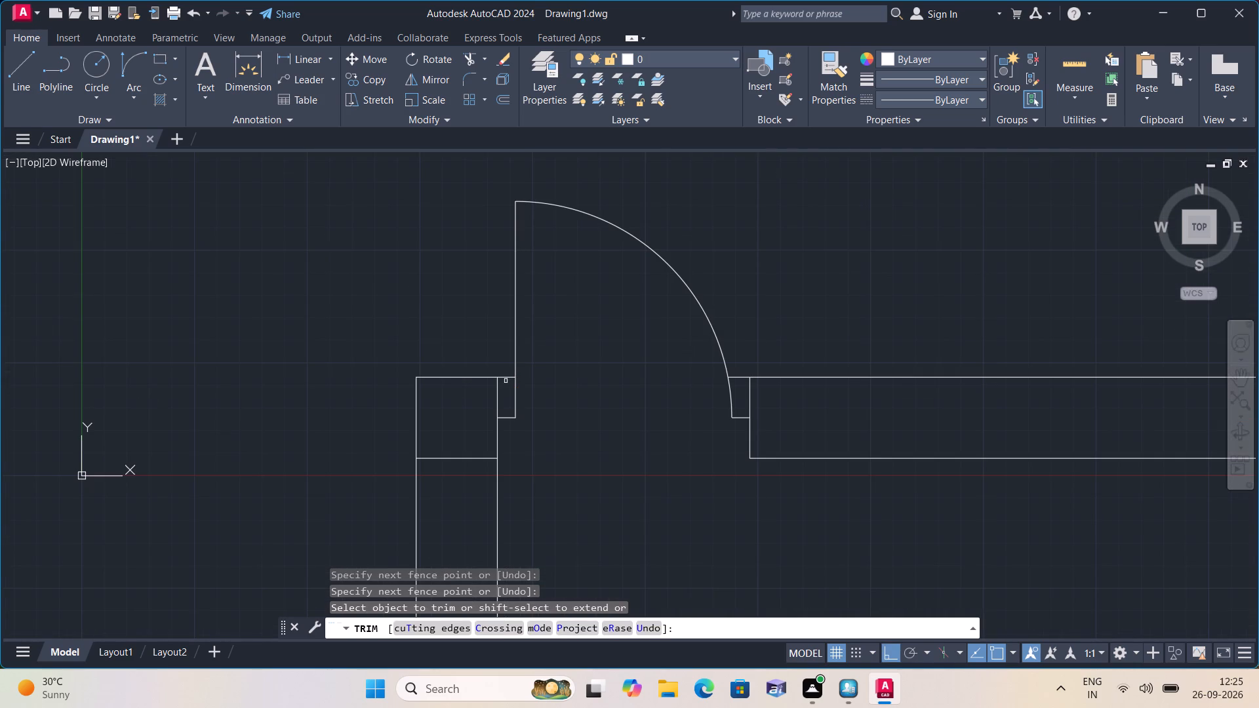
click(506, 376)
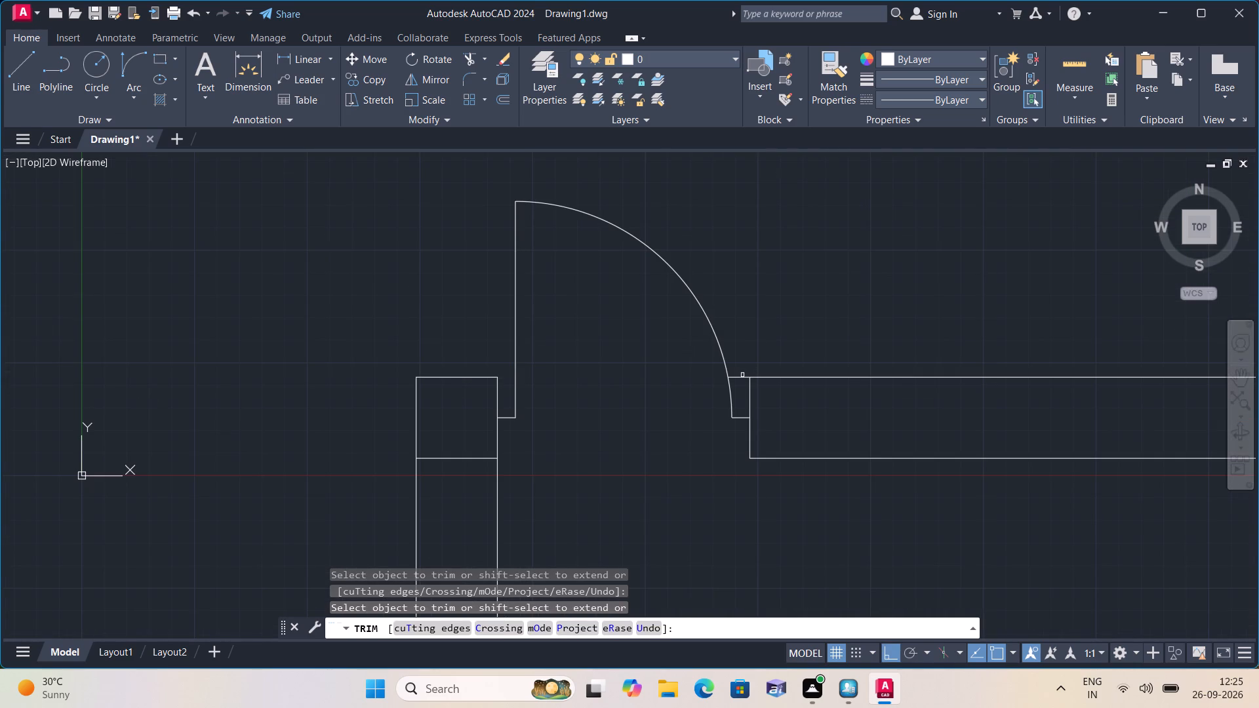
click(742, 376)
Trim both horizontal partition lines at the bottom of the middle stepped room between the vertical partition and the stepped line.
scroll(701, 412, down, 2)
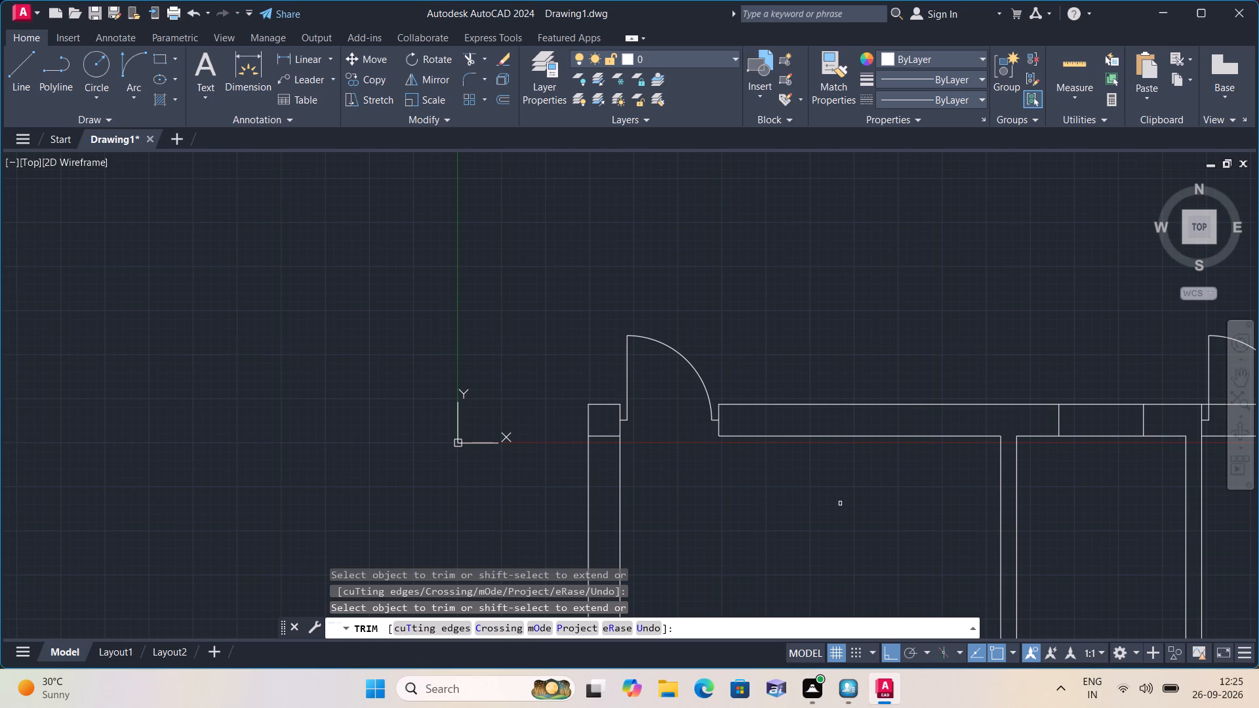
middle_drag(827, 503, 702, 458)
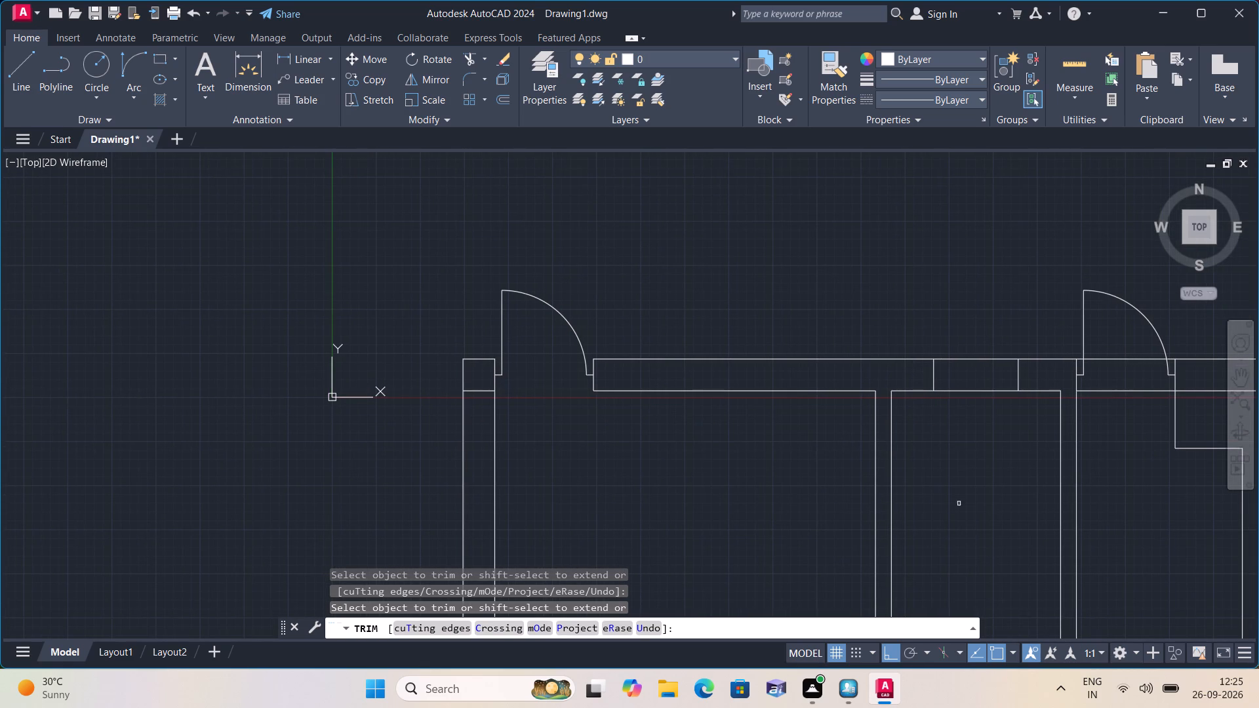
scroll(829, 595, down, 1)
middle_drag(765, 557, 729, 448)
scroll(733, 483, down, 1)
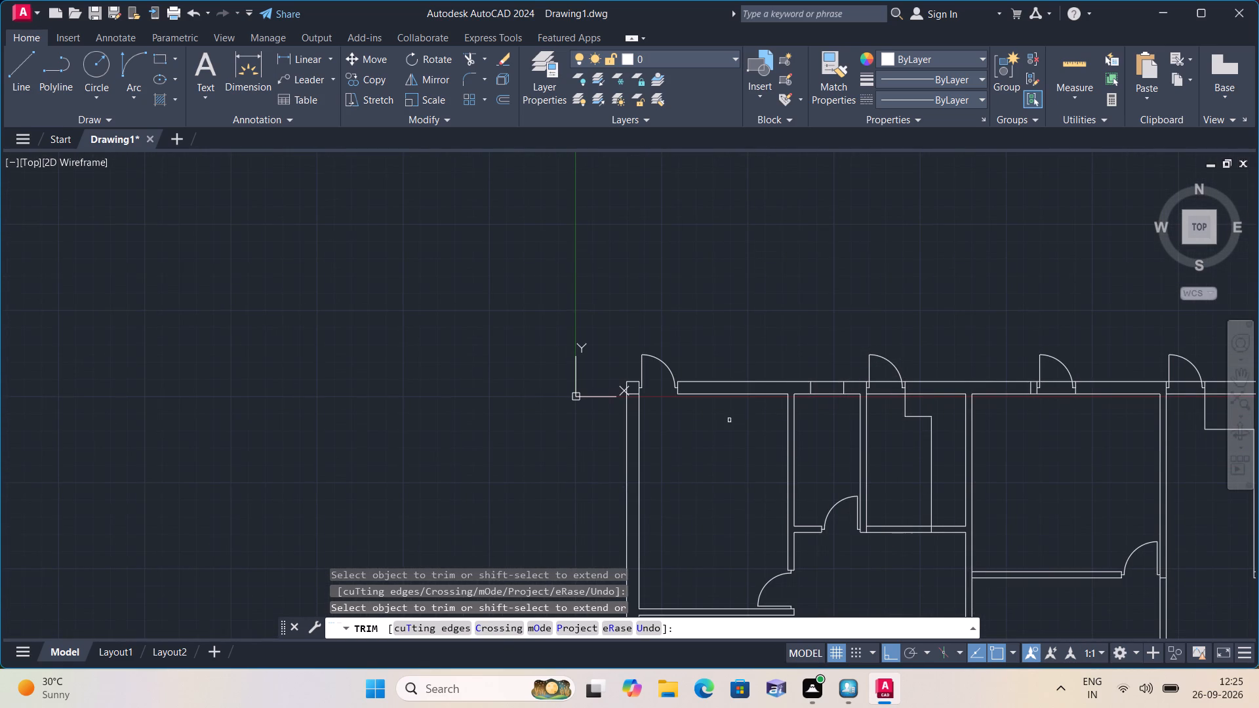
scroll(758, 513, down, 1)
middle_drag(758, 513, 724, 453)
scroll(714, 440, down, 1)
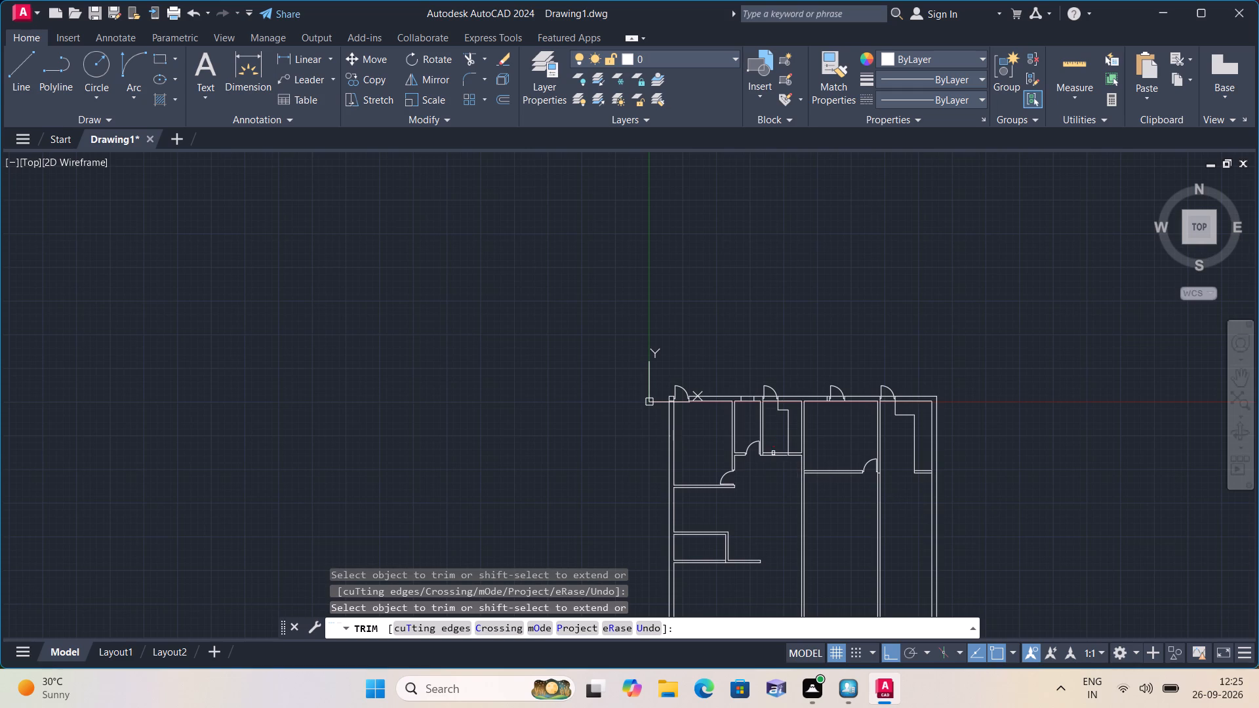
scroll(770, 446, up, 3)
click(770, 477)
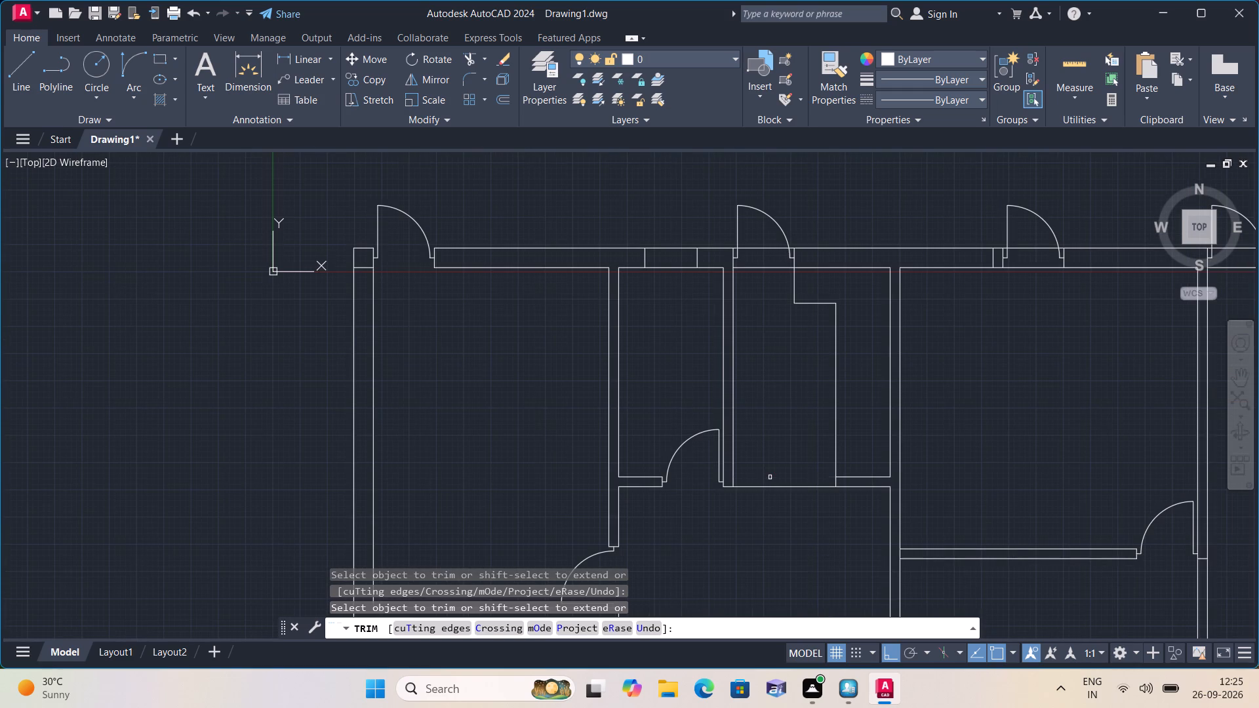
click(770, 485)
Trim the top outer wall lines across the middle stepped room's door opening, including the short pieces at both stops.
middle_drag(786, 465, 784, 556)
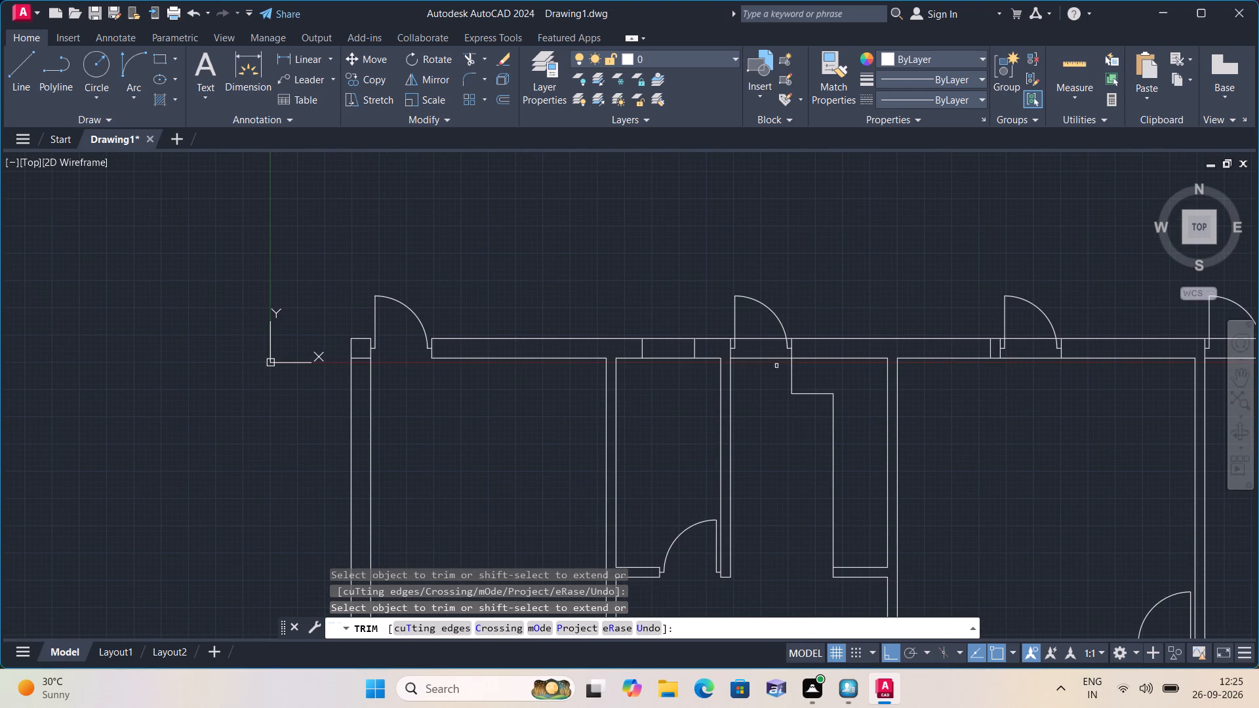
click(766, 339)
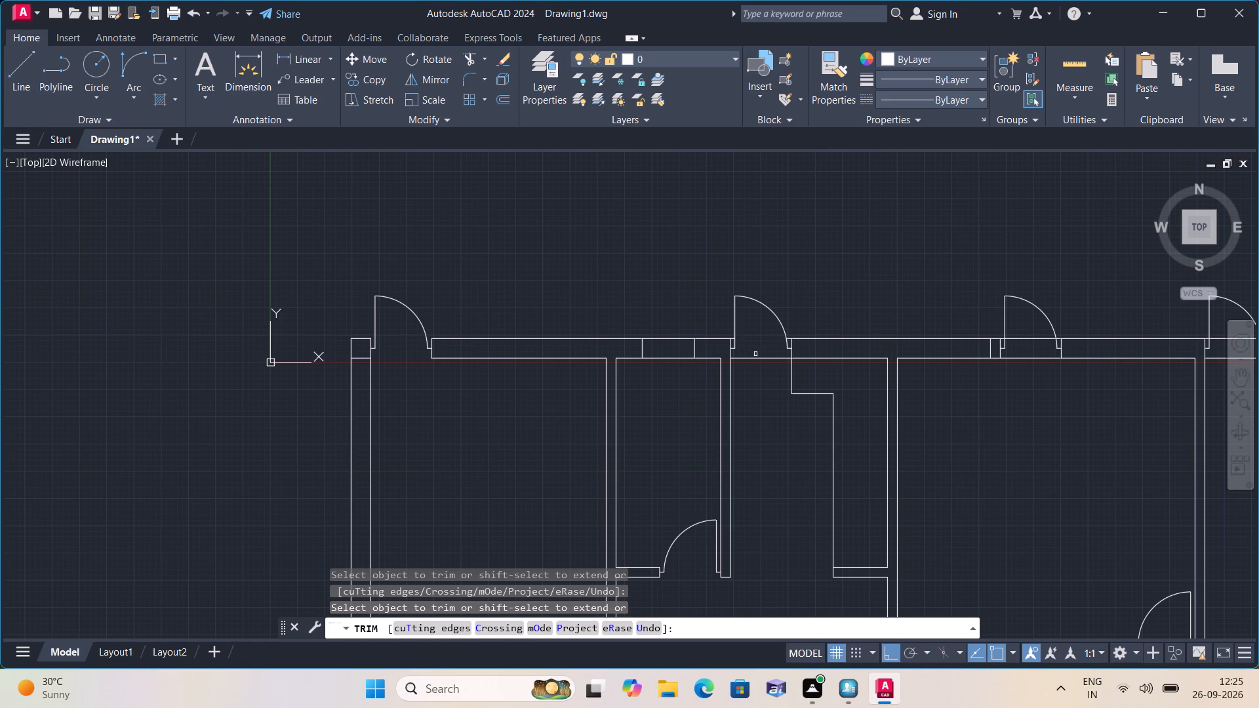
click(757, 359)
scroll(742, 355, up, 2)
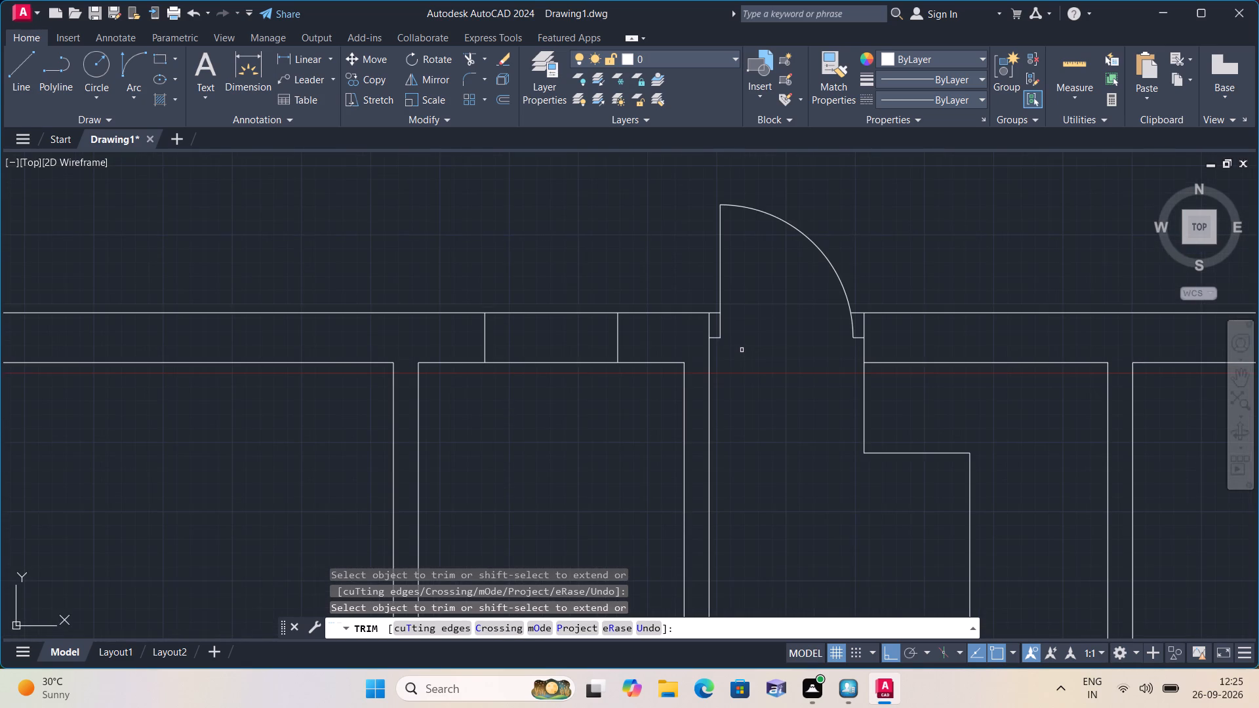
scroll(696, 315, up, 1)
click(723, 312)
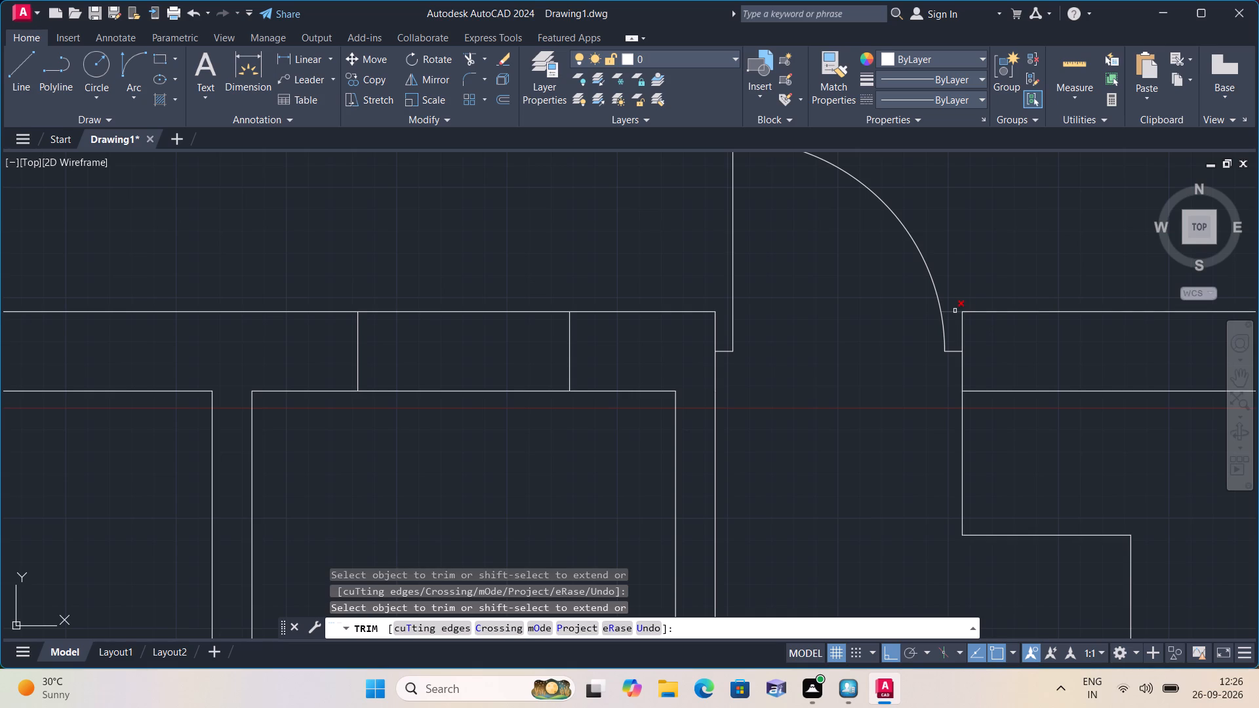
click(955, 311)
Trim the short vertical line piece where the large right-hand room's horizontal partition meets its left wall.
scroll(952, 315, down, 2)
scroll(936, 383, down, 1)
middle_drag(933, 383, 810, 305)
scroll(772, 287, down, 1)
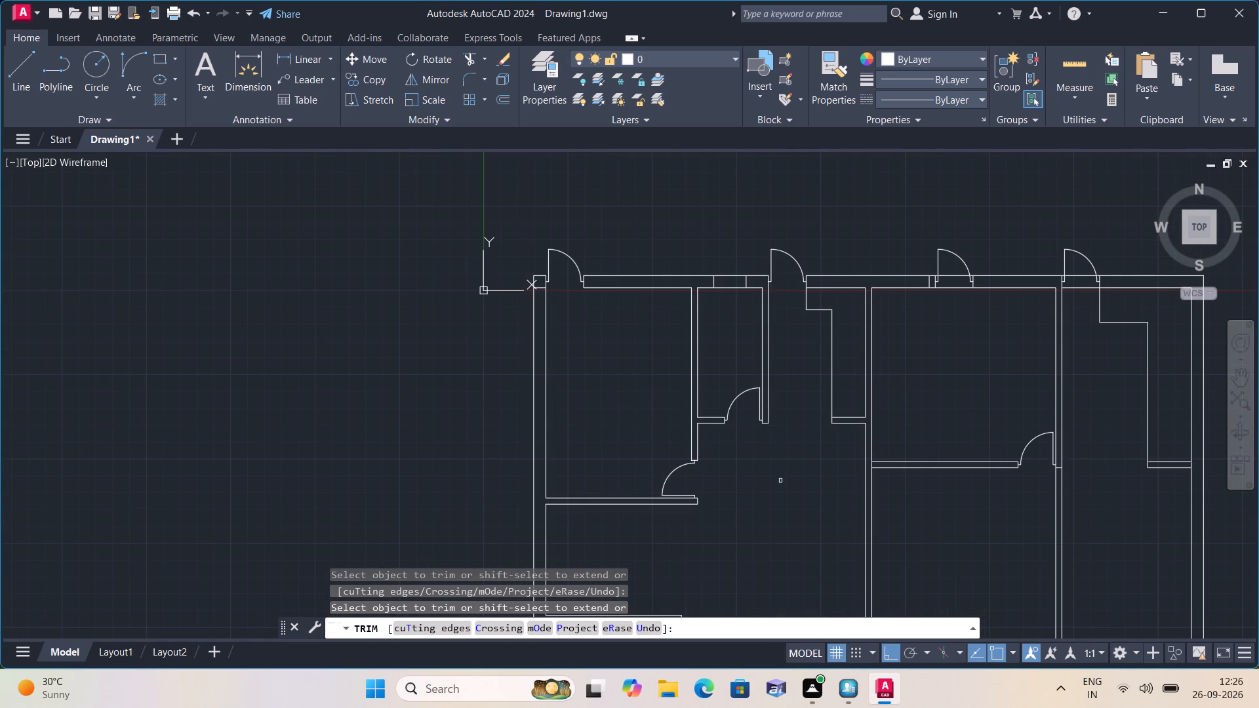
middle_drag(773, 475, 744, 431)
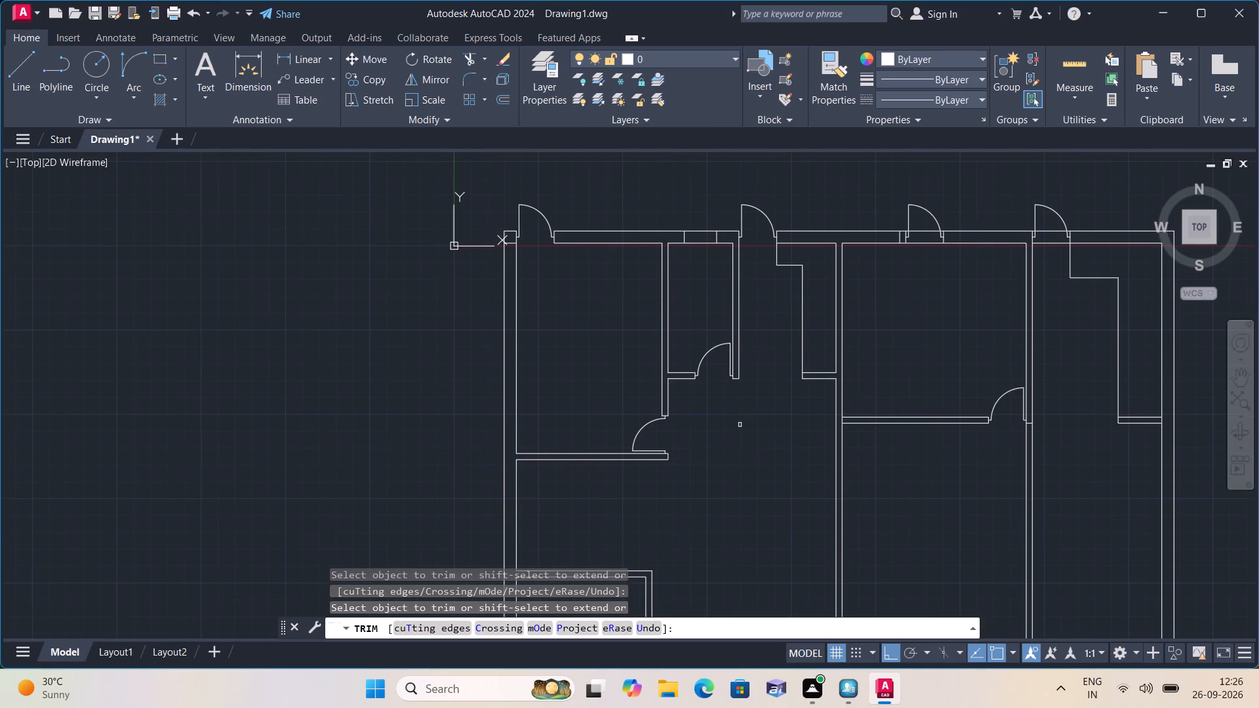
scroll(851, 424, up, 2)
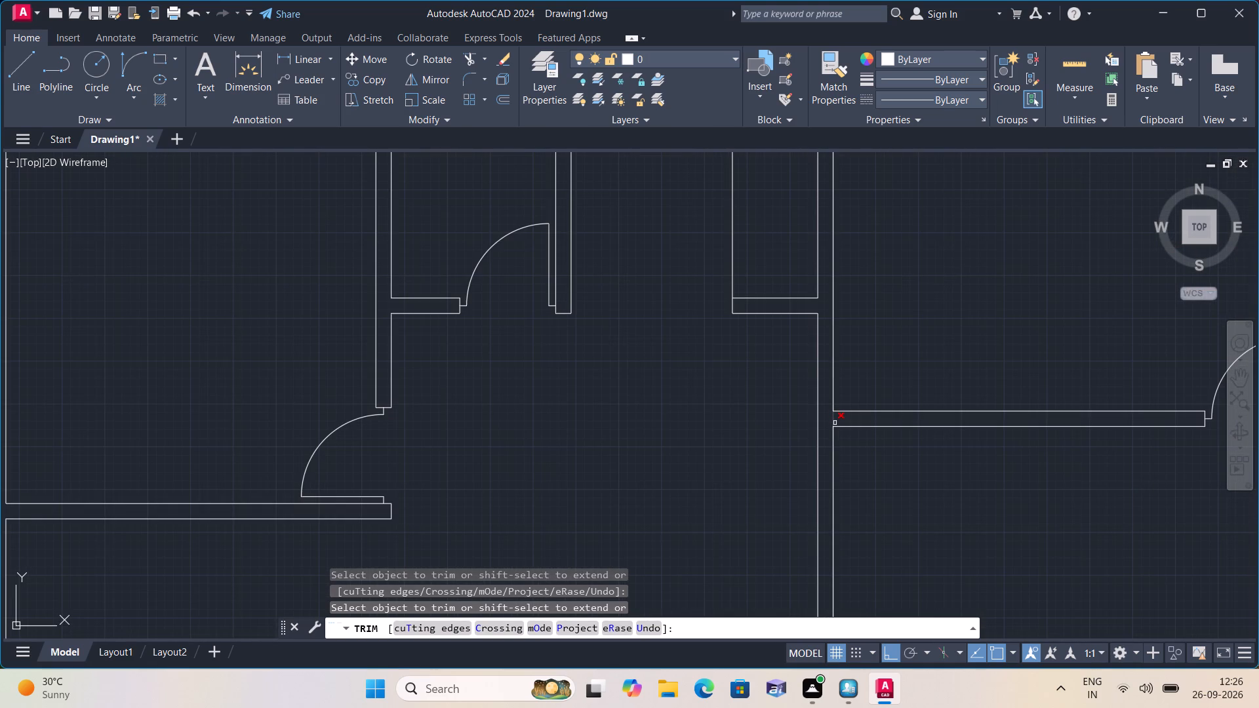
click(835, 423)
Trim the top outer wall lines across the large right-hand room's door opening, including the short pieces beside both stops.
scroll(835, 412, down, 2)
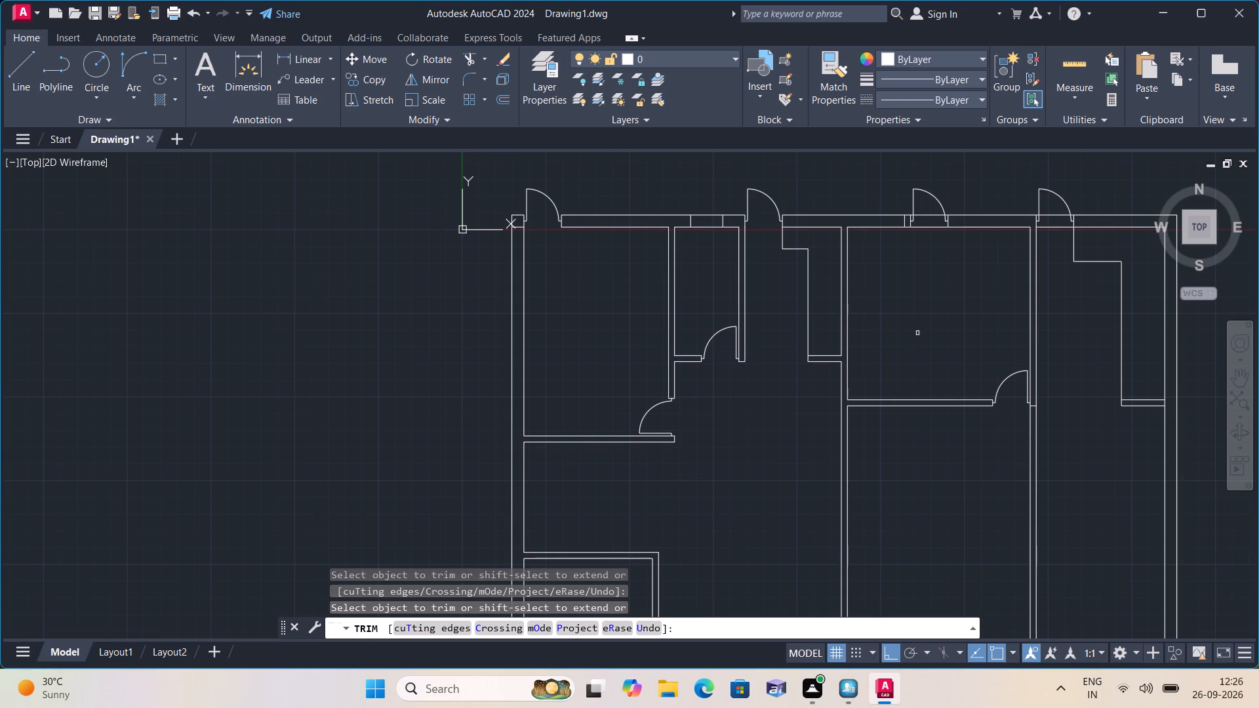
middle_drag(878, 323, 846, 308)
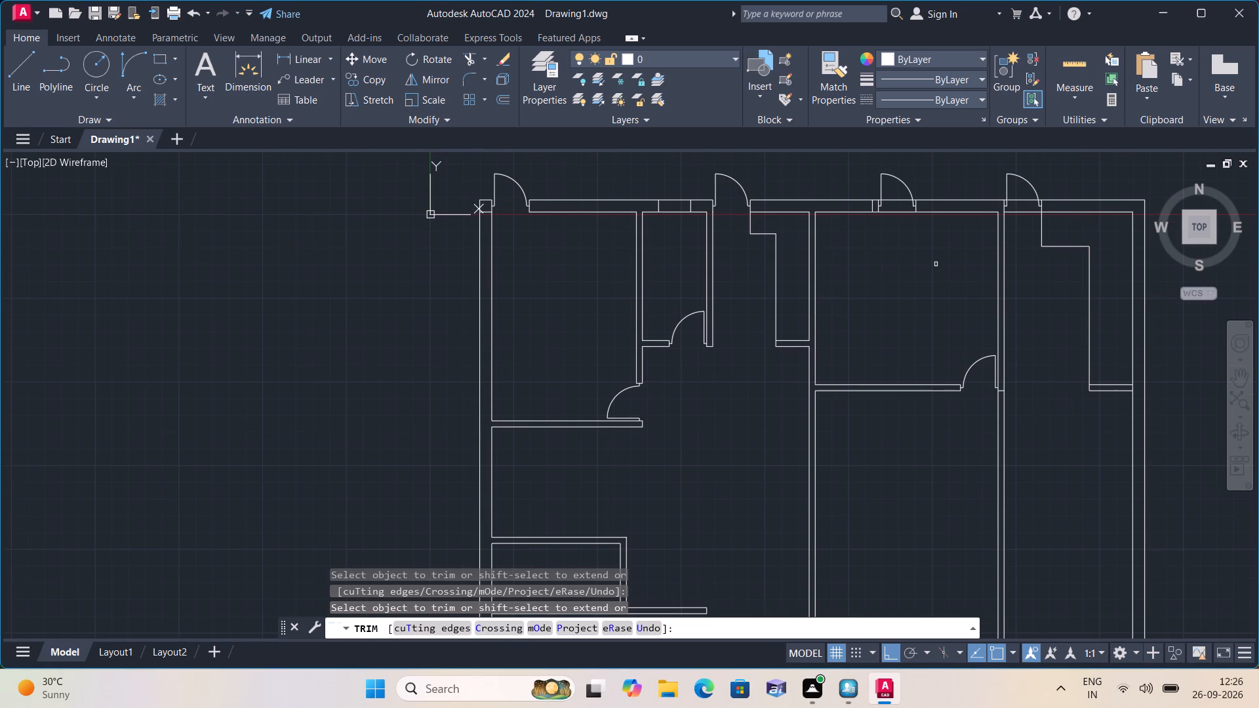
scroll(936, 264, down, 1)
middle_drag(936, 265, 828, 452)
scroll(803, 431, up, 1)
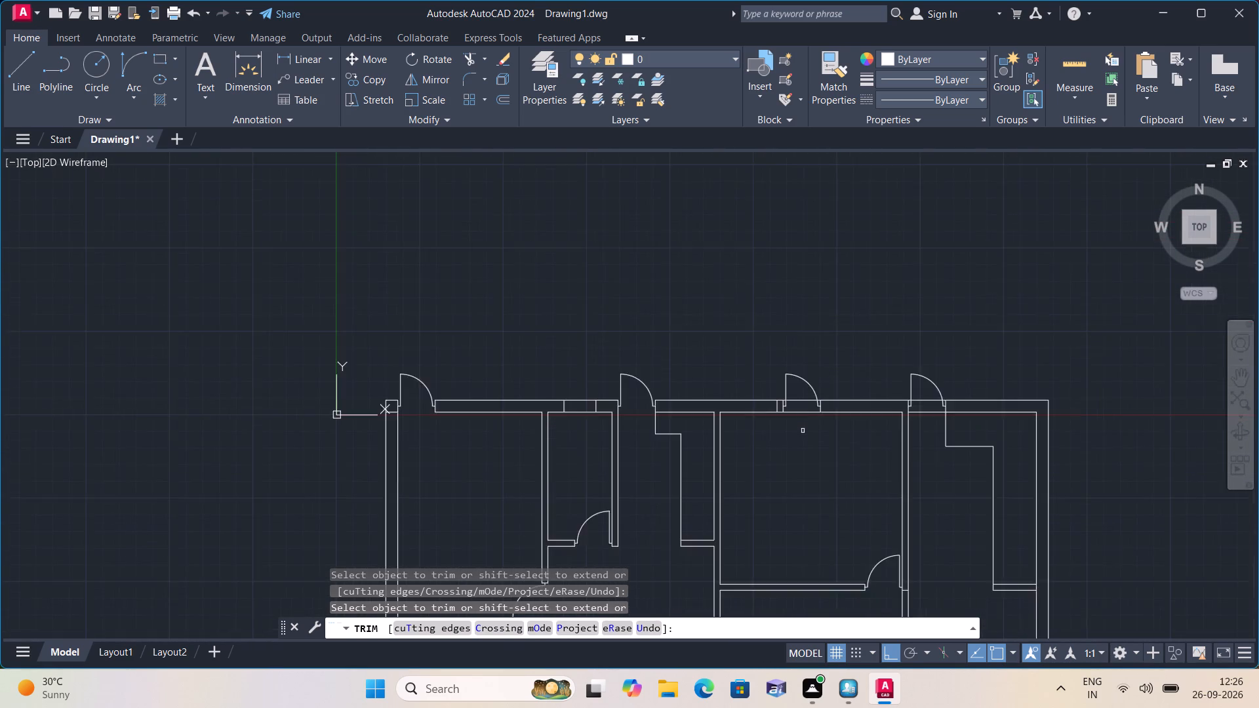
scroll(803, 431, up, 2)
click(814, 417)
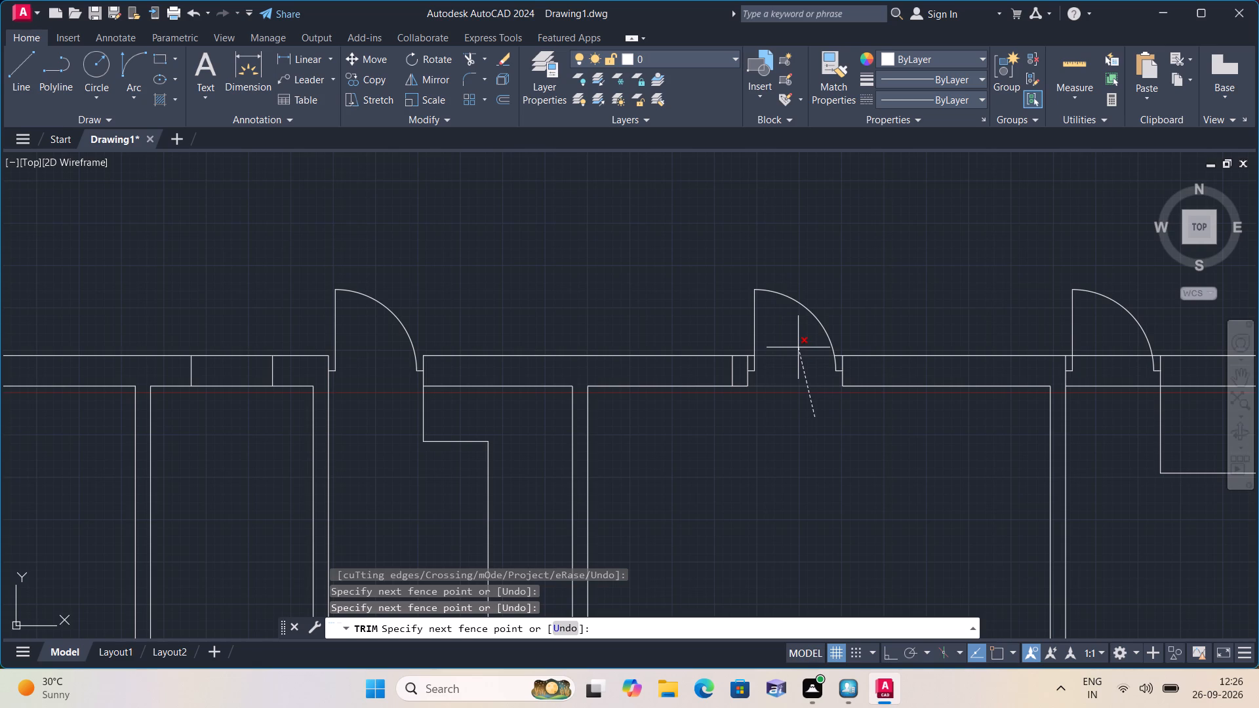
click(798, 347)
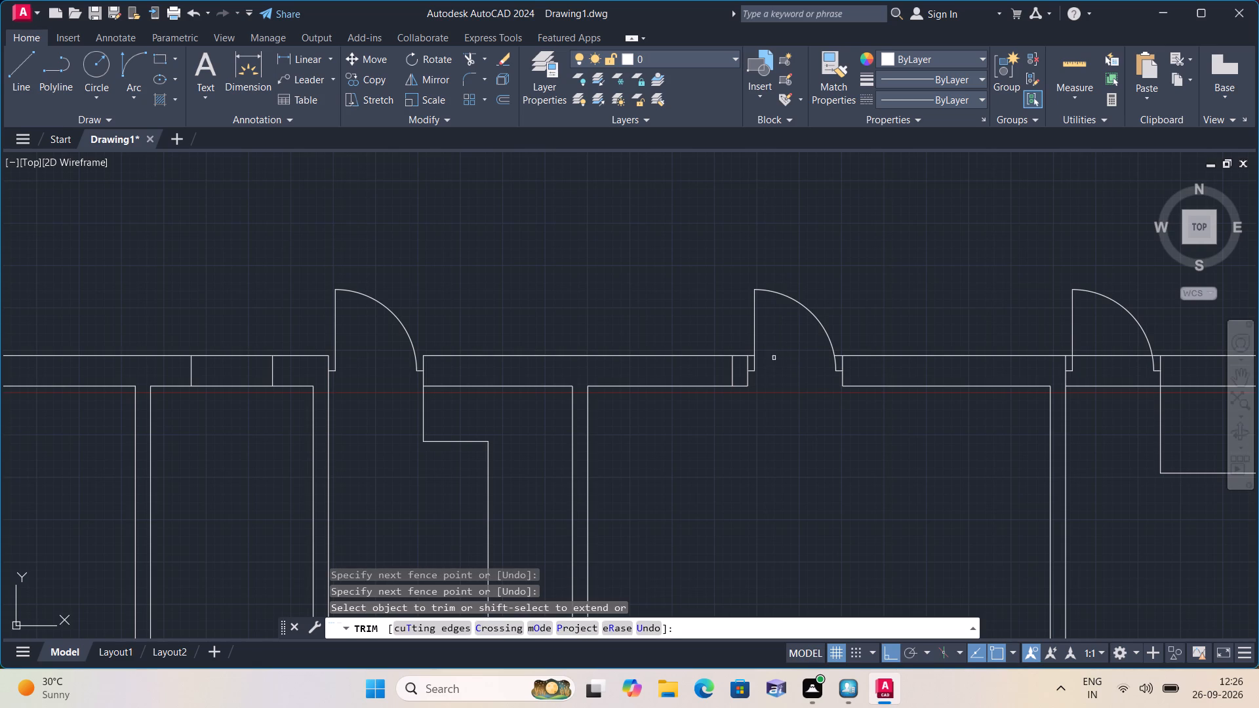
scroll(764, 364, up, 2)
click(742, 345)
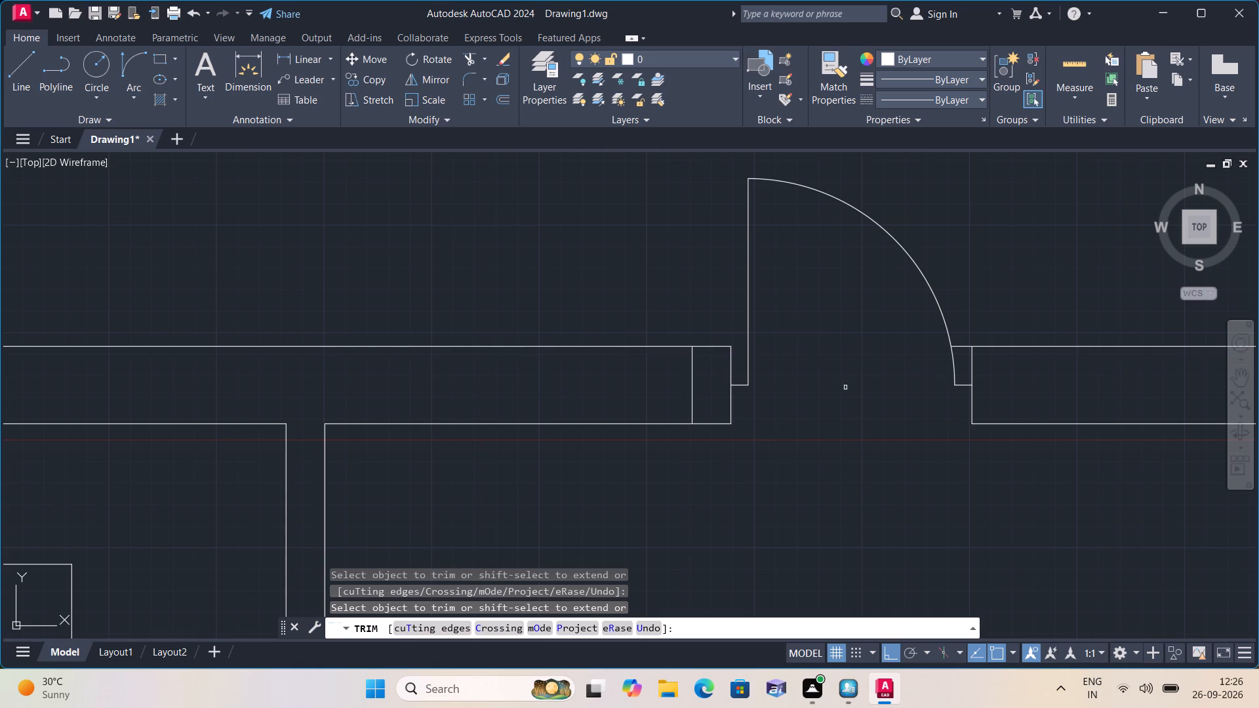
click(711, 345)
scroll(711, 345, down, 2)
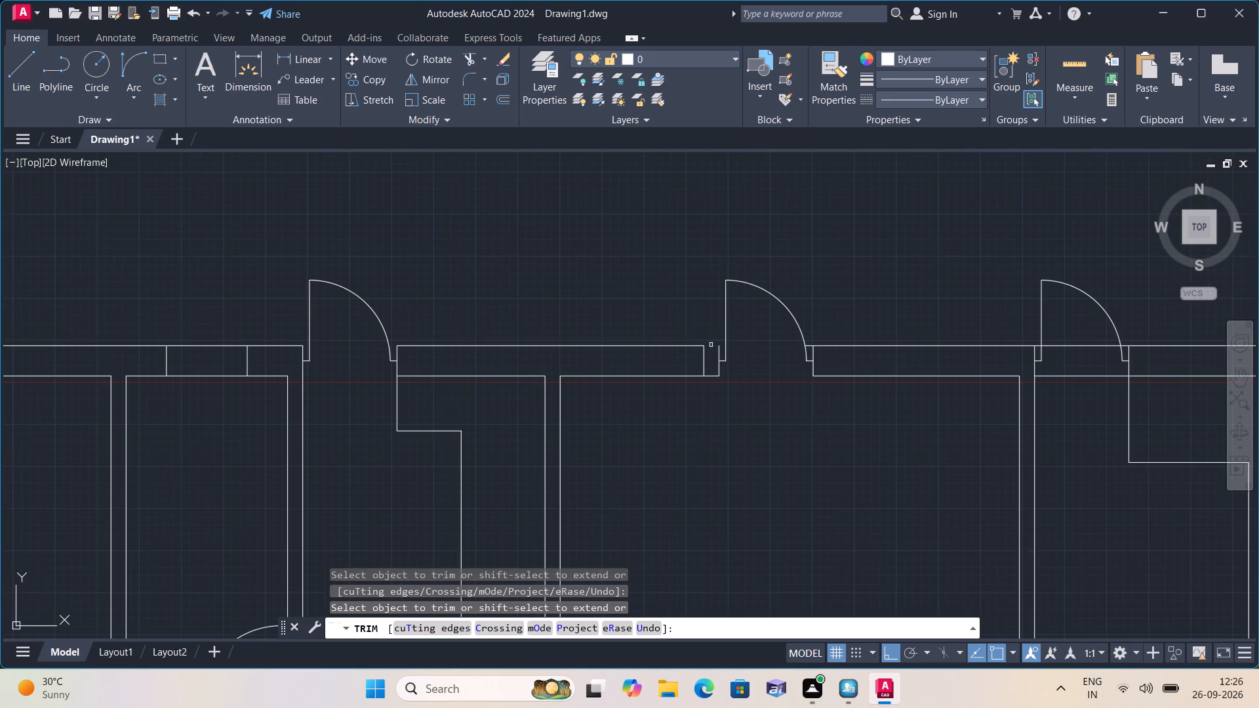
scroll(803, 342, up, 2)
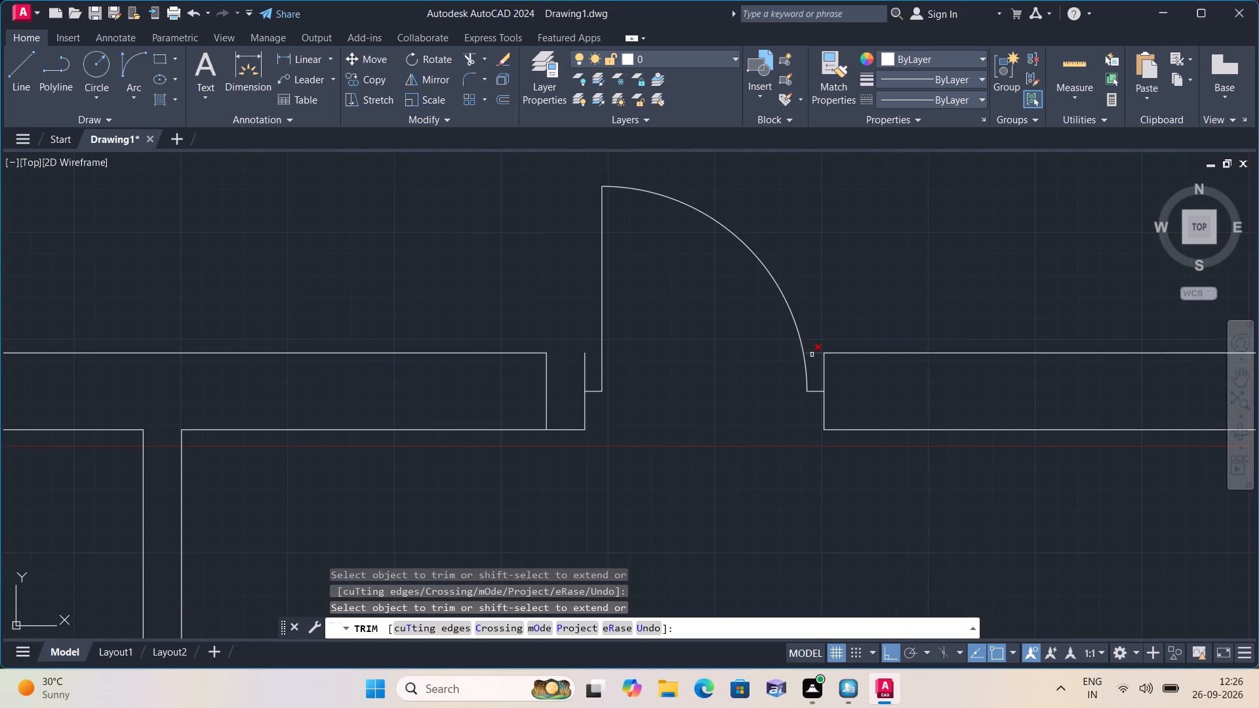
click(812, 355)
Trim the top outer wall lines across the far-right stepped room's door opening, including the short pieces at both stops.
scroll(809, 366, down, 1)
scroll(782, 468, down, 1)
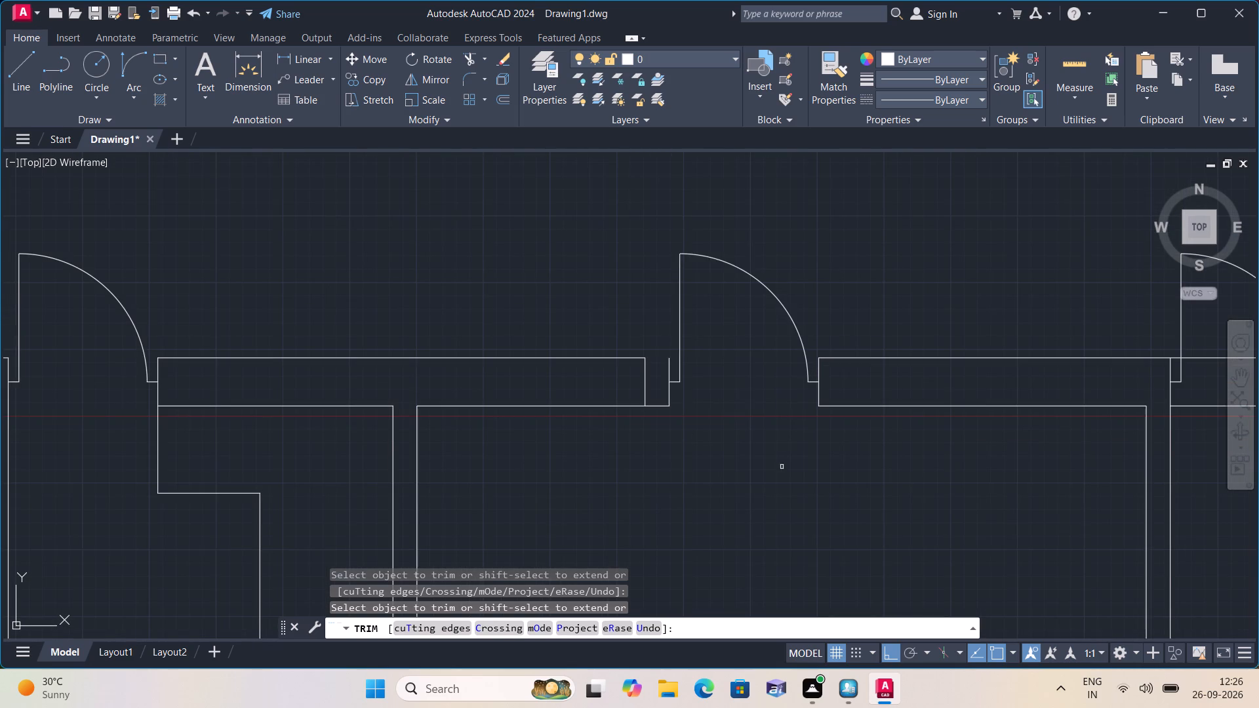
scroll(782, 468, down, 1)
middle_drag(817, 487, 815, 454)
scroll(817, 487, down, 1)
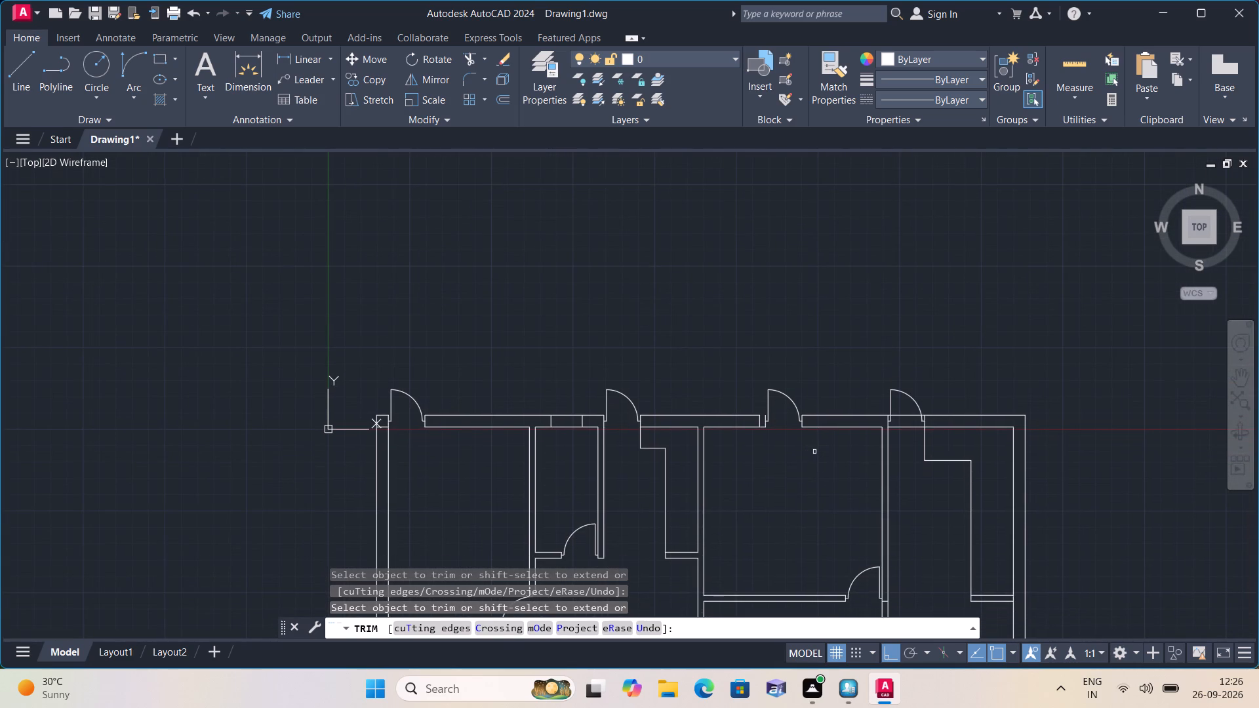
scroll(925, 429, up, 2)
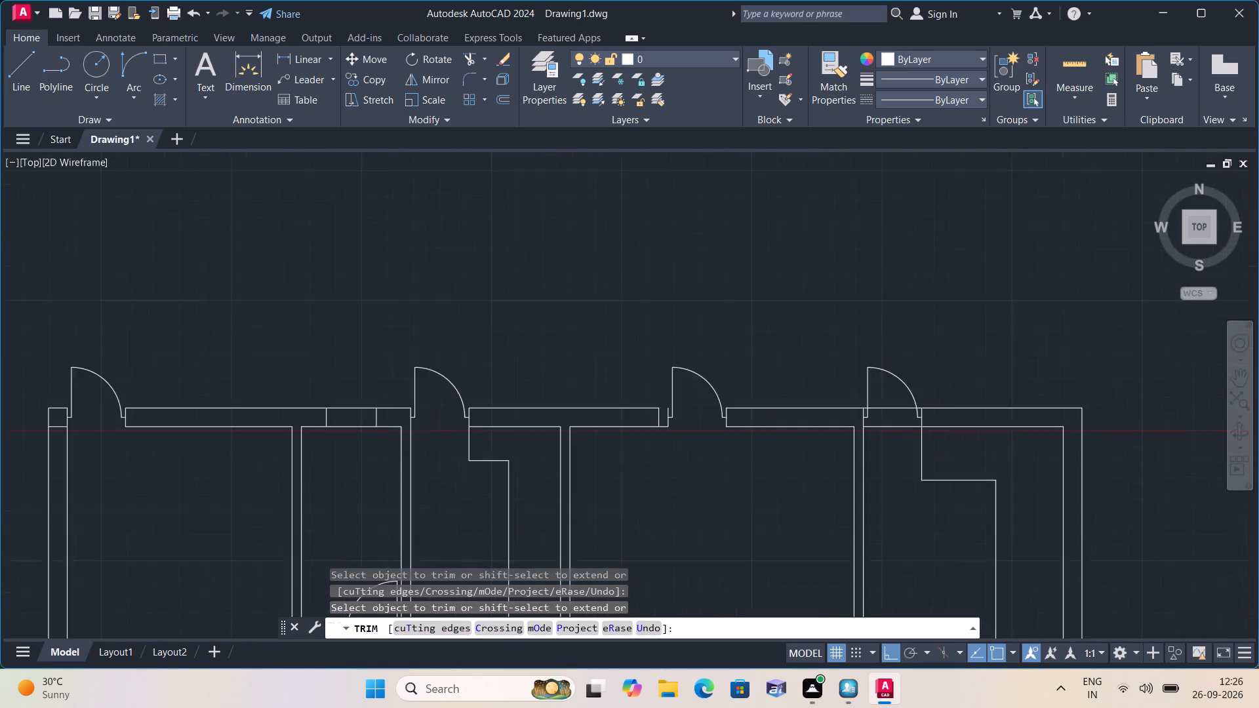
scroll(899, 437, up, 1)
drag(885, 436, 892, 407)
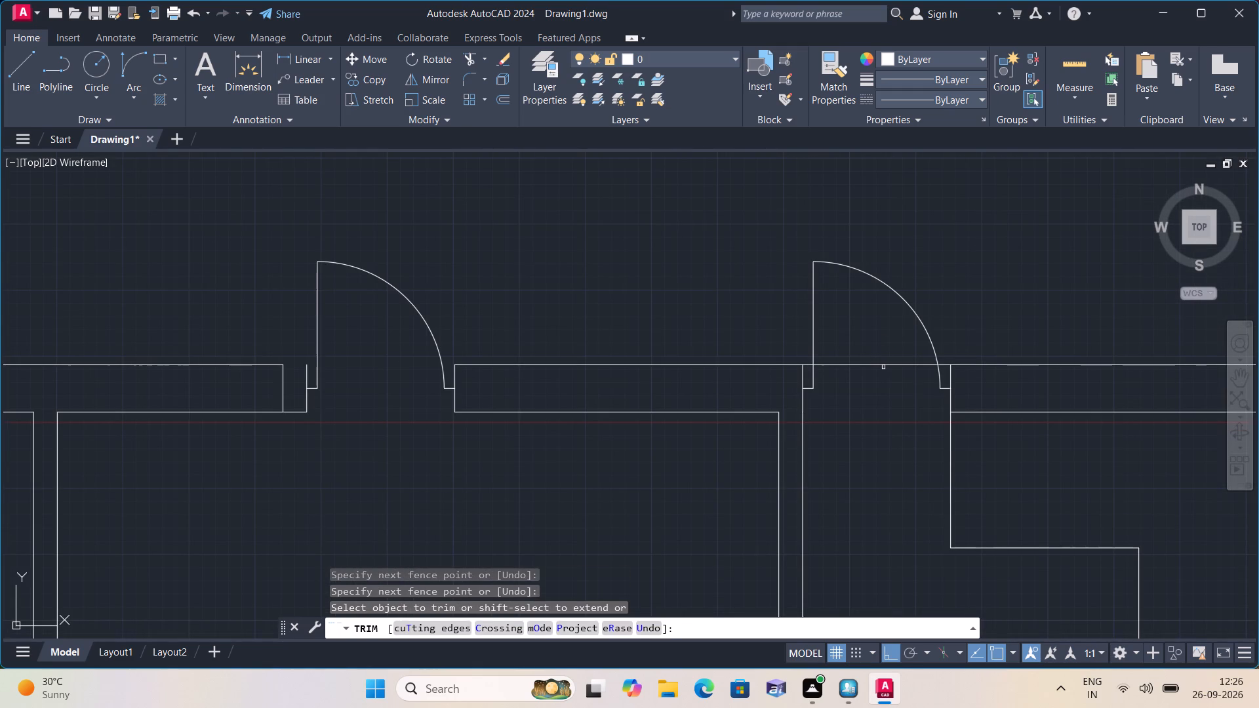
click(883, 366)
scroll(801, 376, up, 1)
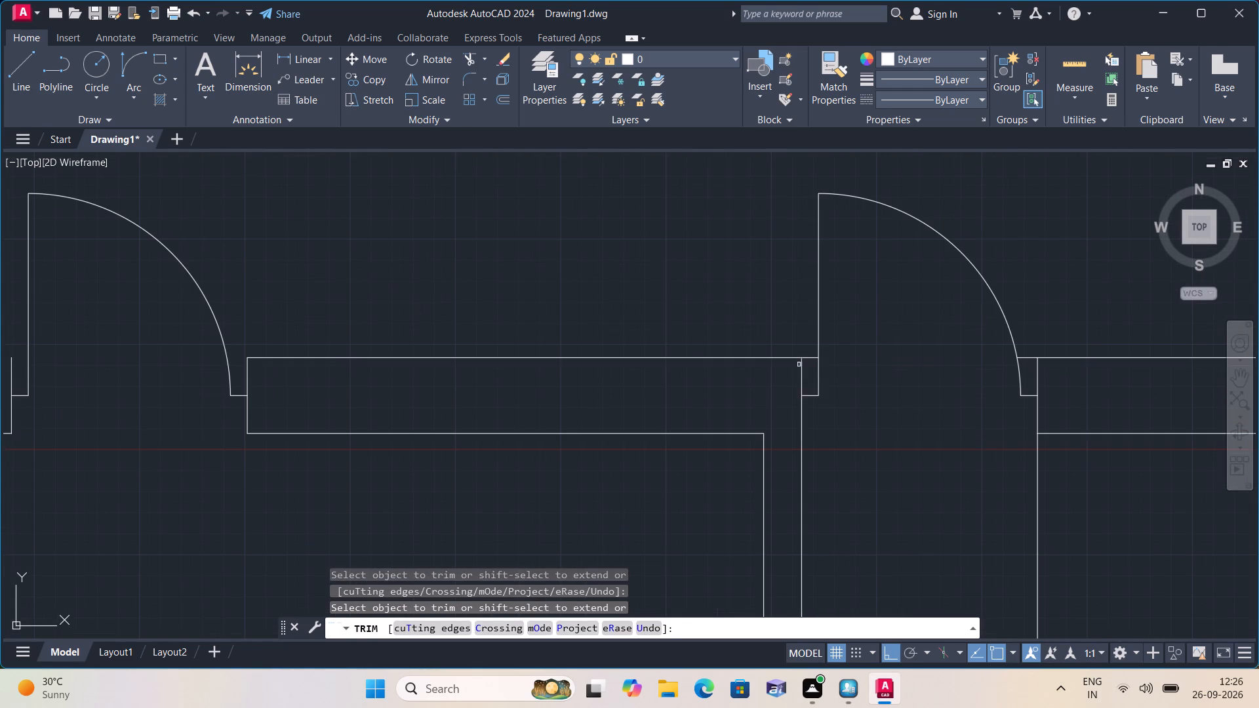
click(811, 357)
click(1021, 359)
Offset the left outer wall's inner line 15'6" inward, below the small room along that wall.
scroll(1008, 401, down, 2)
middle_drag(996, 433, 965, 391)
scroll(947, 339, down, 1)
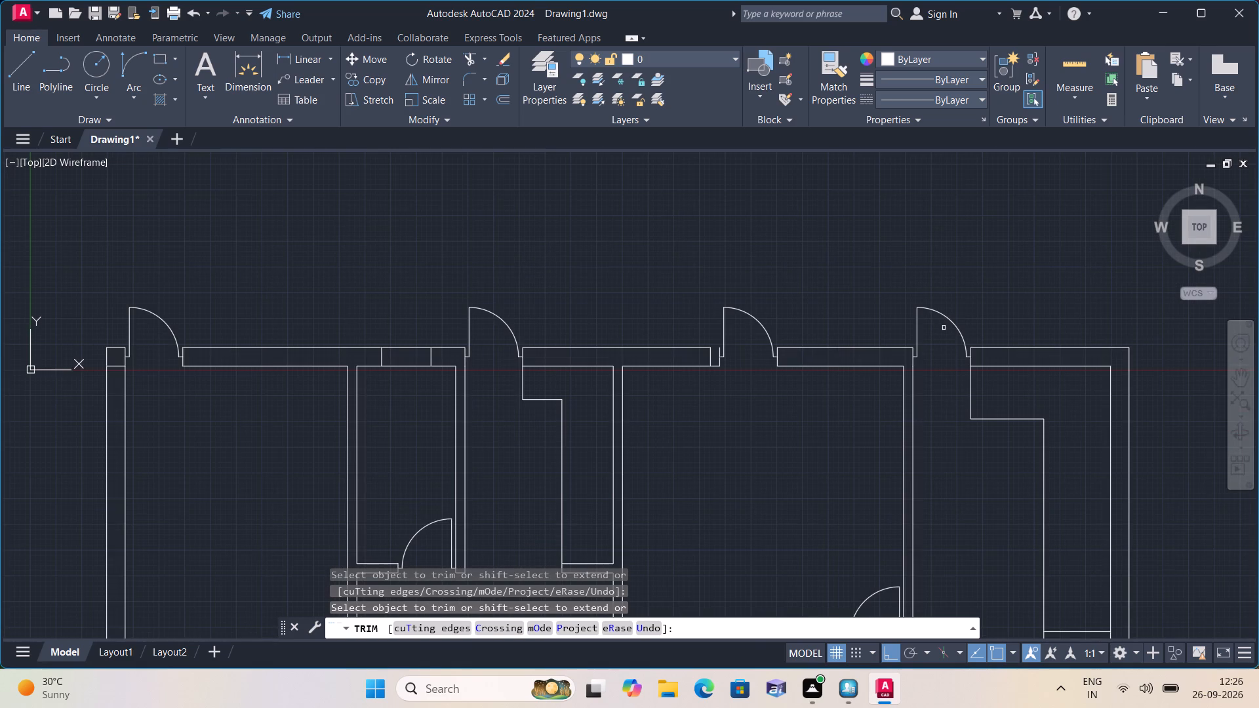
scroll(974, 519, down, 1)
middle_drag(973, 519, 962, 454)
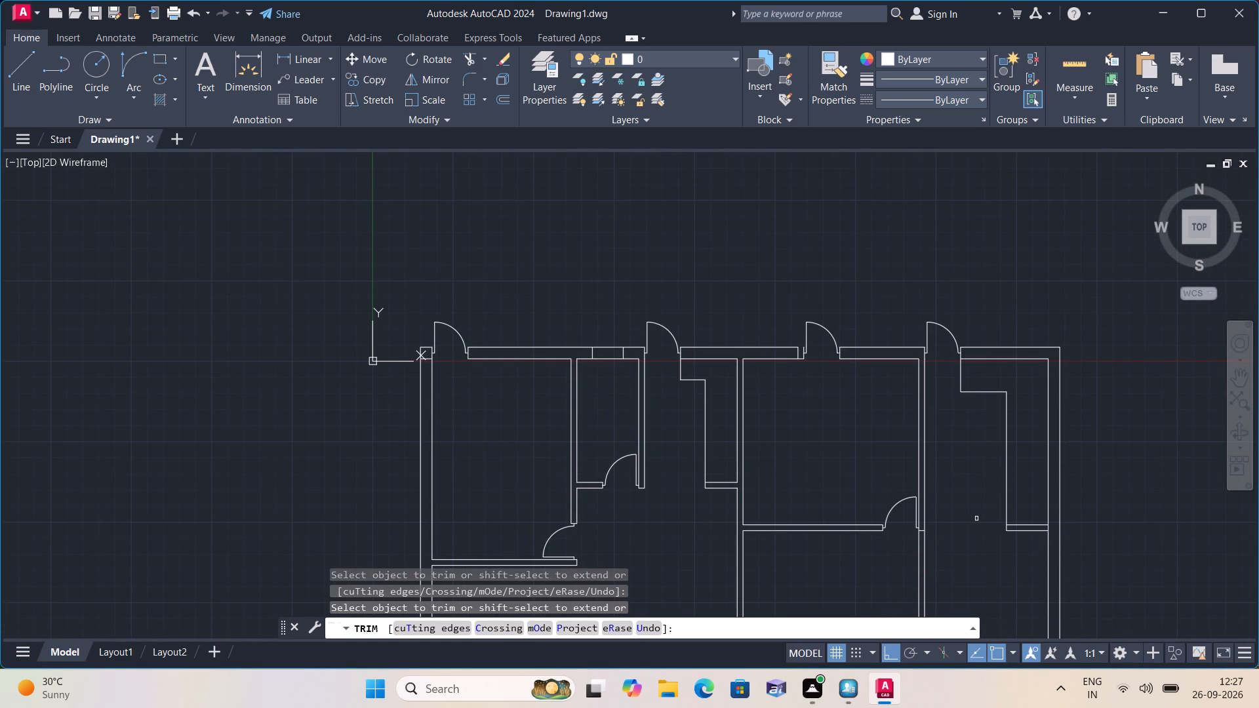
scroll(974, 534, down, 1)
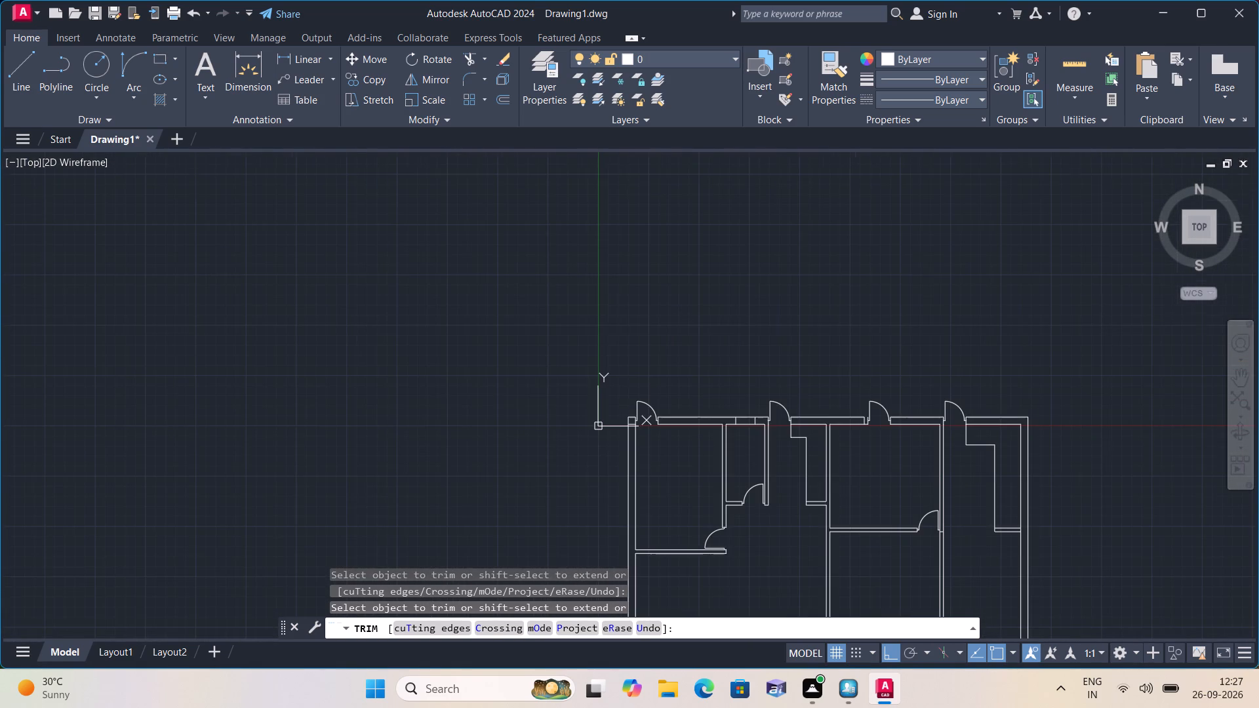
middle_drag(966, 562, 947, 439)
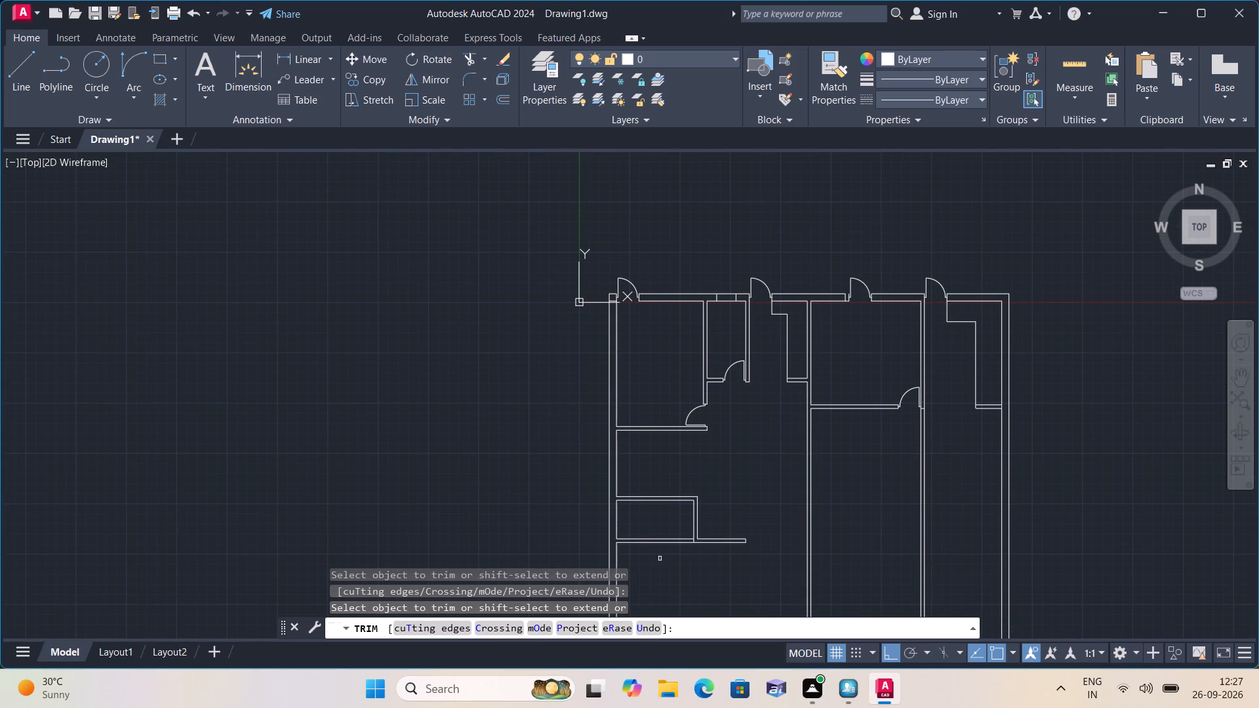
scroll(699, 574, down, 1)
middle_drag(695, 570, 727, 507)
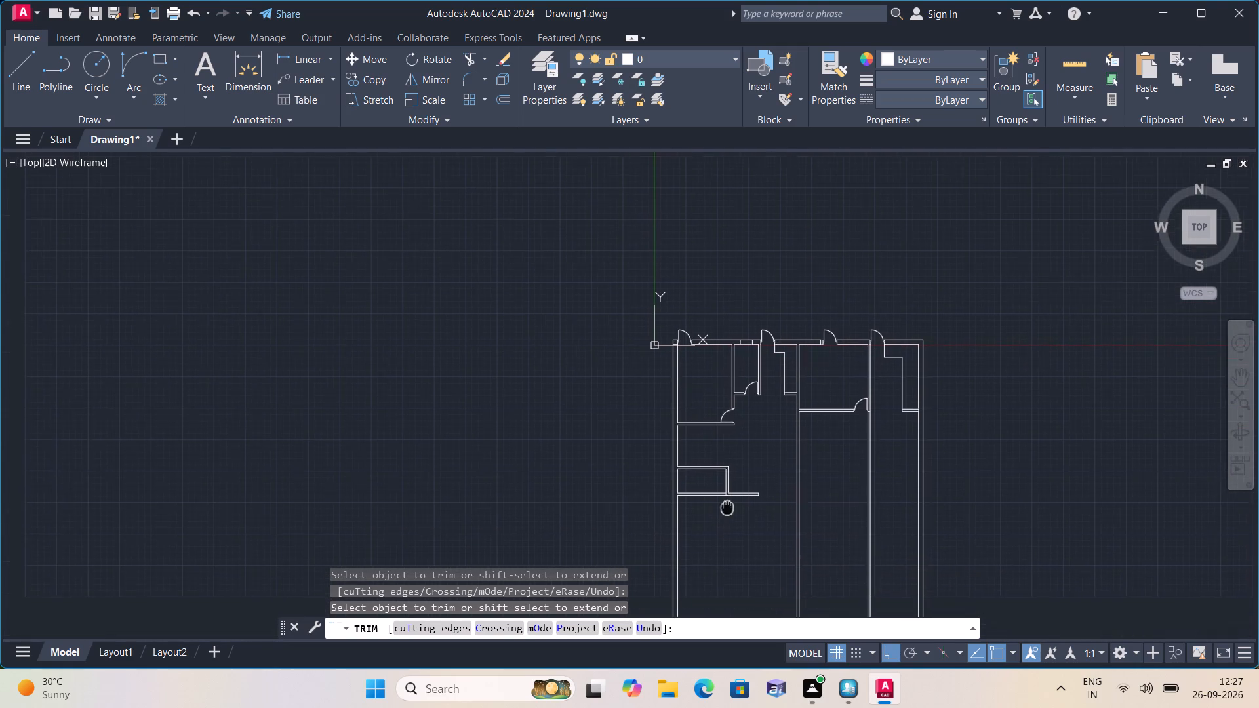
scroll(765, 509, up, 2)
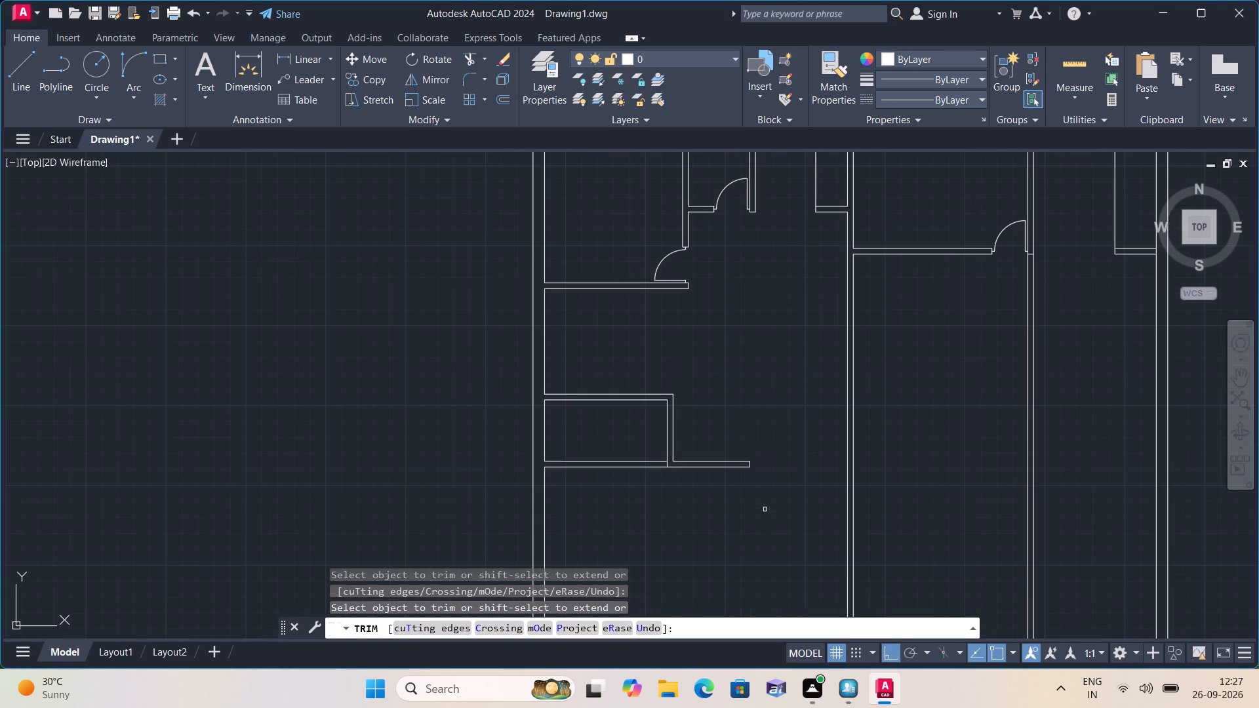
scroll(765, 509, down, 1)
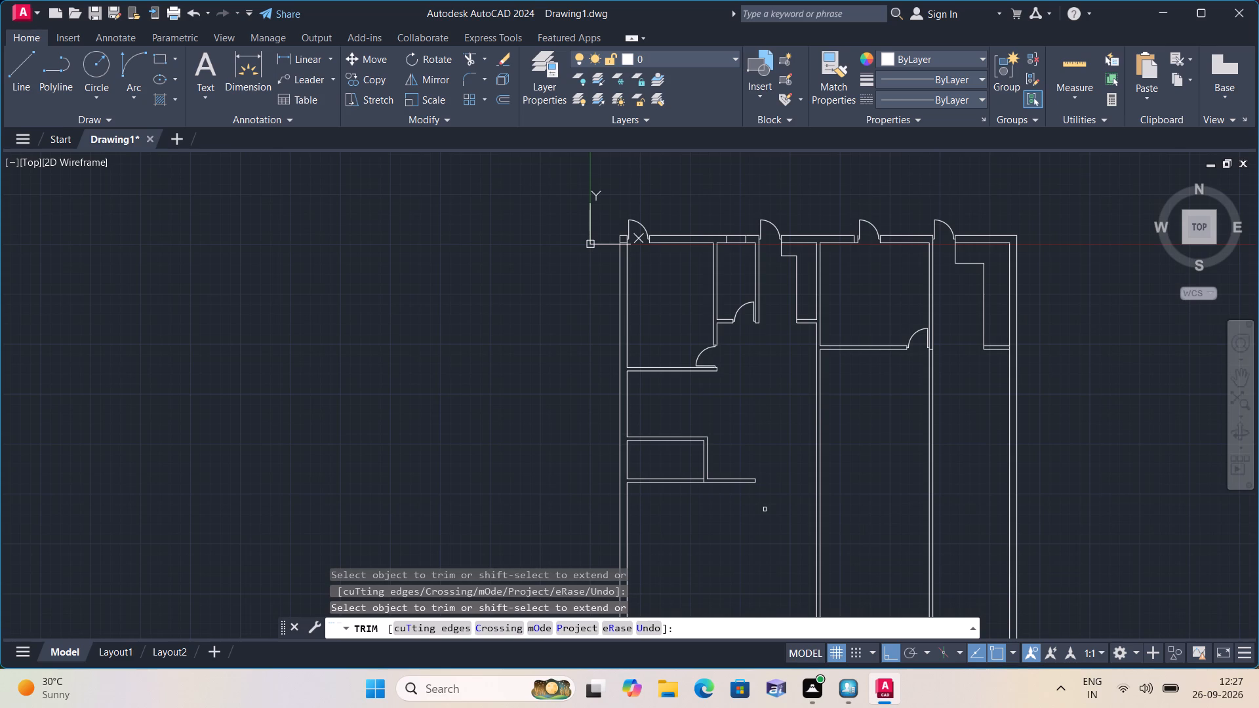
middle_drag(748, 528, 731, 433)
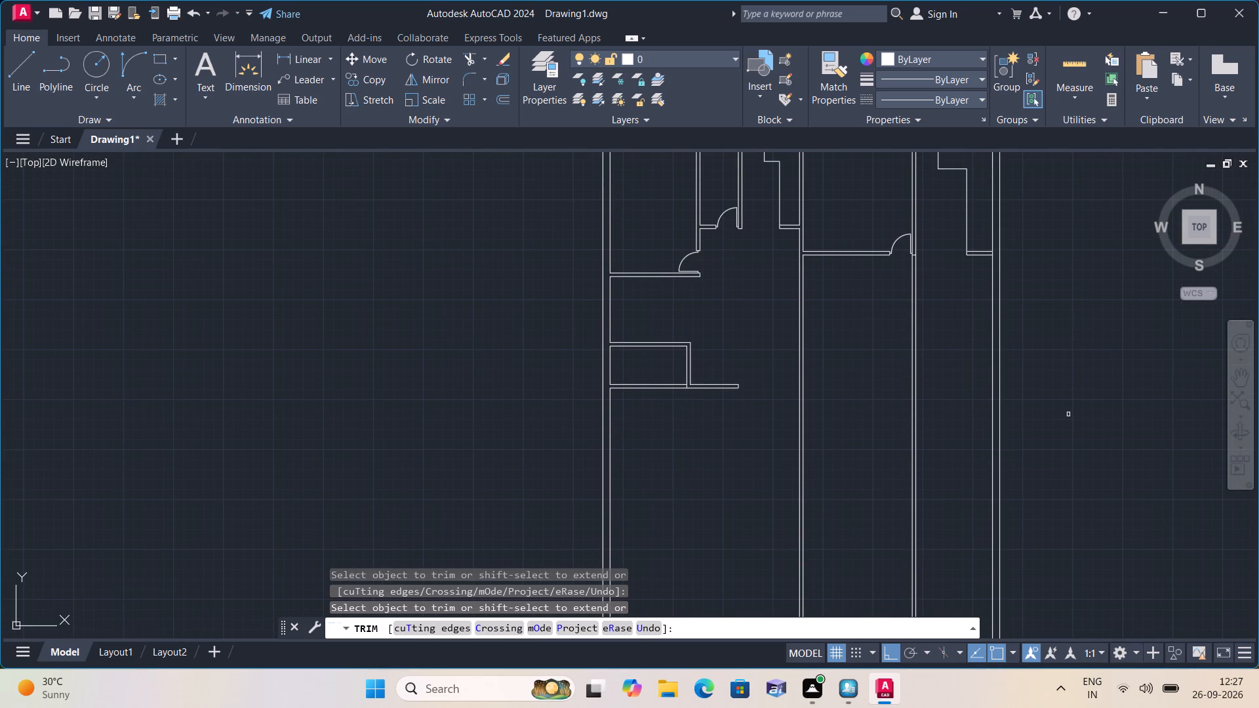
key(Escape)
key(o)
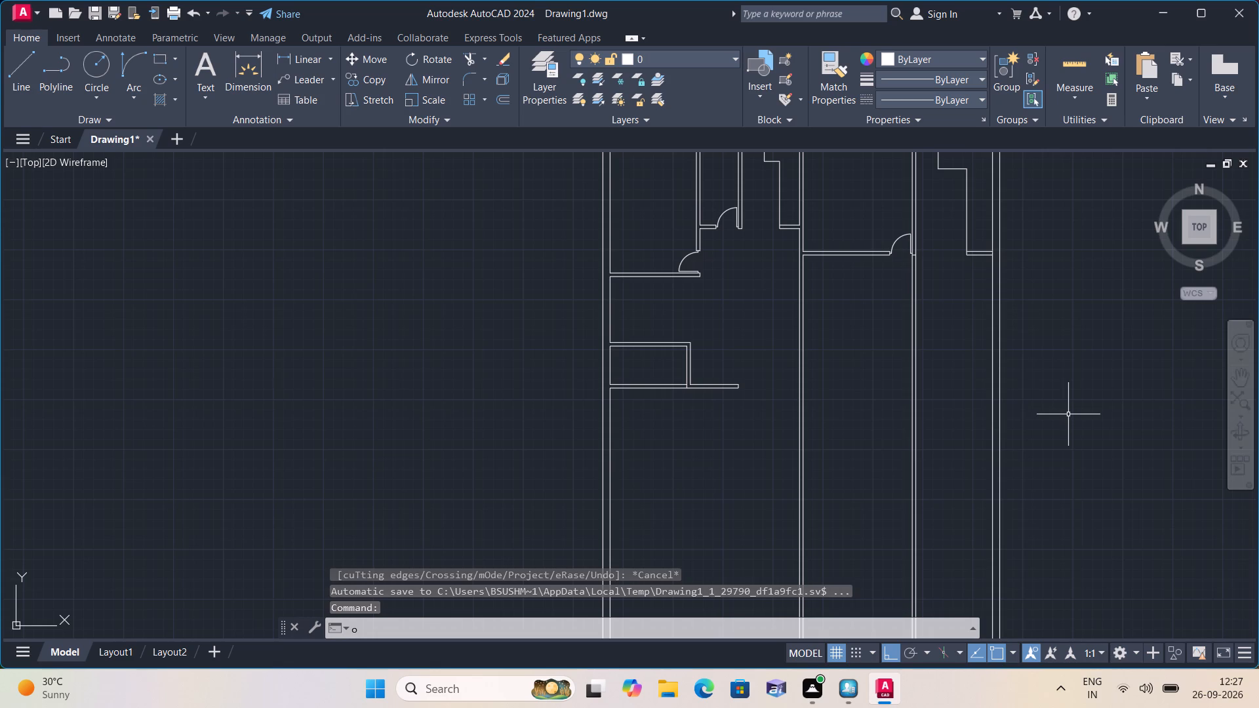
text(ff)
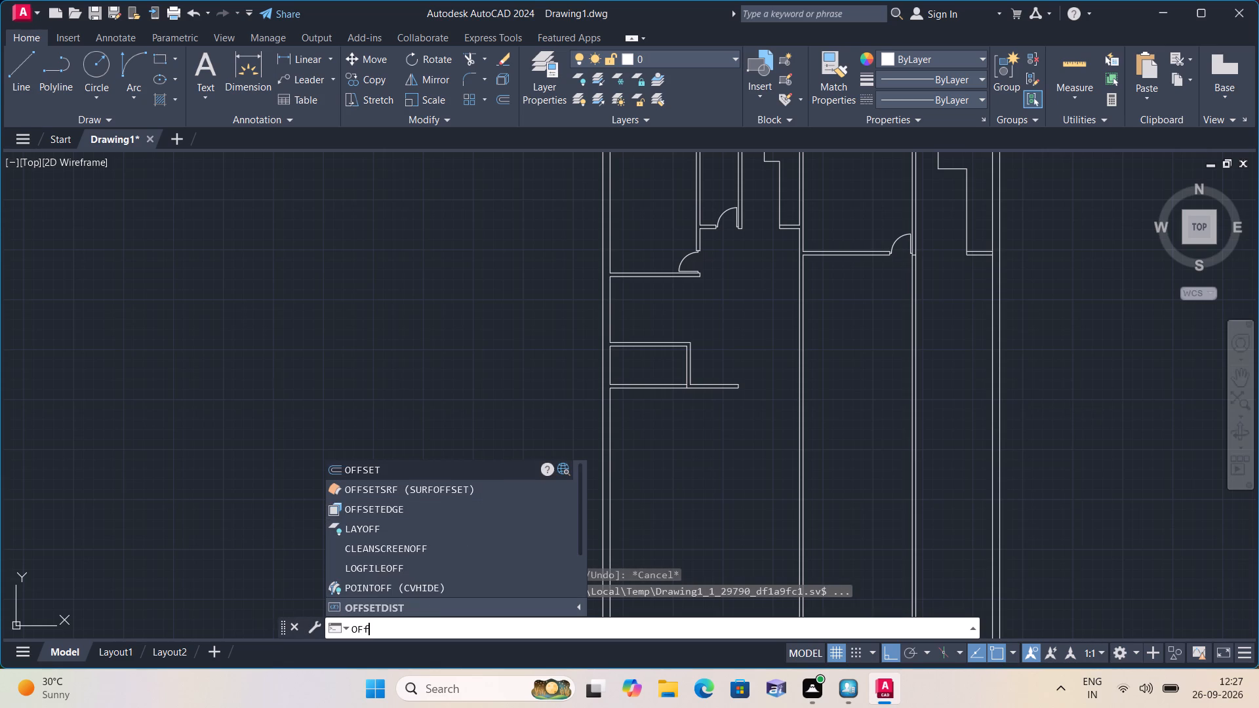
key(space)
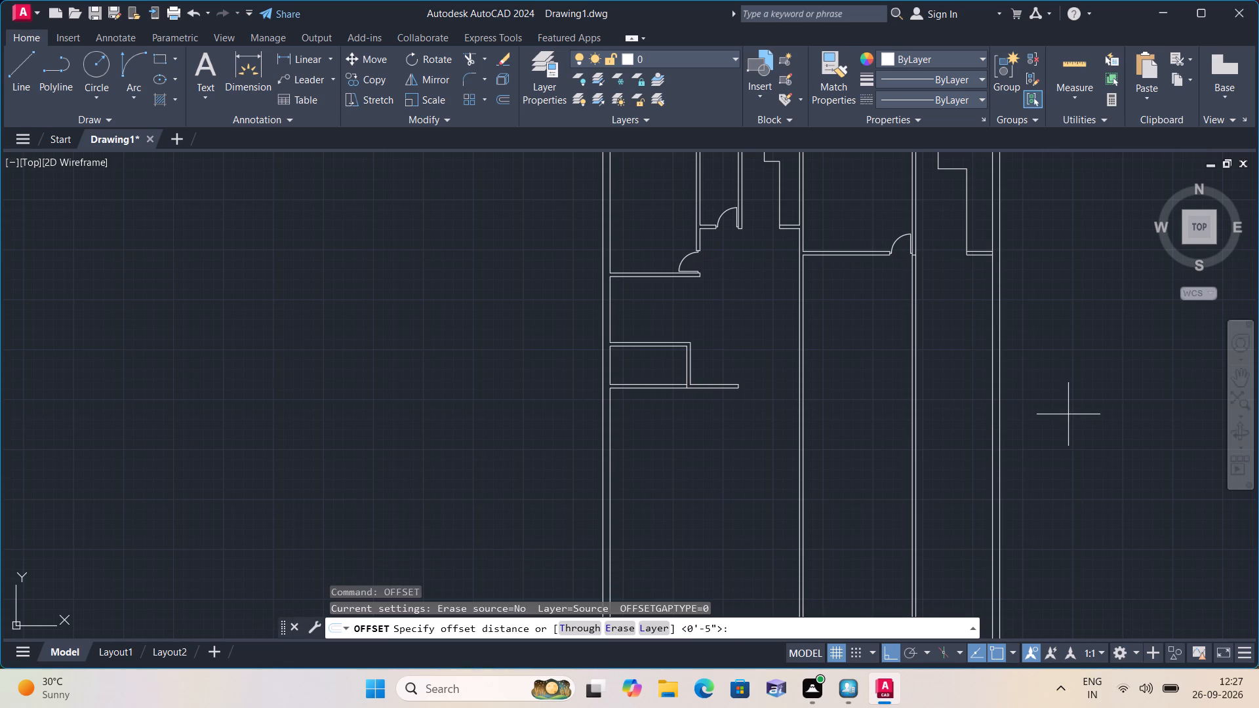
text(15'6")
key(space)
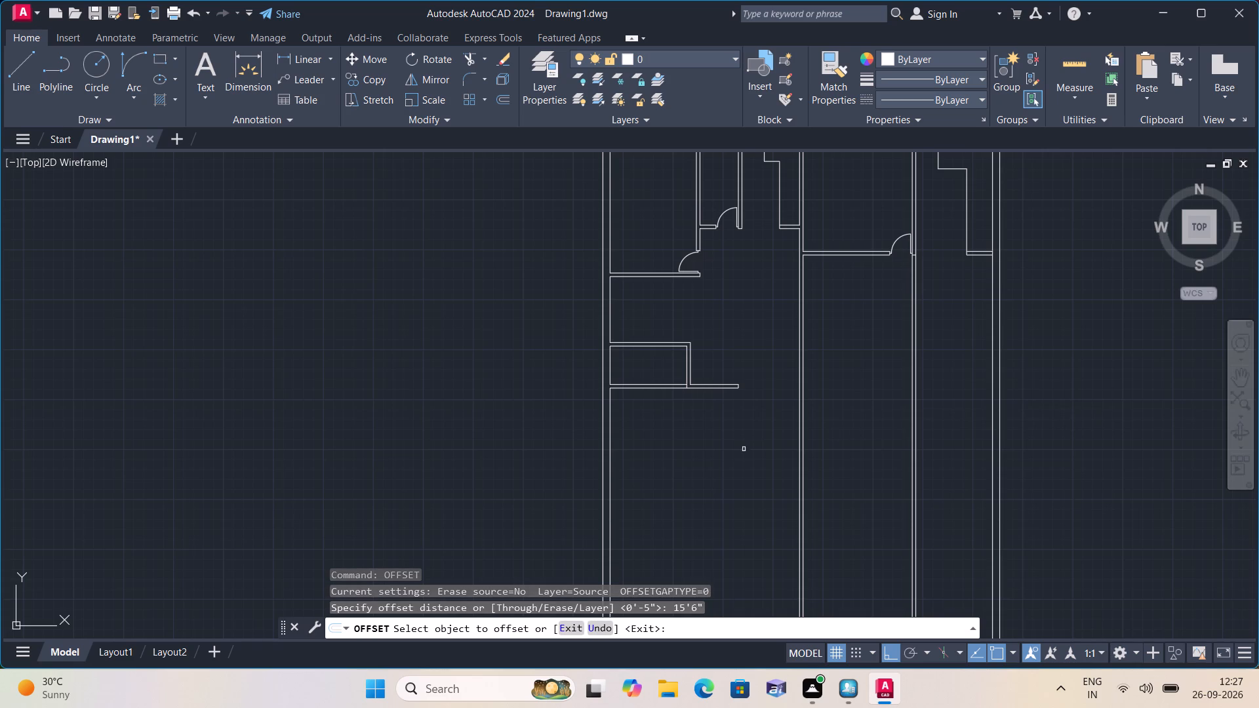
scroll(667, 459, up, 1)
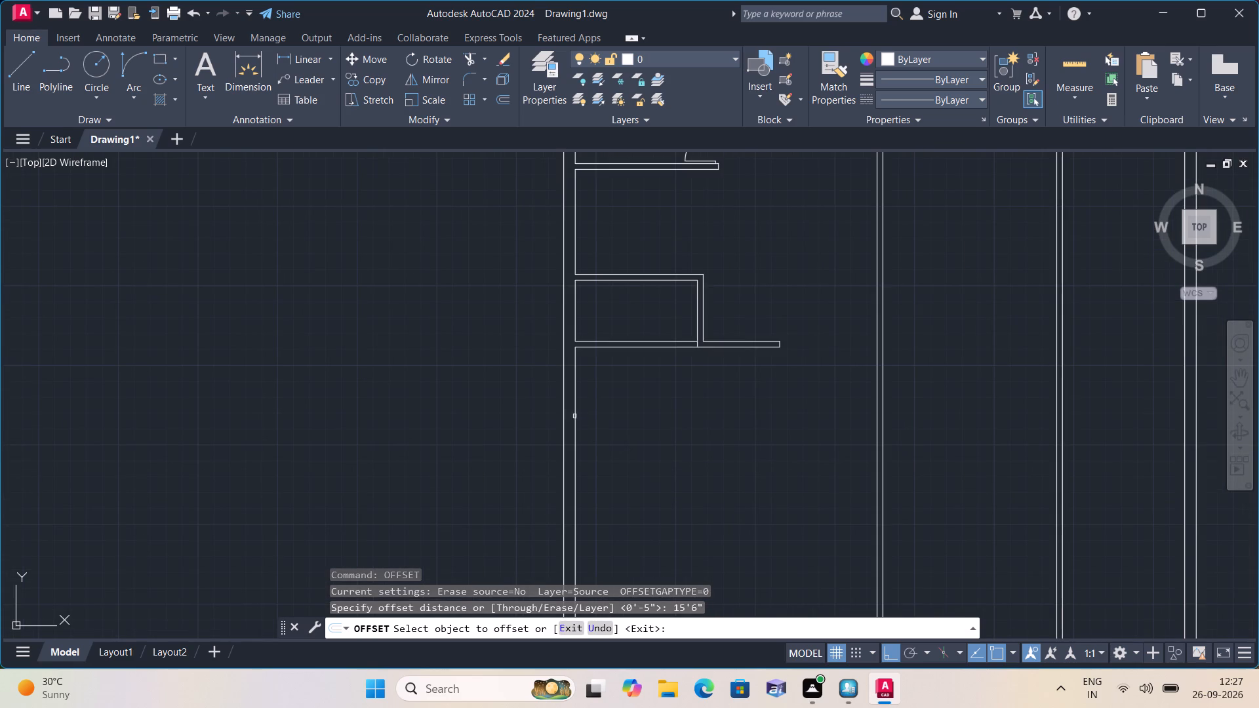
click(574, 414)
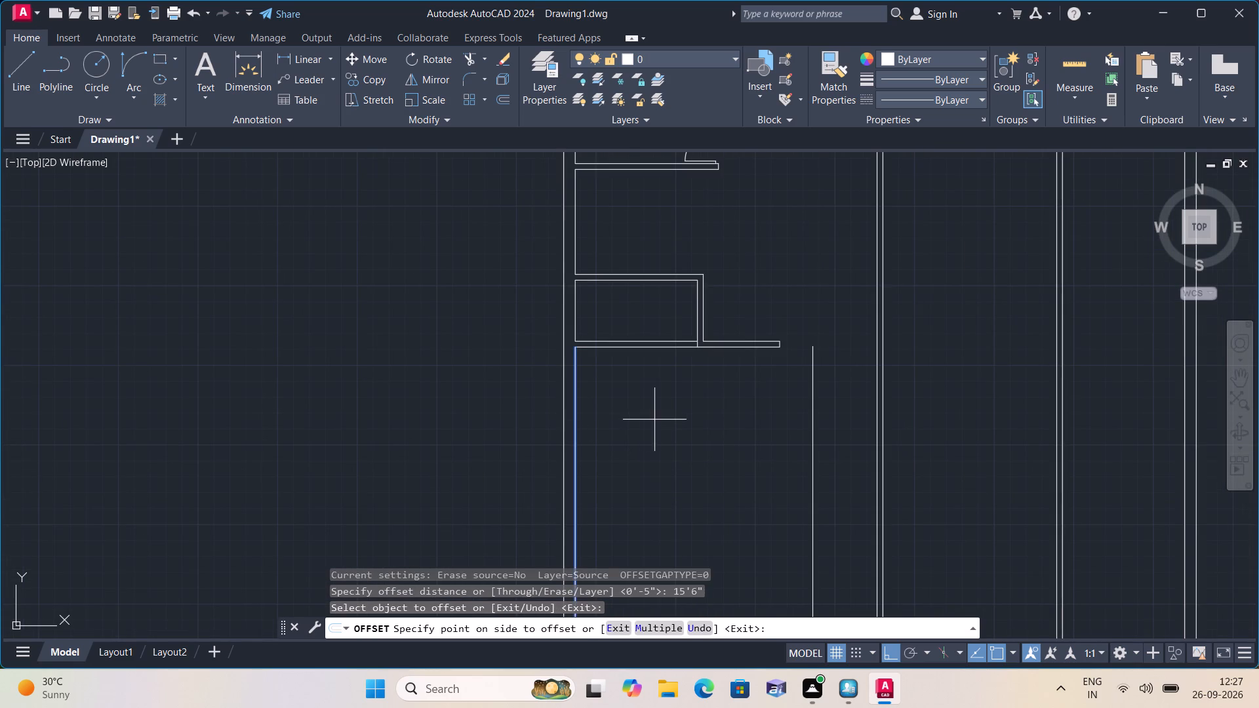
click(654, 419)
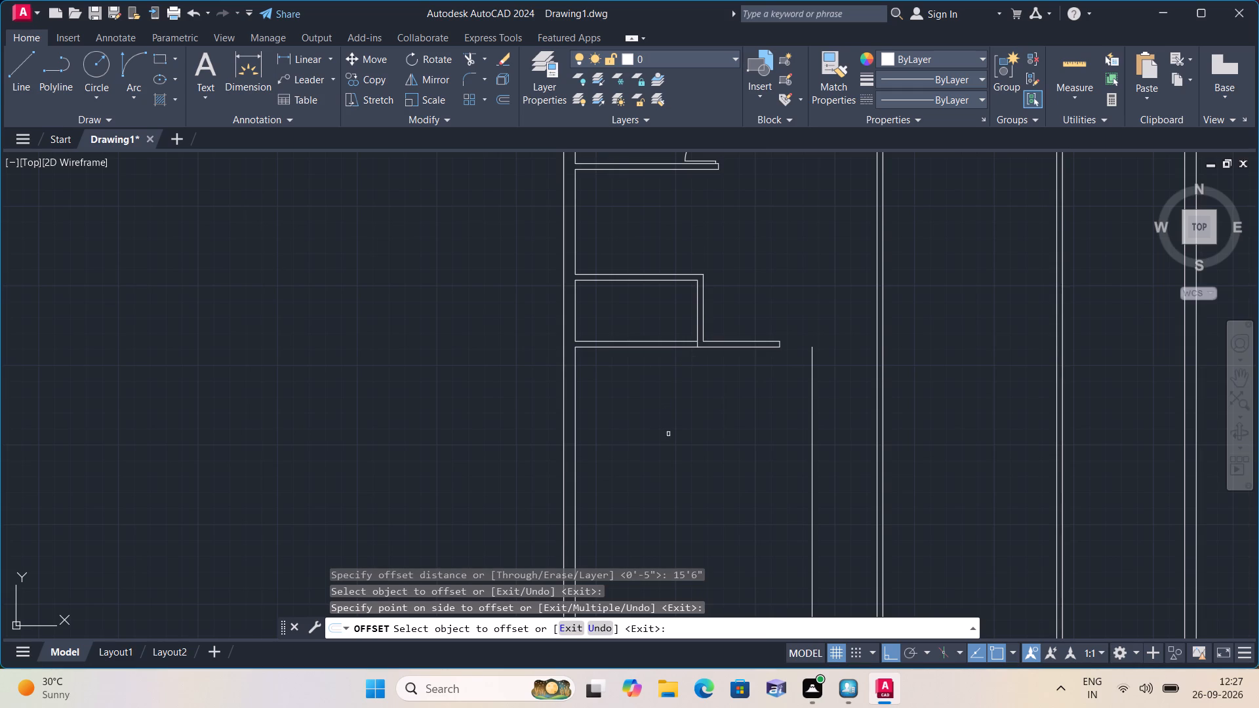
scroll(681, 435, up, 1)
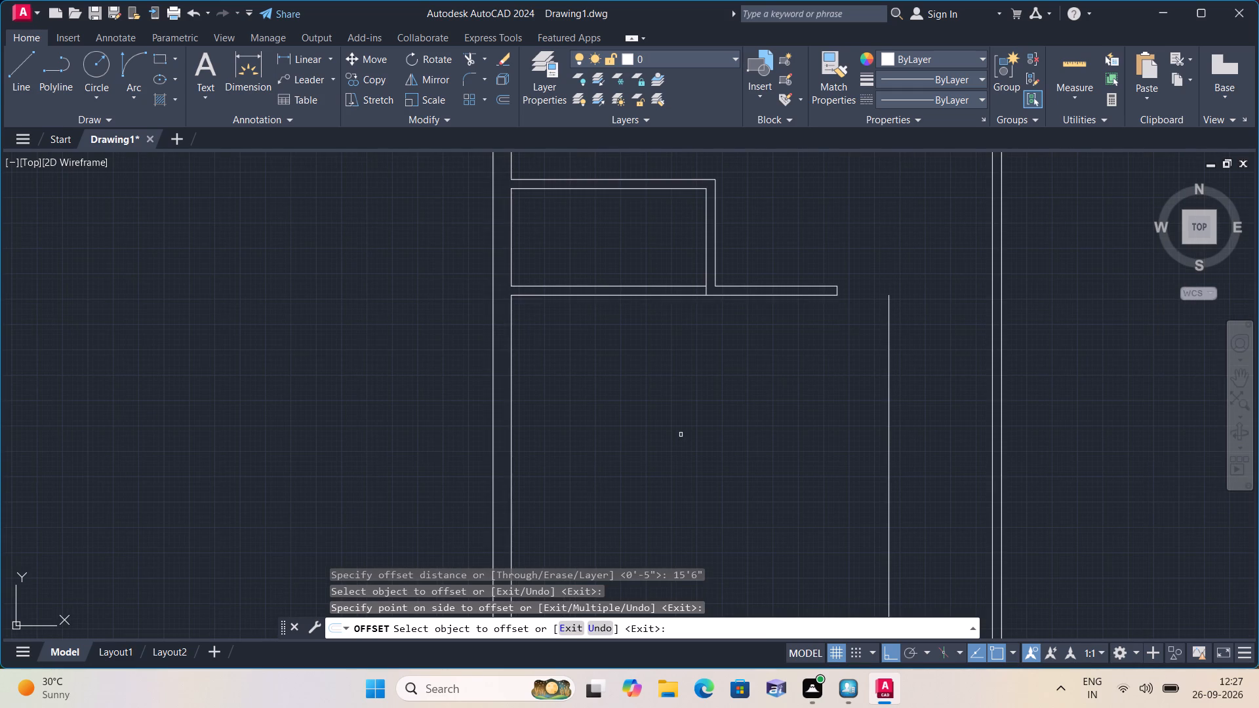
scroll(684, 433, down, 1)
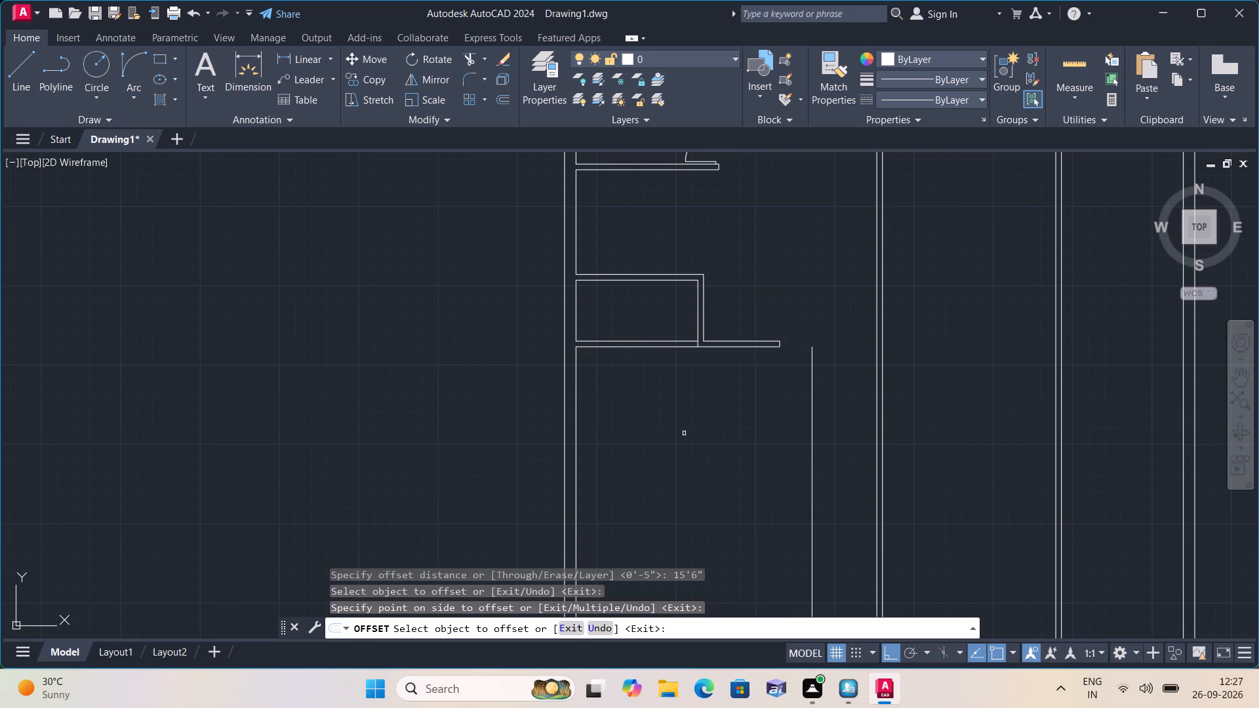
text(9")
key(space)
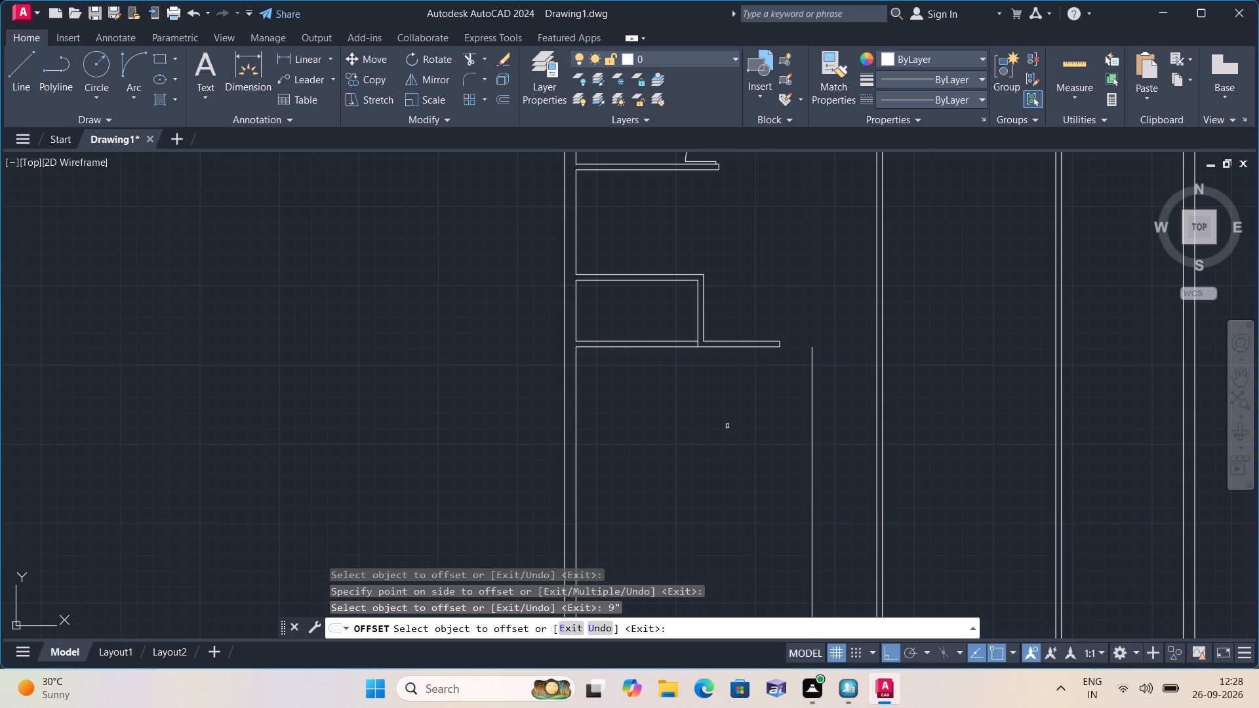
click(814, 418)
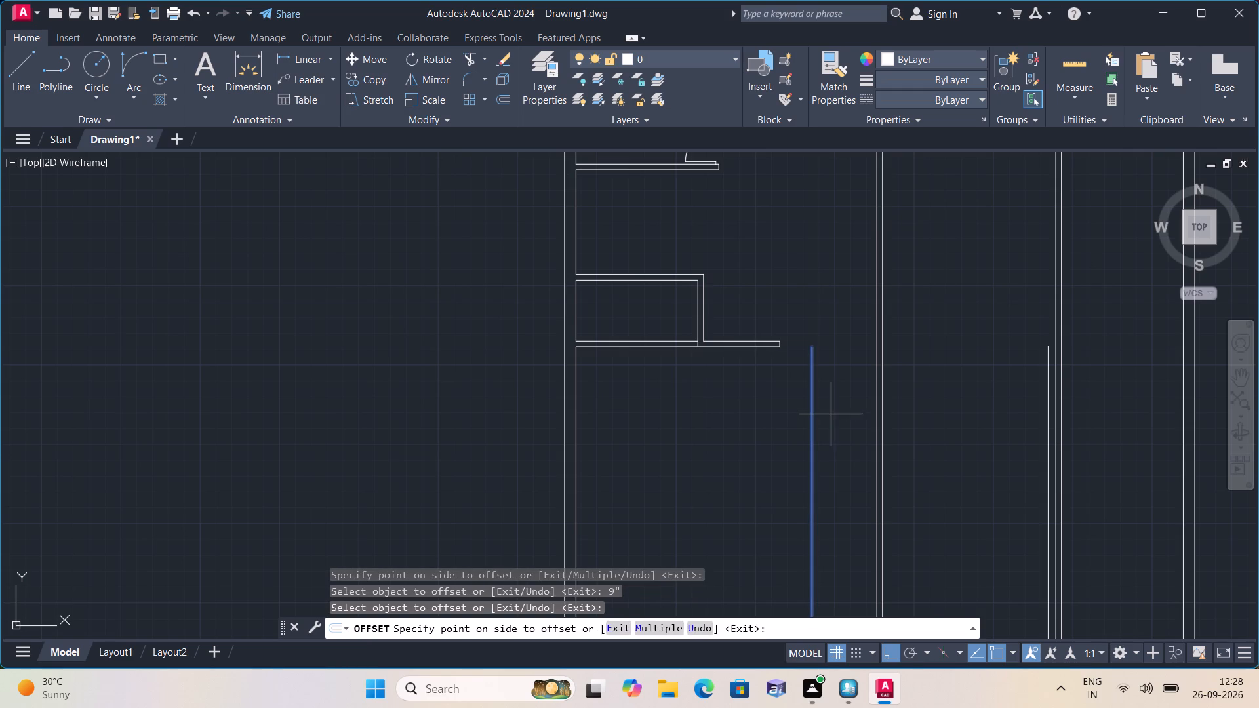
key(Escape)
Offset the vertical line below the small room 9" away from the left outer wall to give the lower-left room's wall its thickness.
key(space)
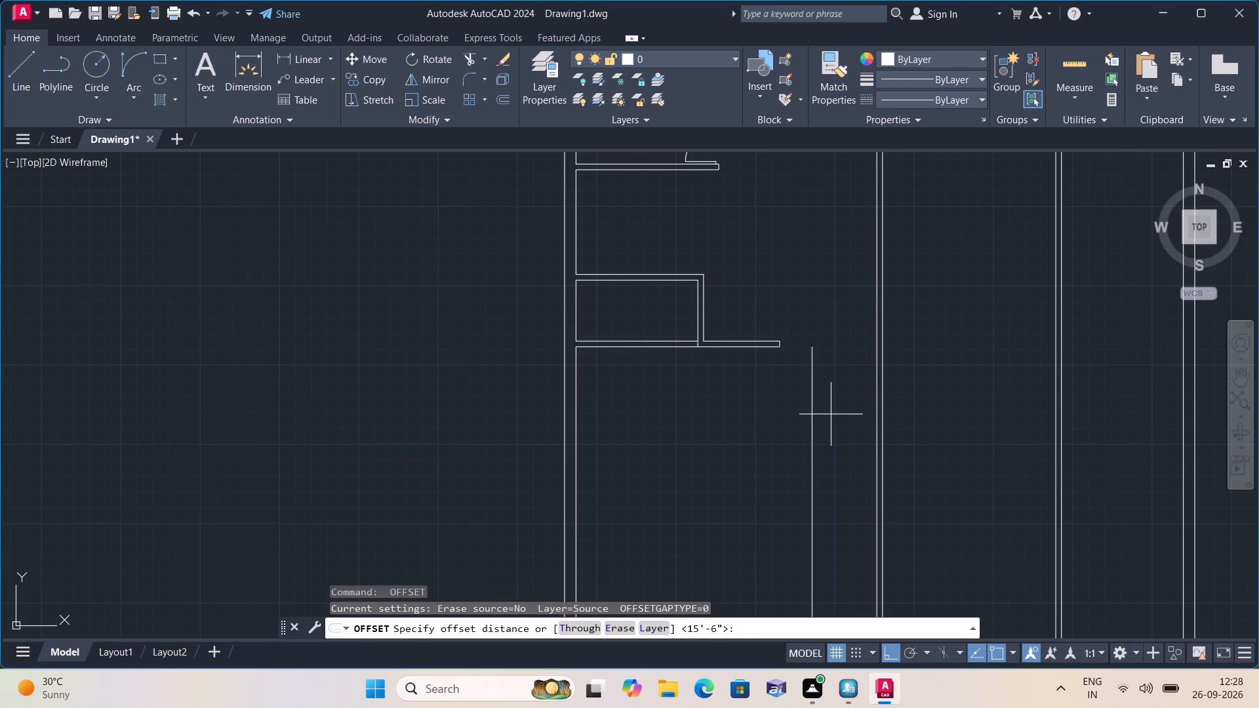
text(9")
key(space)
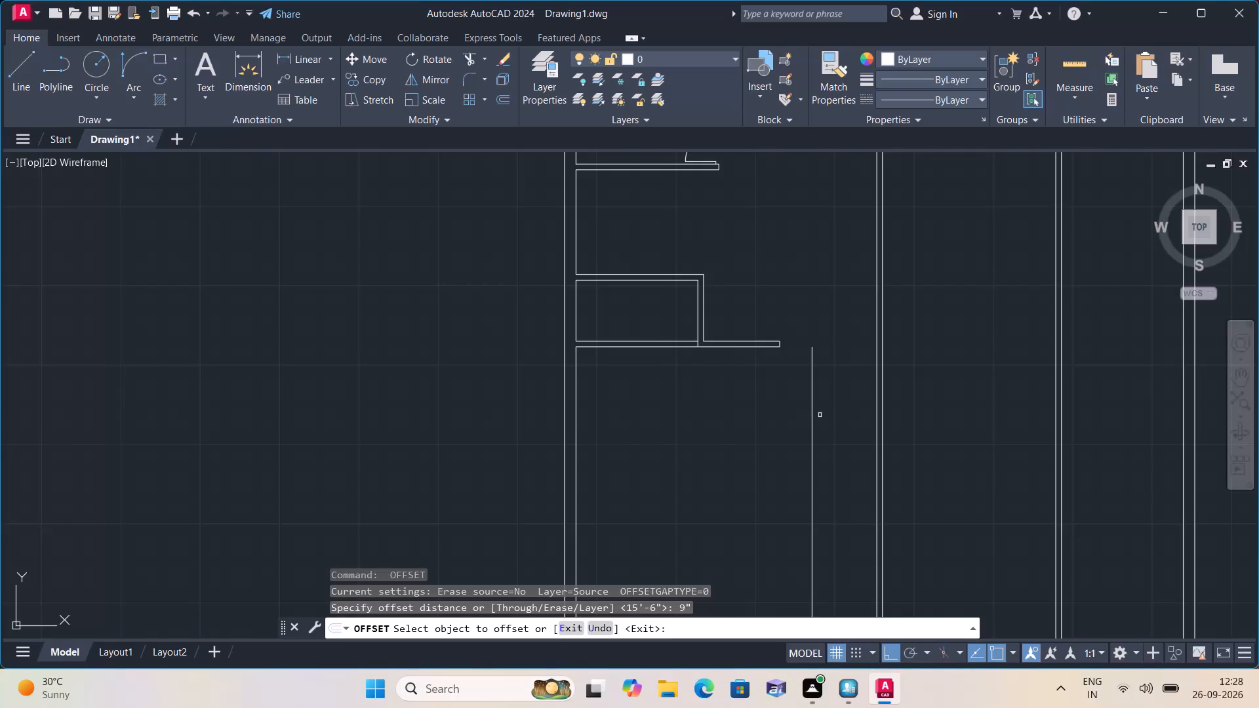
click(812, 412)
click(834, 408)
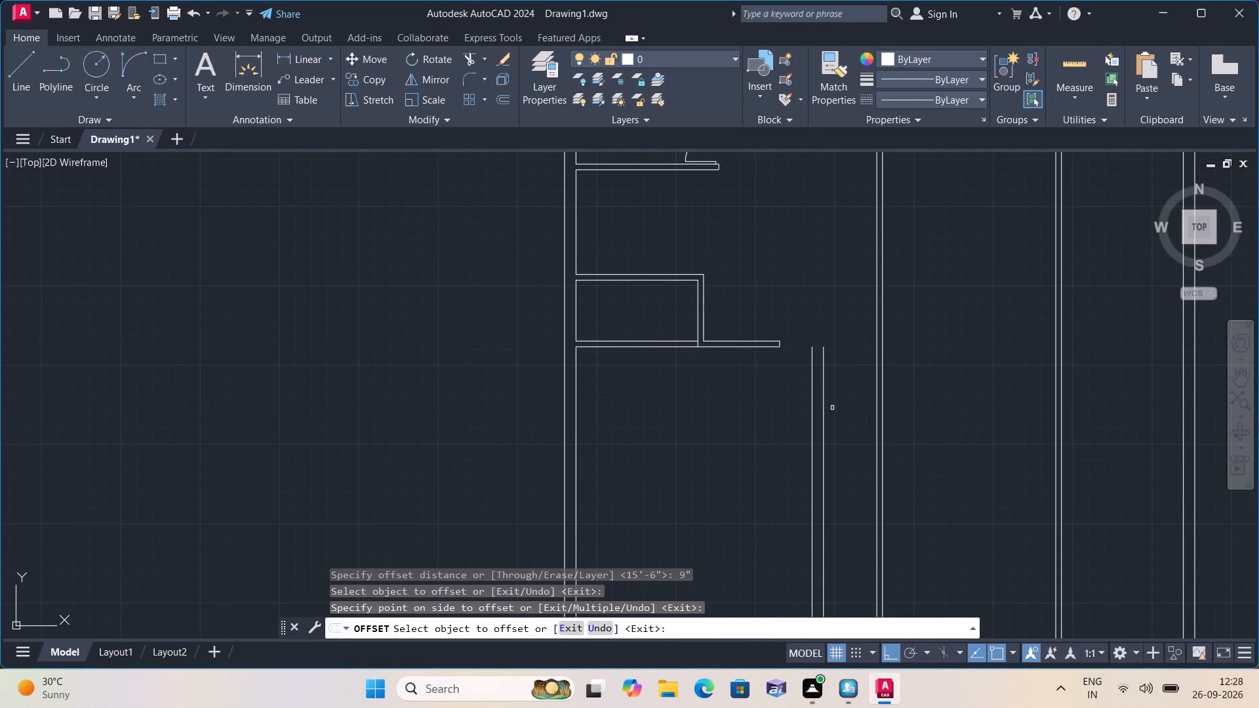
scroll(757, 425, down, 1)
middle_drag(754, 424, 695, 403)
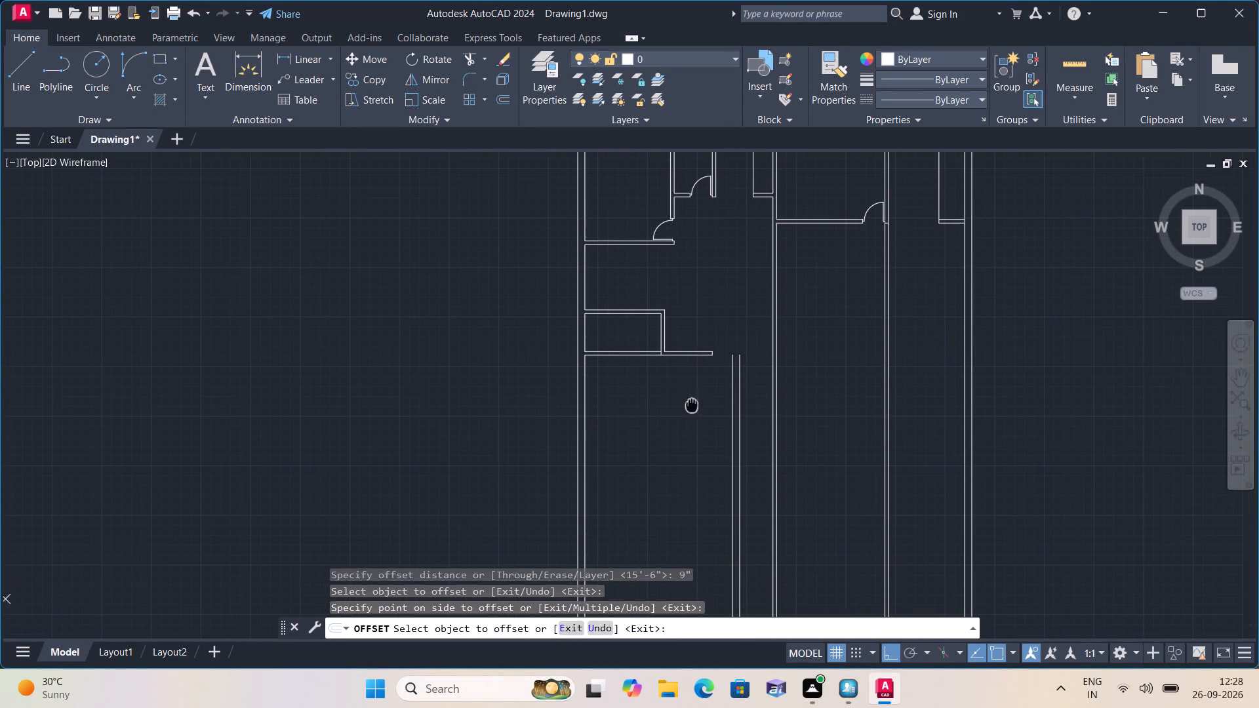
scroll(678, 425, down, 1)
middle_drag(678, 425, 652, 462)
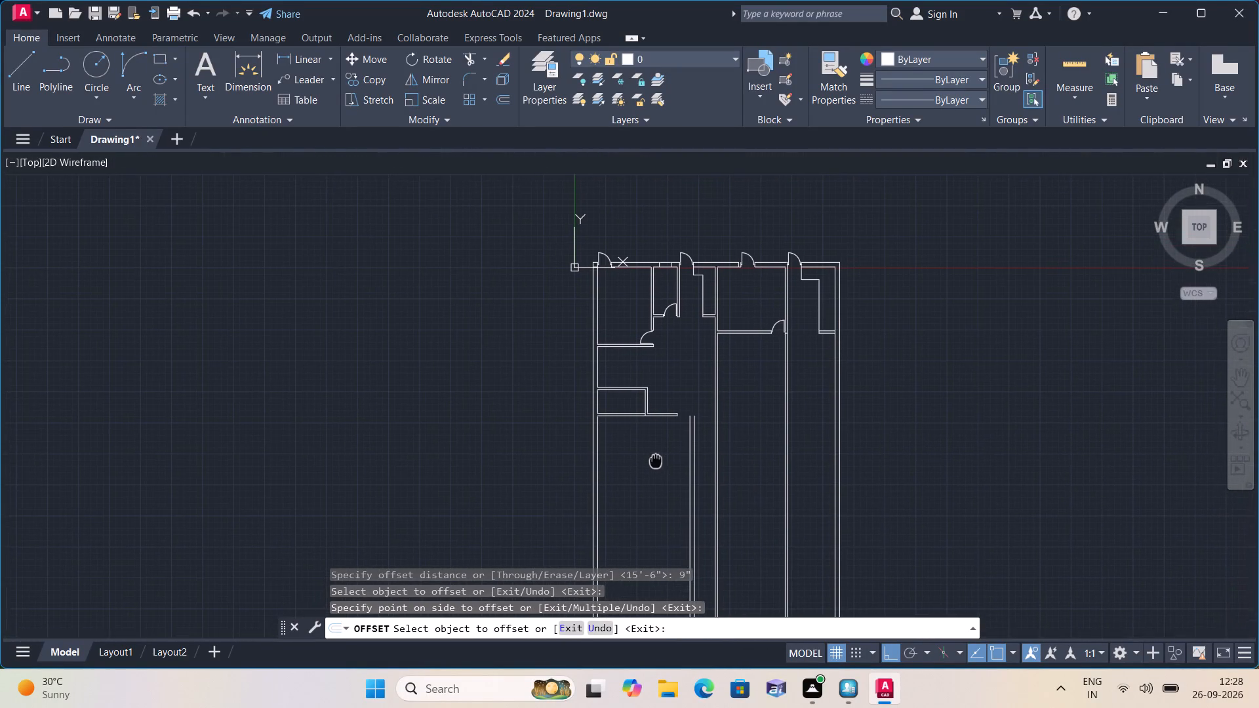
key(space)
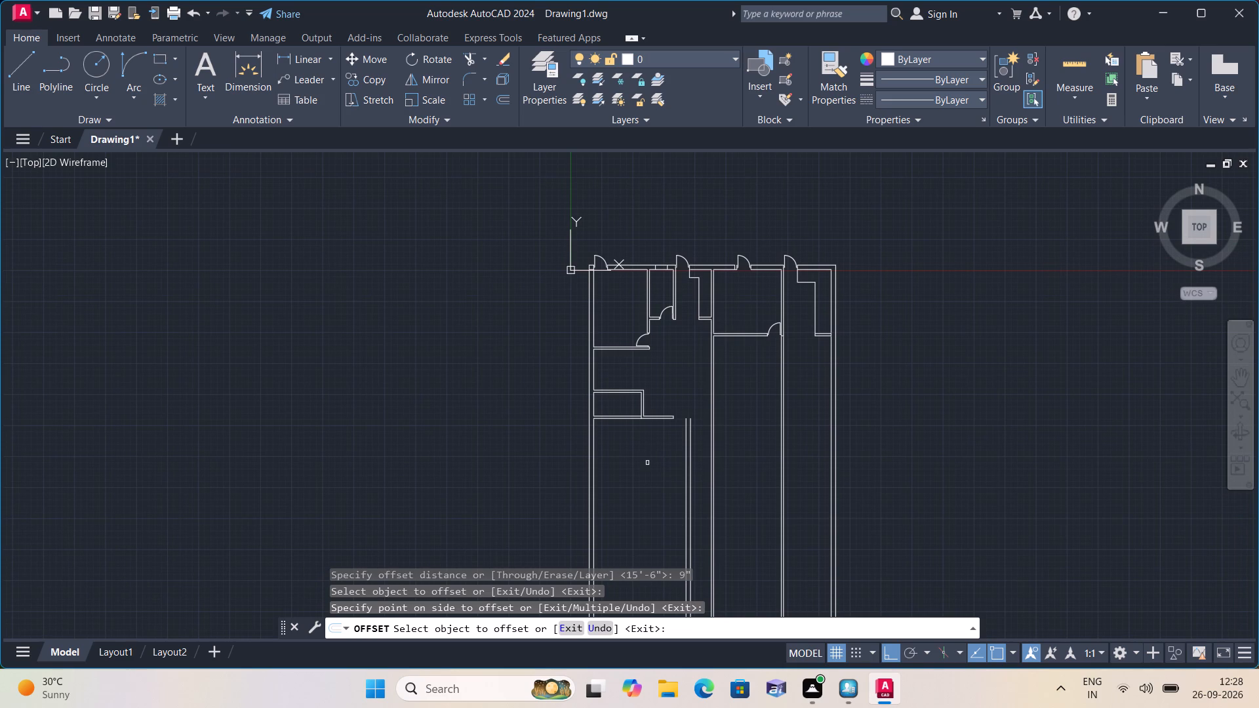
Extend both horizontal partition lines below the small room eastward to the large right-hand room's right wall, and the lower-left room's wall cap with them.
text(exte)
key(space)
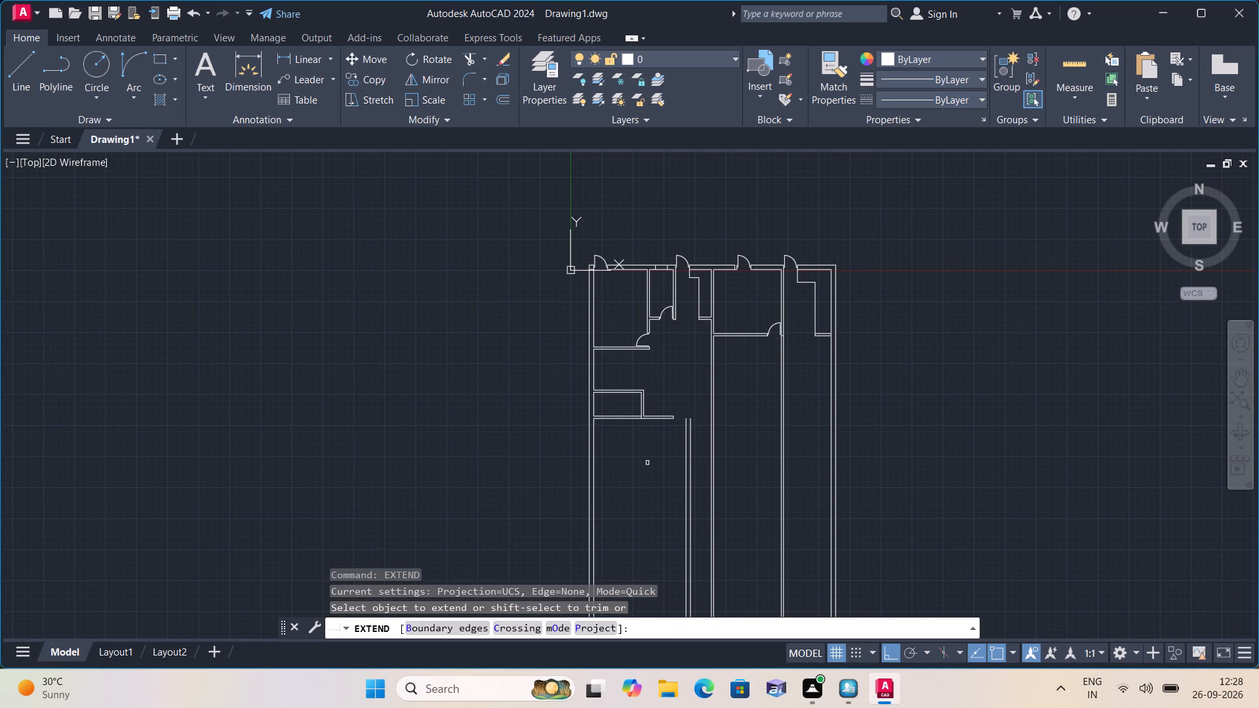
scroll(638, 422, up, 2)
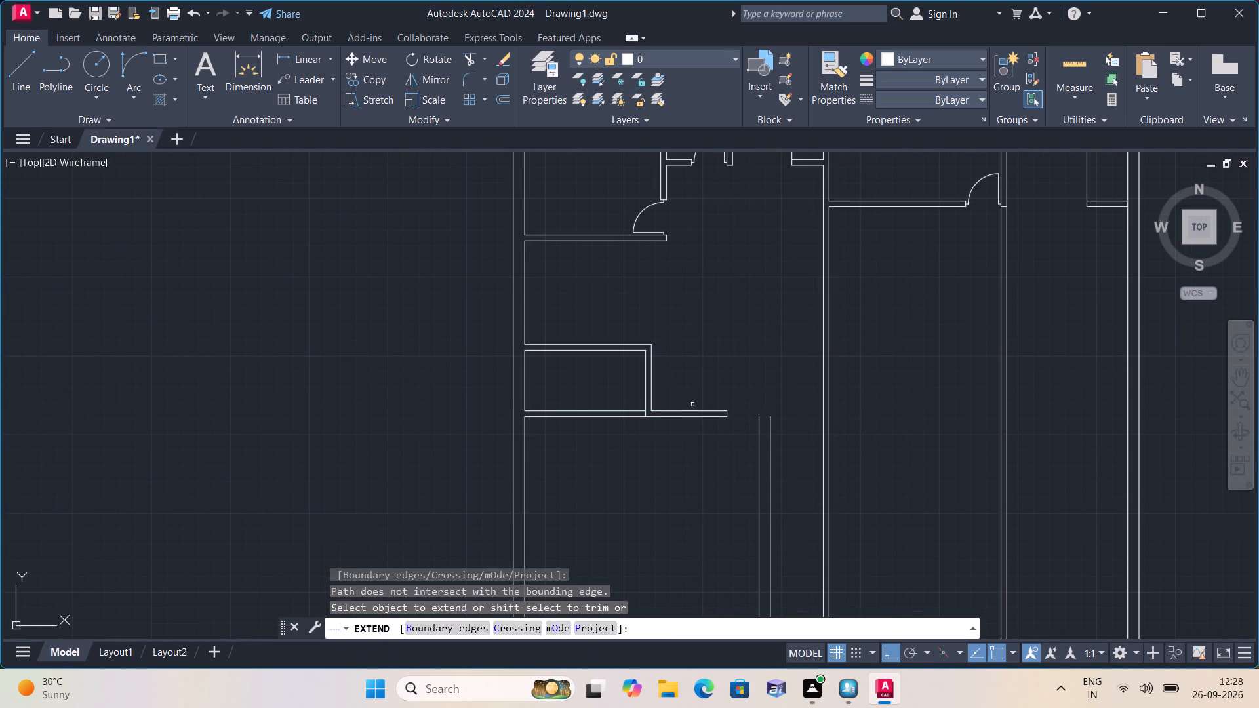
click(692, 403)
click(706, 490)
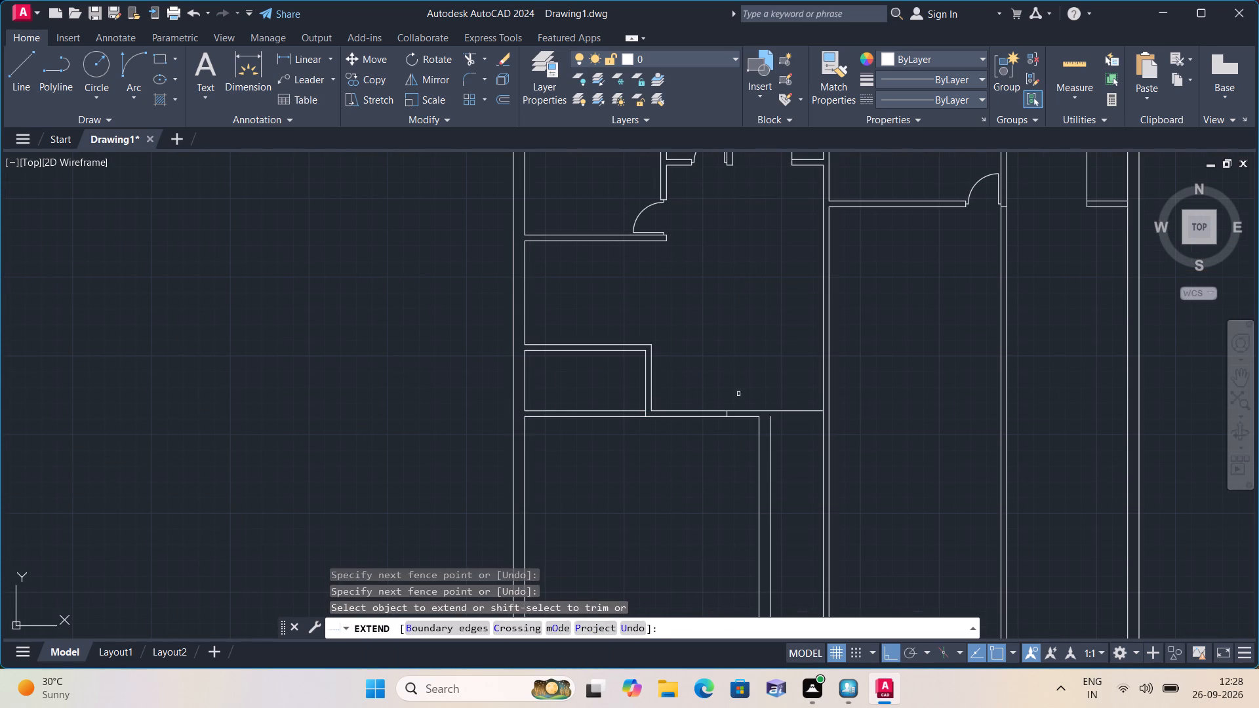
drag(740, 364, 740, 397)
click(734, 477)
drag(789, 356, 787, 369)
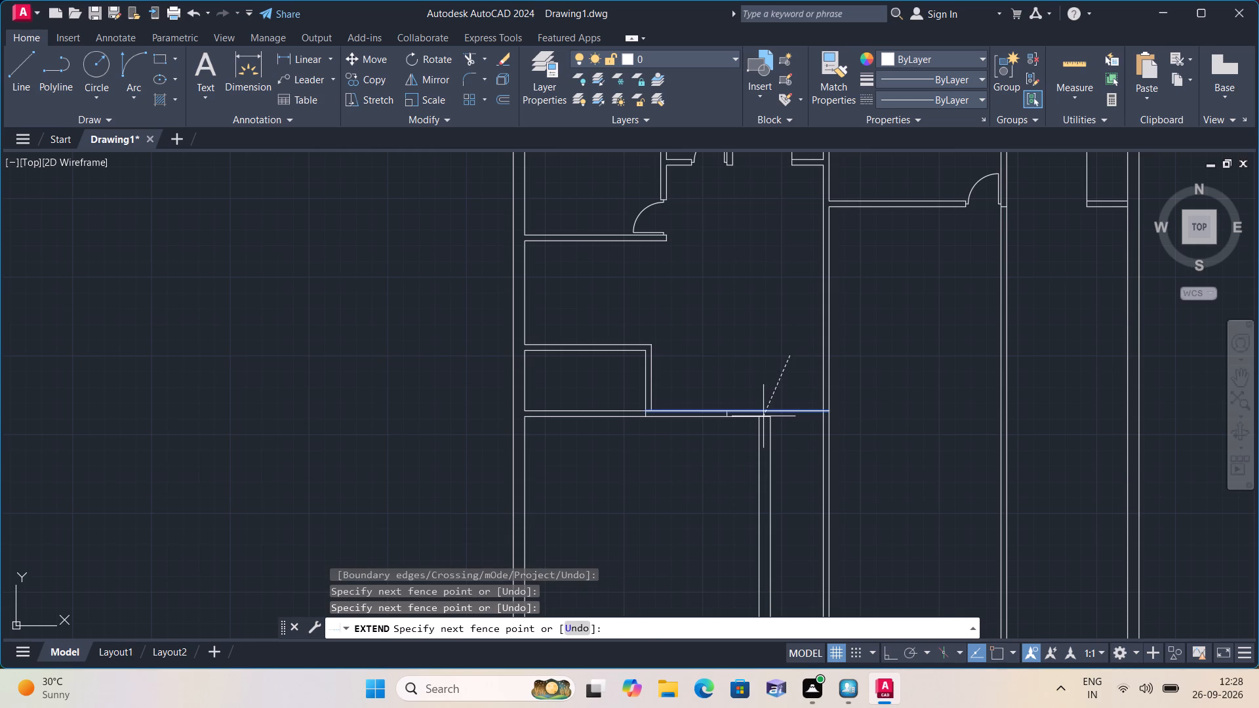
click(763, 417)
click(781, 377)
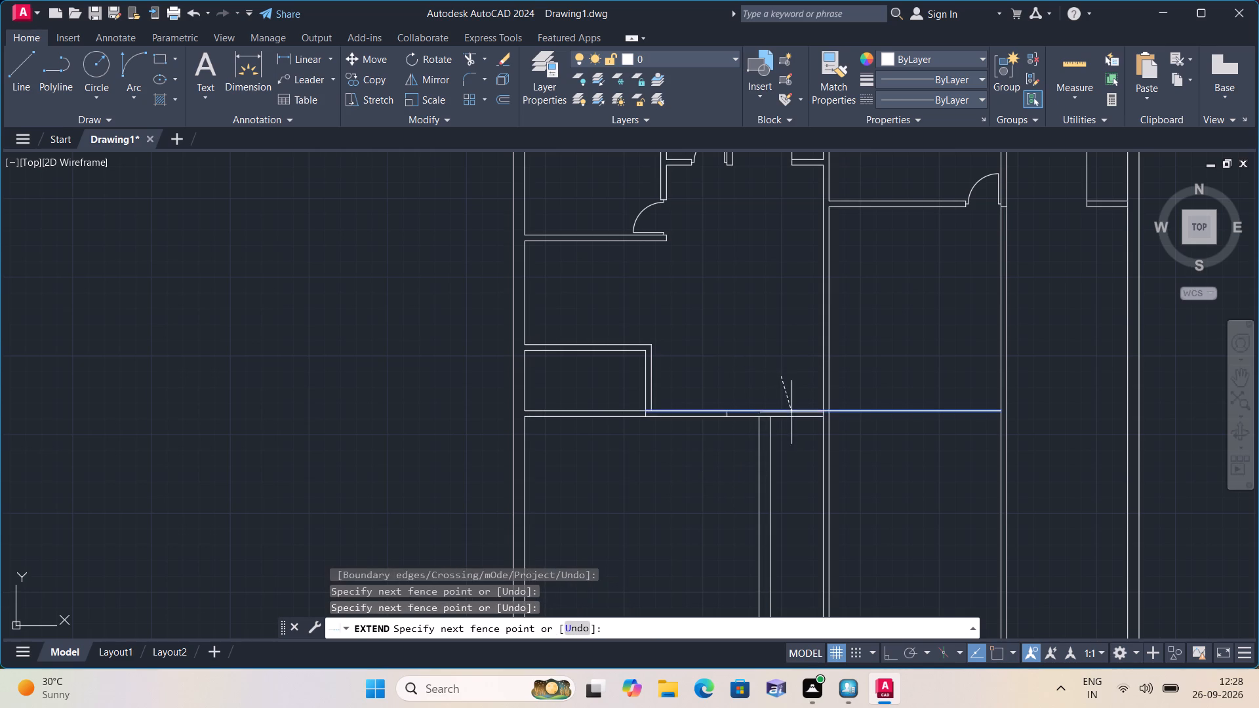
click(799, 435)
click(800, 399)
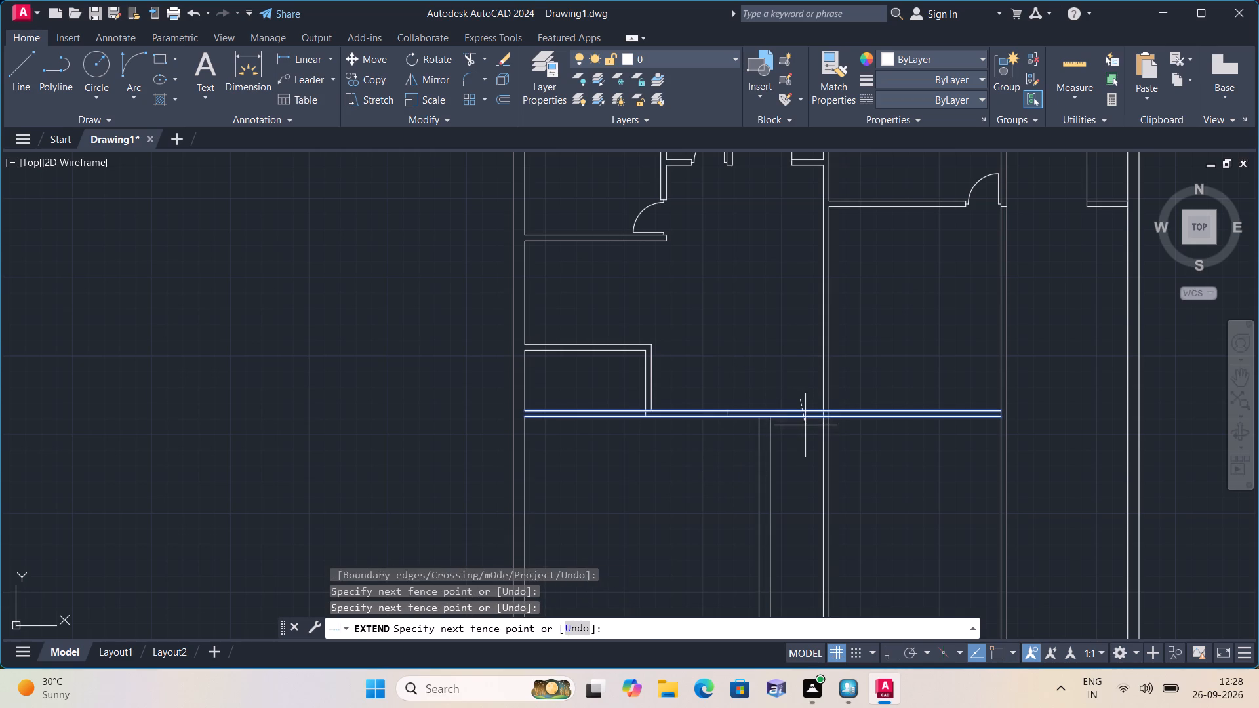
click(805, 425)
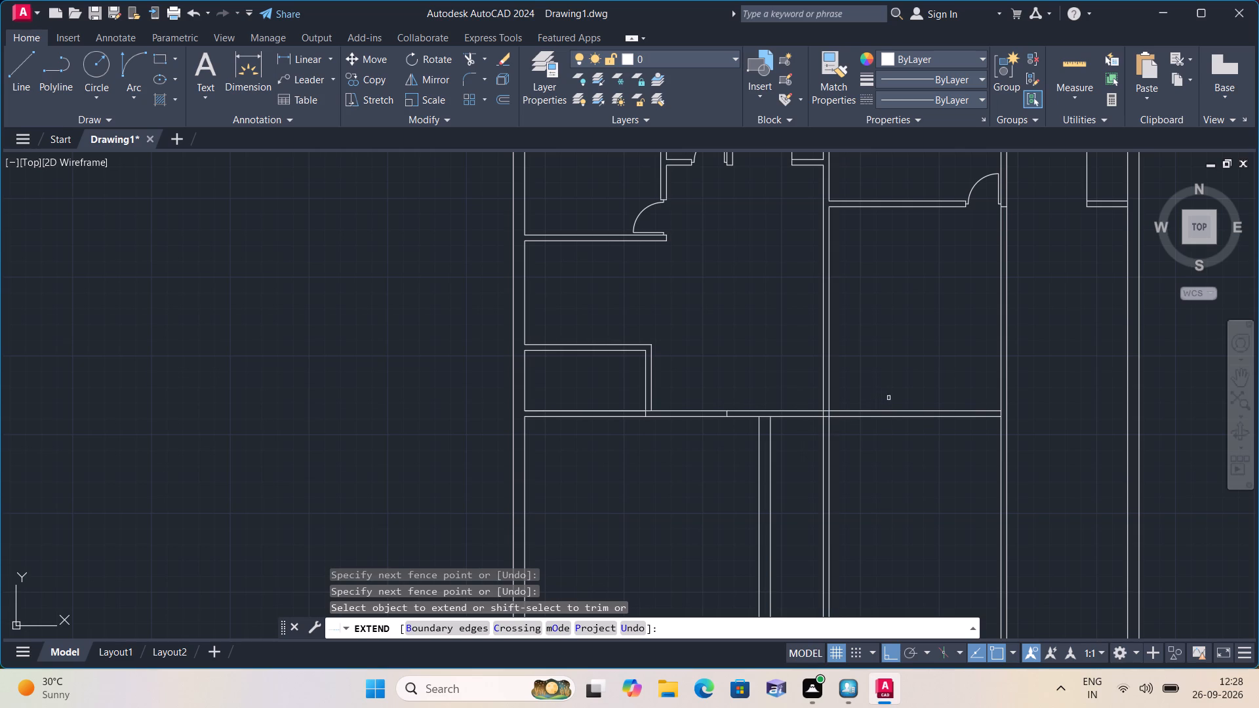
Extend both horizontal partition lines from the large right-hand room's right wall to the outer line of the right outer wall.
click(889, 398)
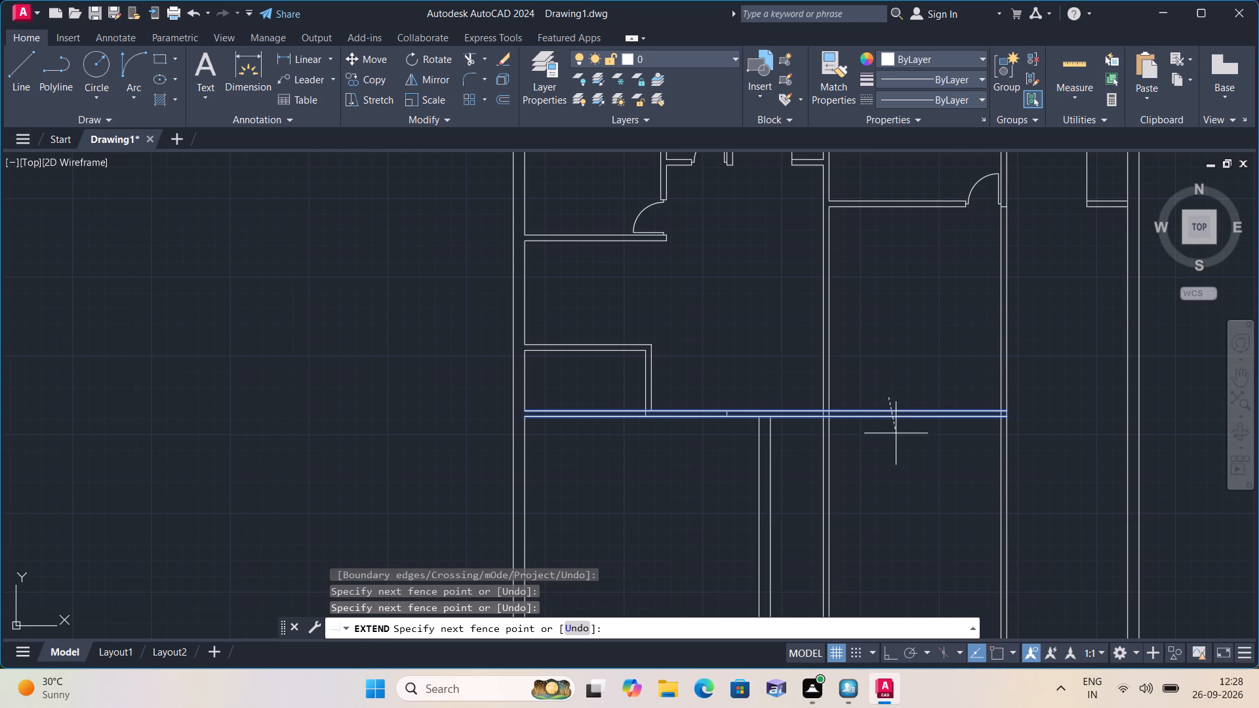
click(935, 508)
click(963, 406)
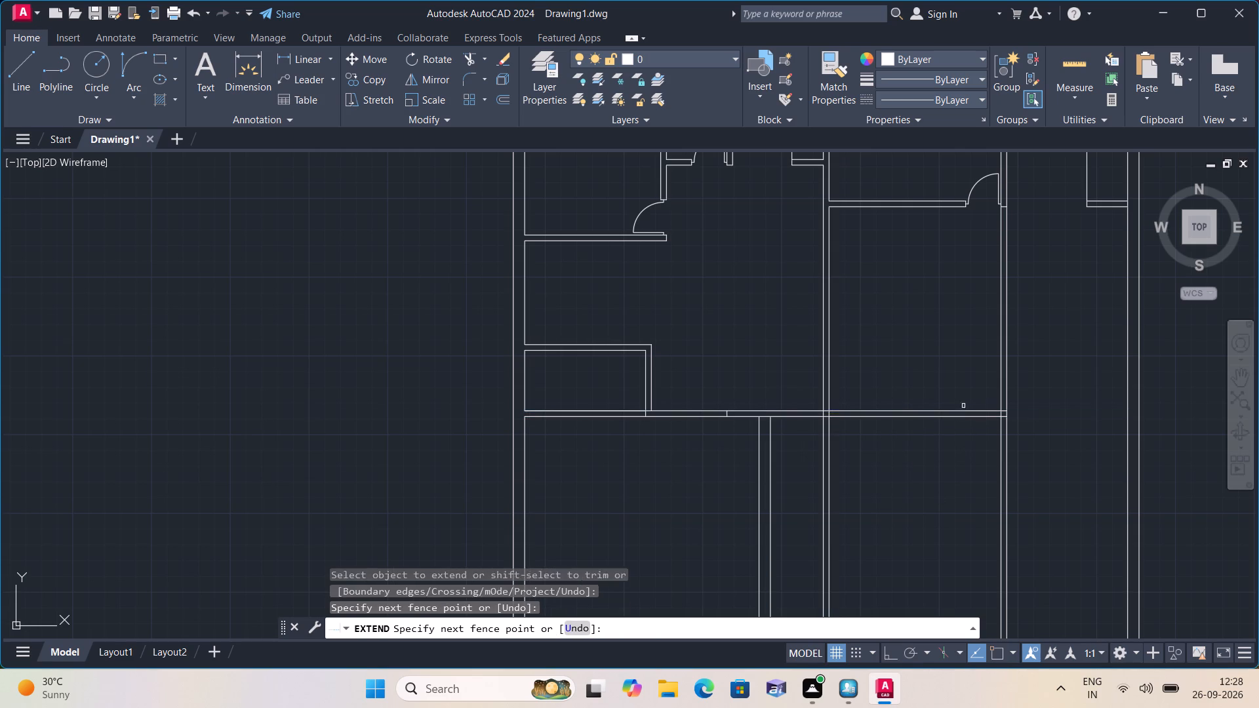
click(998, 452)
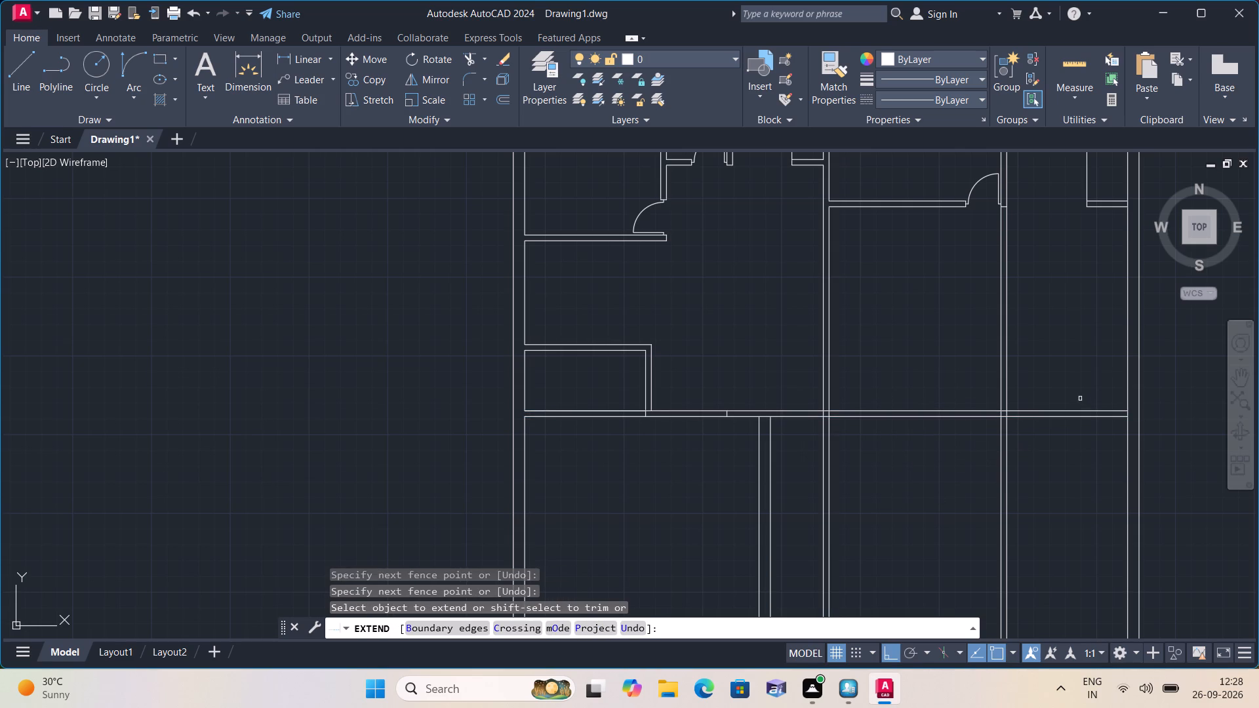
click(1073, 396)
click(1085, 447)
middle_drag(1085, 448, 1052, 408)
middle_drag(1052, 408, 1040, 366)
key(space)
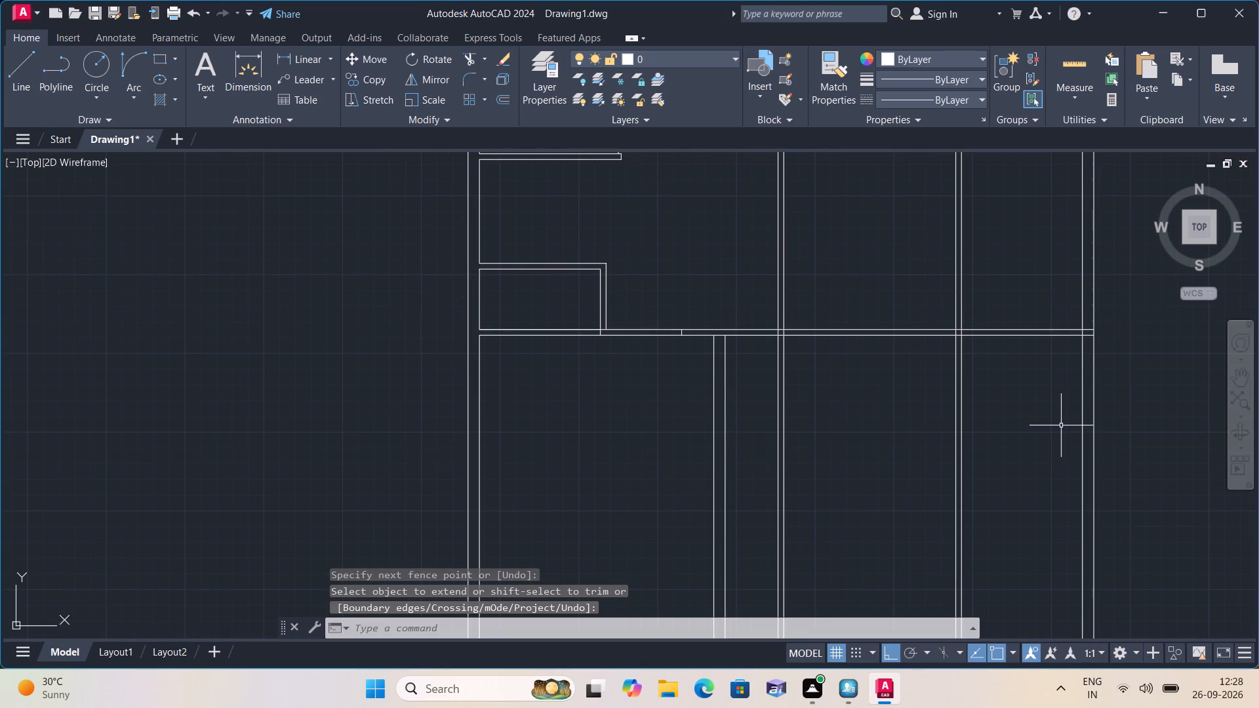
Trim the large right-hand room's left and right wall lines below the extended horizontal partition.
text(trim)
key(space)
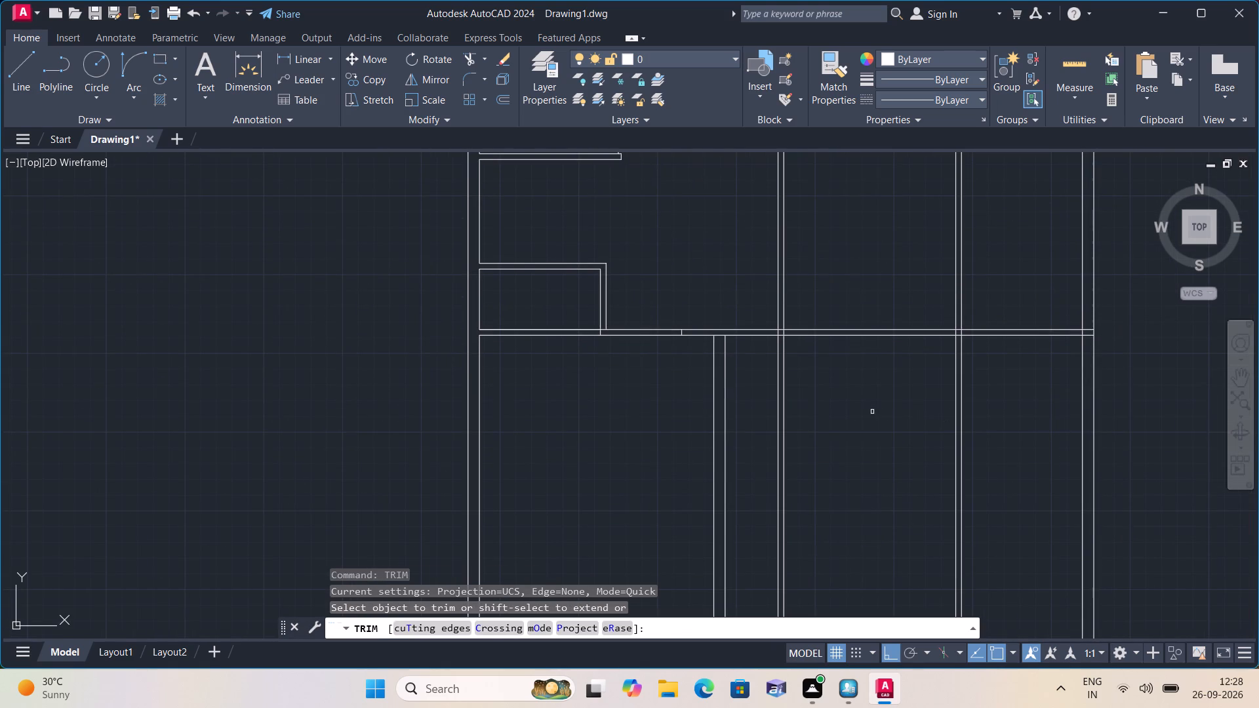
scroll(872, 412, up, 1)
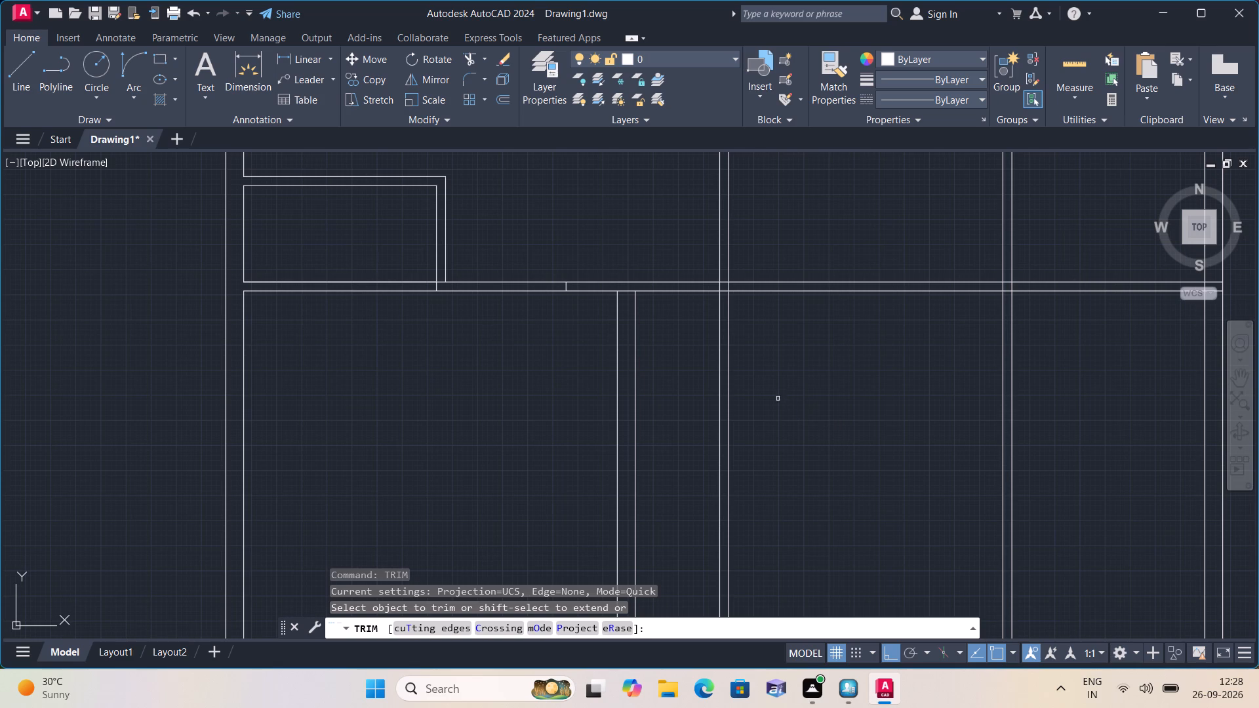
click(778, 389)
click(702, 467)
scroll(714, 452, down, 1)
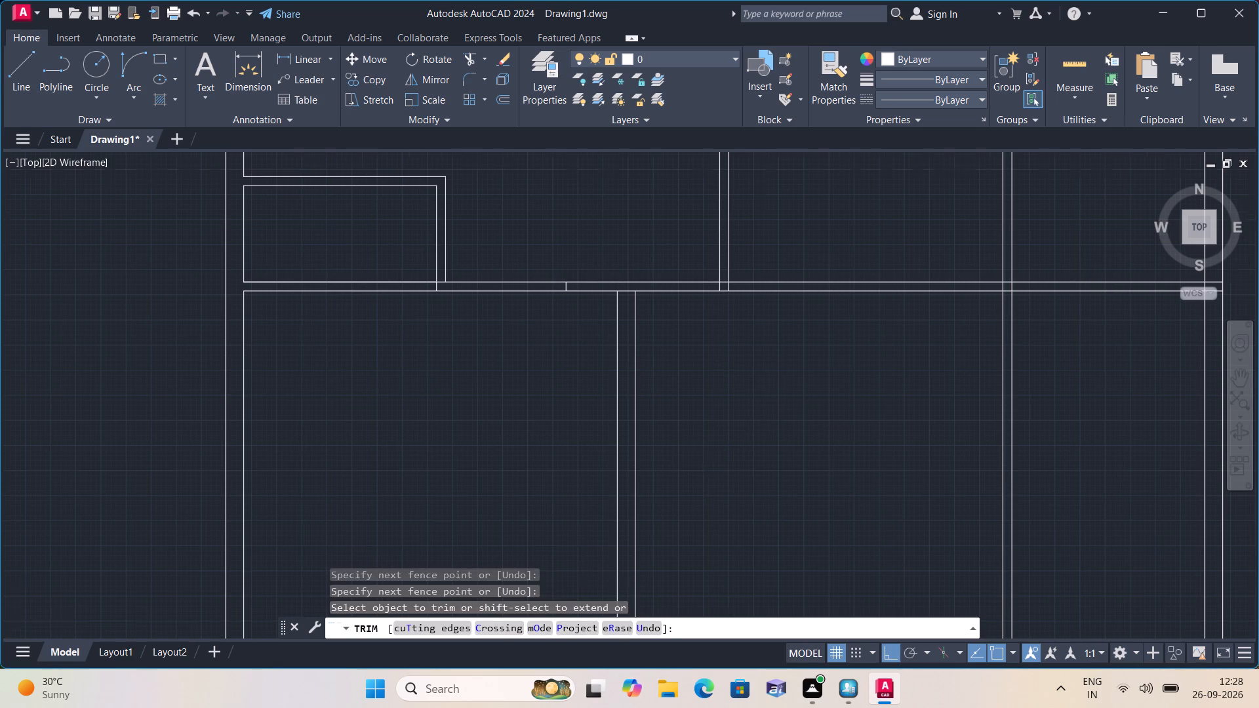
scroll(755, 441, down, 2)
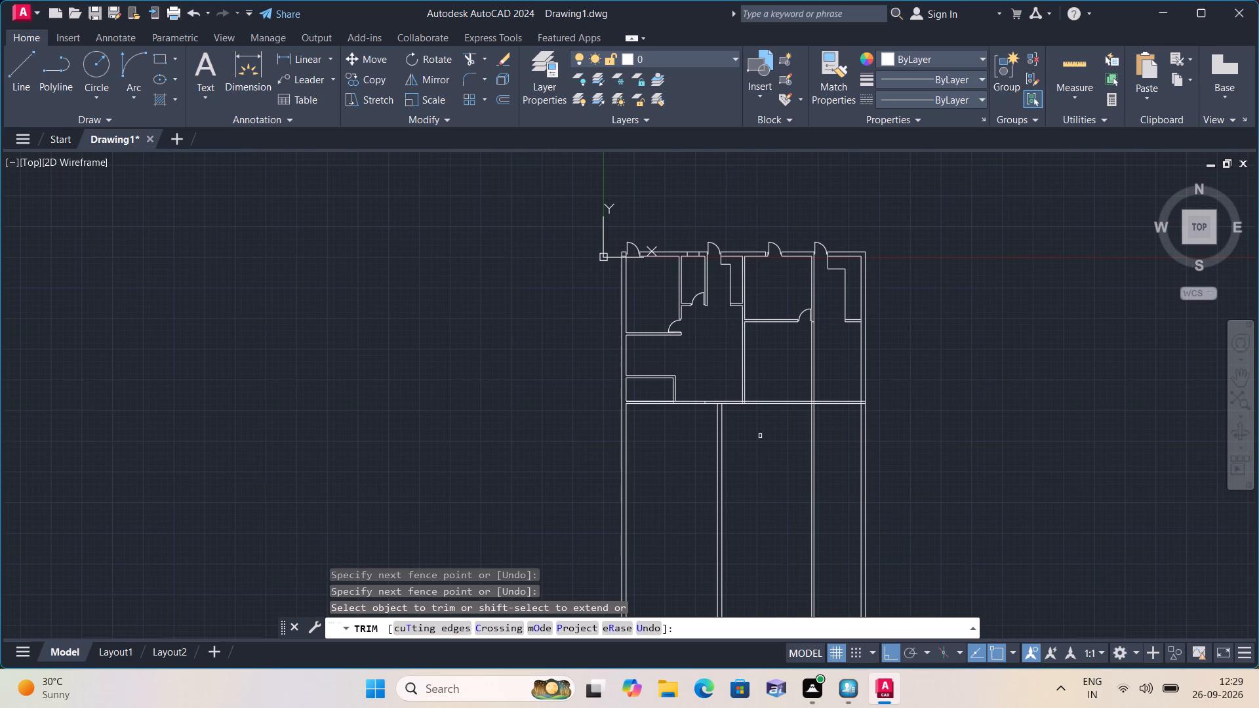
key(Escape)
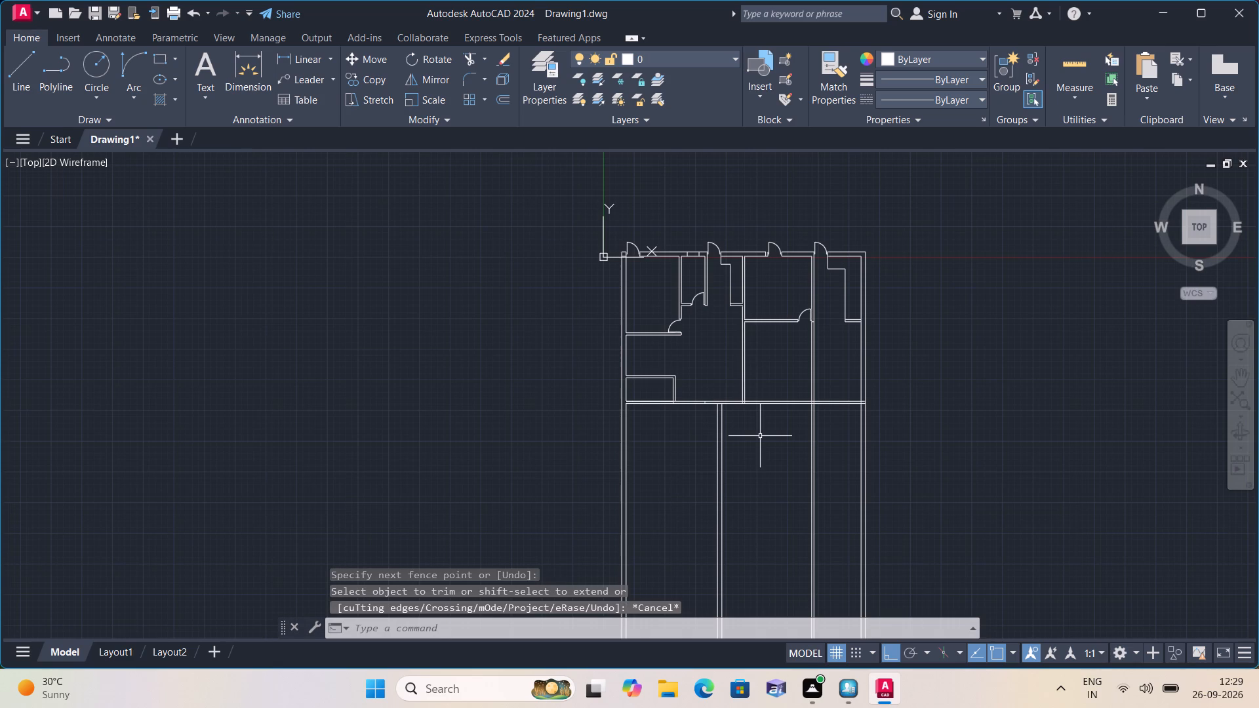
key(space)
click(792, 443)
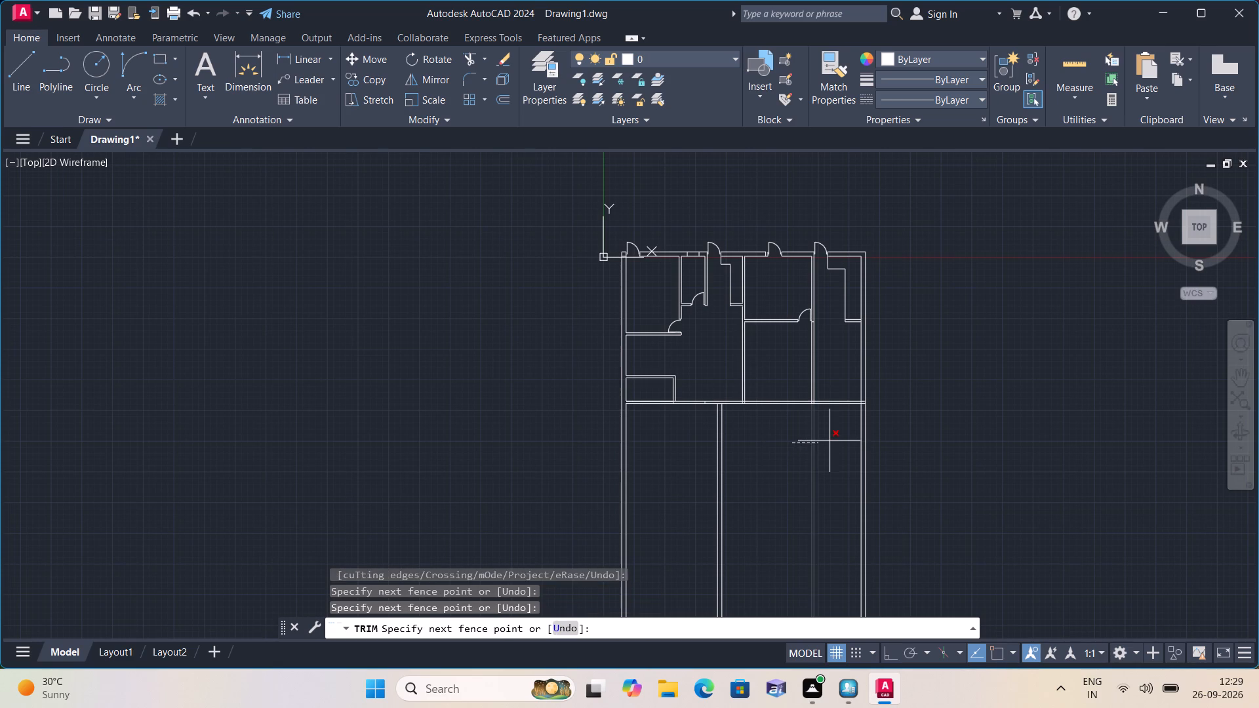
click(834, 441)
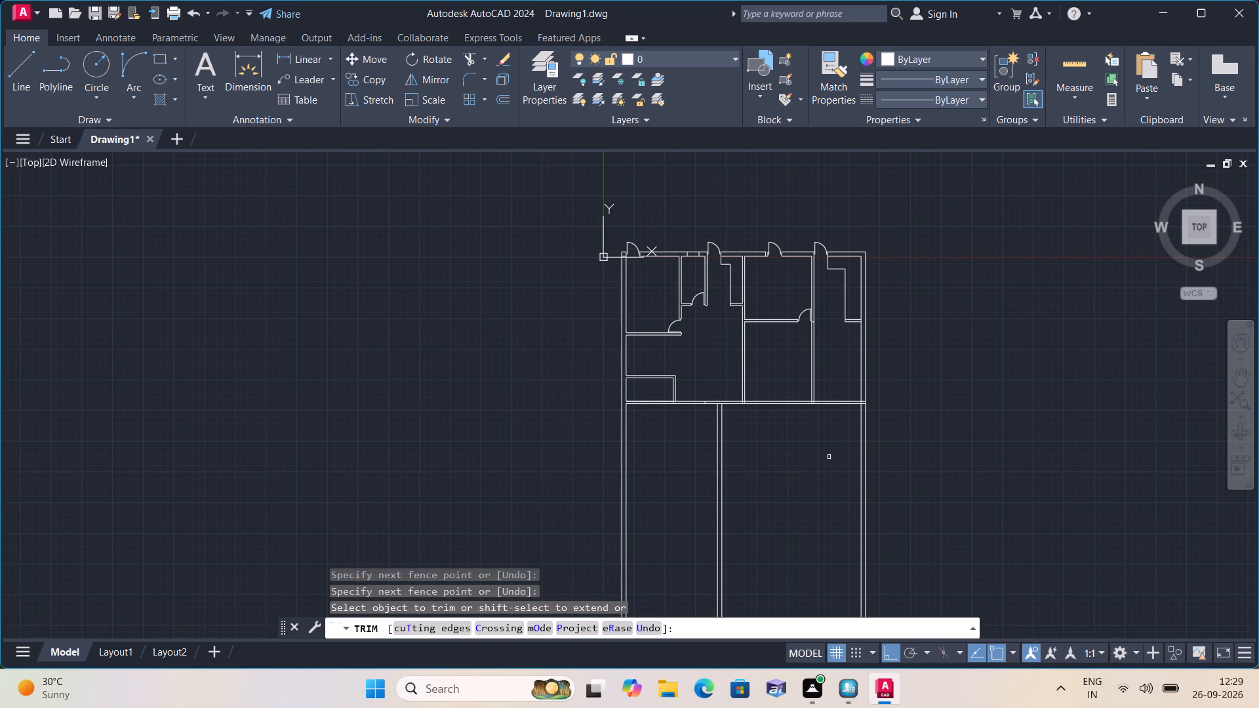
key(Escape)
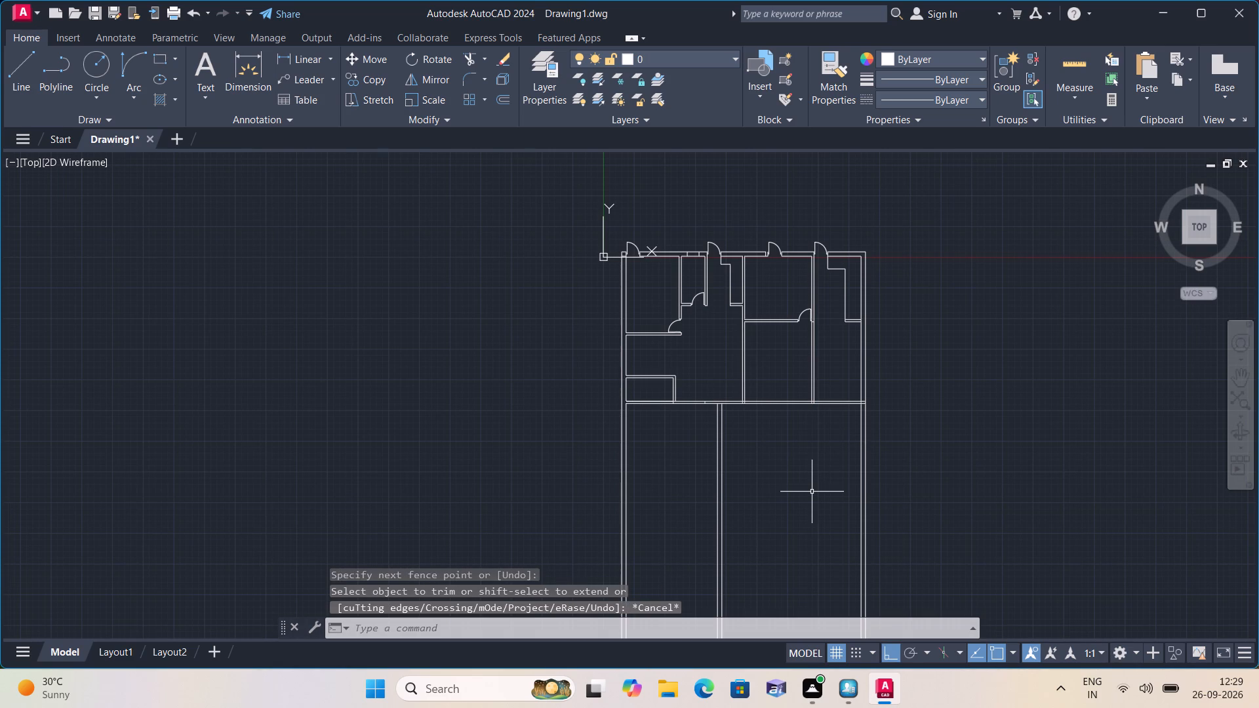
Offset the extended horizontal partition's lower line 10' downward.
text(off)
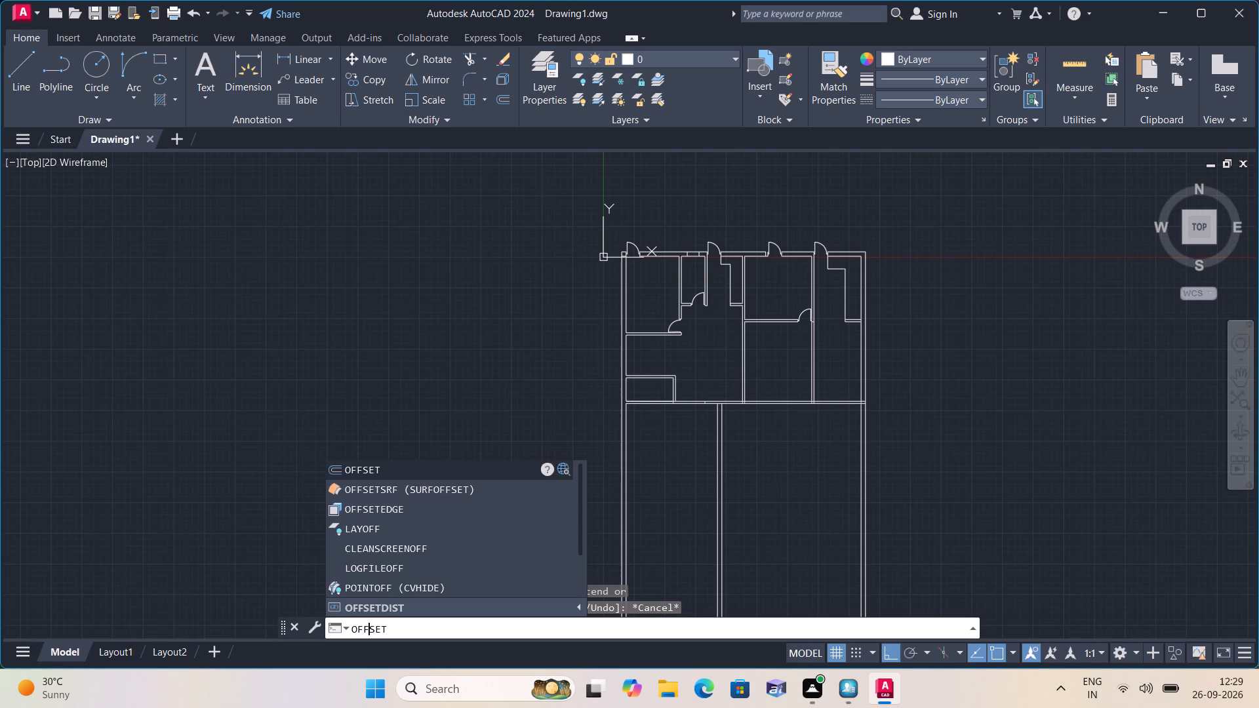
key(space)
text(10')
key(space)
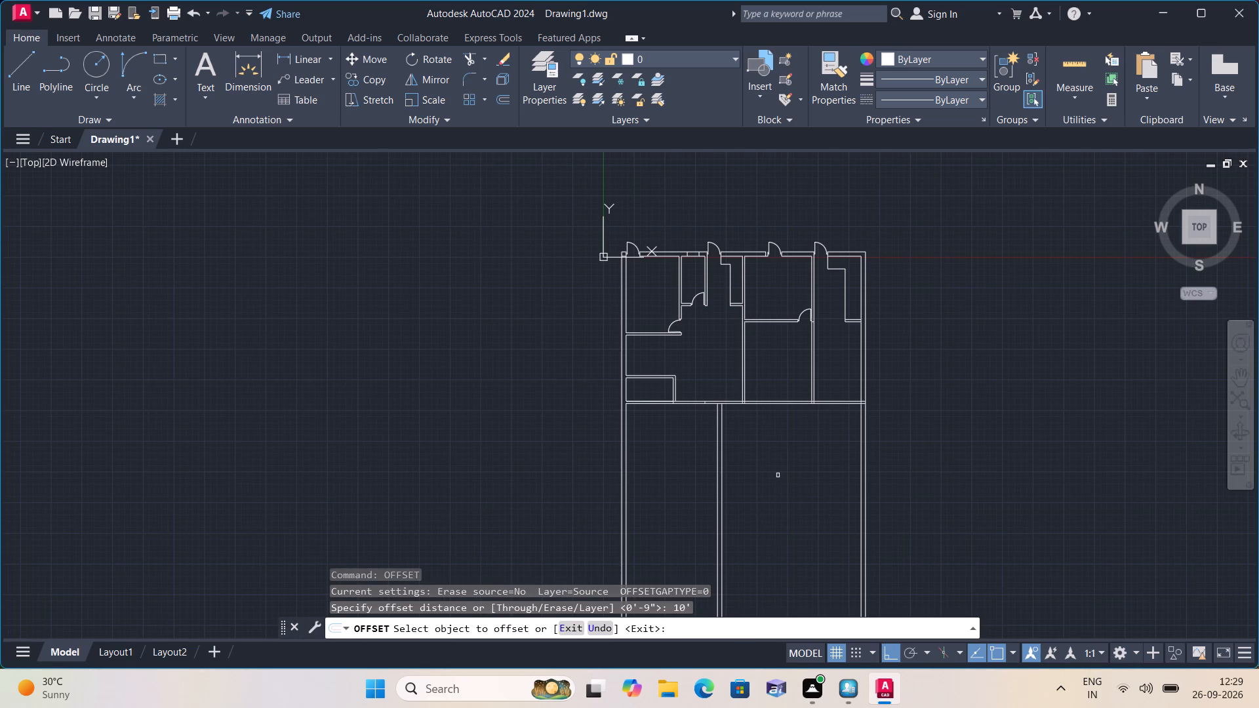
scroll(758, 410, up, 3)
click(760, 391)
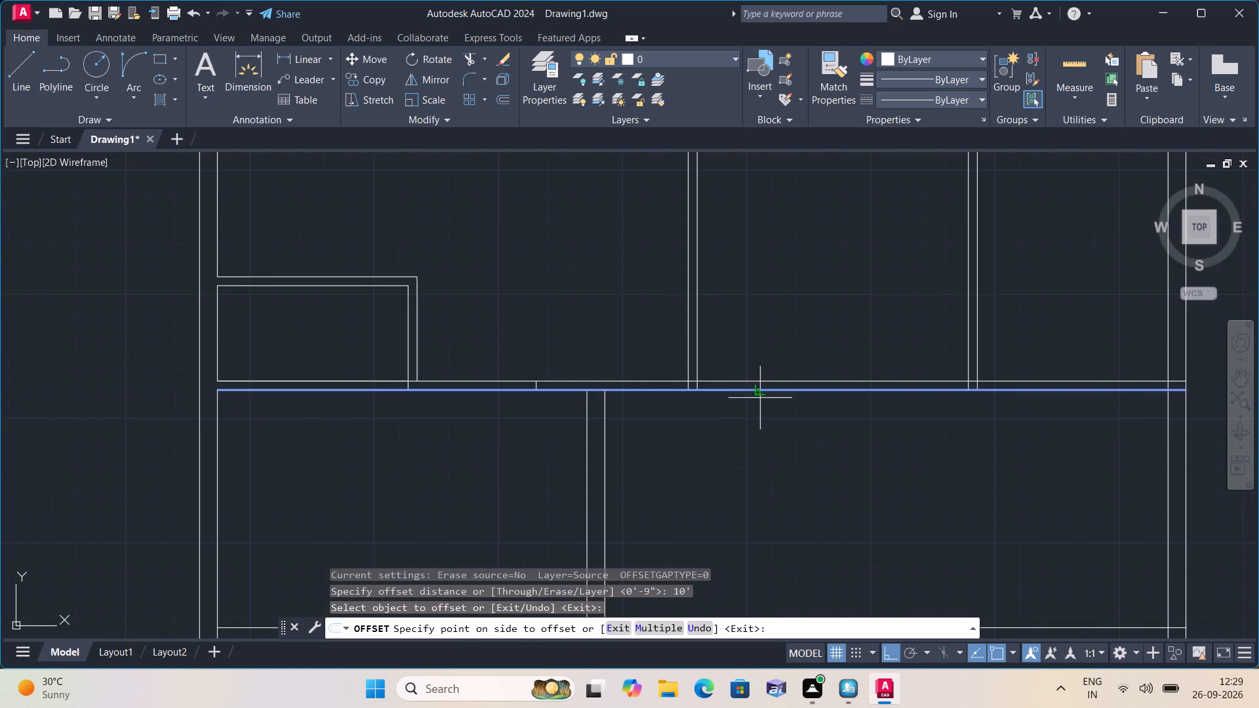
click(772, 476)
scroll(772, 476, down, 2)
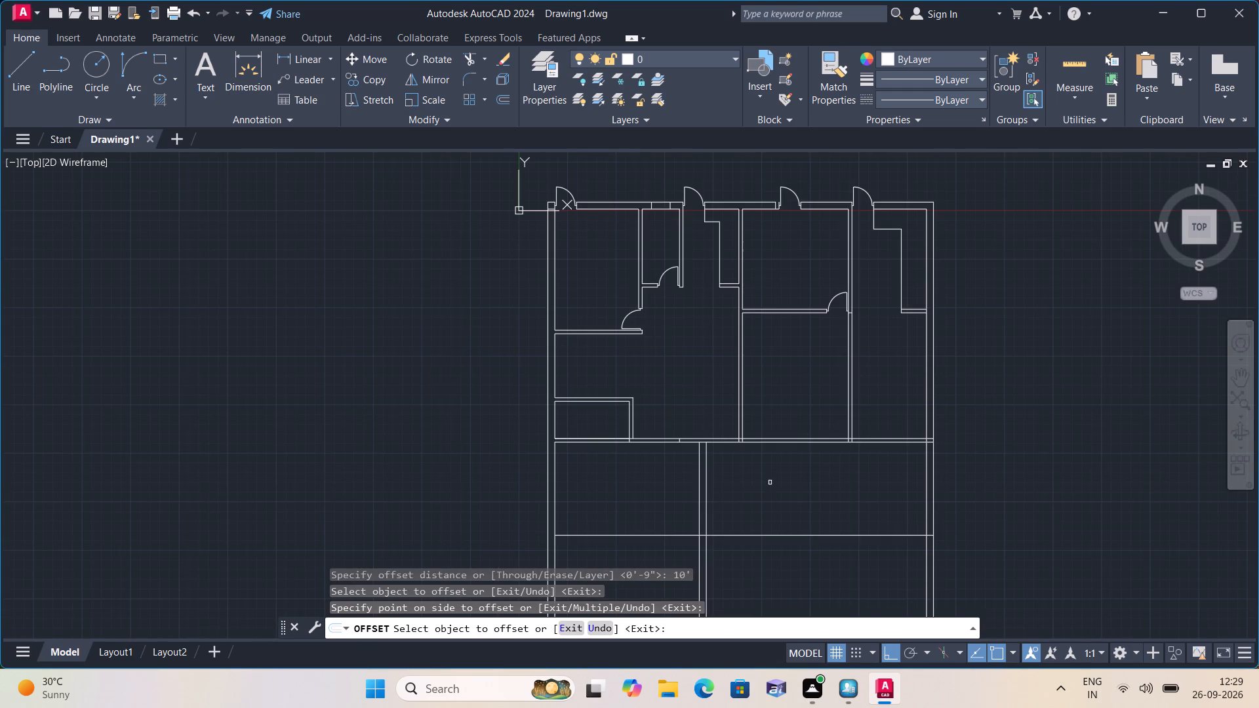
key(space)
Offset the new horizontal line 9" downward to form the lower rooms' bottom wall.
key(space)
key(9)
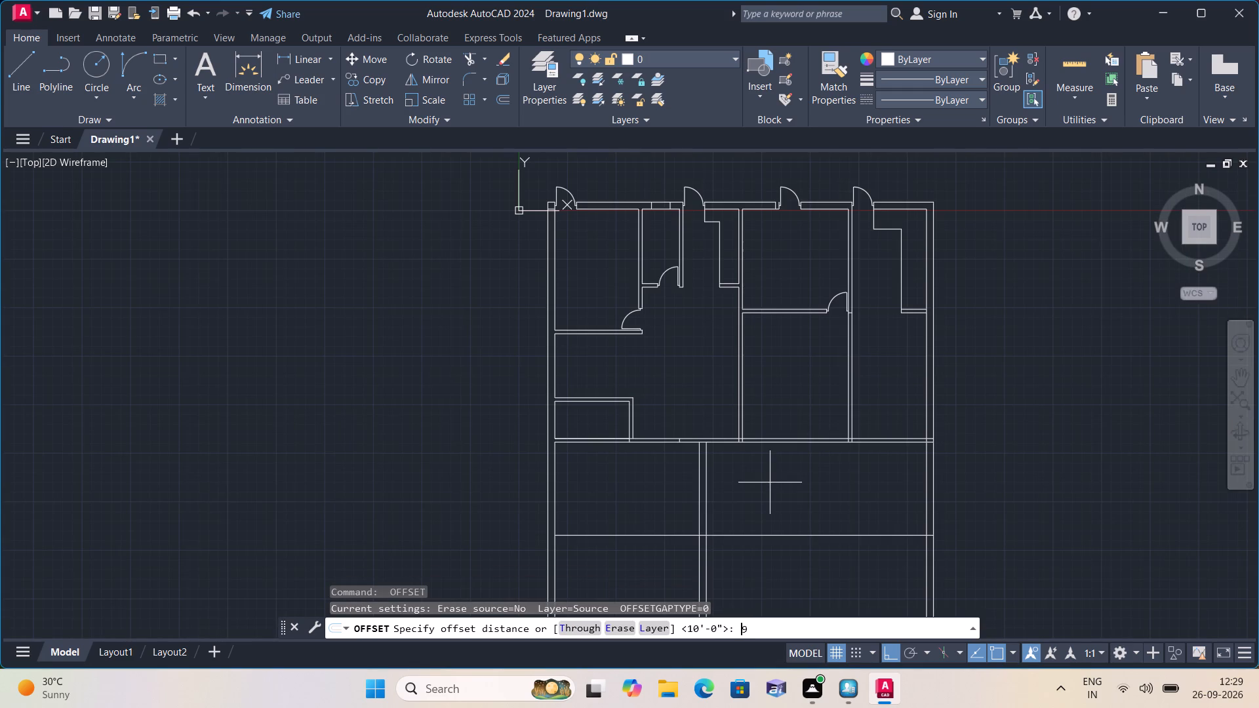
key(shift+quotedbl)
key(space)
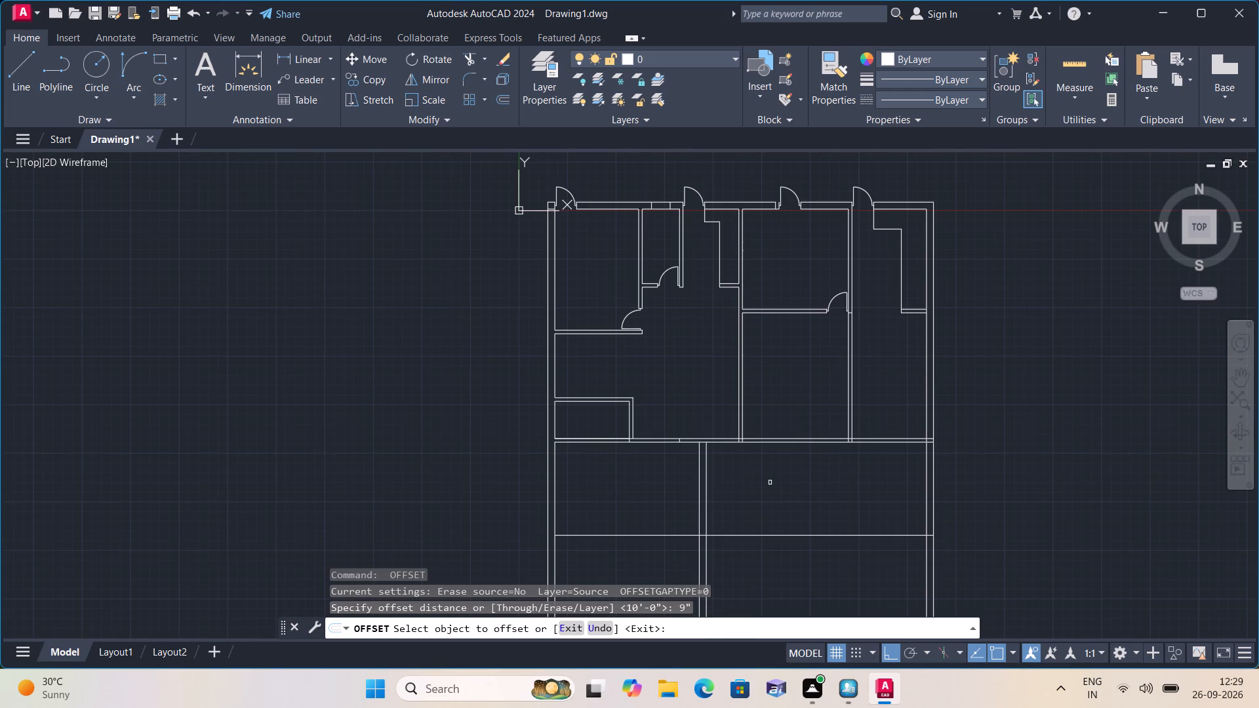
click(769, 535)
click(811, 581)
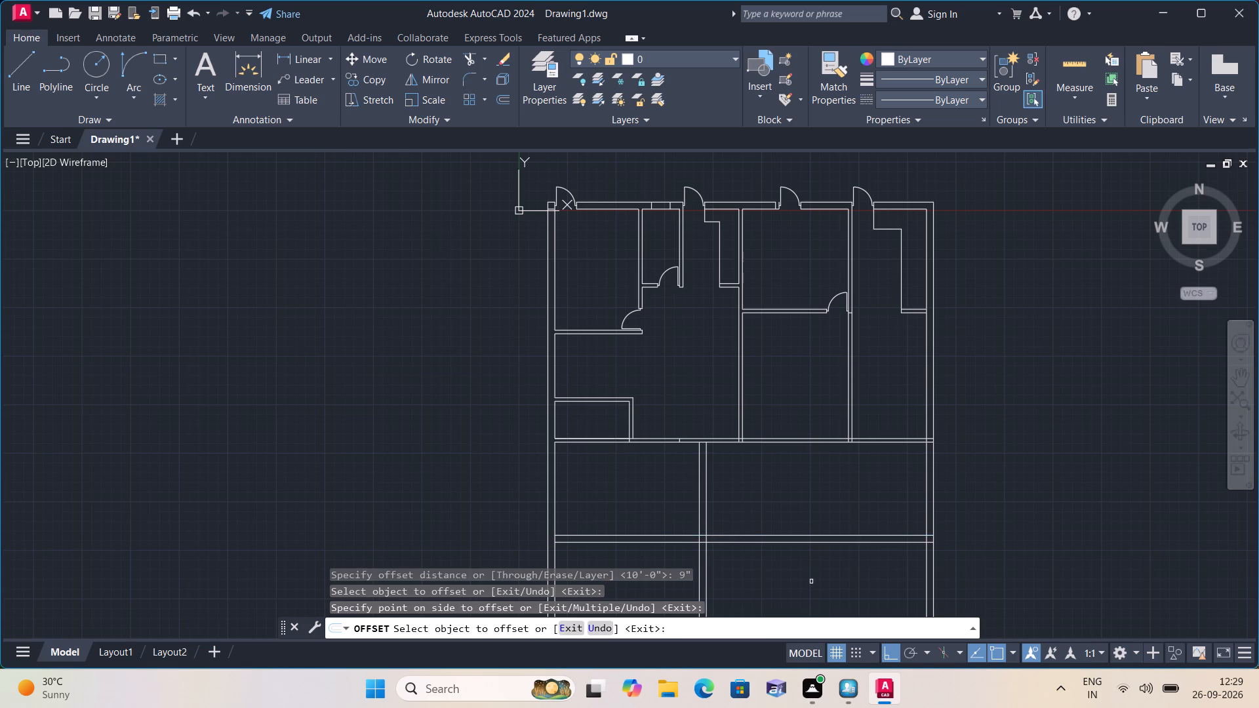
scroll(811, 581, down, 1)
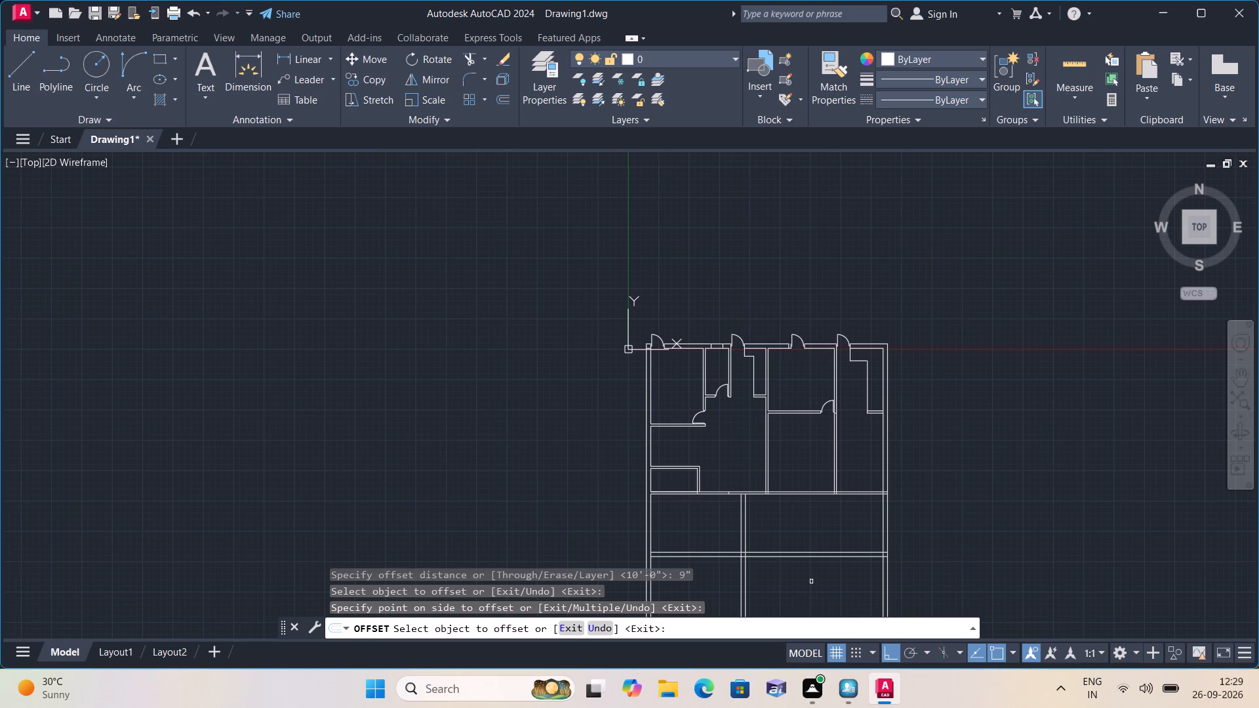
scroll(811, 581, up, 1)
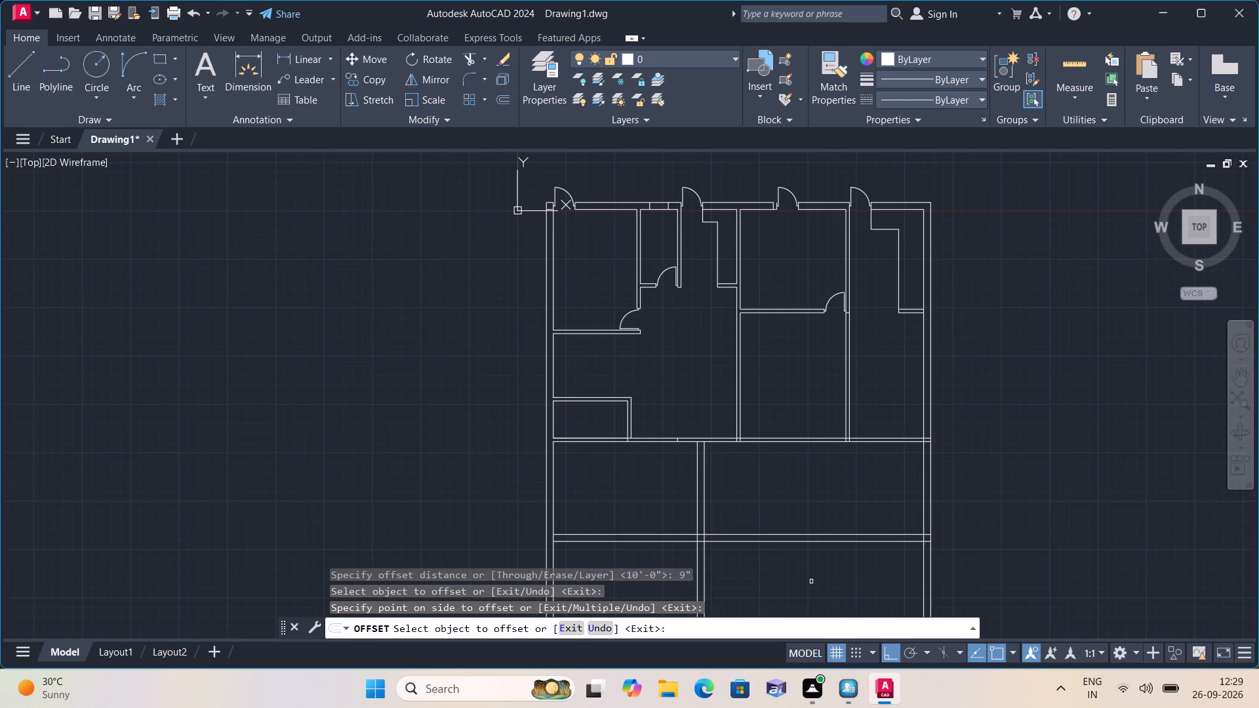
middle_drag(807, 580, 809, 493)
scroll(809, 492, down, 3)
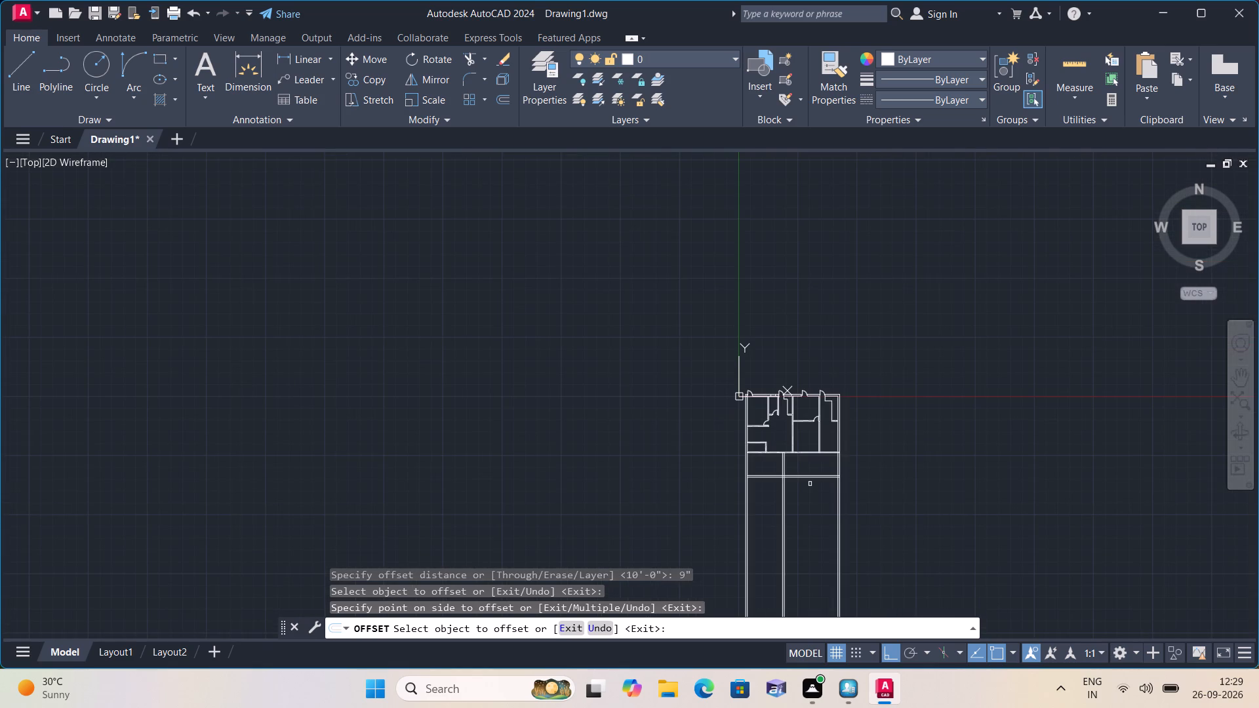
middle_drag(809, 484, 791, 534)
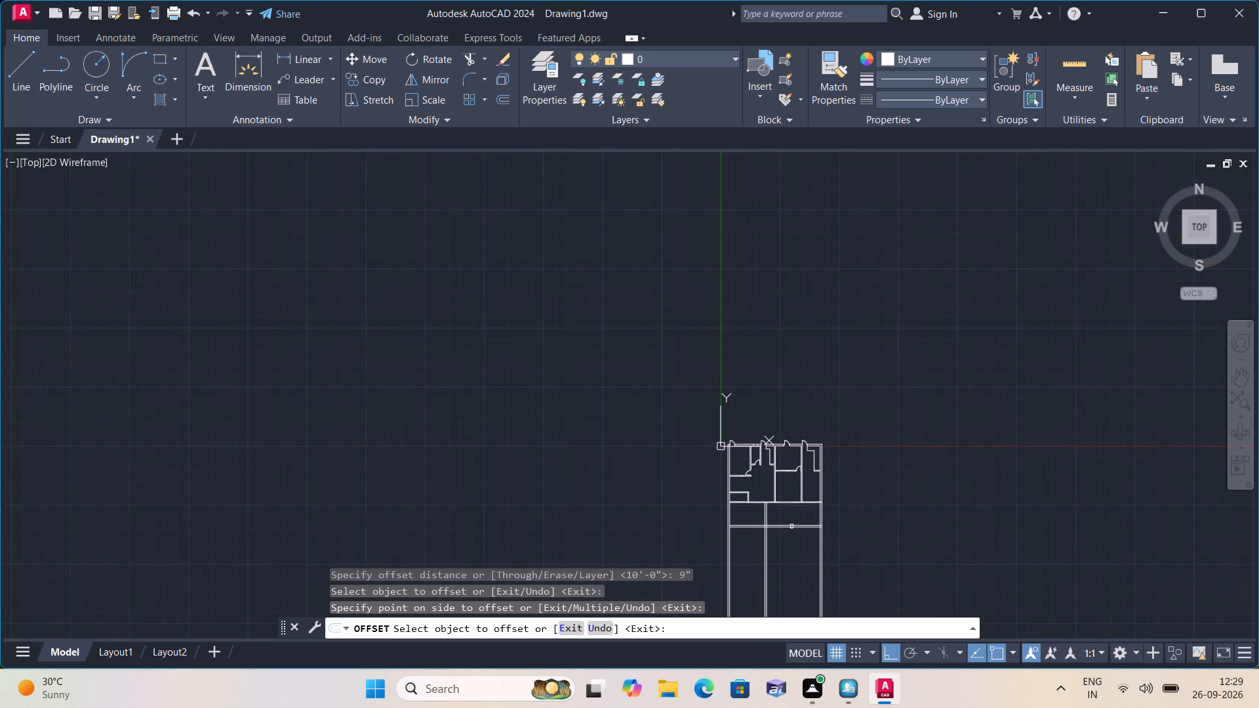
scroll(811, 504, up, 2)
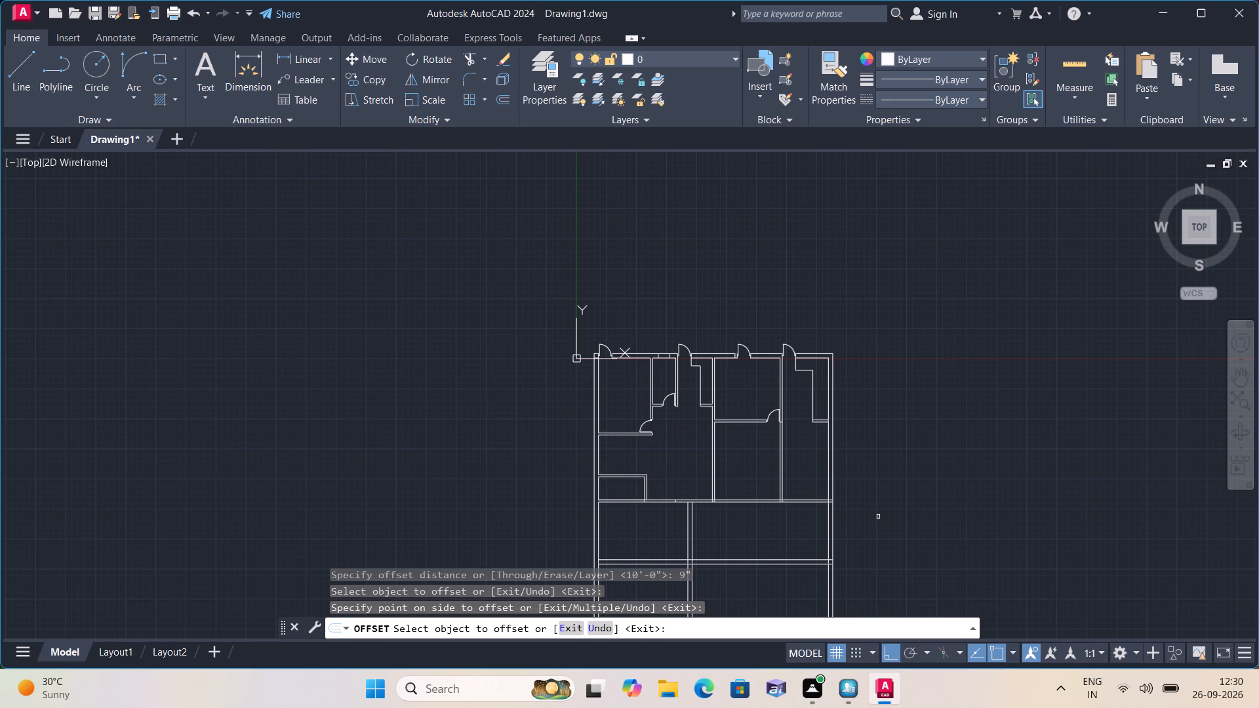
Measure with a linear dimension the vertical distance from the upper-left room's bottom partition down to the long horizontal partition.
scroll(878, 517, up, 1)
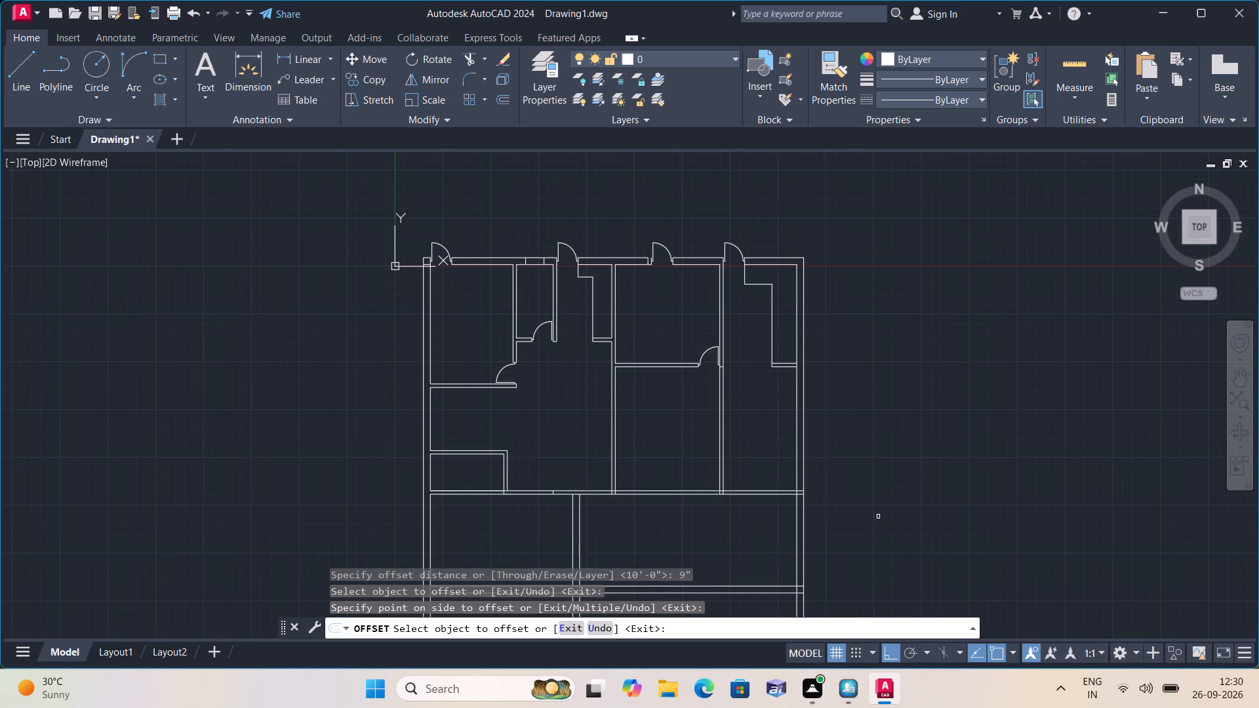
scroll(878, 517, up, 2)
scroll(878, 517, down, 3)
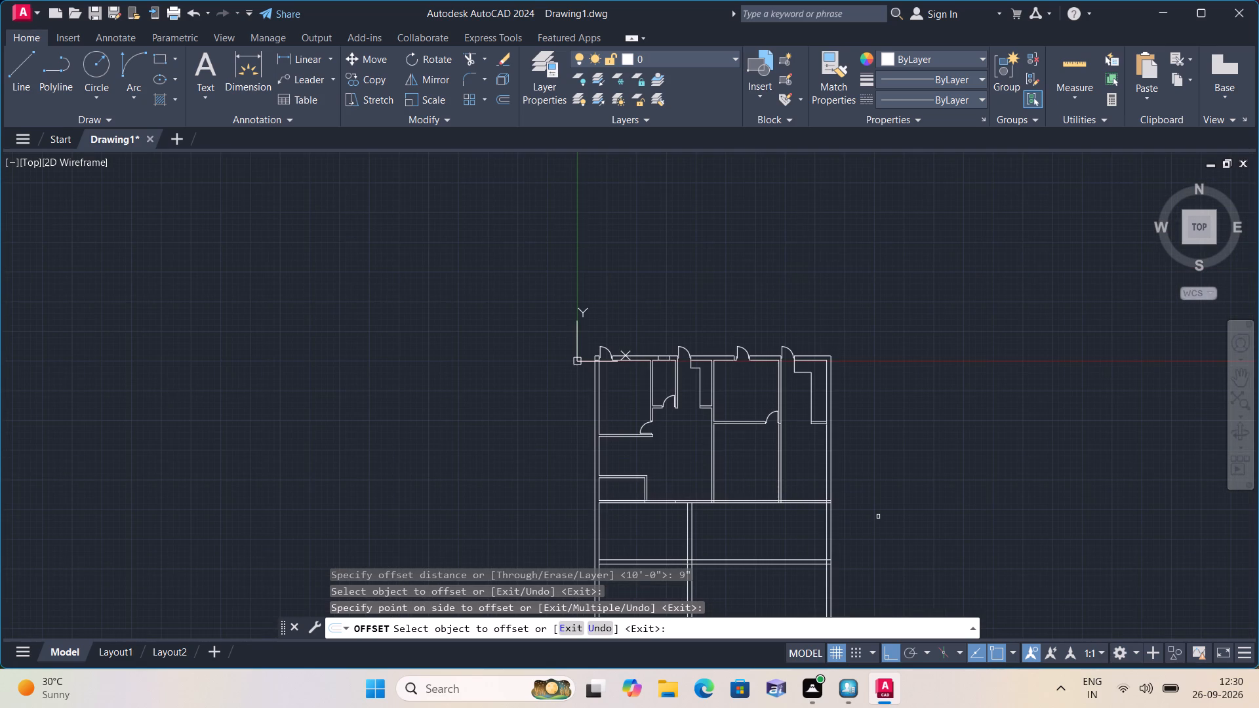
key(Escape)
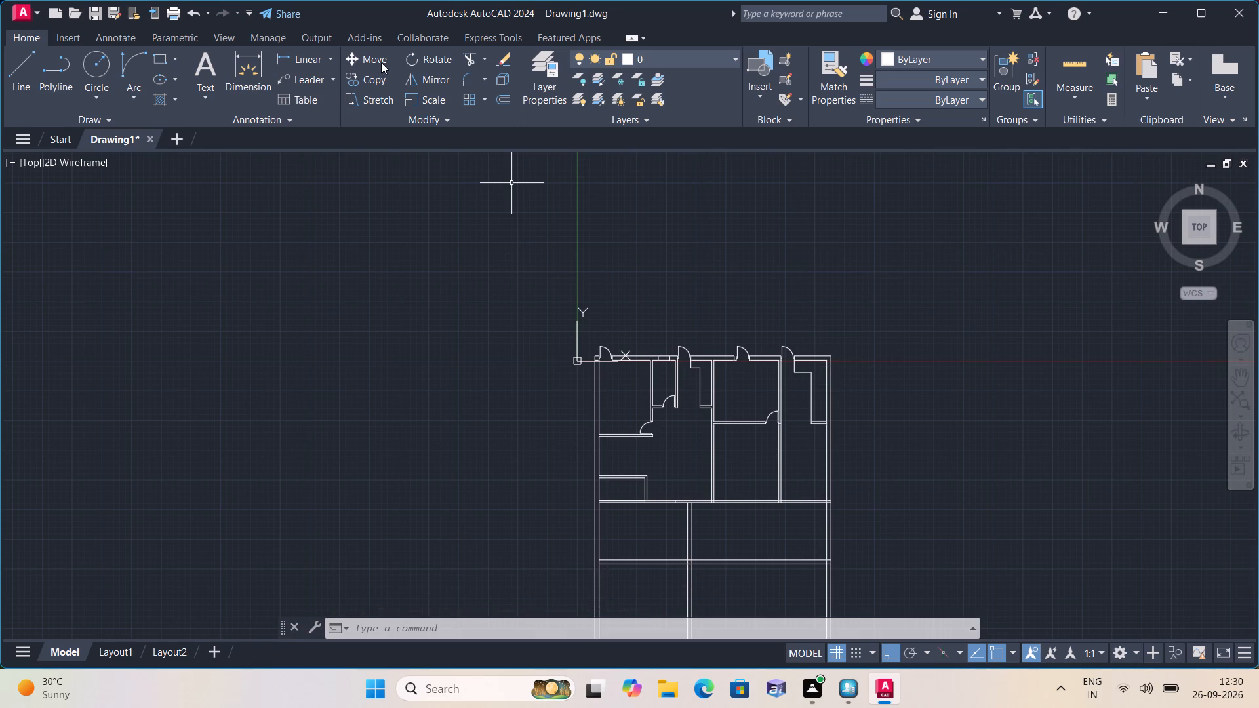
drag(330, 57, 335, 68)
click(329, 56)
click(330, 80)
scroll(583, 444, up, 3)
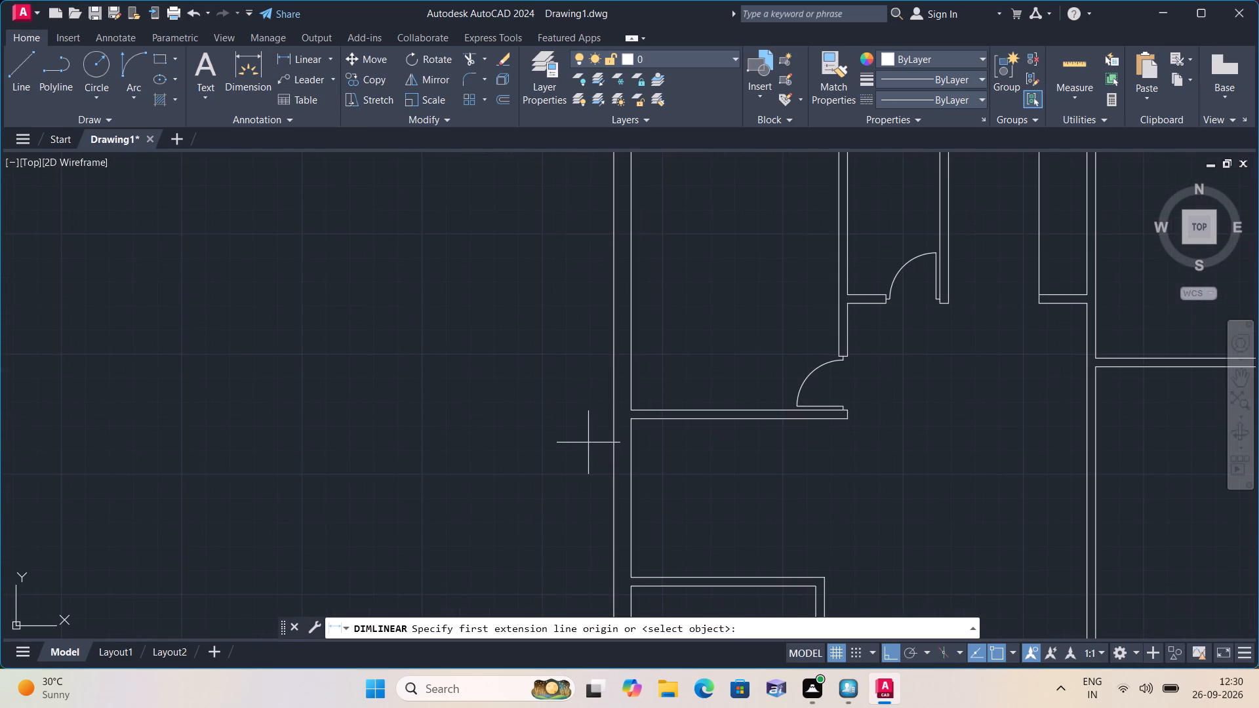
middle_drag(689, 454, 675, 356)
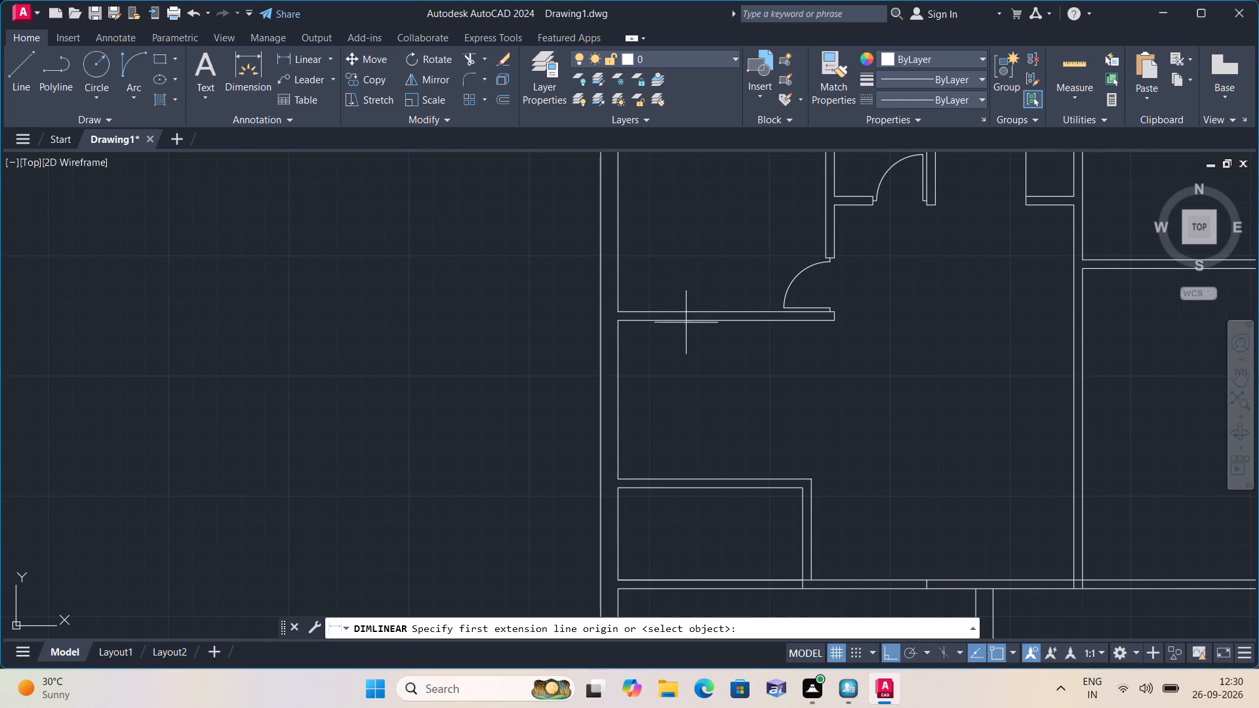
click(686, 320)
middle_drag(690, 460, 687, 398)
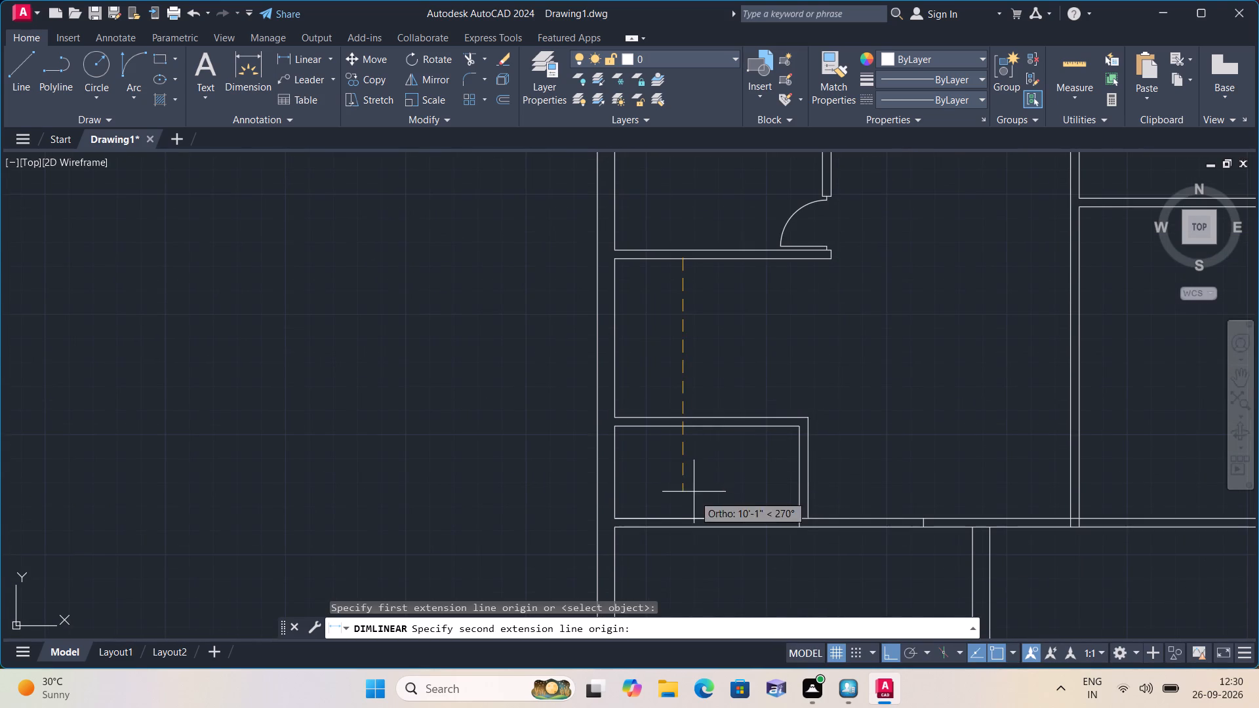
click(684, 519)
scroll(690, 397, up, 2)
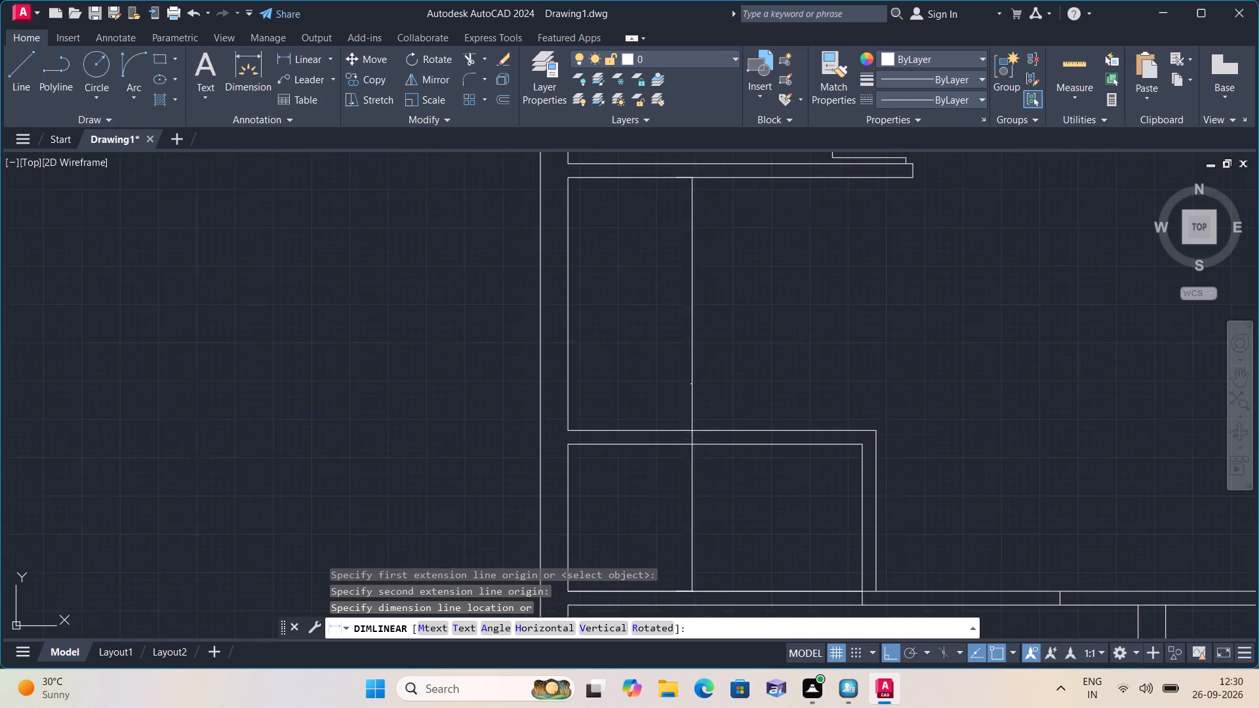
scroll(688, 382, up, 5)
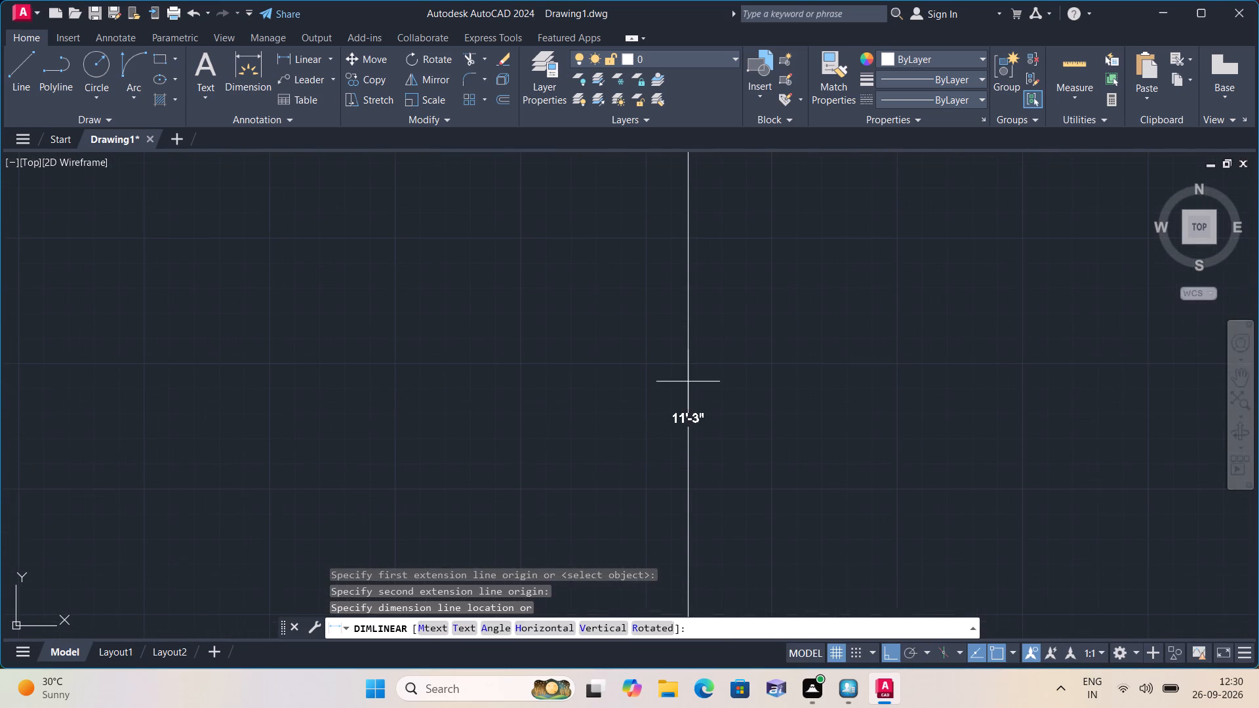
scroll(688, 382, down, 11)
key(Escape)
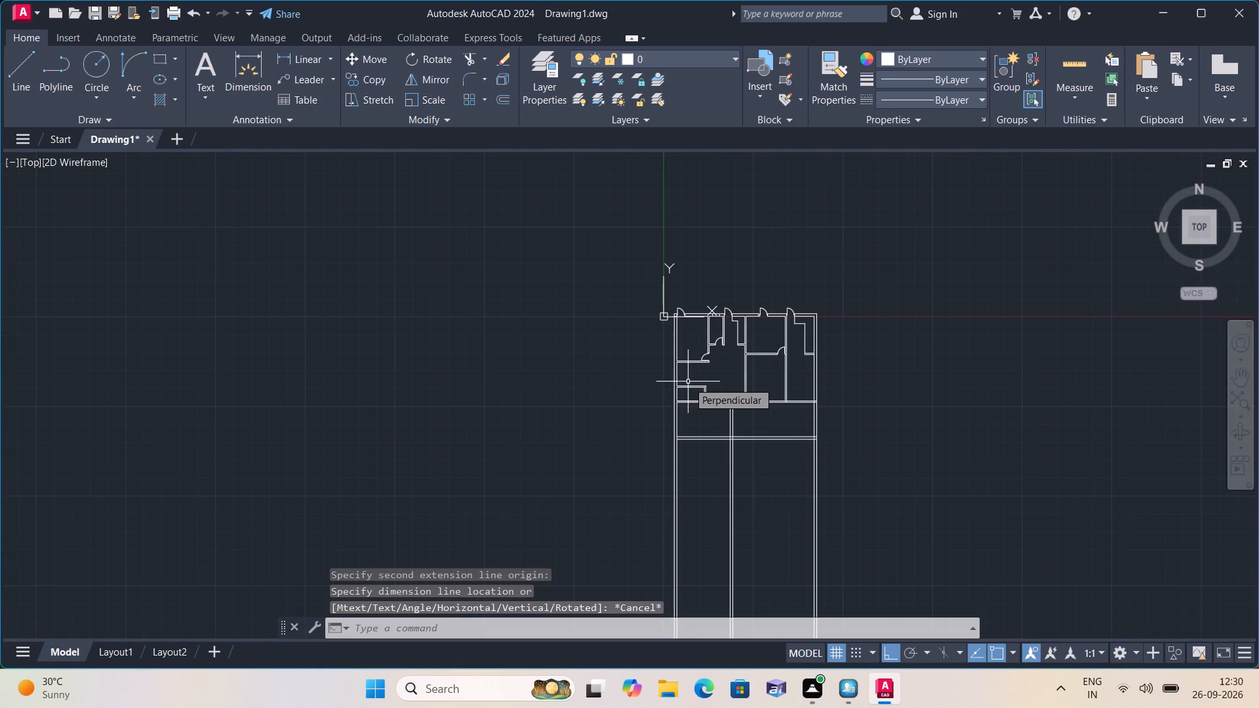
Trim both lines of the lower rooms' vertical dividing wall below the bottom wall.
scroll(753, 475, up, 3)
middle_drag(753, 469, 709, 480)
scroll(753, 469, down, 1)
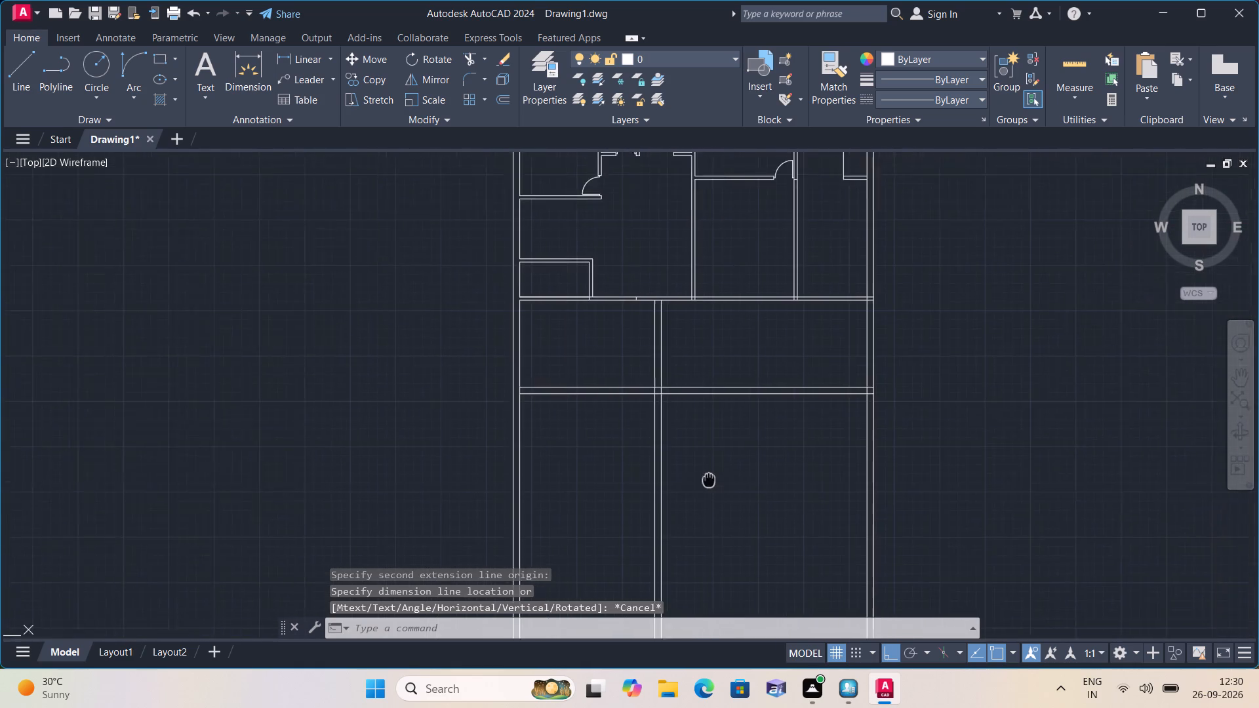
middle_drag(709, 480, 622, 520)
scroll(629, 517, up, 2)
scroll(646, 511, down, 1)
text(trim)
key(space)
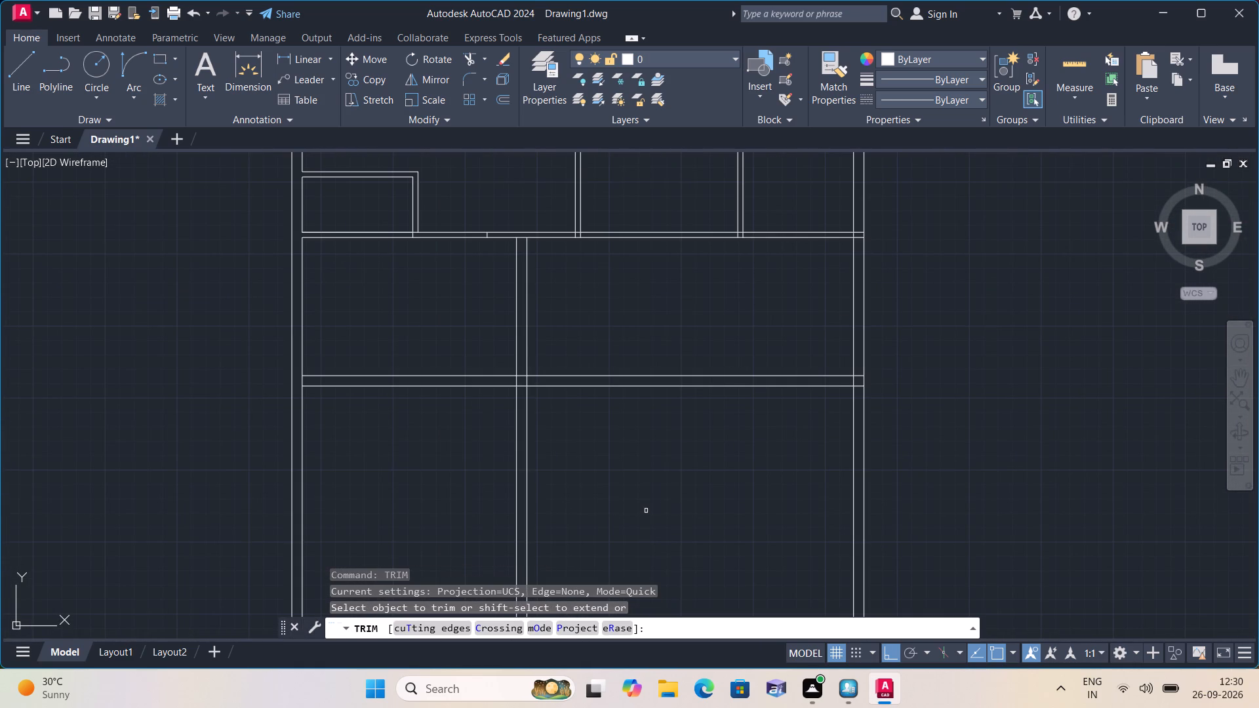
middle_click(363, 427)
click(435, 432)
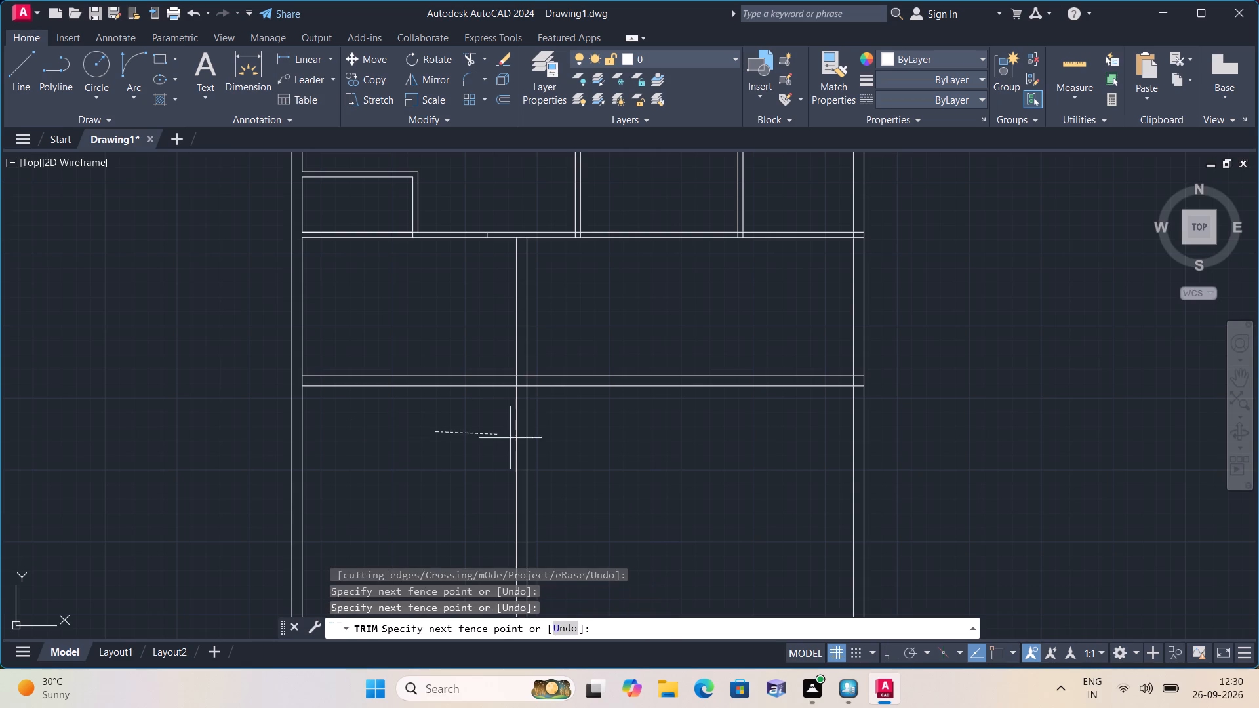
click(582, 437)
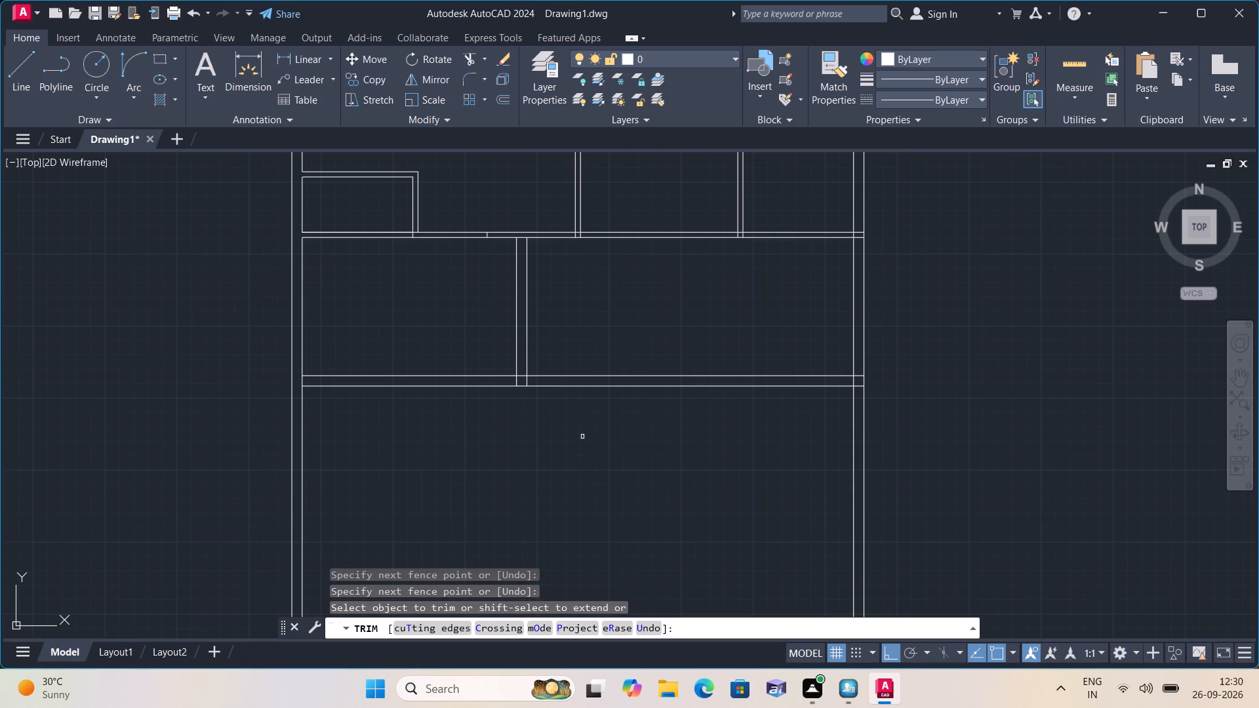
Trim the long partition's upper line between the small lower-left room's right wall lines, and remove the stray short line inside the partition.
scroll(582, 437, down, 1)
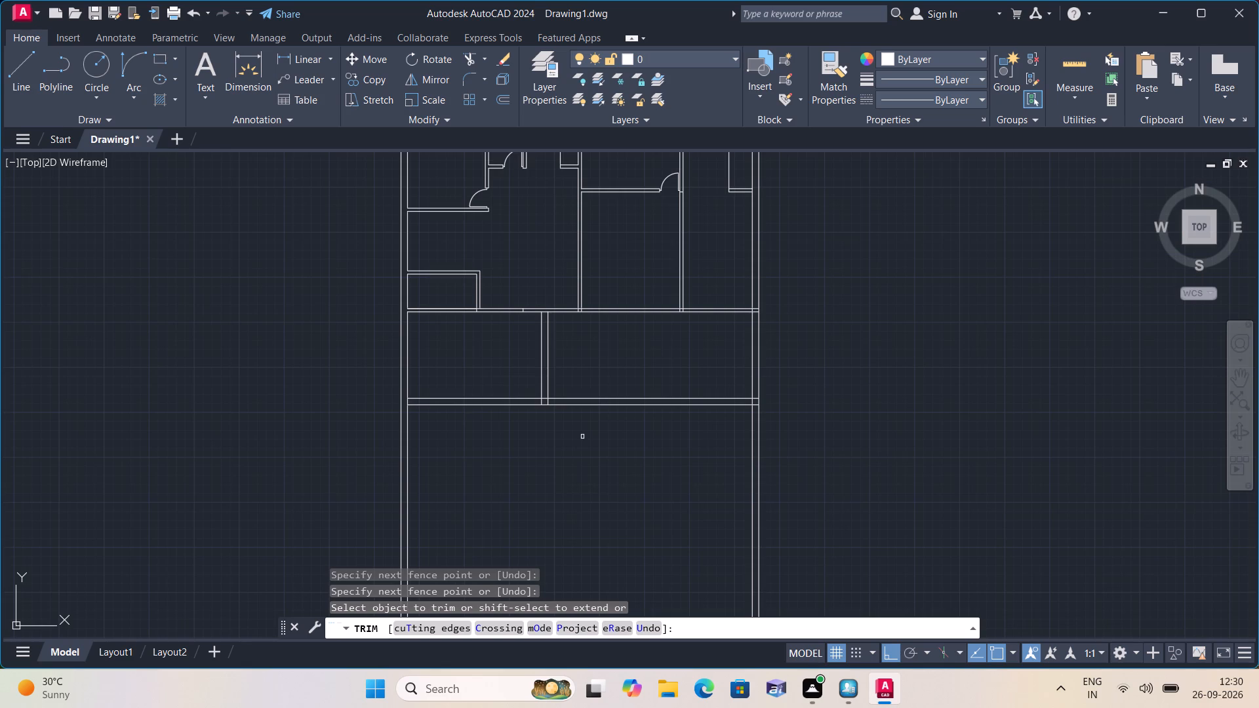
scroll(582, 437, down, 1)
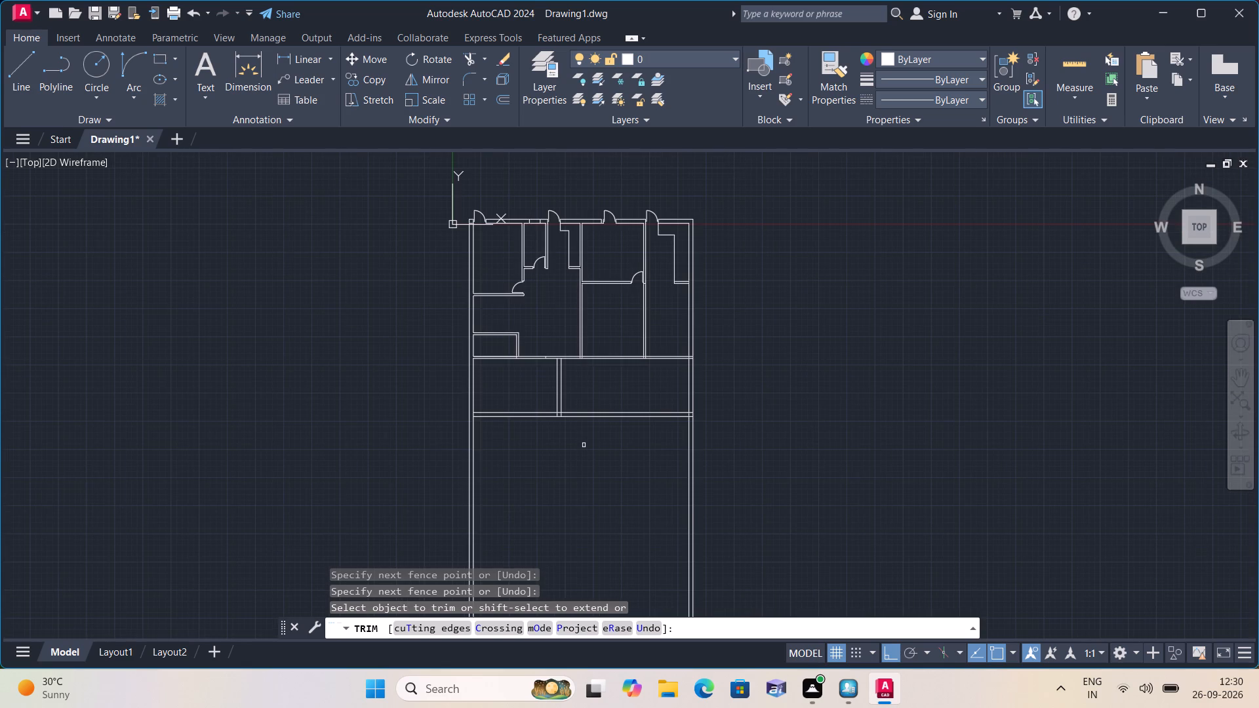
scroll(580, 443, up, 1)
middle_drag(584, 438, 584, 452)
scroll(584, 438, down, 1)
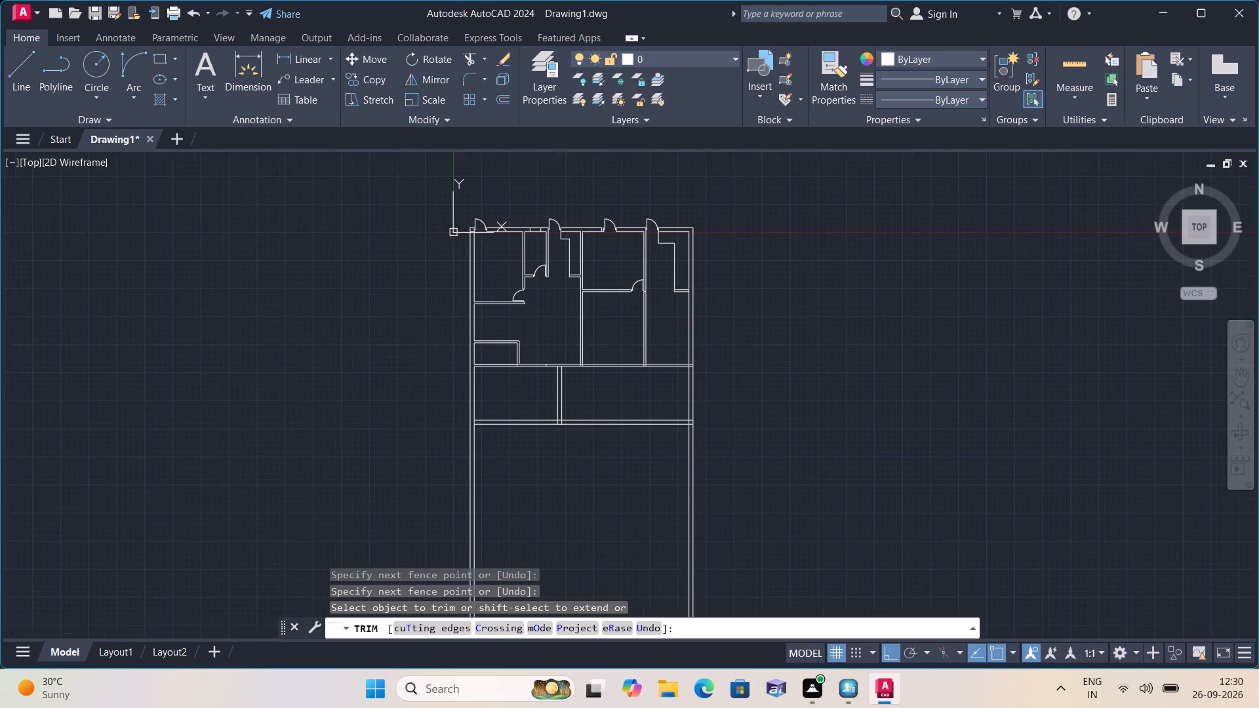
middle_drag(584, 452, 576, 475)
scroll(588, 412, up, 2)
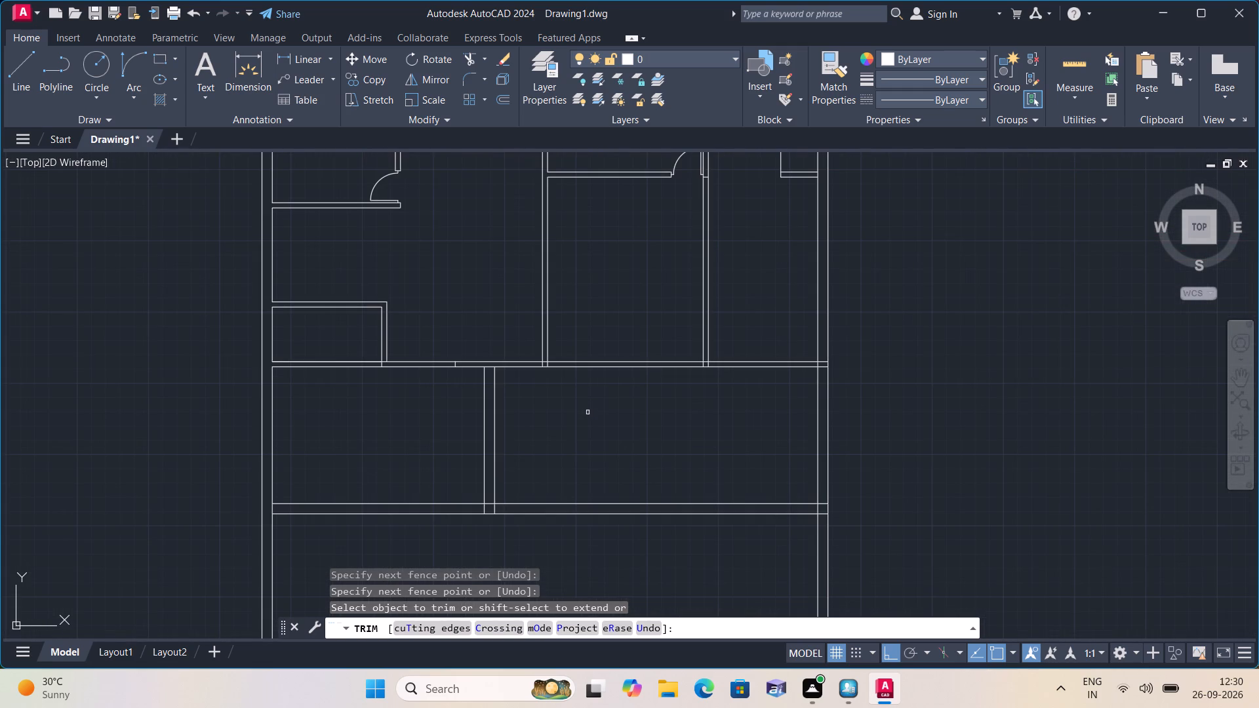
middle_drag(606, 436, 689, 557)
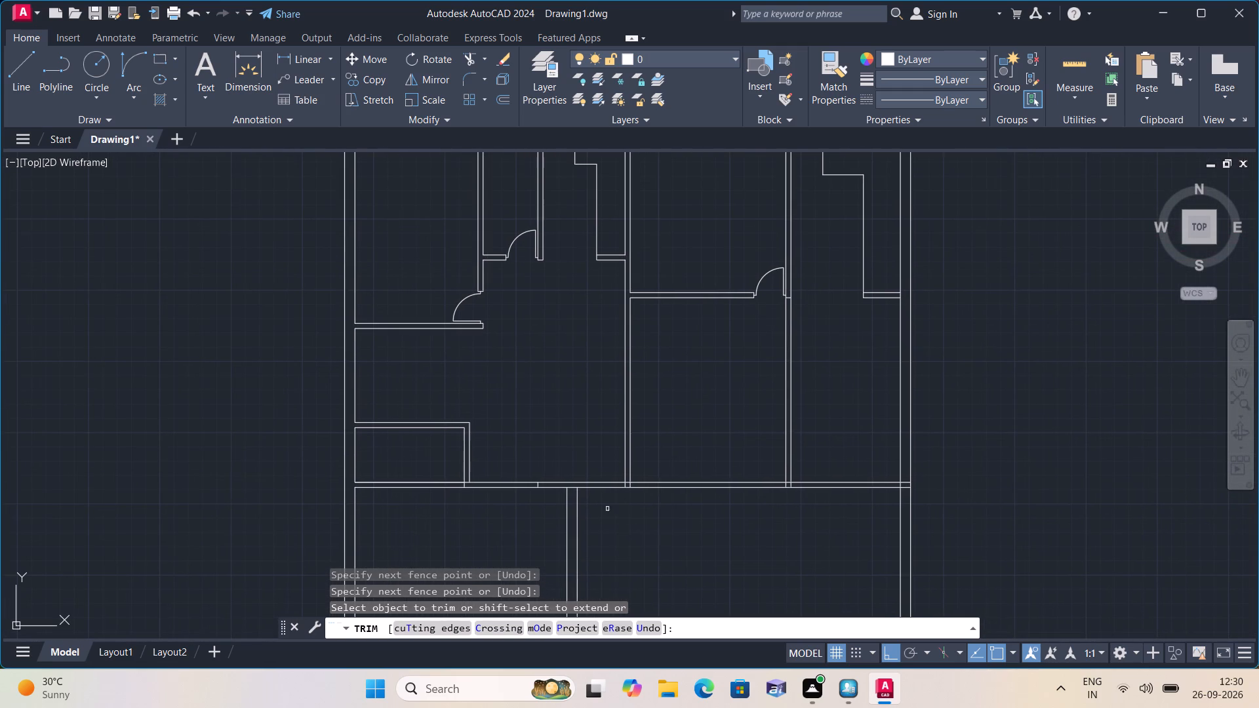
scroll(468, 496, up, 2)
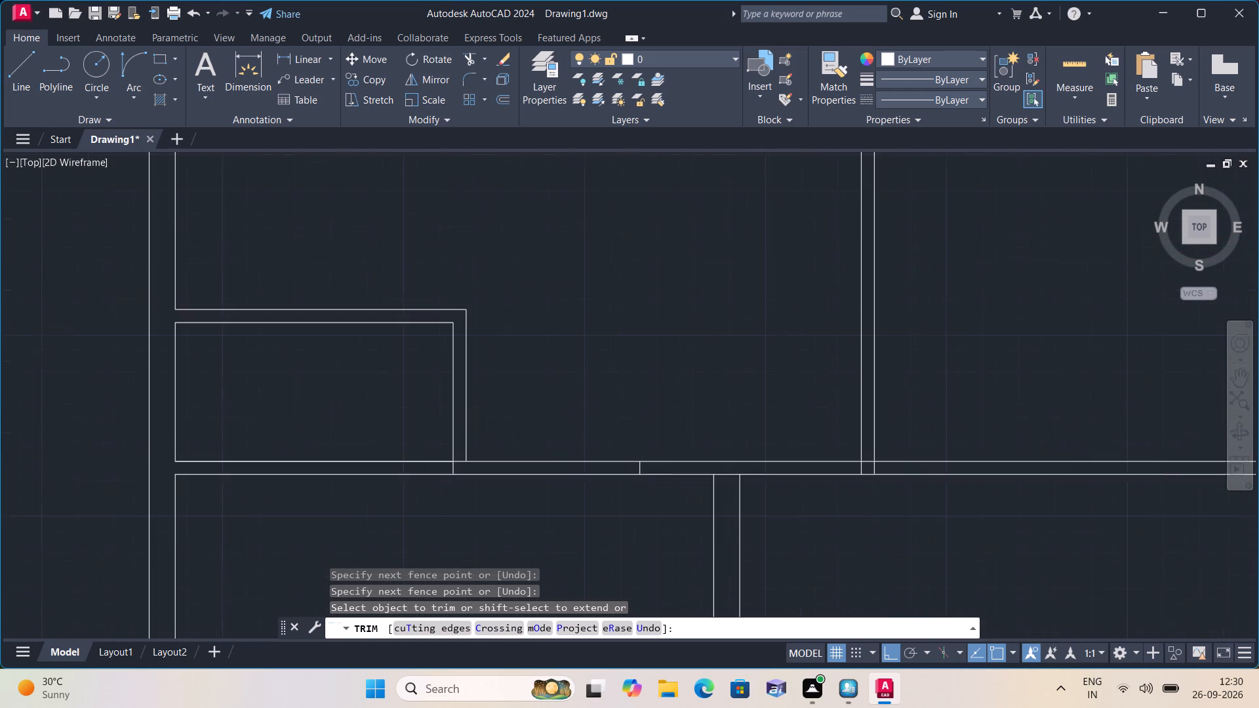
click(462, 463)
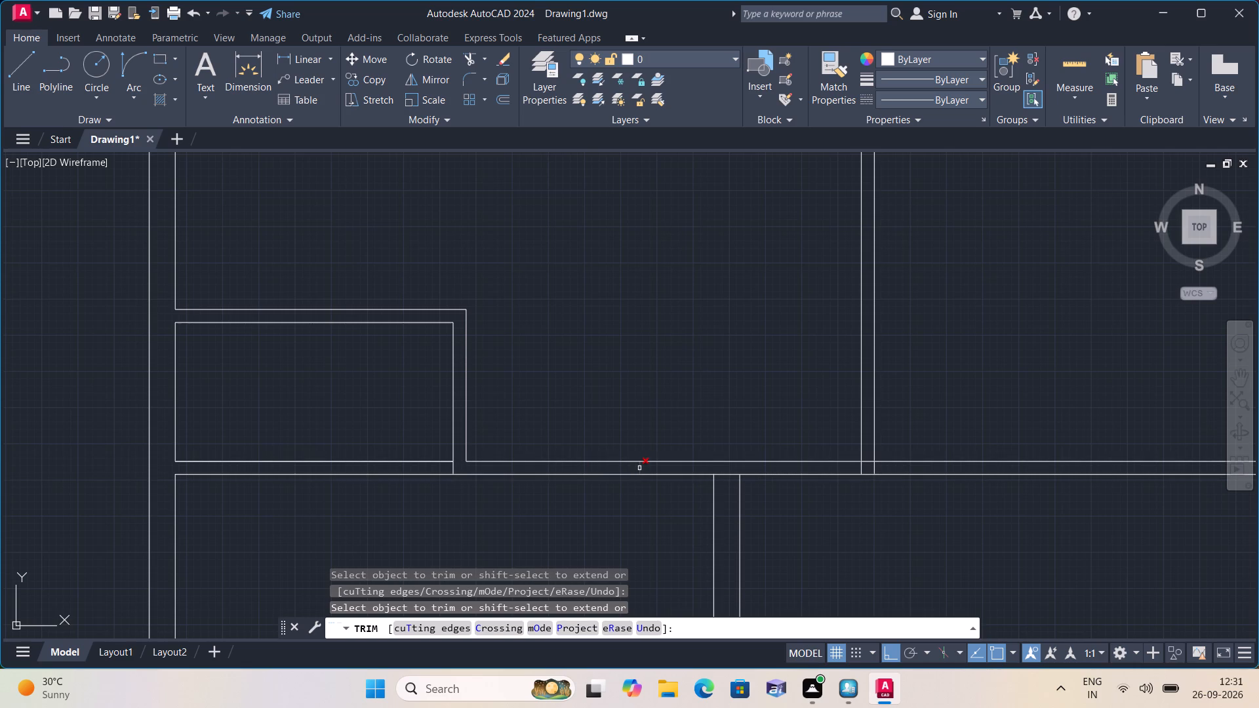
click(639, 468)
Trim the overlapping lines where the large right-hand room's right wall meets the long horizontal partition to open the junction.
scroll(797, 469, down, 1)
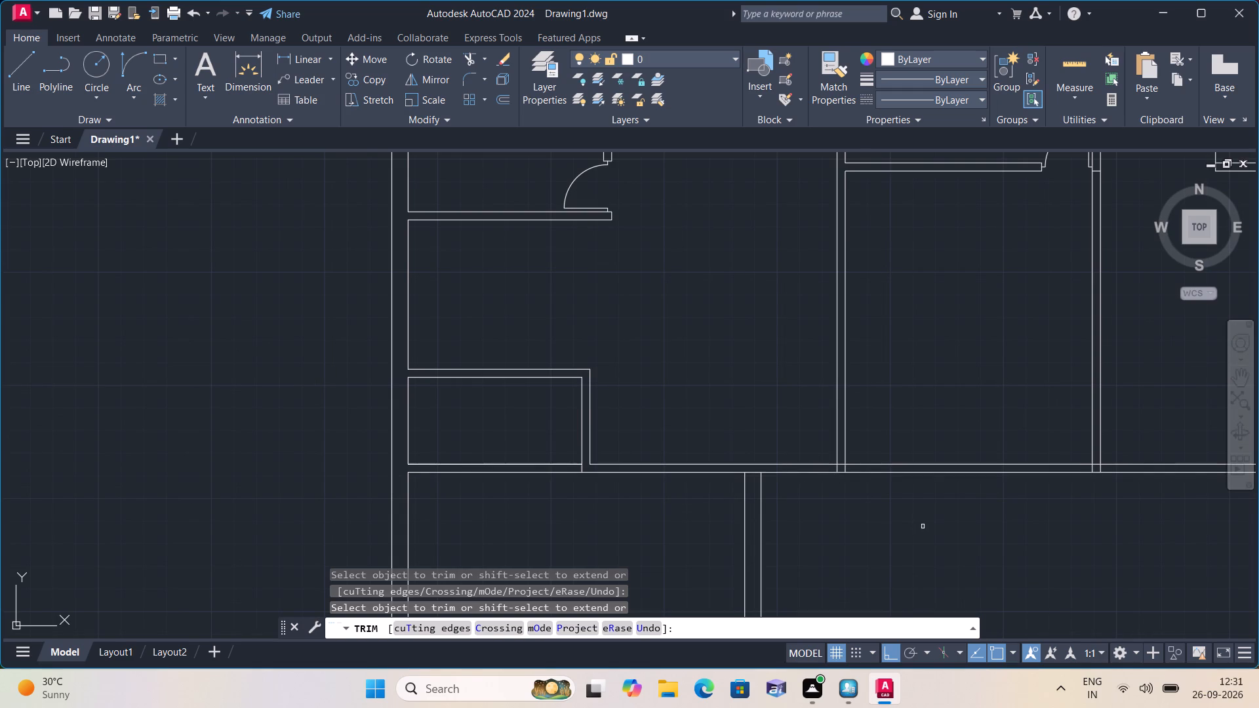
middle_drag(921, 525, 722, 441)
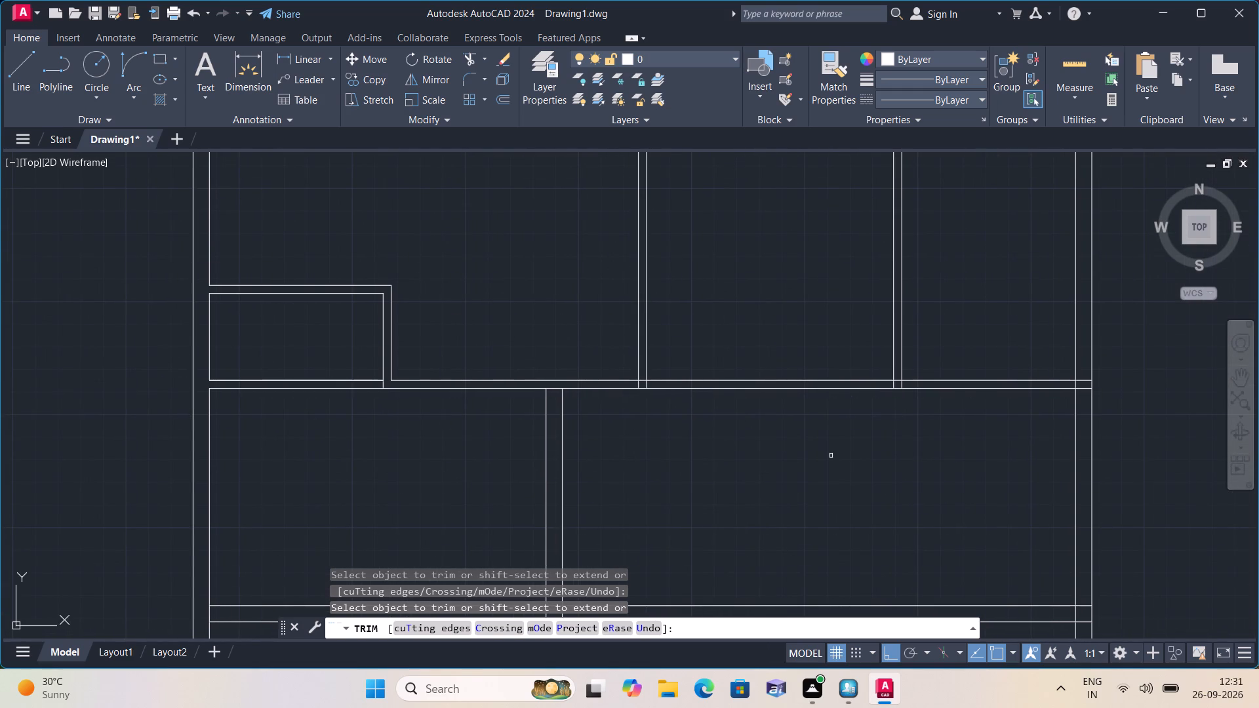
middle_drag(829, 456, 761, 542)
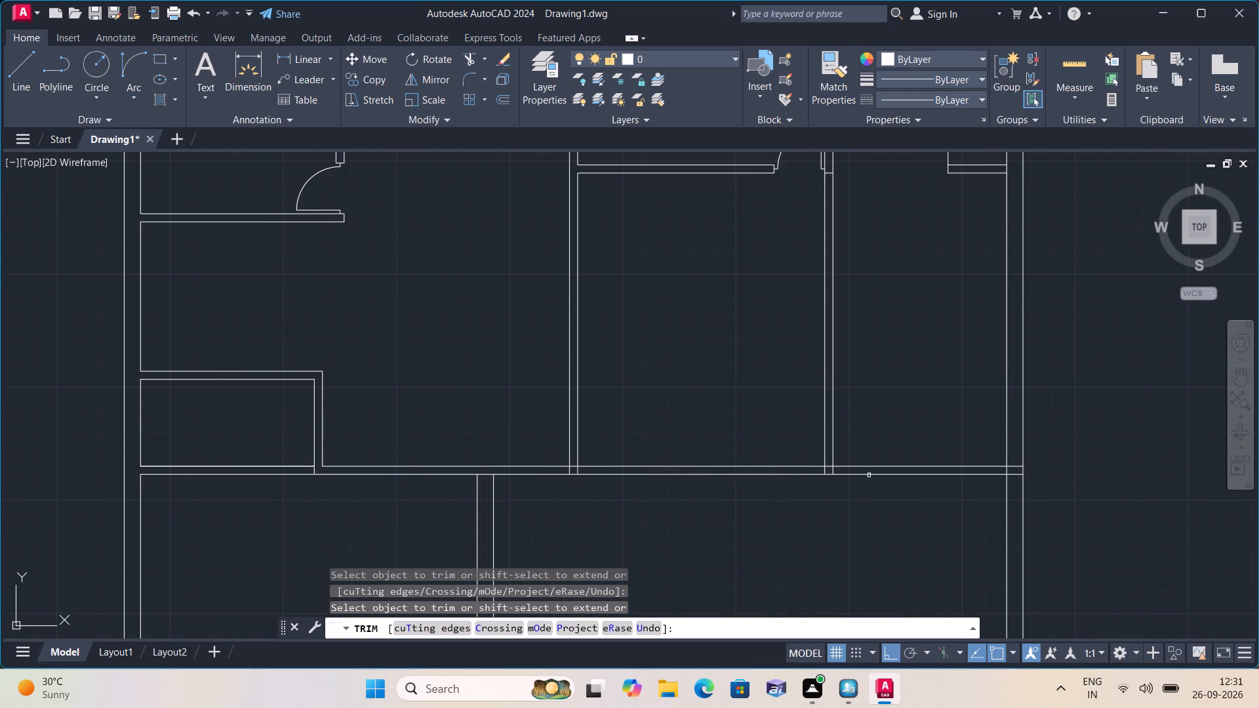
scroll(856, 462, up, 2)
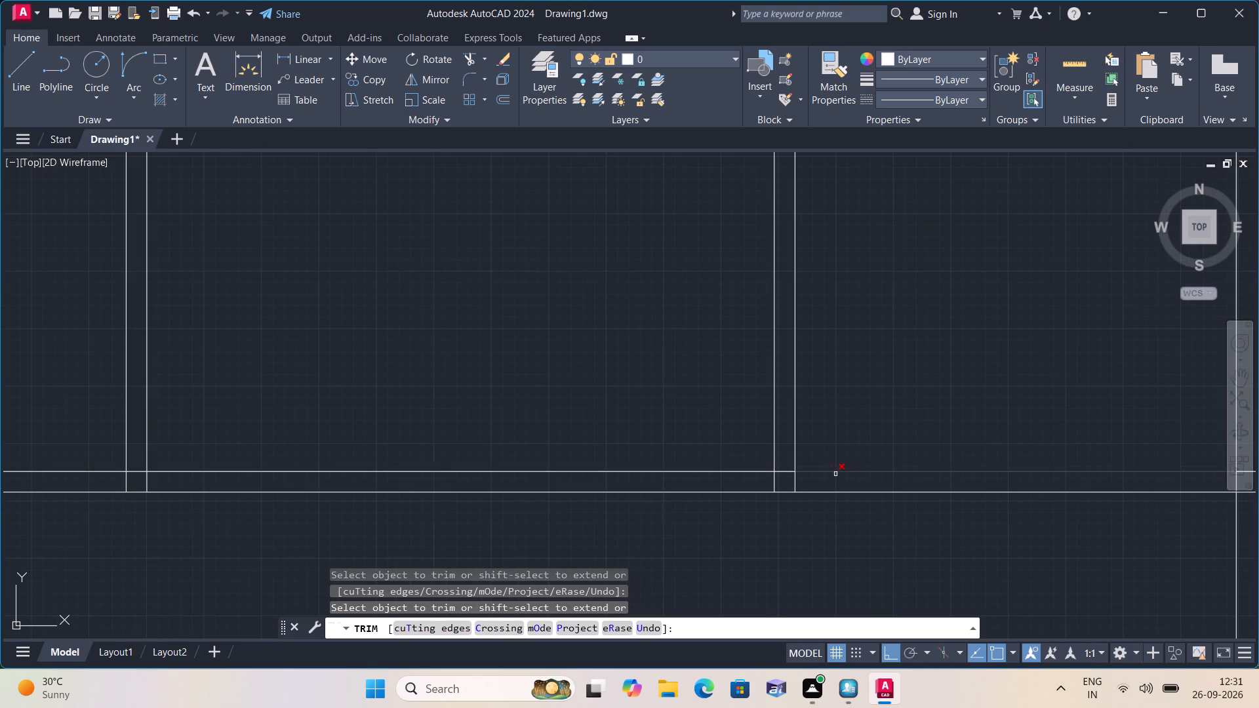
click(788, 471)
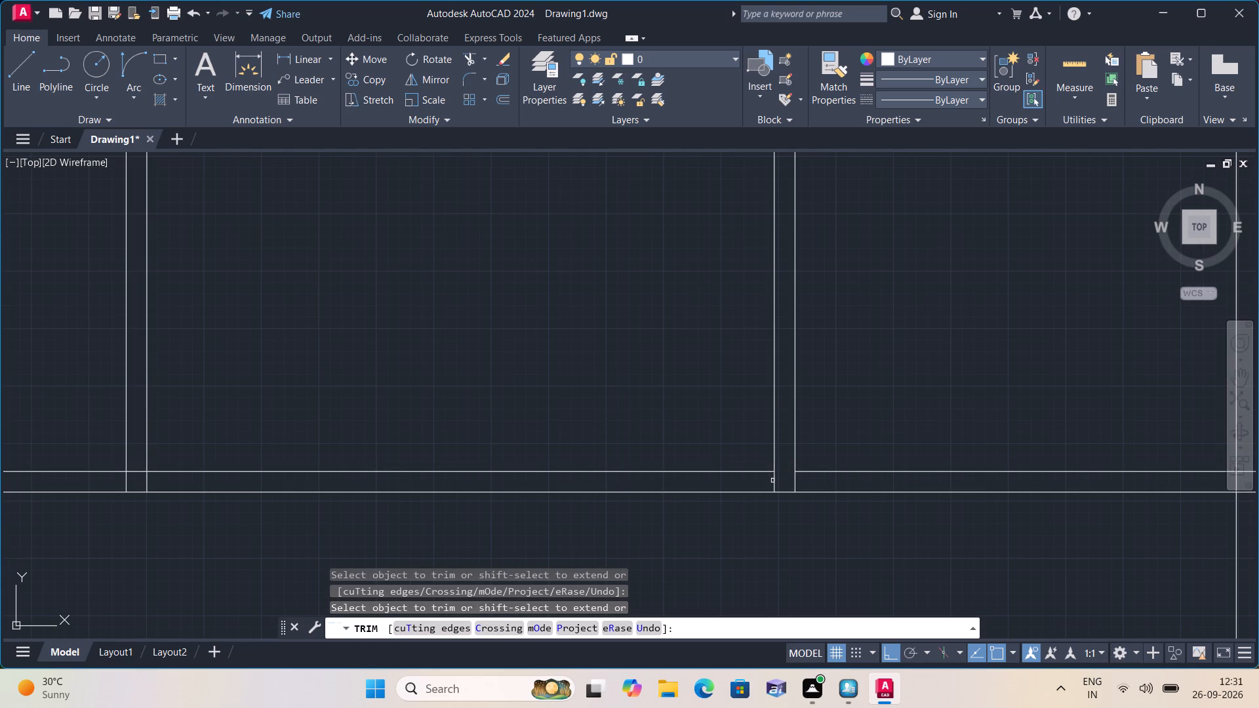
click(774, 481)
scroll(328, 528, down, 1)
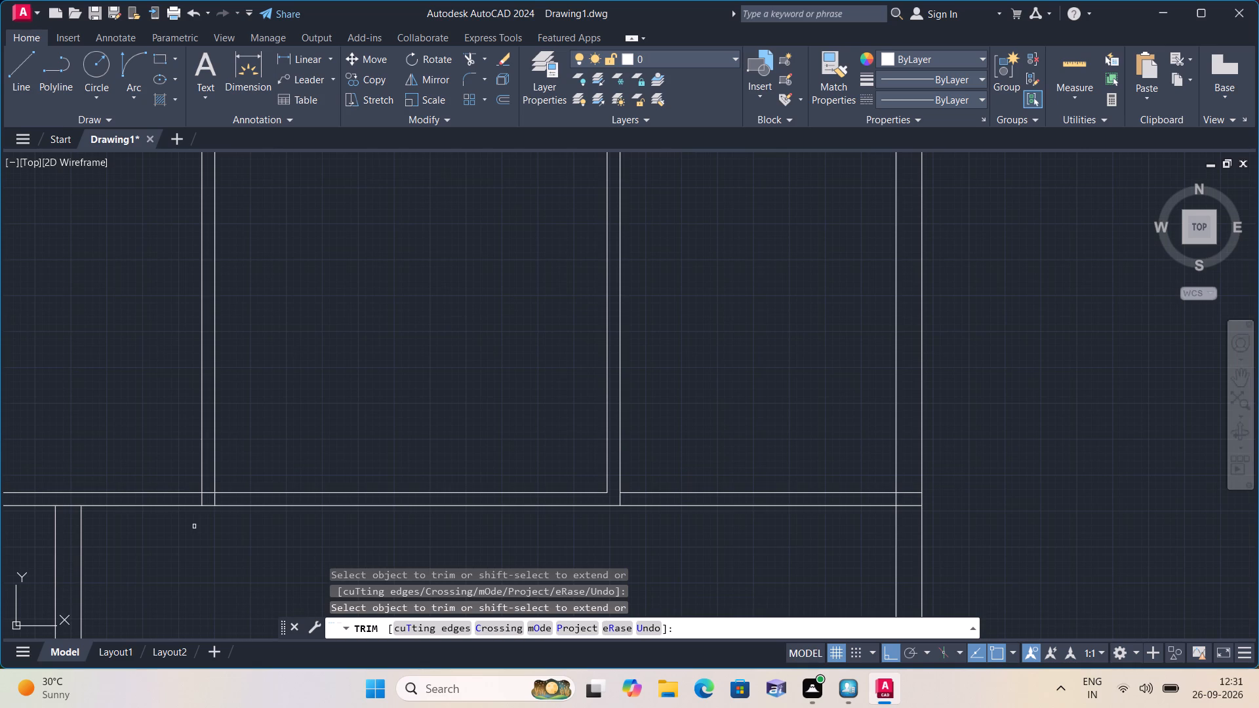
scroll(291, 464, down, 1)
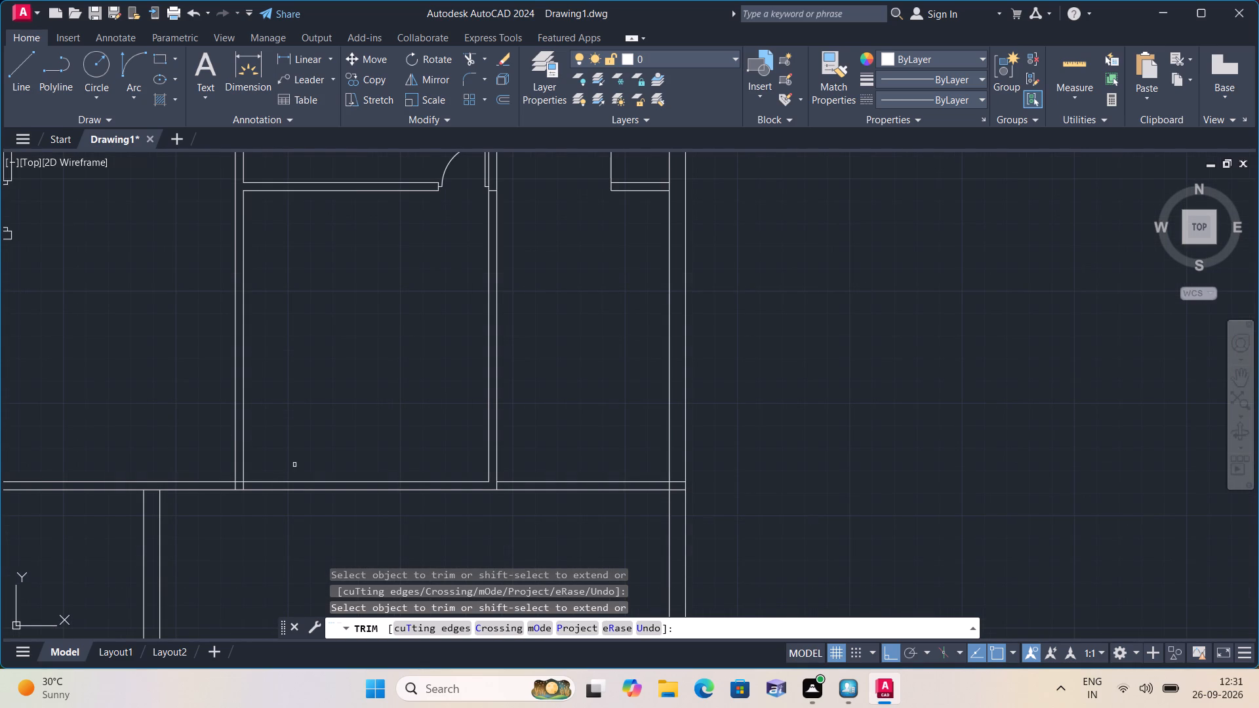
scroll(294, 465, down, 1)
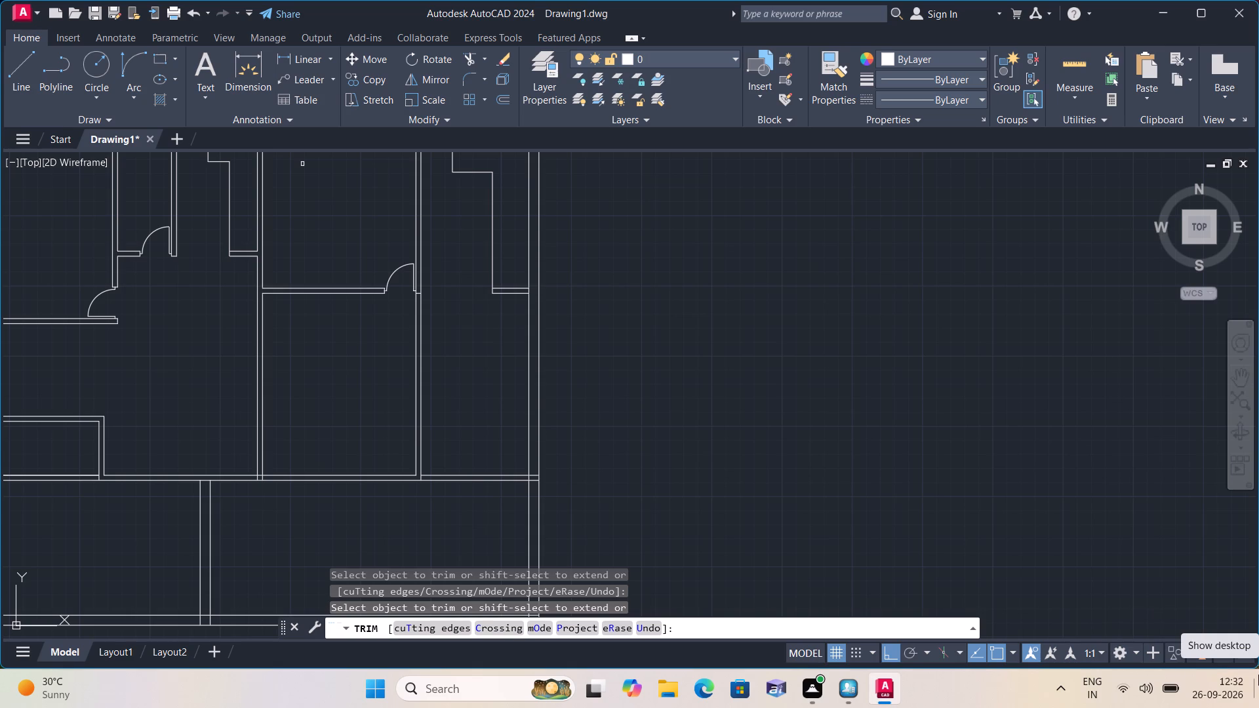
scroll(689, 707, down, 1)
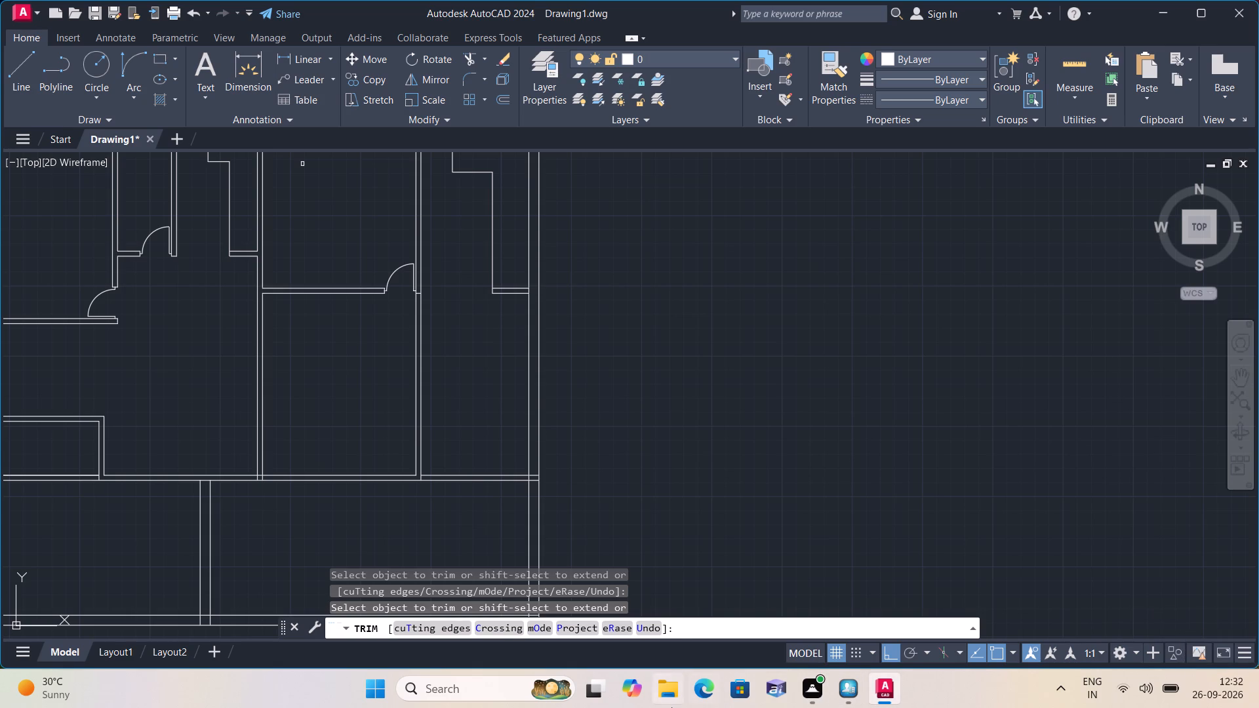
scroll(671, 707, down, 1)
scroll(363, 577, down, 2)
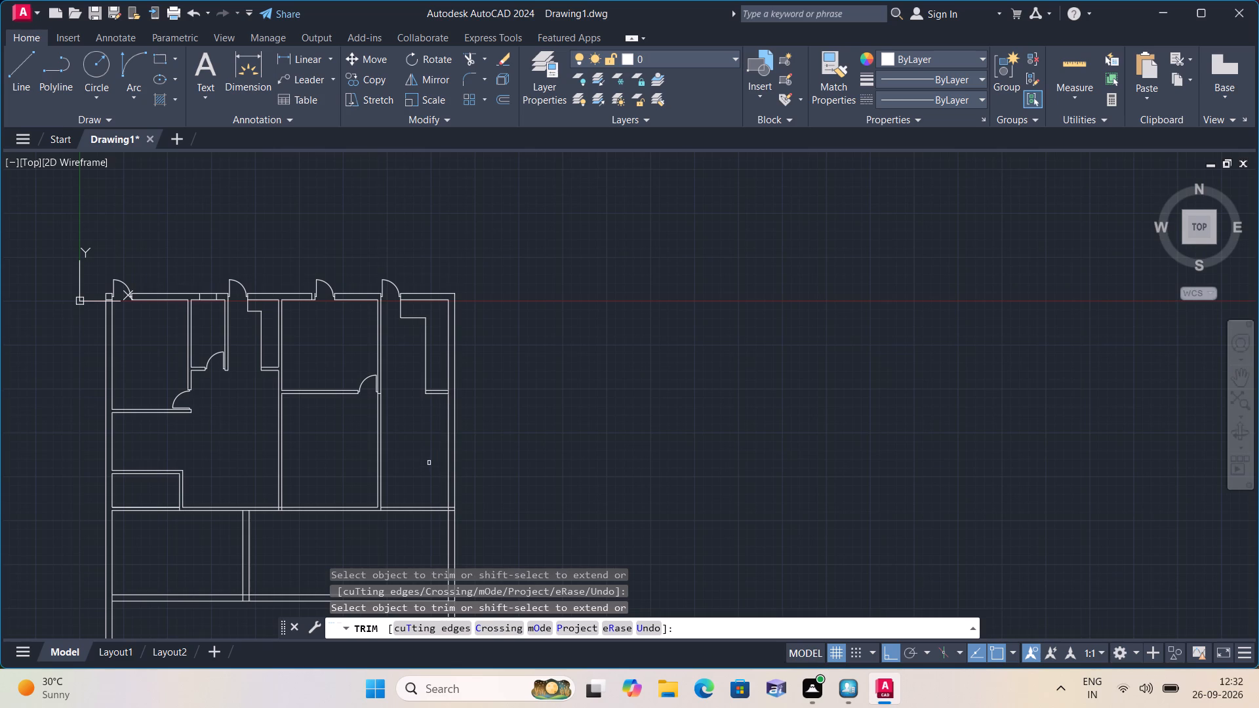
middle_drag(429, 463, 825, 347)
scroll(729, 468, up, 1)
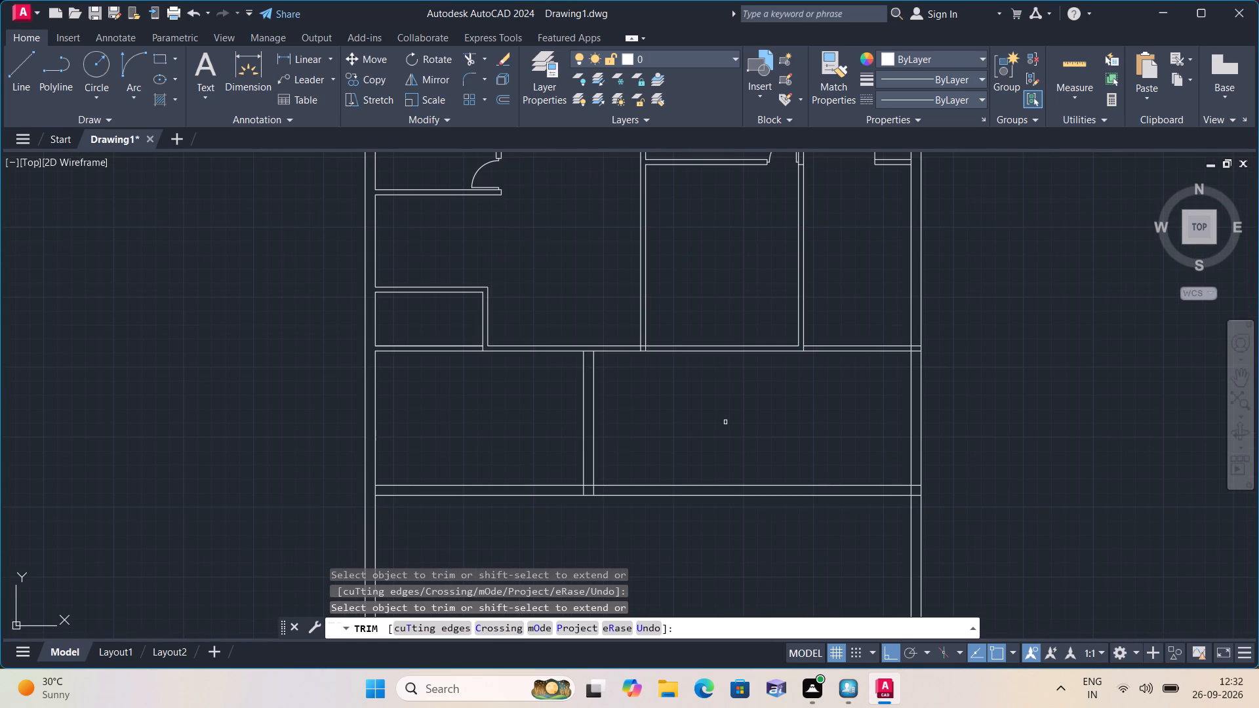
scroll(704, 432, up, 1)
Trim the long horizontal partition's two lines inside the right outer wall, and the wall's inner line between them, to open the junction.
scroll(704, 432, down, 1)
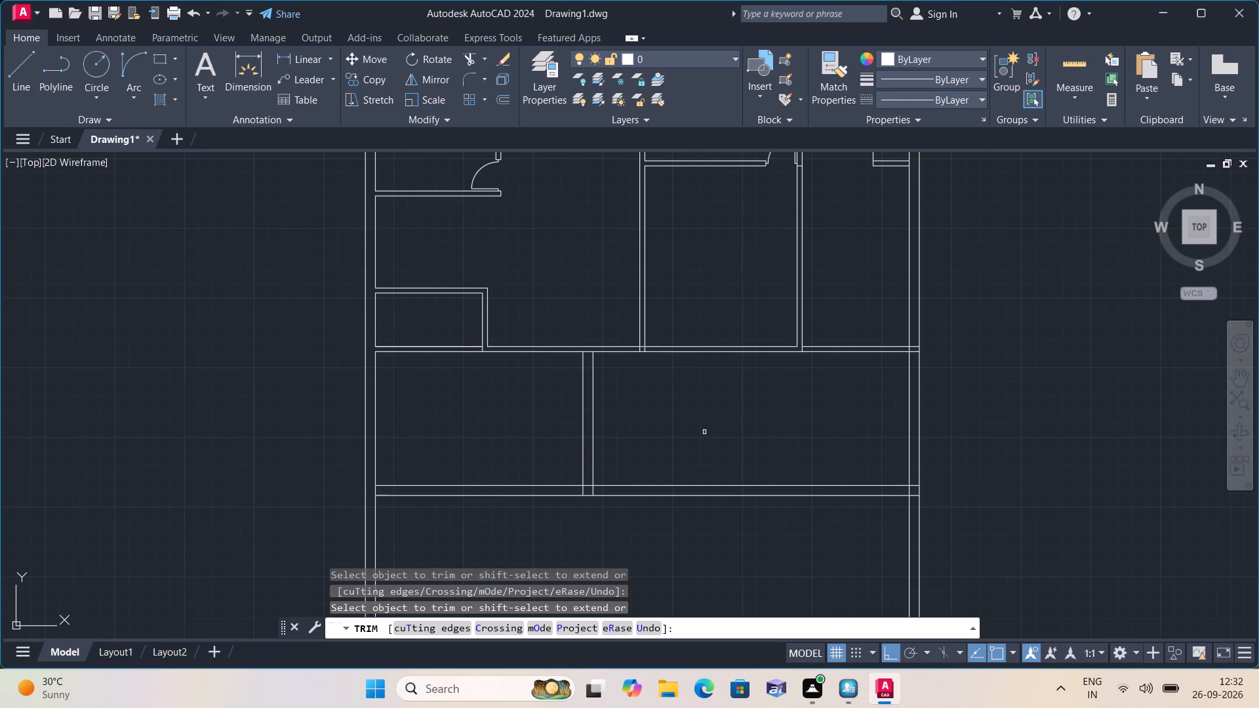
scroll(624, 414, up, 1)
middle_drag(657, 429, 654, 437)
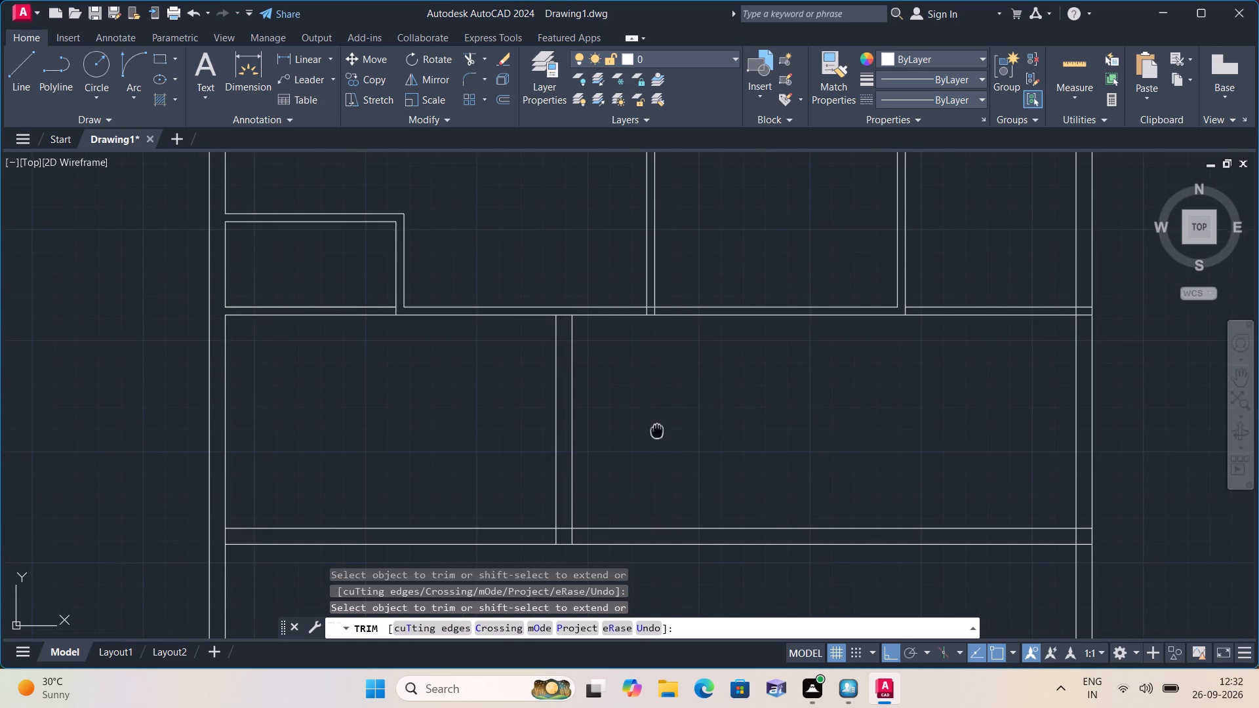
middle_drag(654, 437, 635, 484)
scroll(656, 479, down, 1)
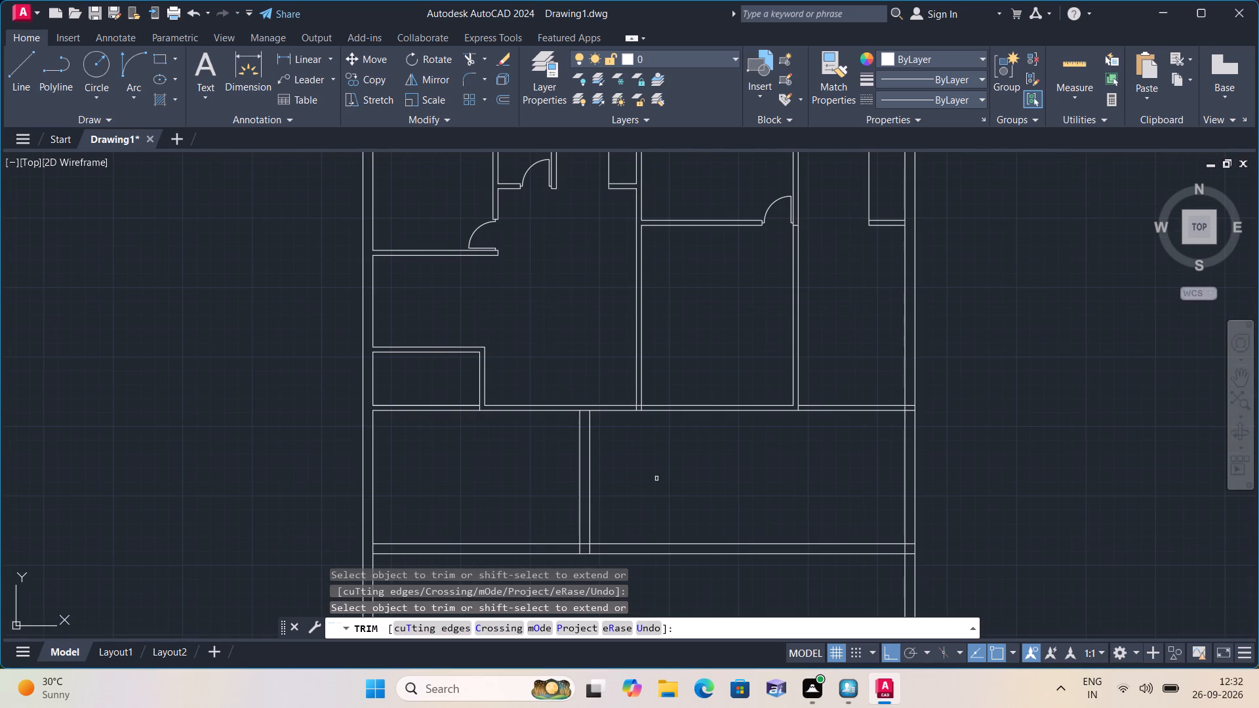
middle_drag(676, 475, 631, 514)
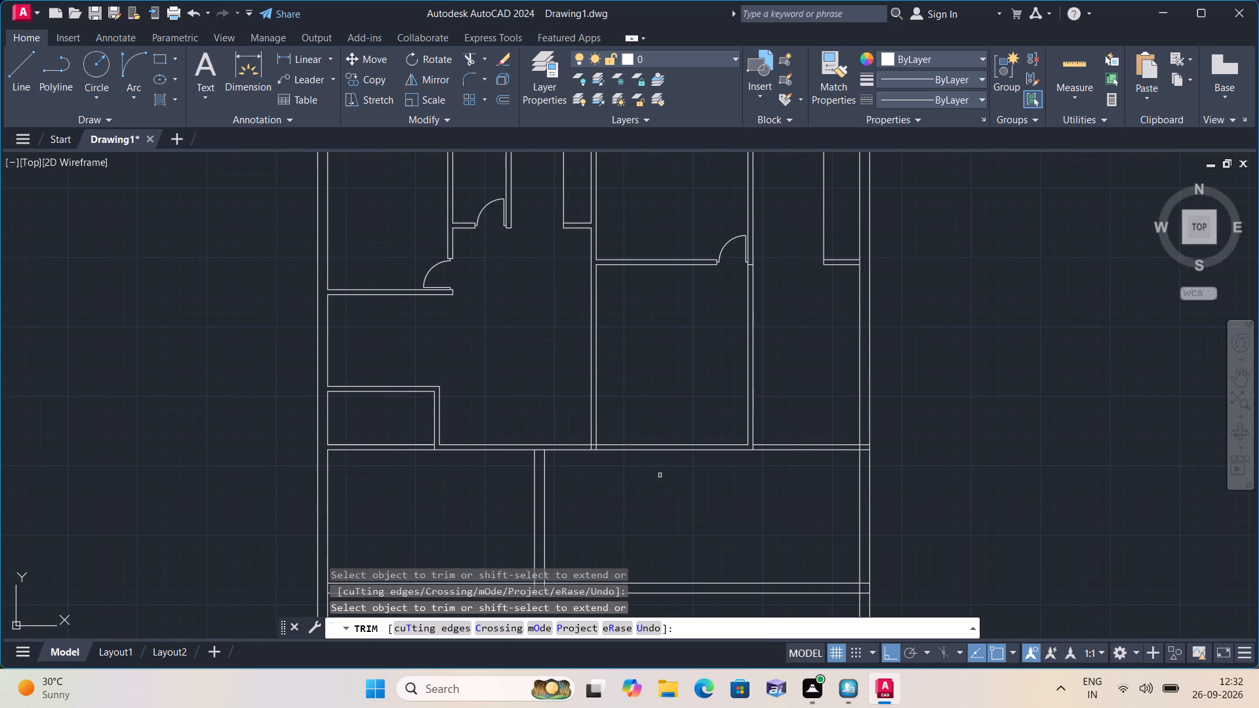
scroll(837, 451, up, 1)
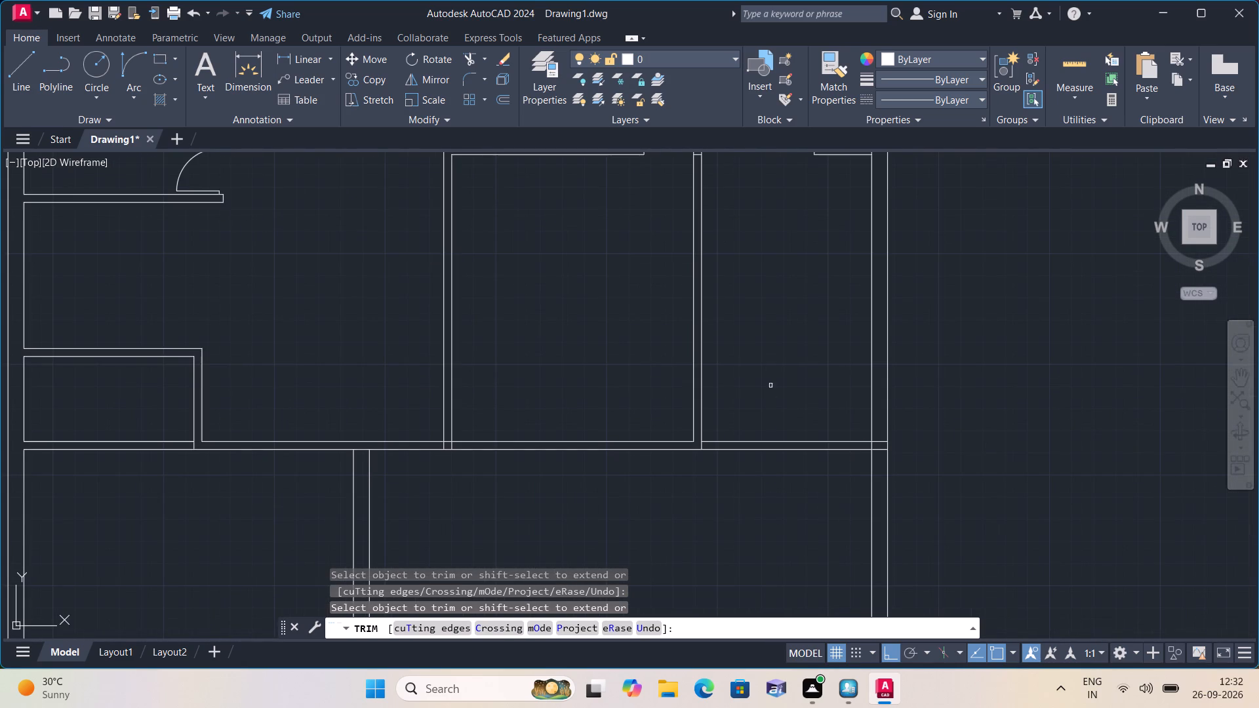
middle_drag(765, 362, 753, 581)
scroll(781, 490, down, 1)
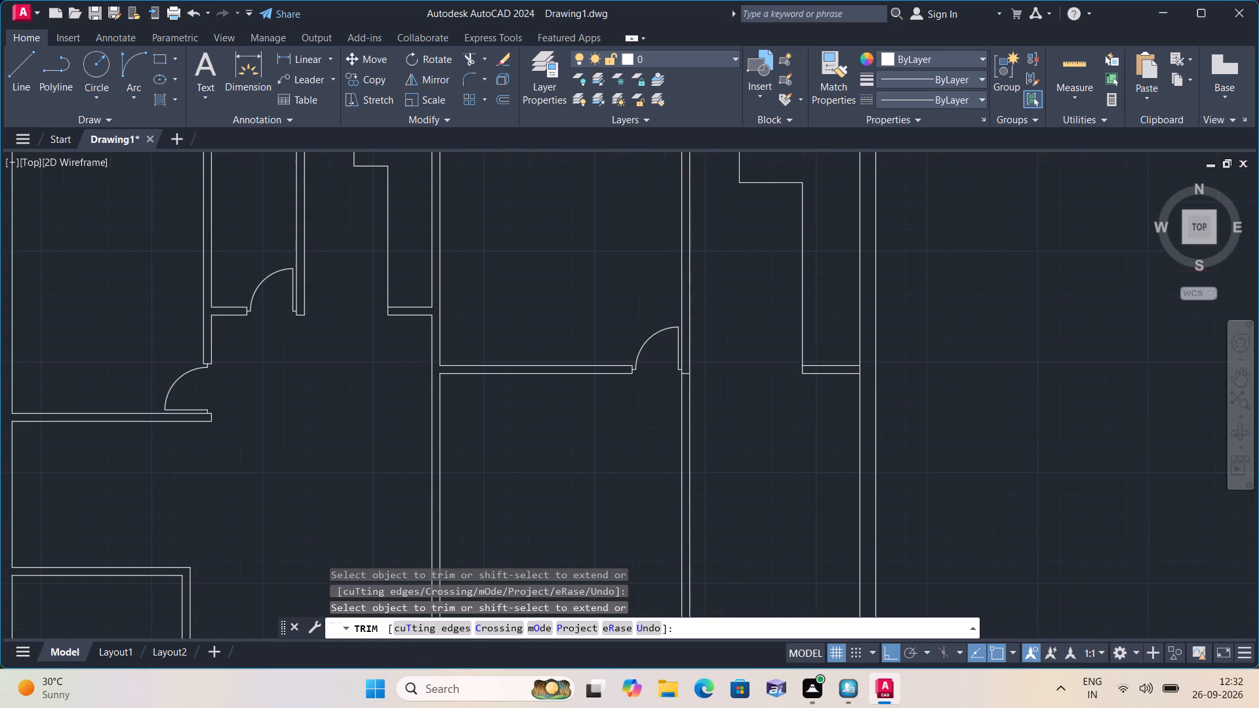
scroll(783, 513, down, 1)
middle_drag(774, 485, 760, 396)
scroll(808, 483, up, 1)
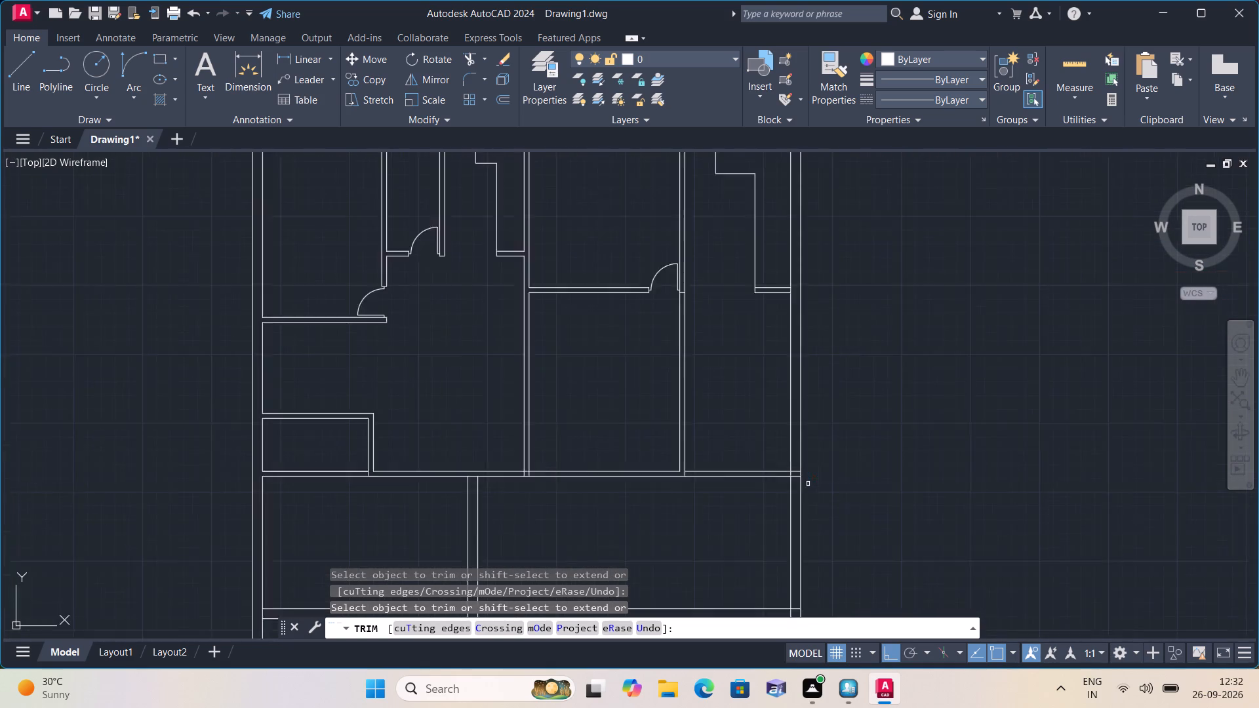
scroll(808, 484, up, 2)
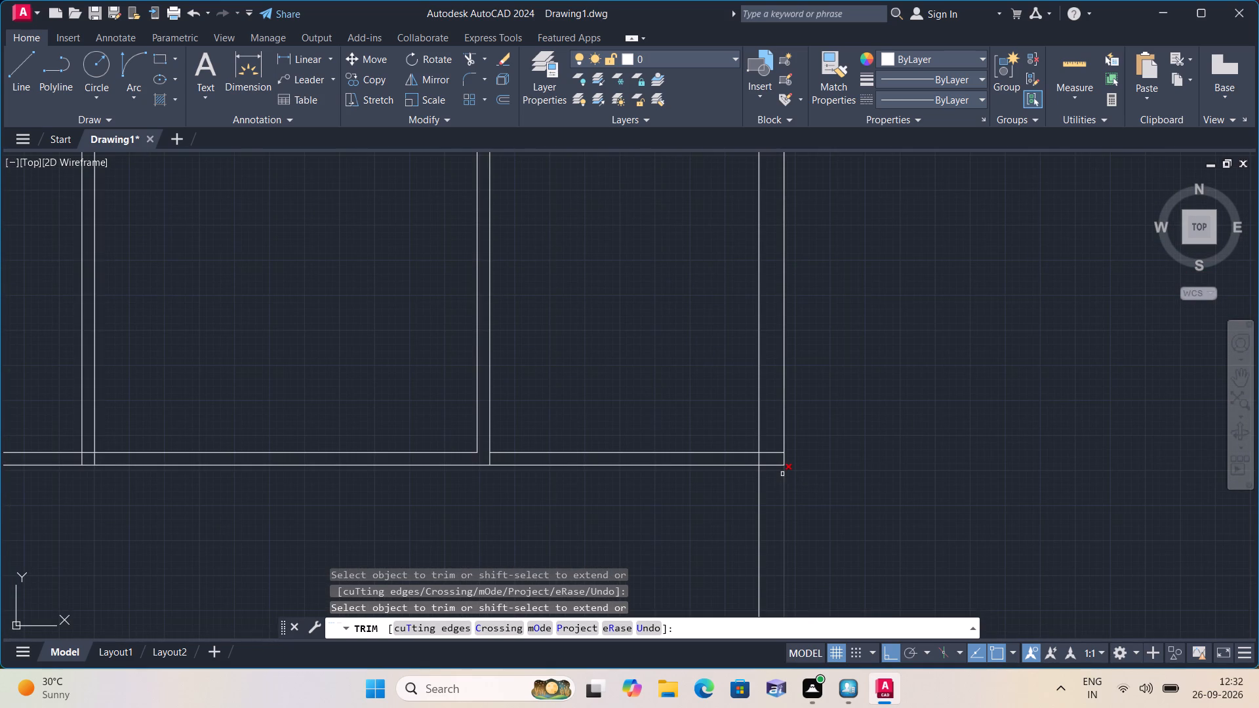
scroll(778, 468, up, 1)
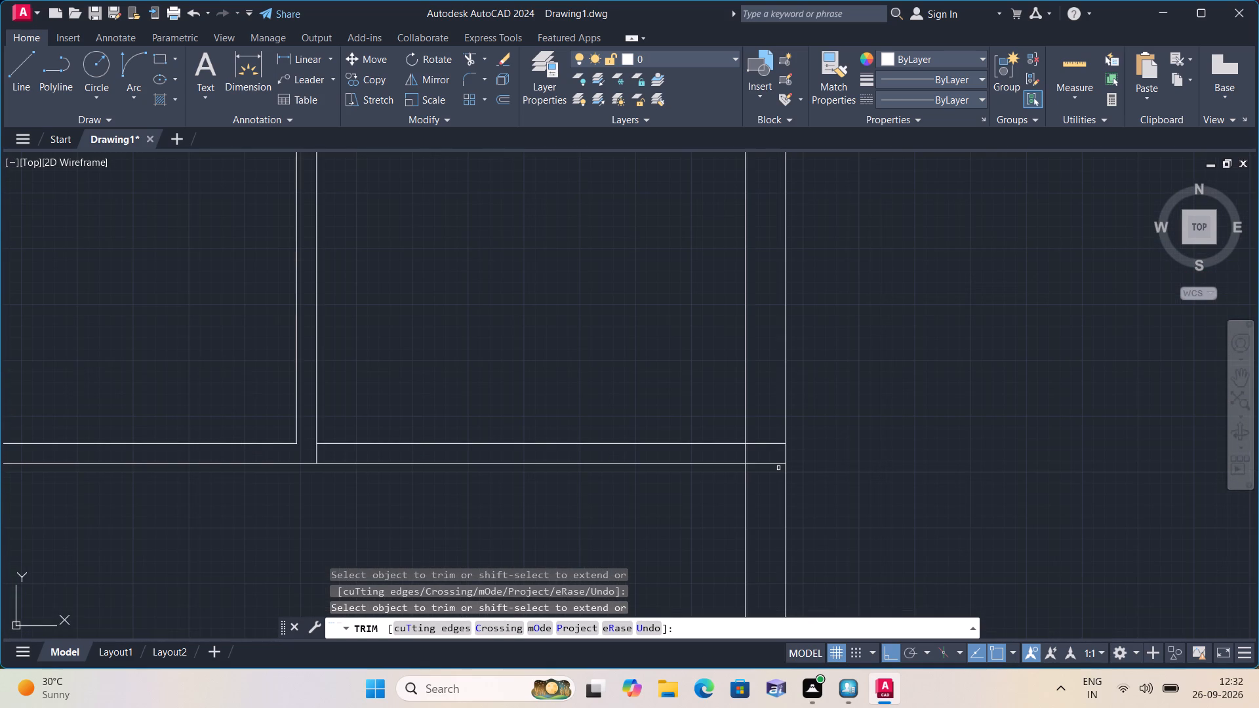
click(778, 468)
click(757, 434)
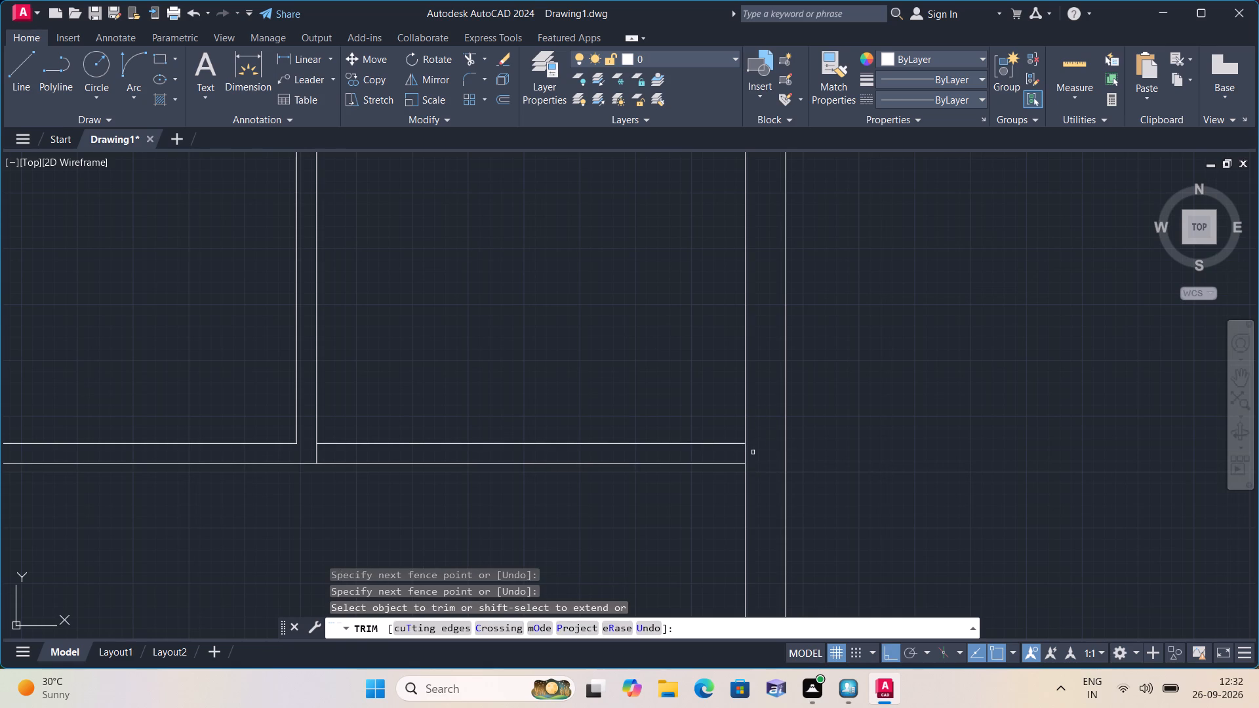
click(742, 452)
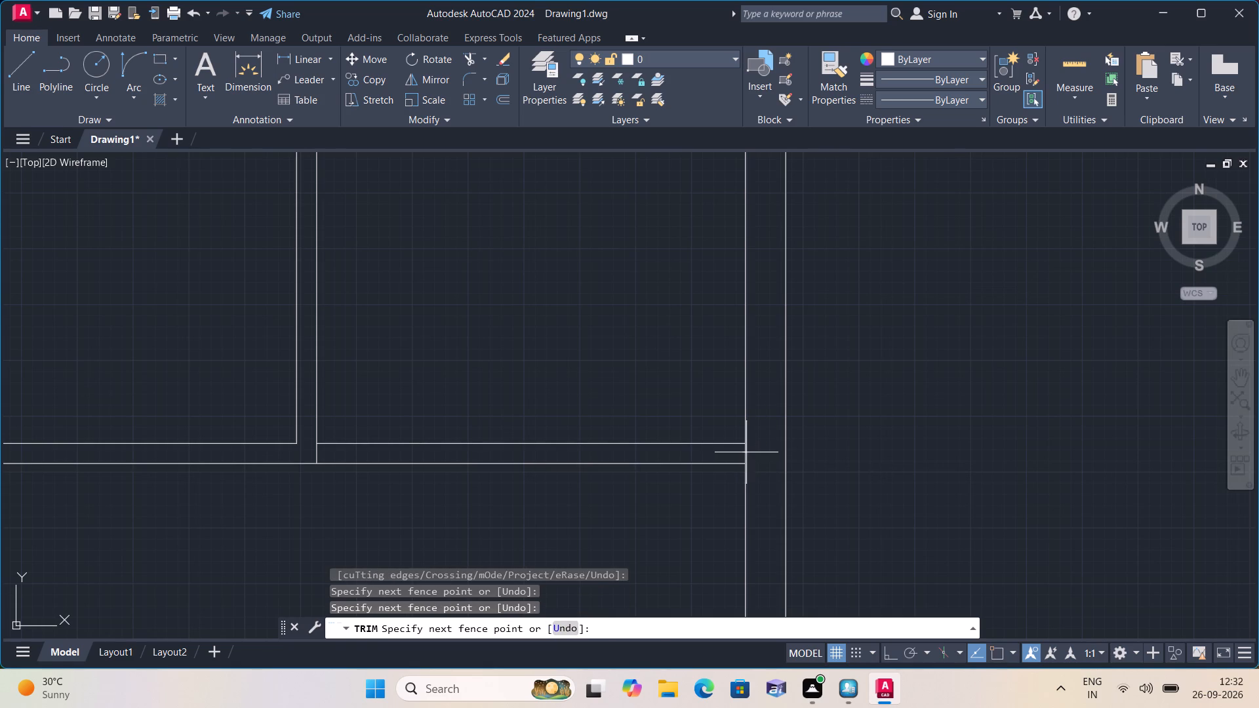
click(751, 452)
Examine the overall floor plan and the lower rooms for remaining wall junctions, and end the Trim command.
scroll(671, 393, down, 2)
middle_drag(603, 342, 649, 552)
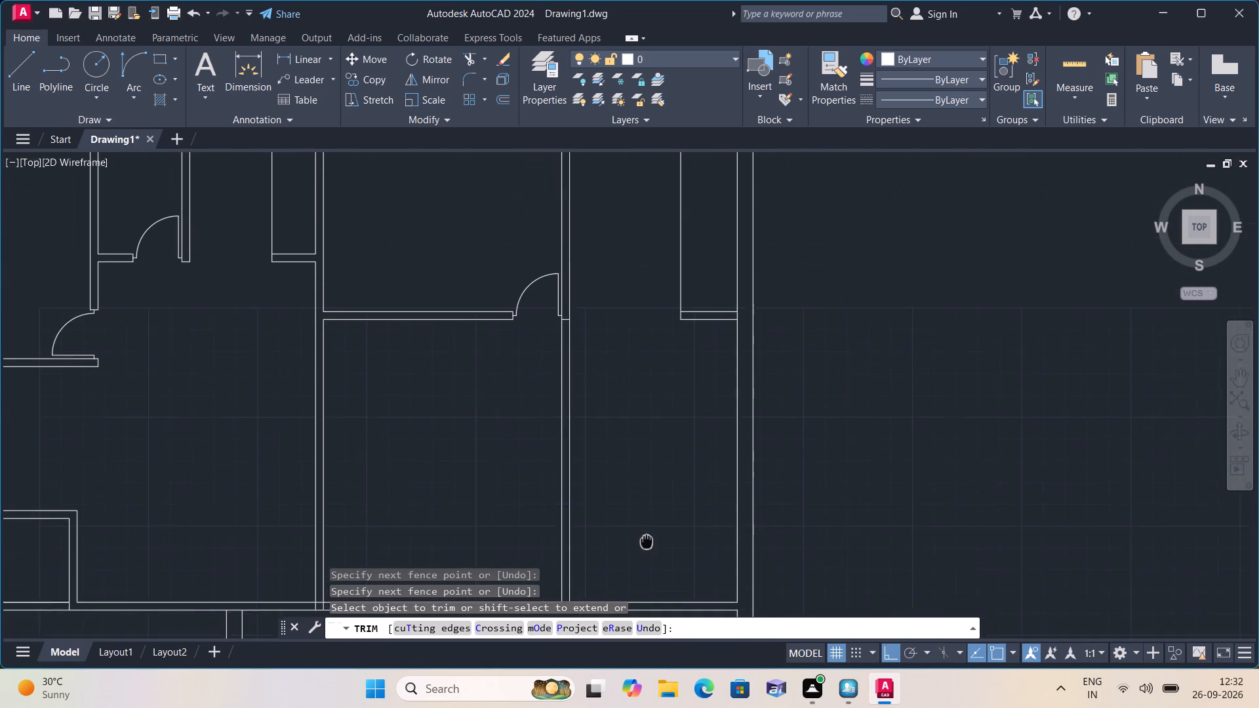
middle_drag(649, 552, 650, 557)
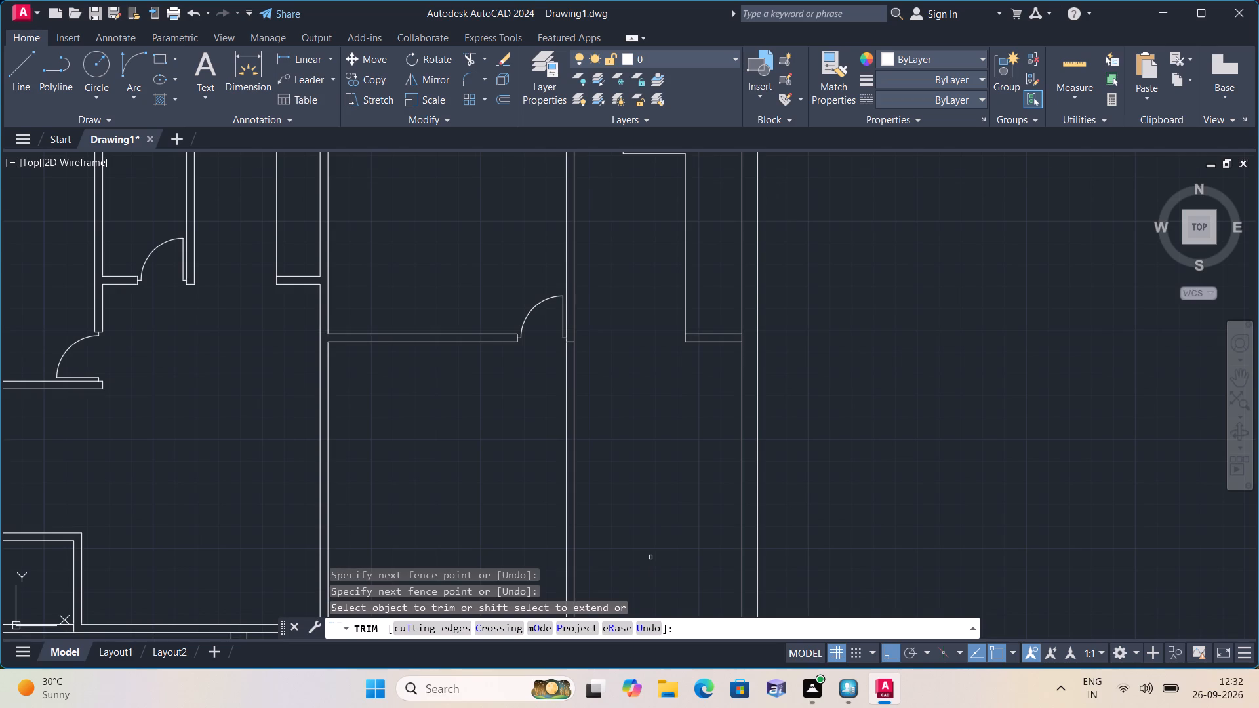
scroll(650, 557, down, 1)
middle_drag(649, 540, 679, 438)
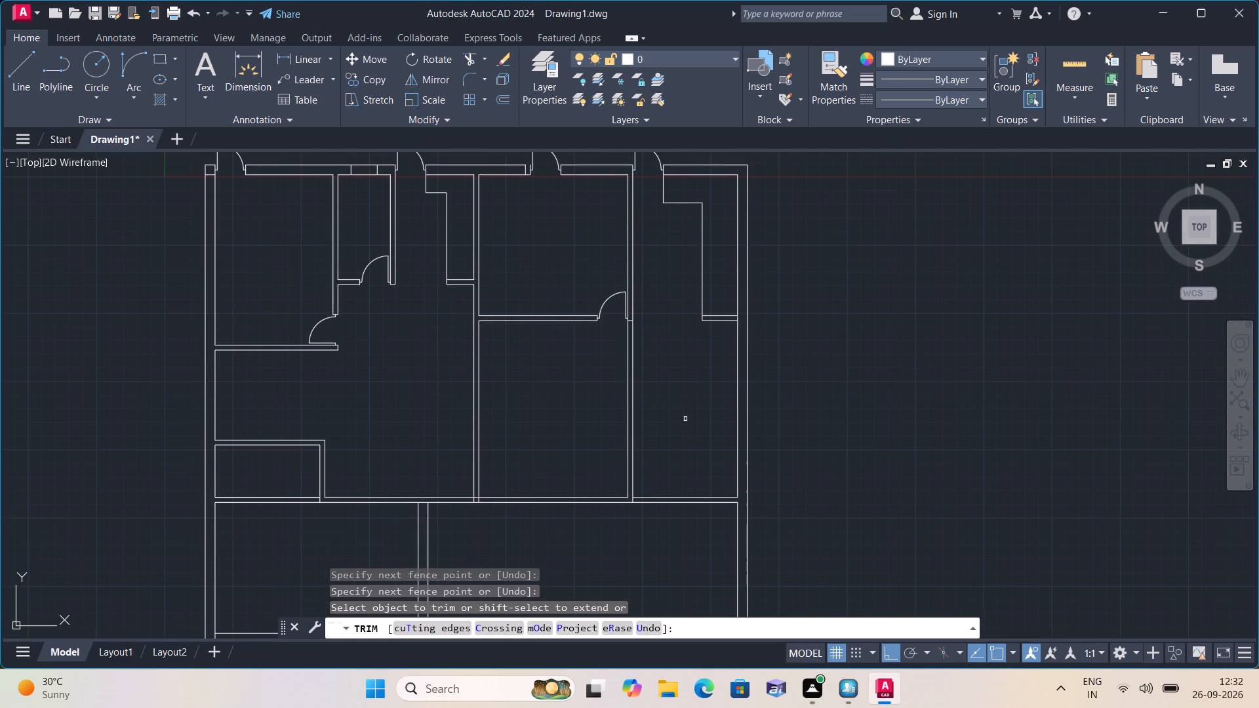
scroll(685, 419, down, 1)
scroll(562, 505, down, 1)
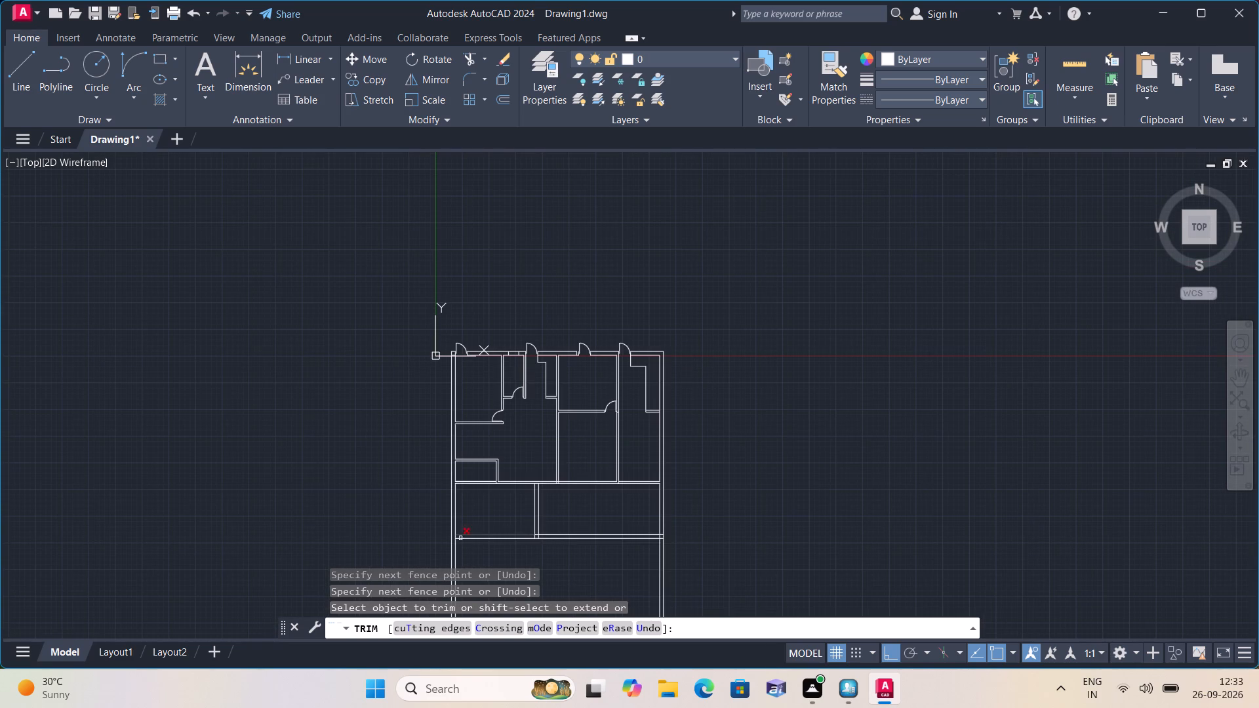
scroll(504, 517, up, 3)
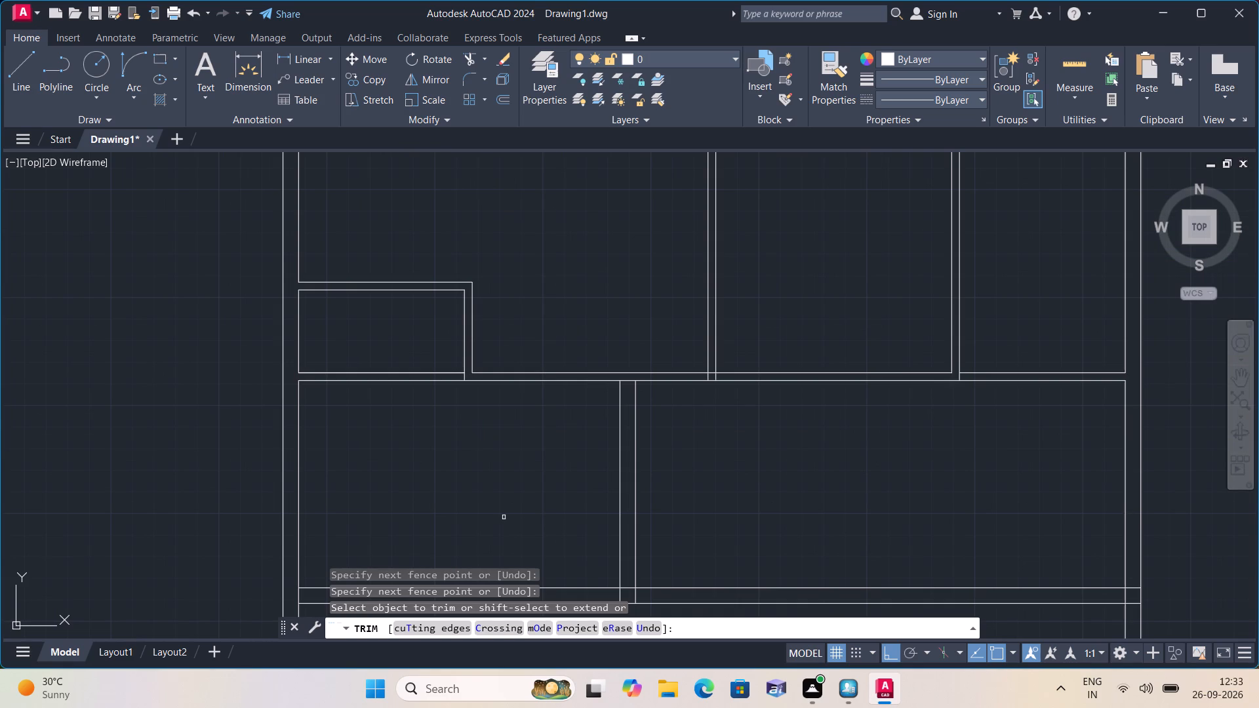
scroll(504, 517, up, 1)
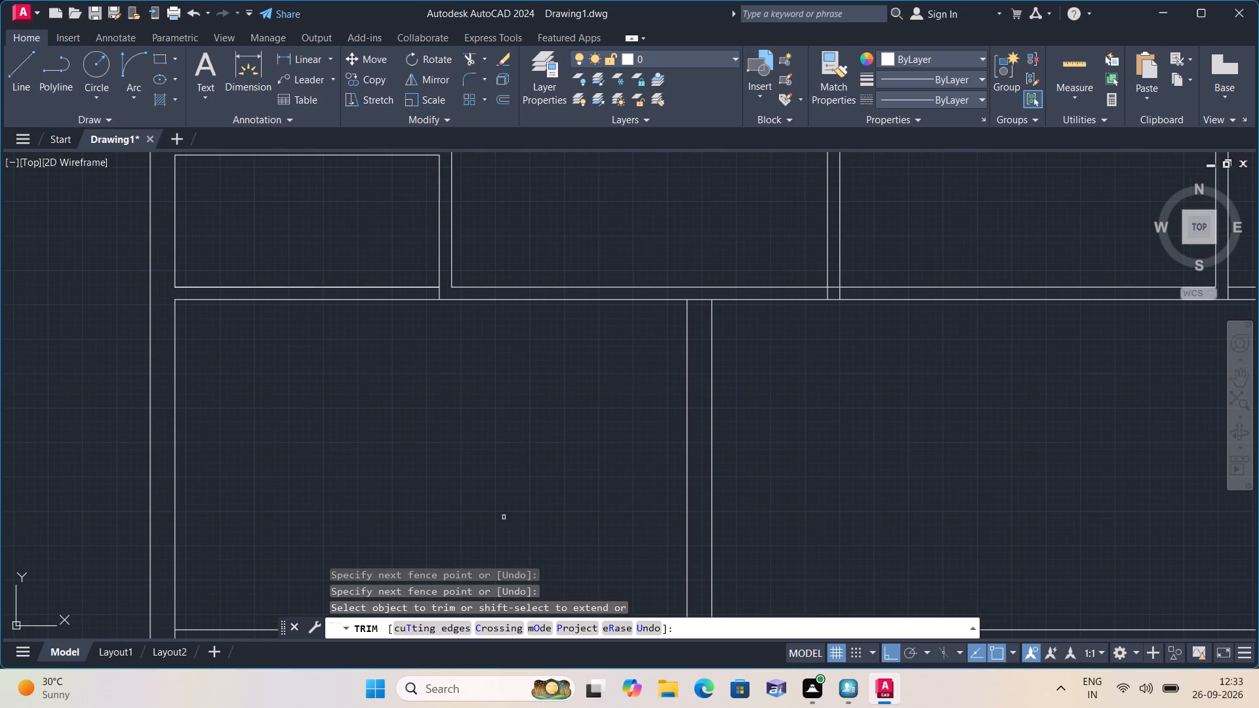
key(space)
Measure with a linear dimension the horizontal gap from the lower dividing wall's right line to the nearest vertical partition above.
click(332, 60)
click(332, 85)
scroll(336, 101, down, 1)
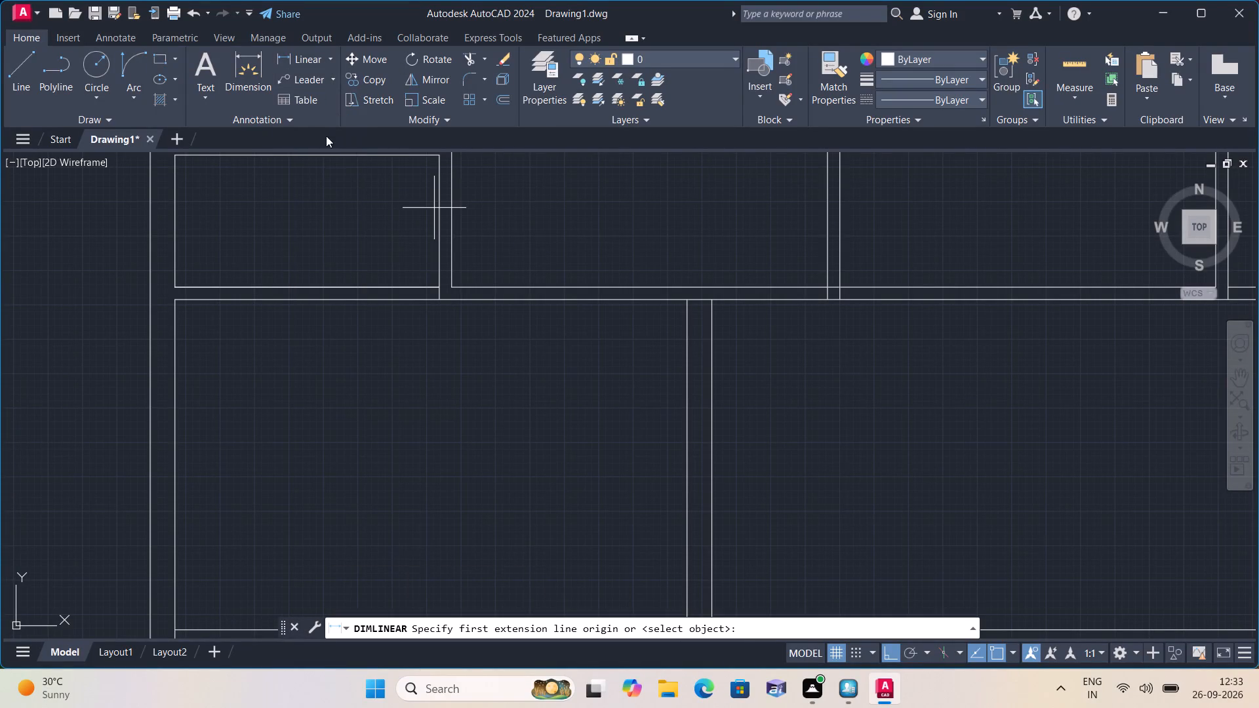
scroll(511, 346, down, 1)
middle_drag(535, 452, 450, 320)
scroll(439, 296, down, 2)
middle_drag(445, 312, 454, 435)
scroll(513, 396, up, 4)
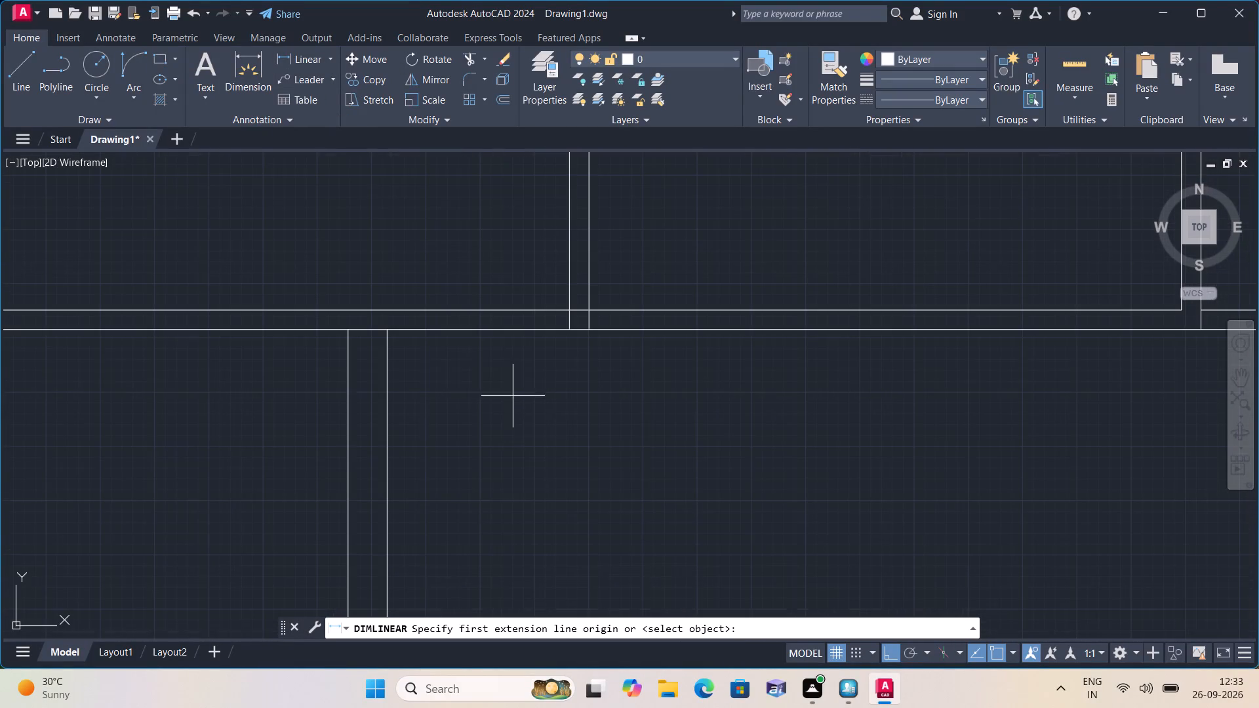
click(393, 332)
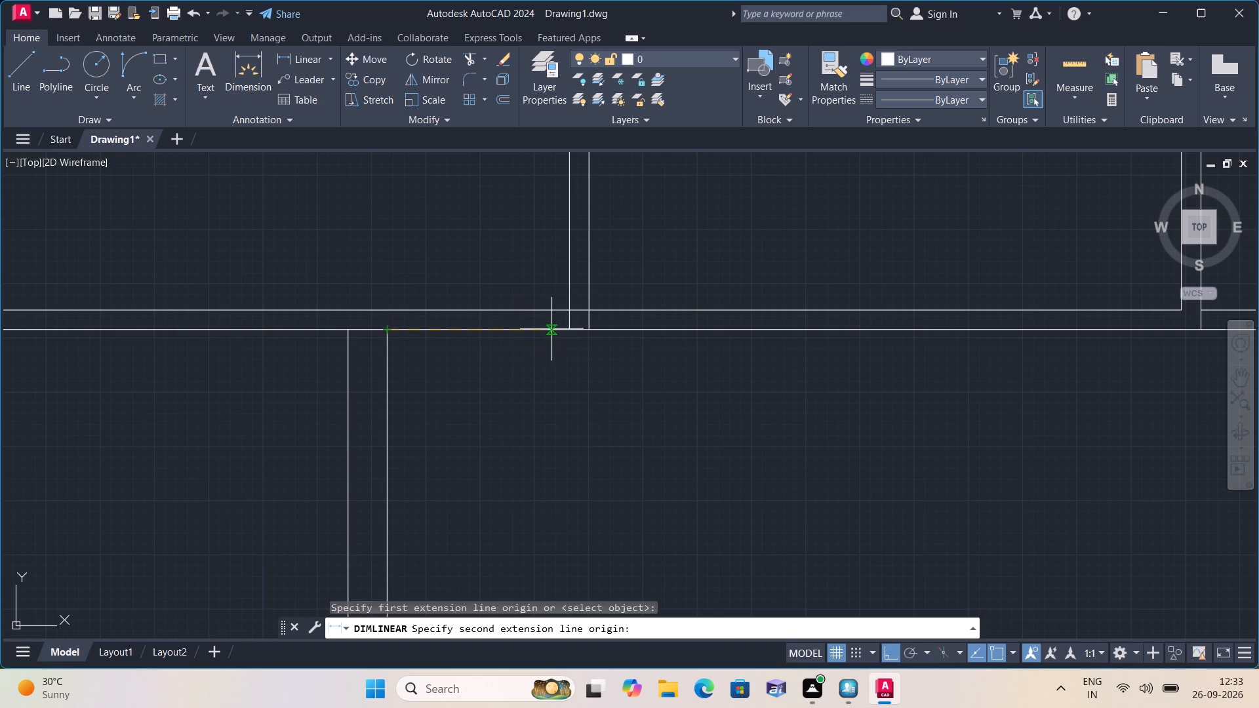
click(570, 328)
scroll(495, 366, up, 2)
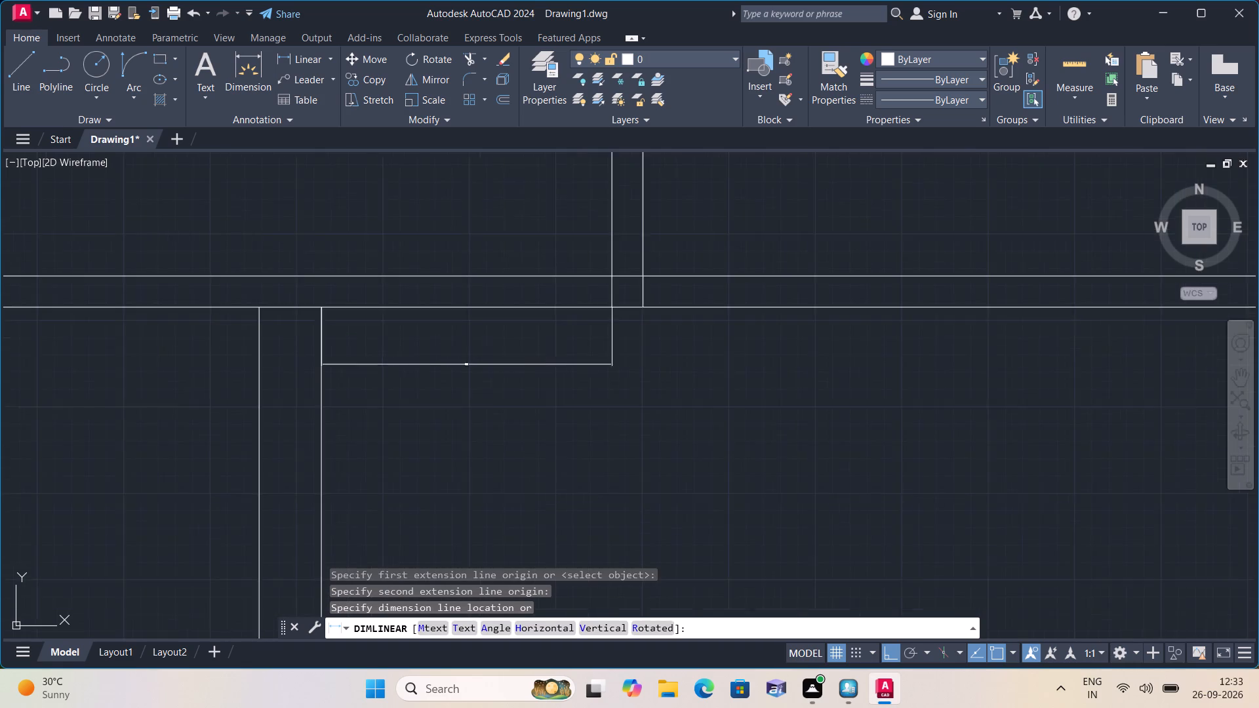
scroll(491, 371, up, 4)
scroll(454, 368, down, 6)
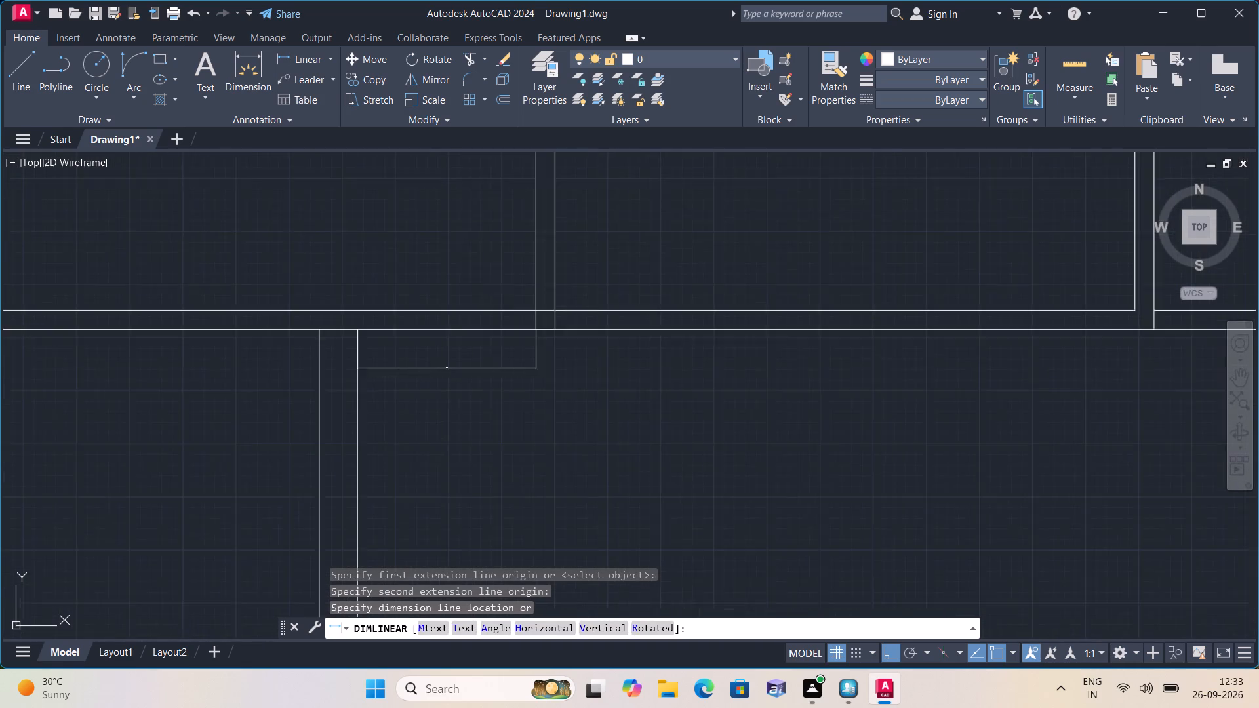
scroll(454, 368, down, 4)
middle_click(460, 382)
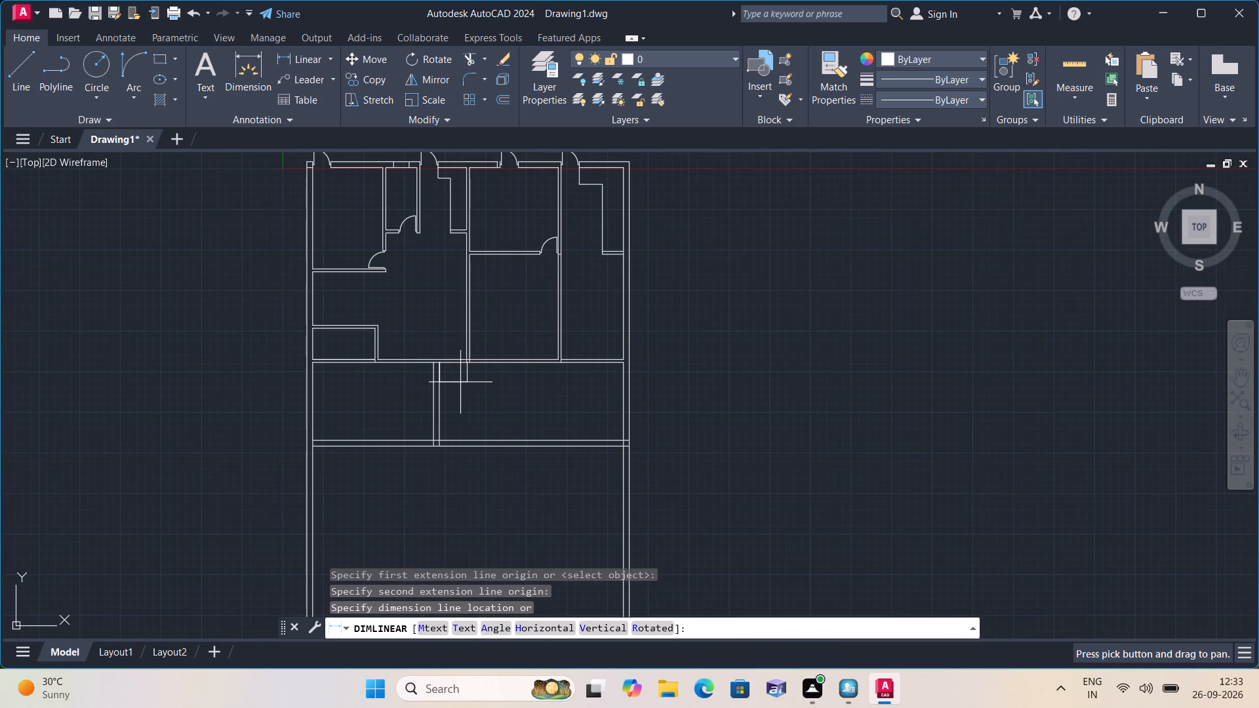
key(Escape)
Offset the right outer wall's inner line in the lower right room 15'6" inward.
scroll(477, 378, up, 4)
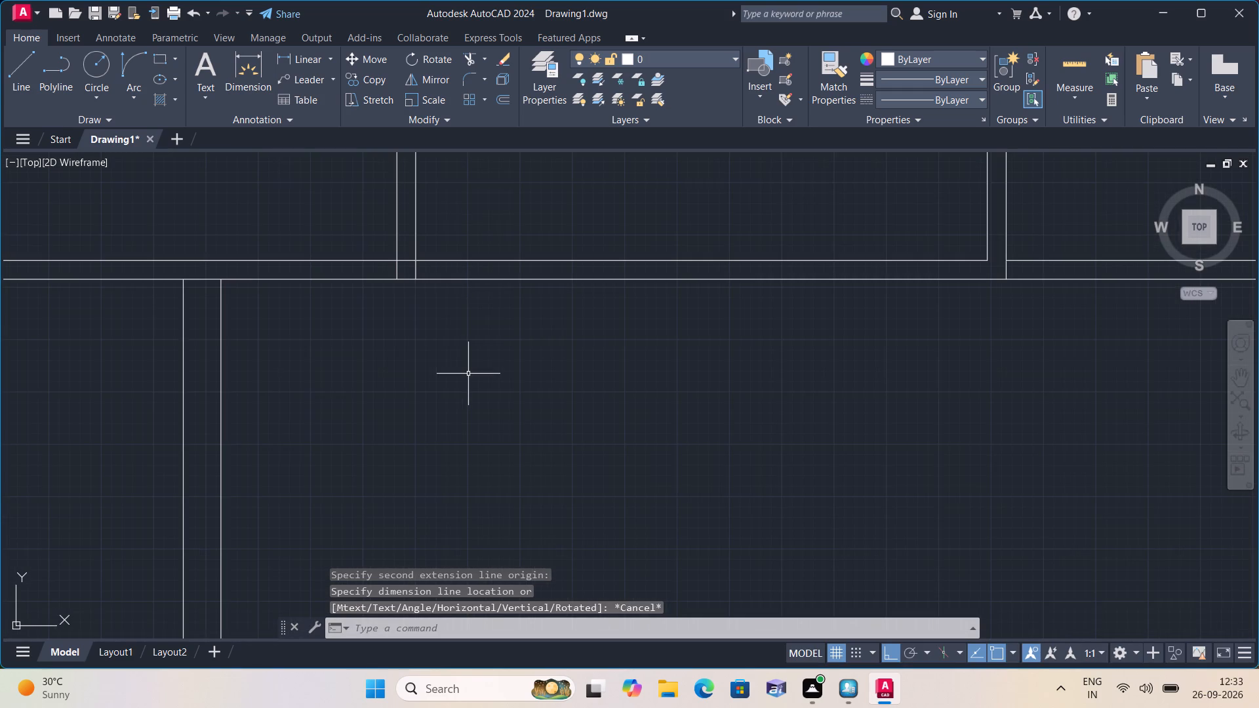
middle_drag(468, 374, 484, 475)
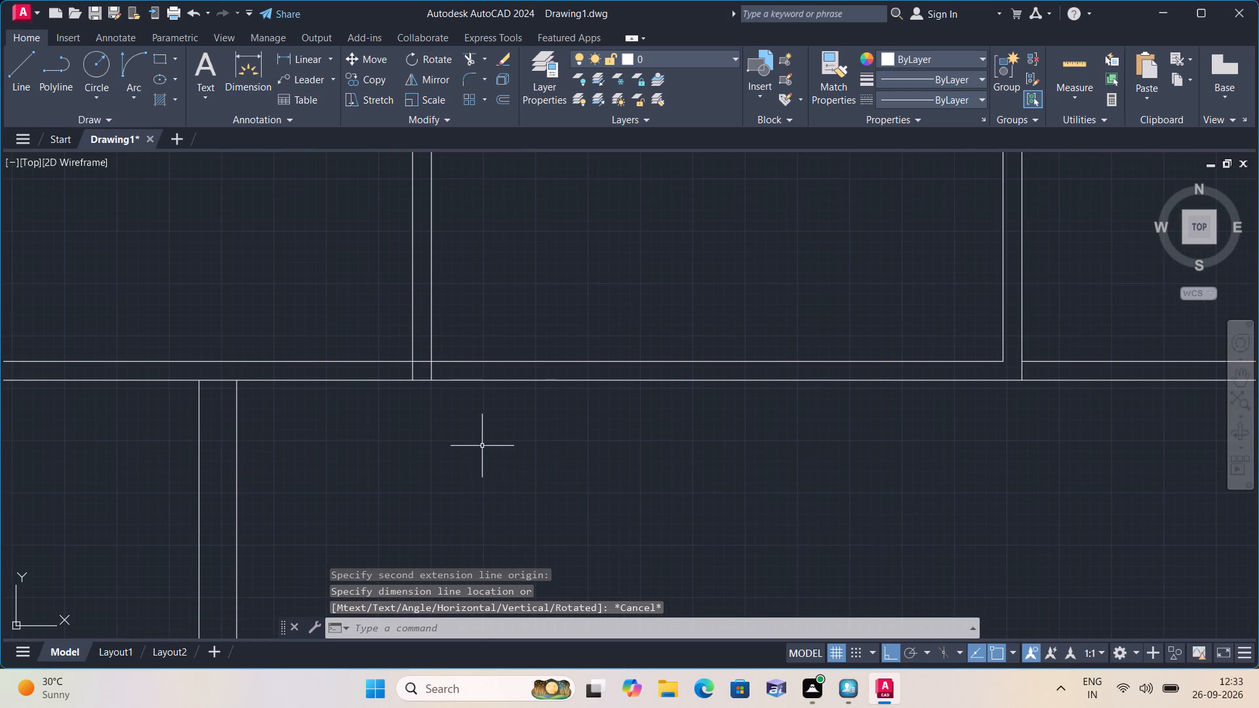
scroll(483, 441, down, 1)
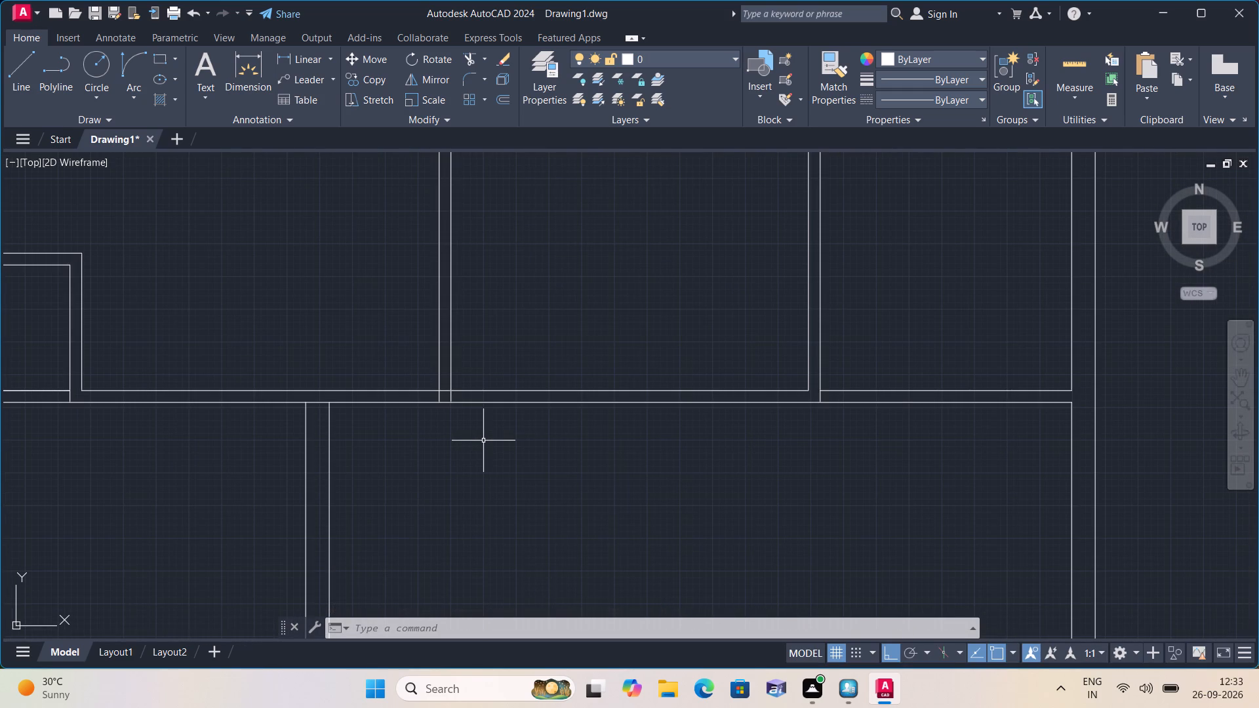
scroll(483, 441, down, 1)
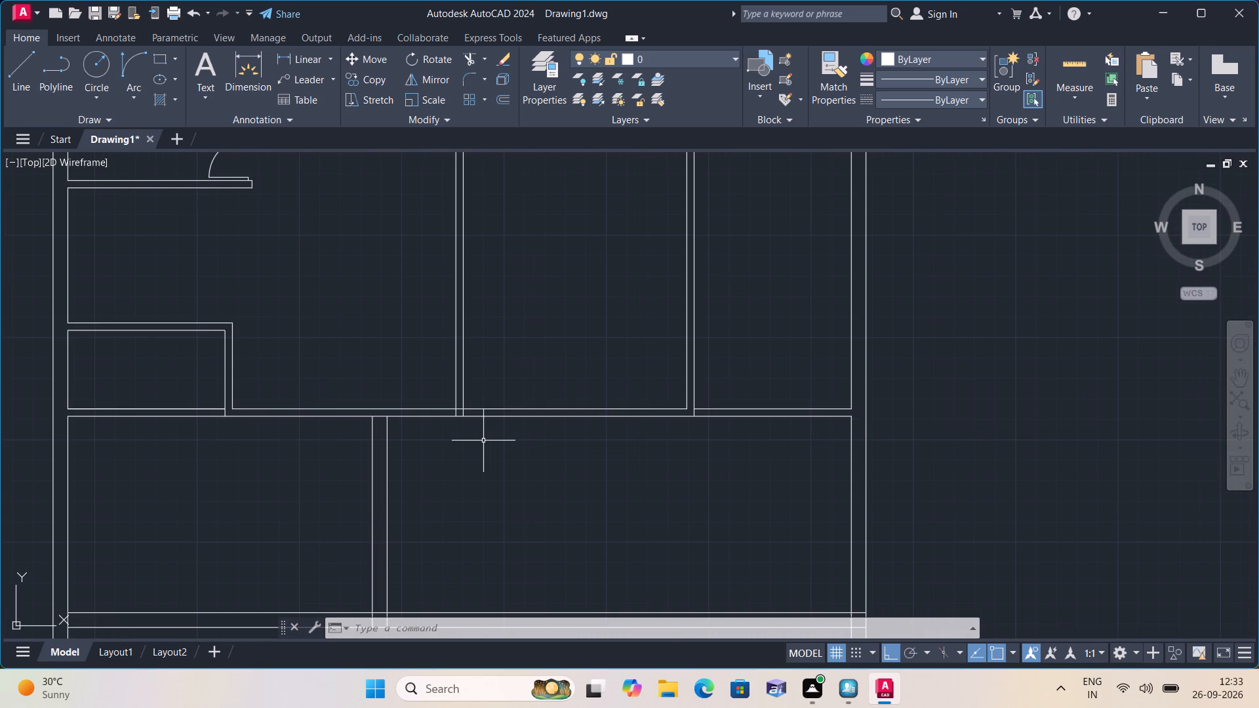
scroll(483, 441, up, 1)
middle_drag(483, 443, 501, 578)
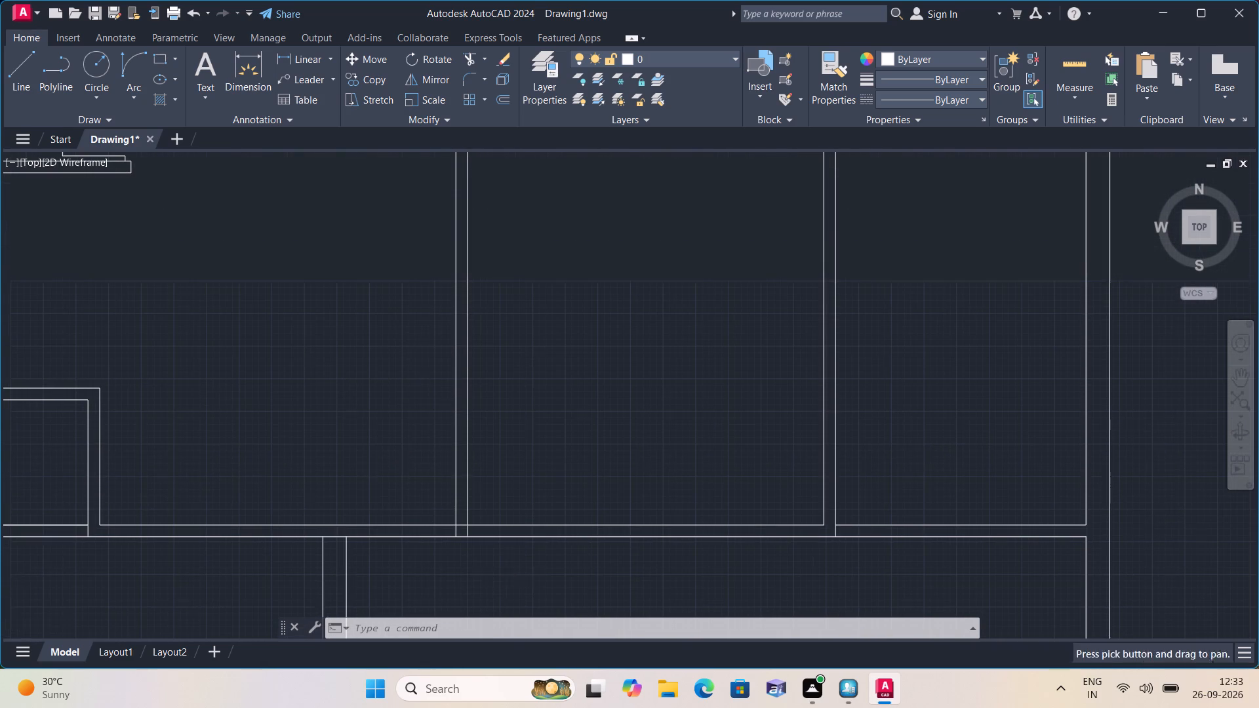
text(offset)
key(space)
text(15'6")
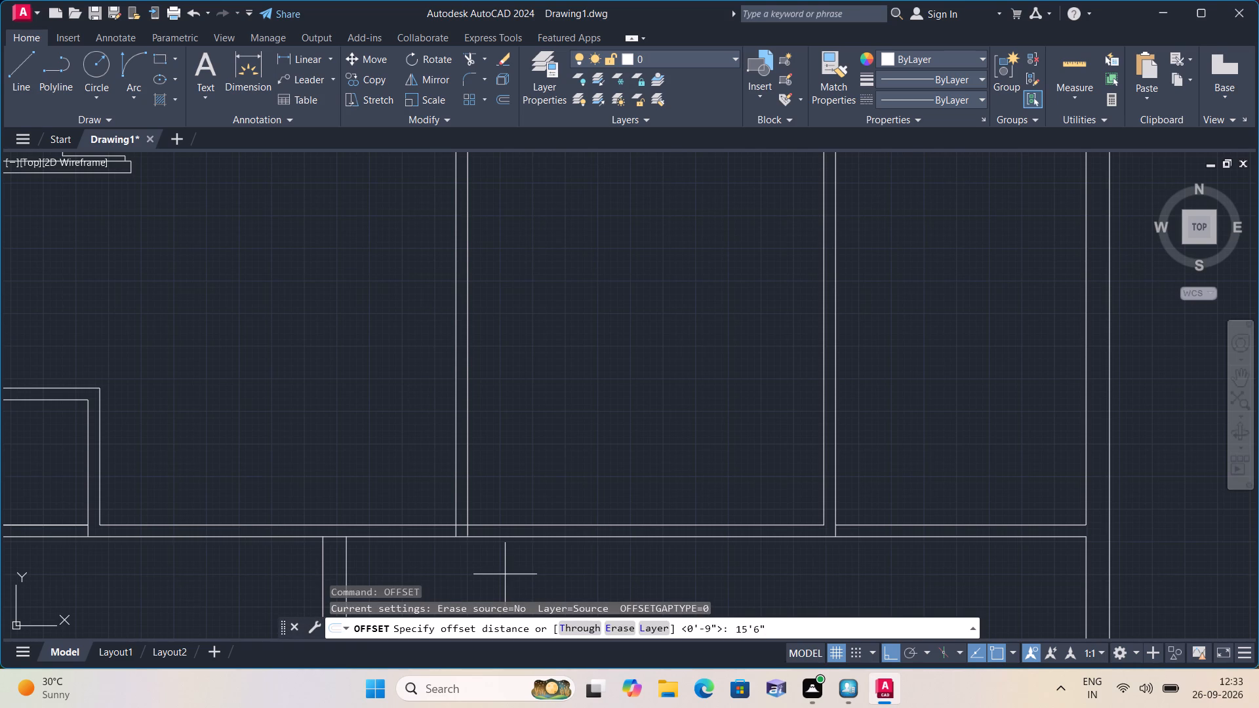
key(space)
scroll(635, 568, down, 1)
middle_drag(654, 568, 617, 403)
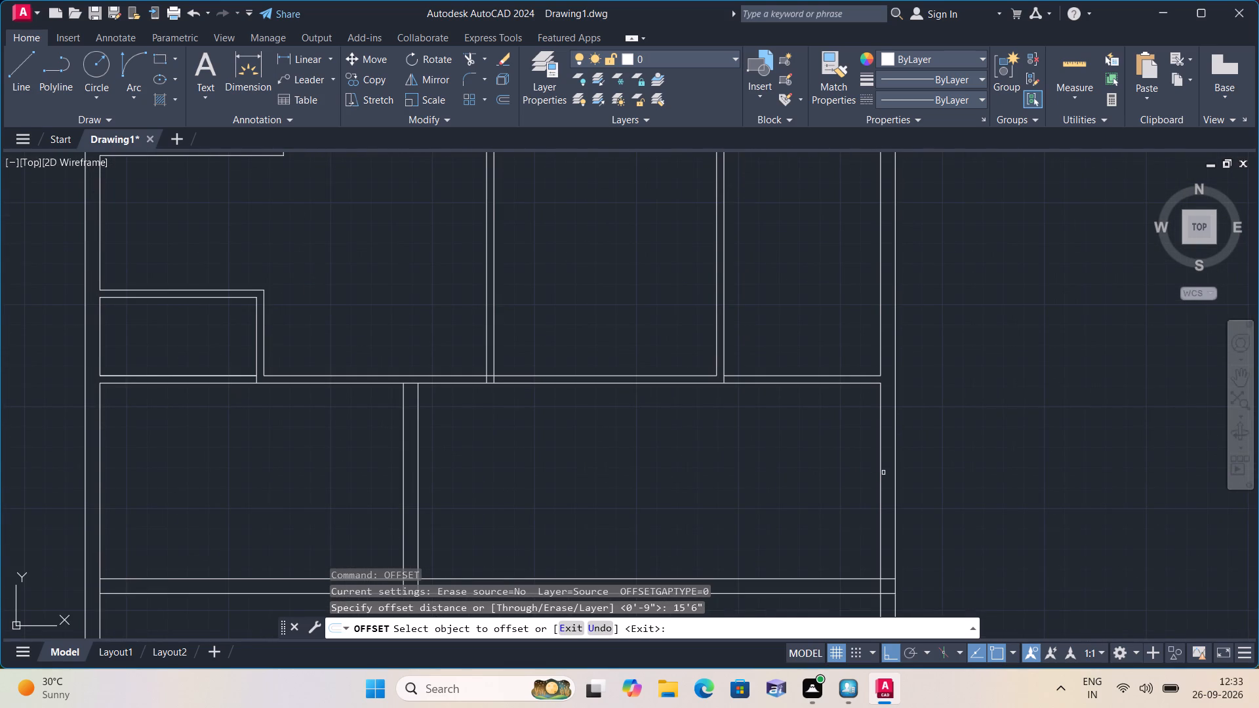
click(881, 482)
click(706, 494)
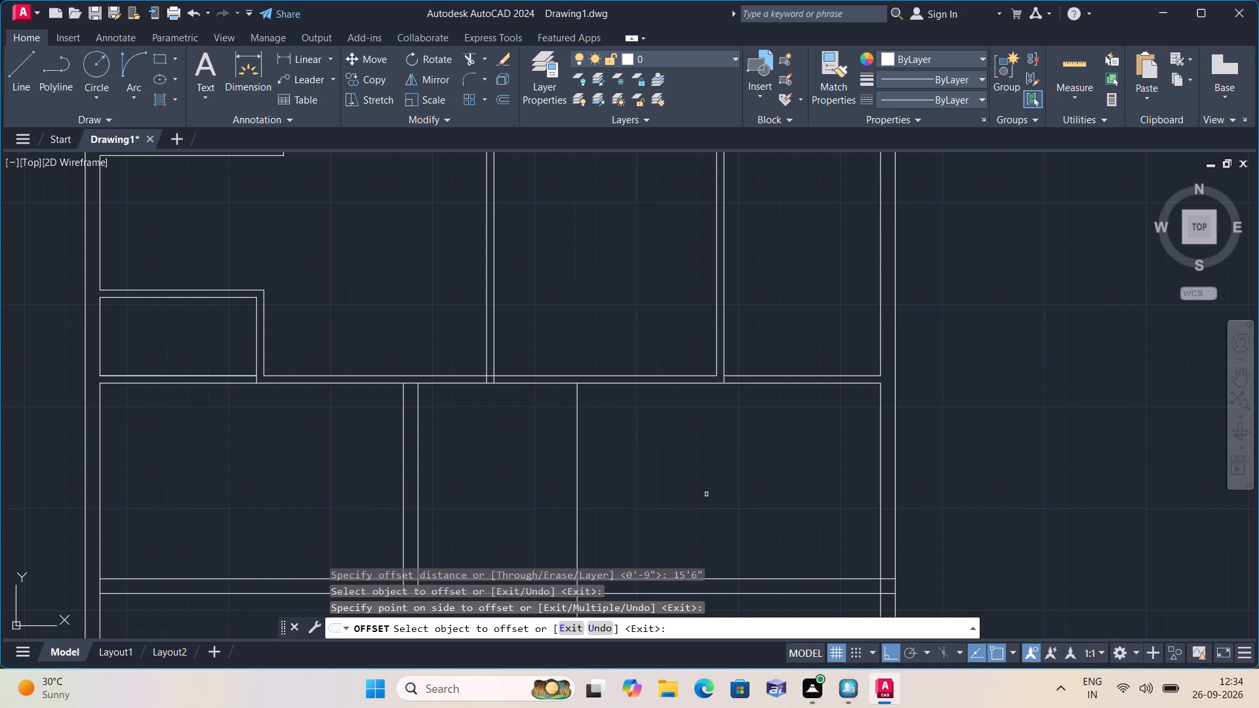
key(space)
Offset the new vertical line in the lower right room 9" to the left to form a wall.
key(space)
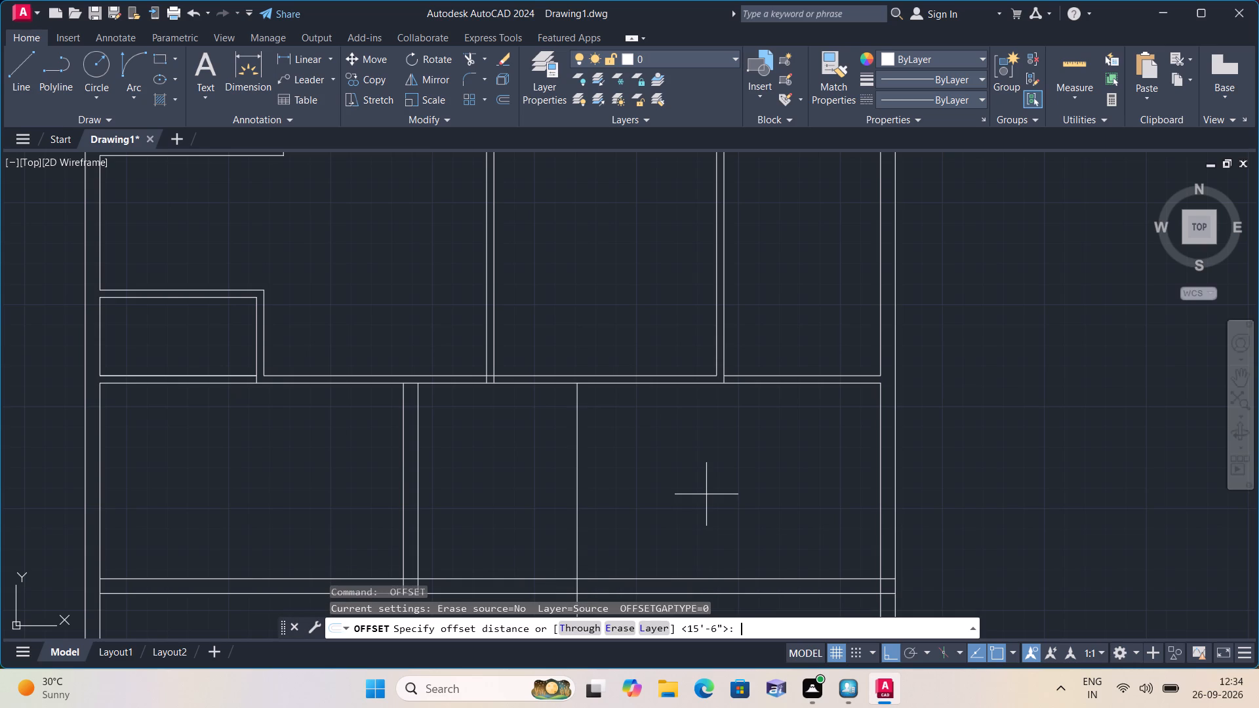
right_drag(685, 571, 684, 707)
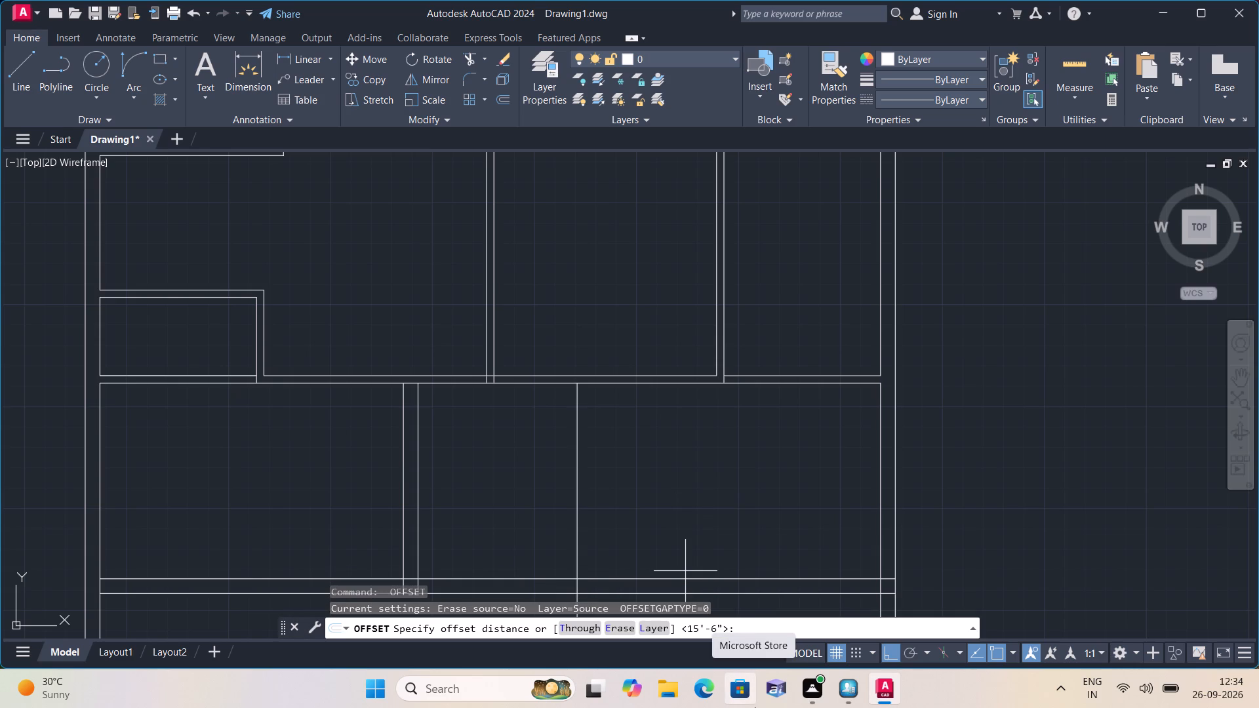
key(9)
text(")
key(space)
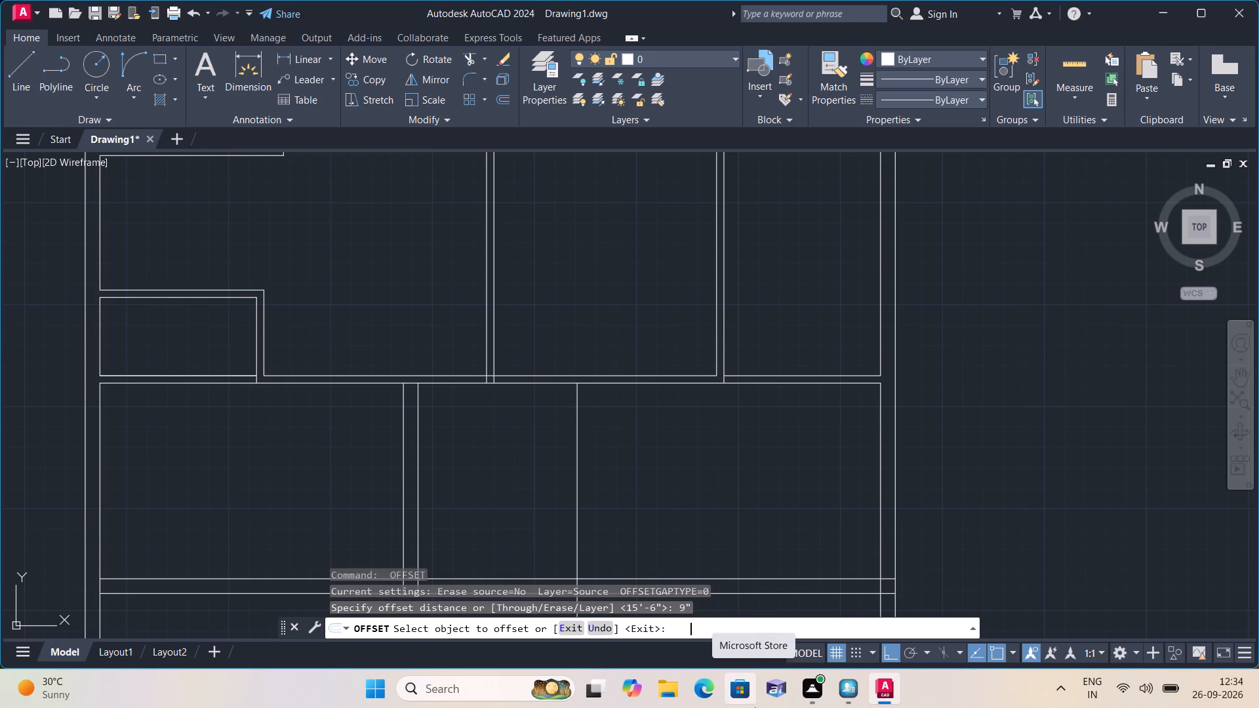
click(577, 553)
click(477, 520)
key(space)
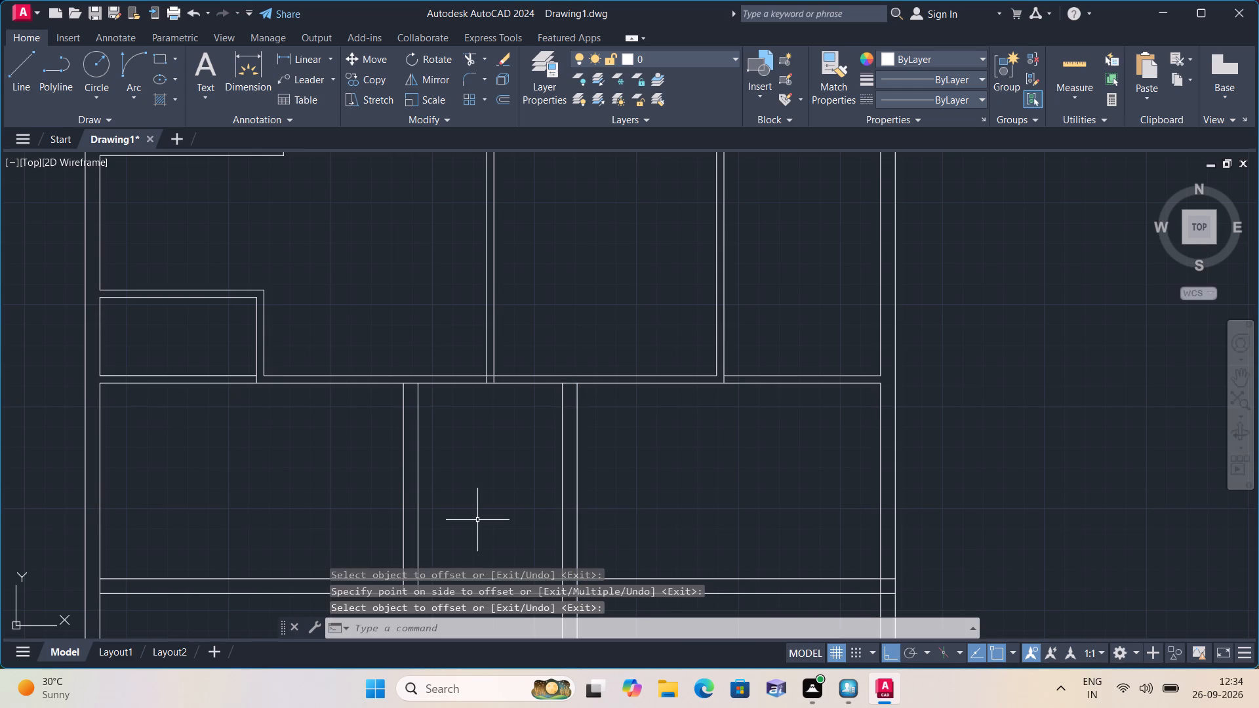
Offset the long horizontal partition's upper line, in the narrow room beside the right outer wall, 4' upward.
scroll(477, 520, down, 1)
middle_drag(466, 519, 444, 600)
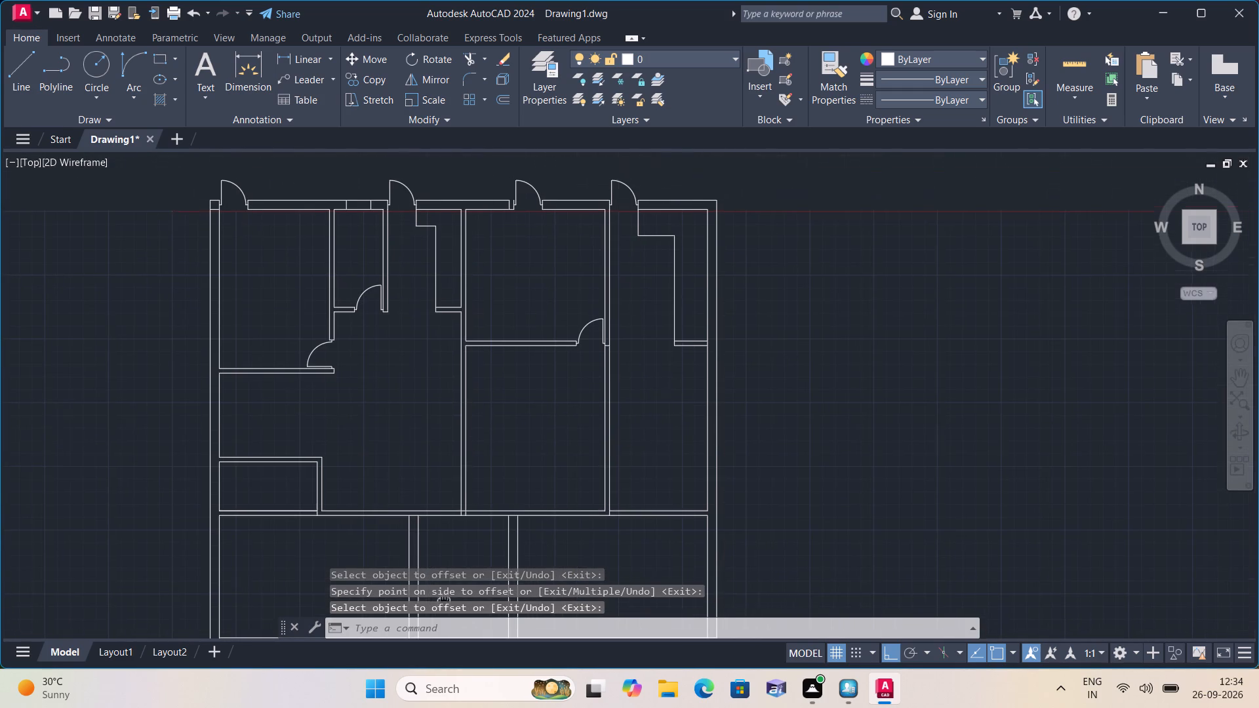
key(space)
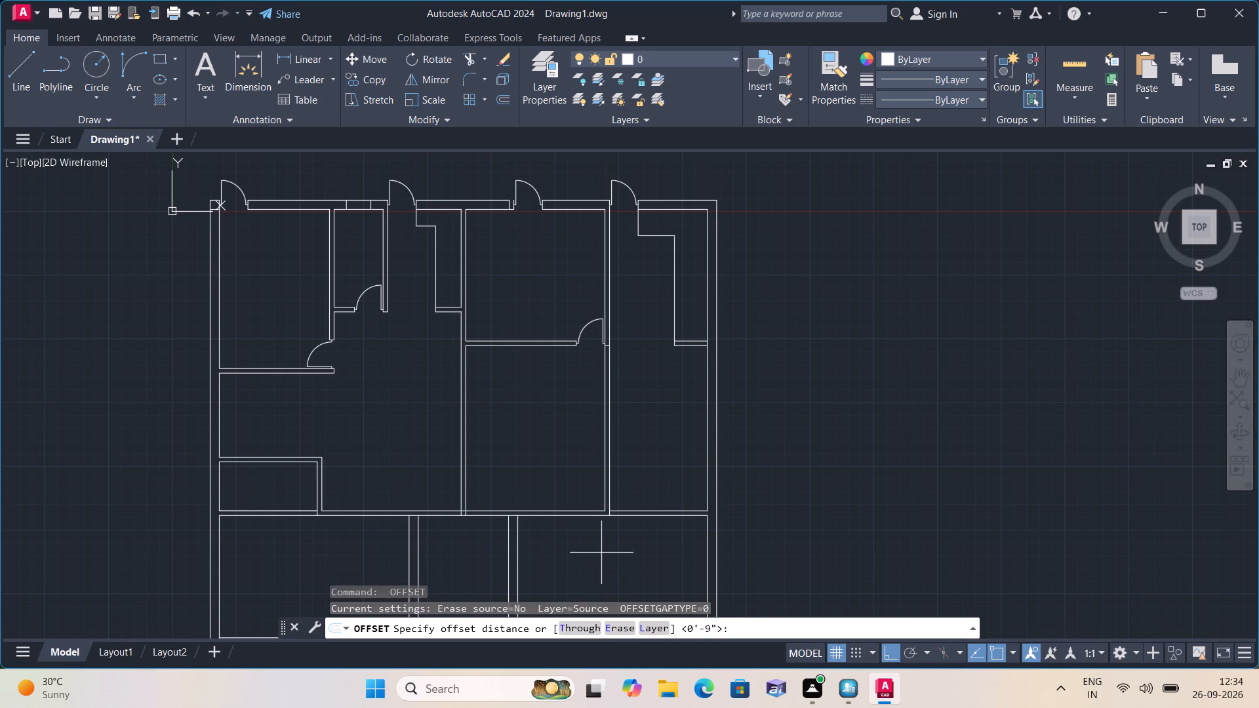
text(4')
key(space)
scroll(656, 498, up, 1)
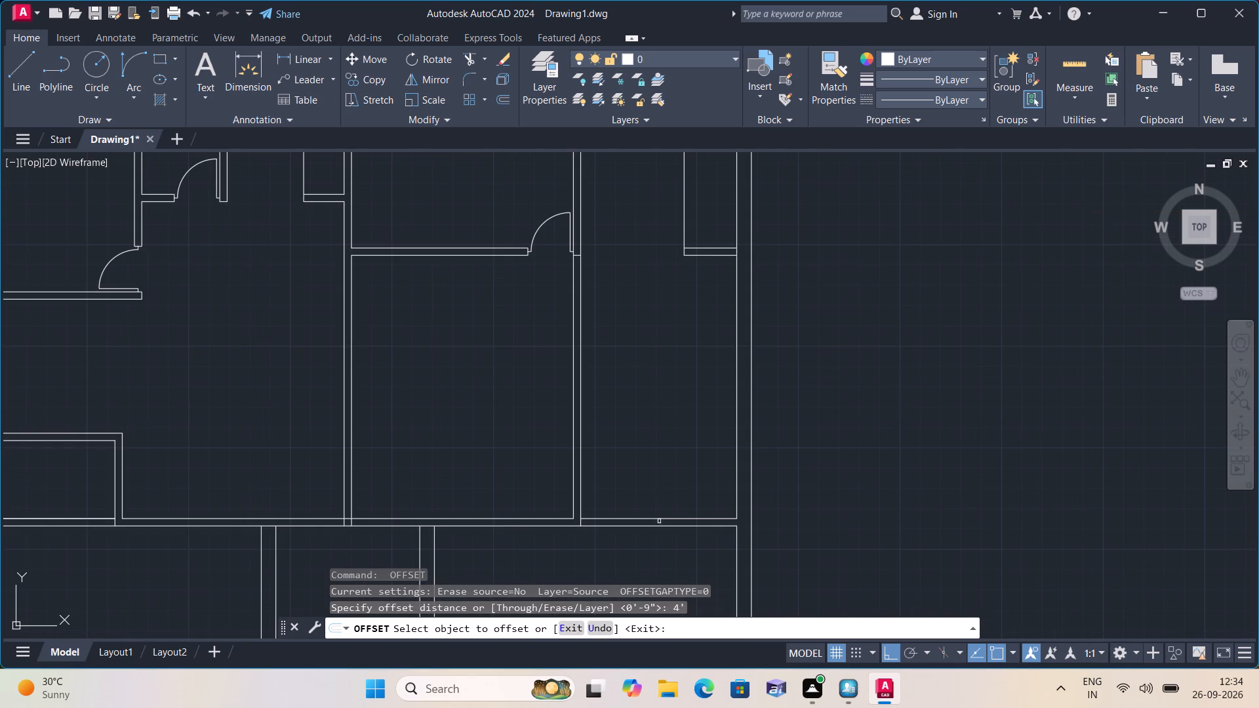
click(659, 519)
click(654, 467)
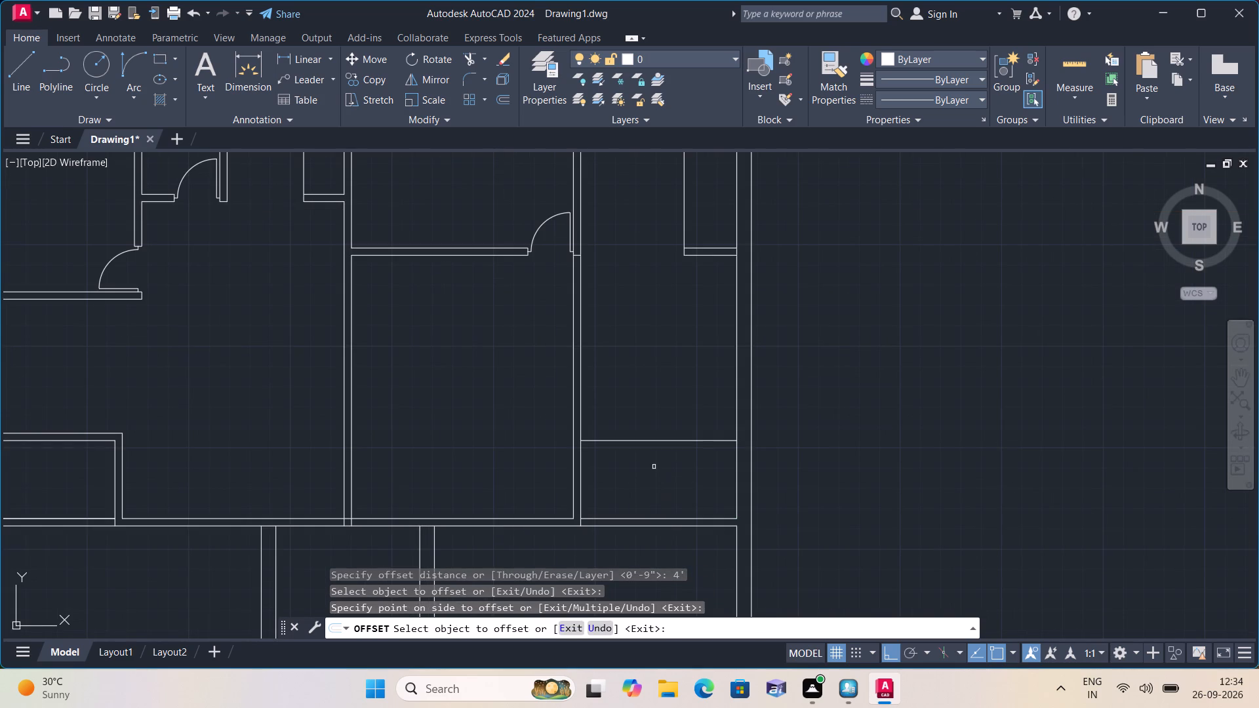
key(space)
Offset the new horizontal line in the narrow right room 4.5" upward to form a partition.
key(space)
text(4.5")
key(space)
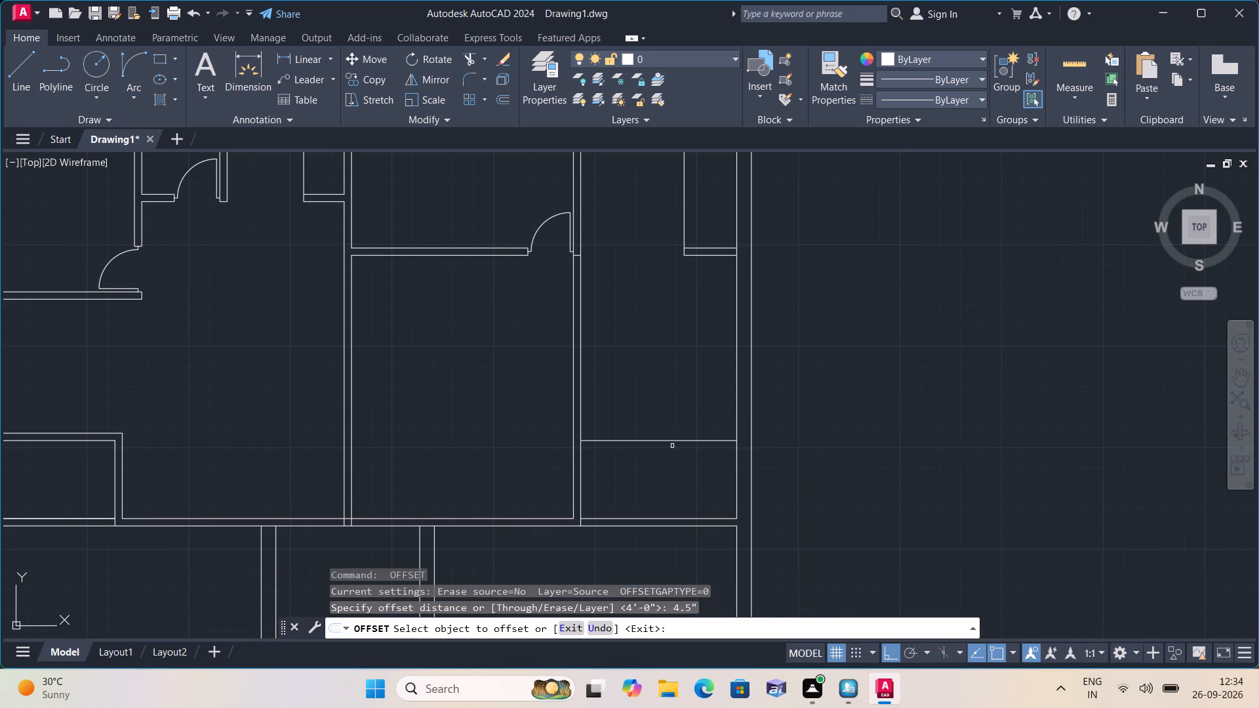
click(672, 442)
click(658, 389)
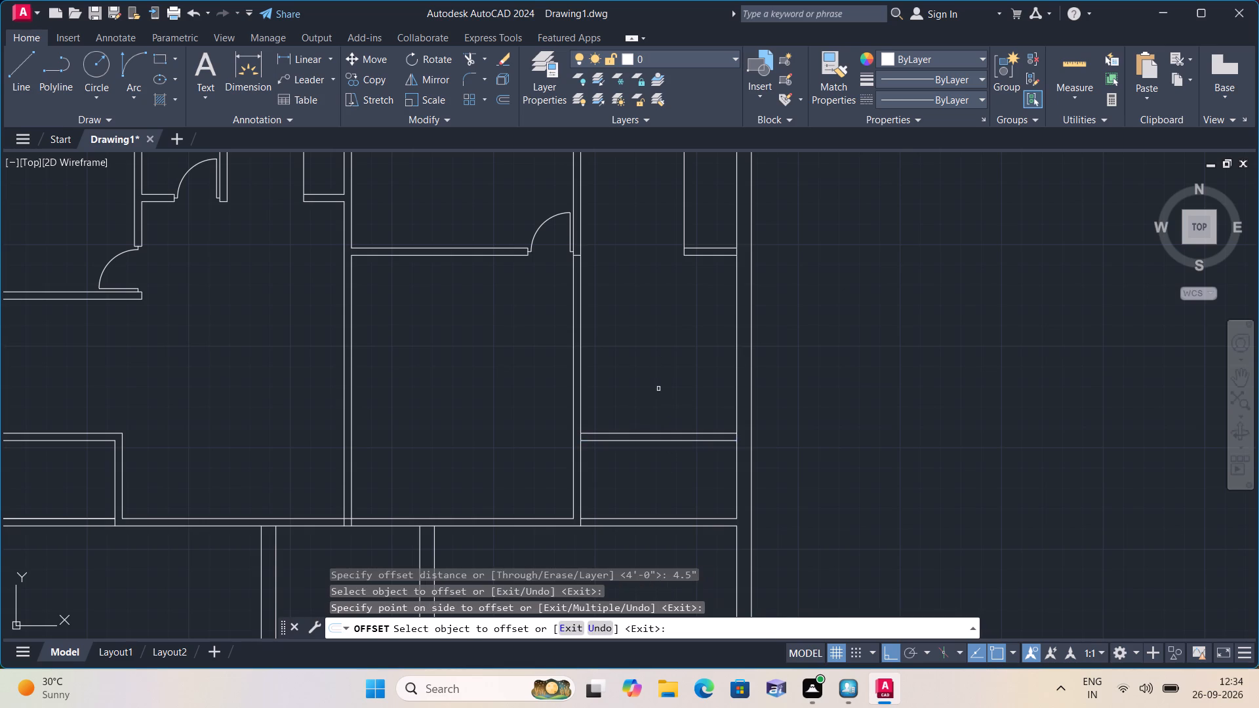
key(space)
Offset the upper line of the new 4.5" partition in the narrow right room 4' upward.
key(space)
text(4')
key(space)
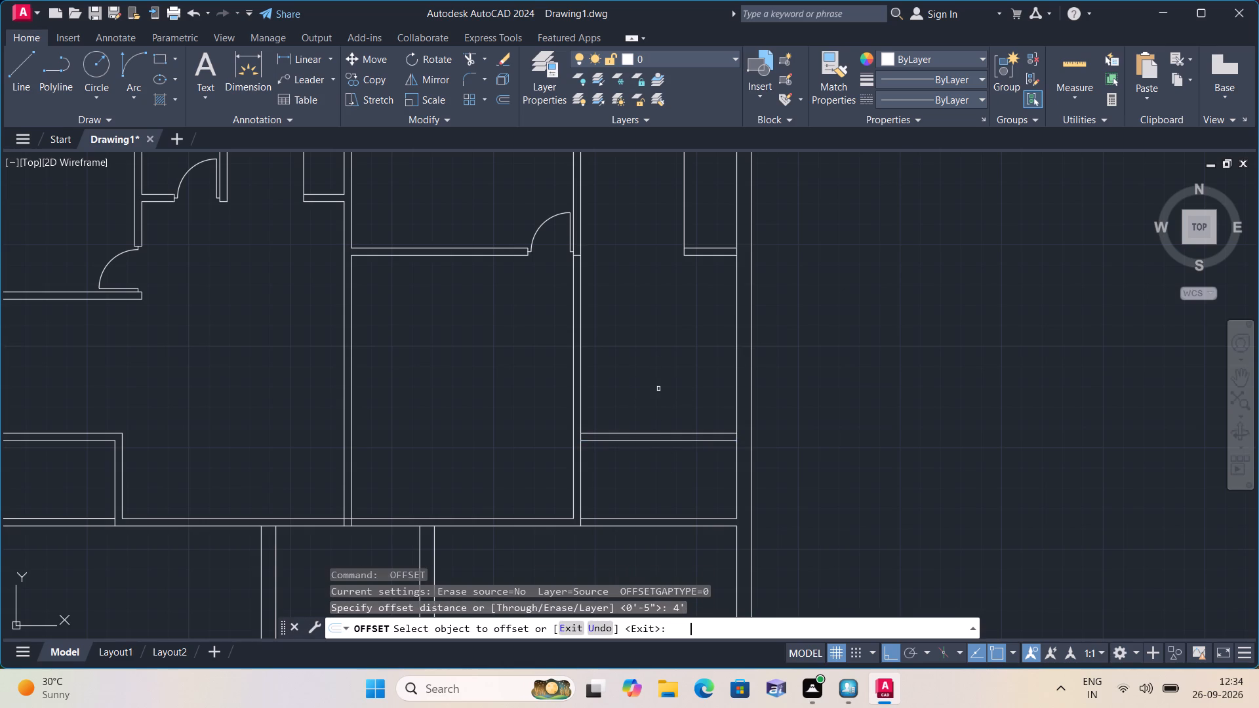
click(656, 431)
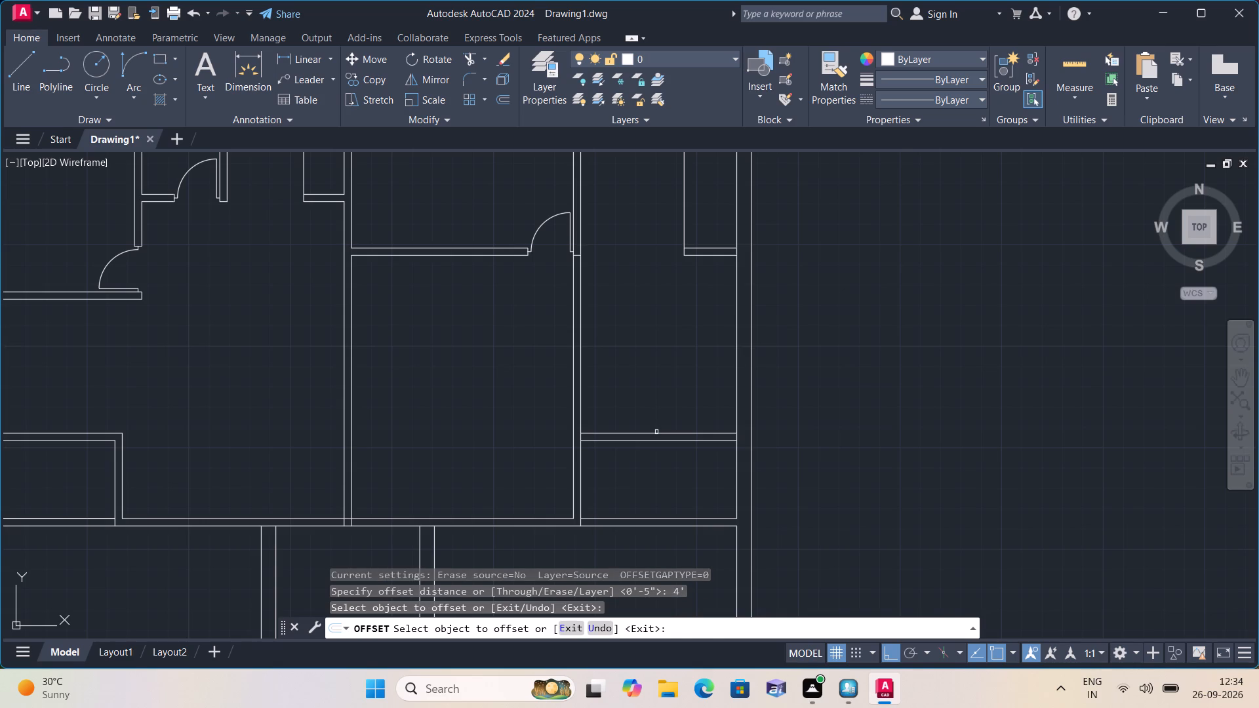
click(657, 433)
click(639, 328)
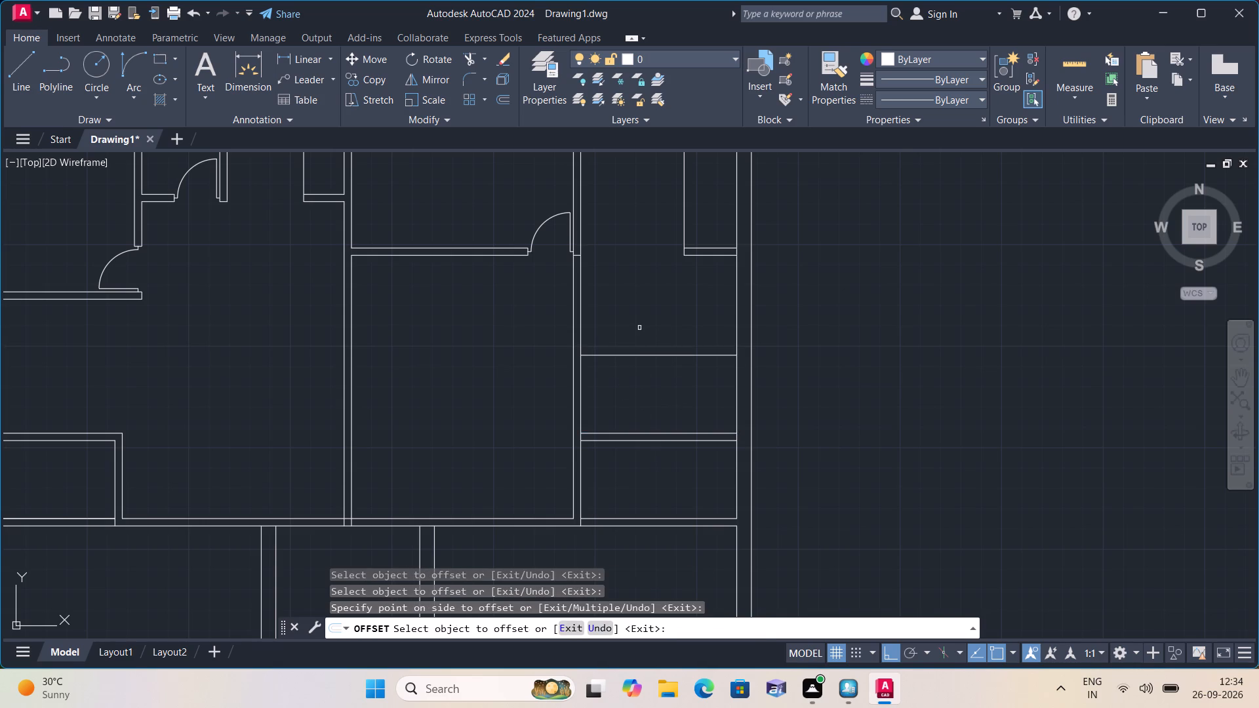
key(space)
Offset the topmost new horizontal line in the narrow right room 4.5" upward to form a second partition.
key(space)
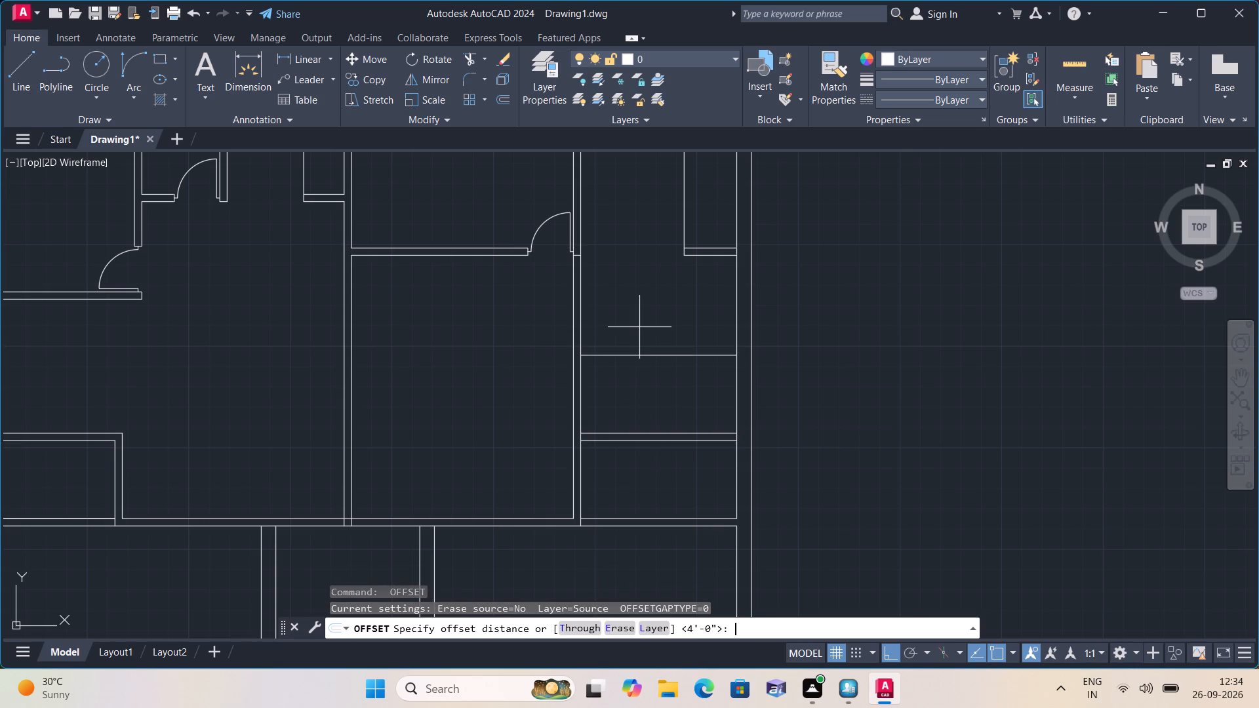
text(4.5")
key(space)
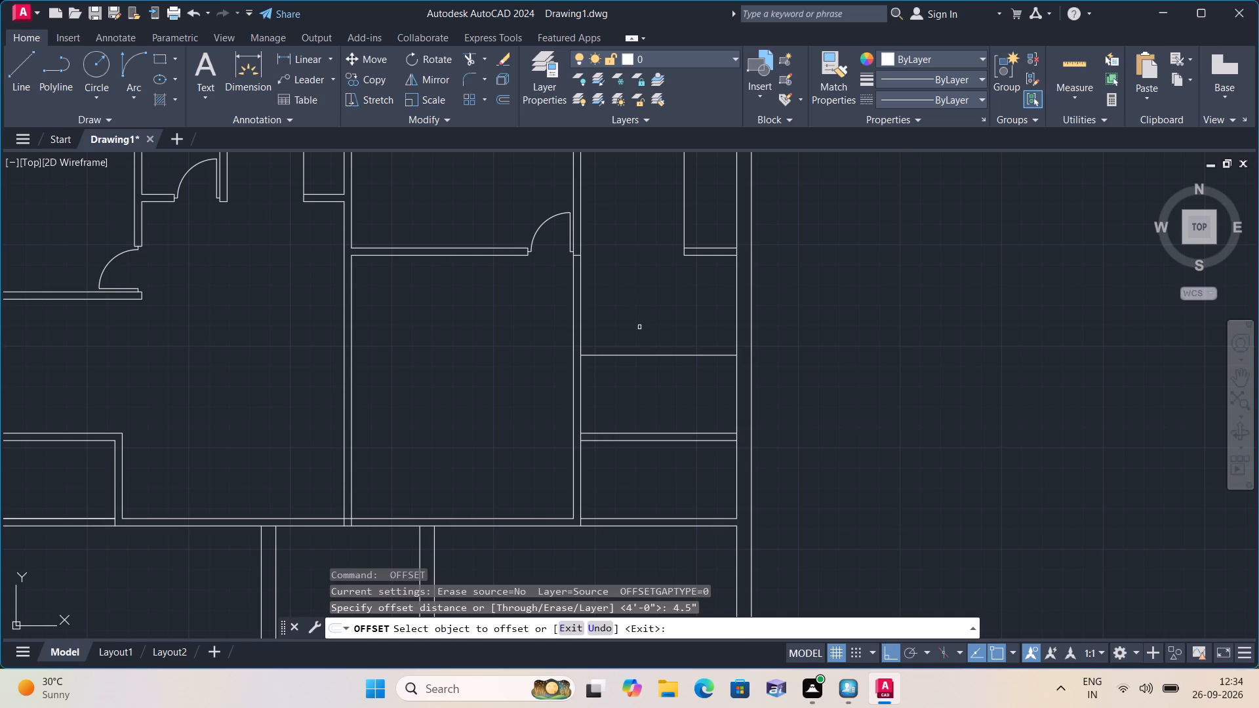
click(660, 353)
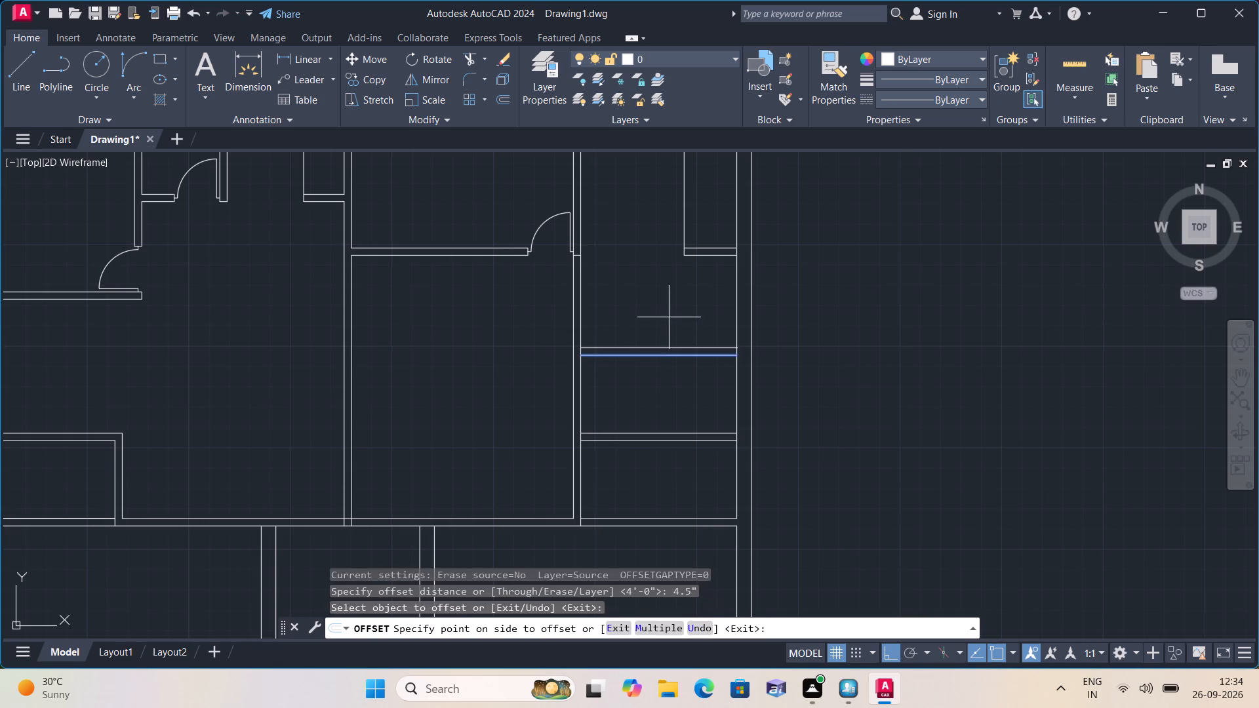
click(669, 317)
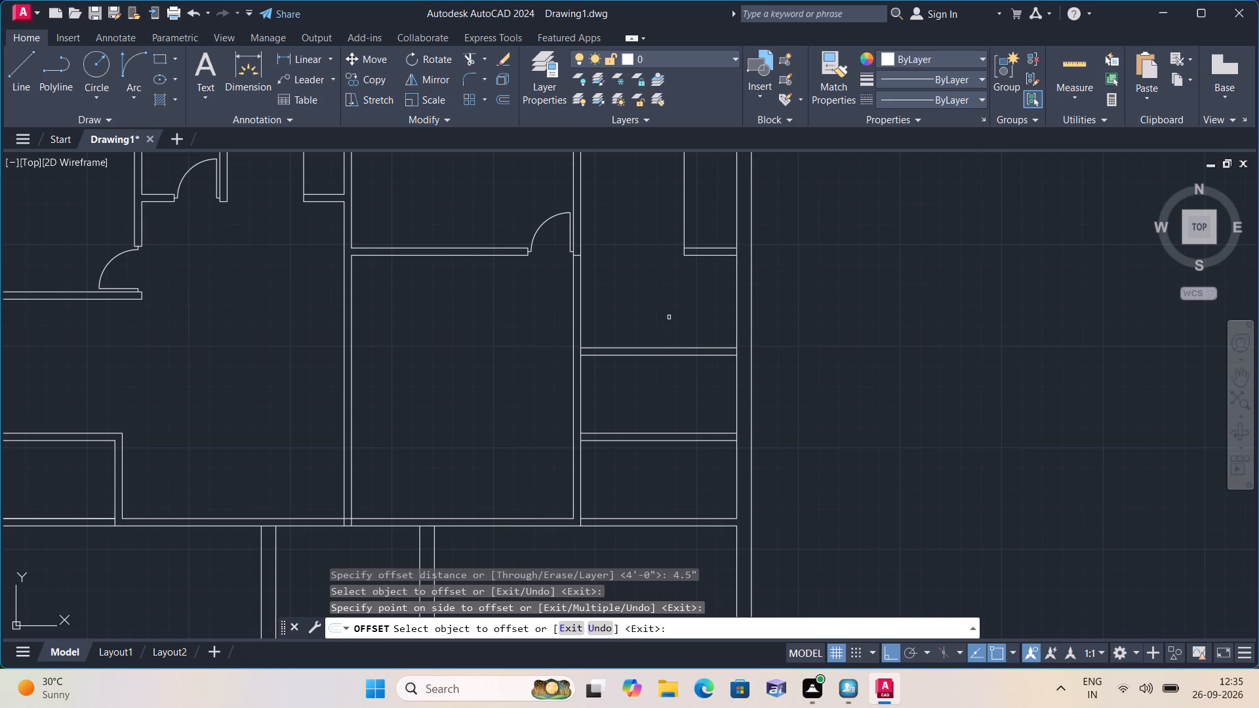
key(space)
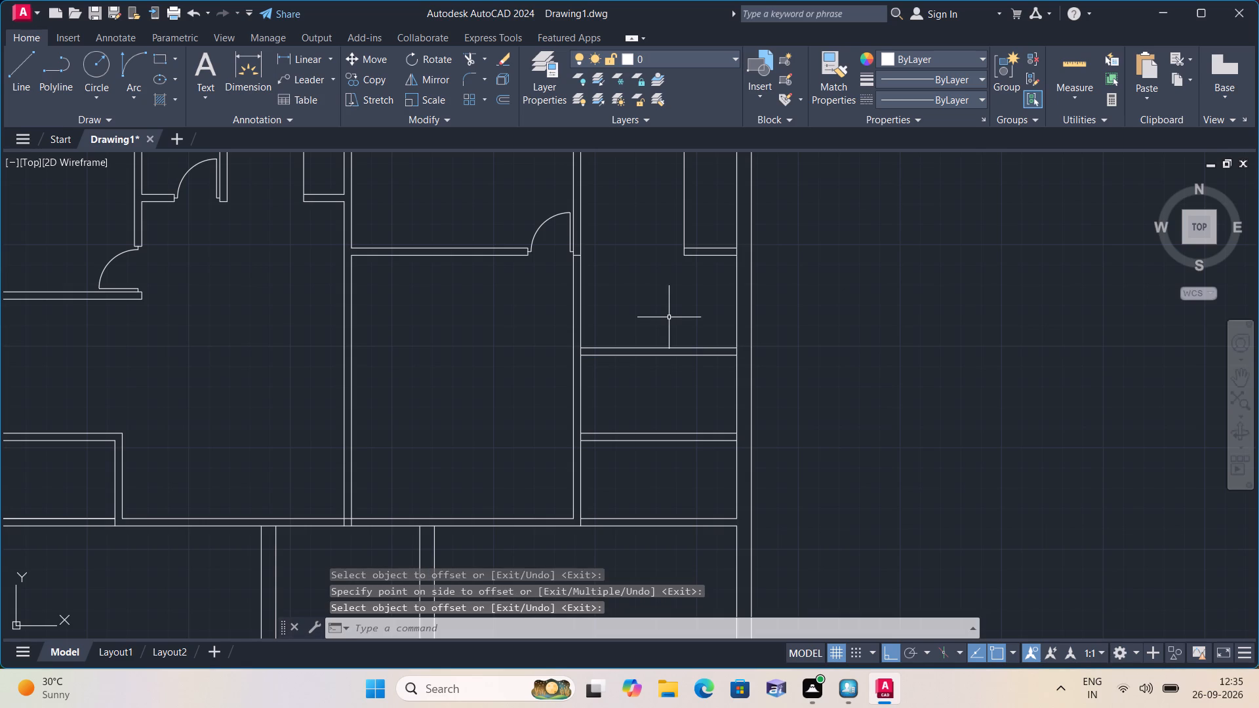
Draw a line extending the second partition's upper line left across the thickness of the adjoining vertical partition.
text(l)
key(space)
scroll(602, 351, up, 1)
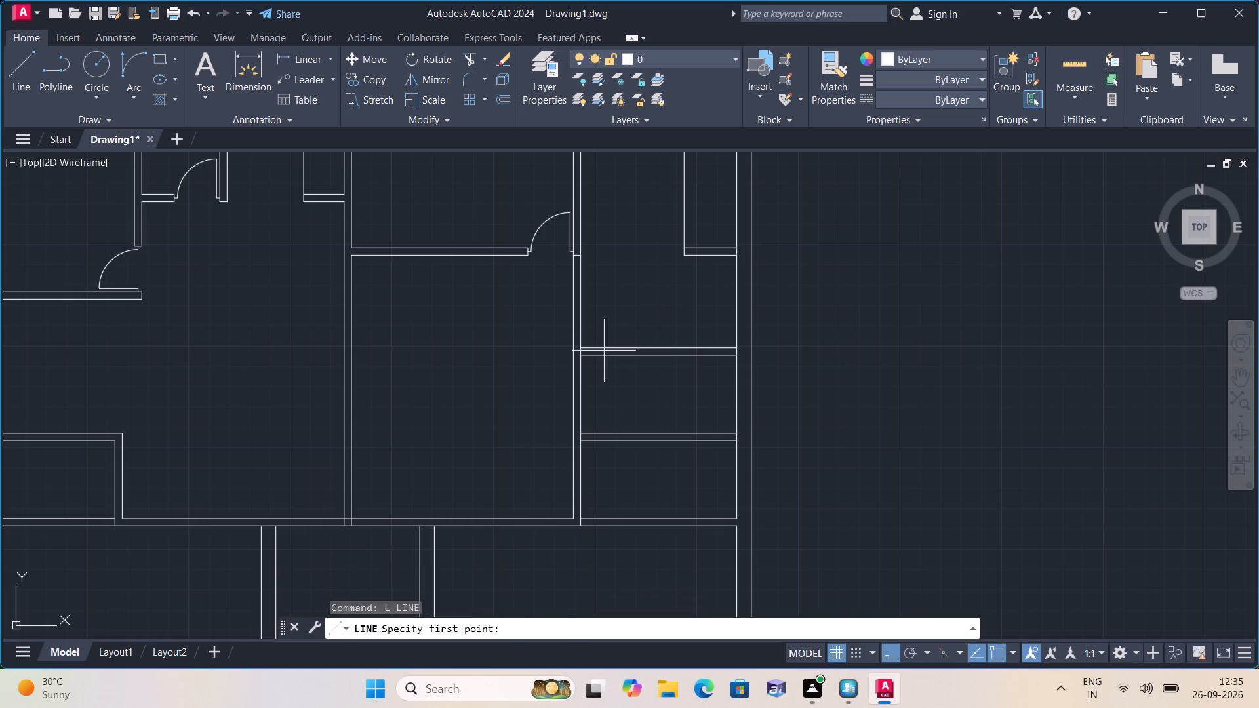
scroll(602, 351, up, 1)
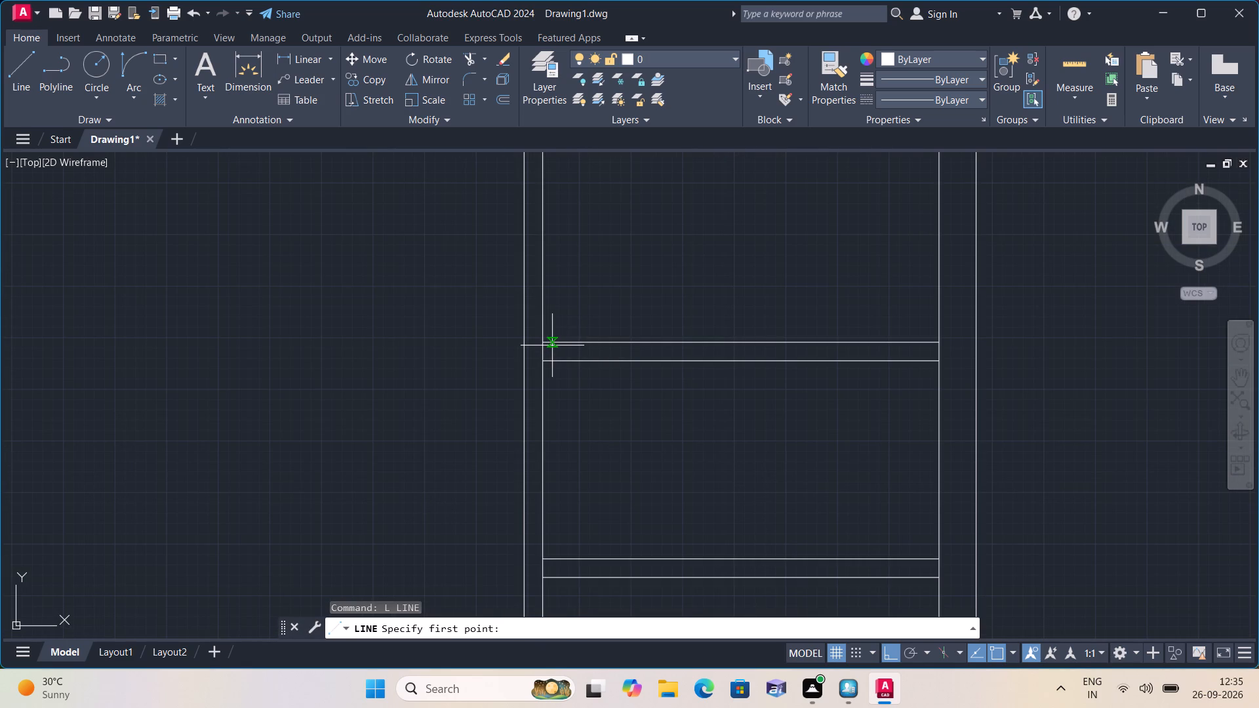
click(542, 340)
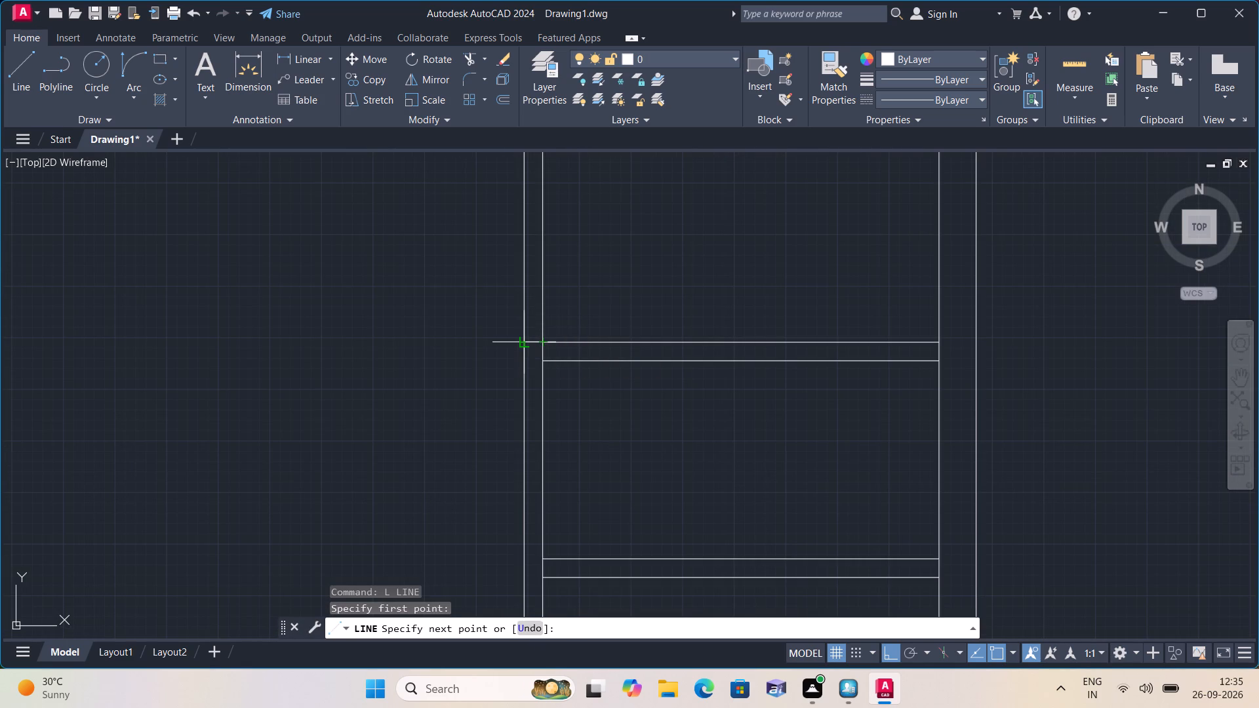
click(525, 340)
key(space)
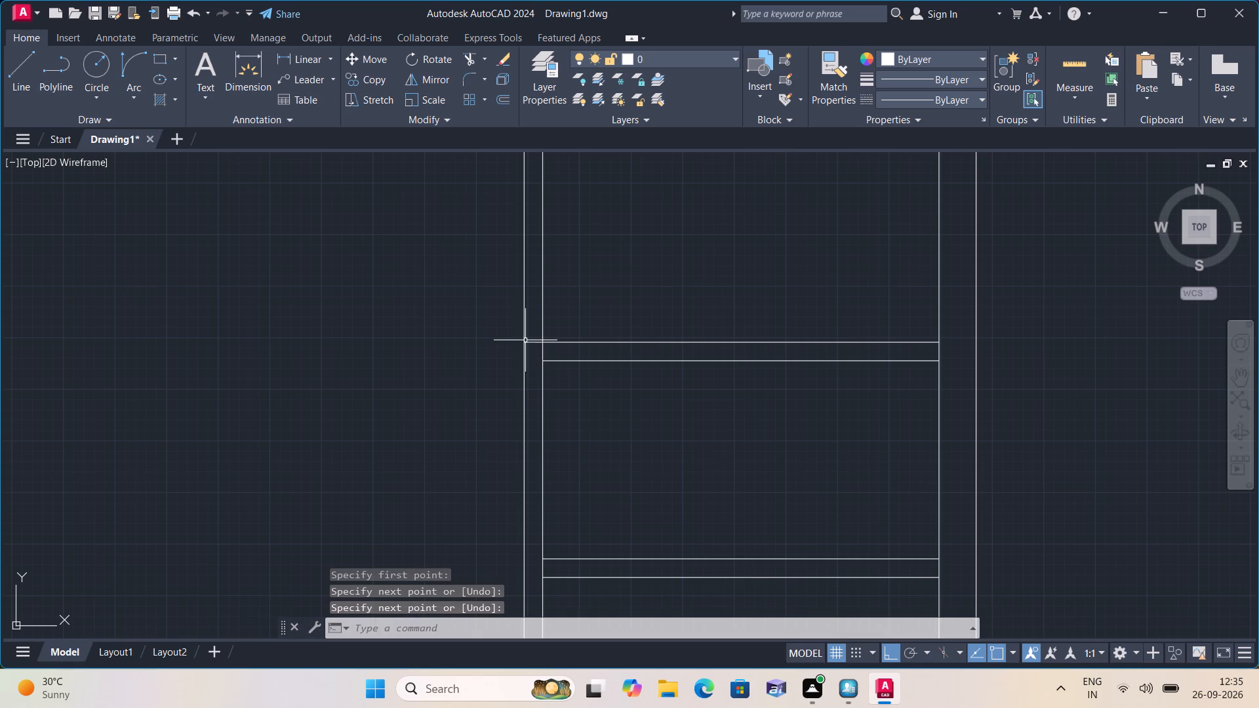
Trim both lines of the vertical partition between the door above and the second new horizontal partition.
scroll(553, 344, up, 1)
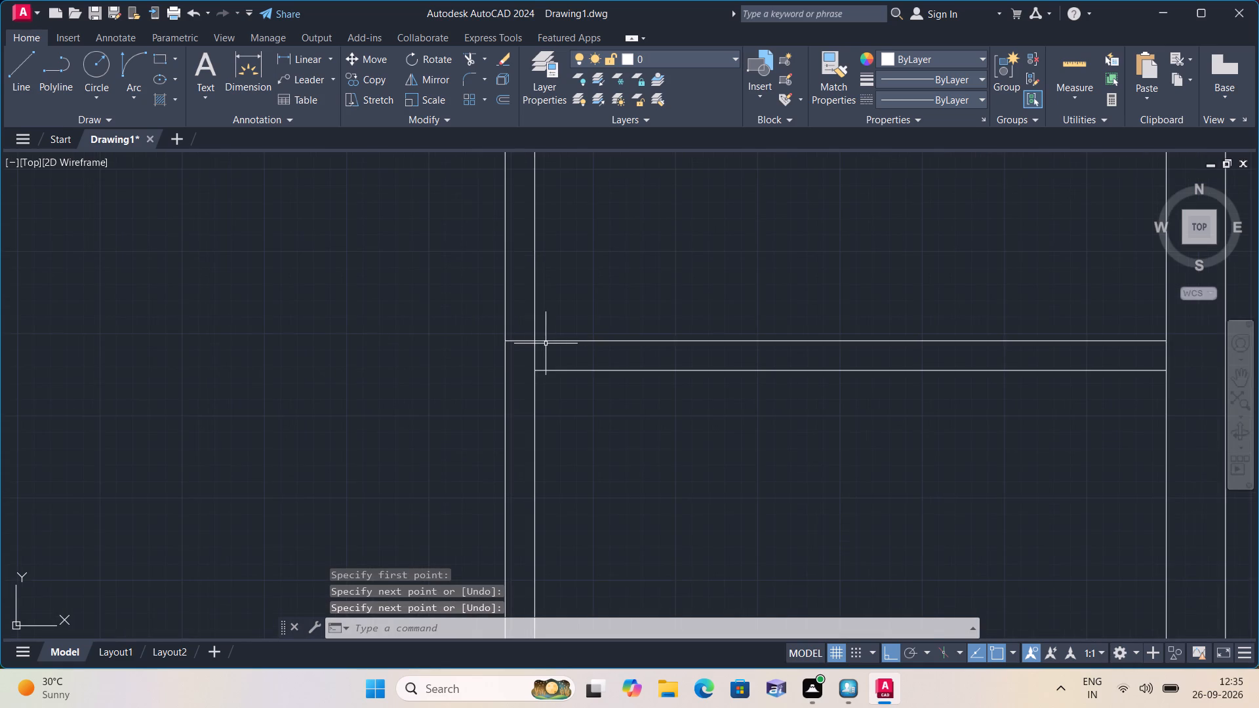
scroll(543, 344, down, 3)
text(trim)
key(space)
click(598, 313)
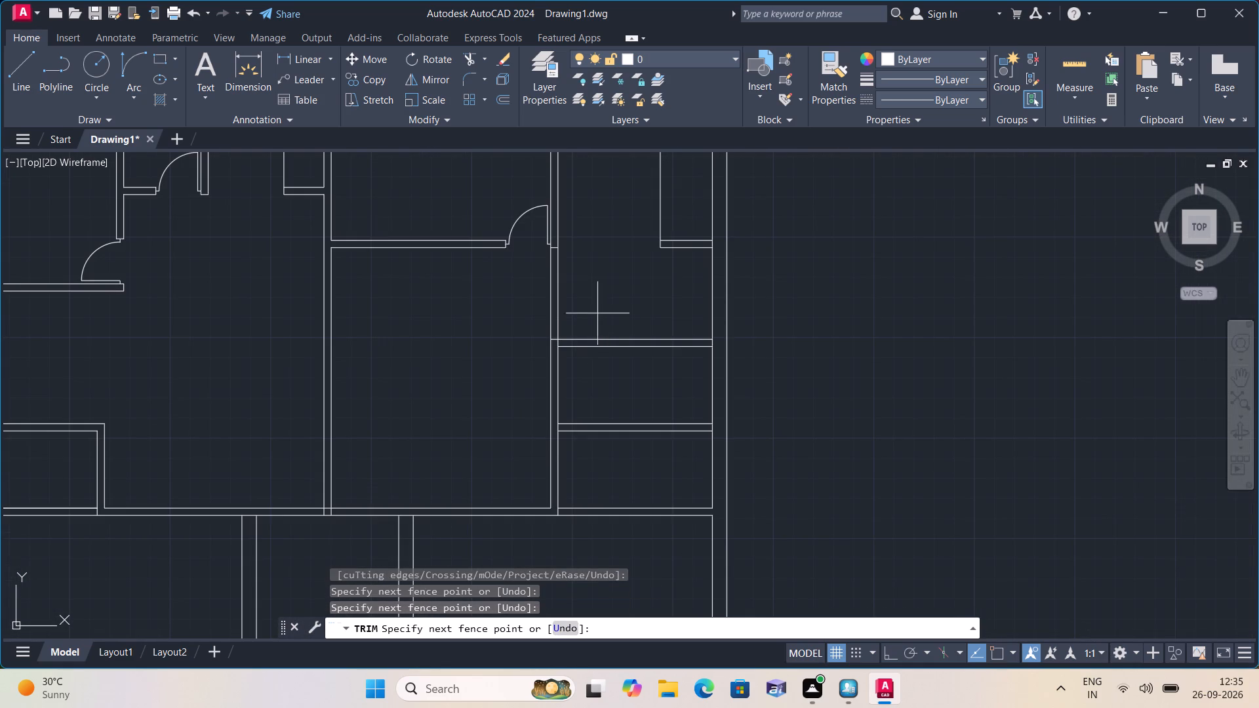
click(466, 321)
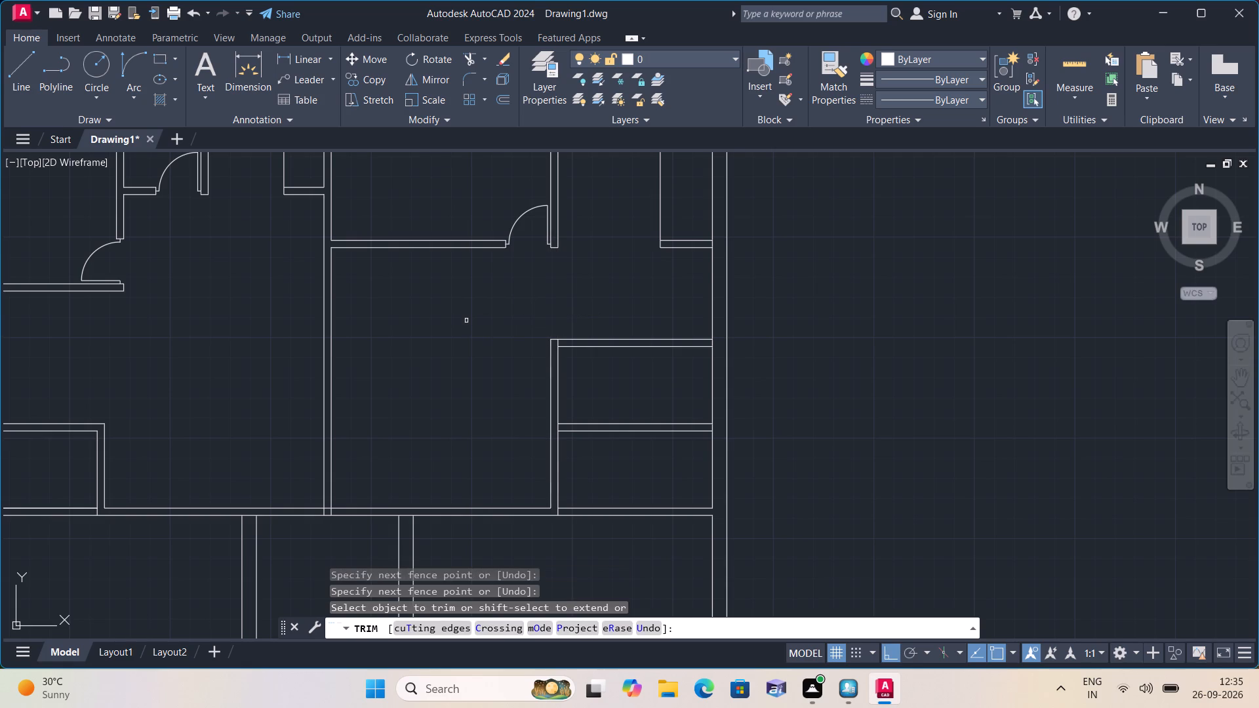
key(Escape)
Draw a short vertical line across the upper new partition's left end, between its upper and lower lines.
middle_drag(466, 321, 494, 378)
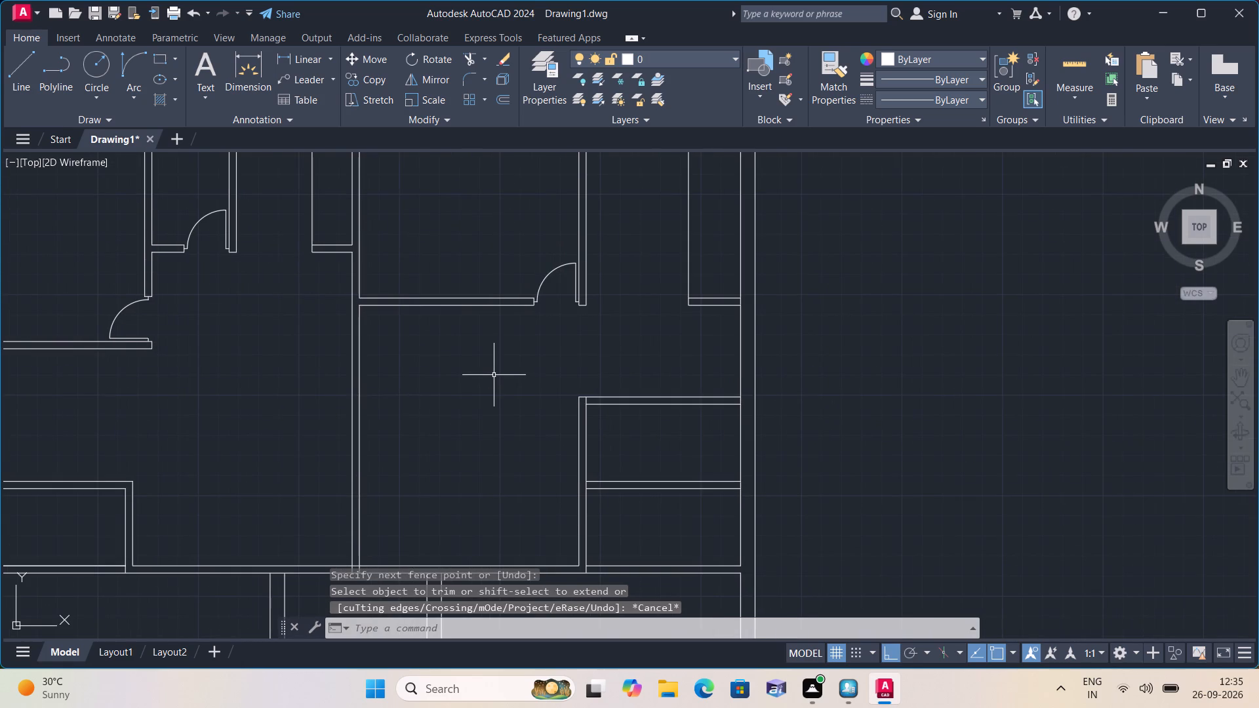
text(l)
key(space)
scroll(576, 385, up, 3)
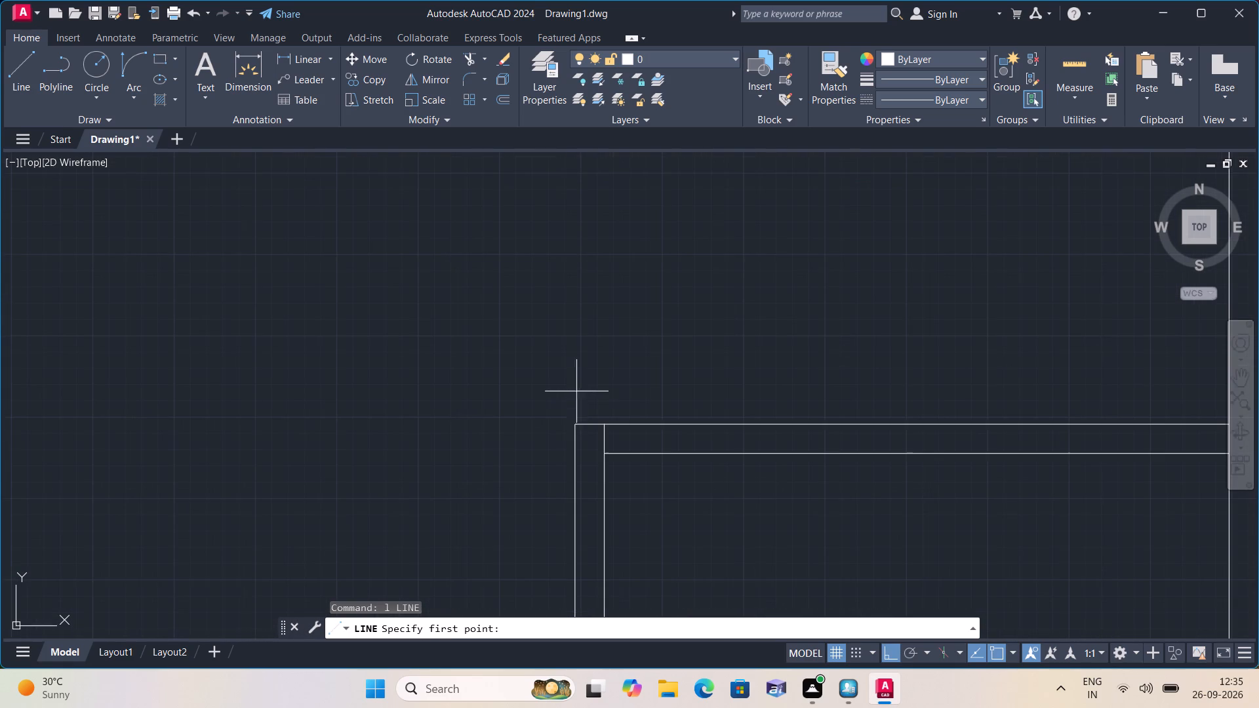
click(603, 422)
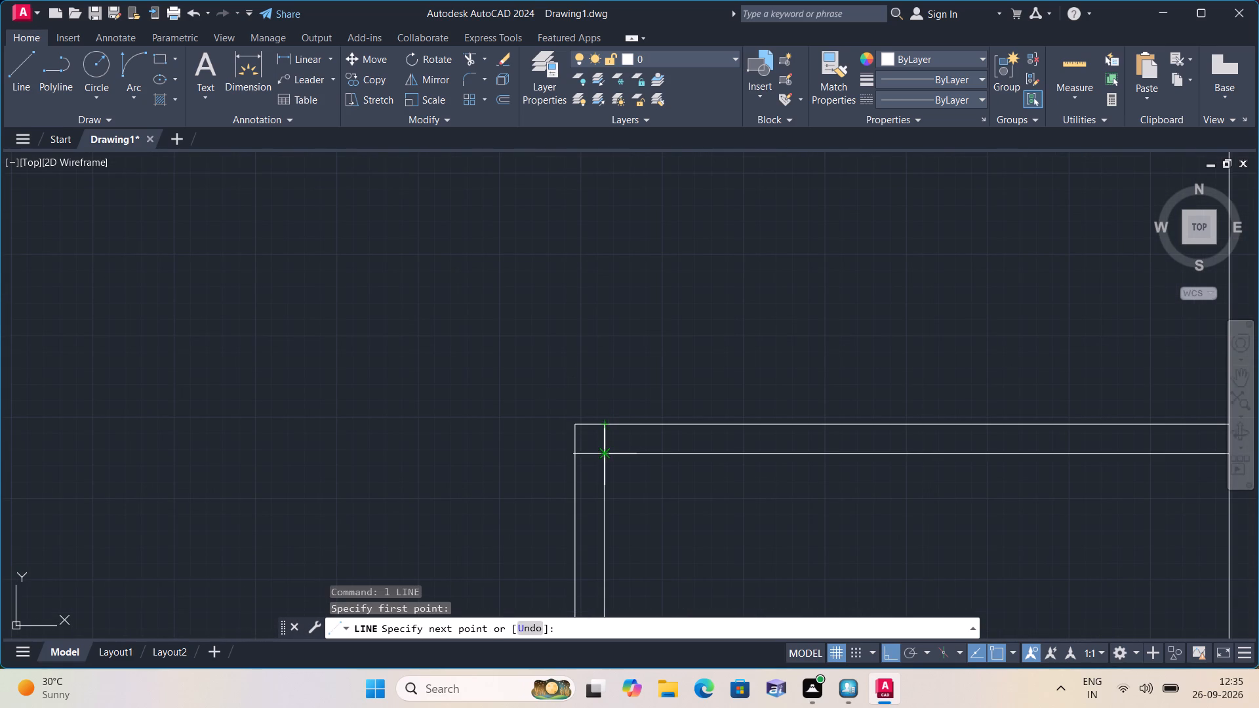
click(607, 452)
key(space)
Draw connected lines from the jamb's midpoint along the upper new partition, 2", 2' and 2" long, ending up at its upper line.
key(space)
click(607, 437)
text(2")
key(space)
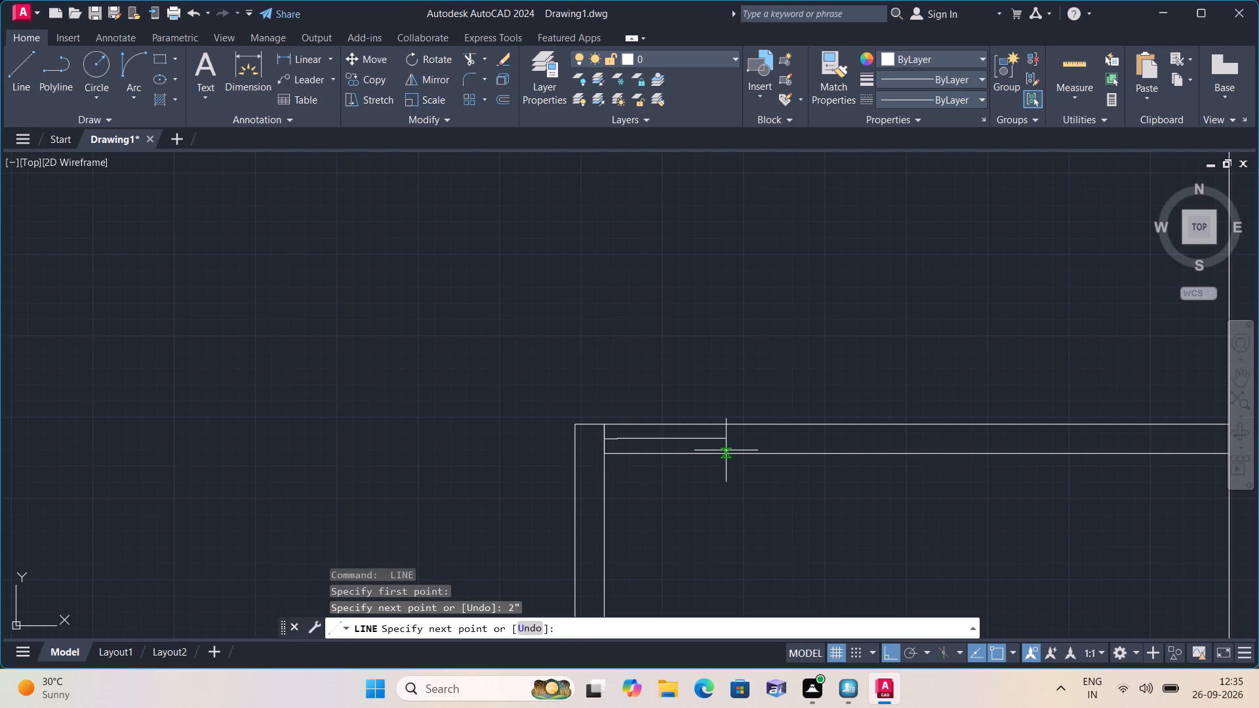
key(2)
key(apostrophe)
key(space)
text(2")
key(space)
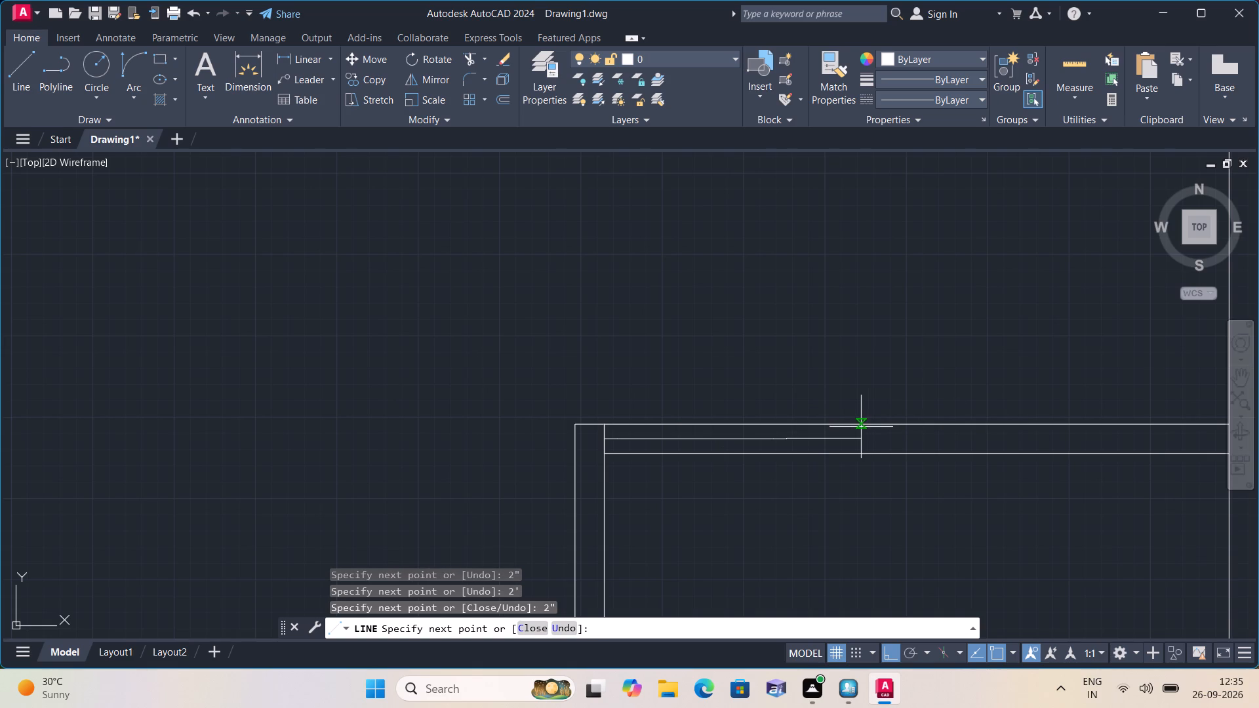
click(785, 420)
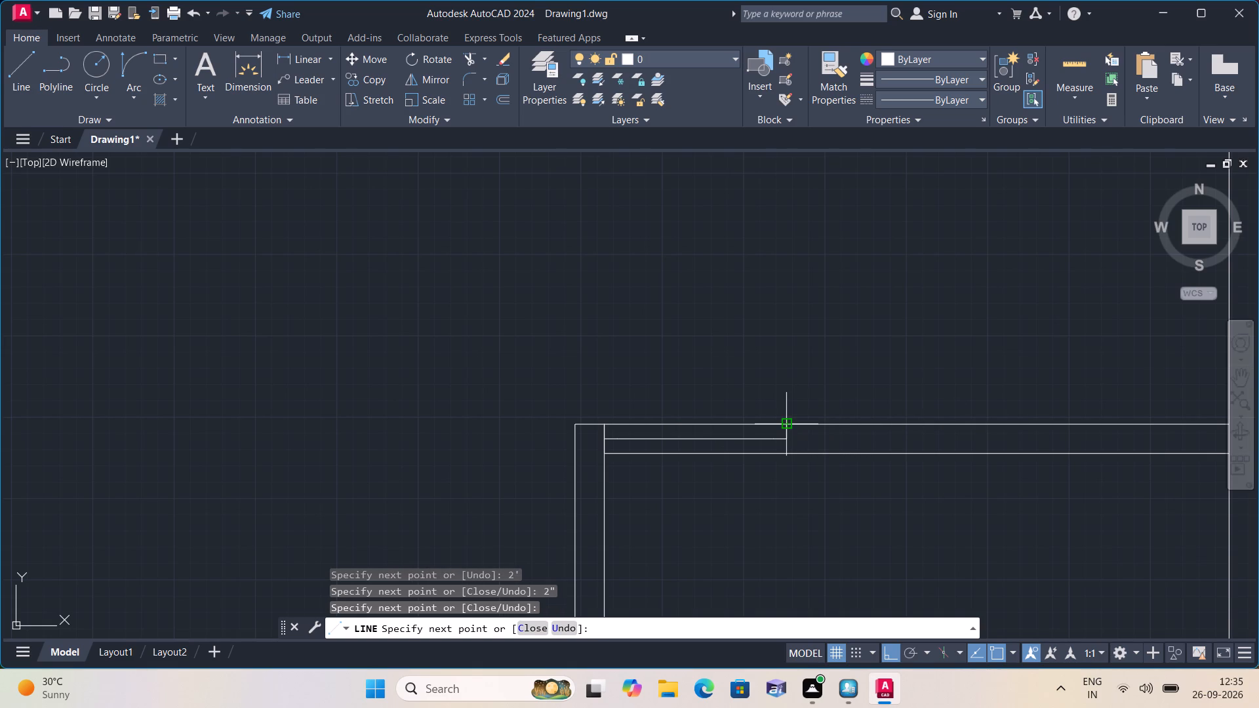
Draw a vertical line from the far end of the door centre line down to the partition's lower line.
key(space)
key(space)
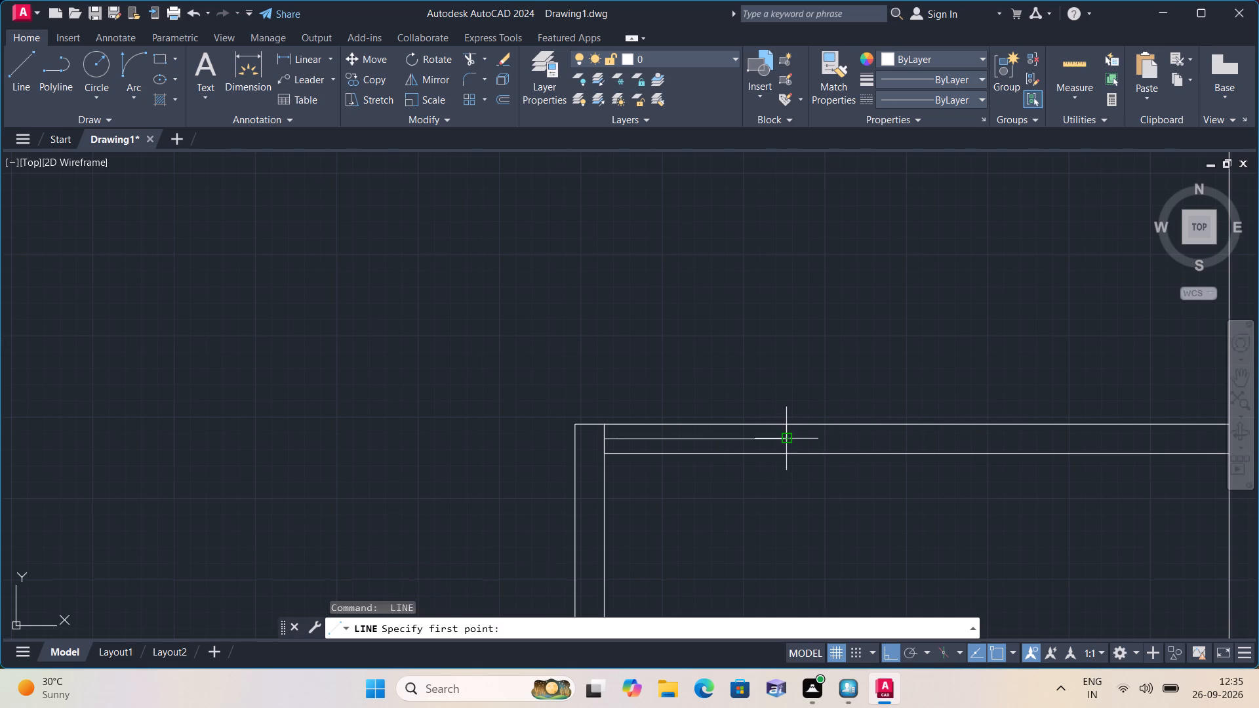
click(786, 438)
click(788, 452)
key(space)
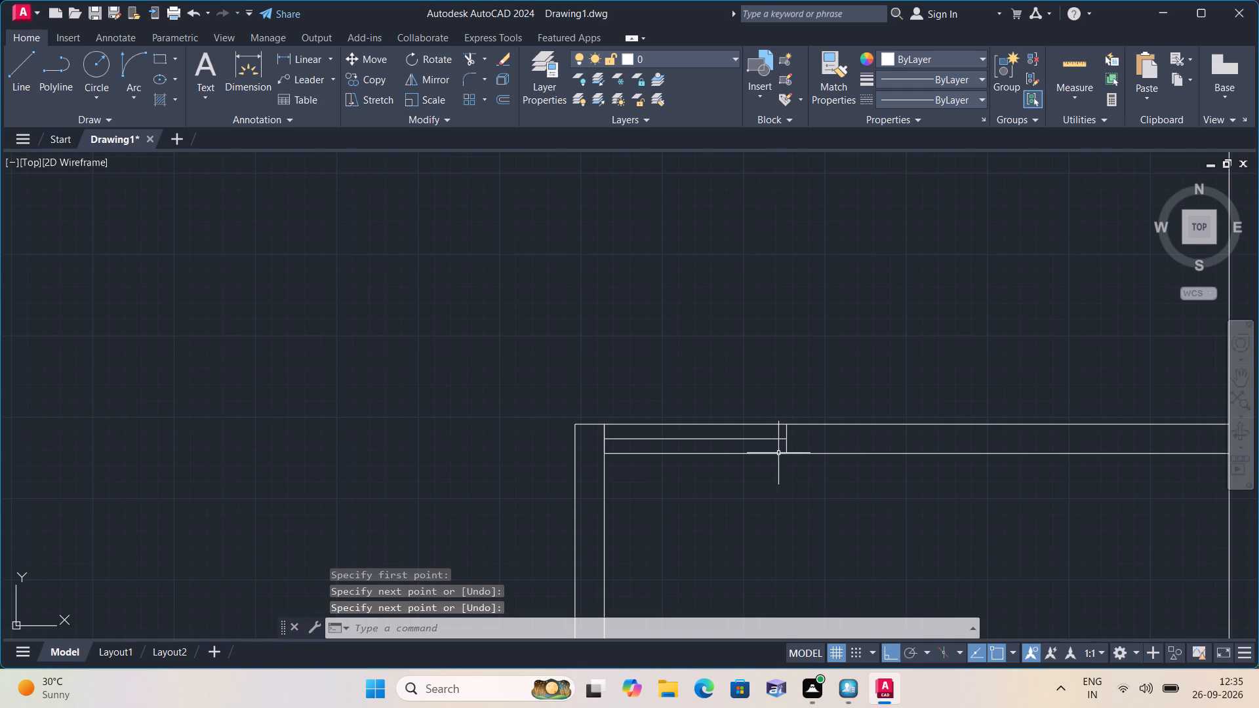
Delete the 2' middle segment between the two 2" door frame stubs.
click(761, 437)
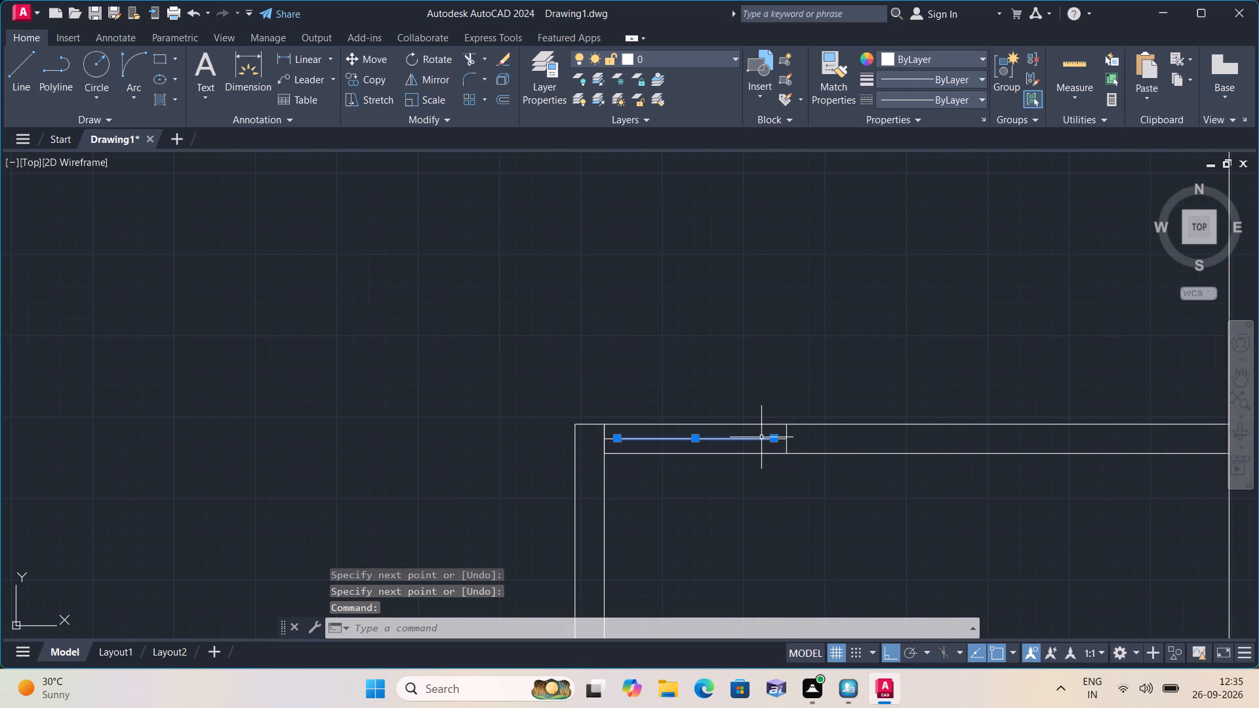
key(Delete)
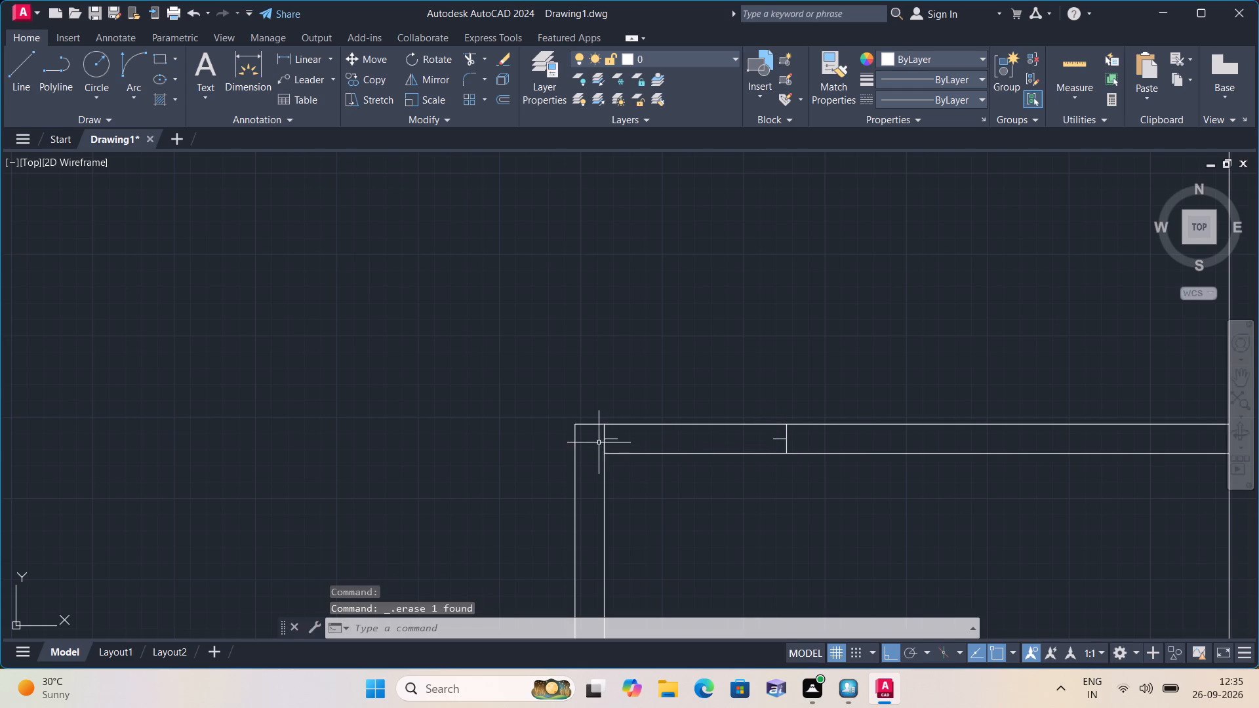
Delete the short vertical line overlapping the wall line at the partition's left end.
click(605, 443)
key(Delete)
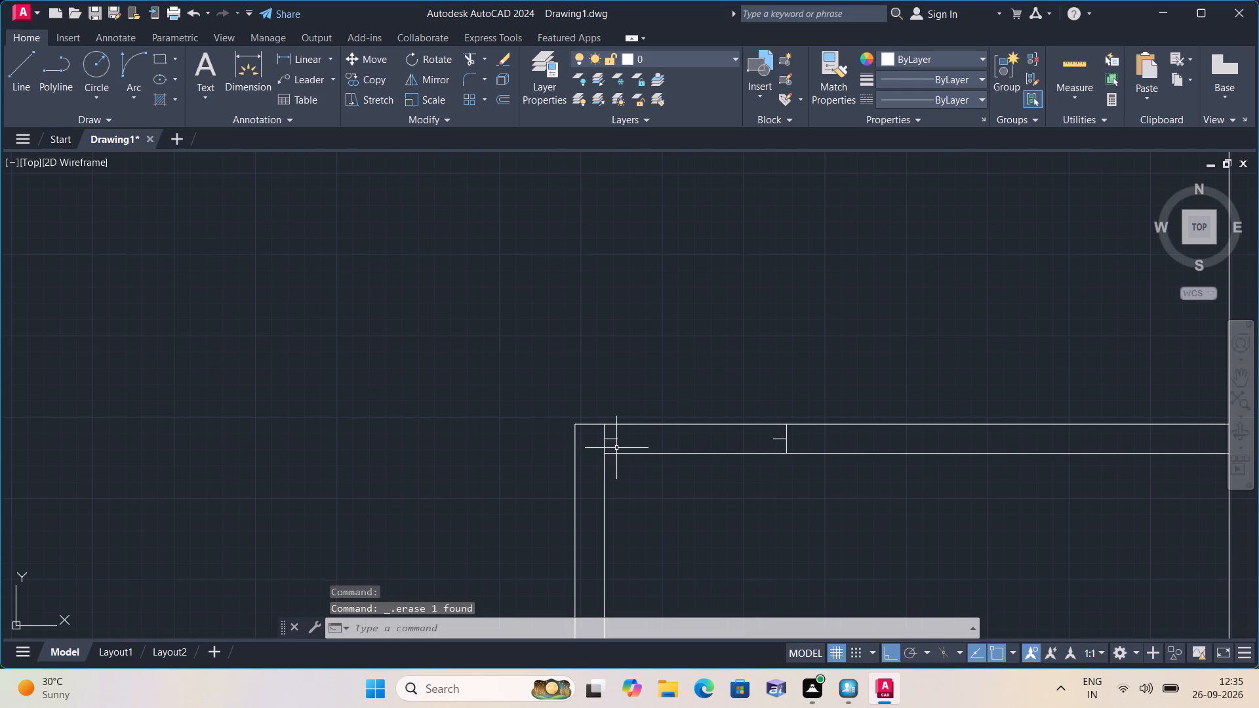
click(603, 448)
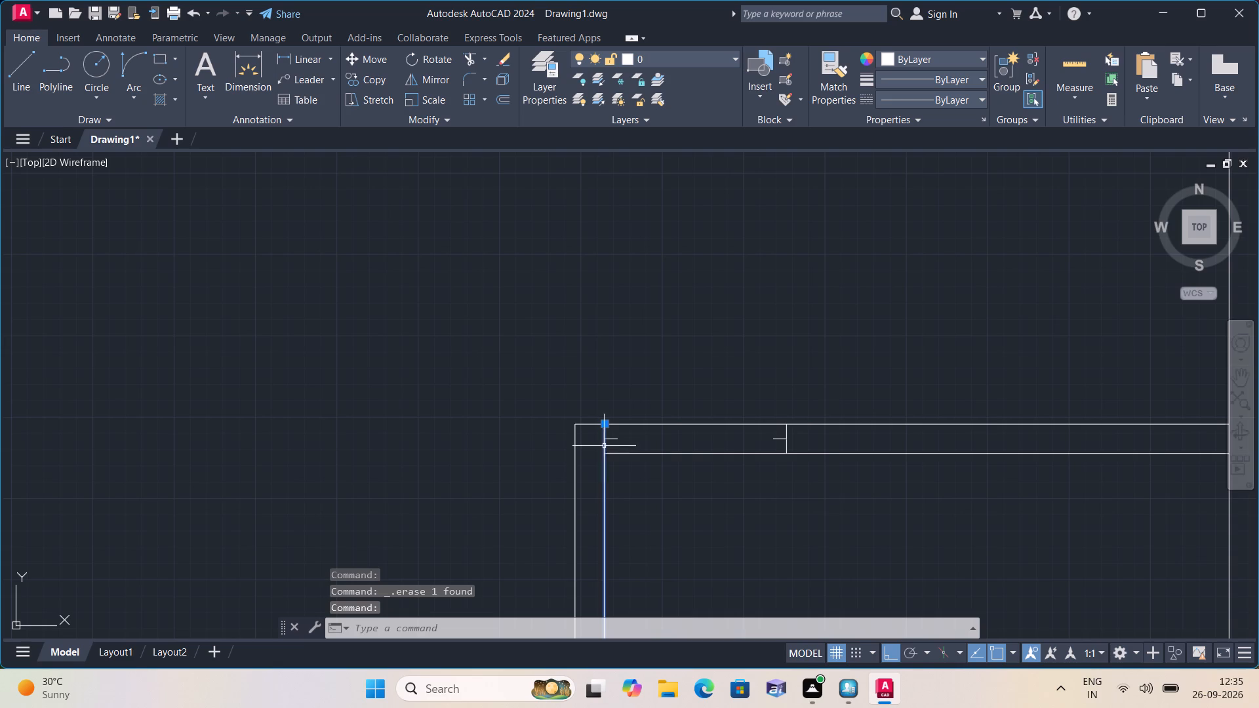
key(Escape)
Draw the 2' door leaf downward from the free end of the left frame stub.
text(l)
key(space)
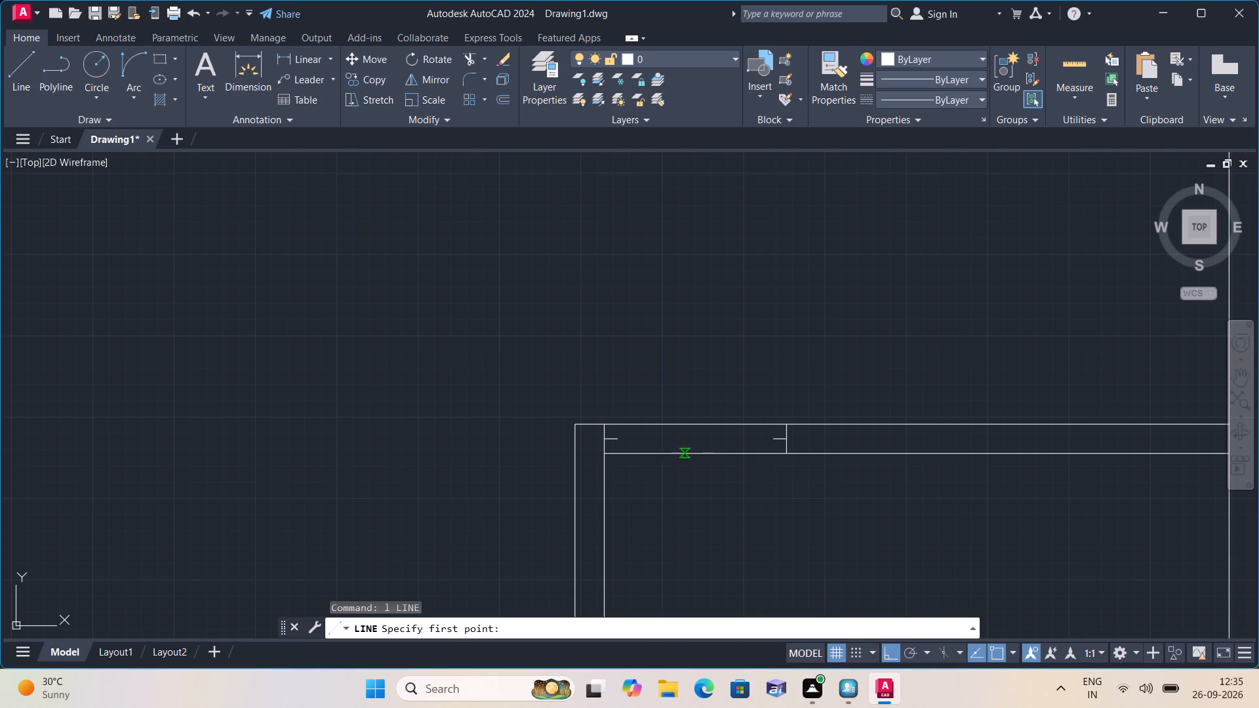
click(618, 439)
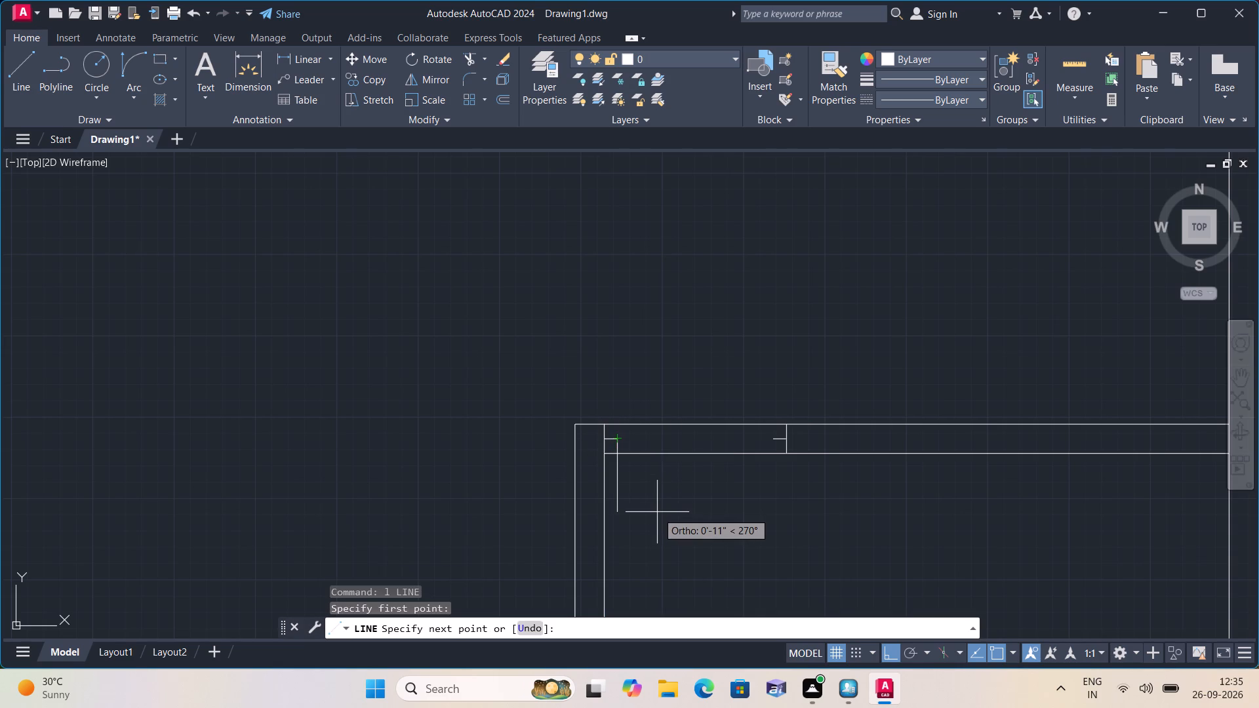
key(2)
text(')
key(space)
key(Escape)
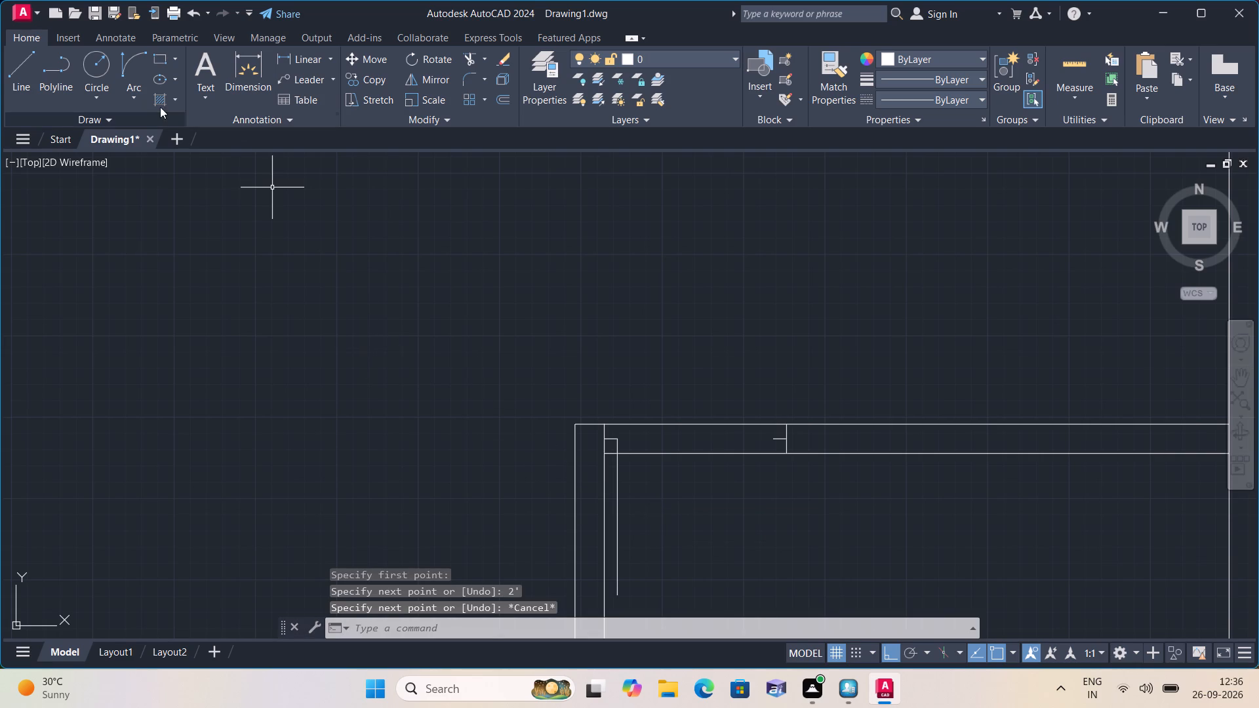
Draw a start-end-direction arc from the door leaf's lower end to the right frame stub as the door swing.
click(130, 108)
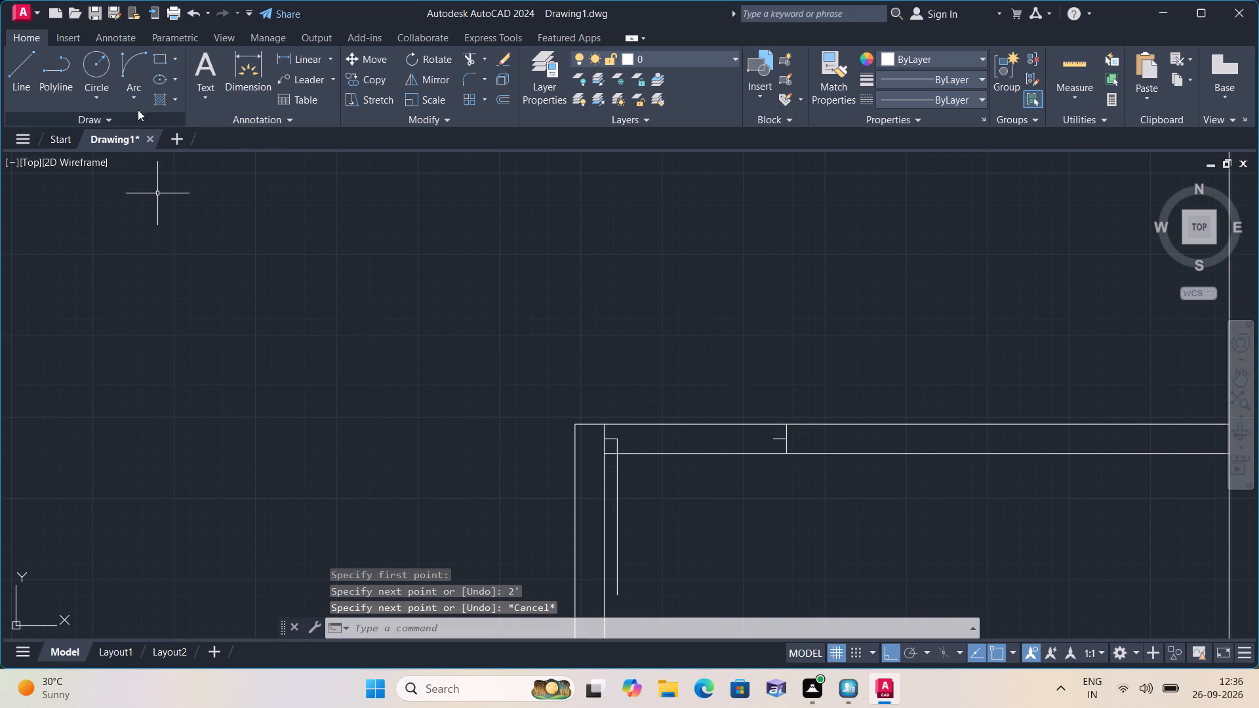
click(132, 98)
click(193, 296)
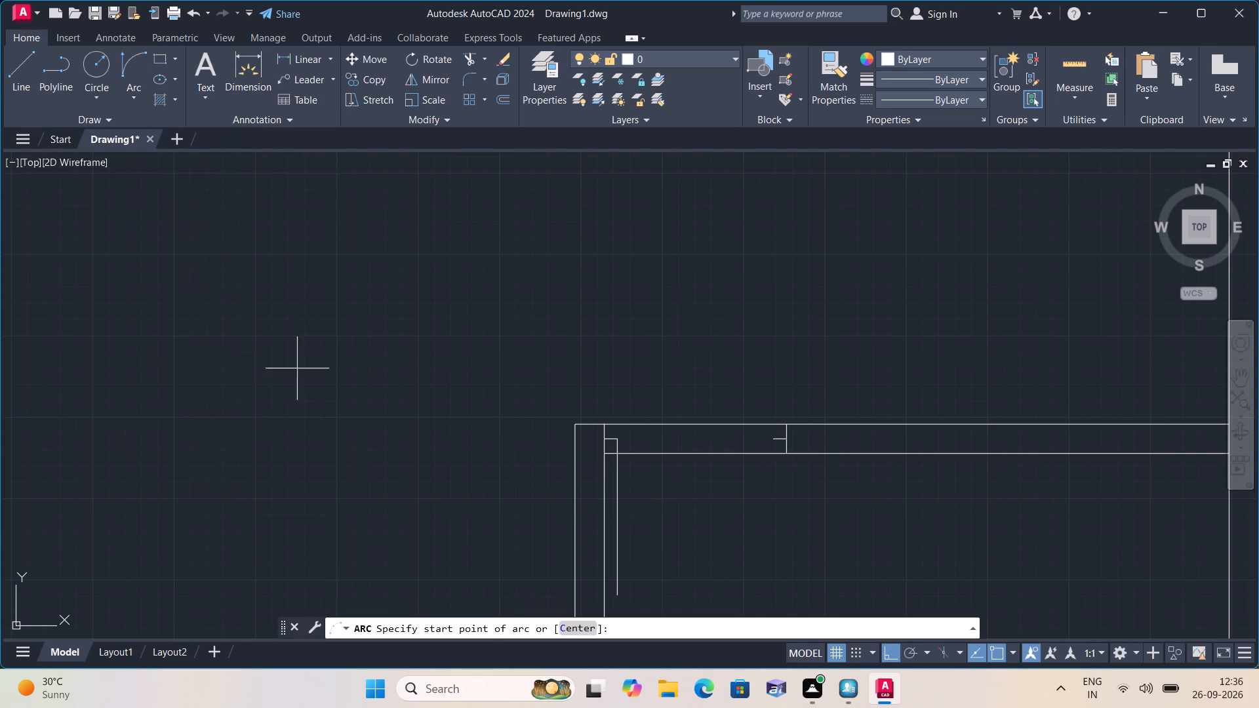
scroll(626, 600, up, 1)
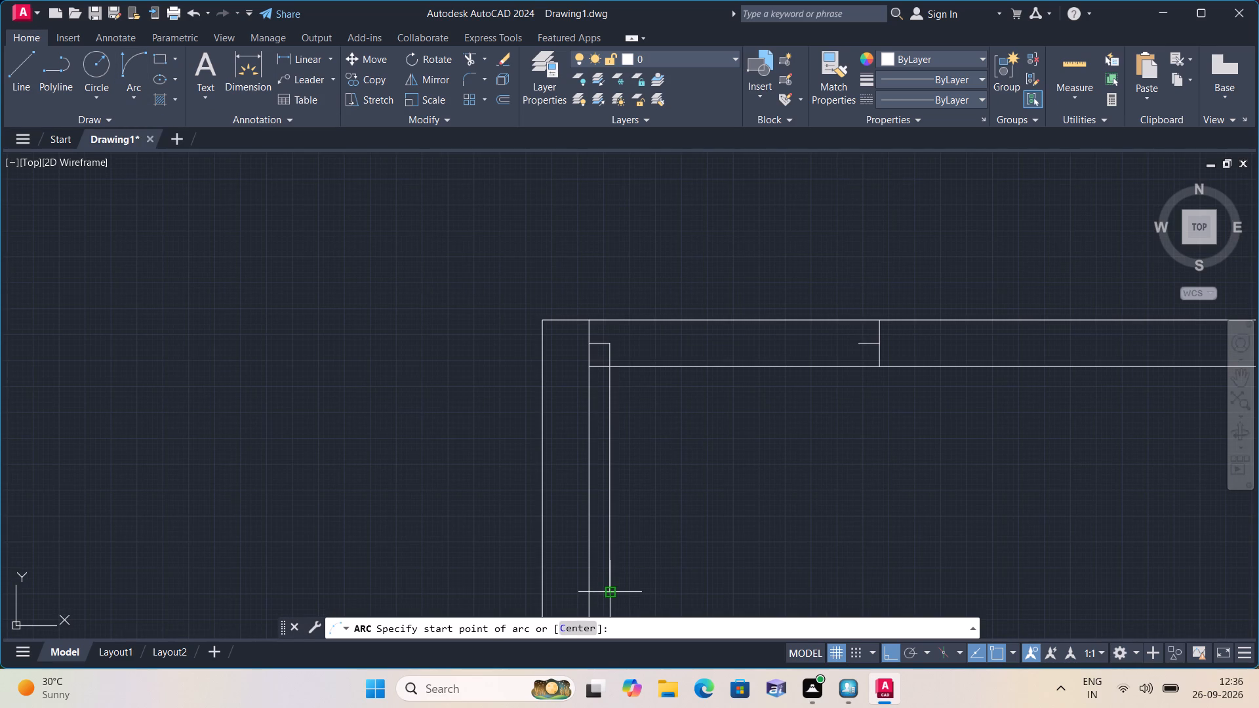
click(612, 589)
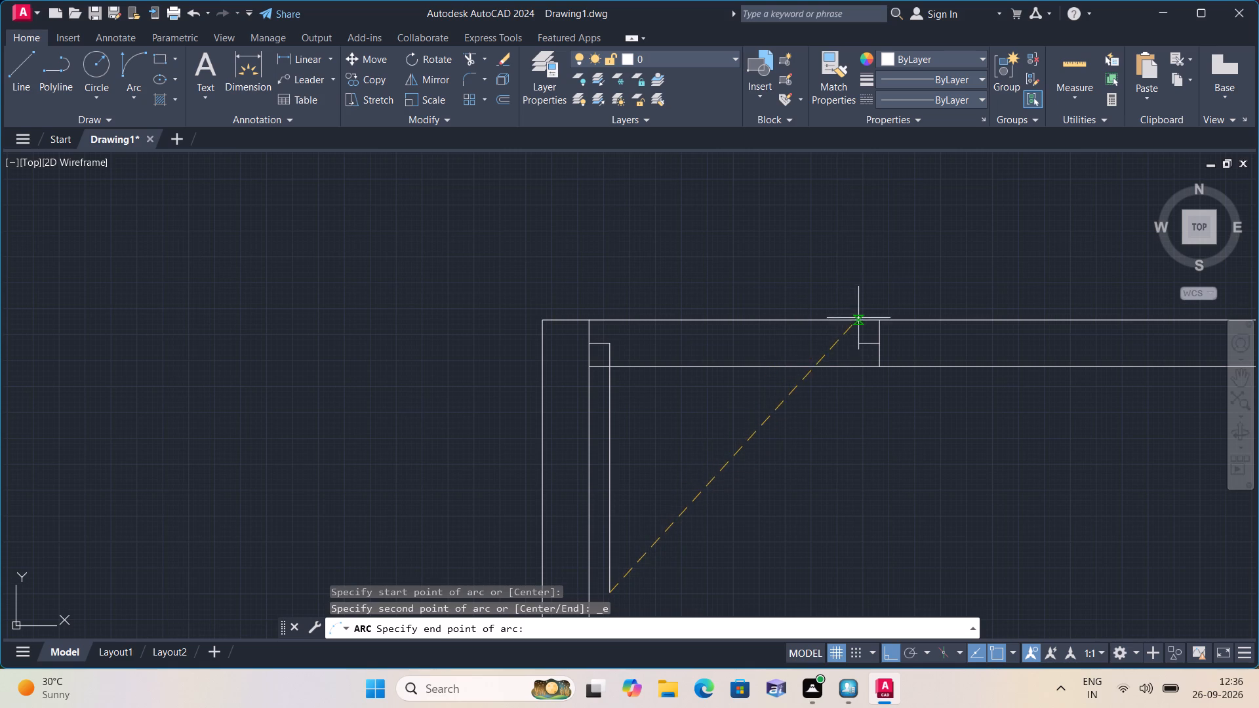
click(861, 344)
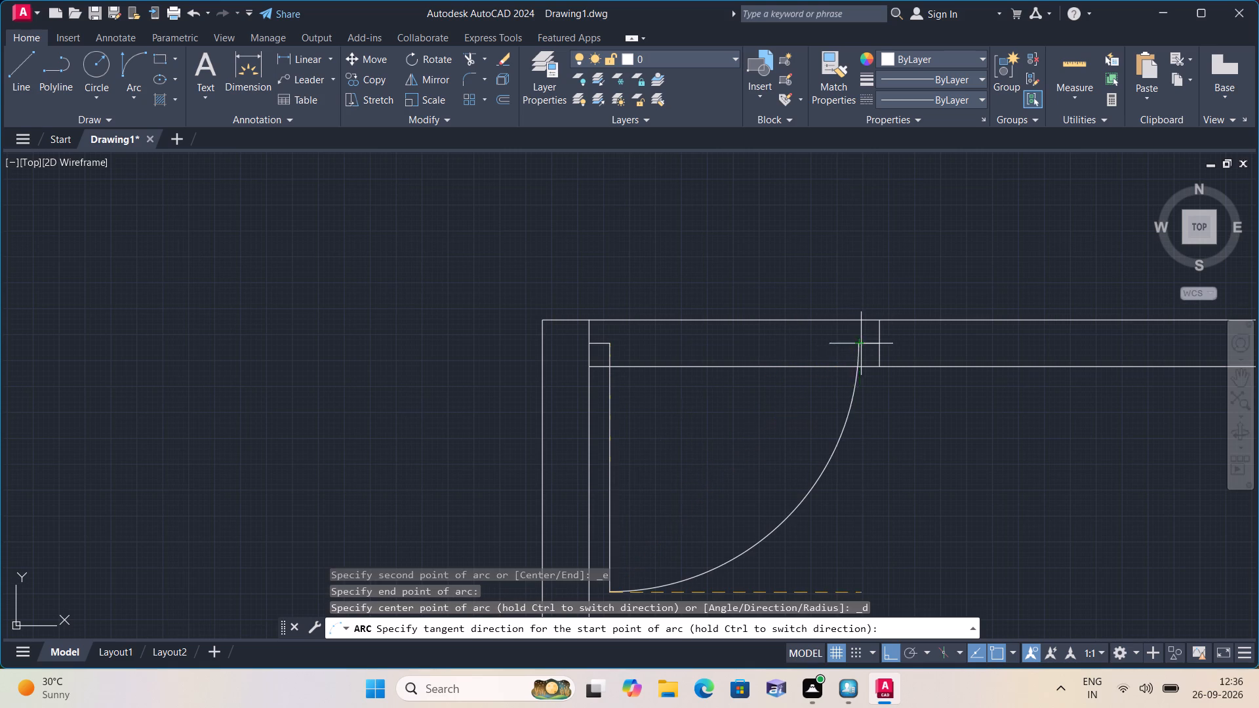
click(836, 526)
Draw a short vertical line across the horizontal wall below the narrow right room, at the room's lower-left corner.
scroll(832, 526, down, 2)
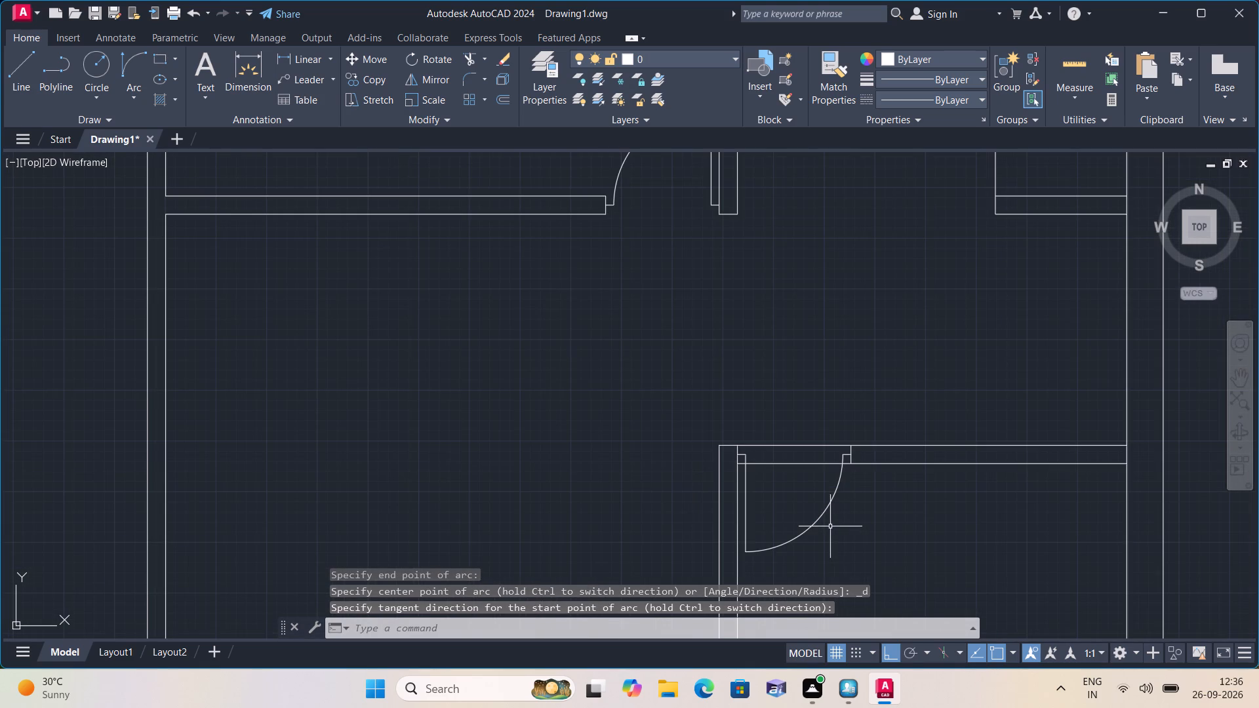
middle_drag(818, 511, 834, 443)
scroll(814, 508, down, 2)
middle_drag(774, 506, 765, 496)
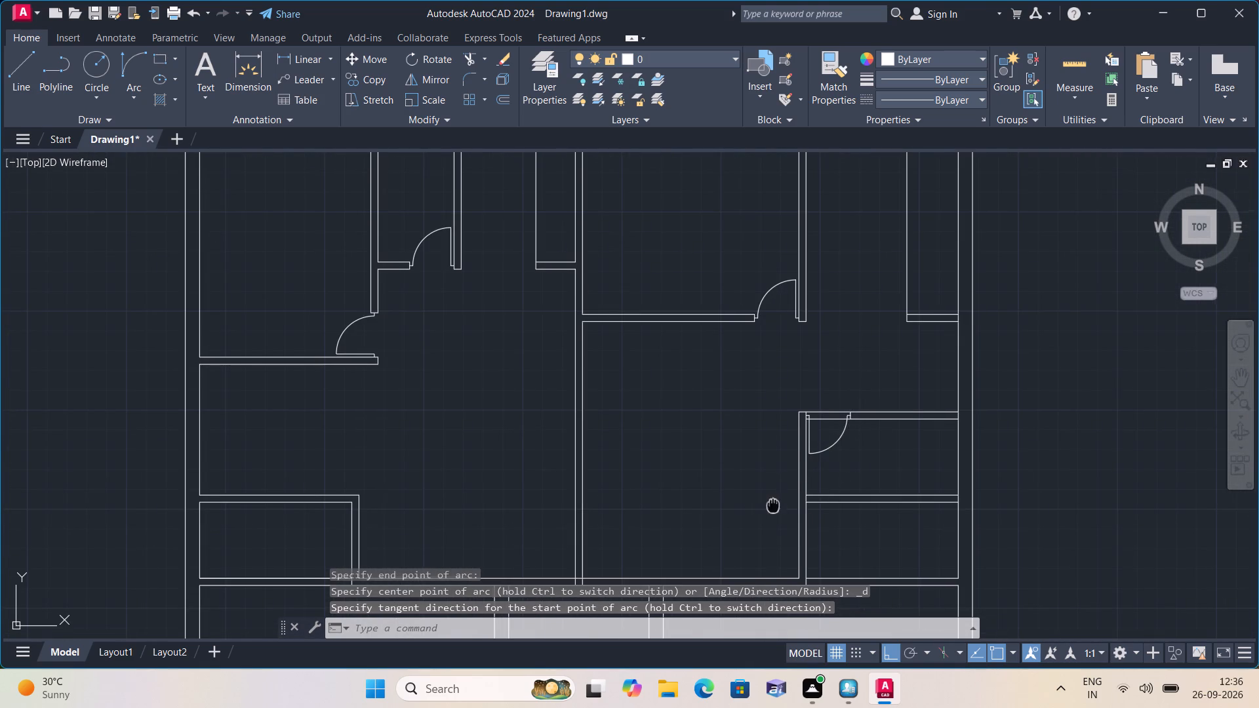
middle_drag(765, 496, 779, 372)
scroll(743, 448, up, 4)
scroll(743, 448, down, 4)
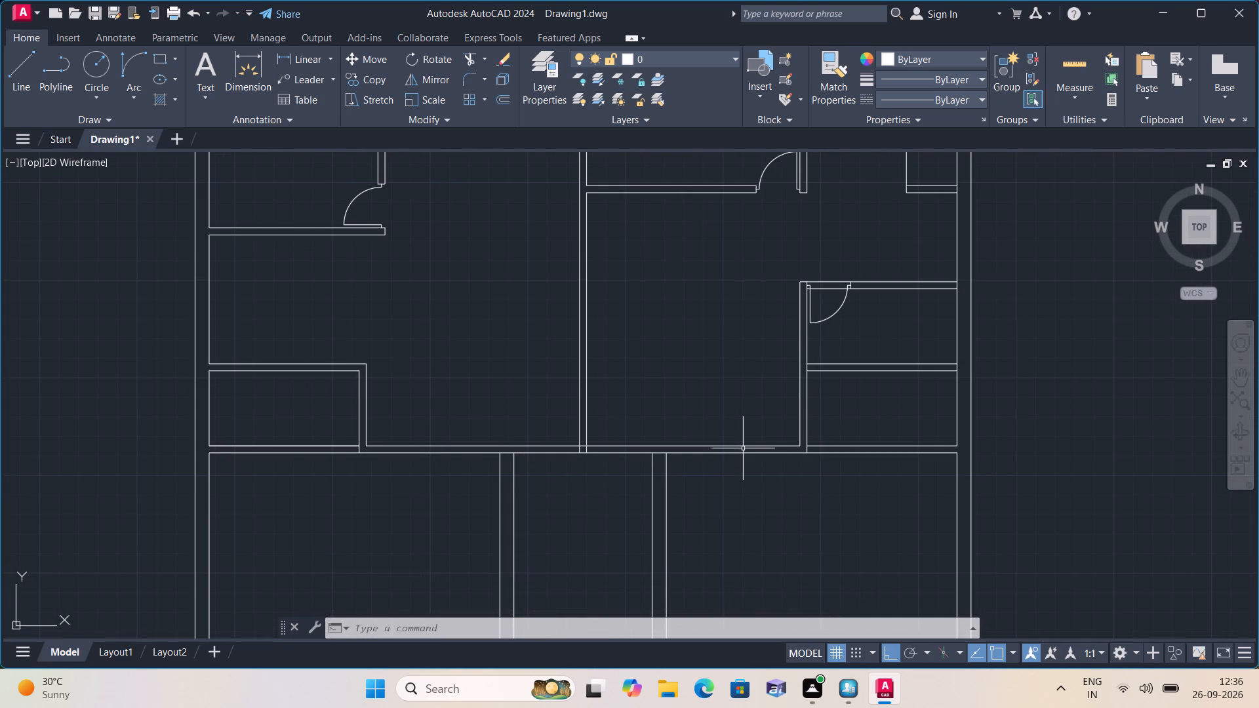
scroll(743, 448, down, 1)
middle_drag(788, 455, 709, 505)
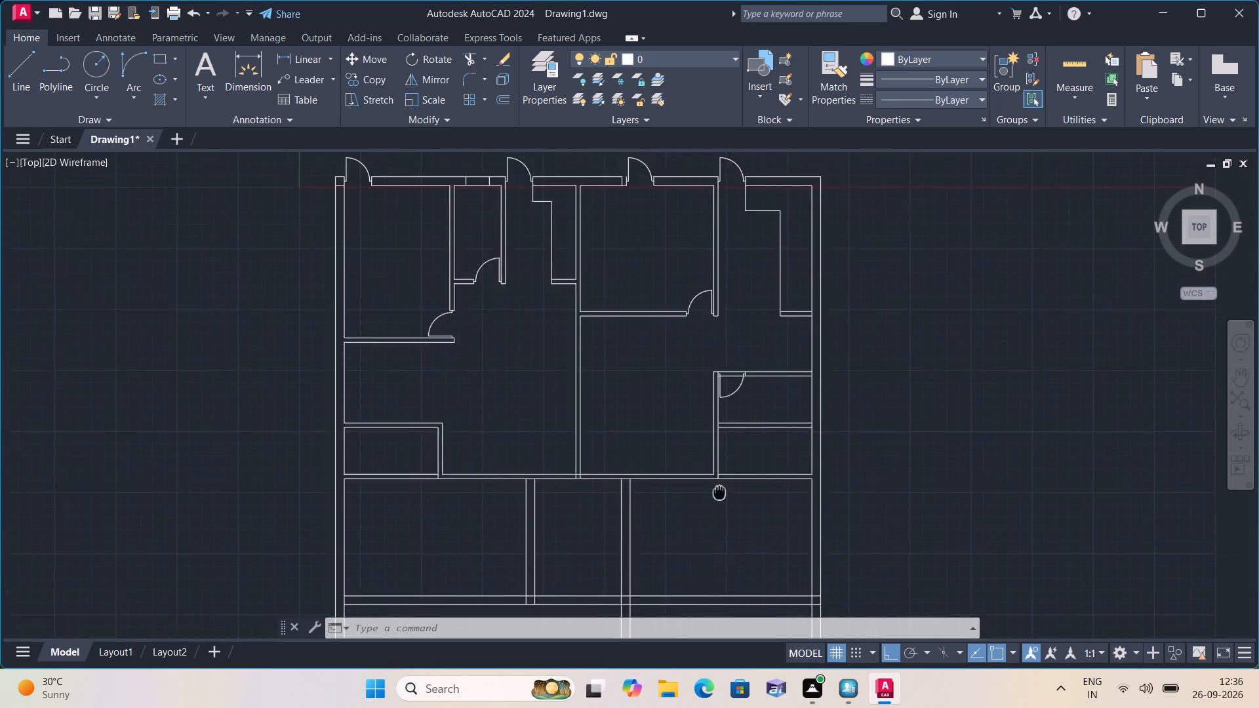
middle_drag(709, 505, 709, 506)
scroll(709, 503, up, 1)
key(l)
key(space)
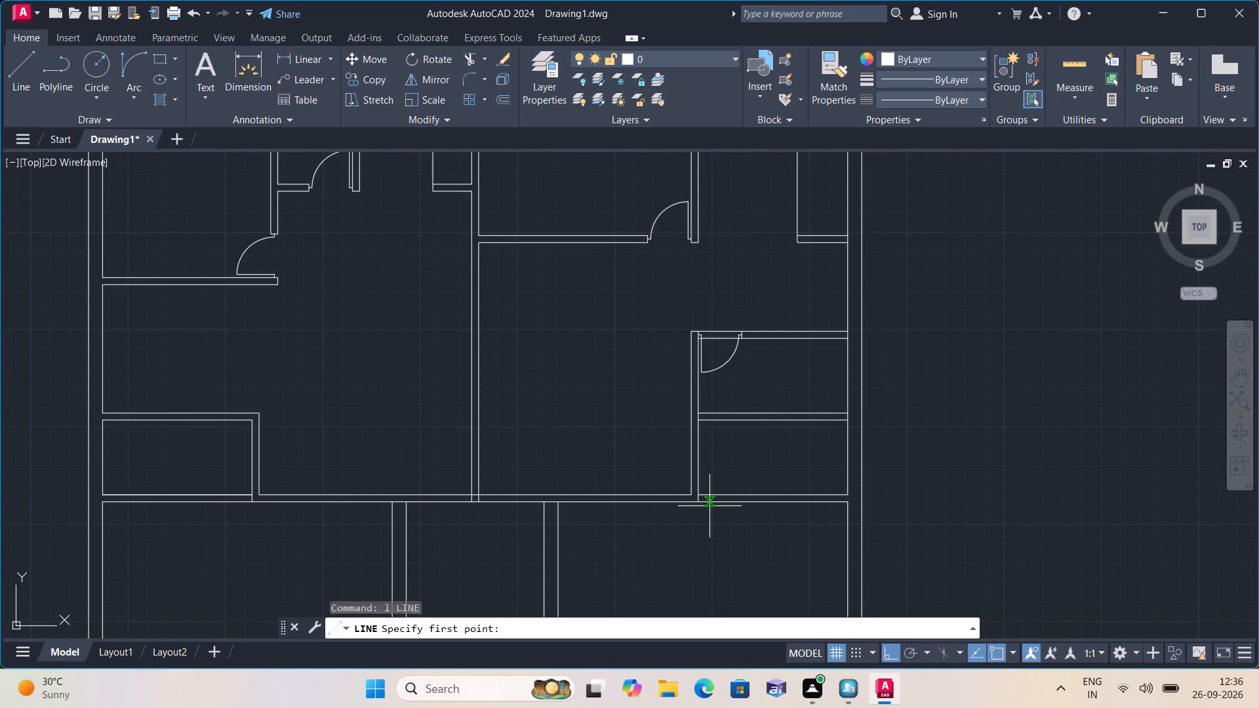
scroll(705, 505, up, 5)
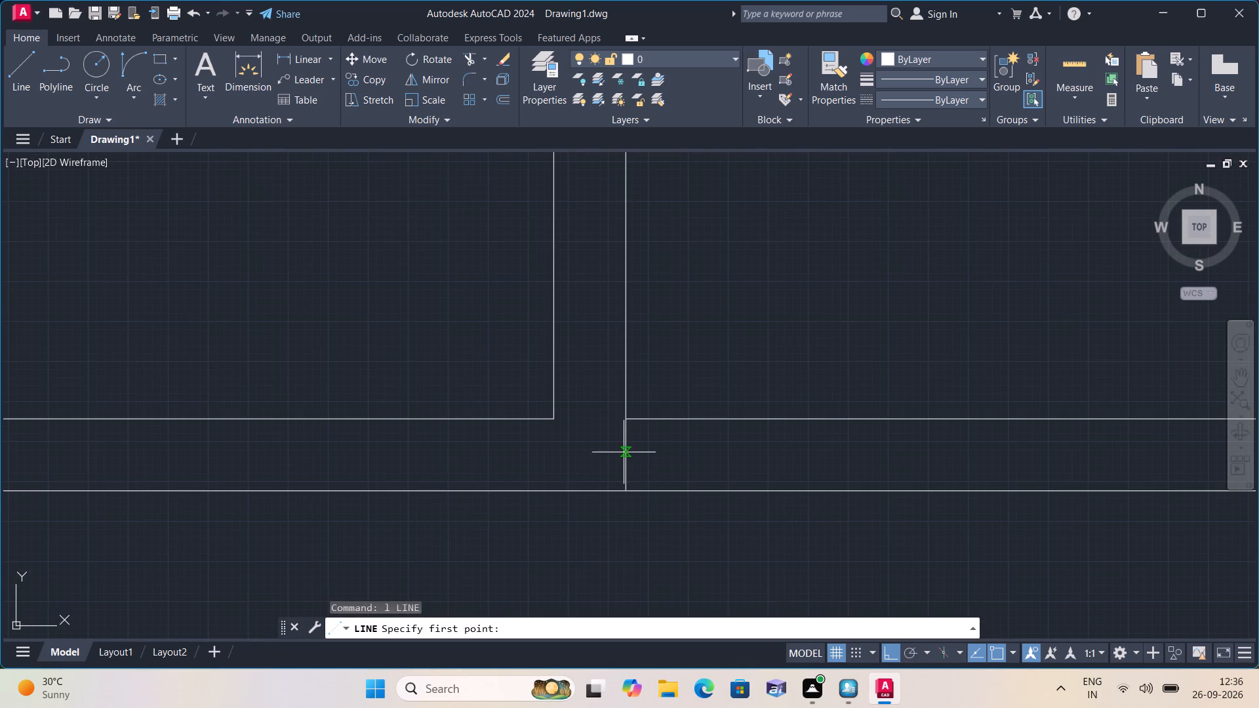
click(624, 495)
click(622, 419)
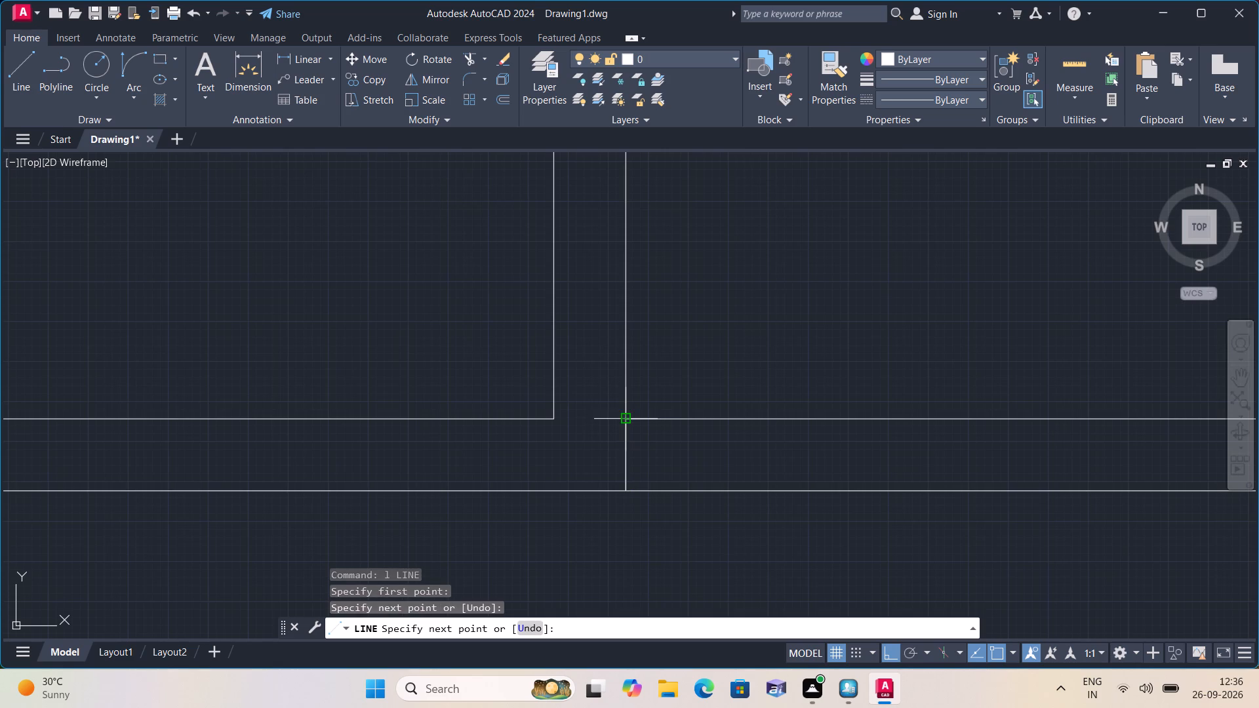
key(space)
Draw connected lines from the new jamb line's midpoint rightward, 2", 2' and 2" long, ending up at the wall's upper line.
key(space)
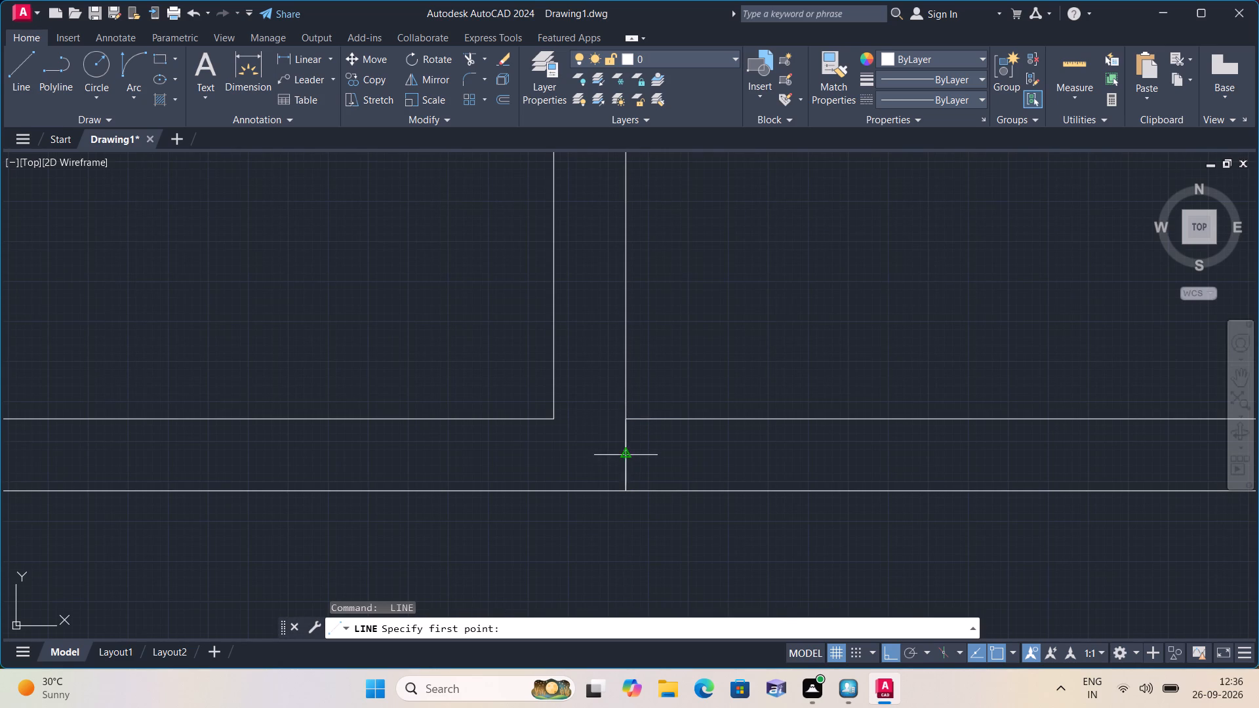
click(628, 453)
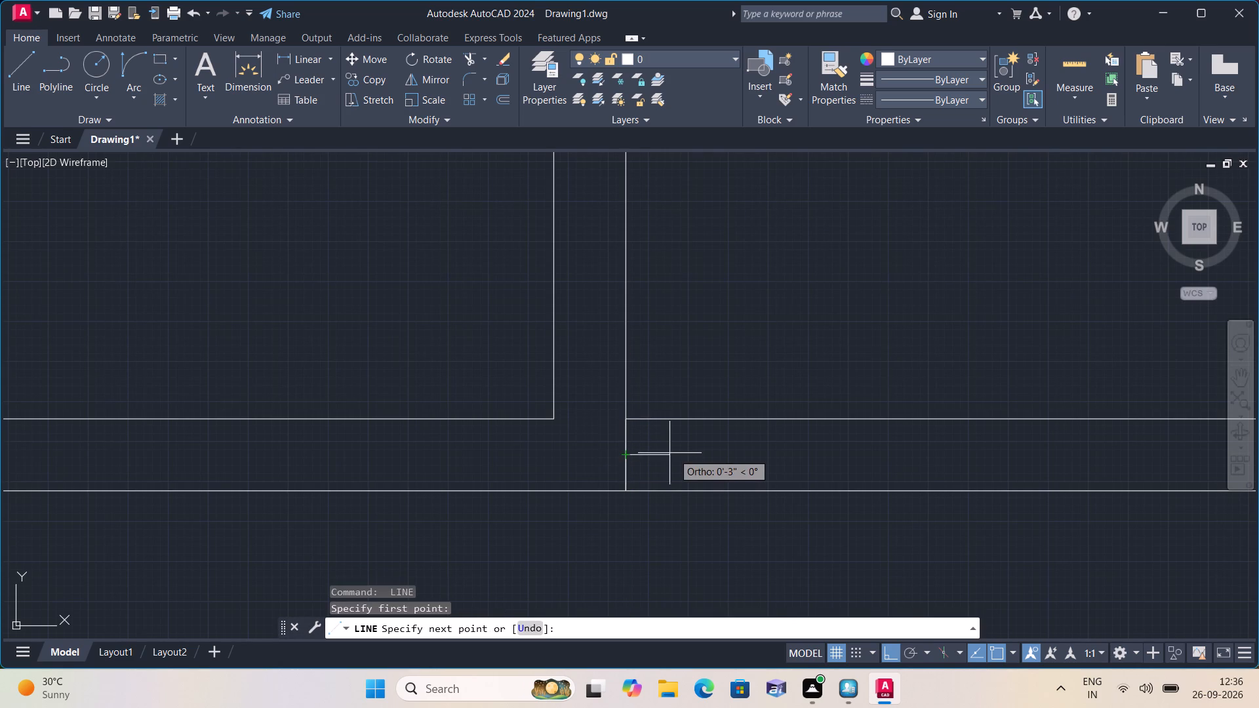
text(2")
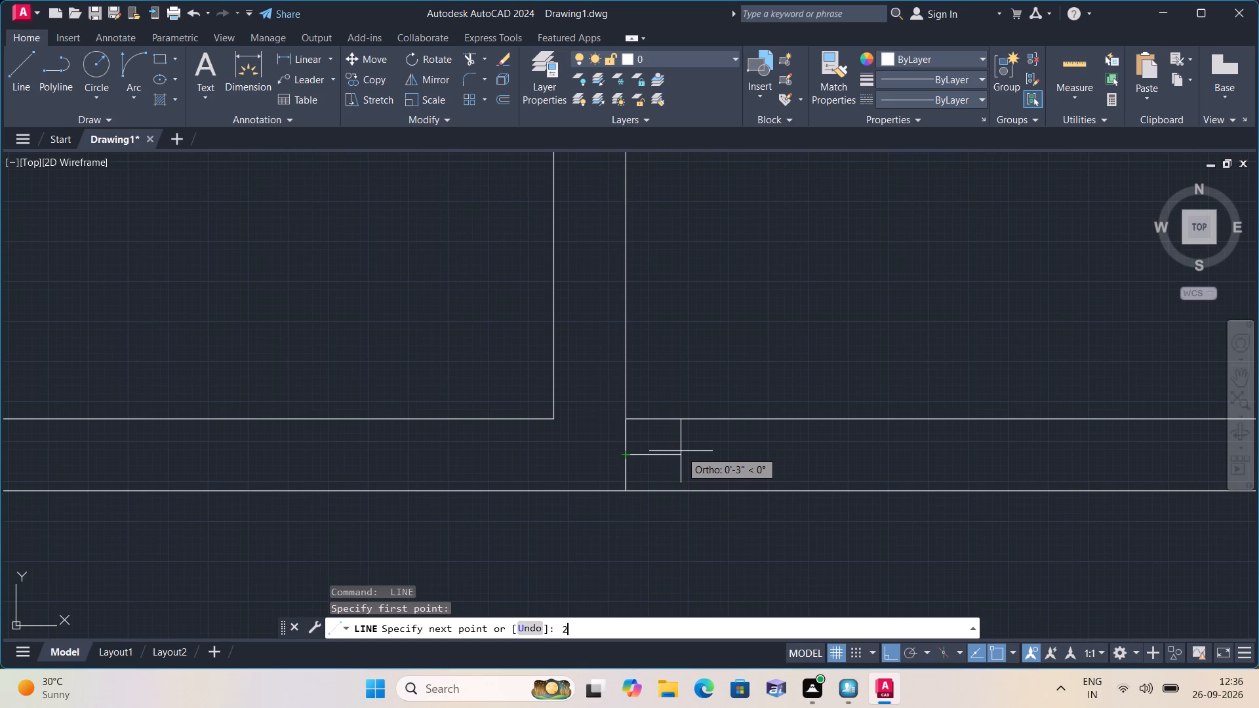
key(space)
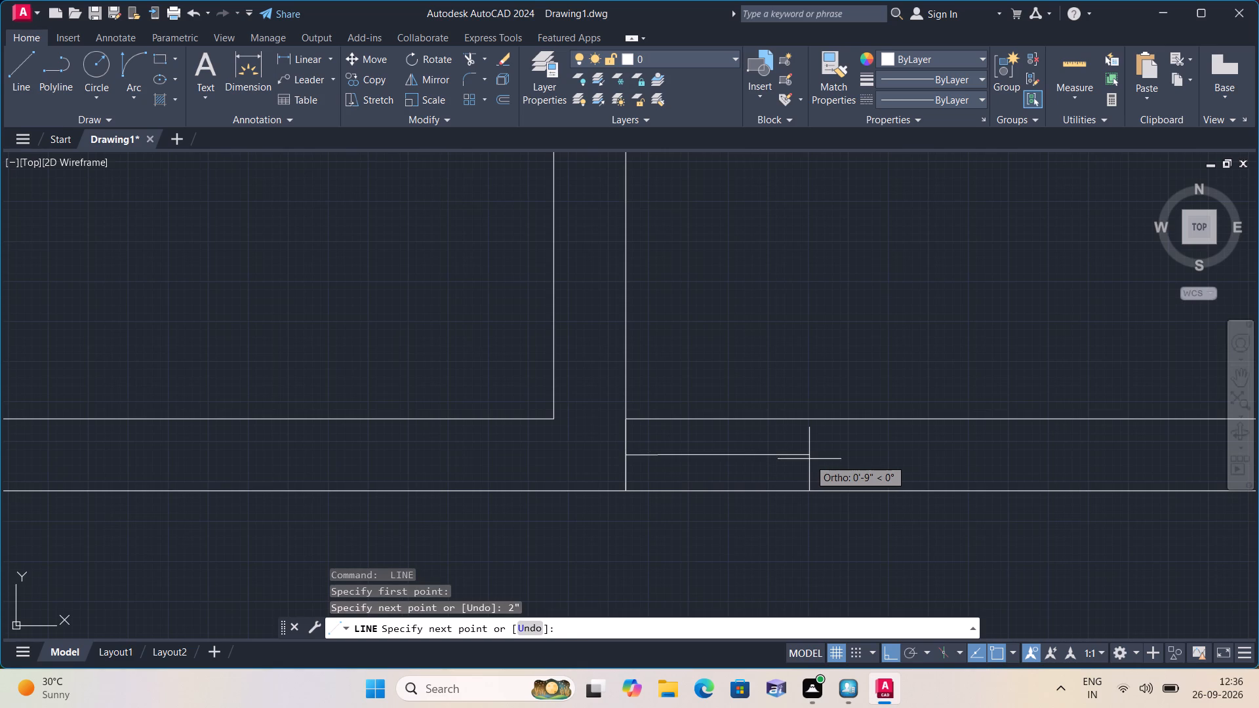
text(2')
key(space)
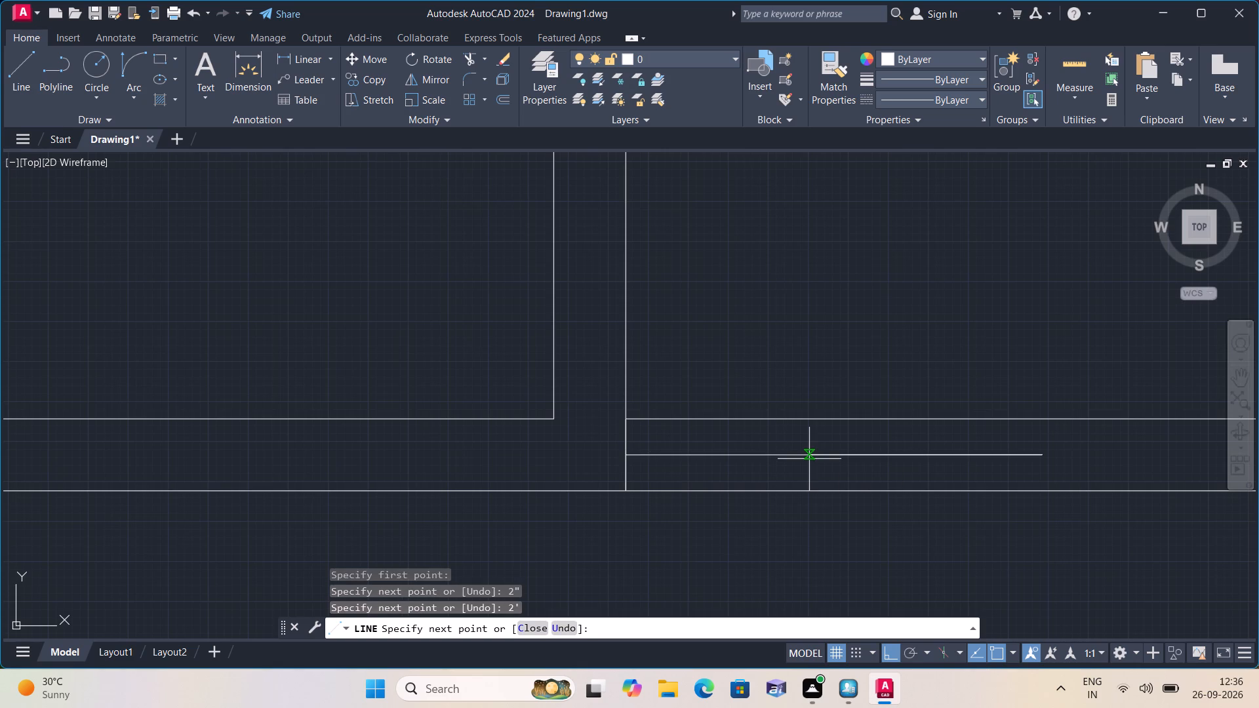
text(2")
key(space)
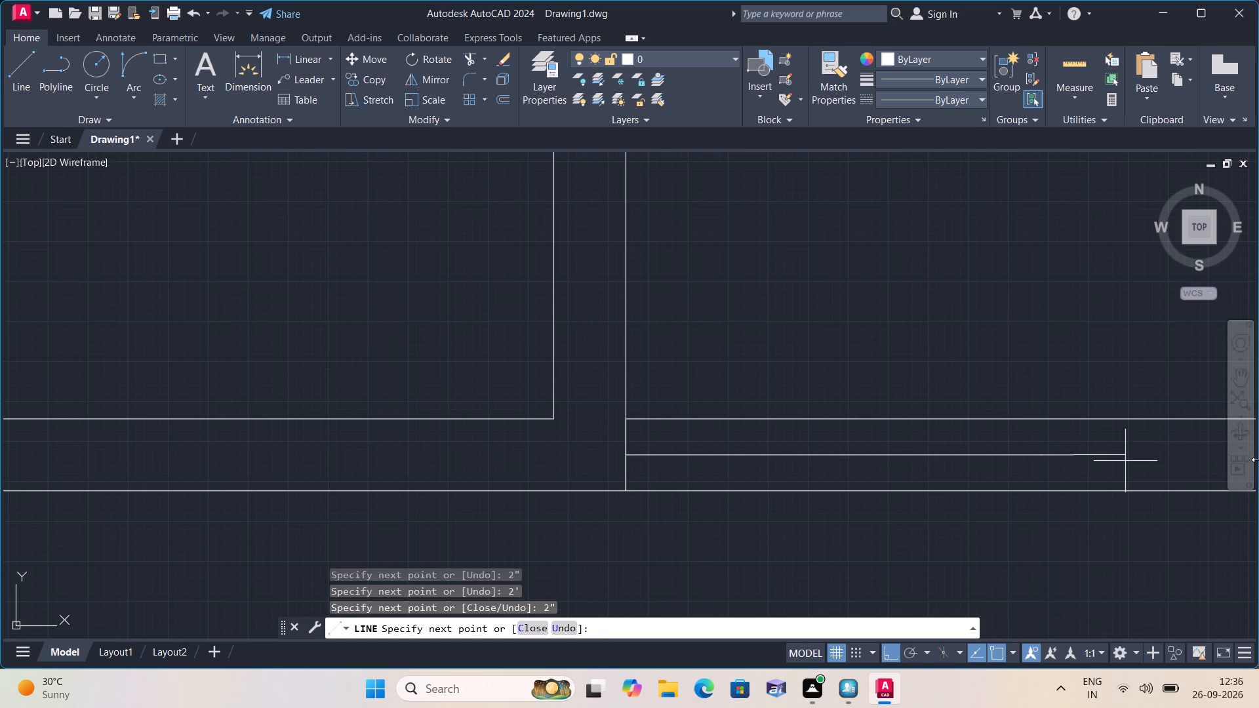
click(1075, 416)
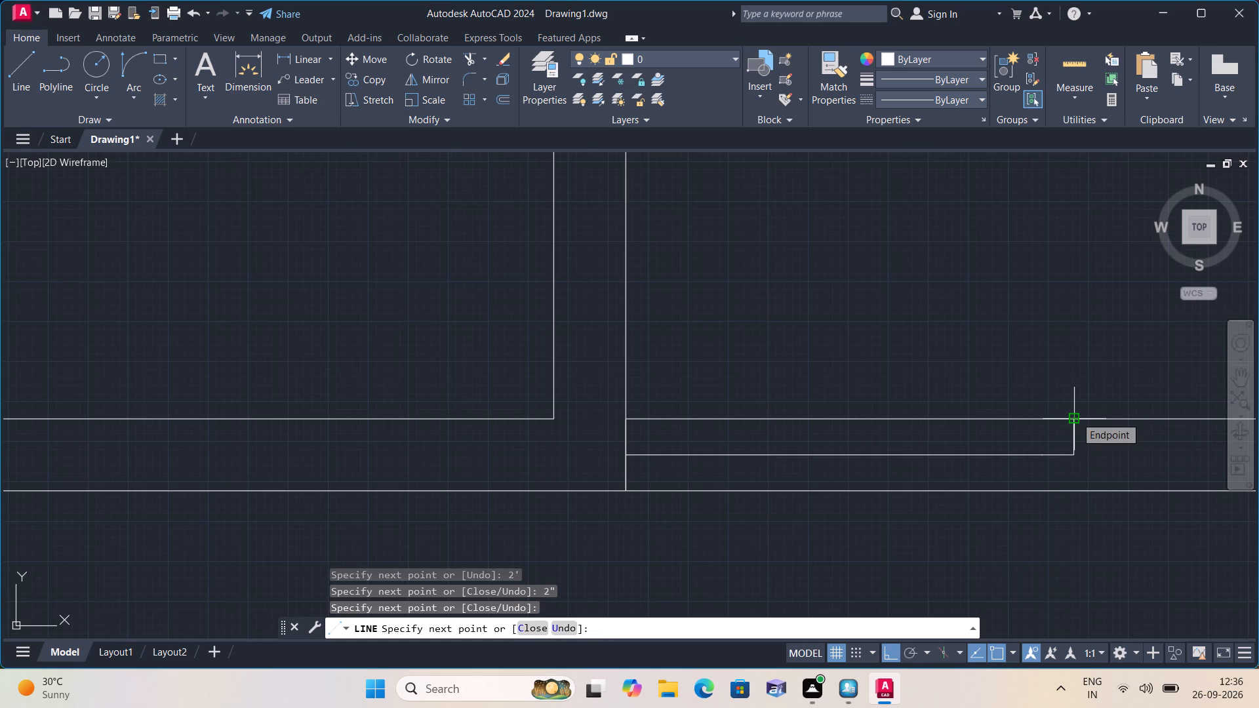
Draw a vertical line from the right stub's outer end down to the wall's lower line to complete the right jamb.
key(space)
key(space)
click(1074, 456)
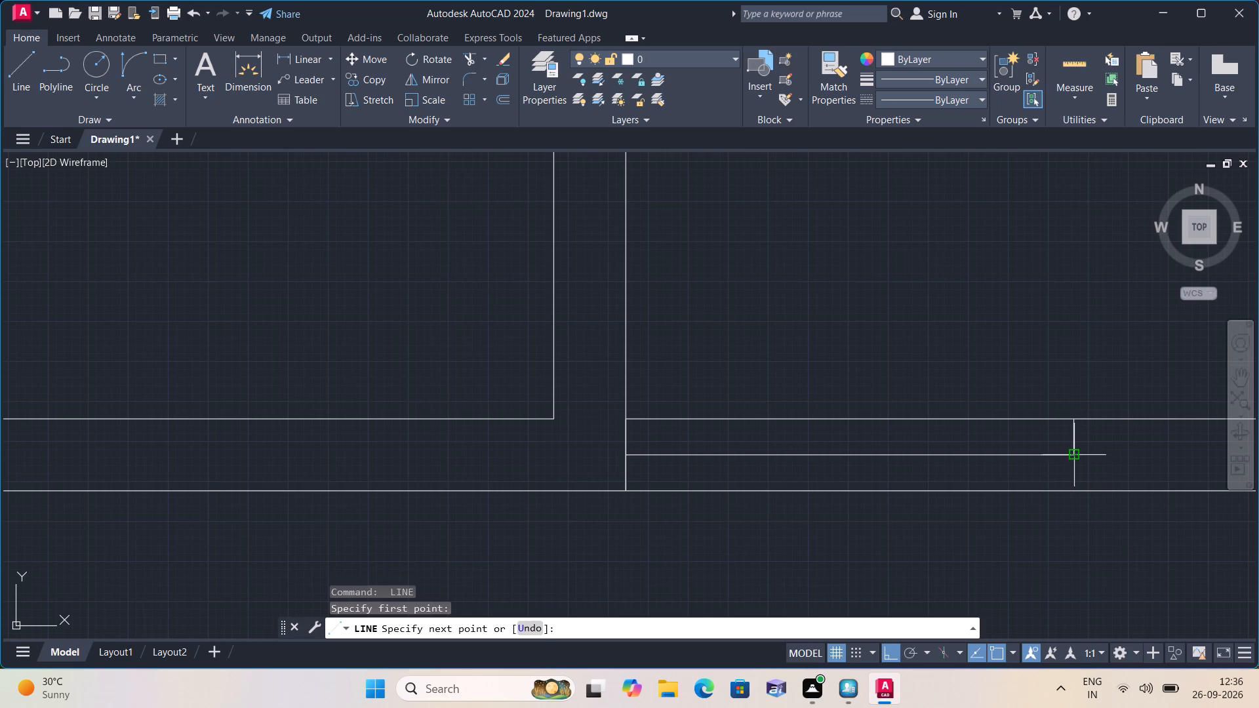
click(1075, 492)
key(space)
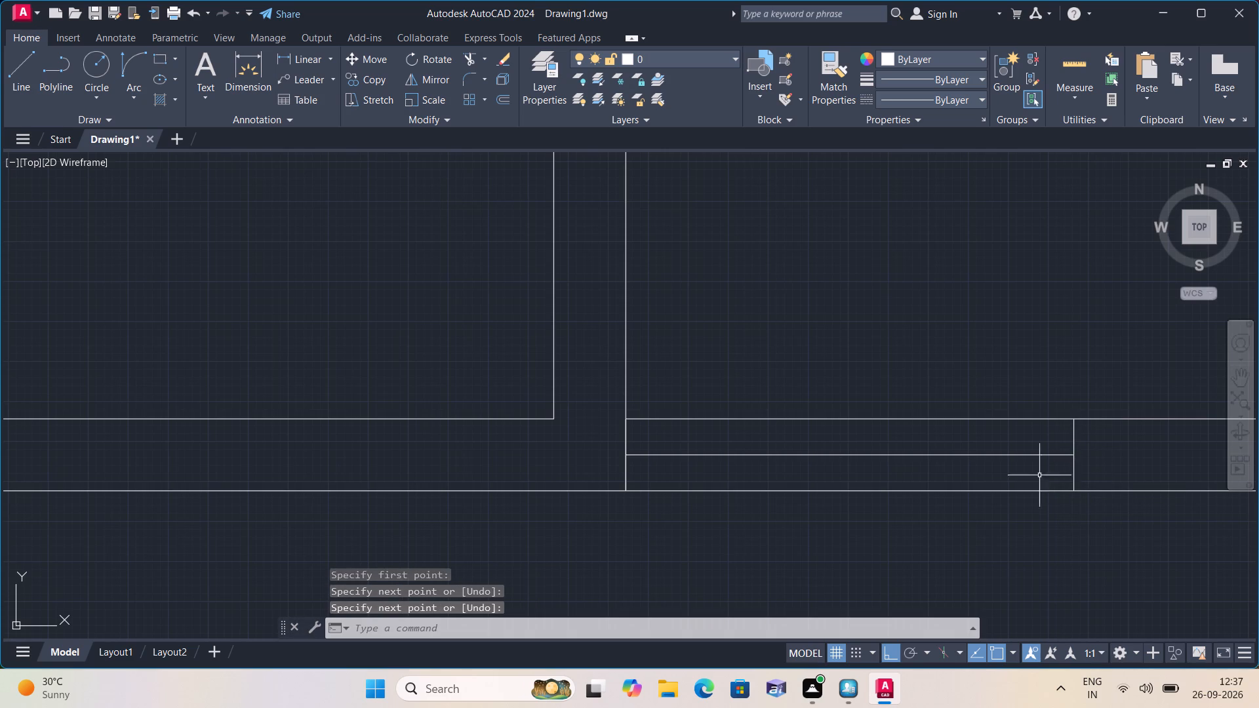
Delete the 2' line between the two frame stubs and the short jamb line at the opening's left end.
click(1029, 452)
click(1029, 457)
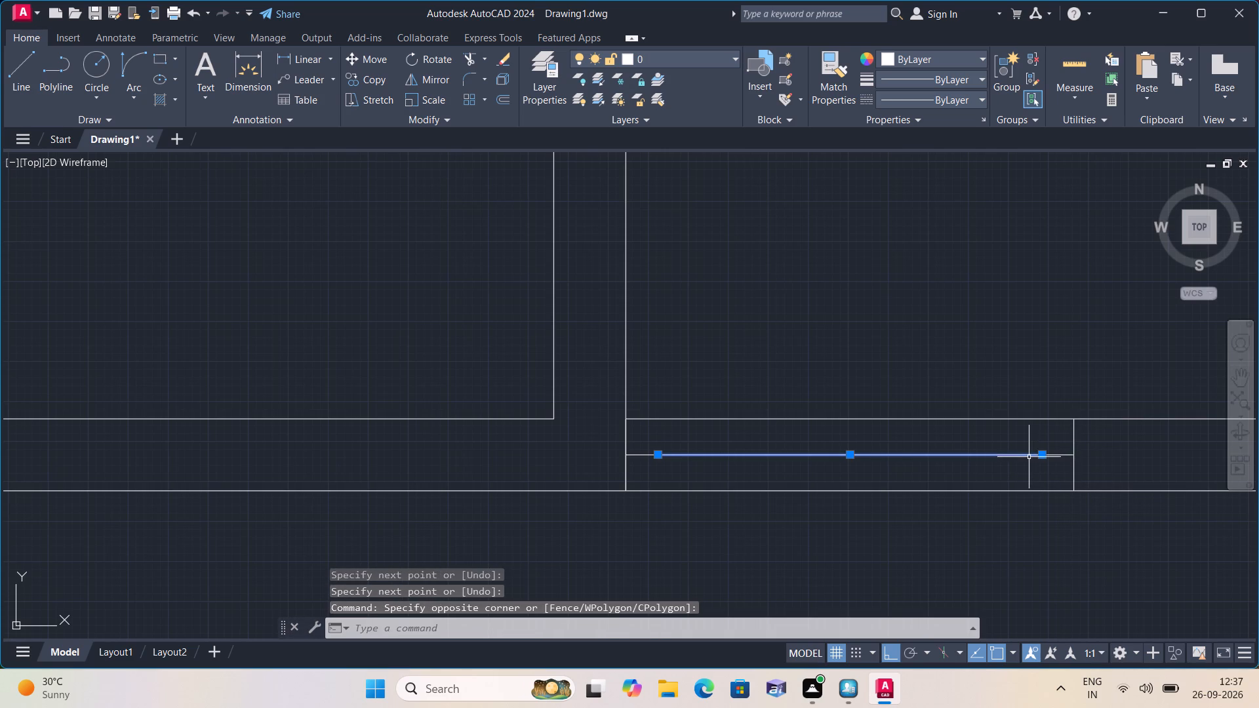
click(623, 471)
double_click(625, 471)
click(625, 471)
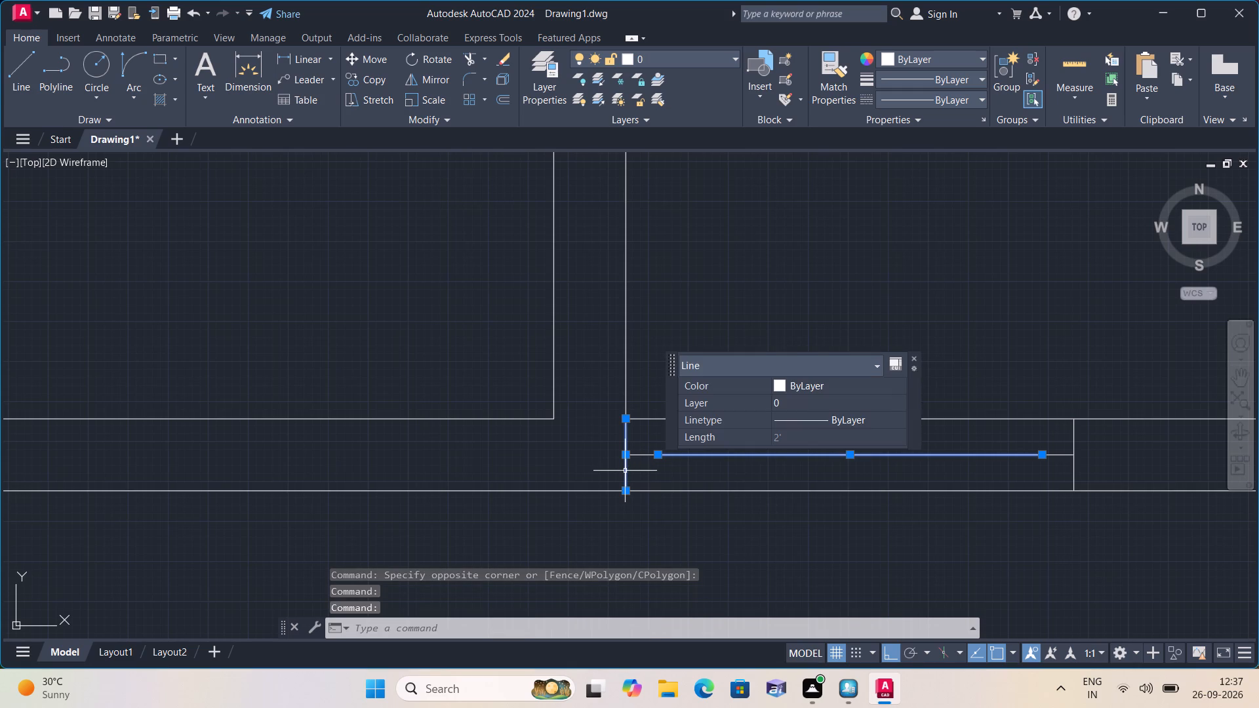
key(Delete)
Draw the 2' door leaf upward from the free end of the left frame stub.
text(l)
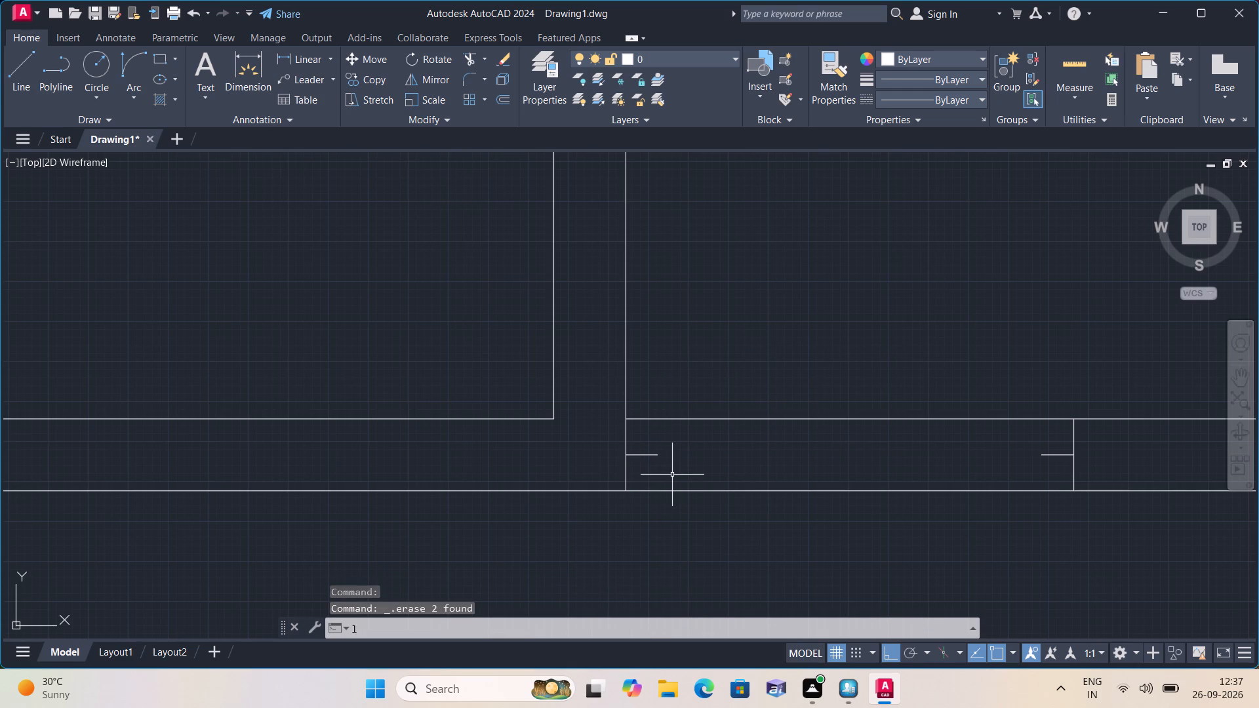
key(space)
click(655, 455)
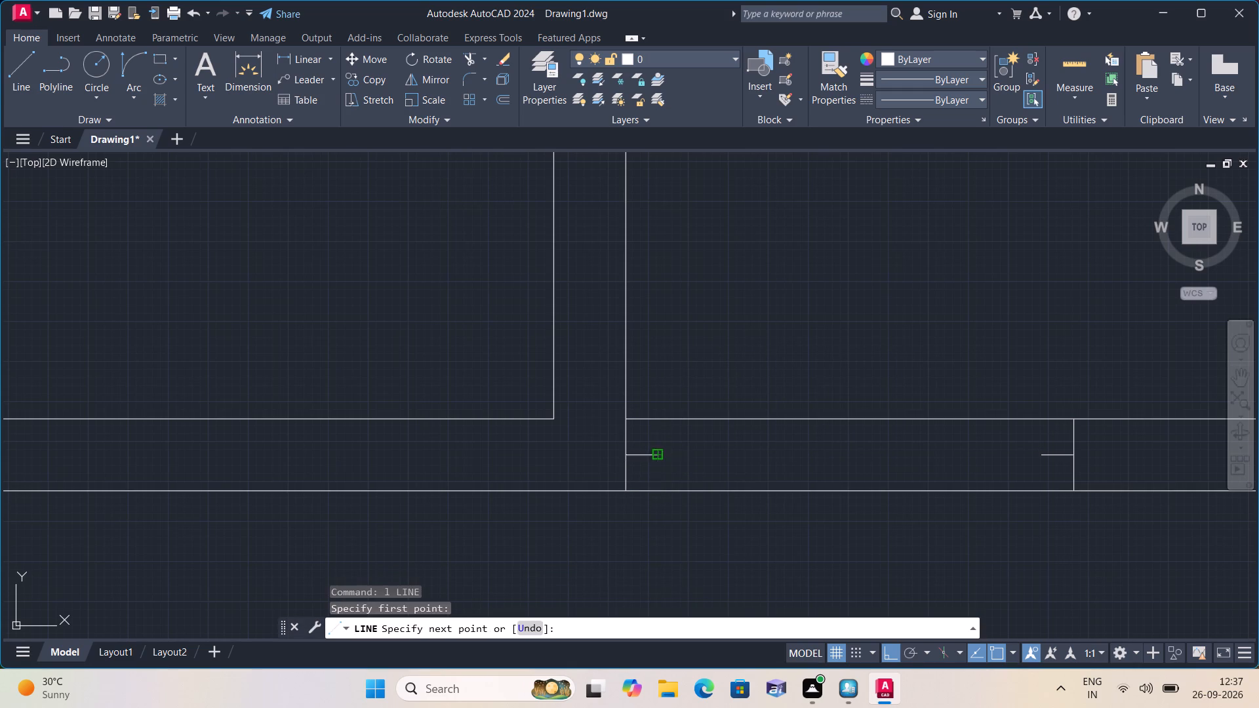
text(2')
key(space)
key(Escape)
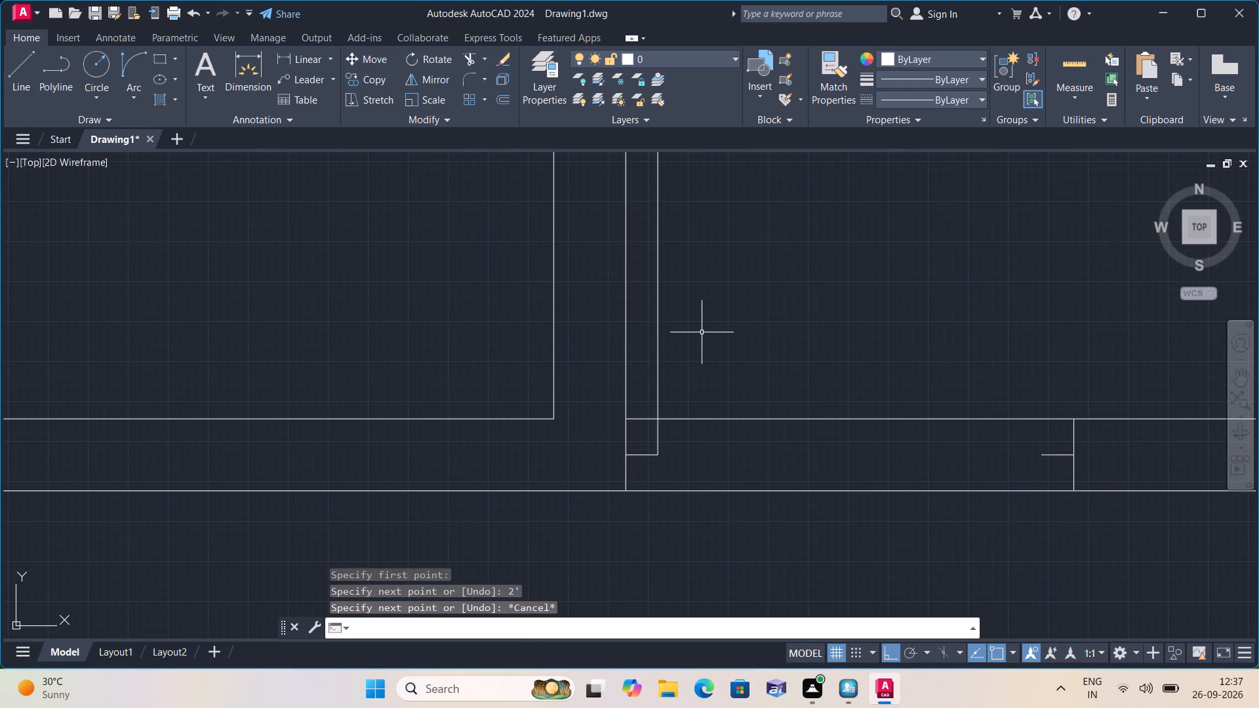
Draw a start-end-direction arc from the door leaf's upper end to the right frame stub as the door swing.
scroll(702, 332, down, 2)
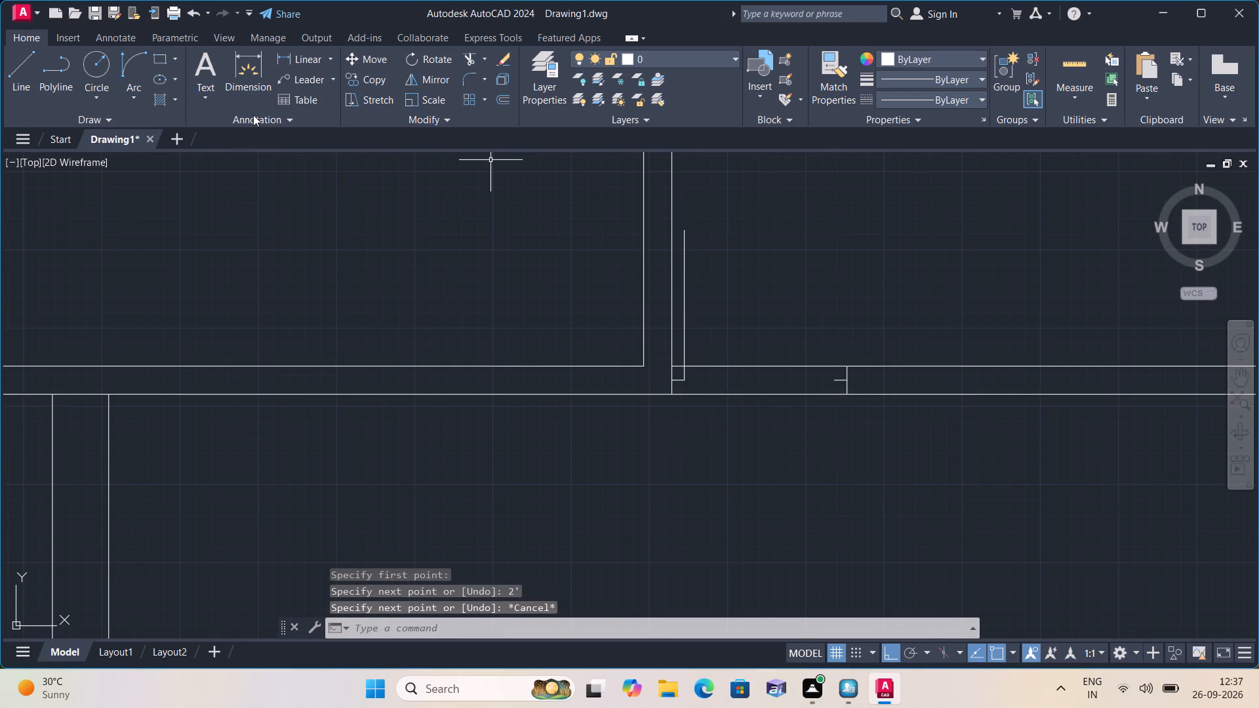
click(132, 96)
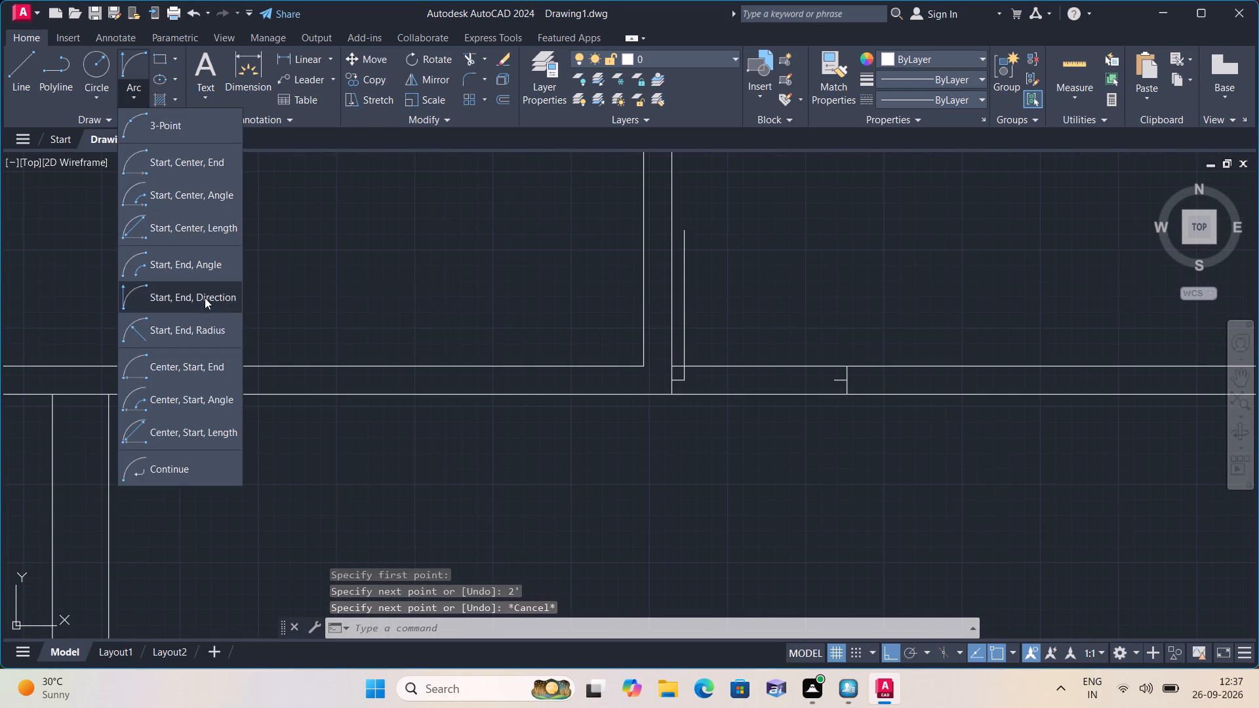
click(203, 293)
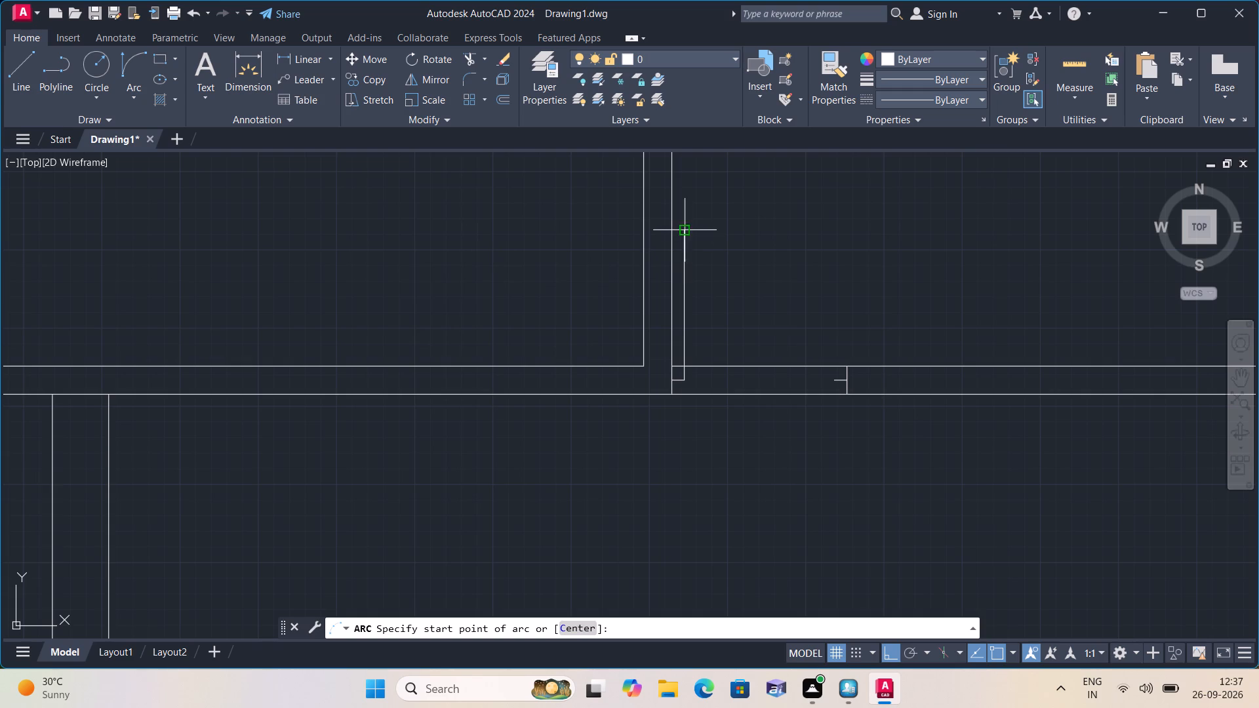
click(689, 229)
scroll(821, 372, up, 1)
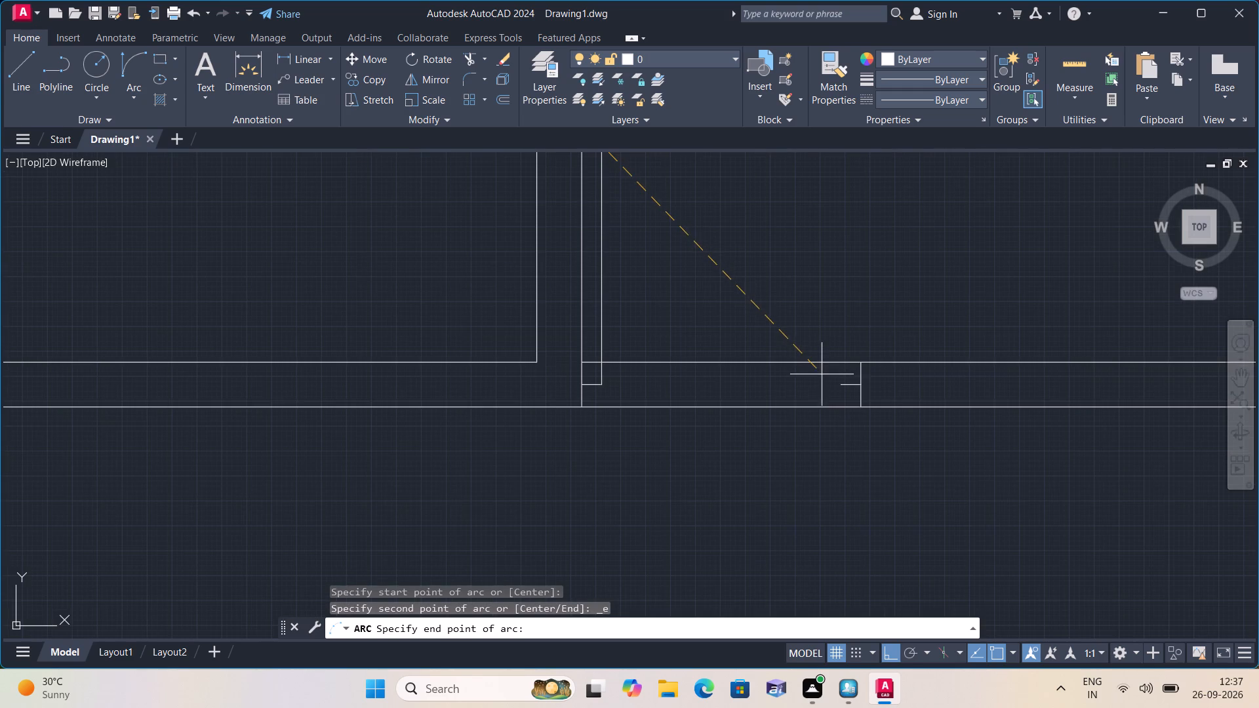
click(842, 386)
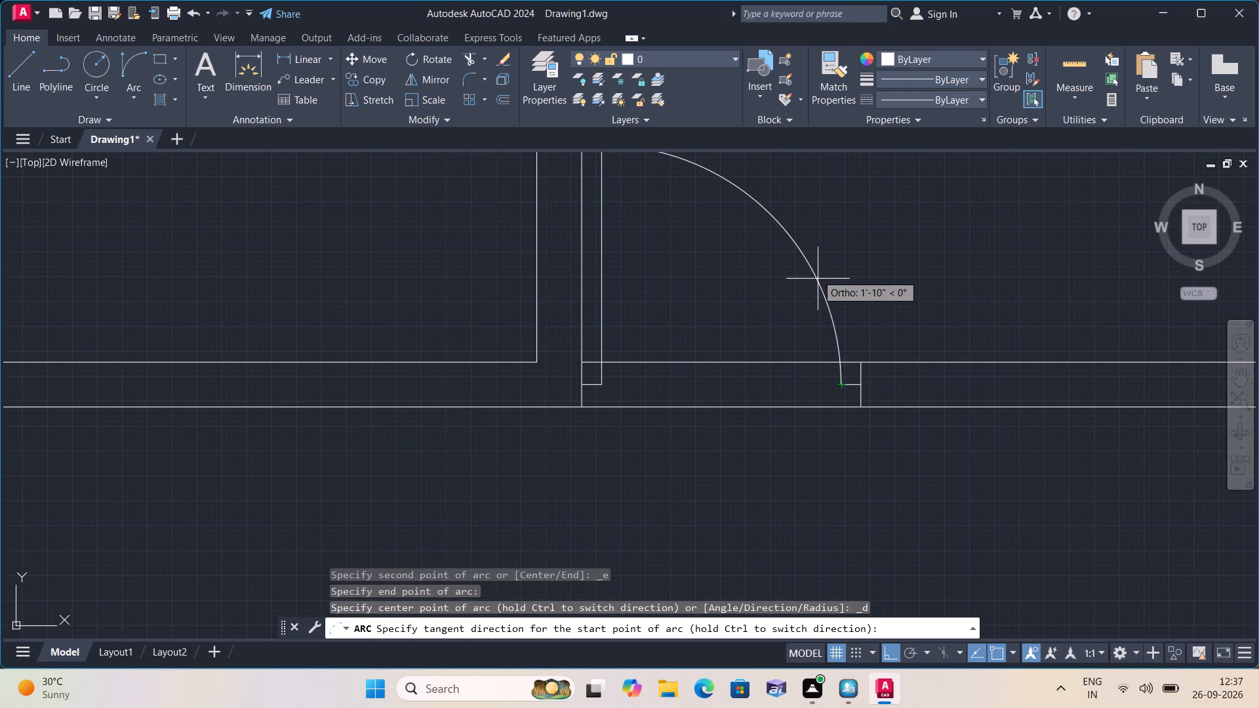
click(816, 267)
Measure with a linear dimension the gap between the upper middle partition's right face and the lower right-hand partition's left face.
scroll(816, 267, down, 2)
scroll(802, 363, down, 1)
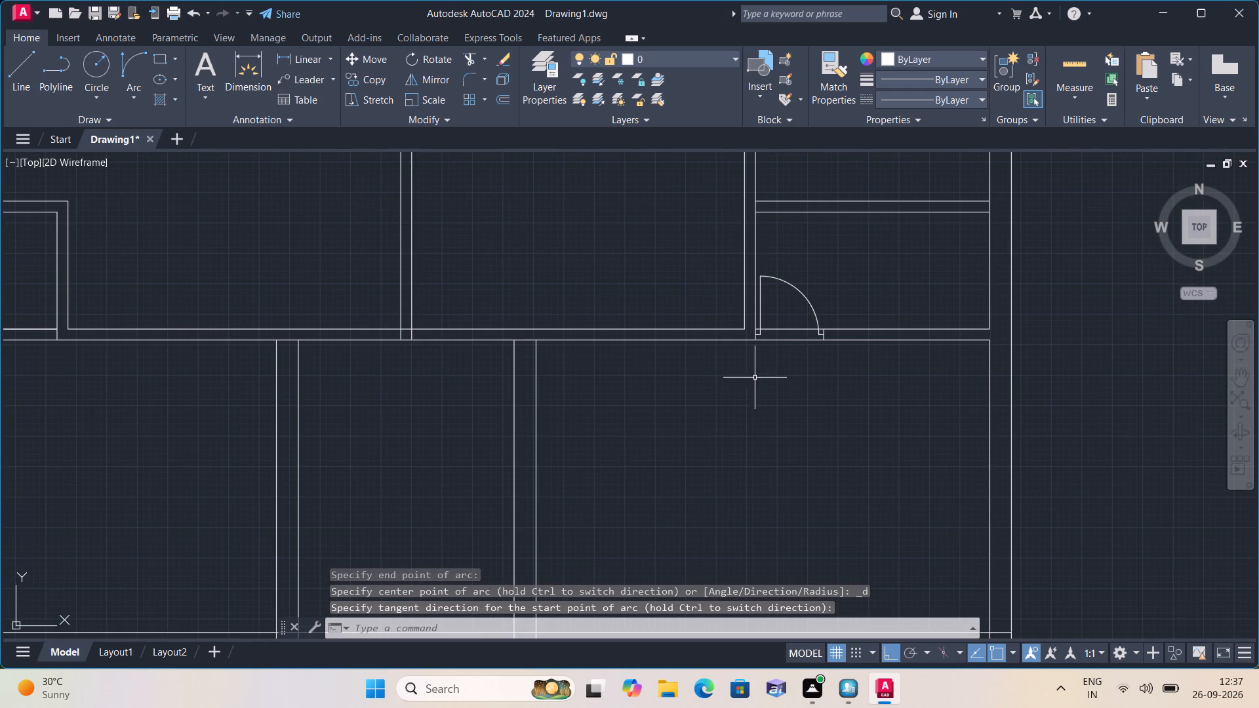
scroll(676, 382, down, 1)
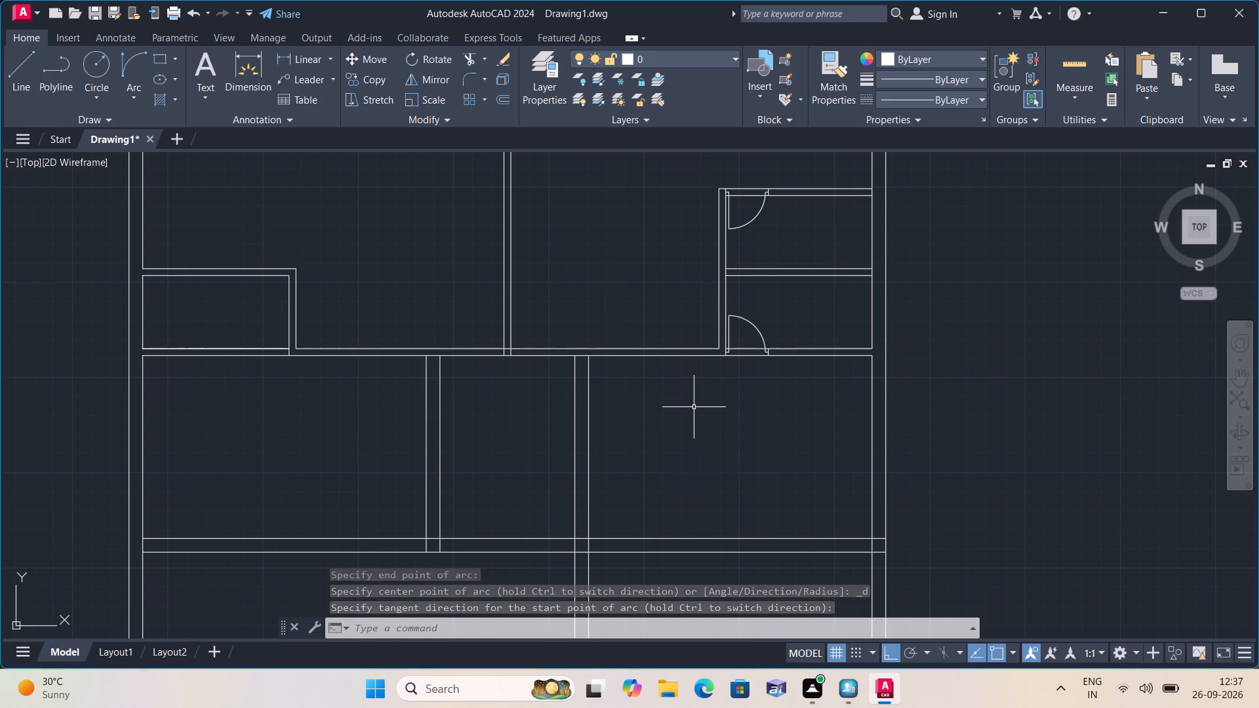
scroll(694, 407, down, 1)
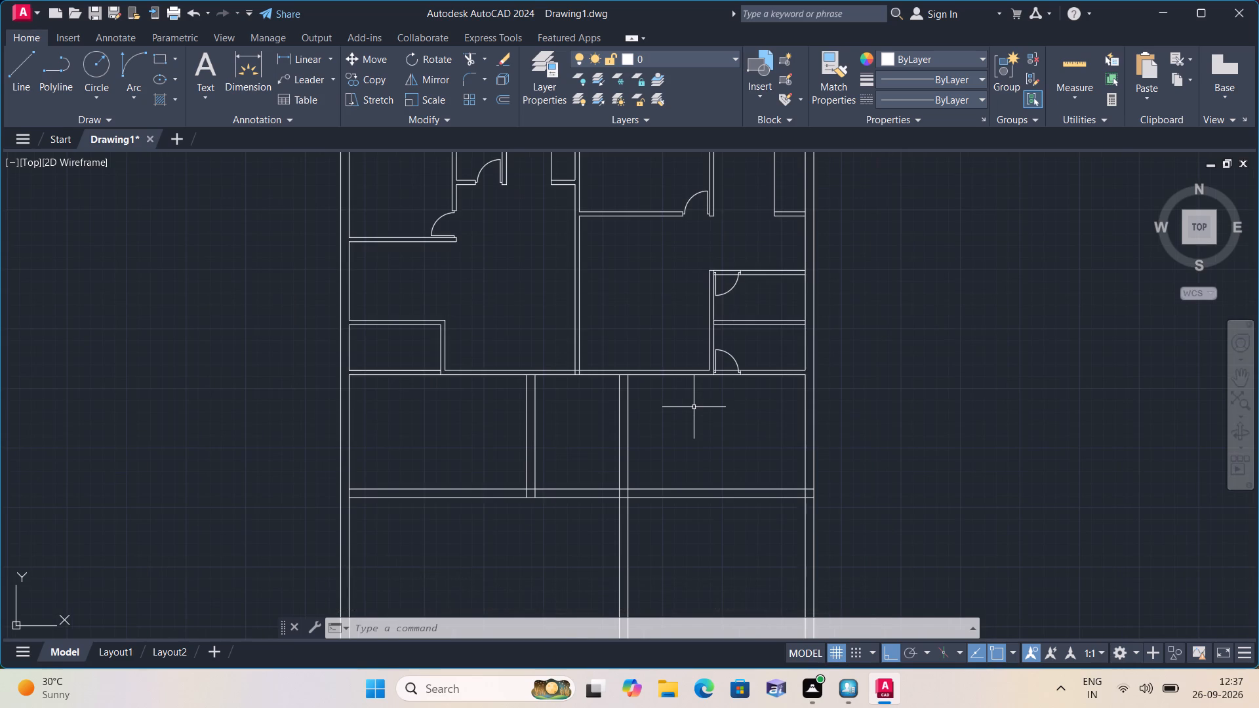
scroll(694, 407, down, 1)
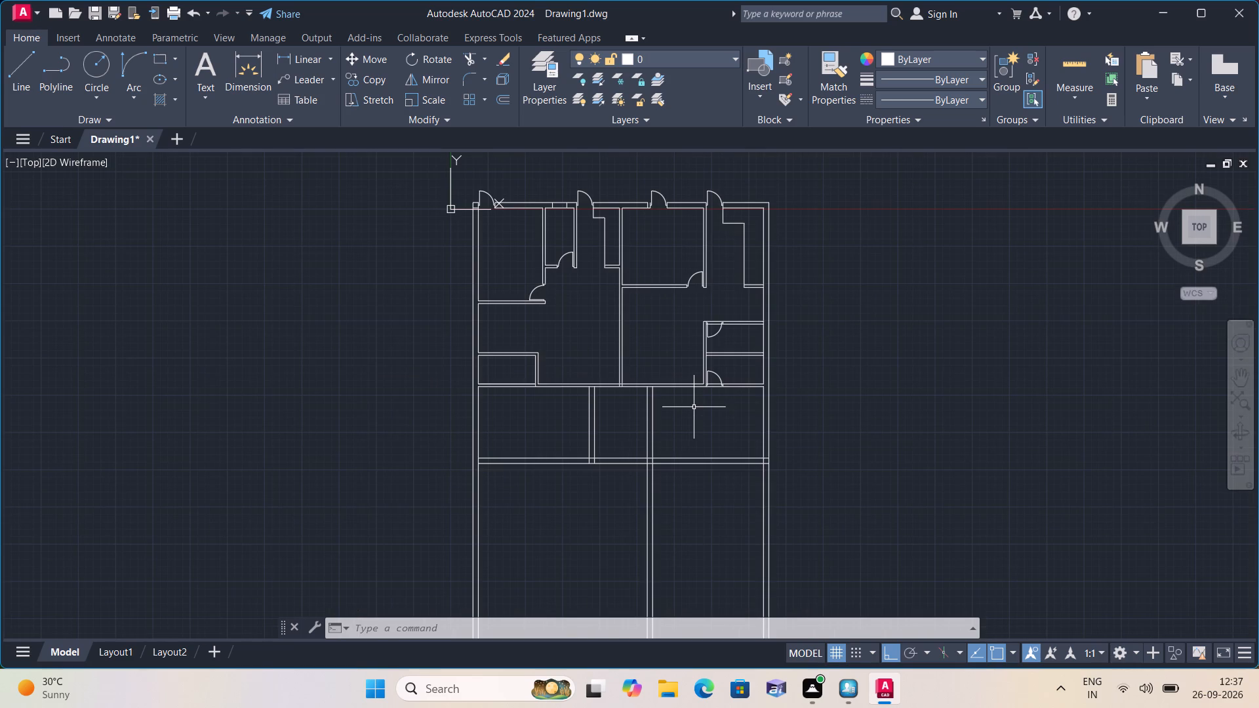
middle_drag(694, 407, 723, 343)
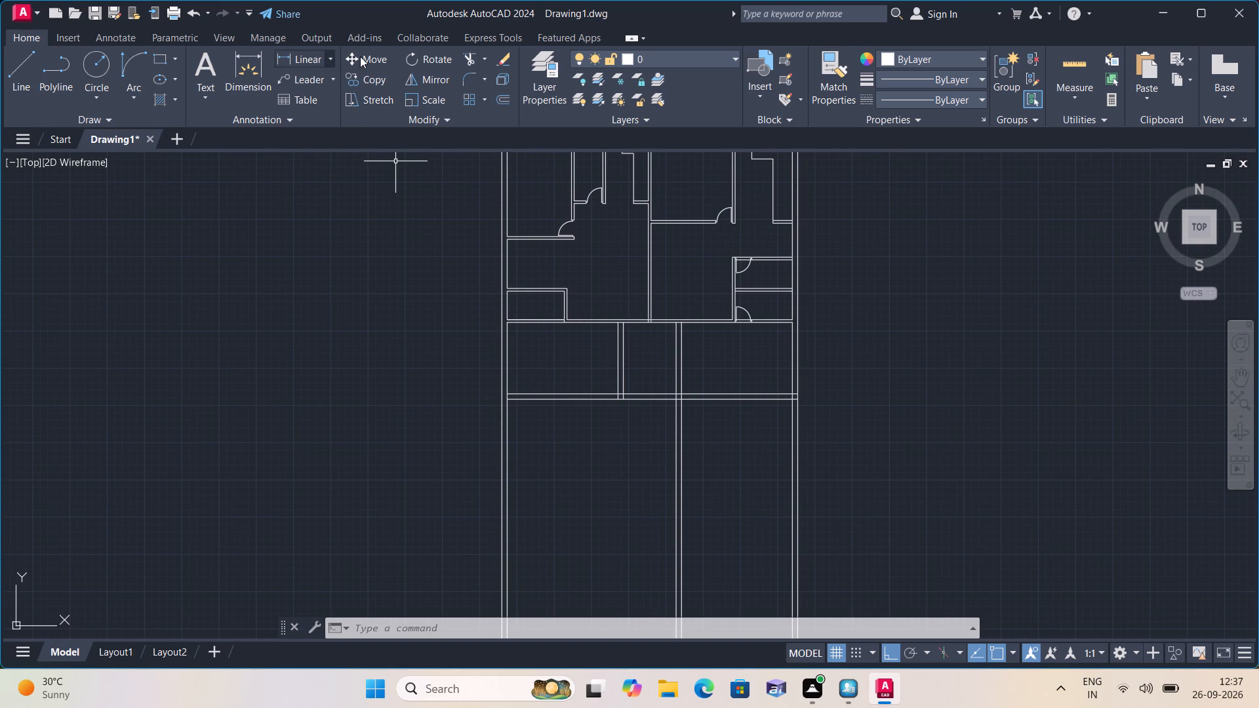
click(331, 57)
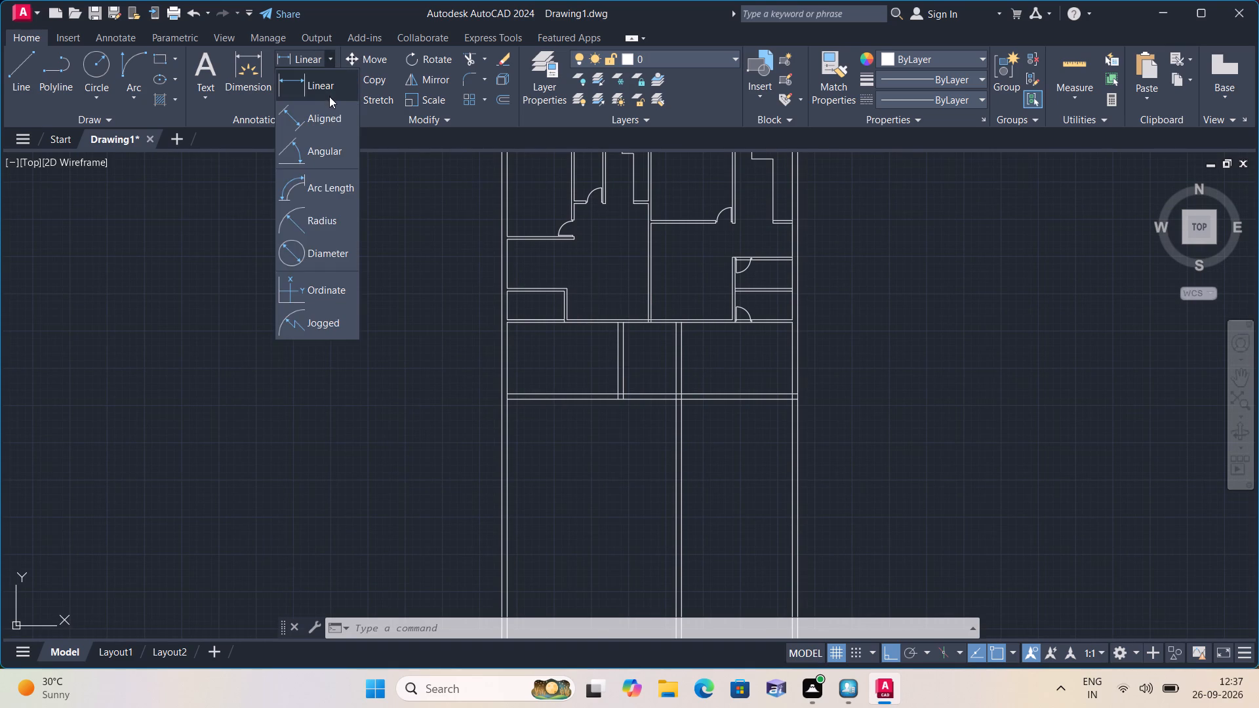
click(329, 84)
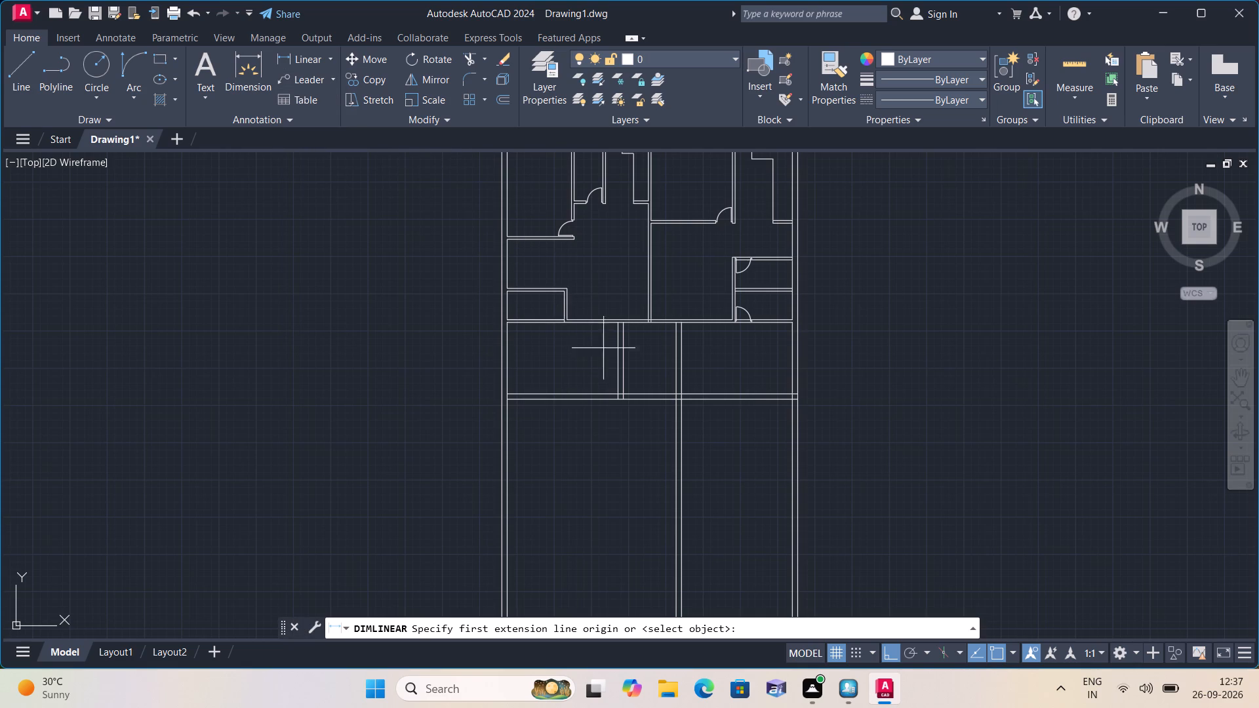
scroll(649, 404, up, 3)
scroll(717, 400, down, 2)
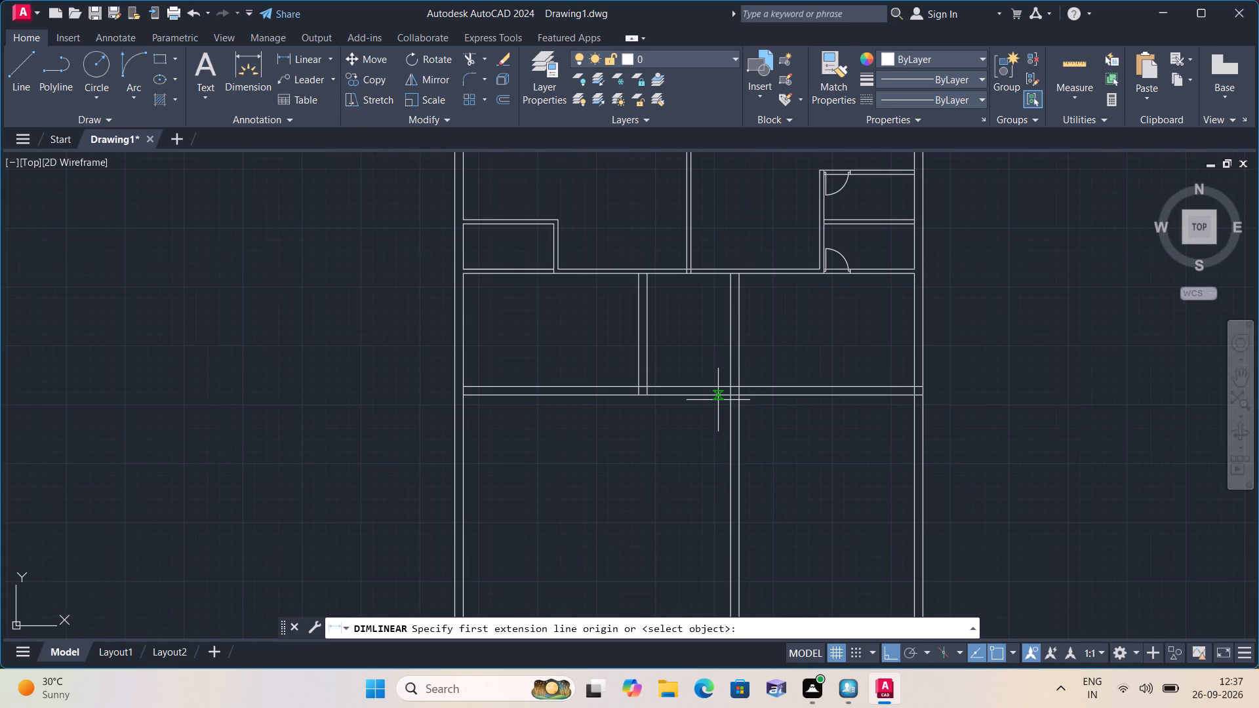
scroll(728, 400, up, 1)
middle_drag(685, 283, 715, 423)
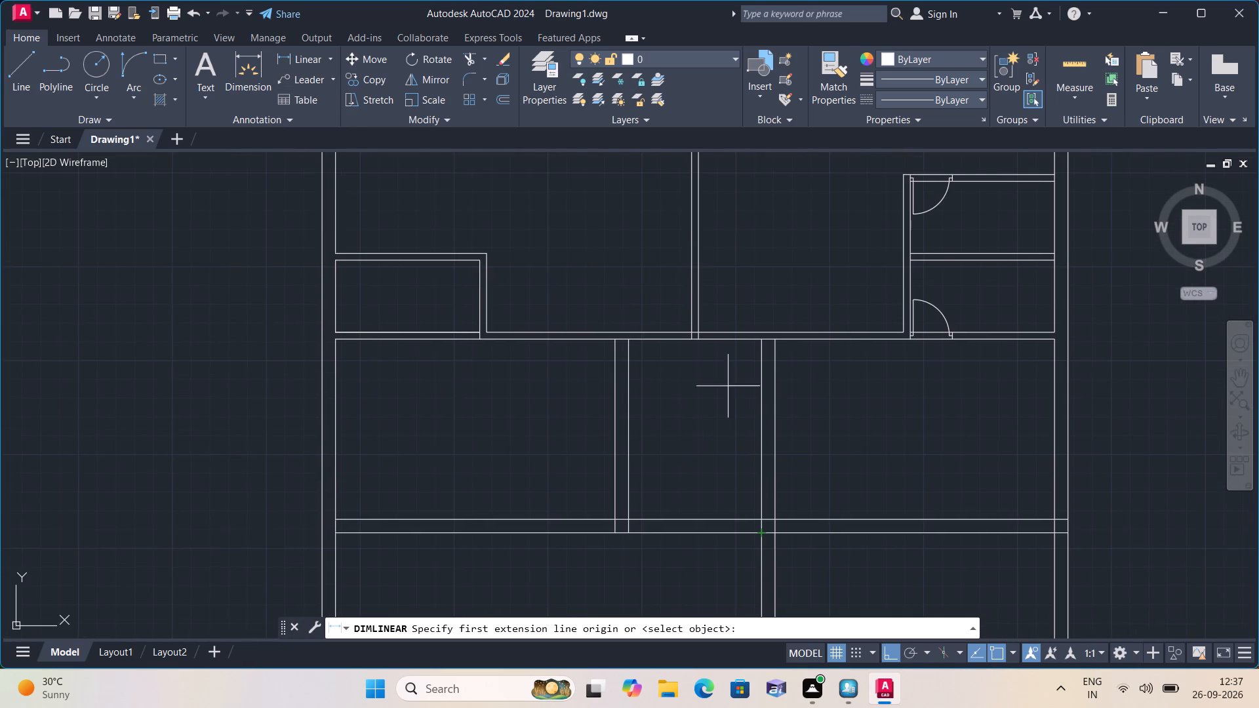
scroll(744, 368, up, 3)
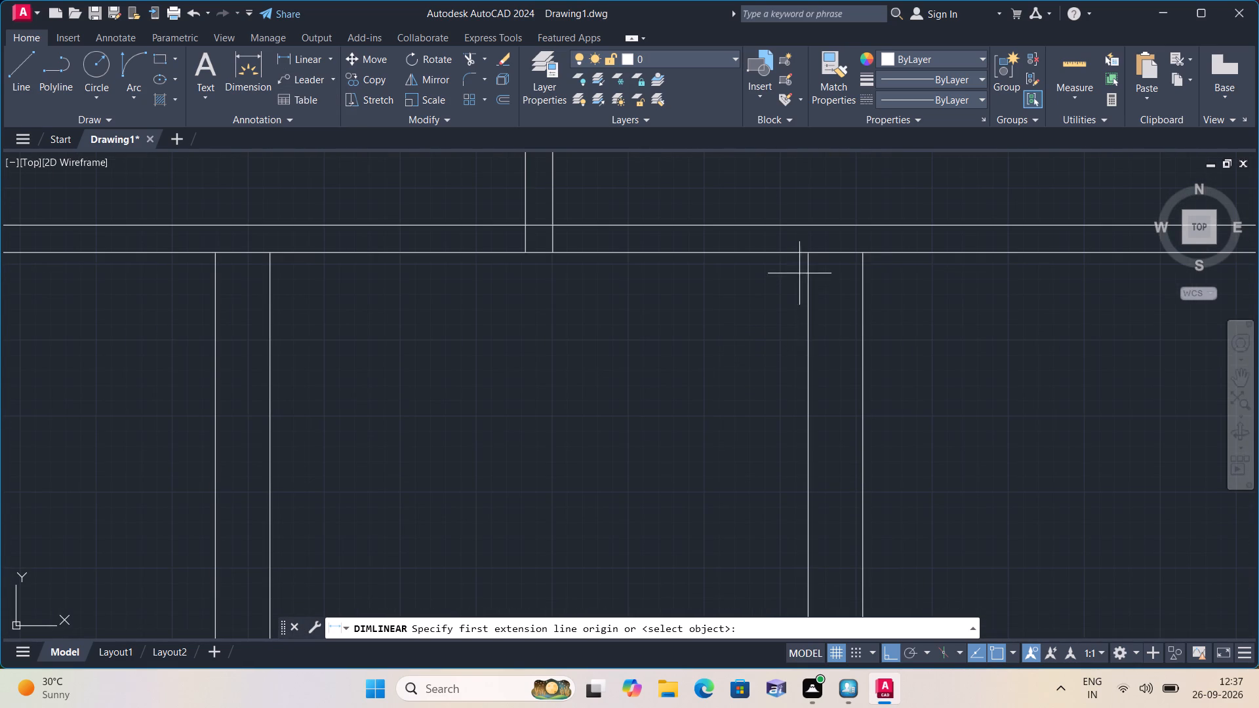
click(801, 252)
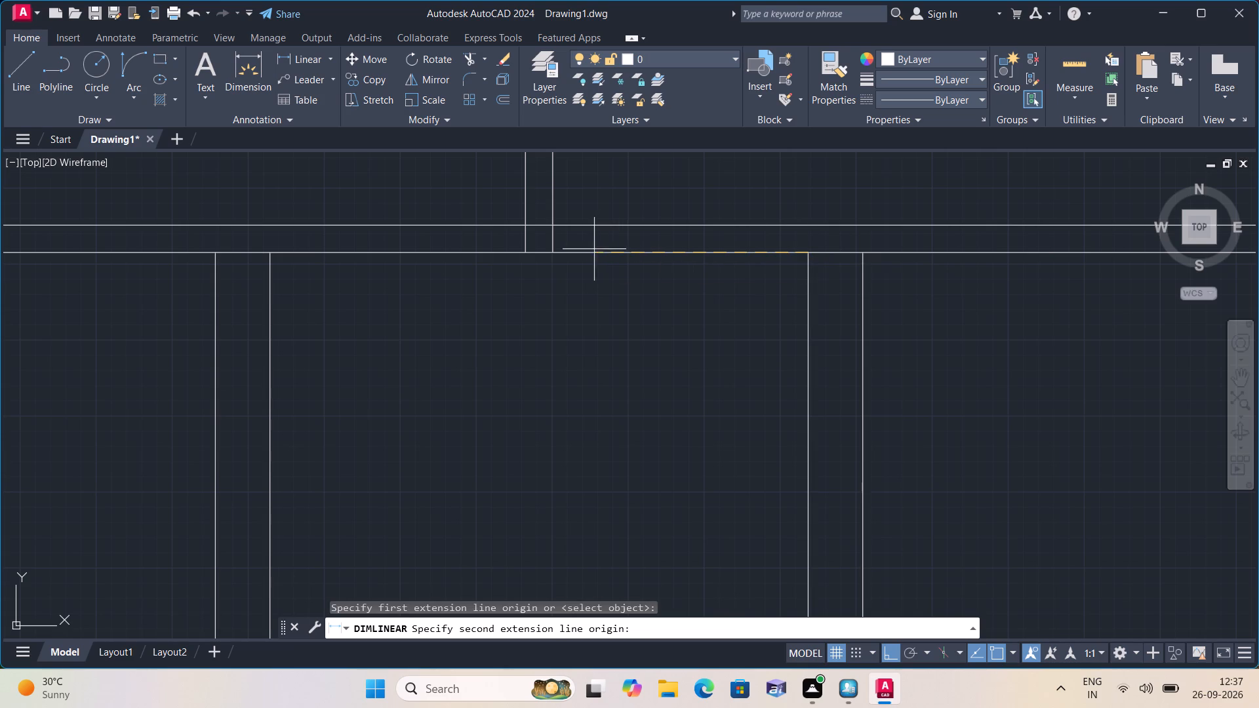
click(552, 256)
scroll(628, 292, up, 3)
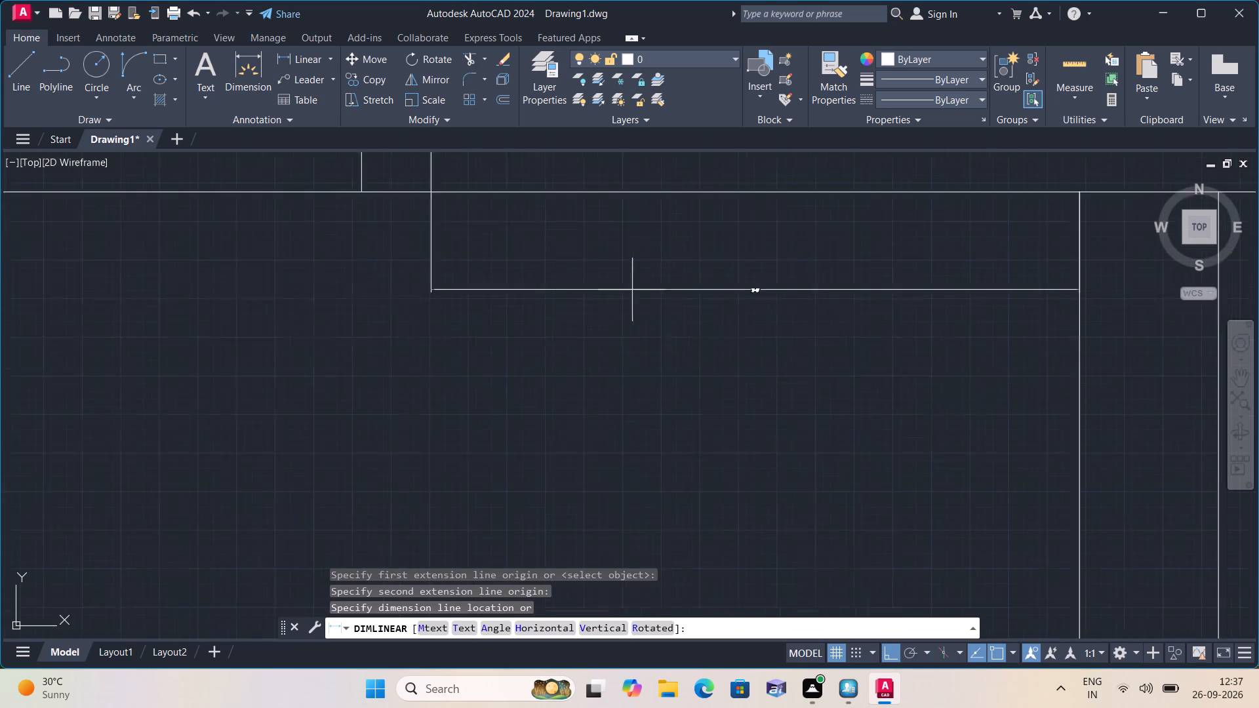
scroll(818, 305, up, 2)
scroll(818, 305, down, 7)
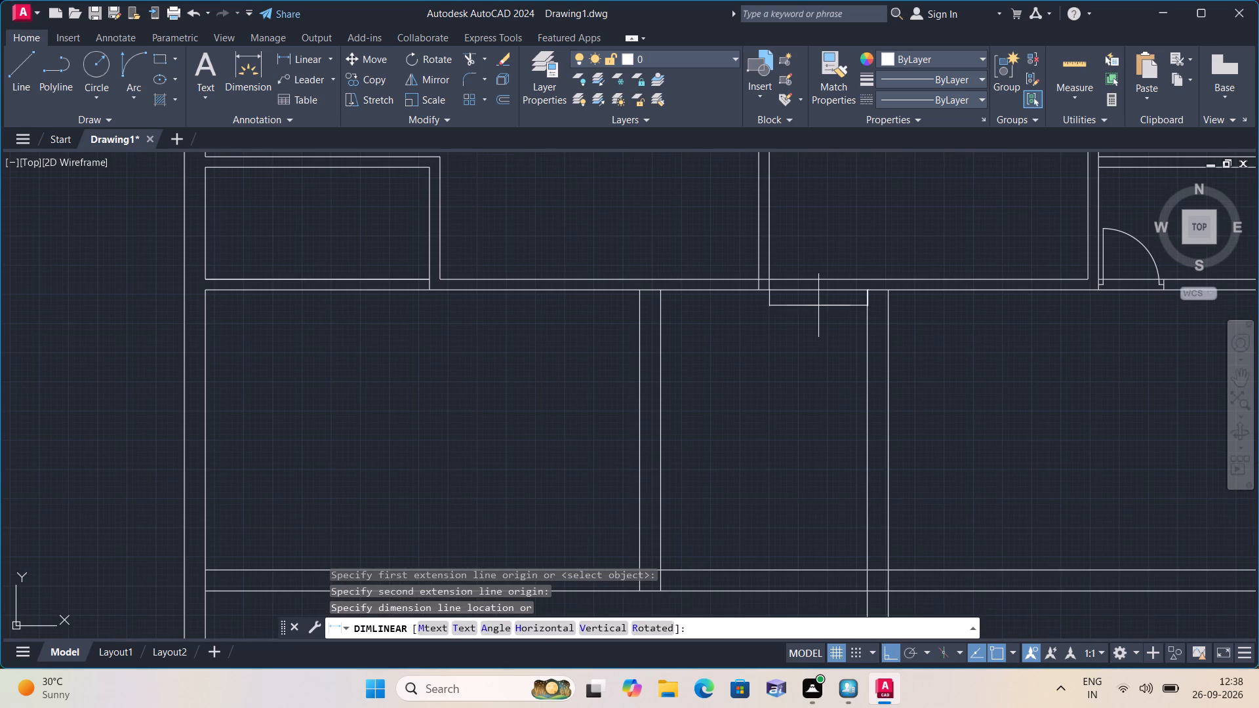
key(Escape)
Draw a short vertical line across the horizontal wall, up from the top of the lower left partition's right face.
scroll(818, 305, down, 4)
middle_drag(817, 307, 778, 399)
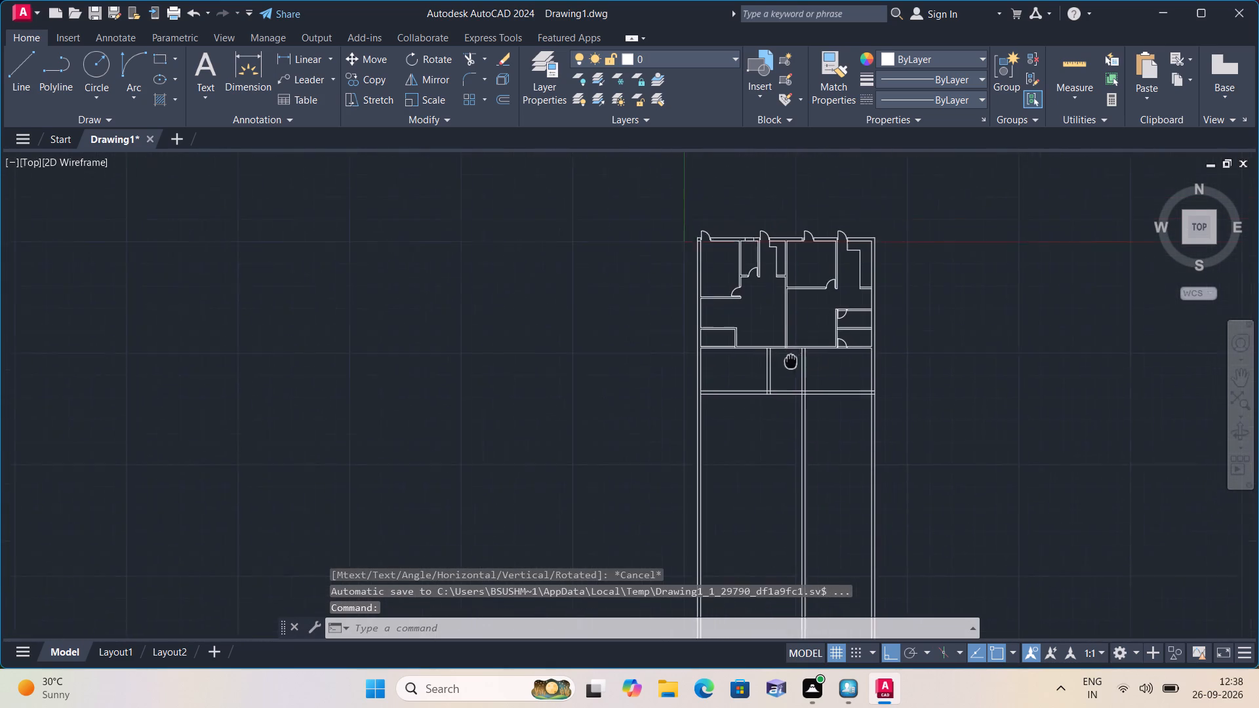
middle_drag(778, 399, 769, 427)
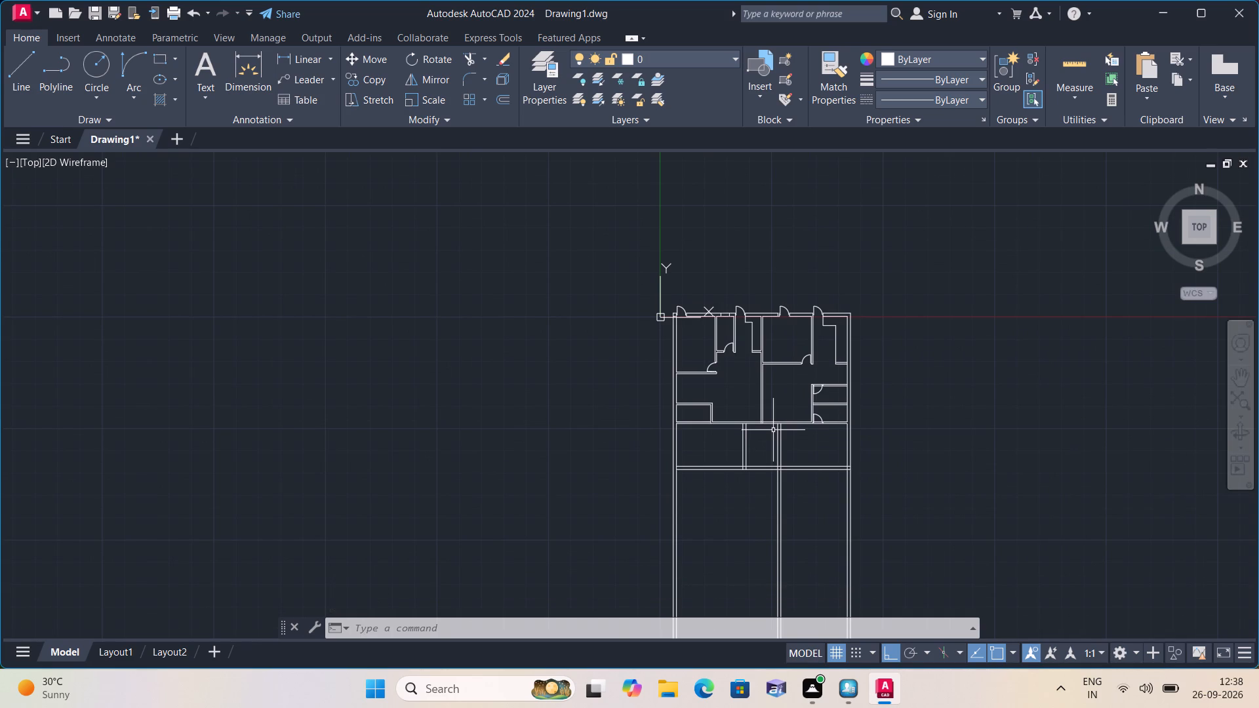
scroll(773, 430, up, 1)
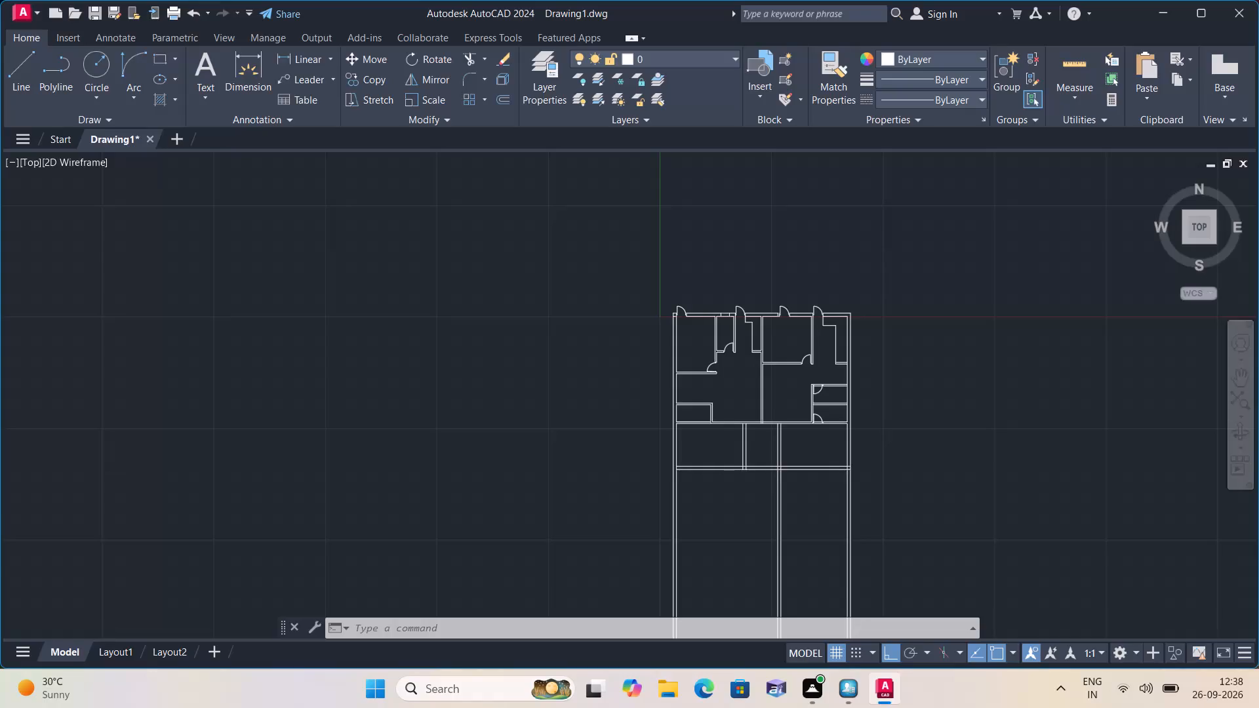
scroll(758, 435, up, 3)
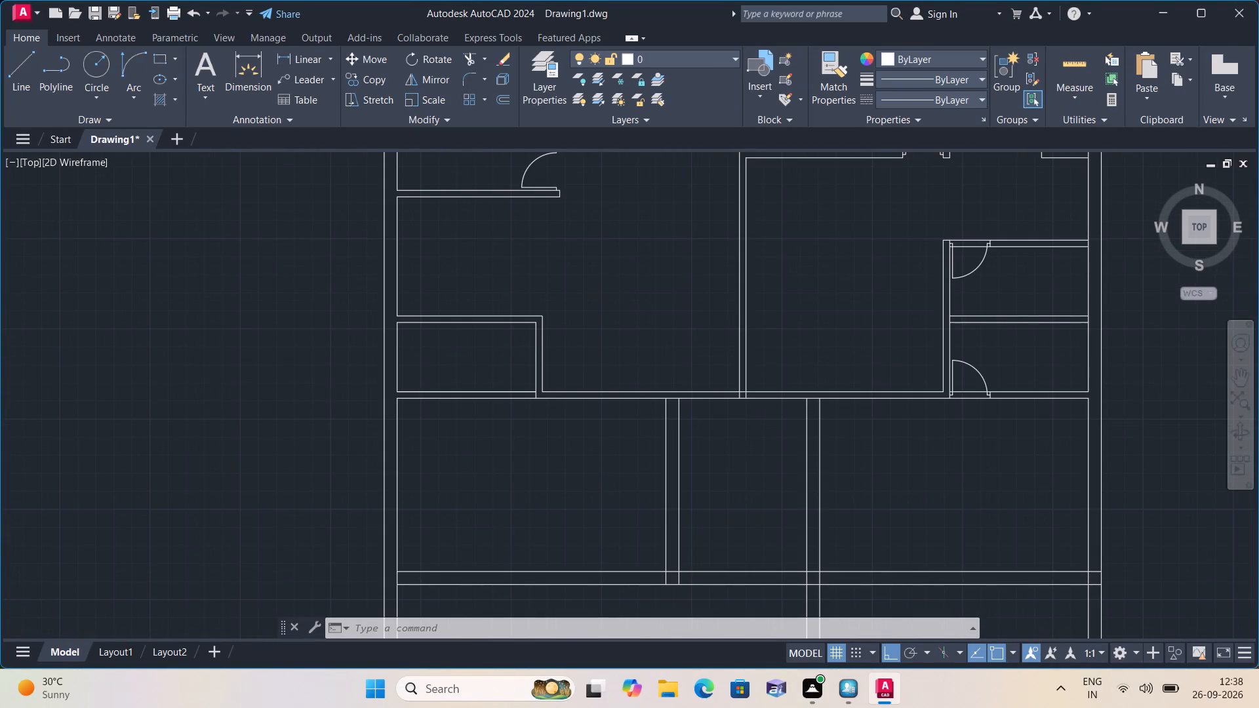
middle_drag(733, 423, 738, 566)
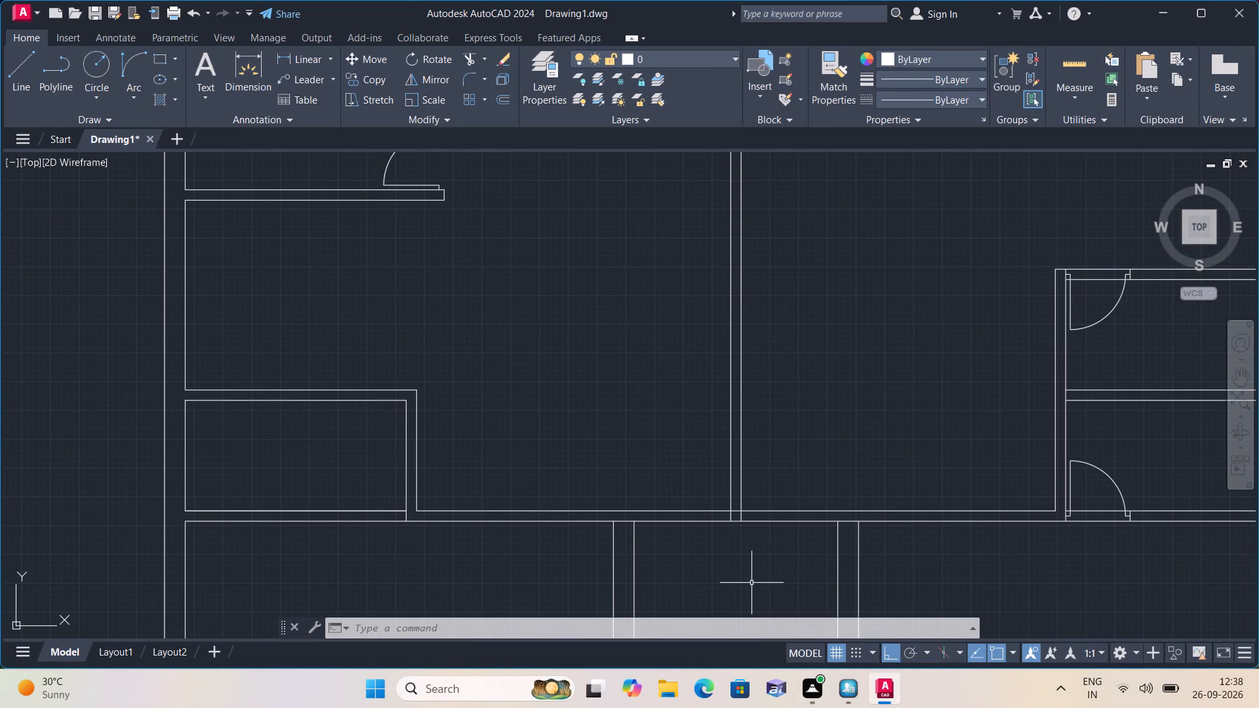
scroll(704, 574, up, 1)
middle_drag(704, 574, 706, 646)
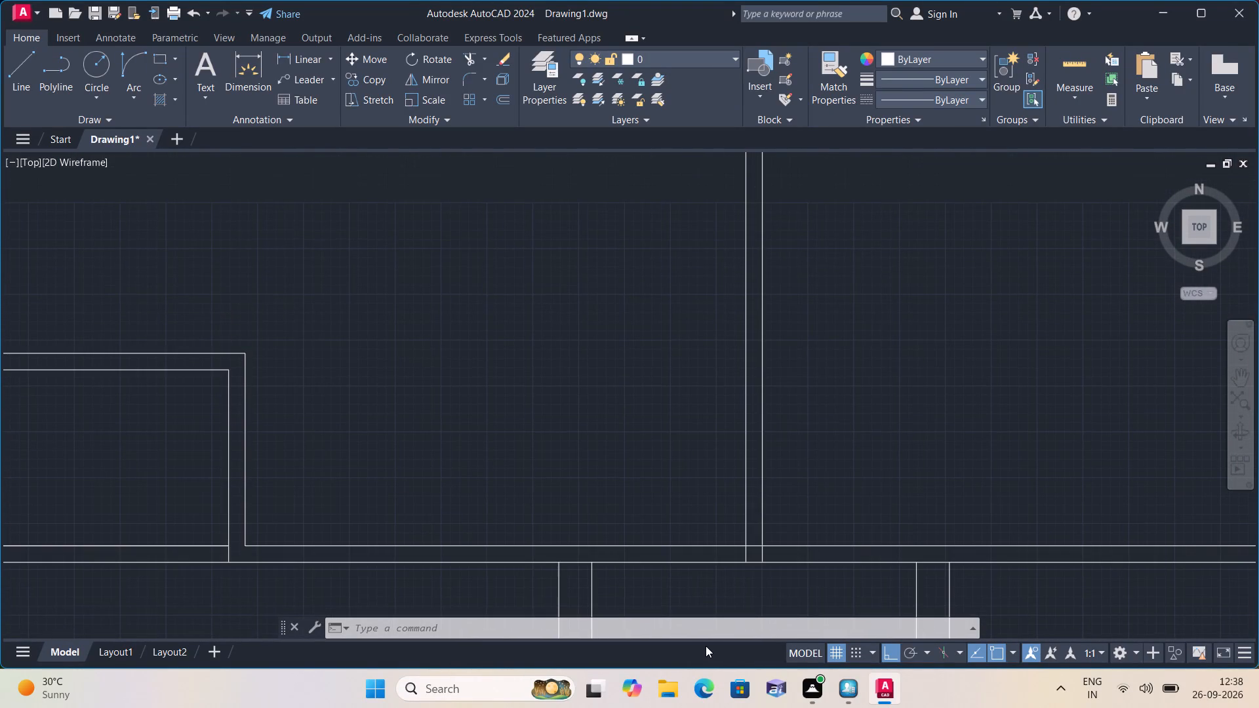
key(l)
key(space)
middle_drag(698, 640, 695, 578)
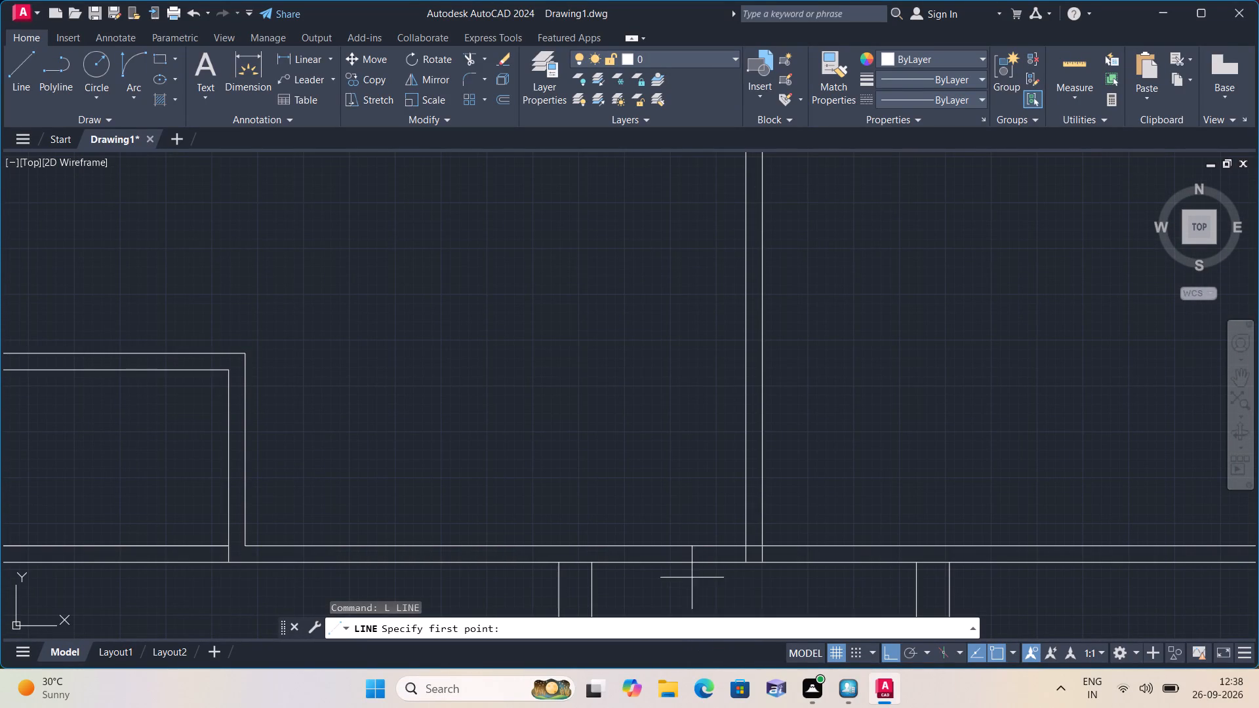
scroll(597, 564, up, 1)
click(586, 565)
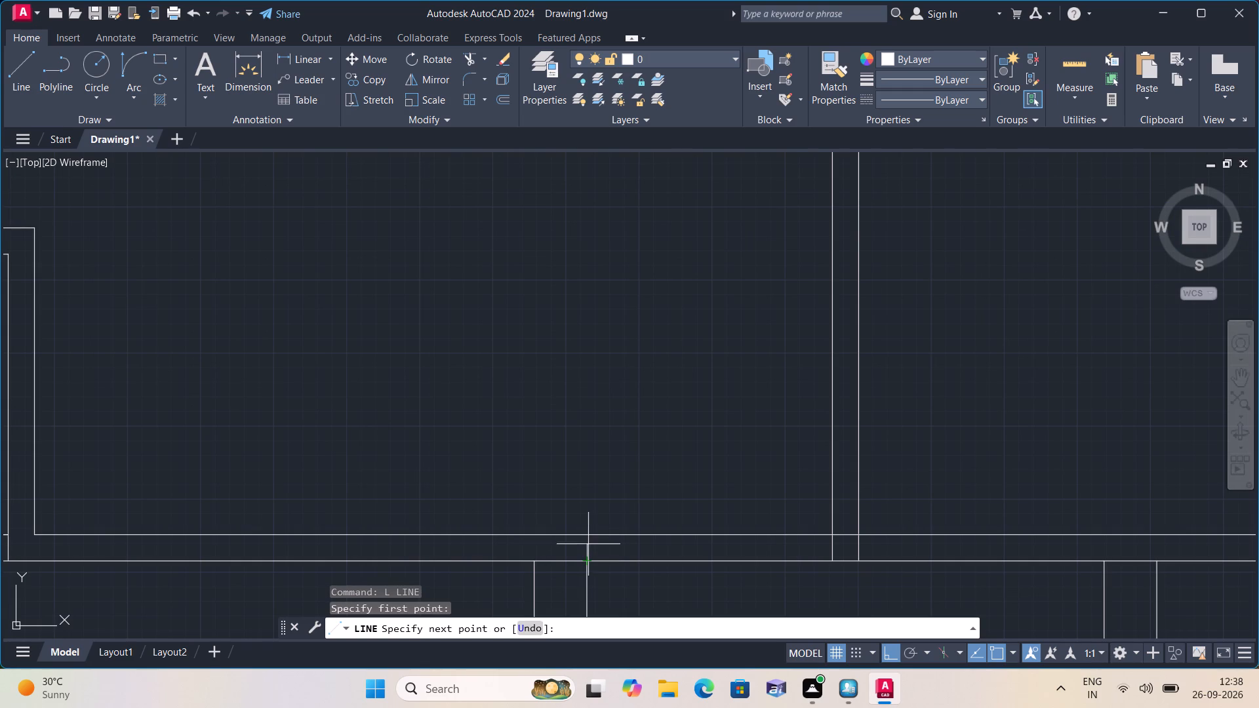
click(588, 538)
key(space)
Draw a 2" frame stub rightward from the short vertical line's midpoint and extend a guide line to the upper middle partition's left face.
key(space)
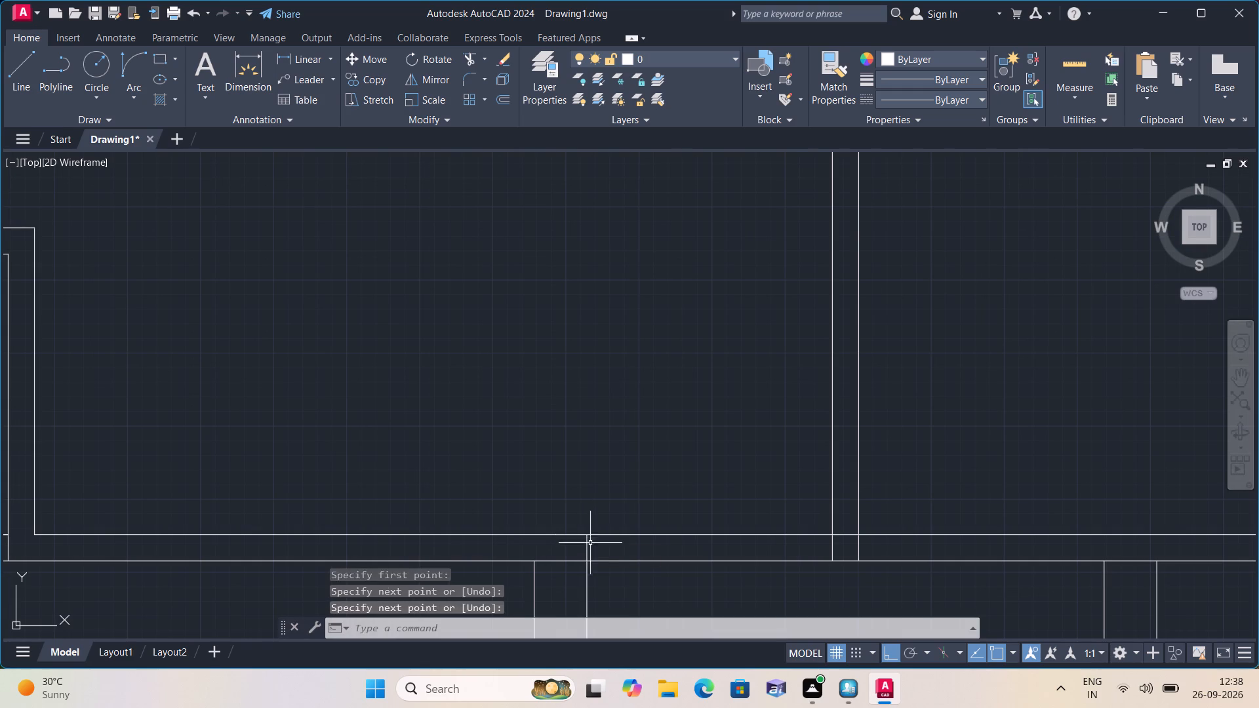
scroll(582, 557, up, 2)
click(590, 533)
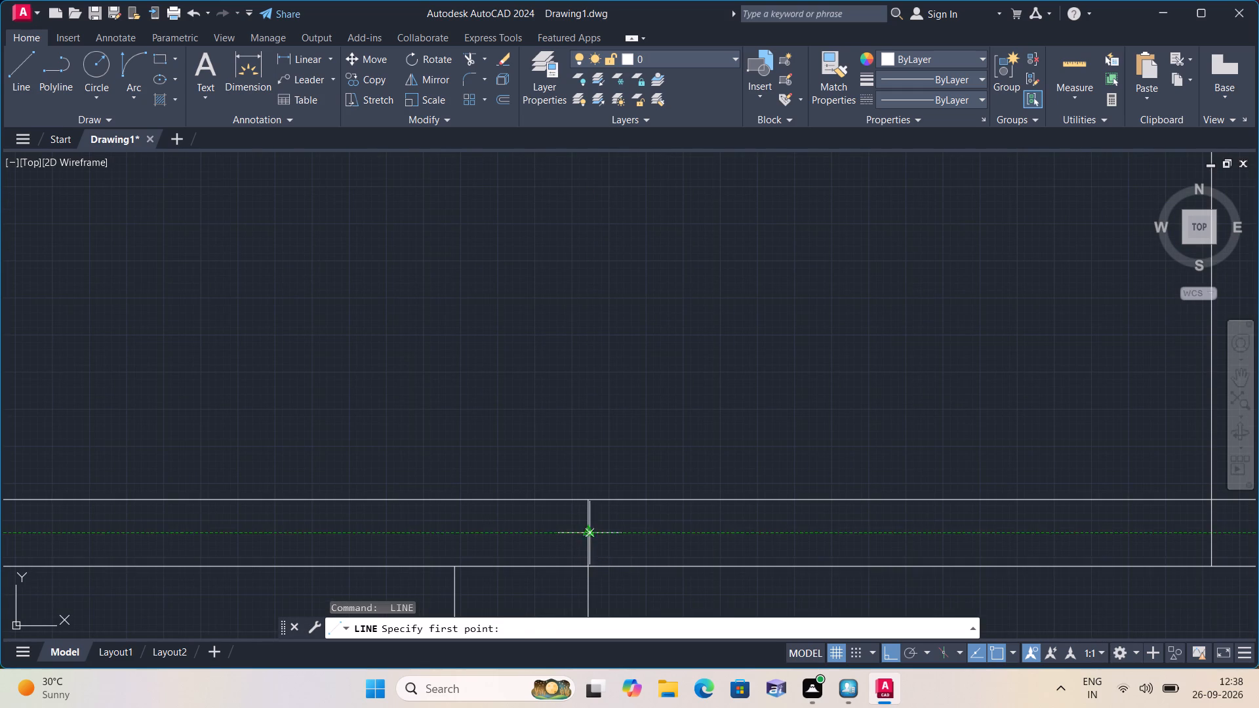
text(2")
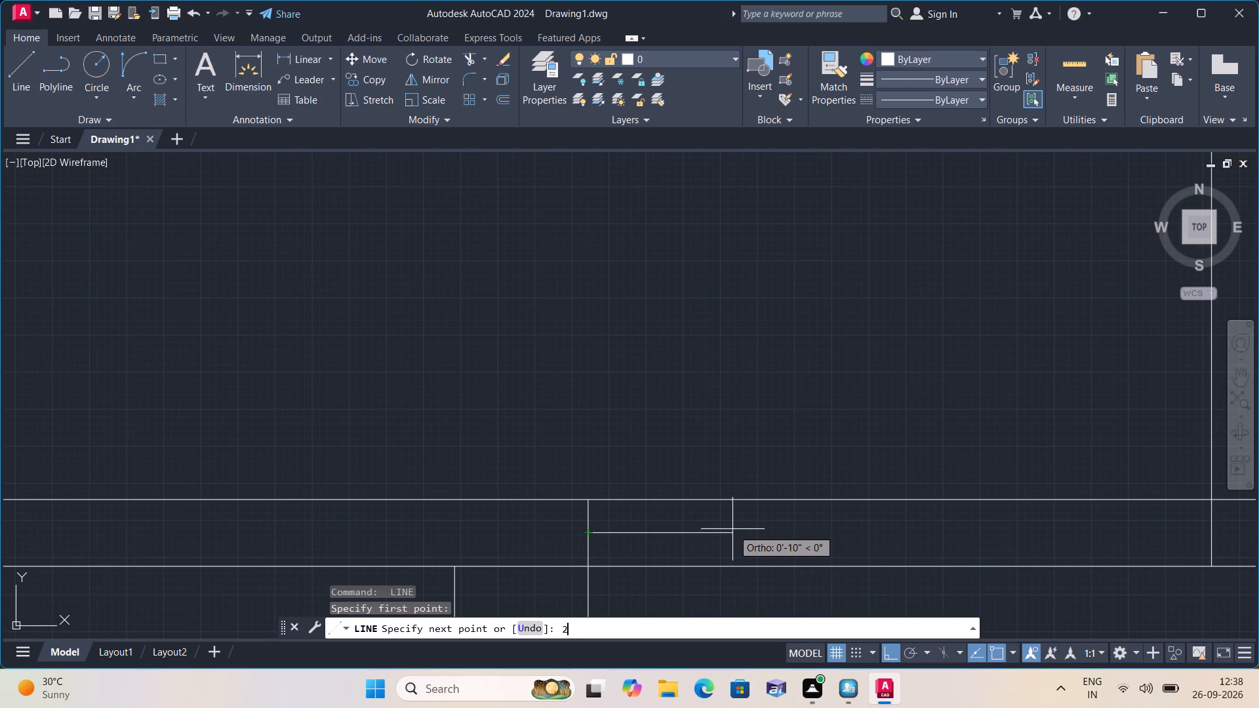
key(space)
scroll(772, 529, down, 1)
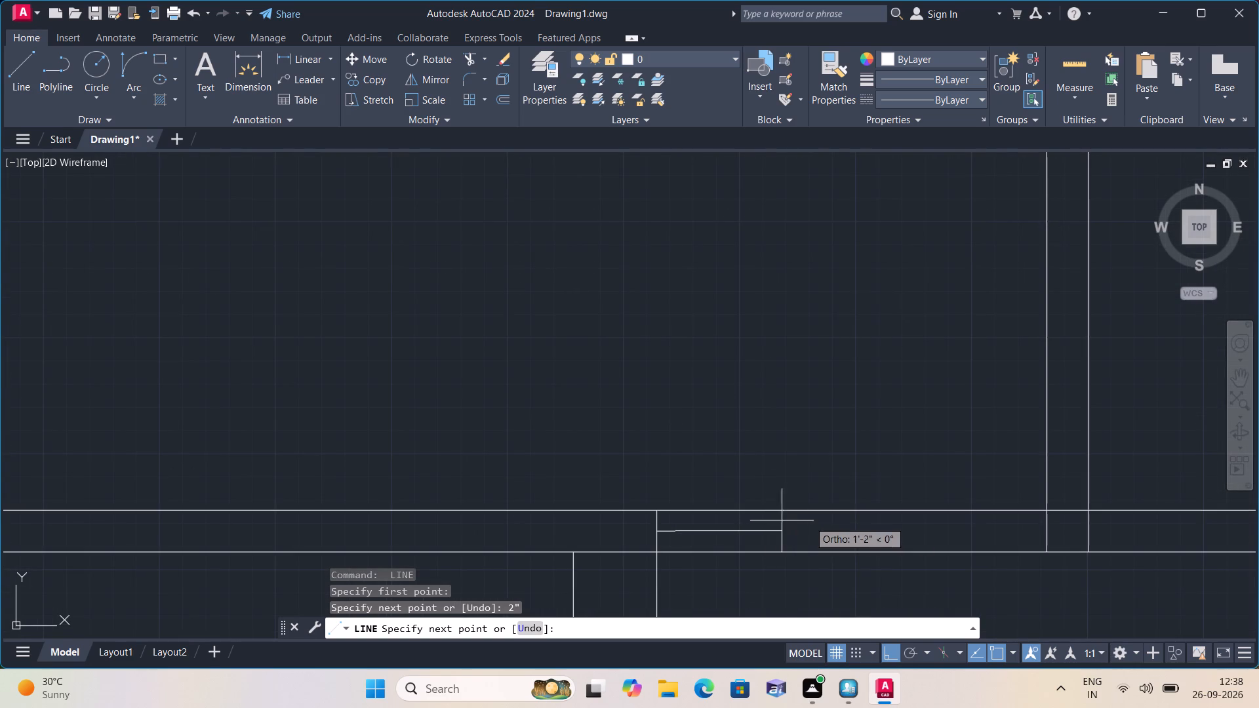
click(1047, 532)
key(space)
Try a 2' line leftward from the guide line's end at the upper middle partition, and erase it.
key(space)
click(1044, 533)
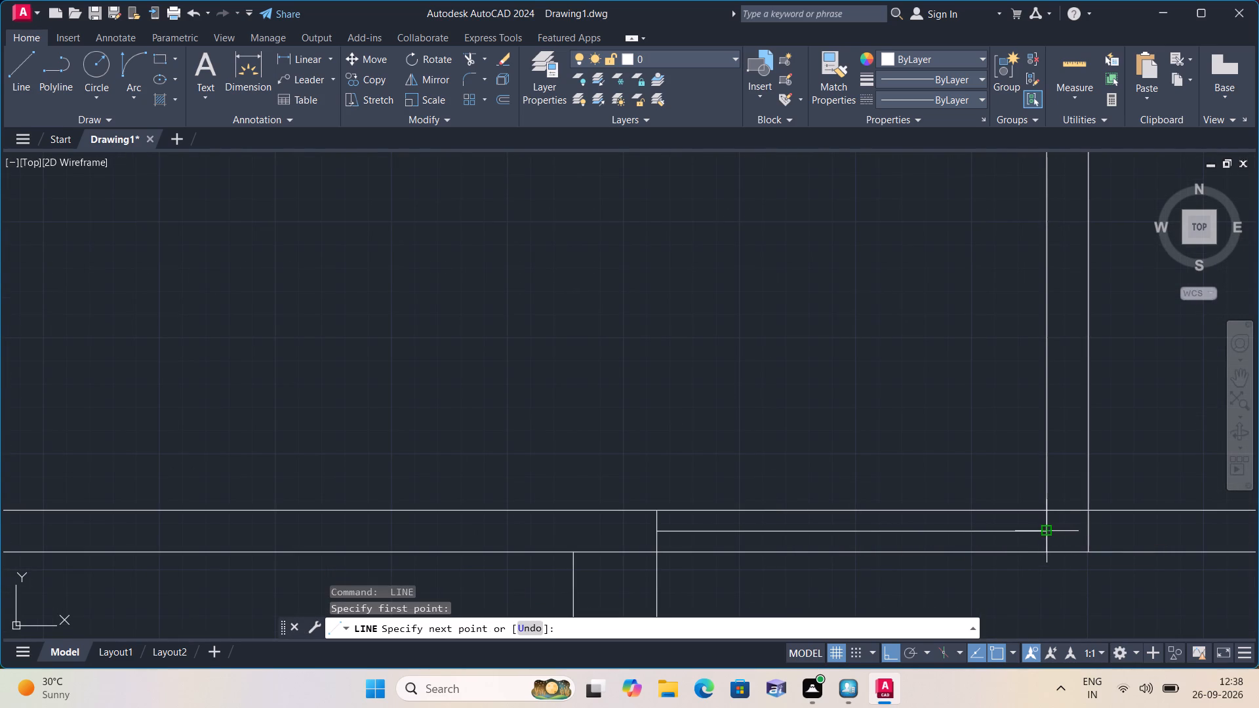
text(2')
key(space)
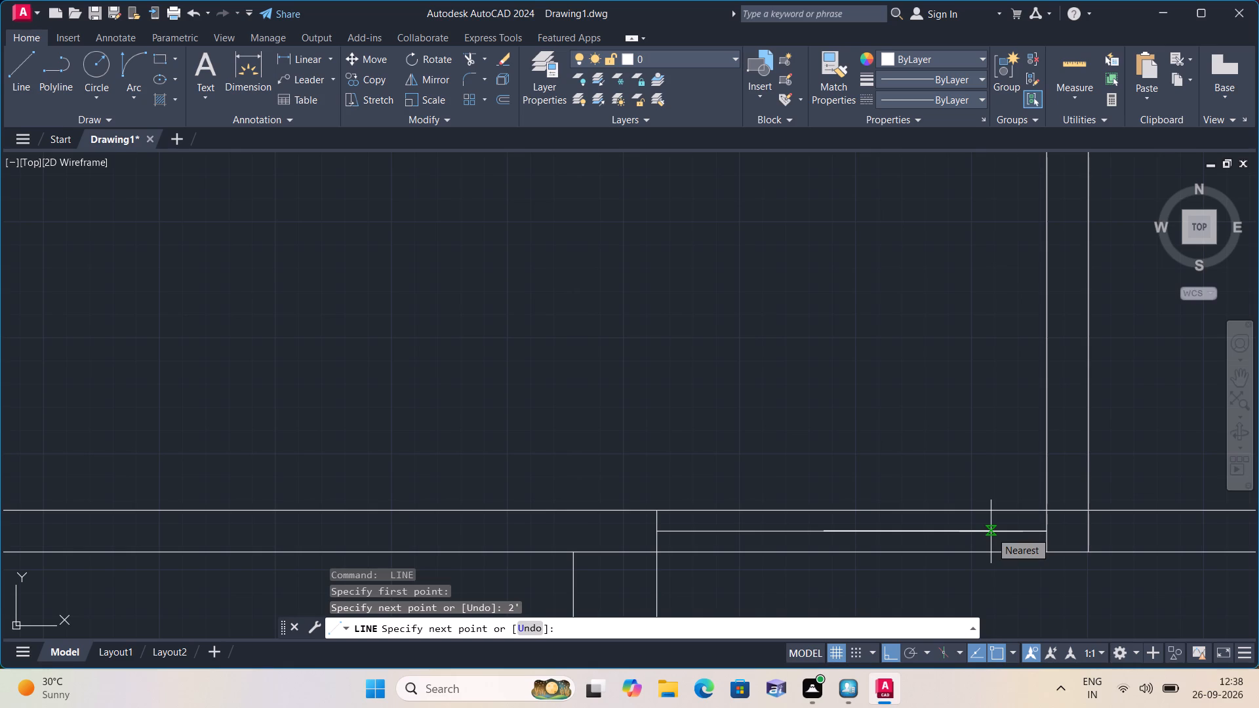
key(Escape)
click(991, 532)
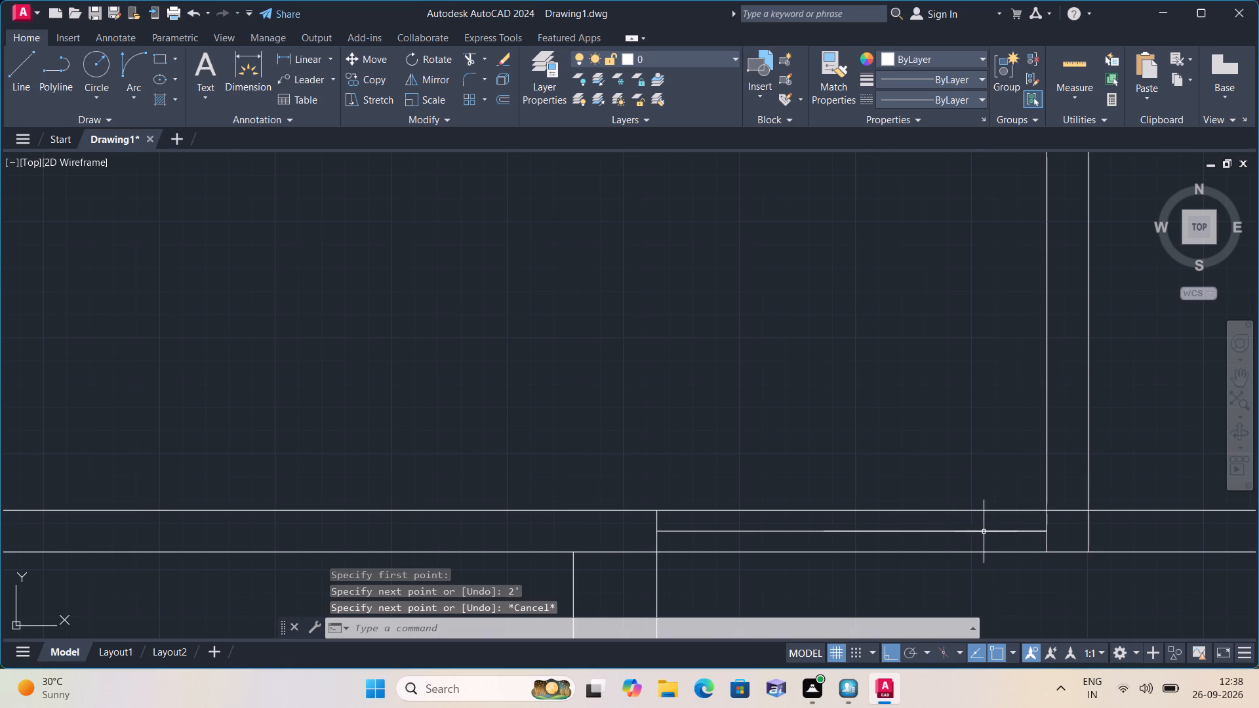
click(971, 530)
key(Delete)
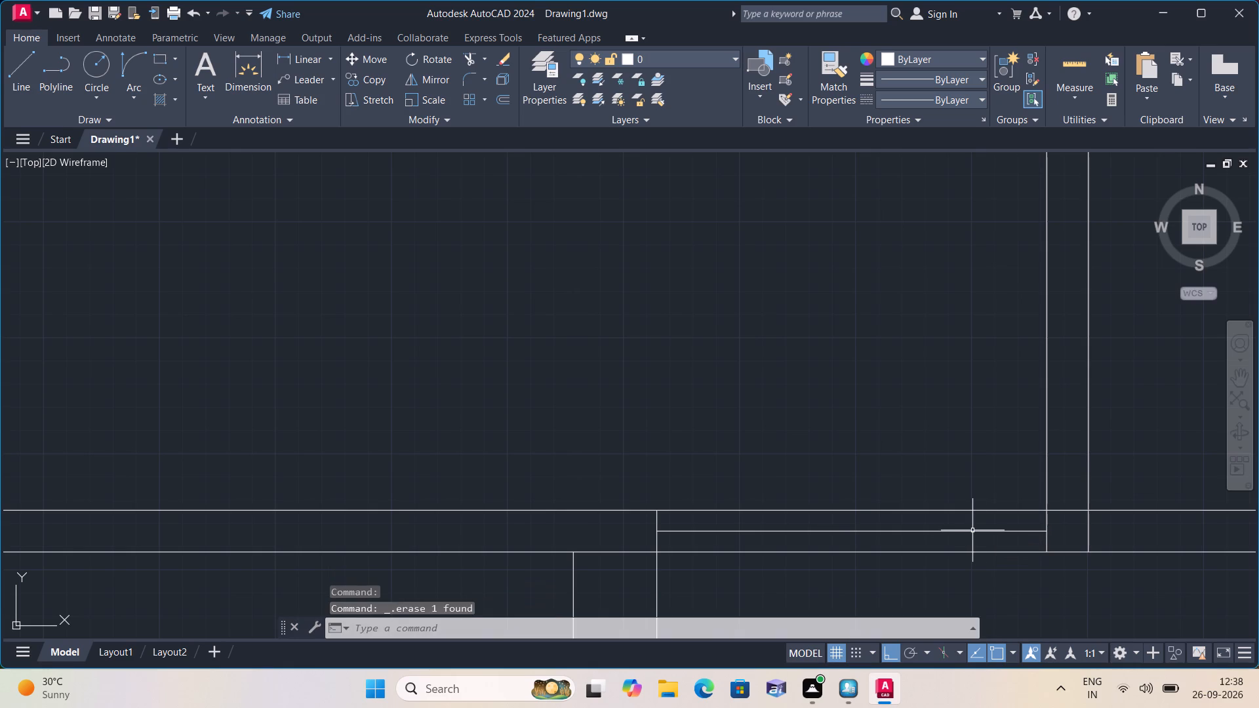
Draw a 2" frame stub leftward from the upper middle partition's left face, at the guide line's end.
text(l)
key(space)
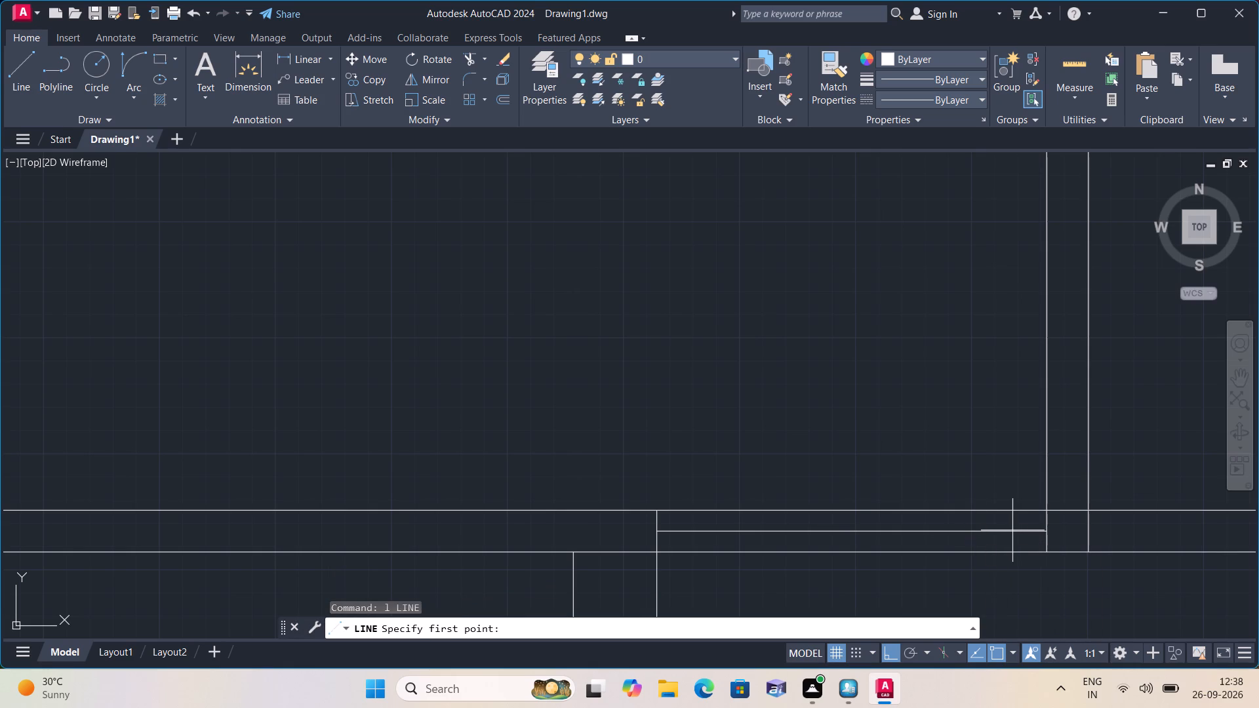
click(1046, 533)
text(2")
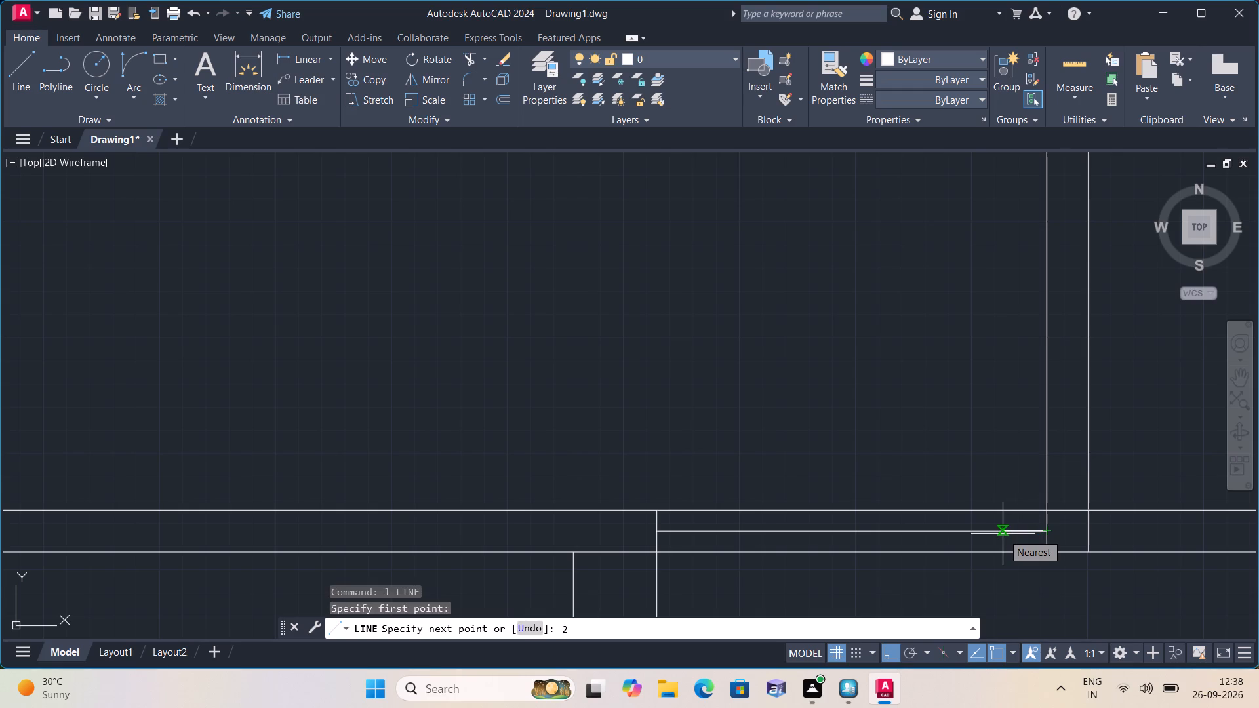
key(space)
key(Escape)
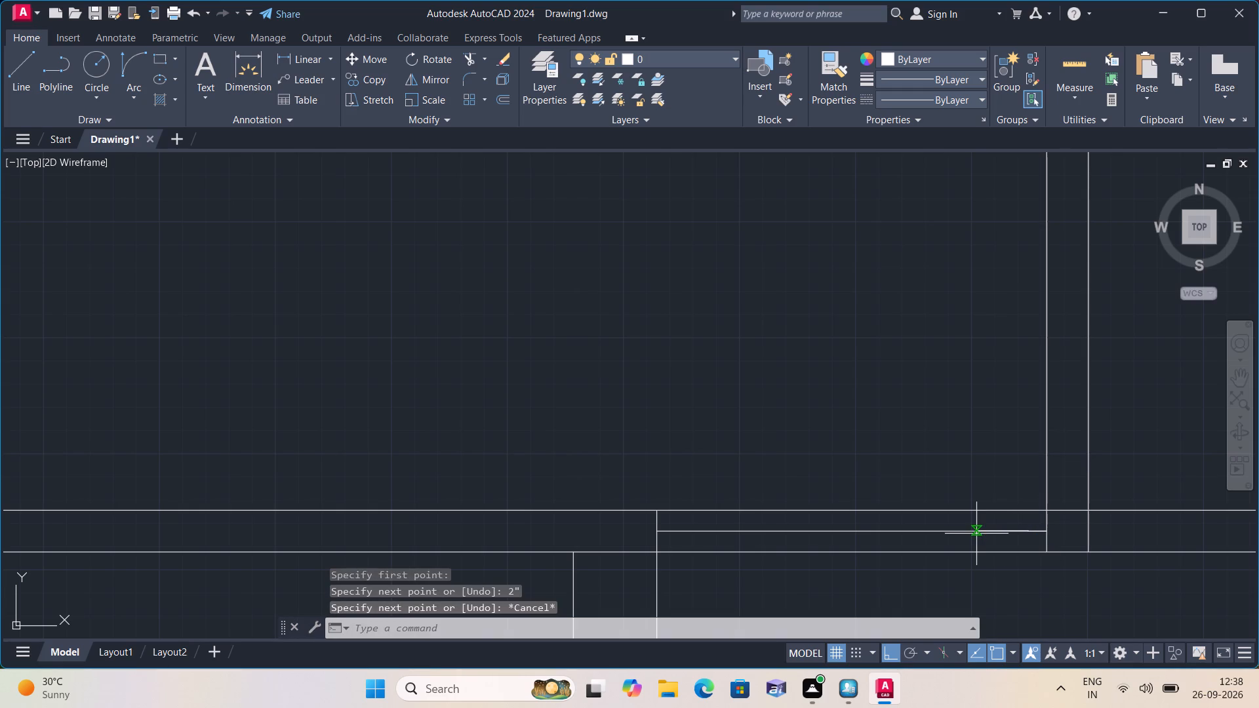
Erase the guide line between the two frame stubs of the left-hand opening.
click(976, 533)
key(Delete)
Draw a short vertical line across the horizontal wall, up from the top of the lower right-hand partition's left face.
scroll(976, 533, down, 1)
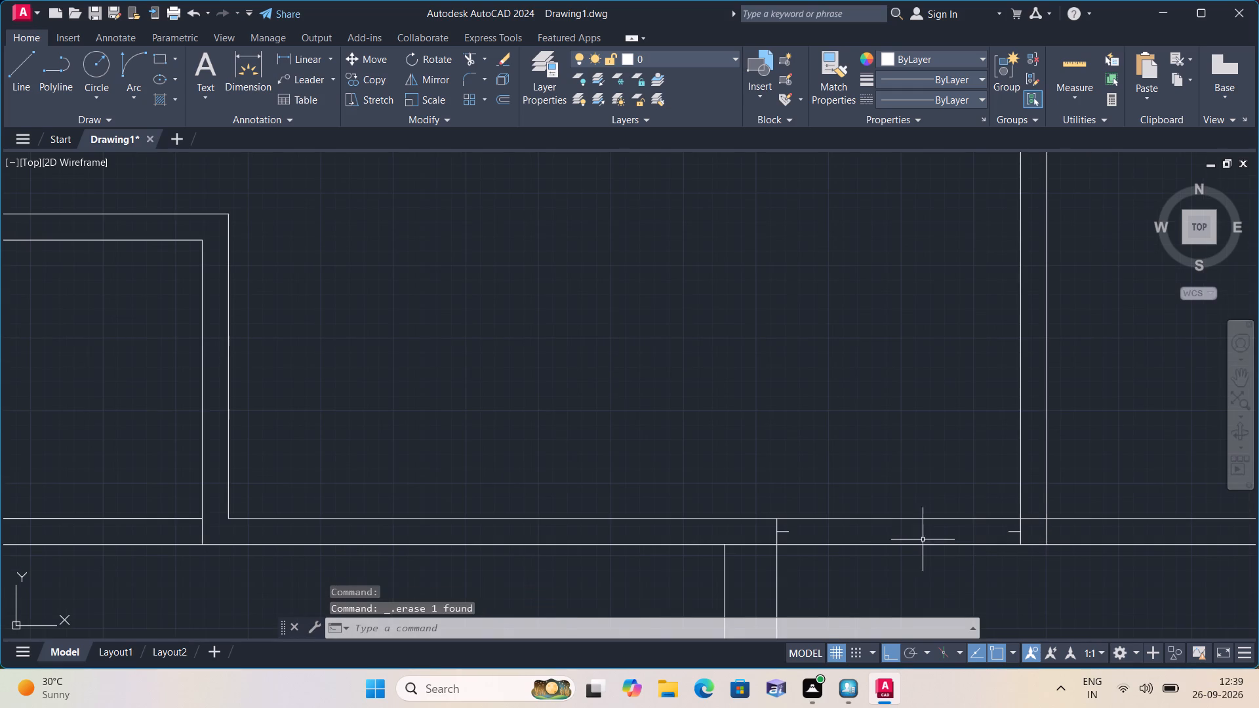
middle_drag(896, 545, 696, 502)
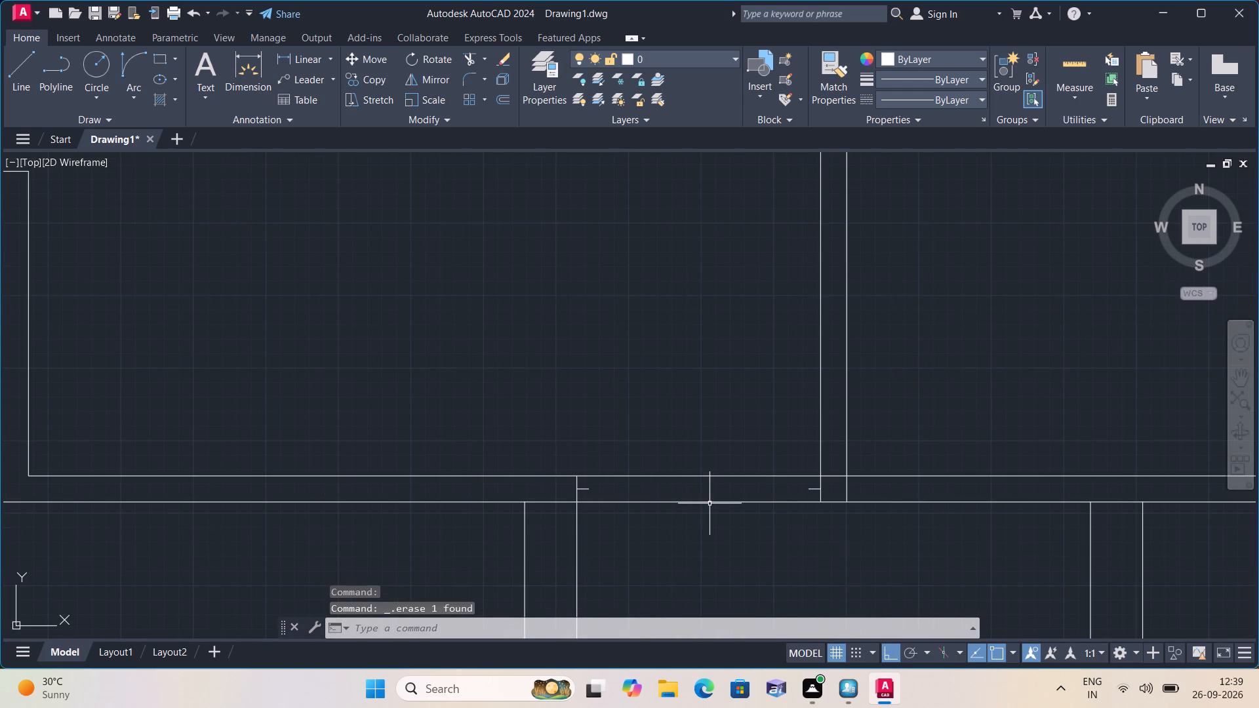
key(l)
key(space)
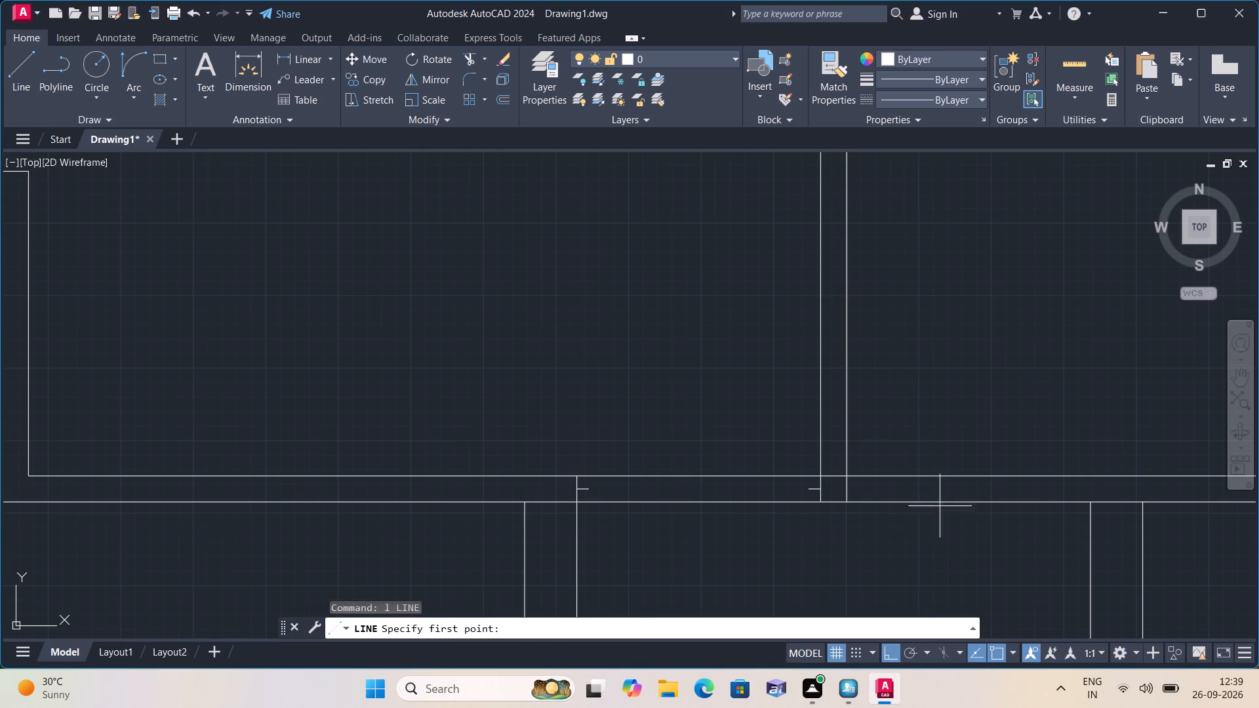
click(1089, 500)
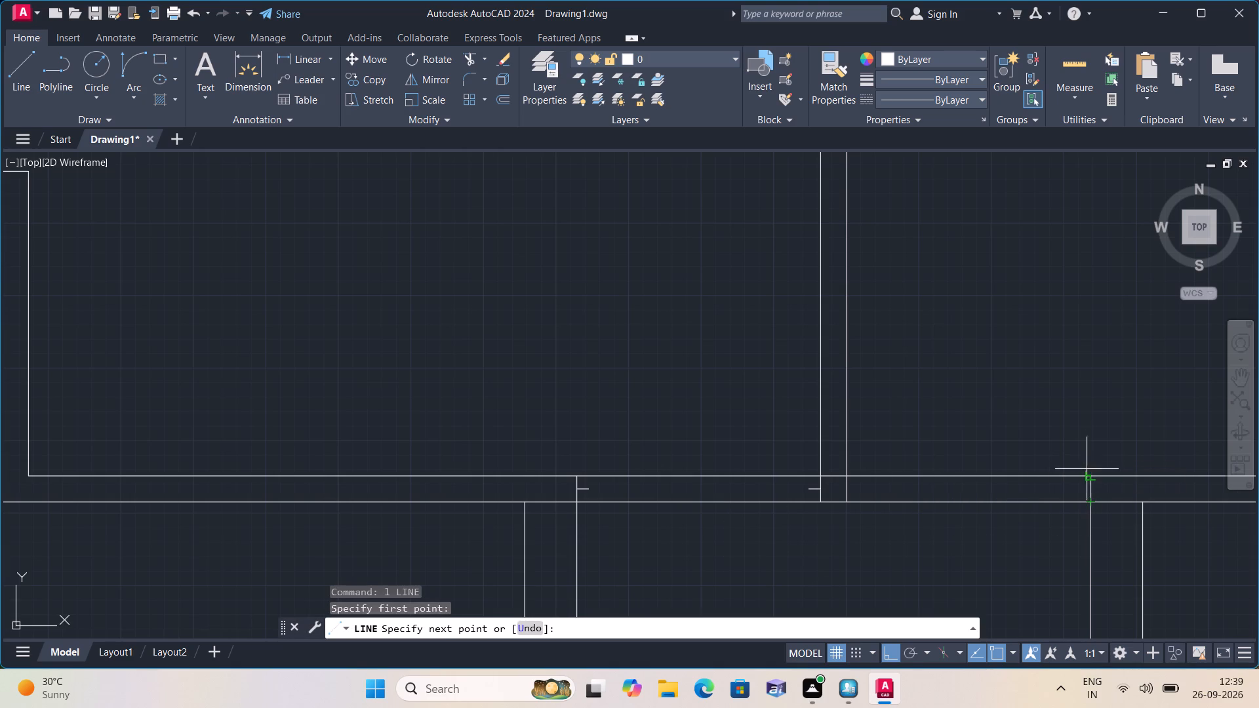
click(1089, 477)
key(space)
Draw a 2" frame stub leftward from the midpoint of the short vertical line above the lower right-hand partition.
key(space)
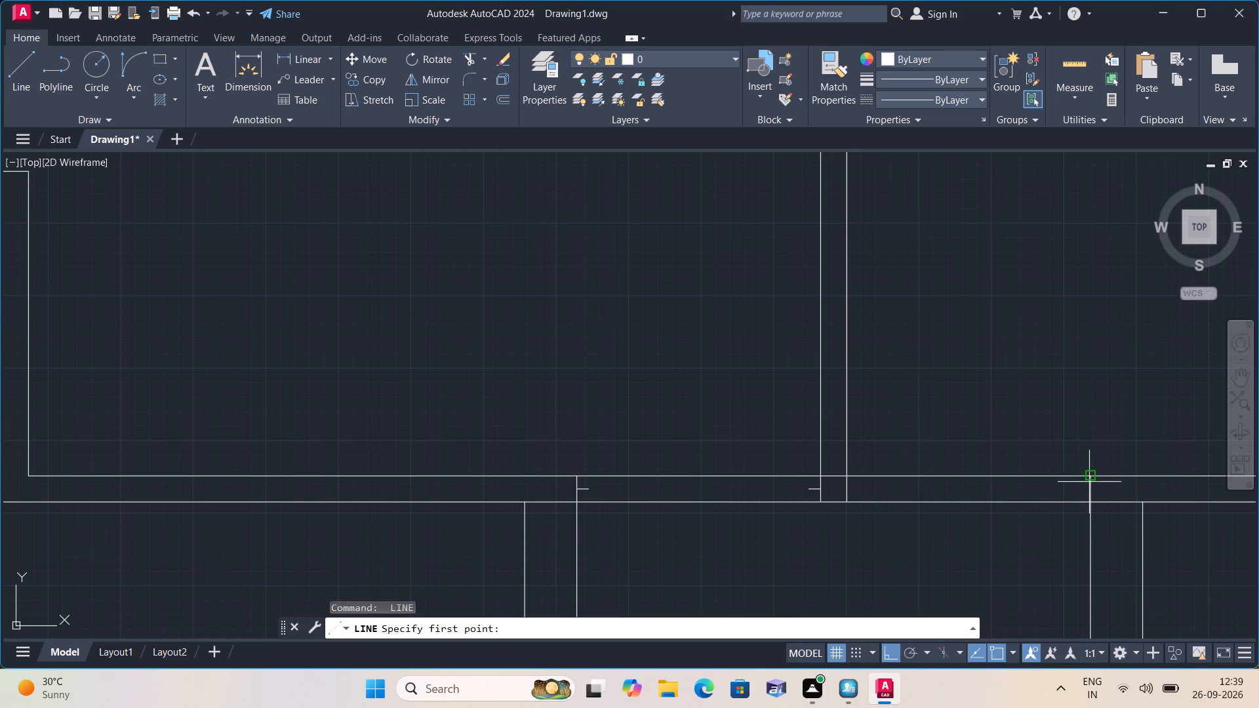
click(1090, 491)
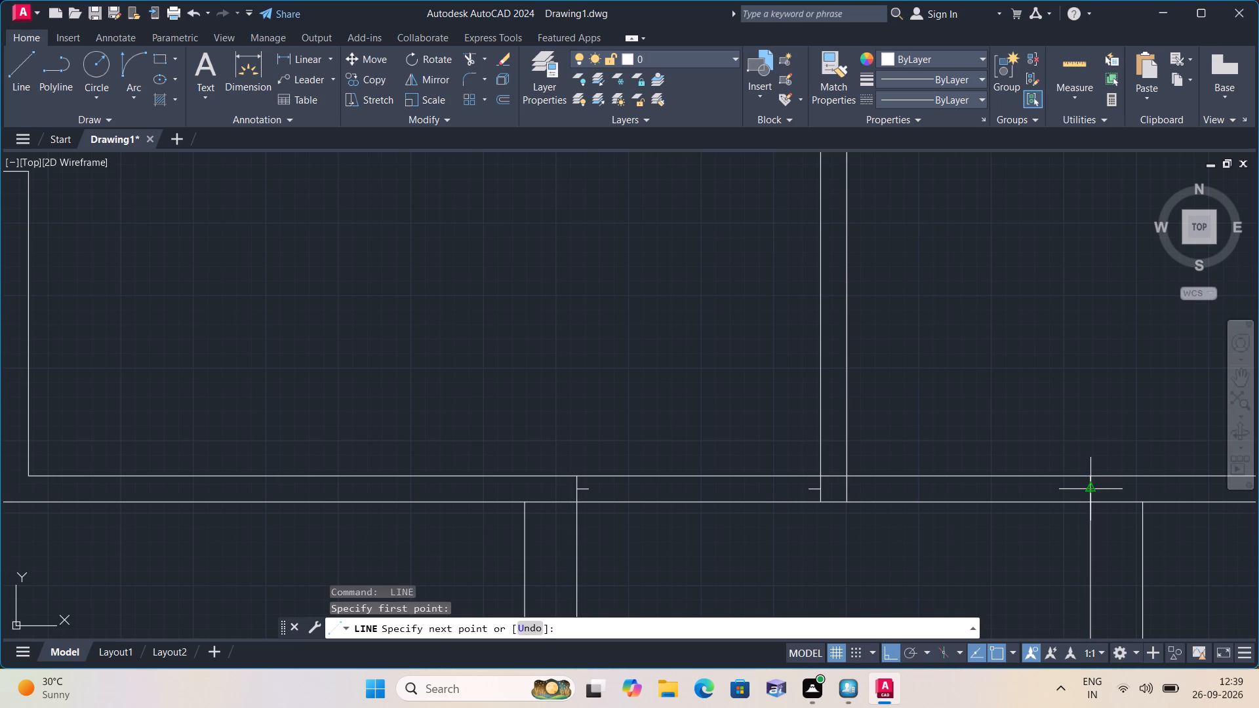
text(2")
key(space)
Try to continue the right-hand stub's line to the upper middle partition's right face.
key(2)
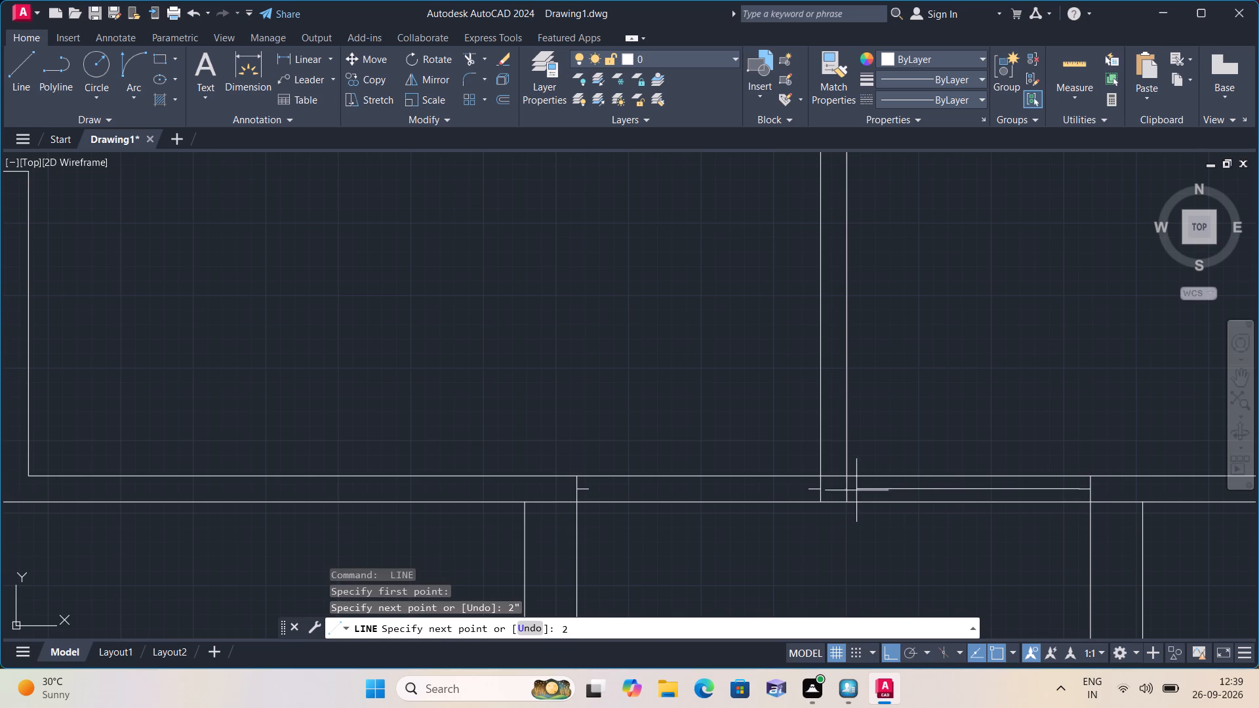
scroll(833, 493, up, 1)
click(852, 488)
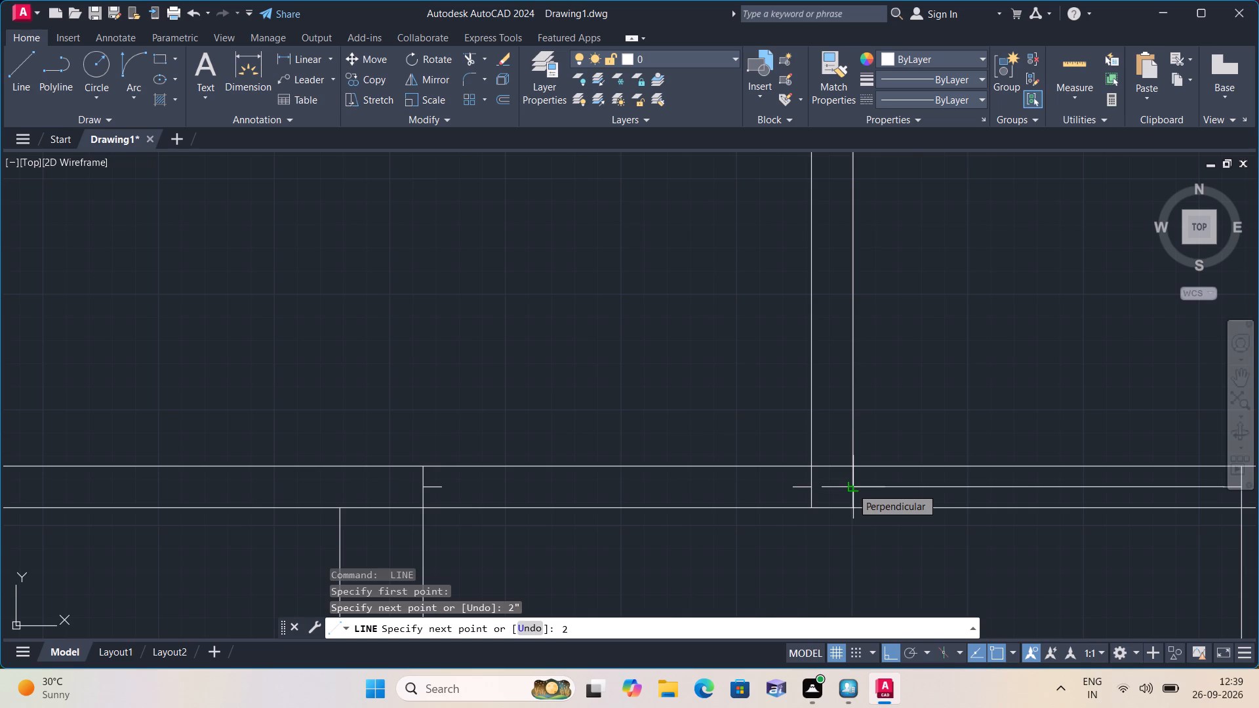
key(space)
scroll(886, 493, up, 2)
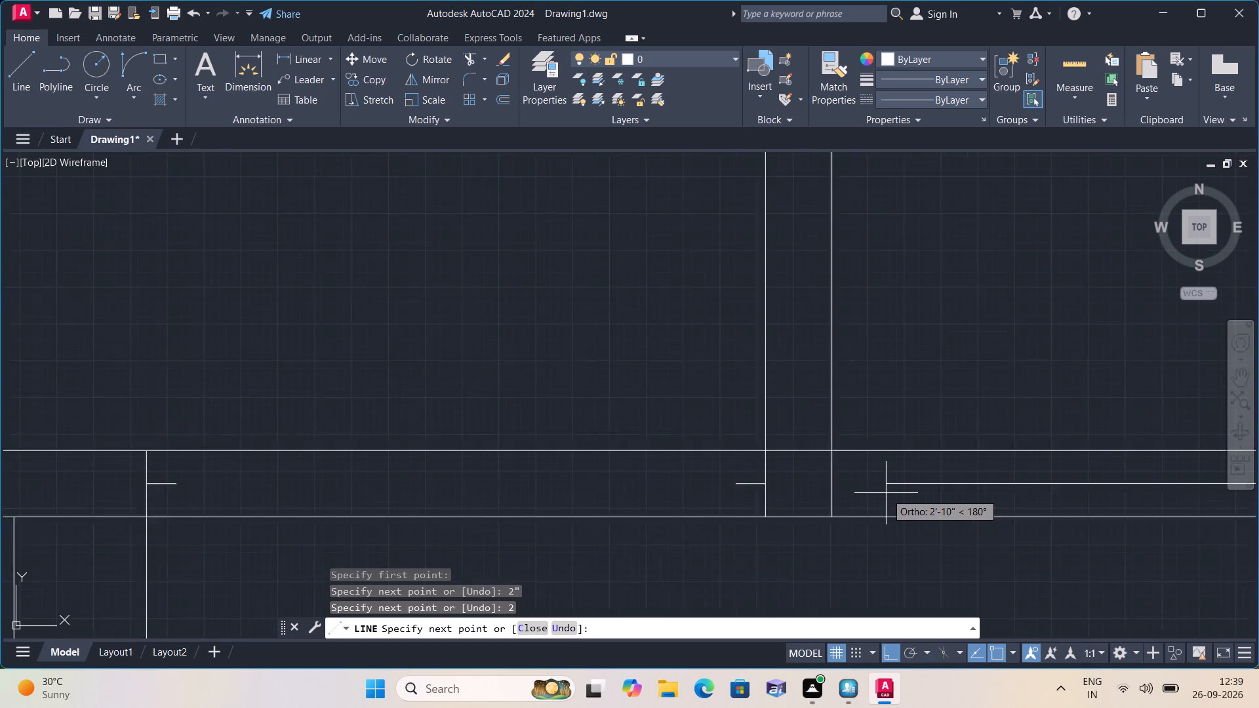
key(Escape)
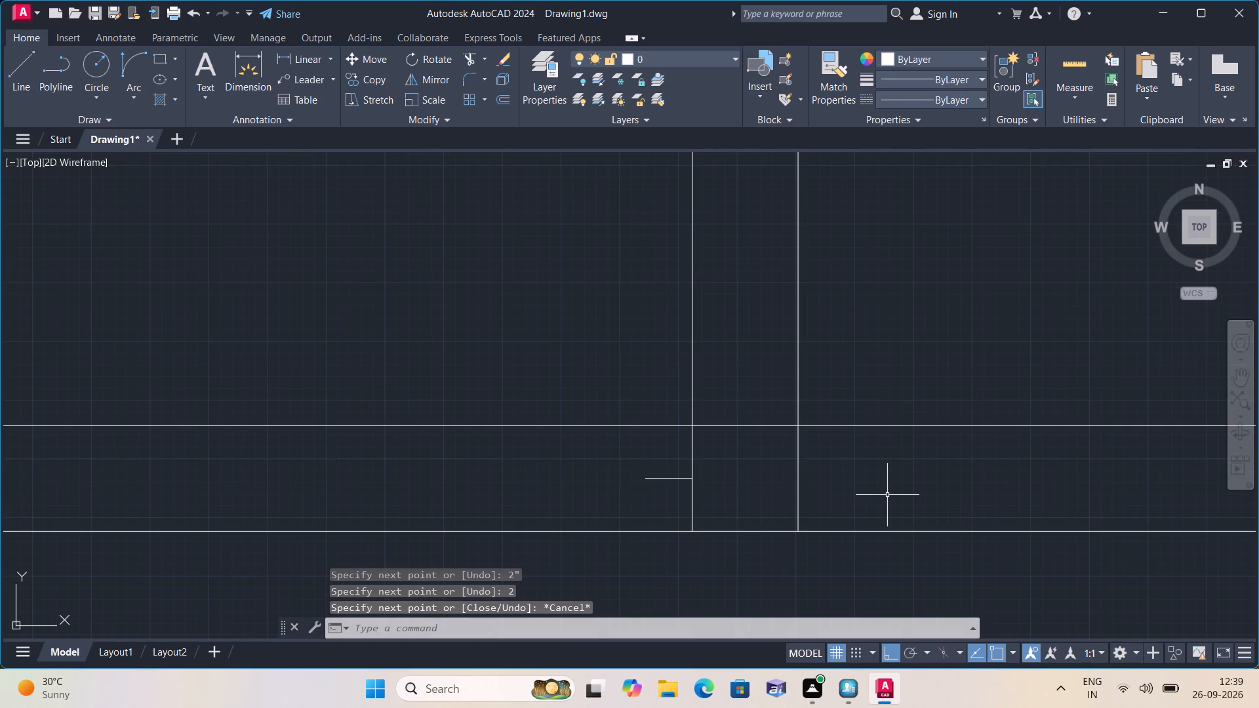
Draw a horizontal guide line across the upper middle partition, from the stub on its left face to its right face.
scroll(887, 495, down, 2)
key(l)
scroll(887, 495, up, 1)
key(space)
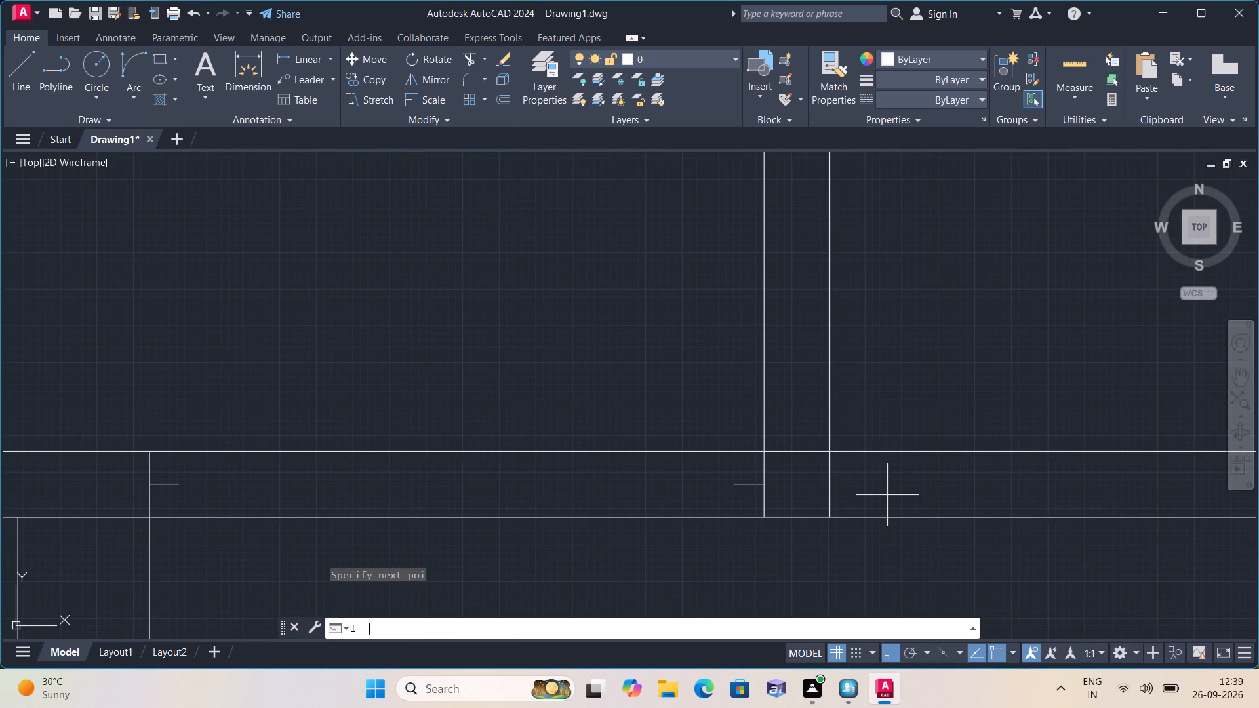
scroll(815, 495, up, 1)
click(734, 478)
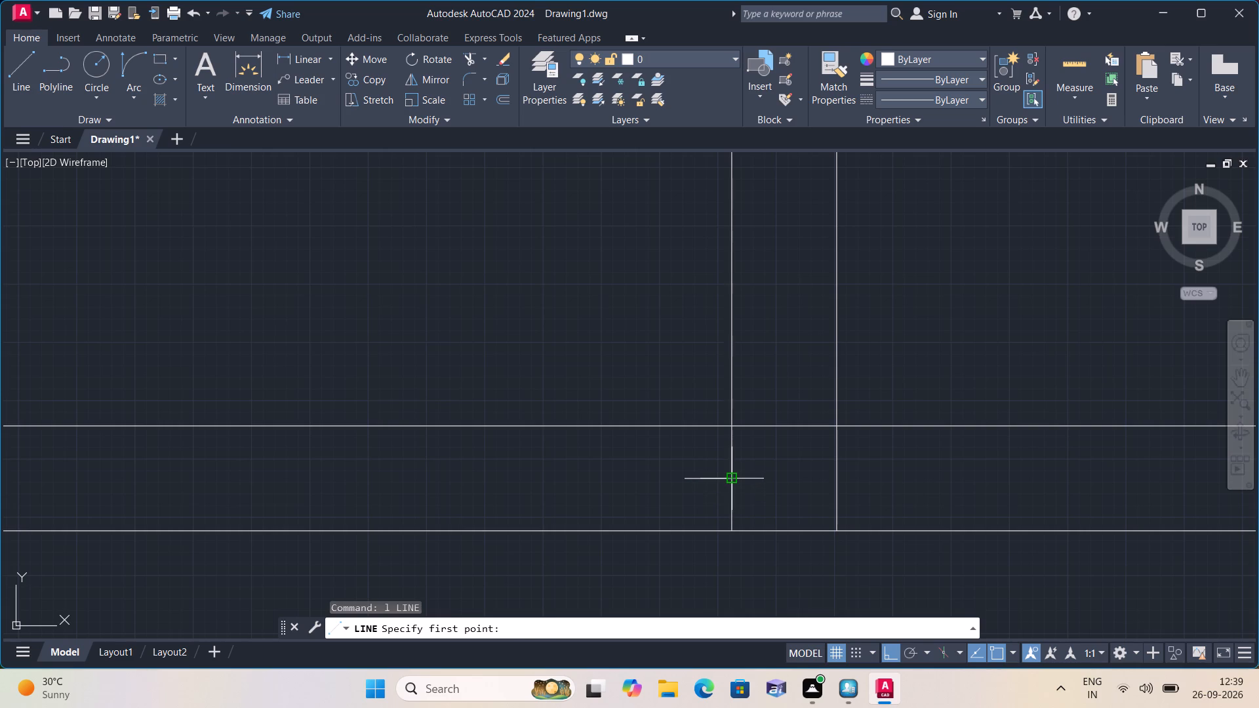
click(833, 479)
key(space)
Draw a 2" frame stub rightward from the upper middle partition's right face, at the guide line's end.
key(space)
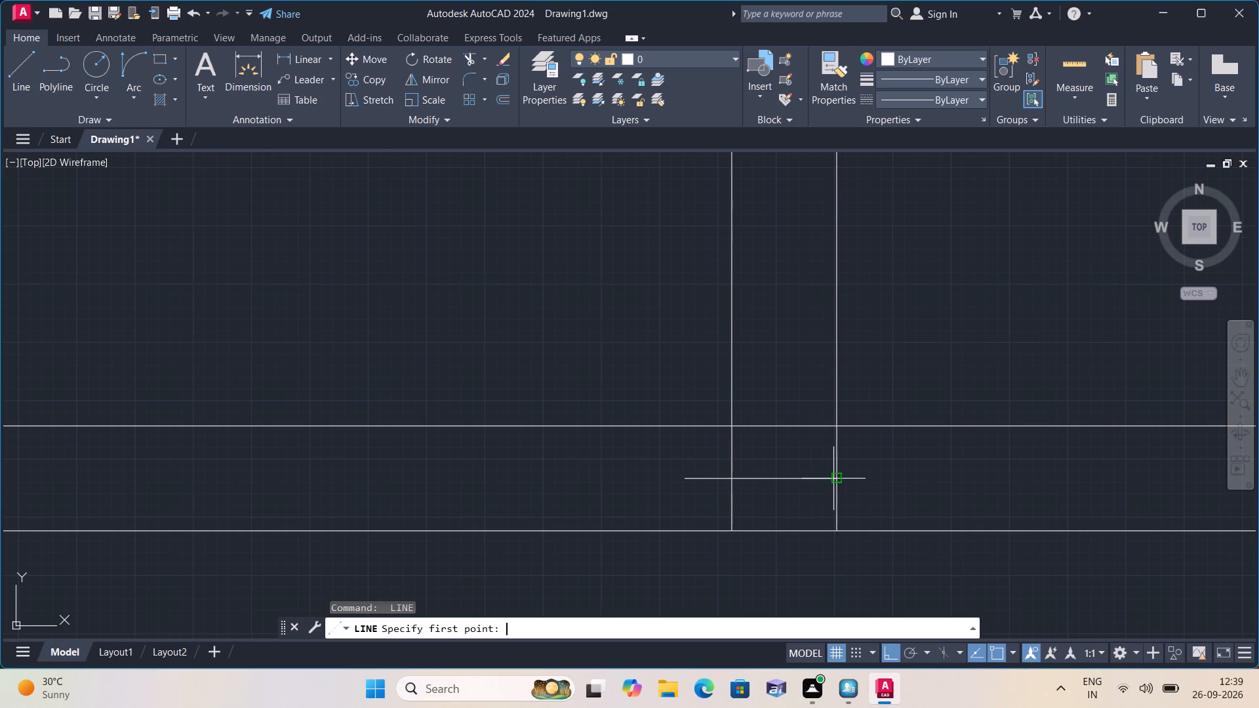
click(835, 479)
text(2")
key(space)
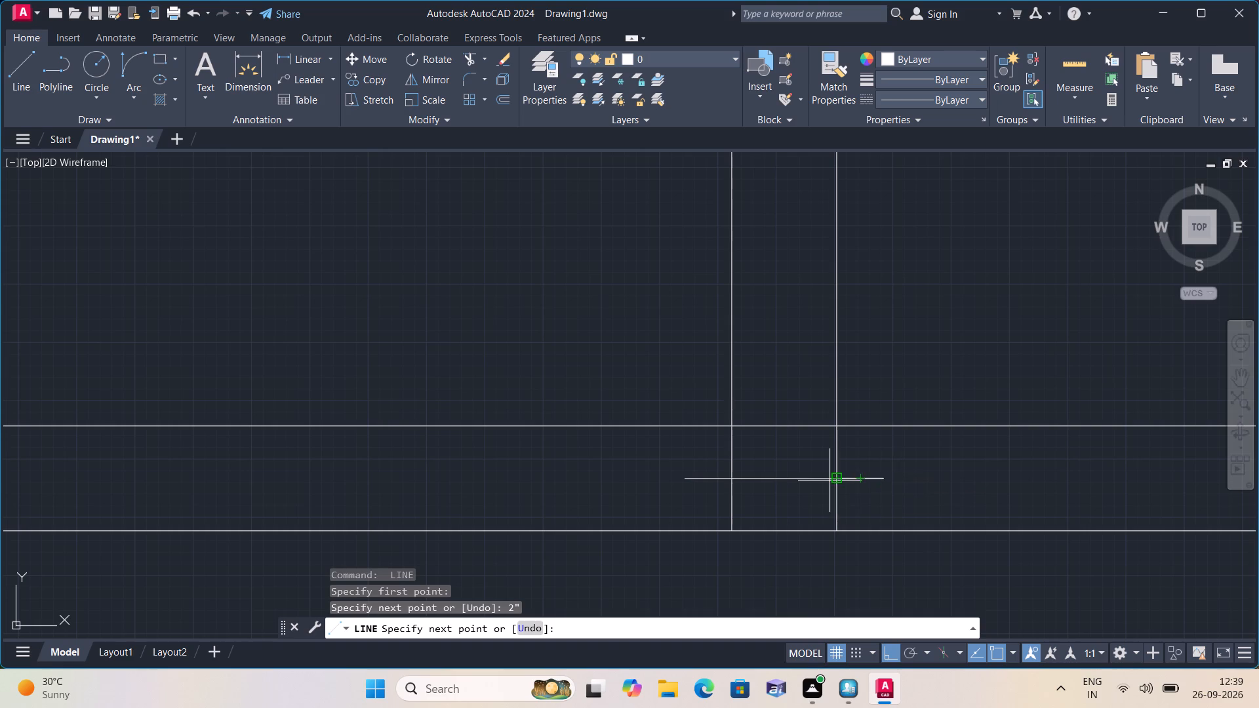
key(Escape)
Erase the guide line inside the upper middle partition, between its two frame stubs.
click(816, 481)
scroll(879, 481, down, 1)
middle_drag(852, 486, 701, 507)
scroll(625, 507, down, 3)
scroll(846, 518, up, 1)
key(Delete)
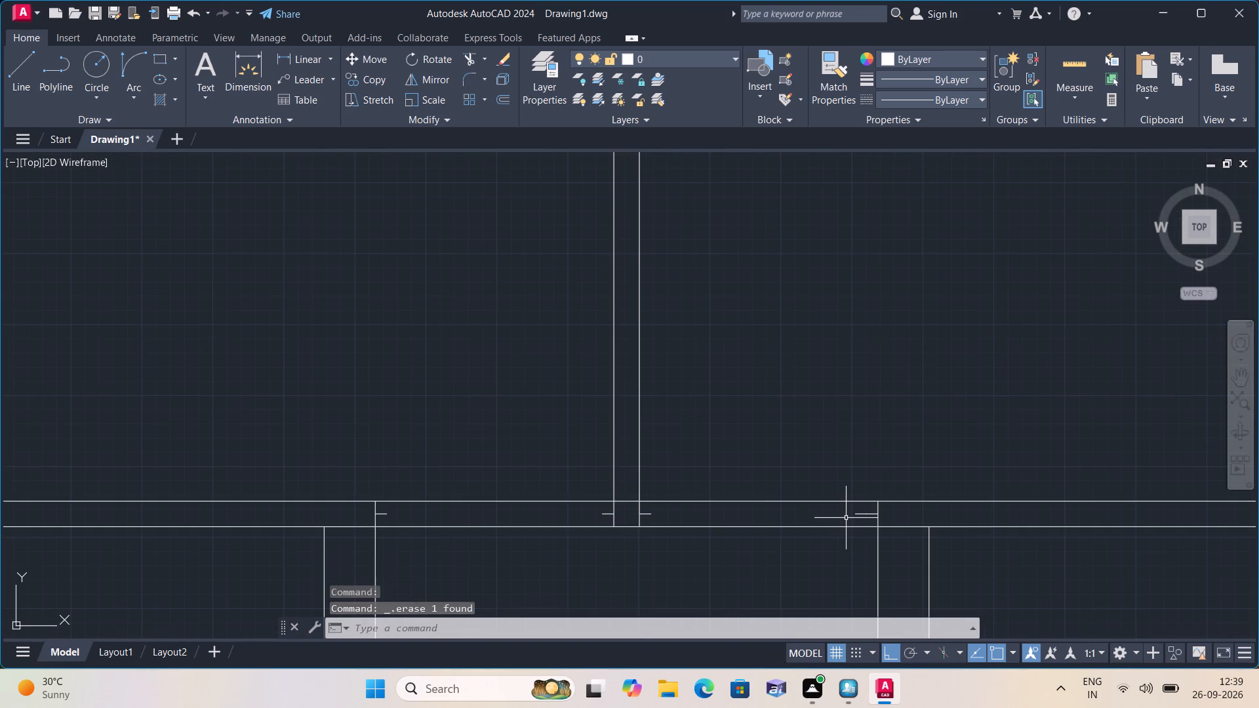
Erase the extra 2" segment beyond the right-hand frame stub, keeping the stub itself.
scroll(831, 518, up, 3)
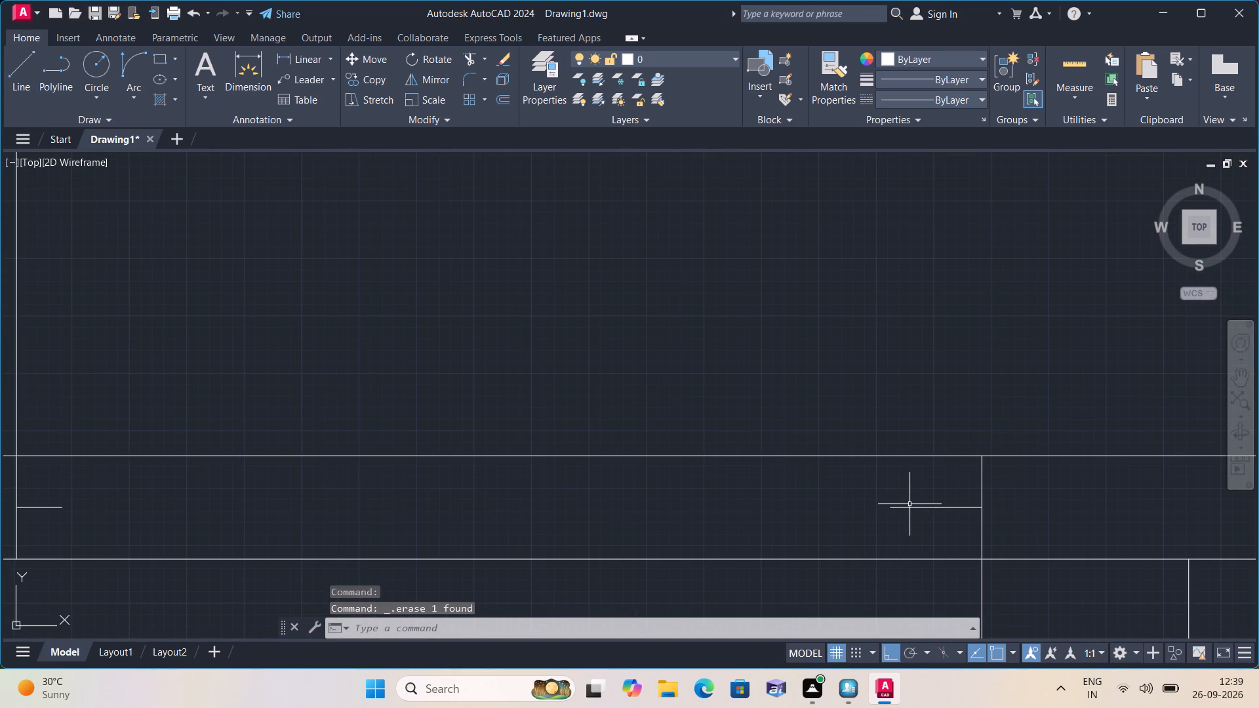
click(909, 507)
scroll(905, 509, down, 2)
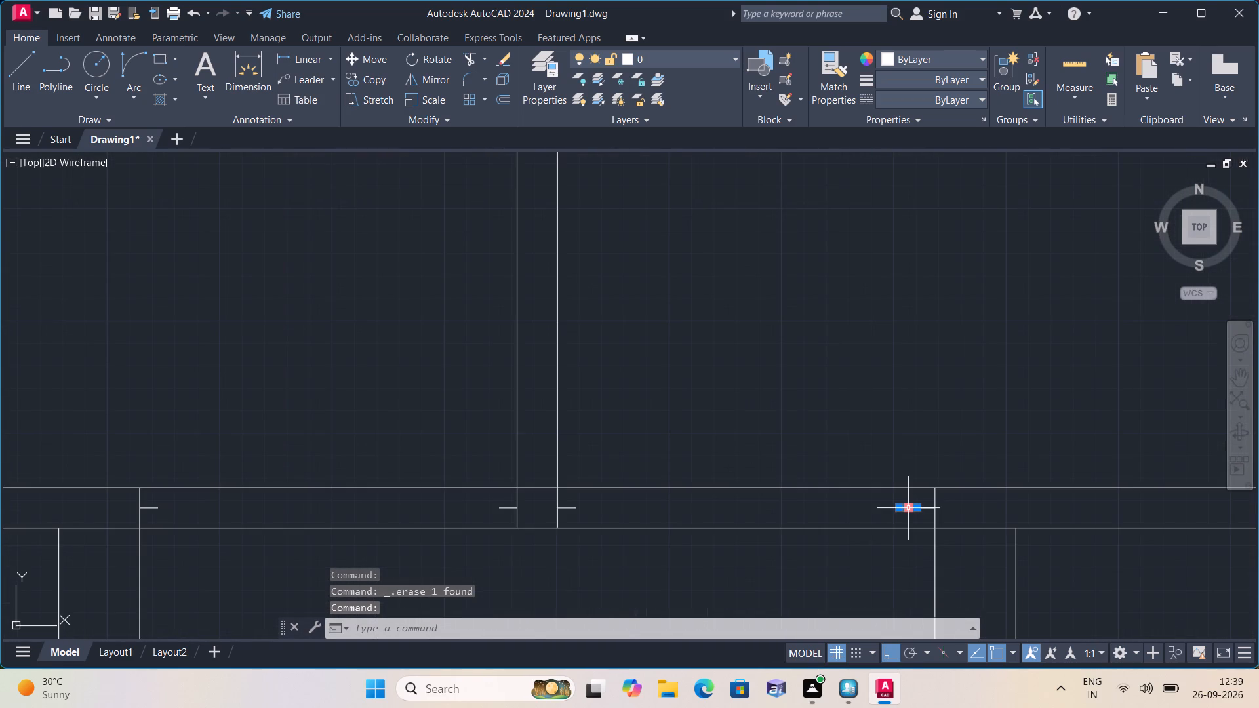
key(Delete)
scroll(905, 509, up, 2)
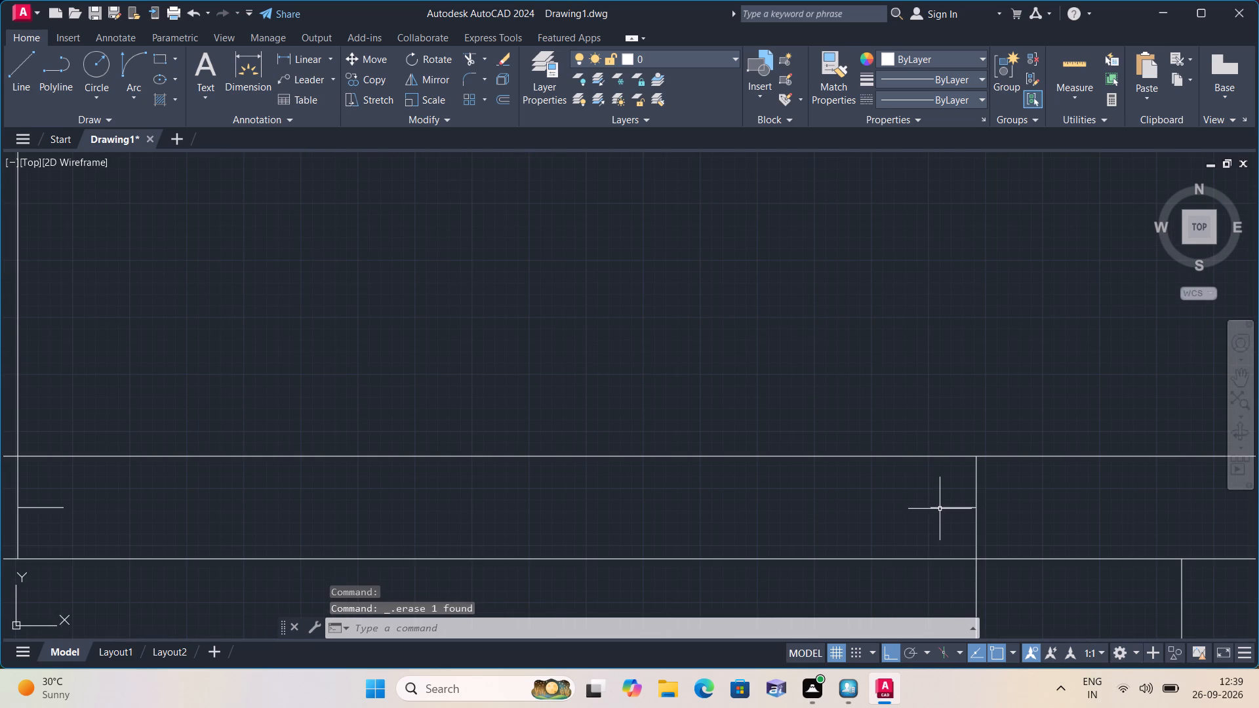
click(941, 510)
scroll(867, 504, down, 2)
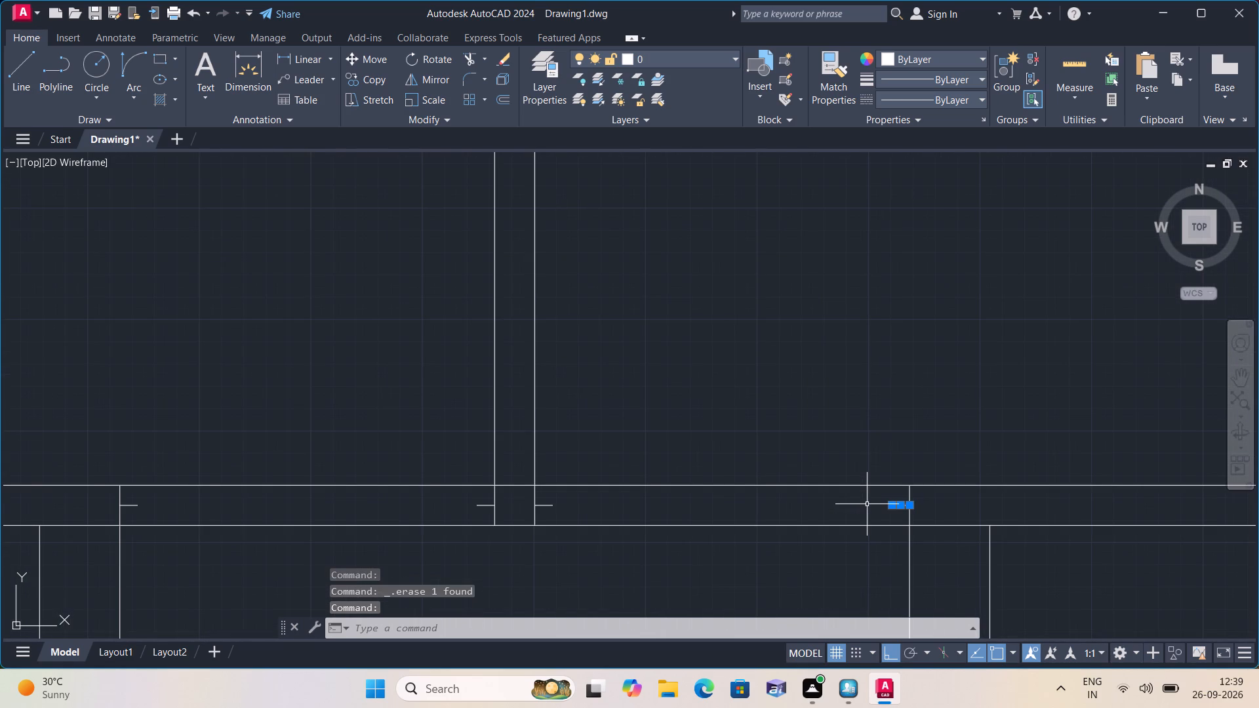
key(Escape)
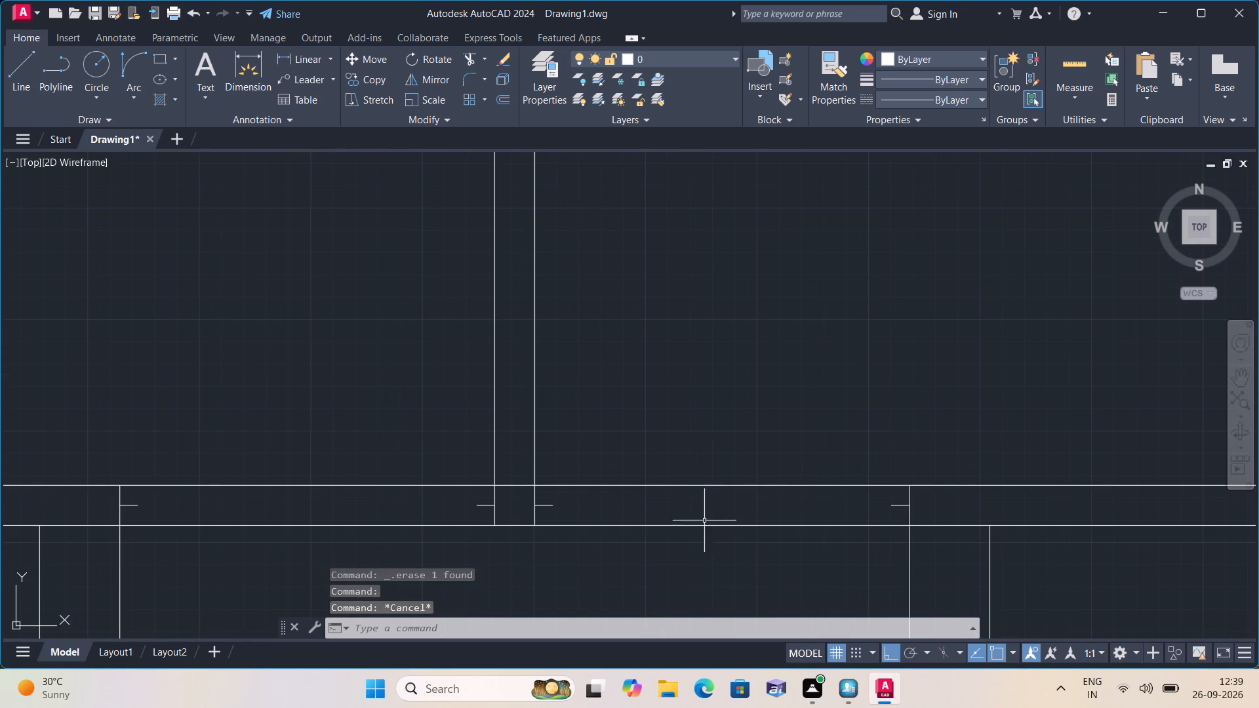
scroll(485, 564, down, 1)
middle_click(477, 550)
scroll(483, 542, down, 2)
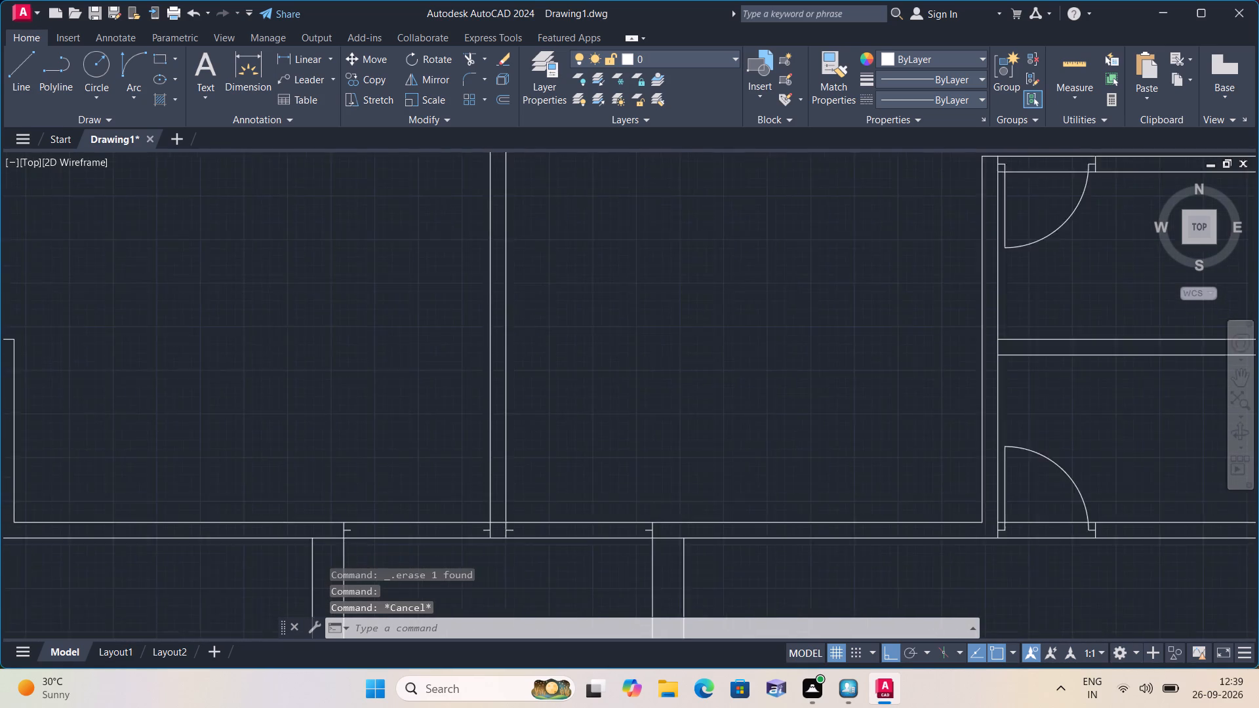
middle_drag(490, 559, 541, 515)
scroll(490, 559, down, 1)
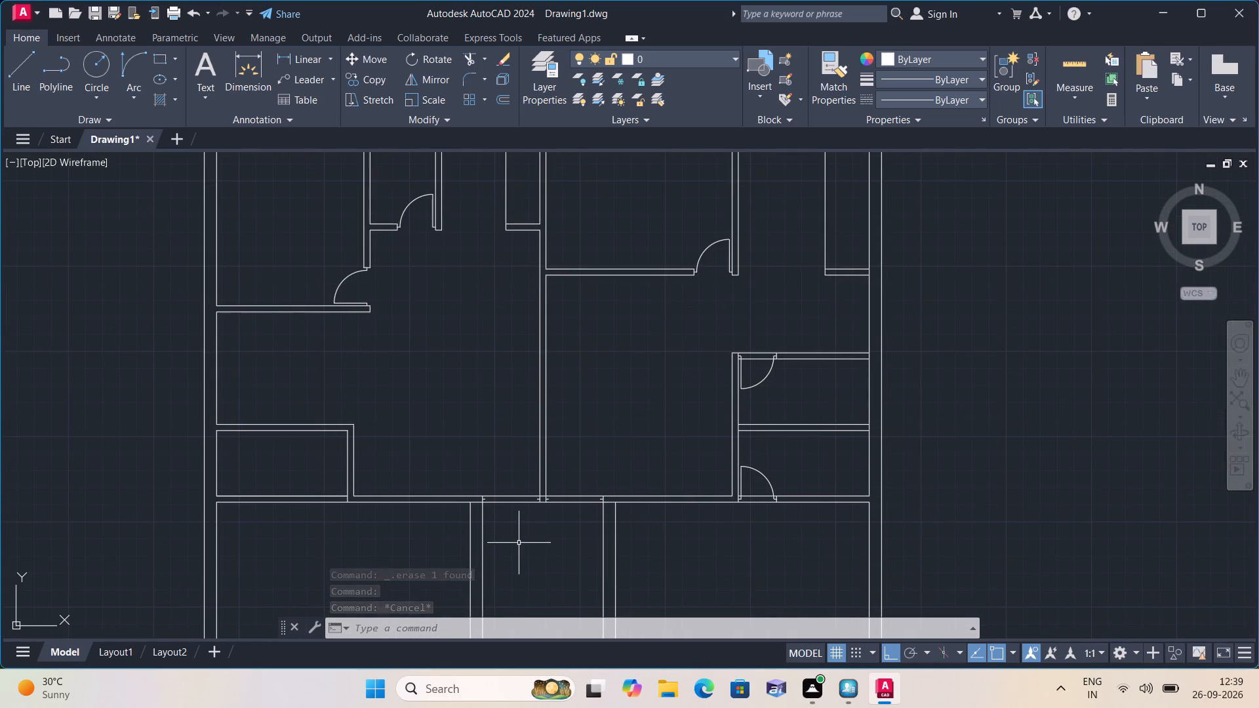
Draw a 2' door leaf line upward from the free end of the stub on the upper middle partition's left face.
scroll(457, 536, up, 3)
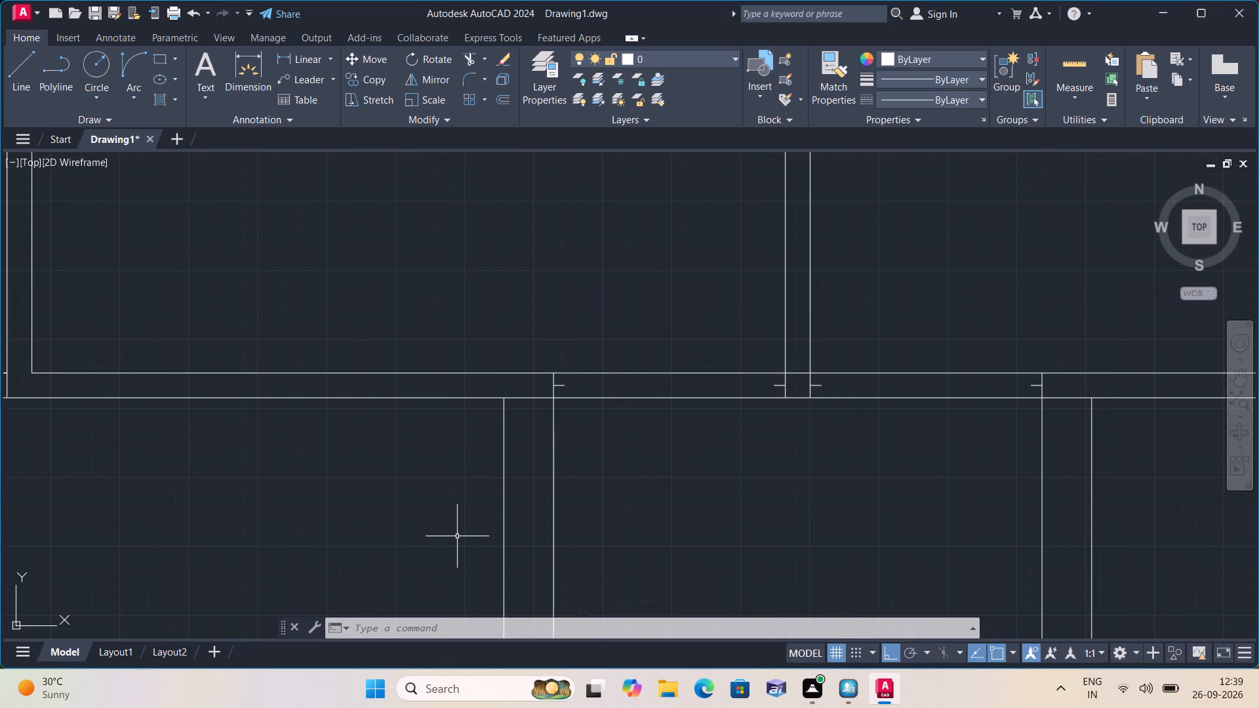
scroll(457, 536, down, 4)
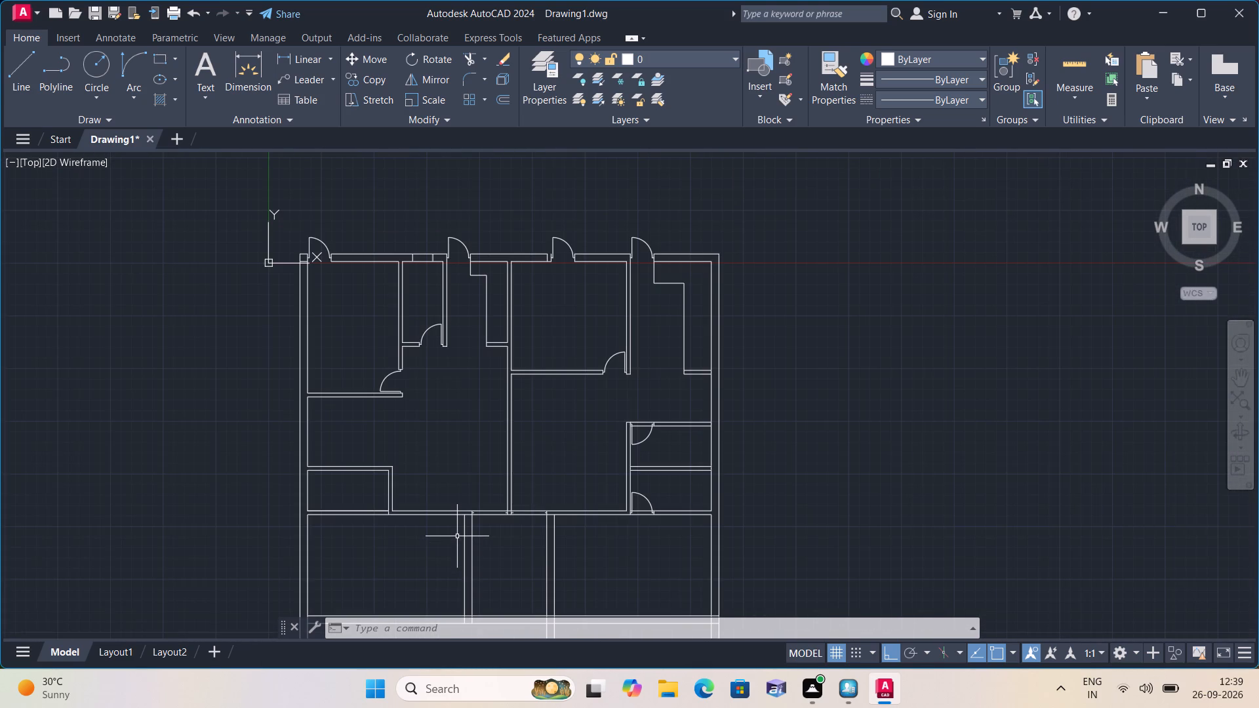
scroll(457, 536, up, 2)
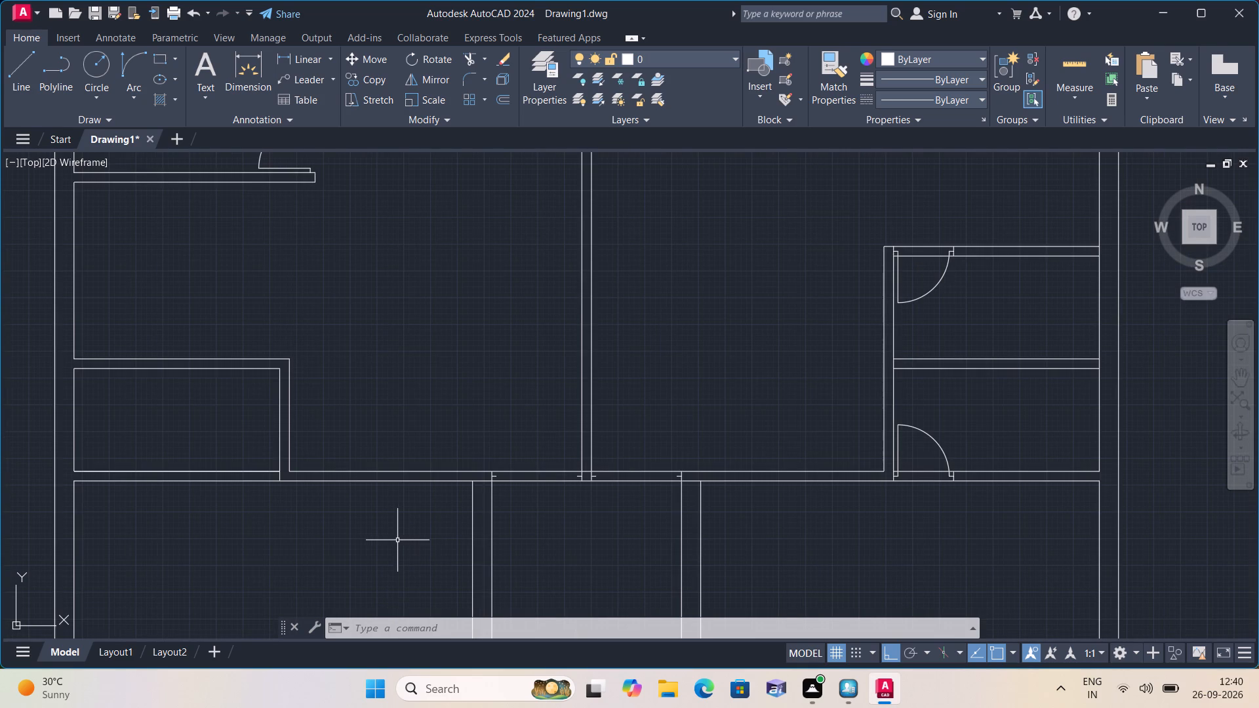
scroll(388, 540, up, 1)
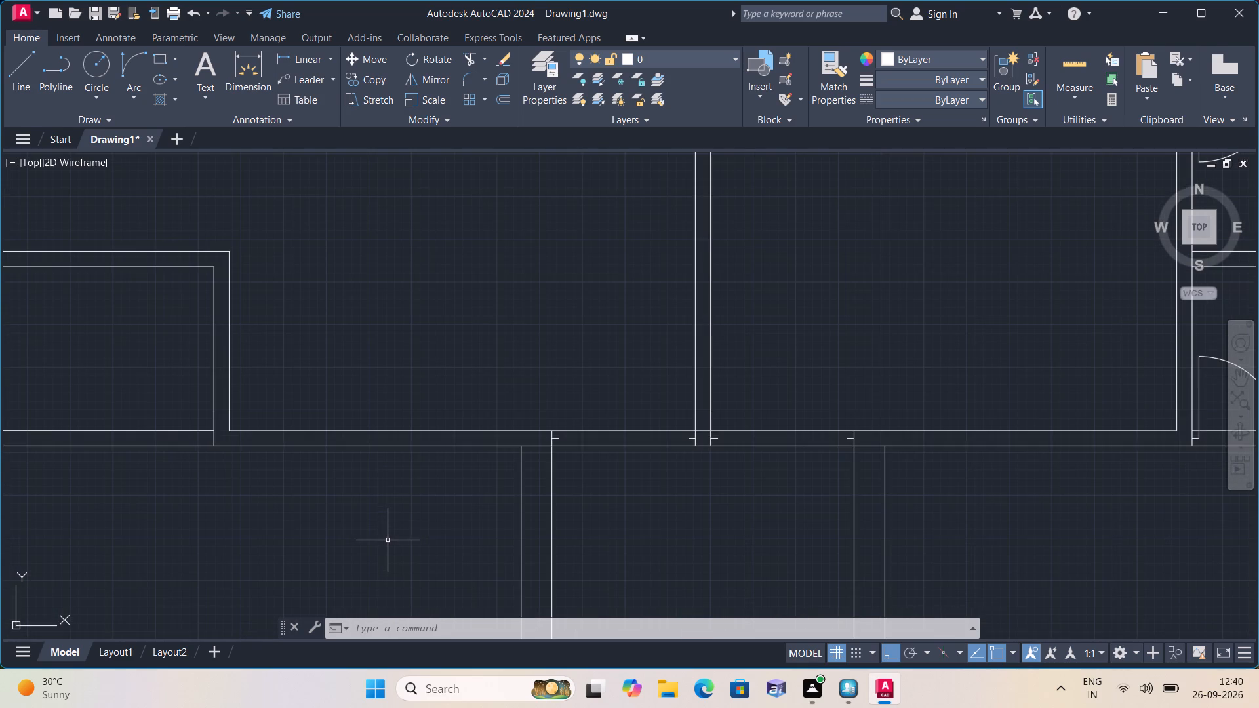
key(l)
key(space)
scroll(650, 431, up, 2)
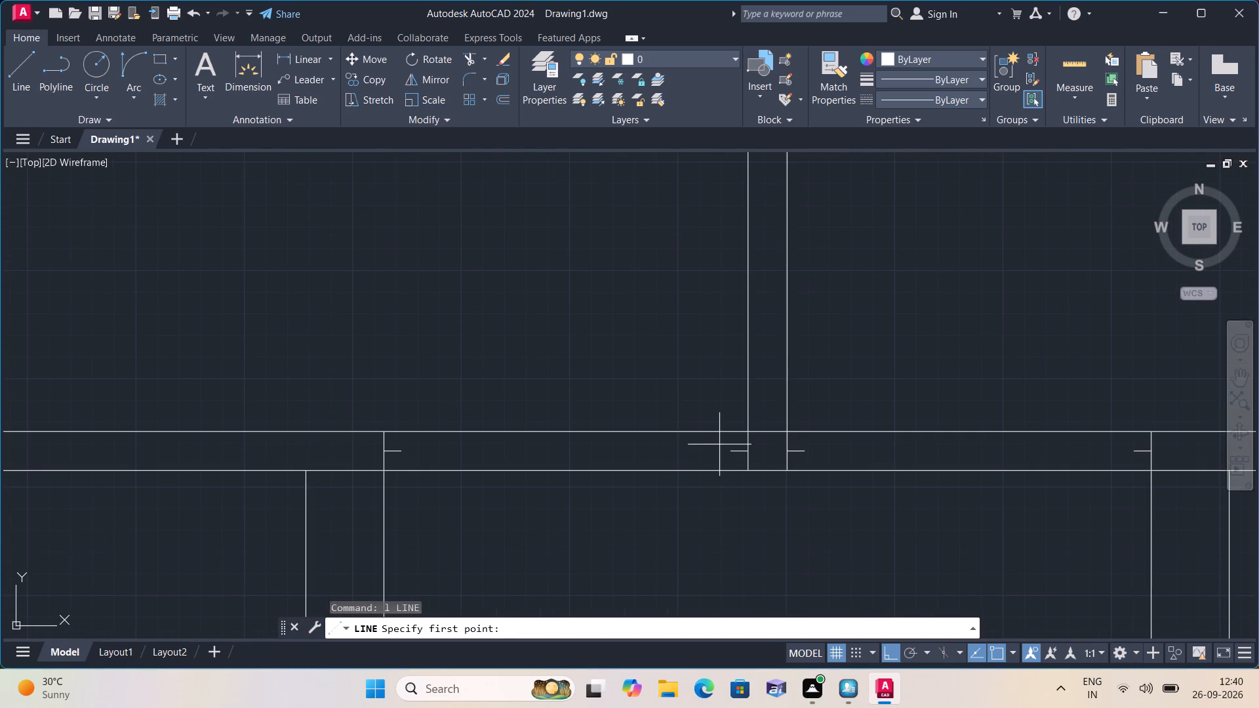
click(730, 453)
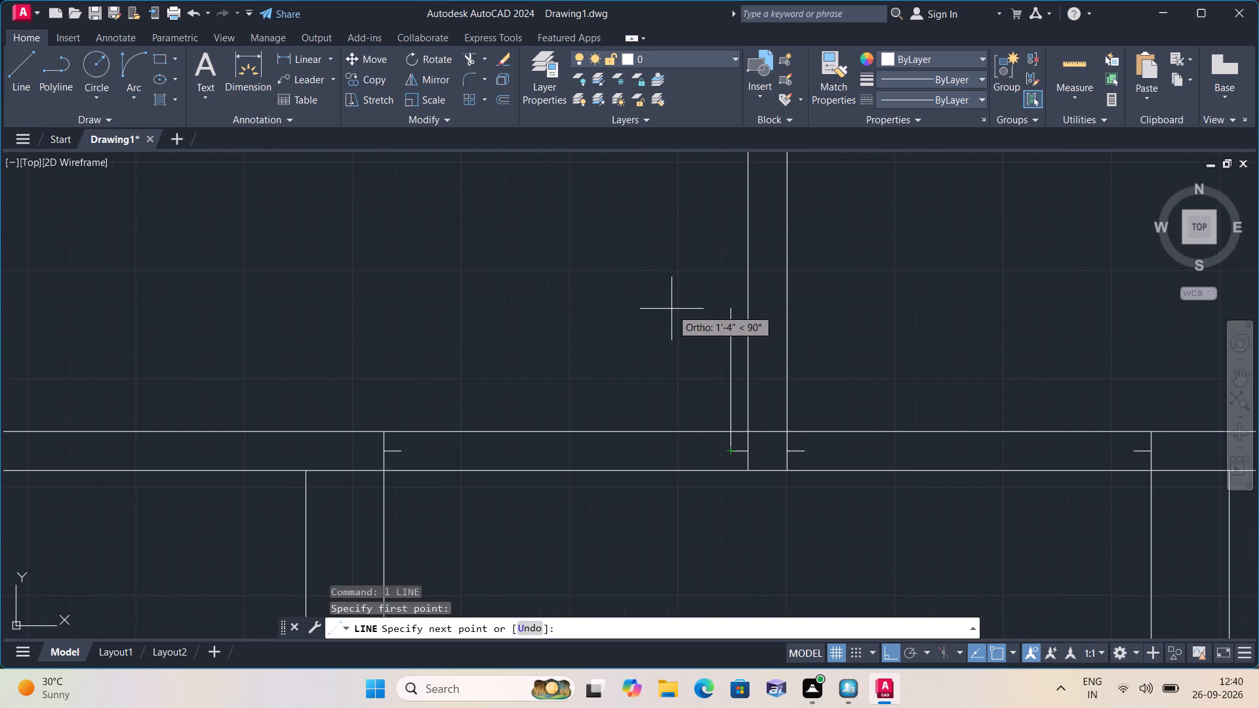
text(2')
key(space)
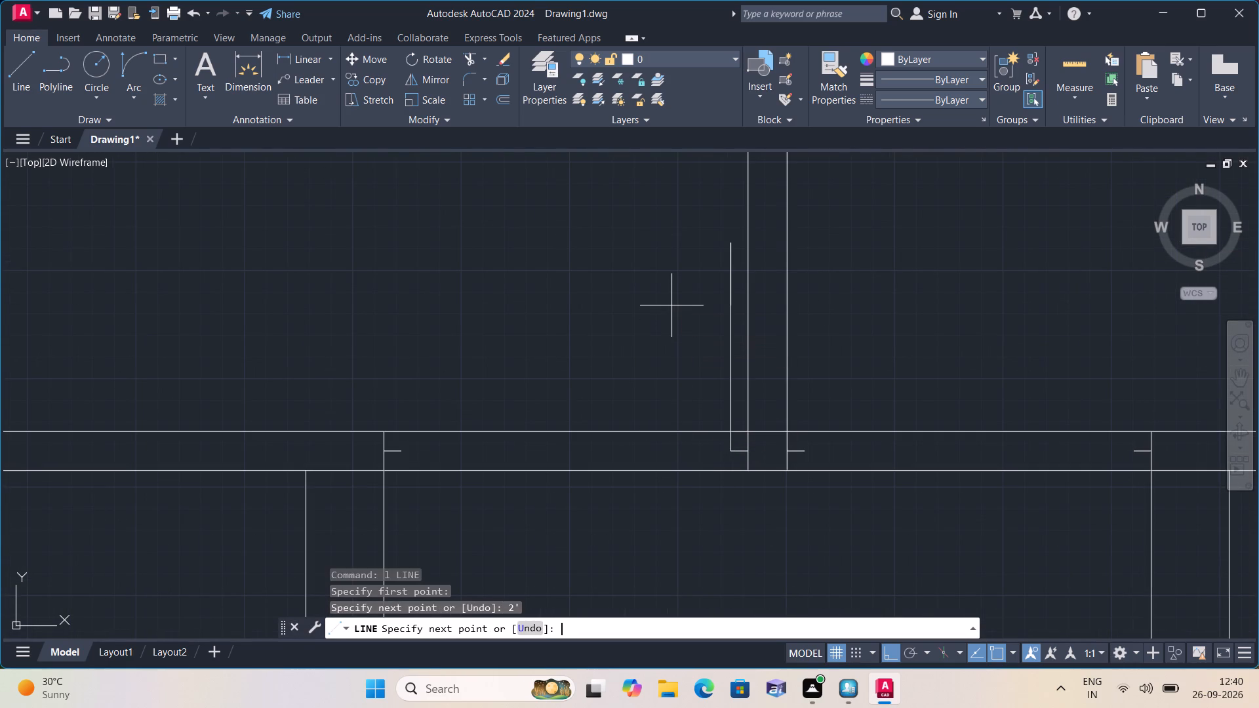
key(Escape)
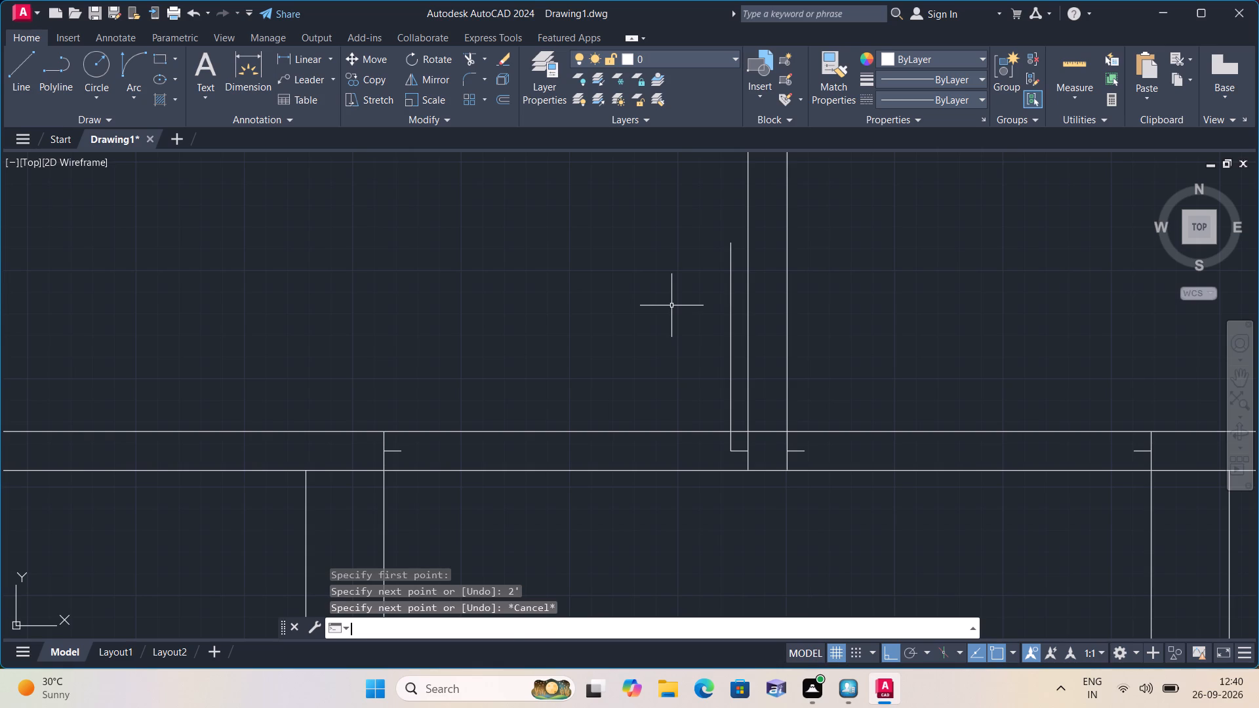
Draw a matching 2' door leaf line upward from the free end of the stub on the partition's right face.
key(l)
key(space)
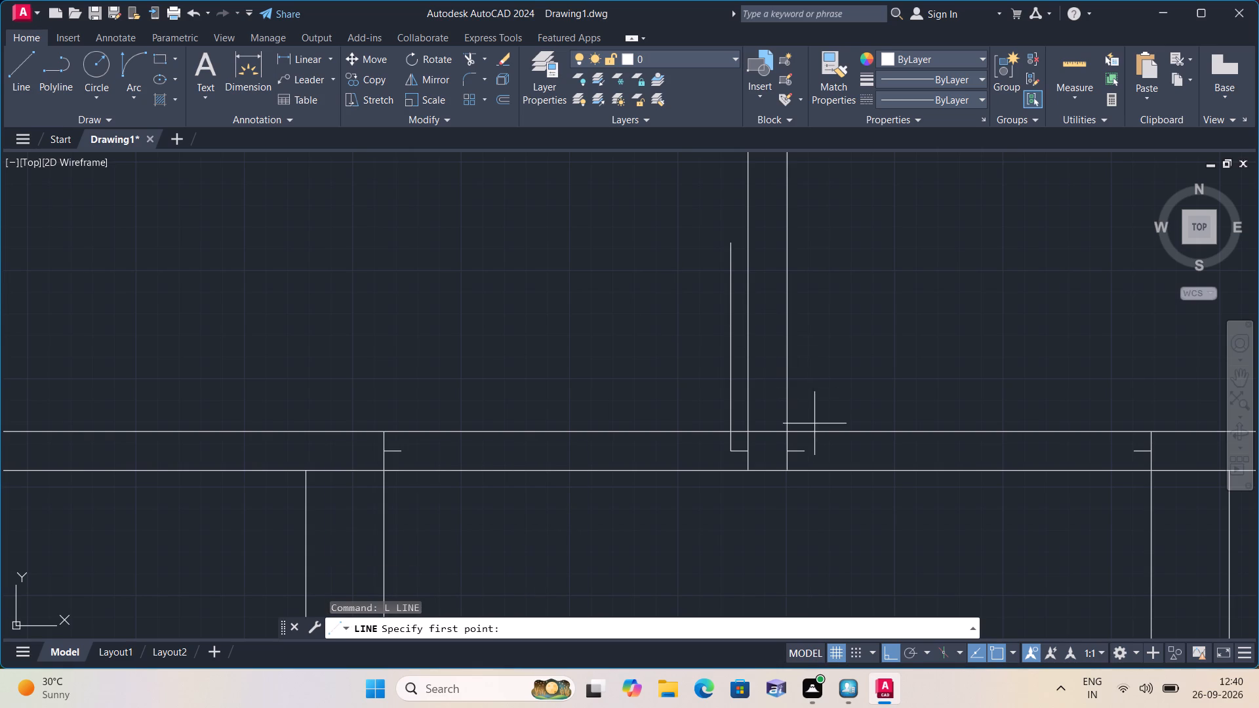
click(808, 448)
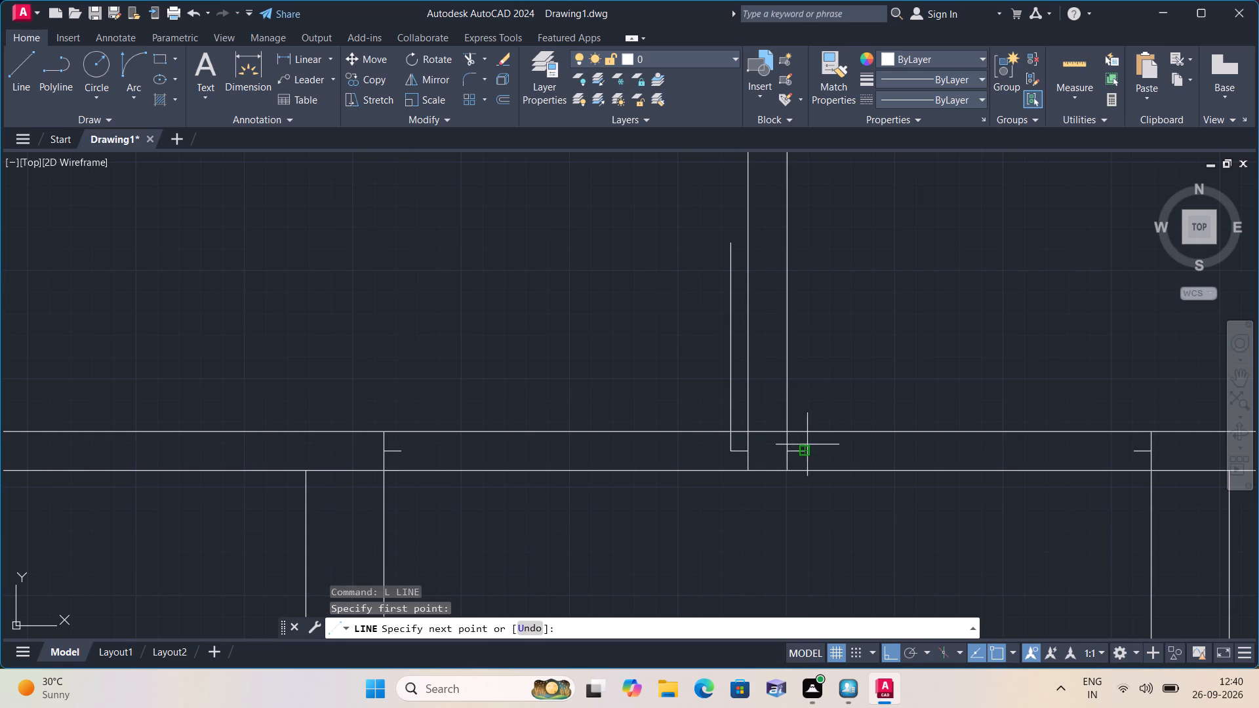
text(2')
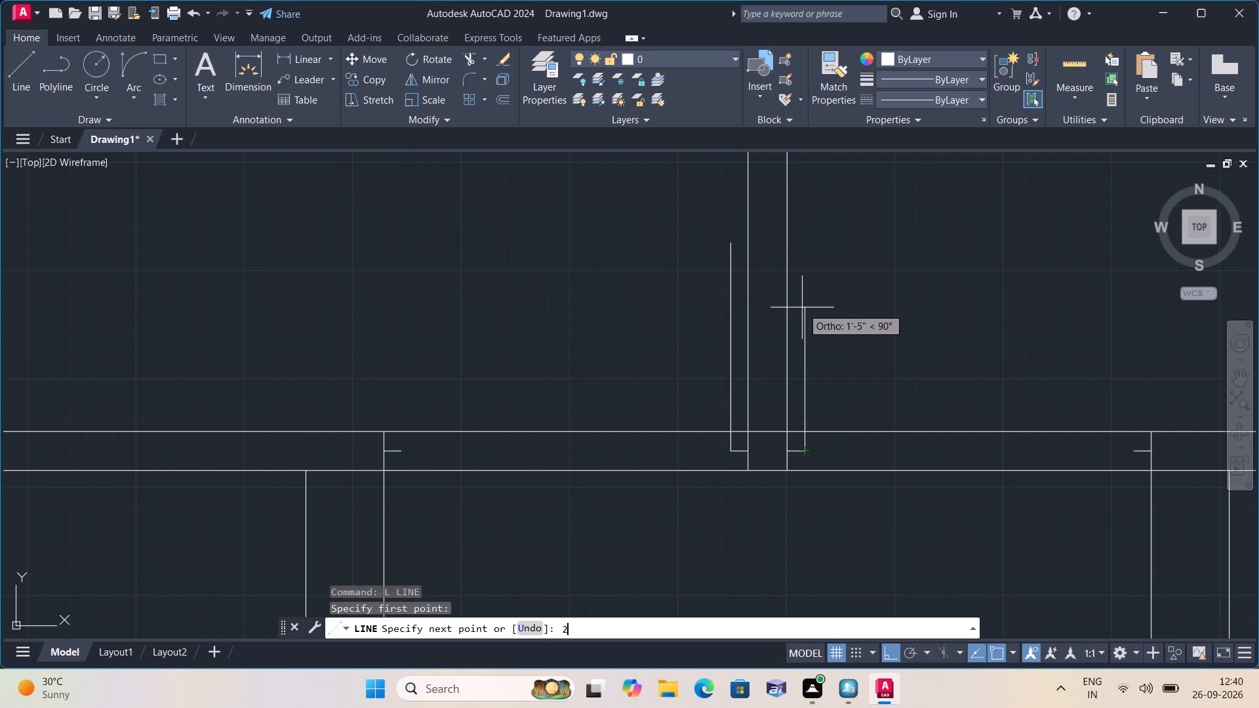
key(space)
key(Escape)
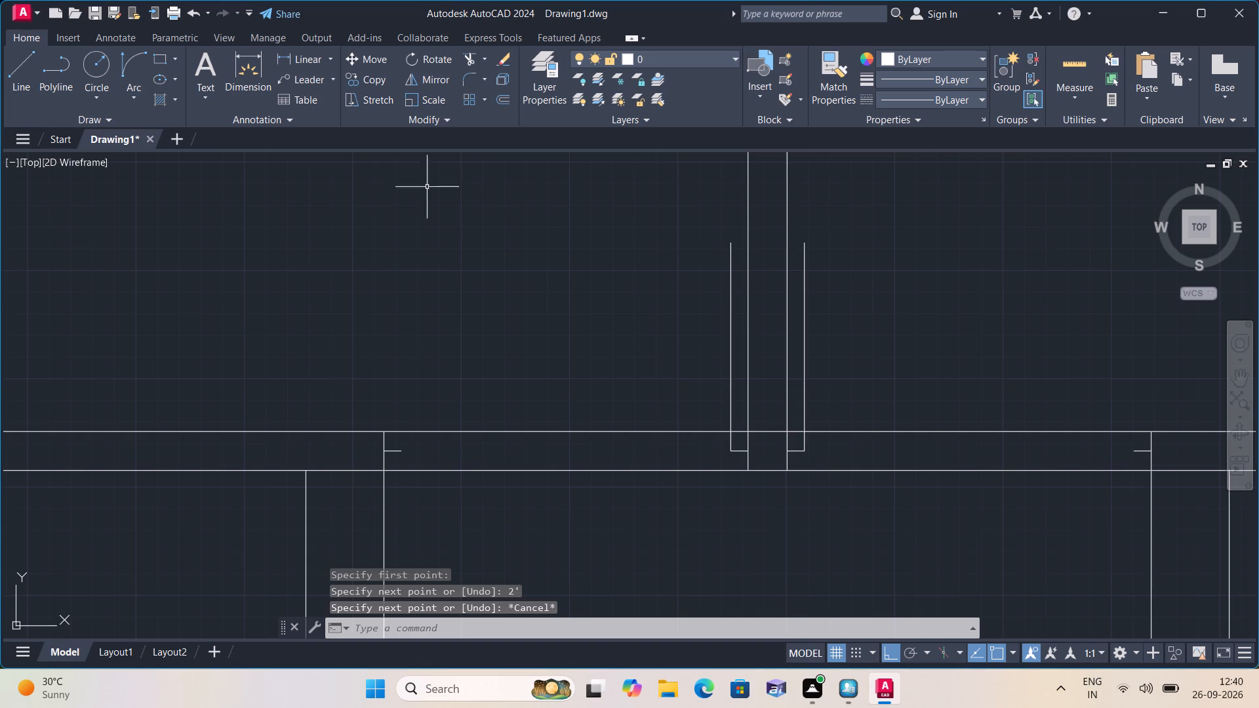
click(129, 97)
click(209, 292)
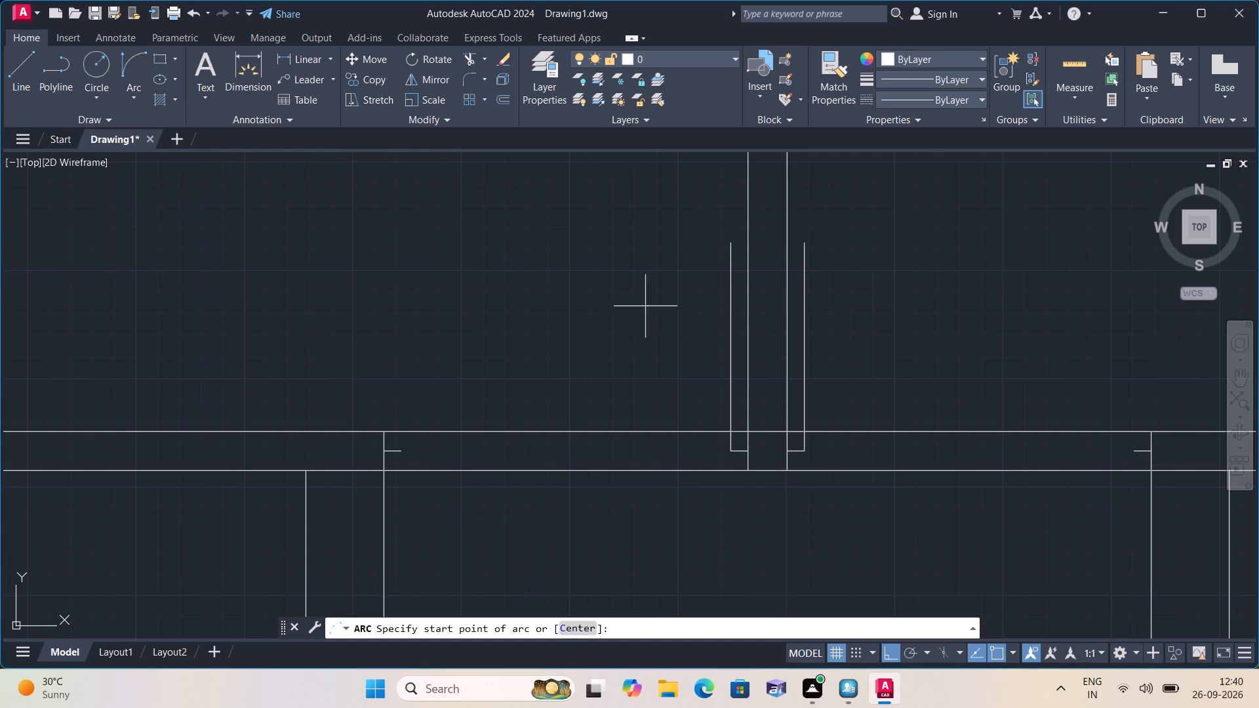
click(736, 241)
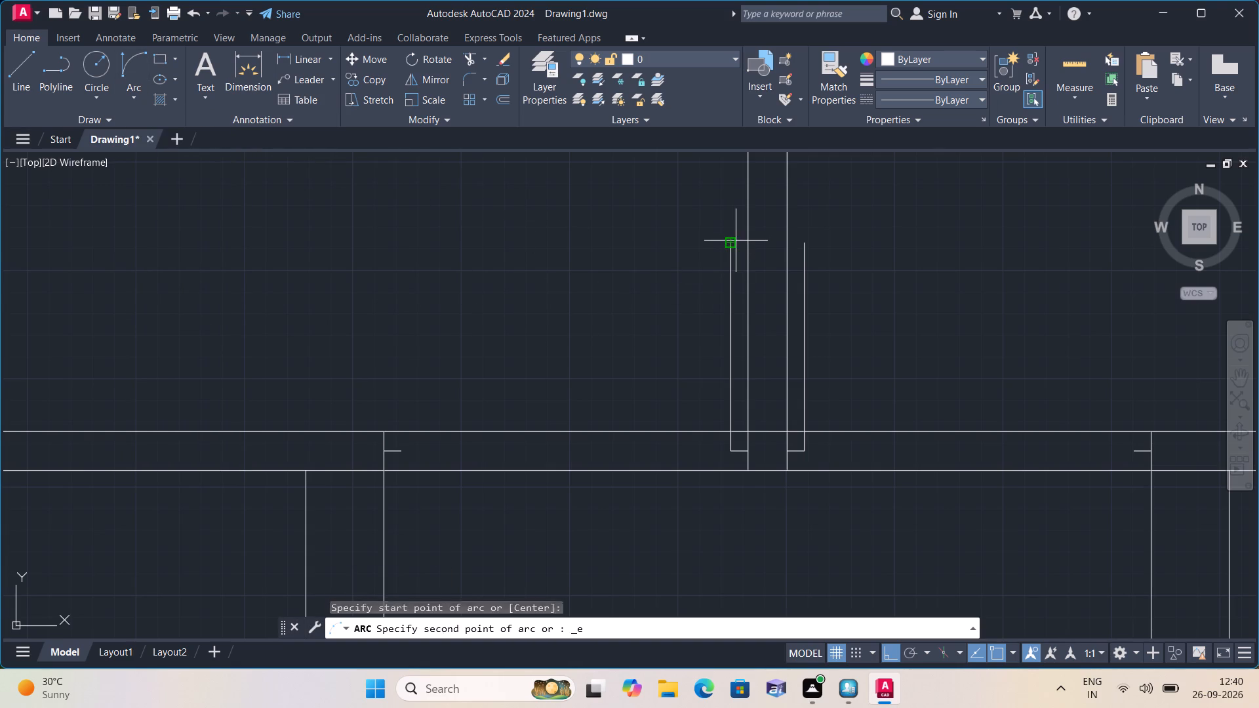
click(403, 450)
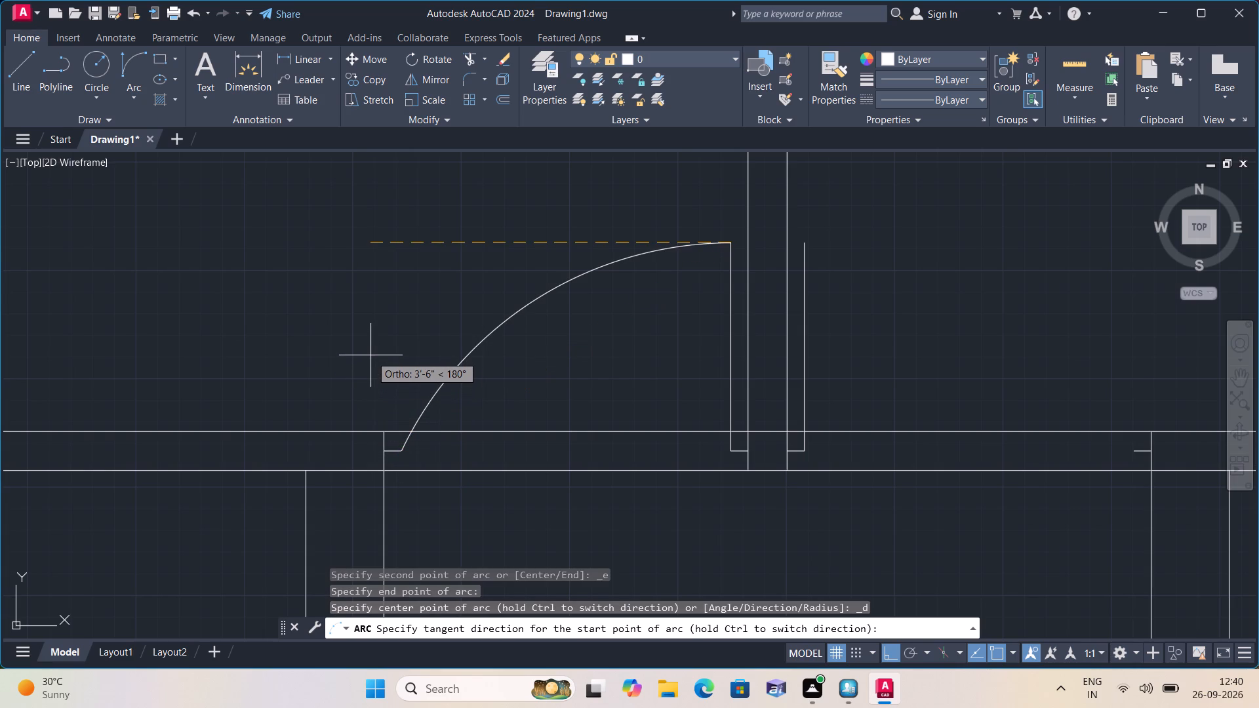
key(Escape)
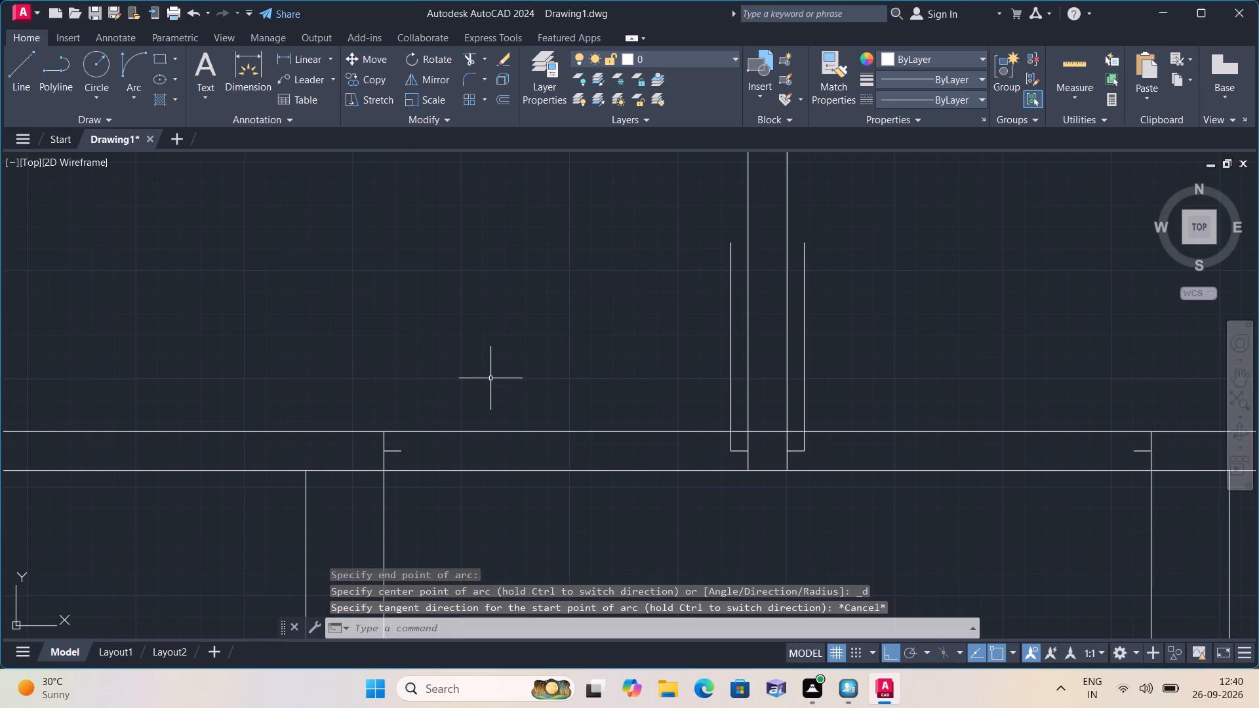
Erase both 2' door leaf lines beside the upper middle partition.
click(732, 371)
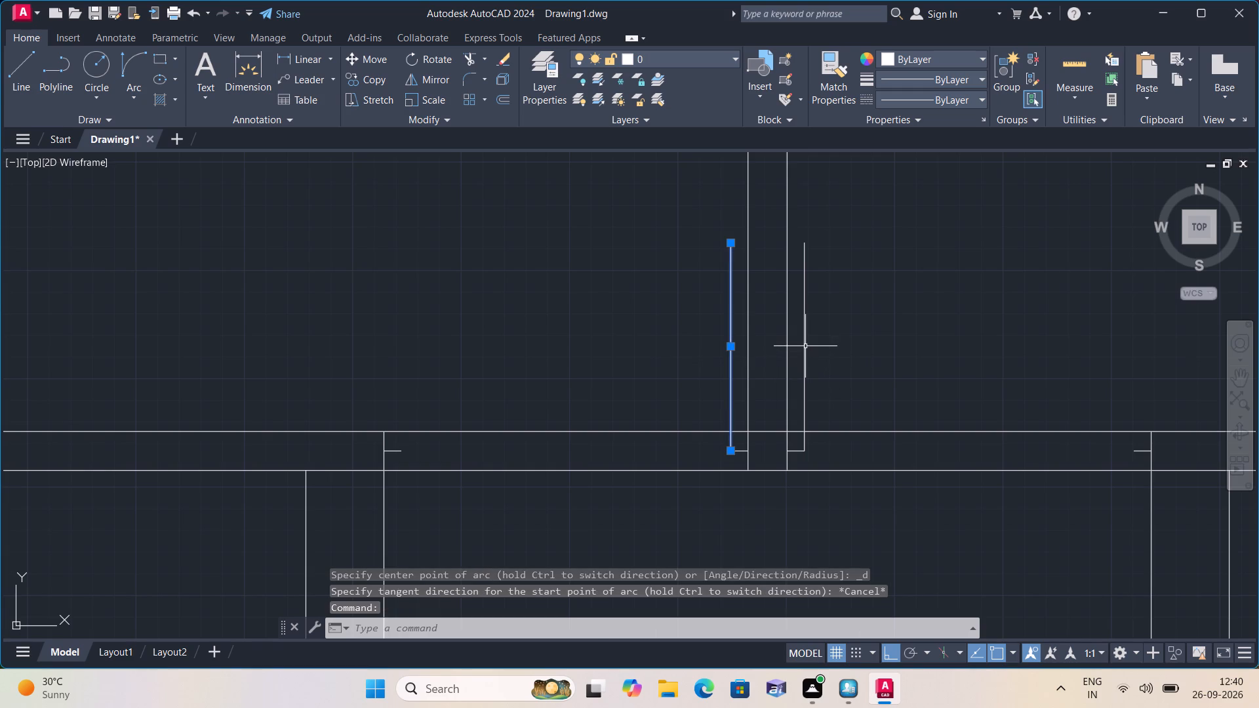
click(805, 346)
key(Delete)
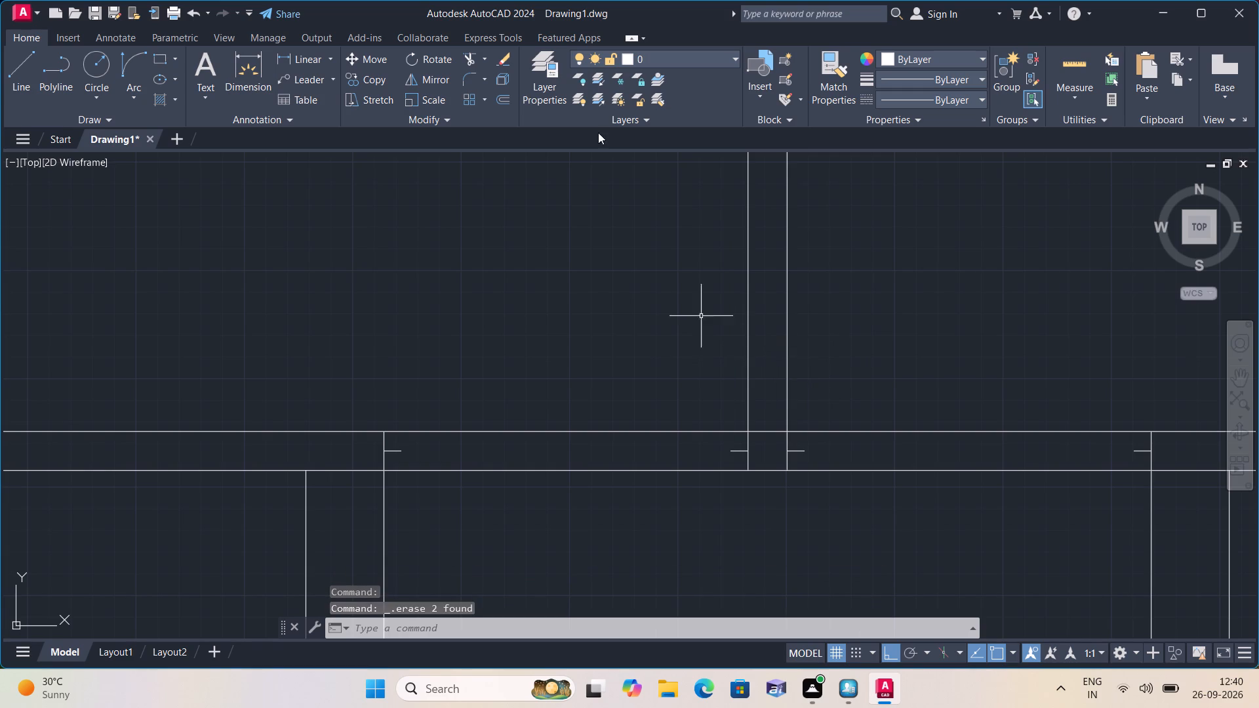
Measure the clear width between the two frame stubs of the opening left of the upper middle partition.
click(330, 58)
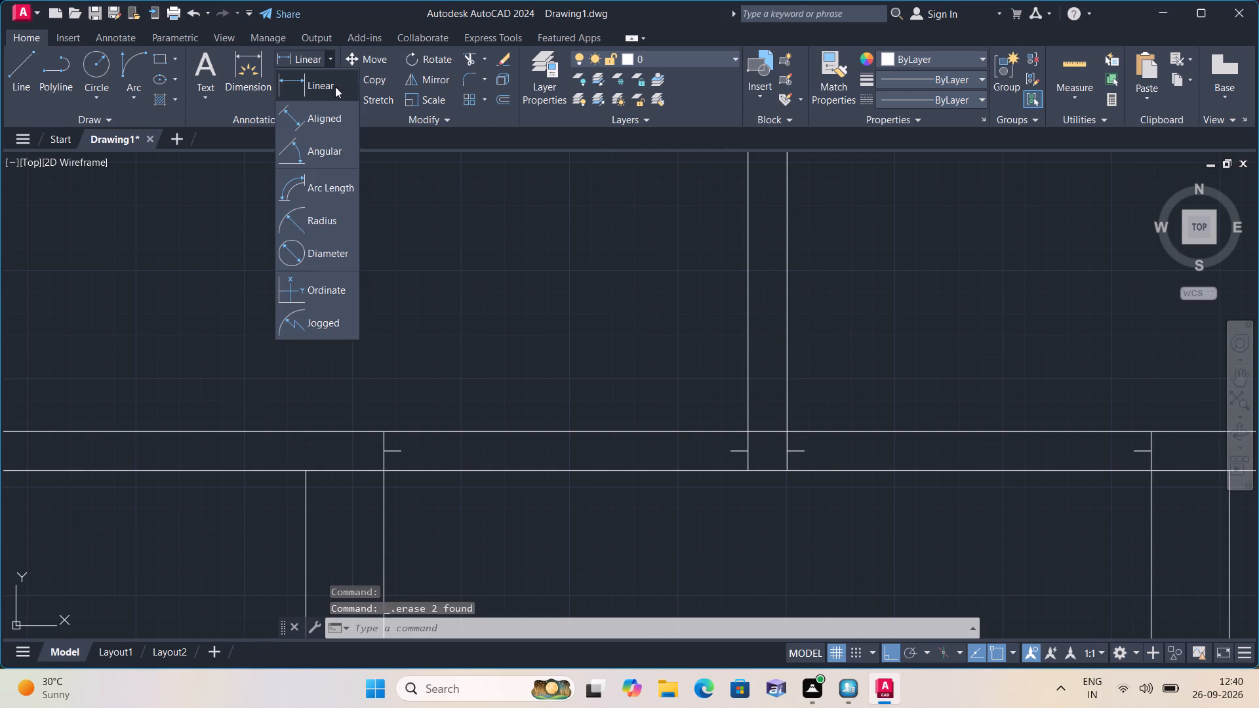
drag(328, 87, 330, 98)
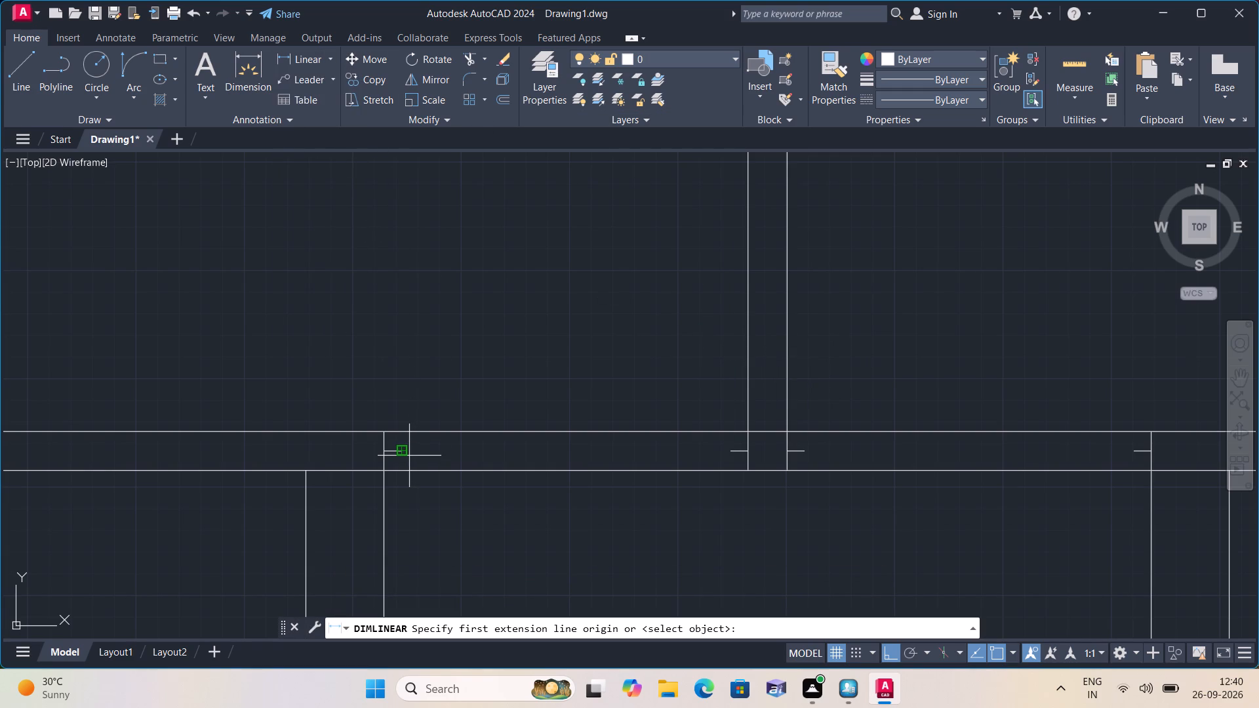
click(409, 456)
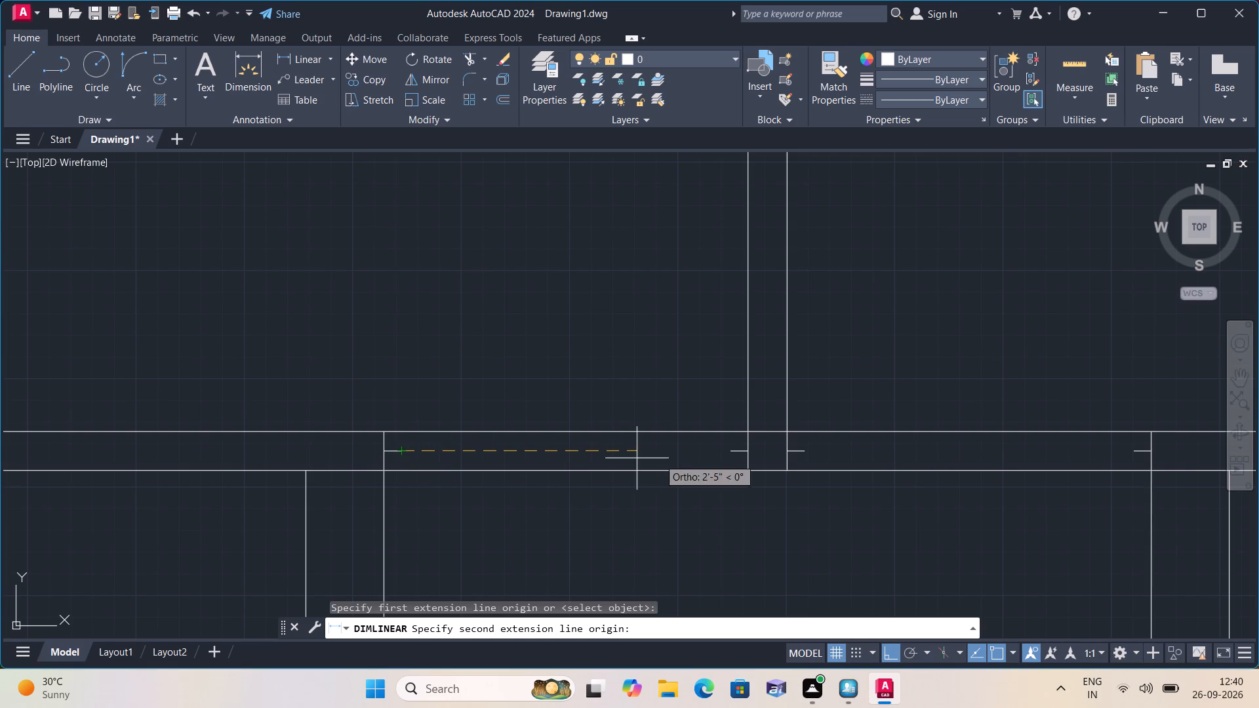
click(732, 456)
scroll(537, 458, up, 3)
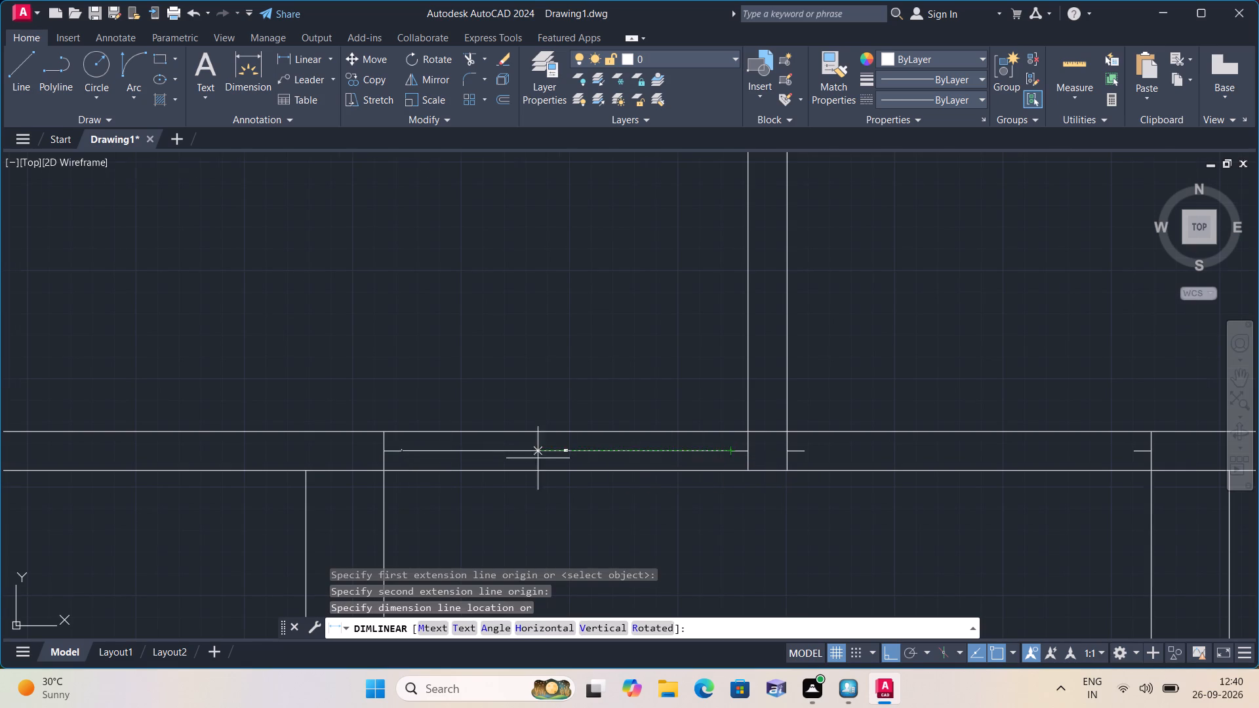
scroll(537, 458, up, 1)
scroll(537, 458, down, 3)
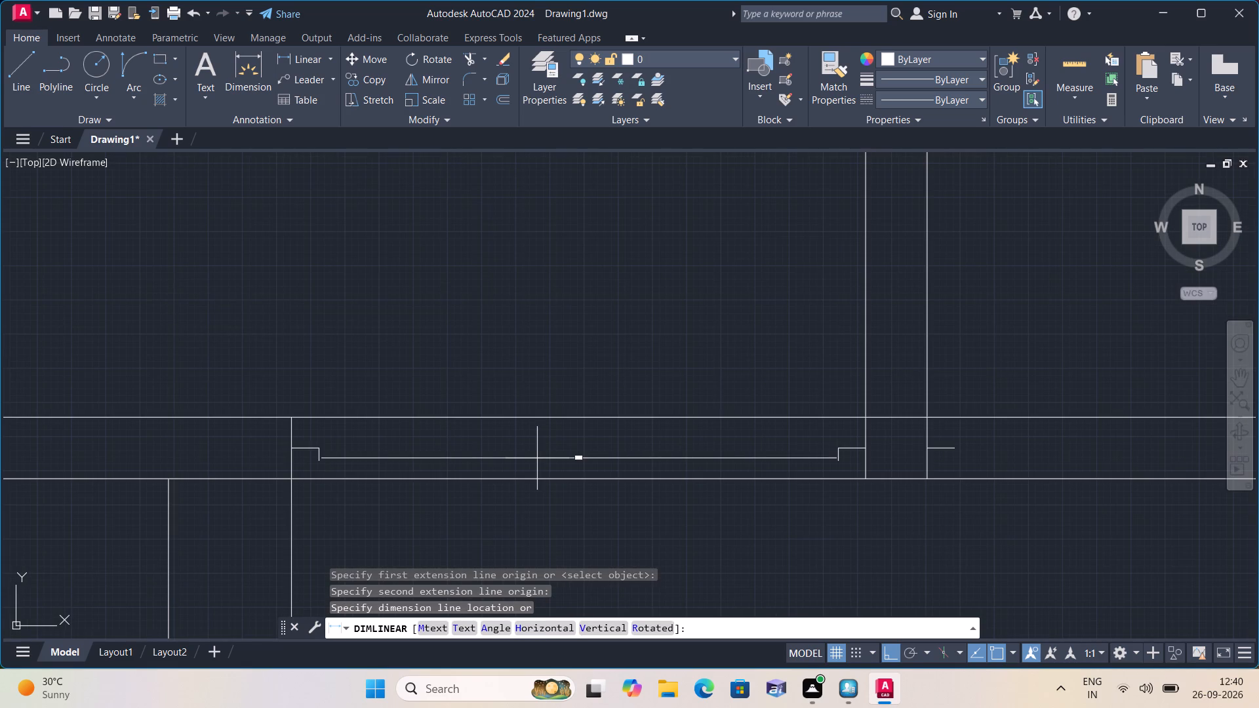
scroll(537, 458, down, 2)
key(Escape)
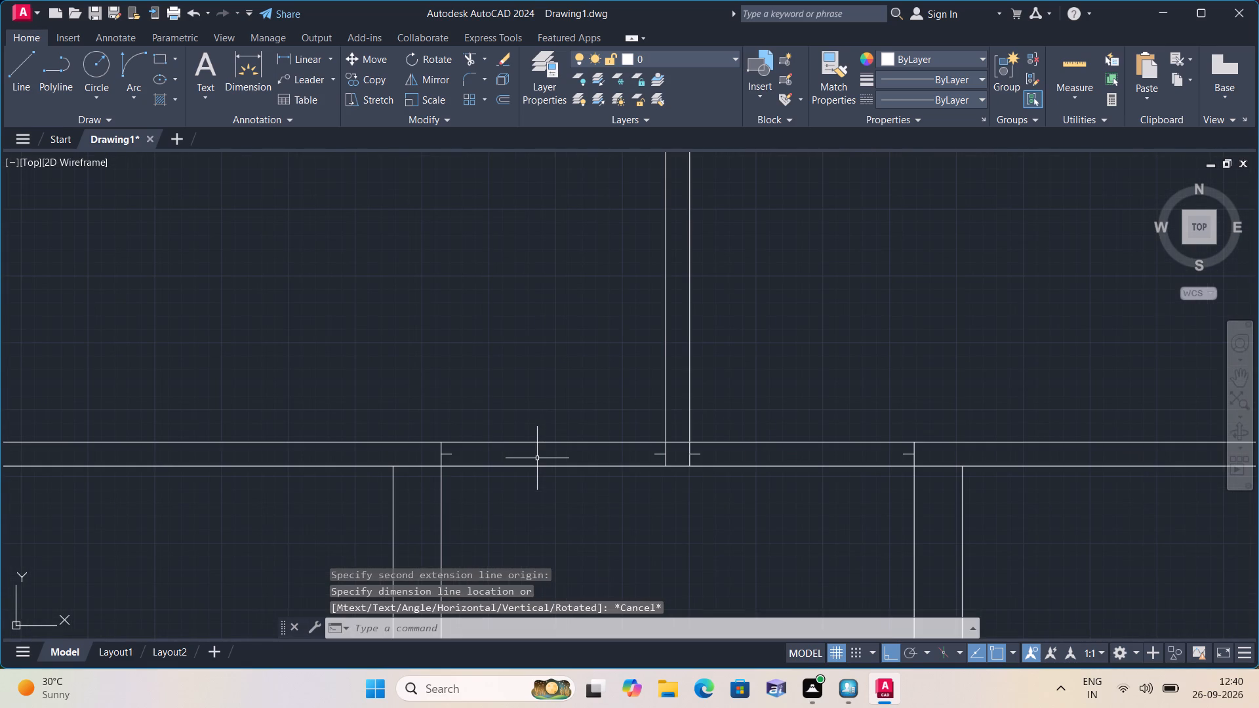
Draw a 3'2" door leaf line upward from the free end of the stub on the partition's left face.
text(l)
key(space)
scroll(598, 465, up, 1)
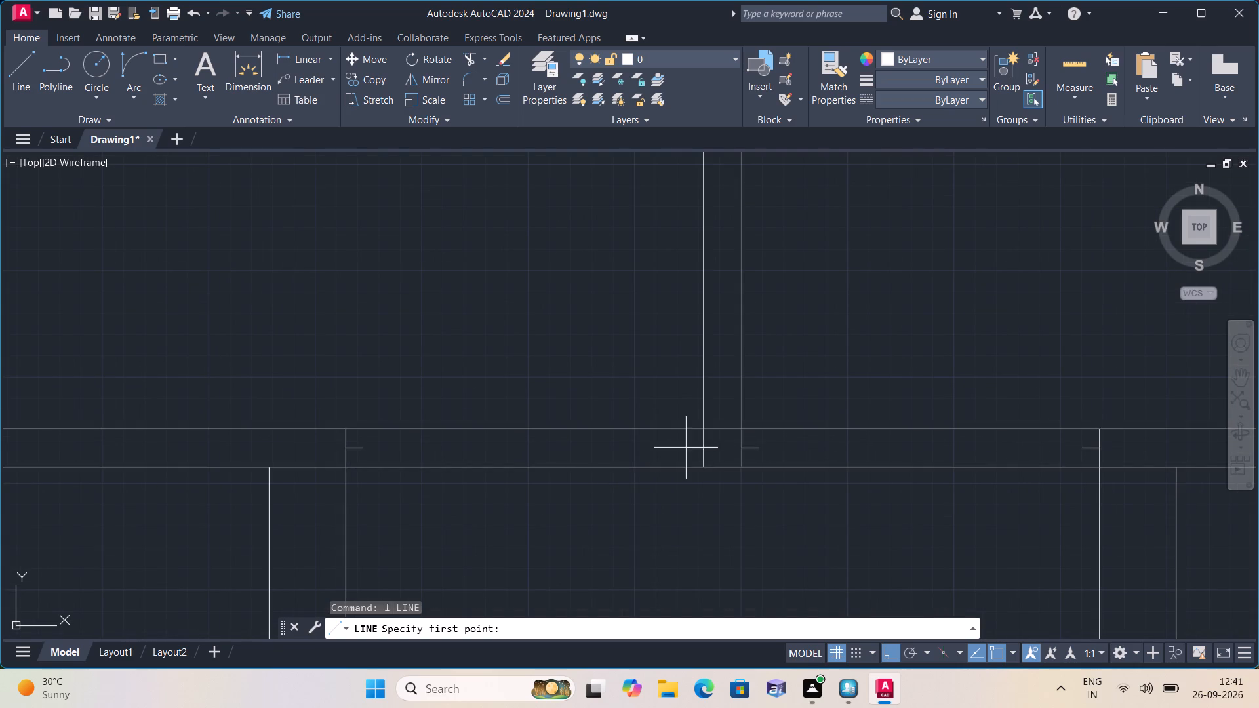
click(687, 449)
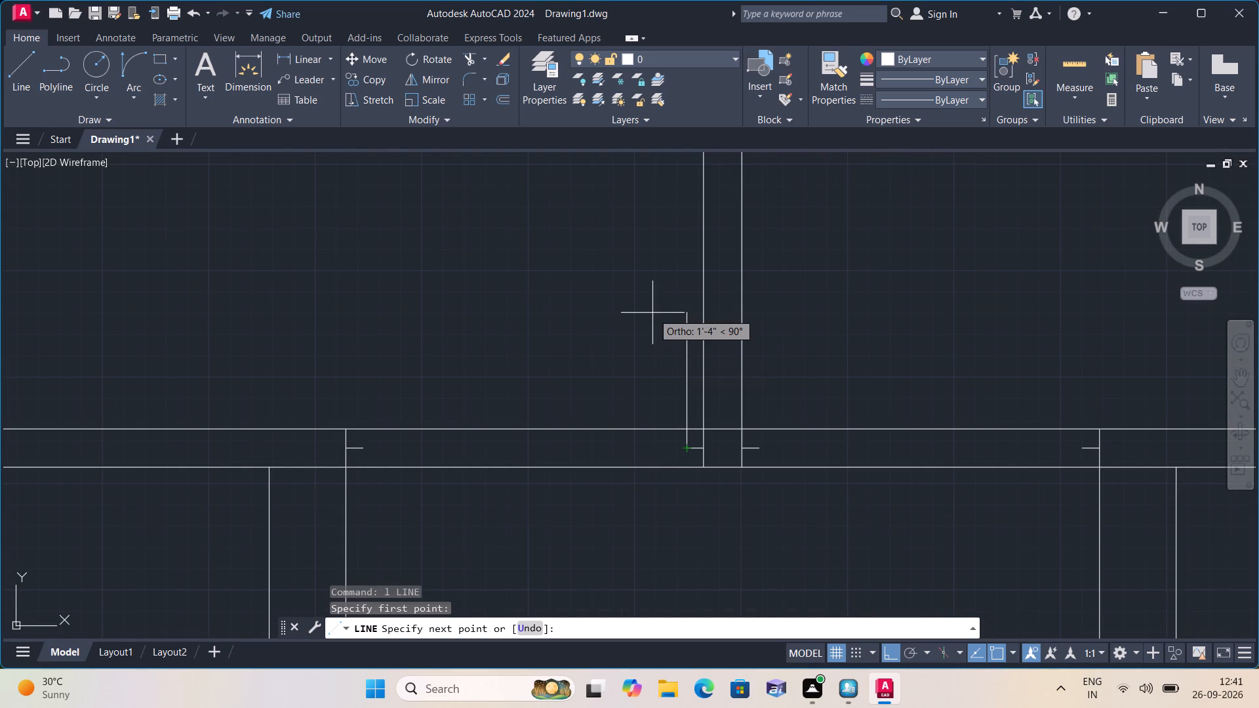
text(3'2")
key(space)
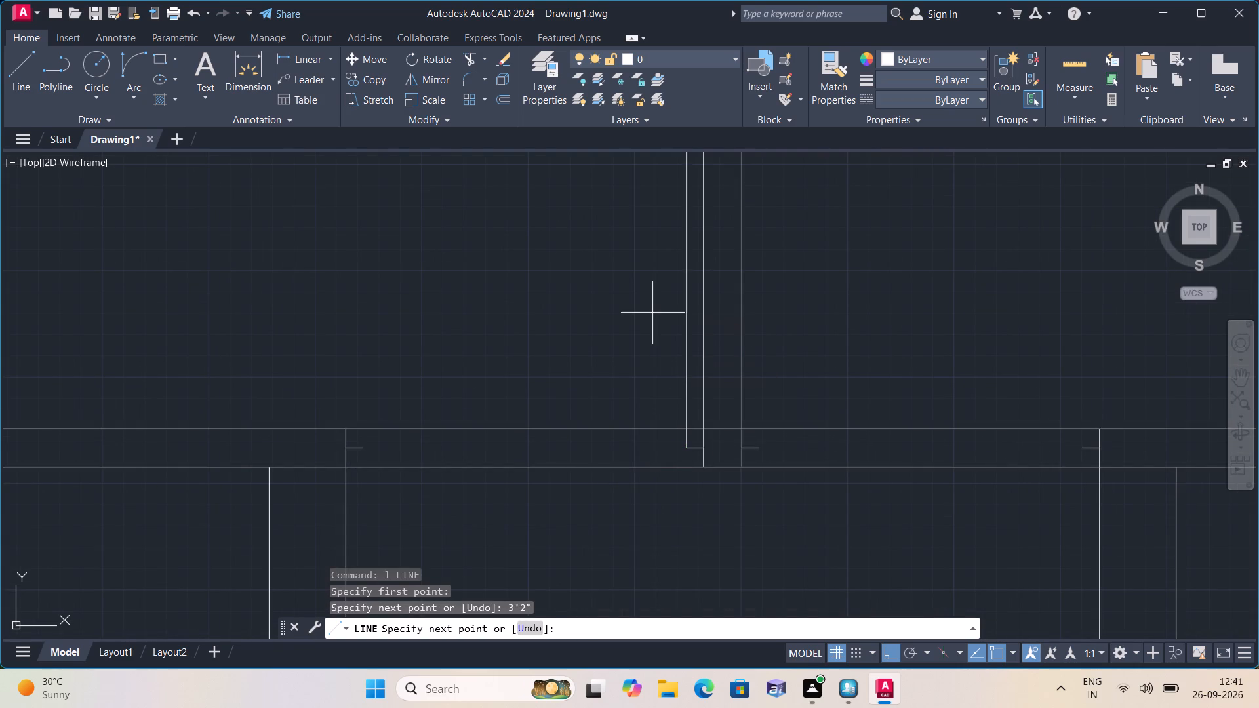
key(Escape)
Draw a 3'2" door leaf line upward from the free end of the stub on the partition's right face.
middle_drag(633, 321, 608, 360)
key(l)
key(space)
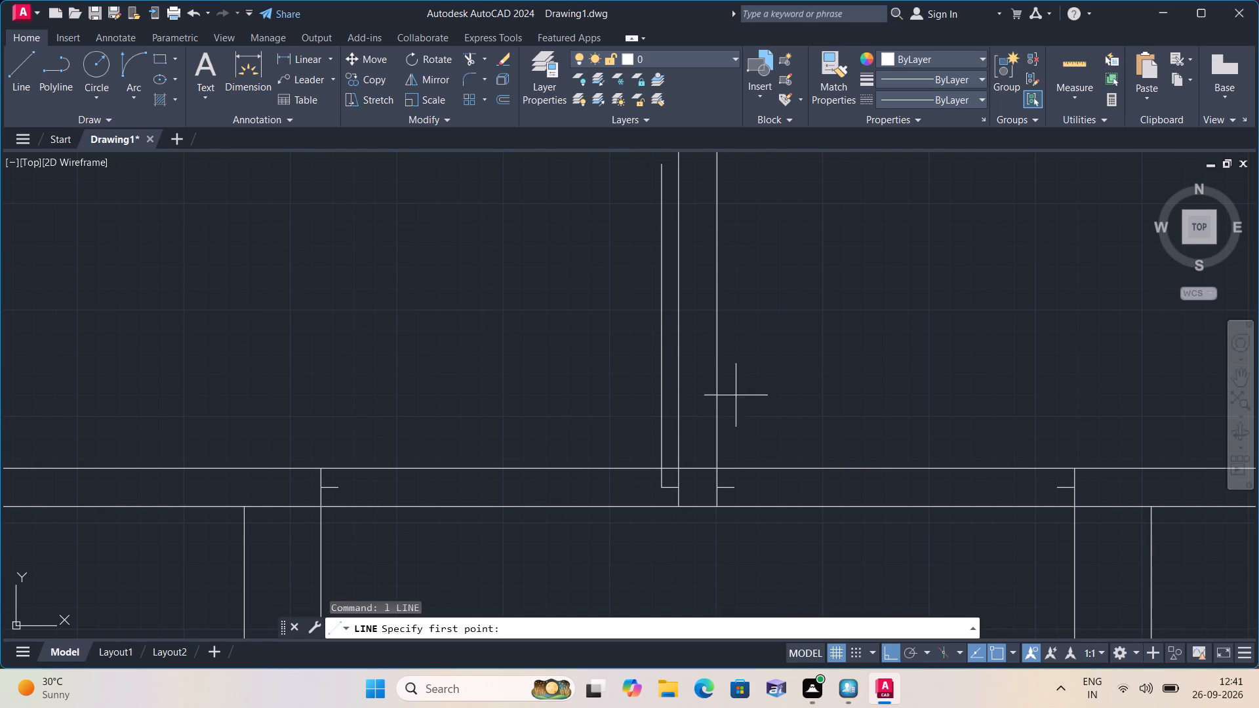
click(736, 490)
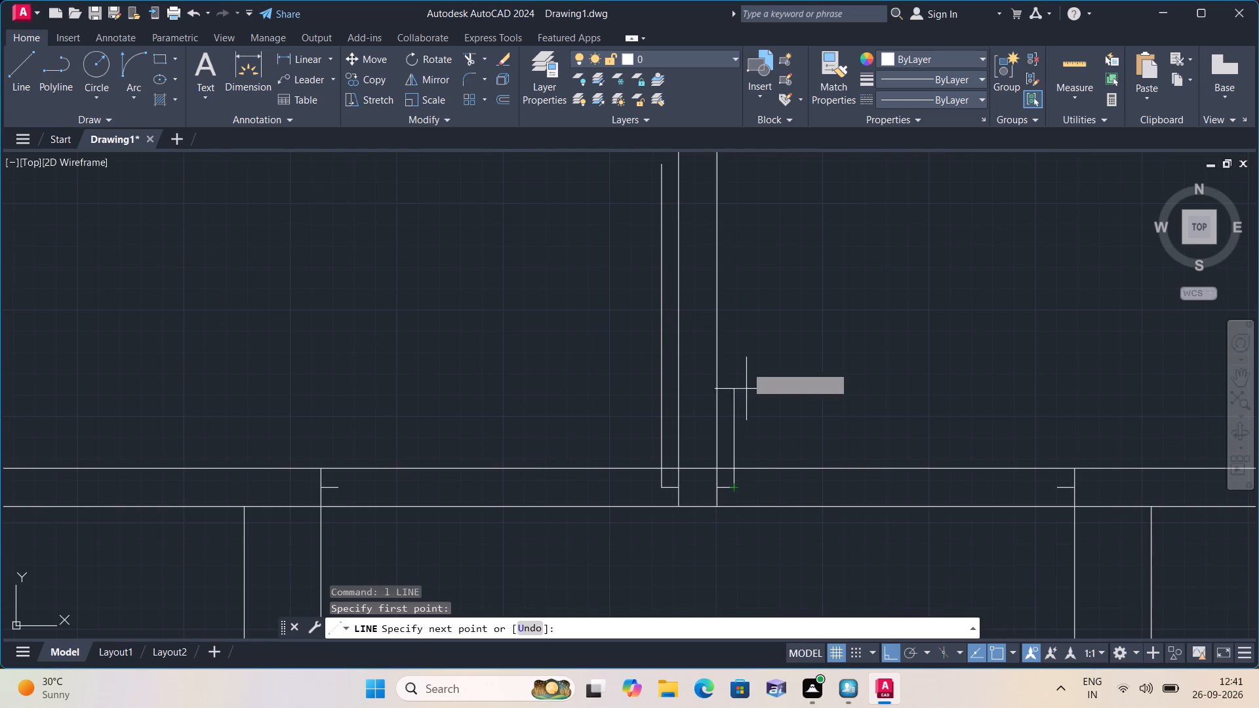
text(3'2")
key(space)
key(Escape)
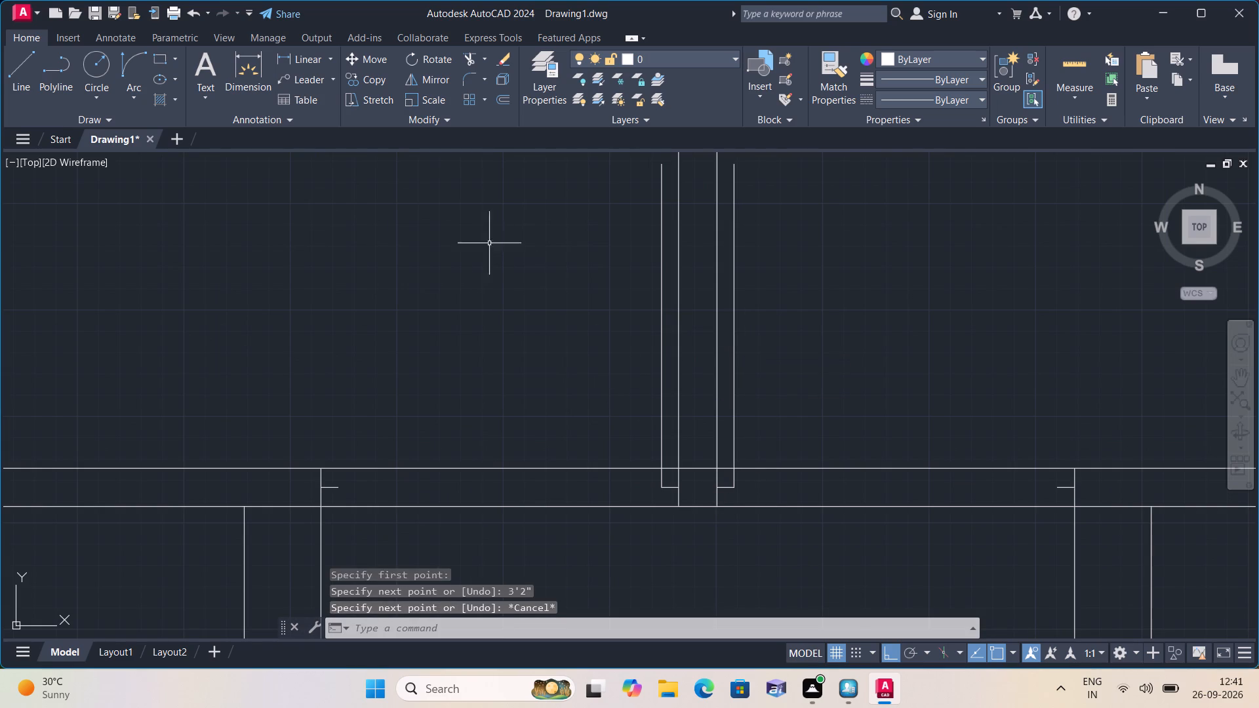
Draw the left door's swing arc with Start, End, Direction from its leaf's top end to the opposite stub's free end.
click(132, 93)
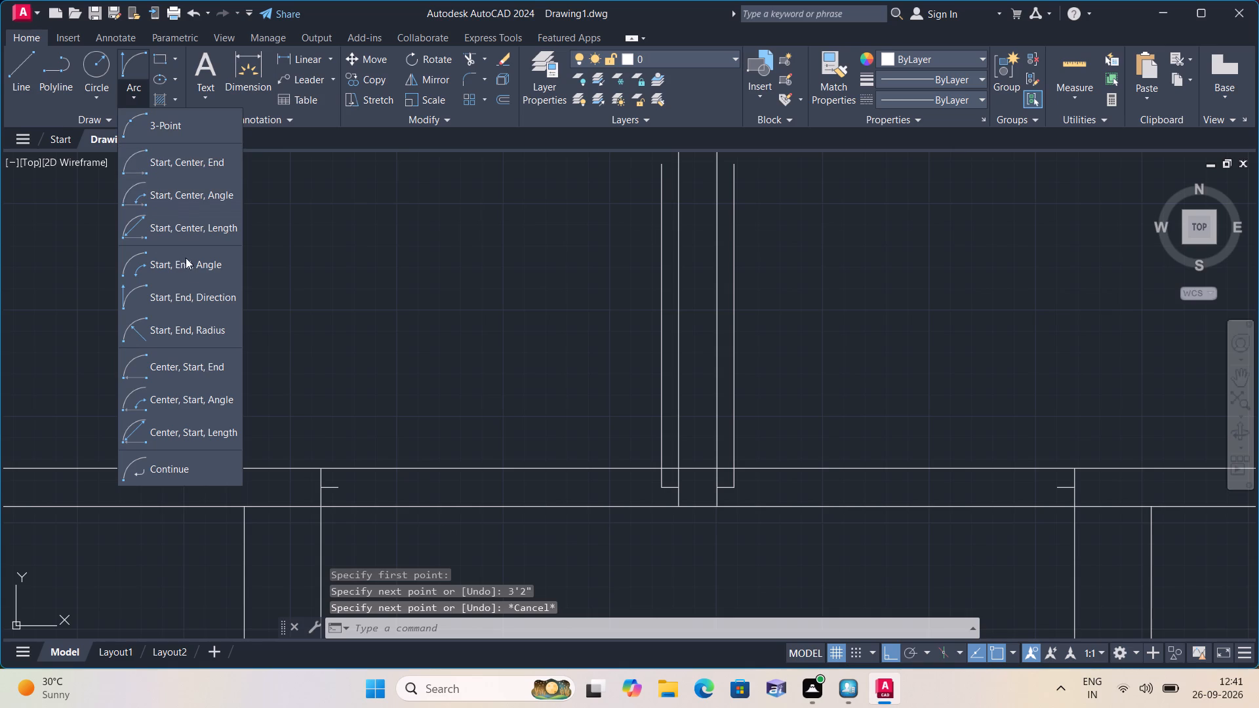
click(188, 294)
scroll(340, 293, down, 1)
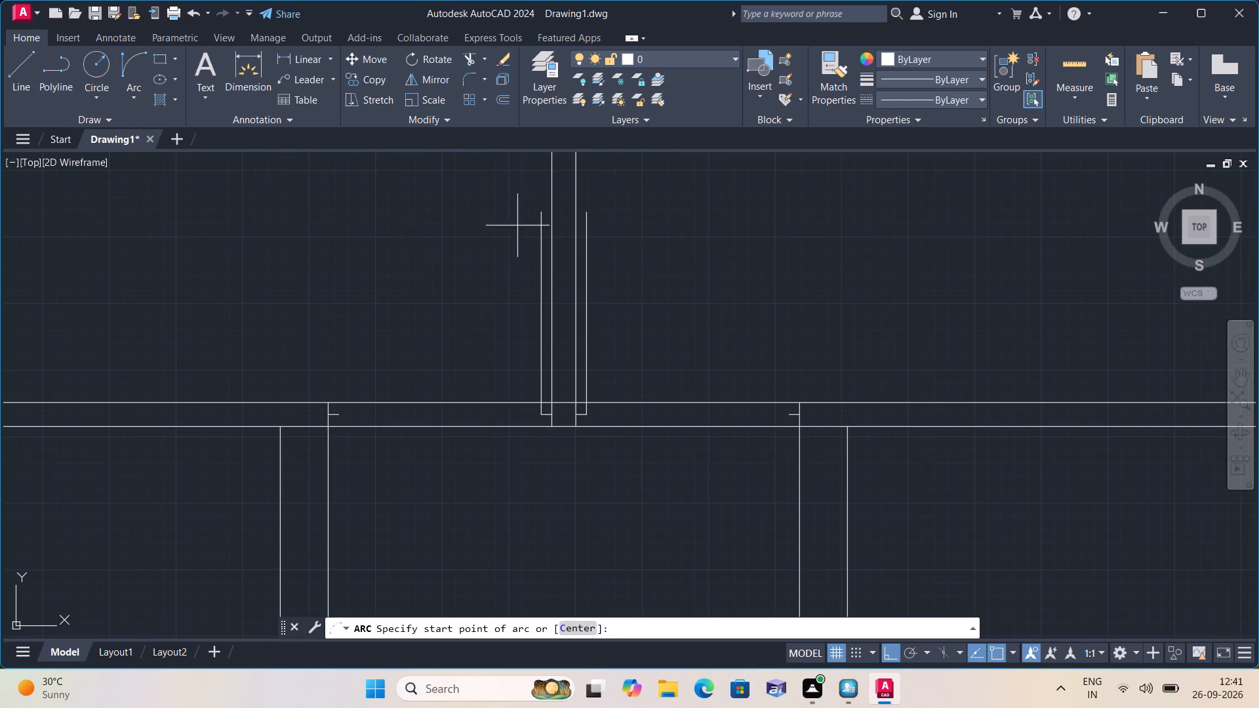
click(541, 212)
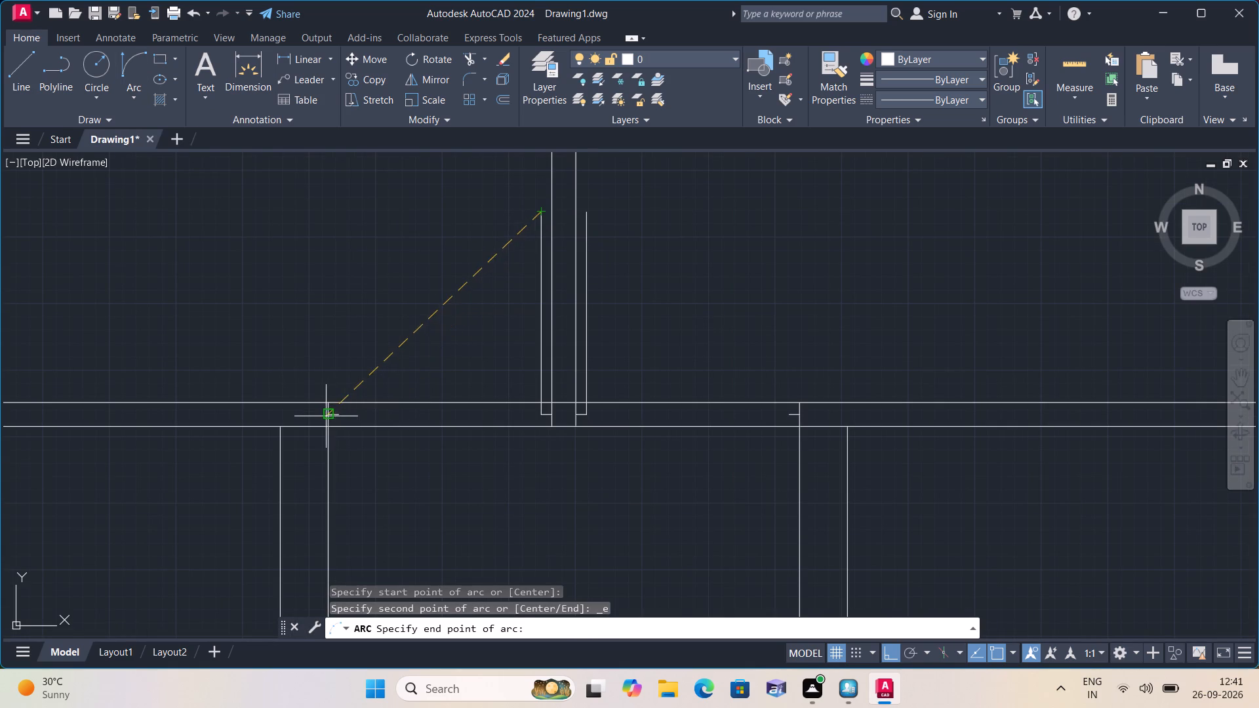
scroll(326, 416, up, 3)
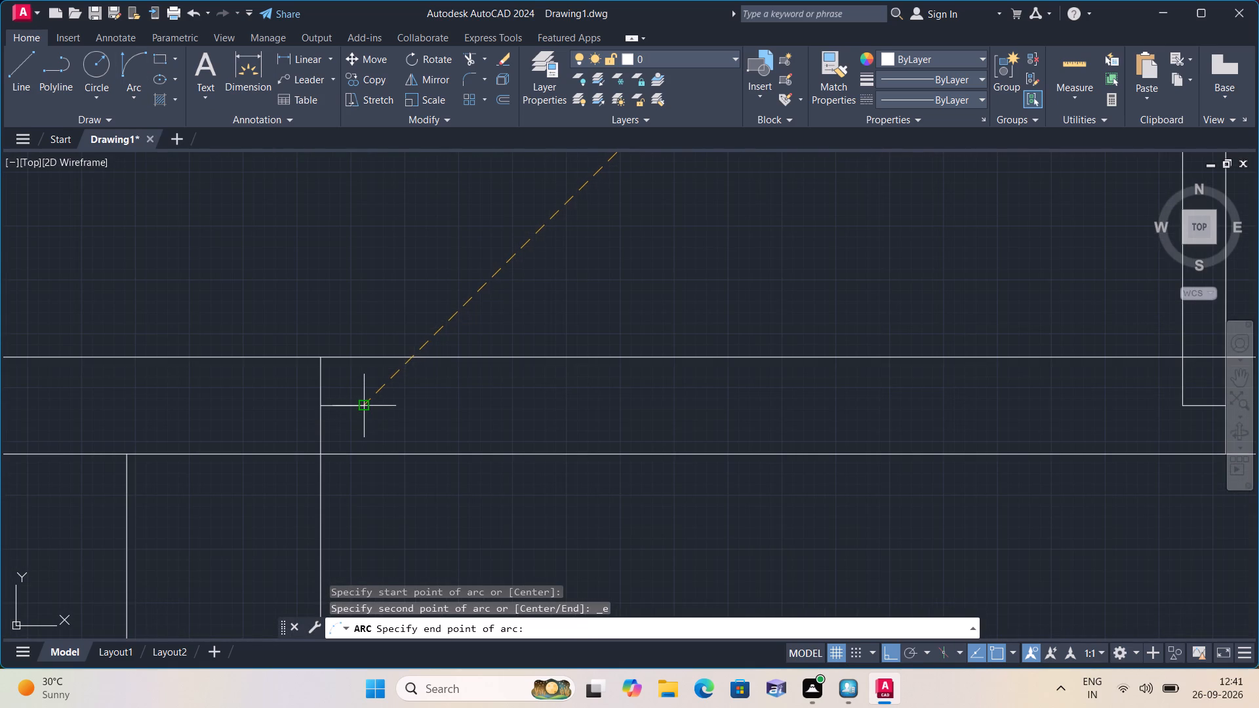
click(364, 406)
click(344, 326)
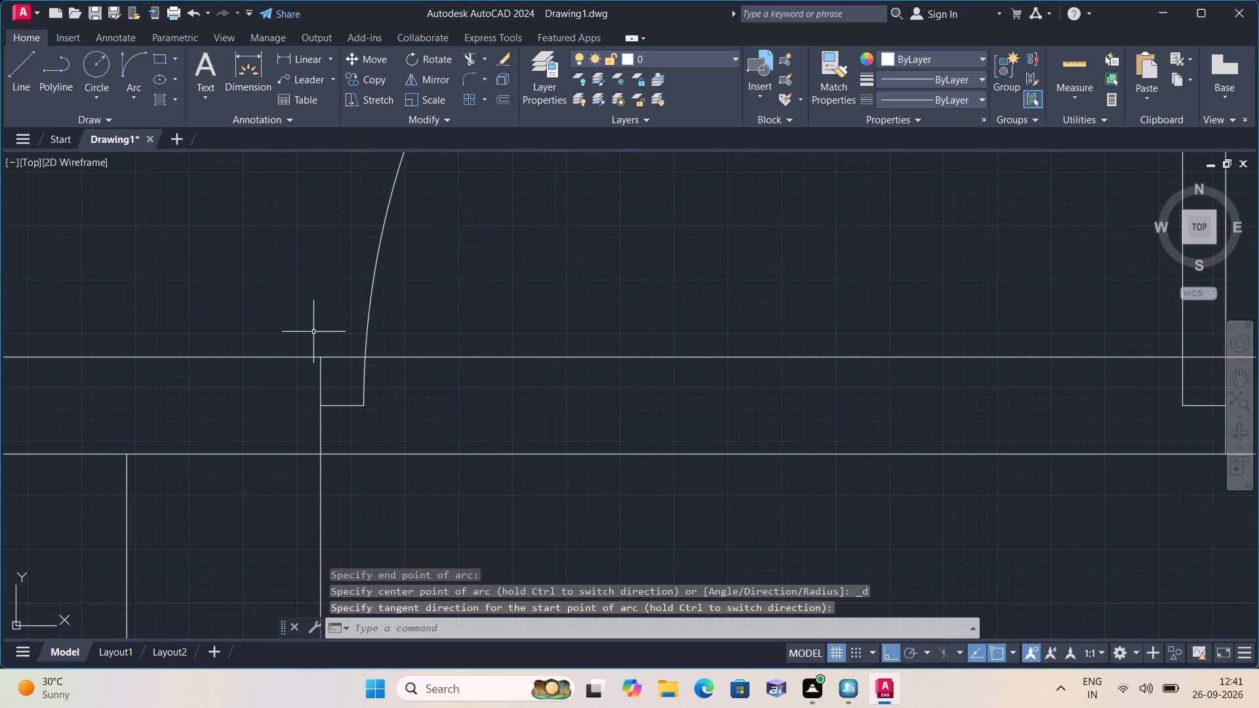
Draw the right door's swing arc with Start, End, Direction from its leaf's top end to the opposite stub's free end.
click(136, 95)
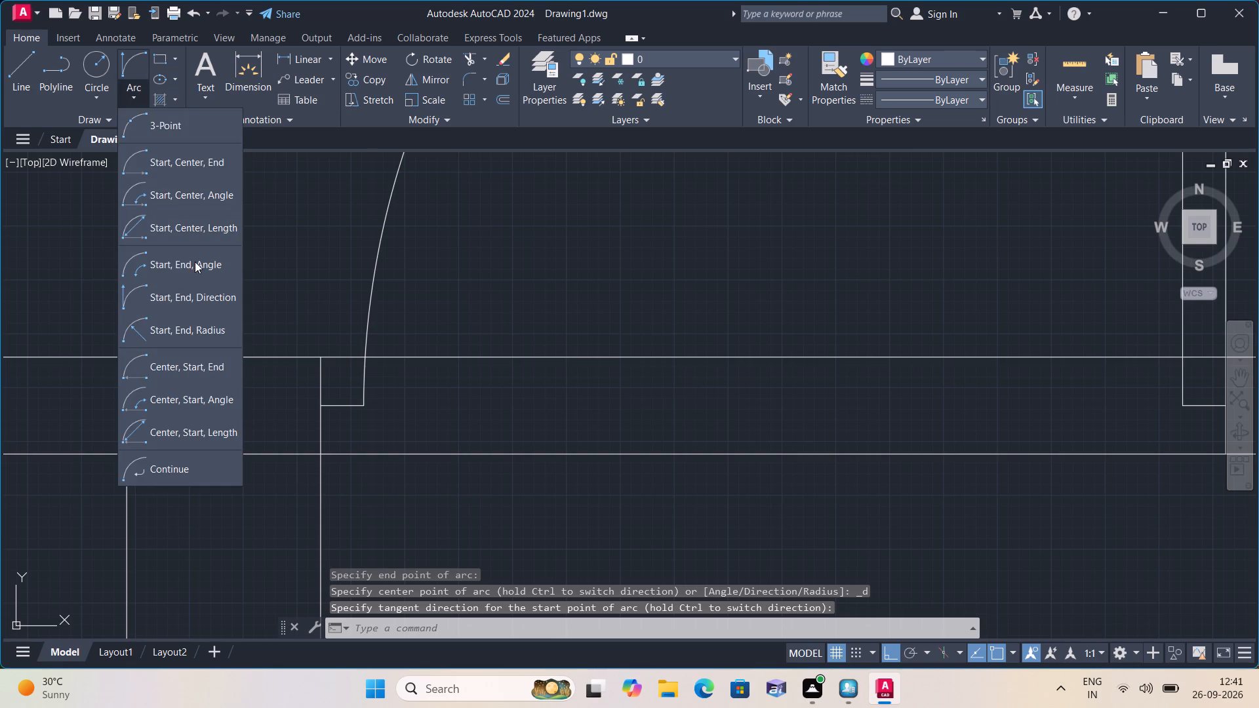
click(195, 298)
scroll(278, 340, down, 2)
middle_drag(551, 268, 535, 334)
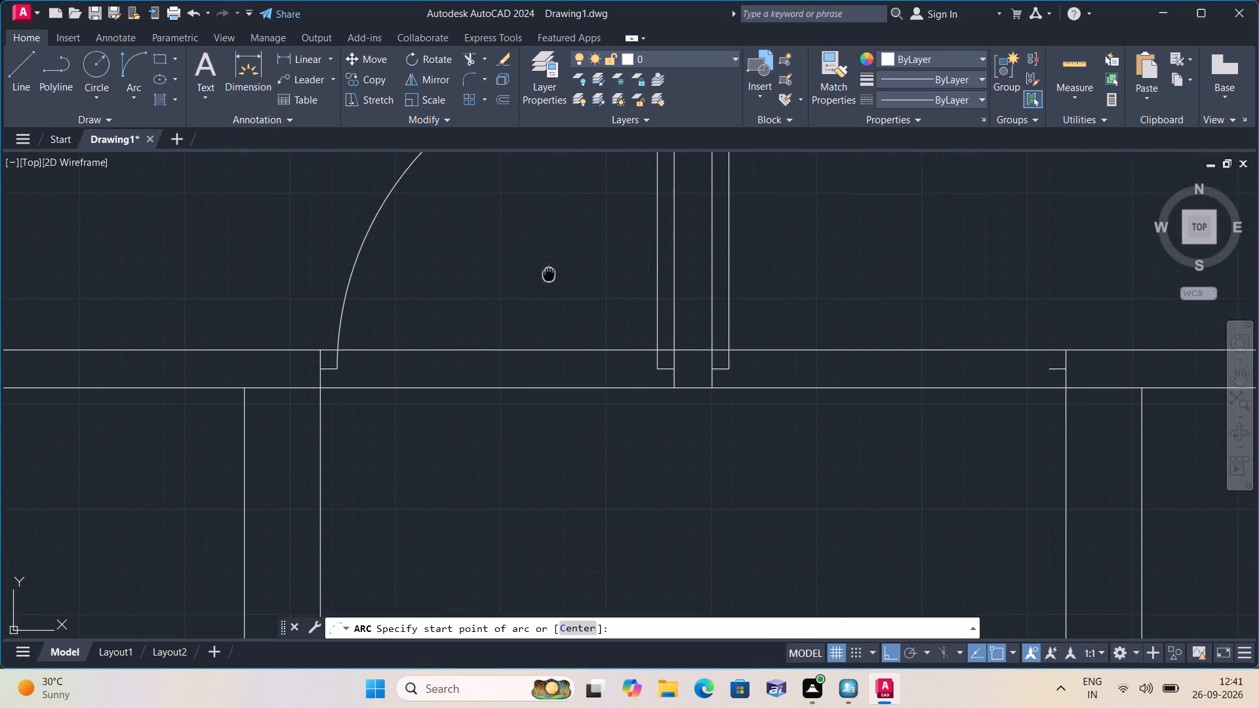
middle_drag(535, 334, 529, 361)
scroll(535, 372, down, 1)
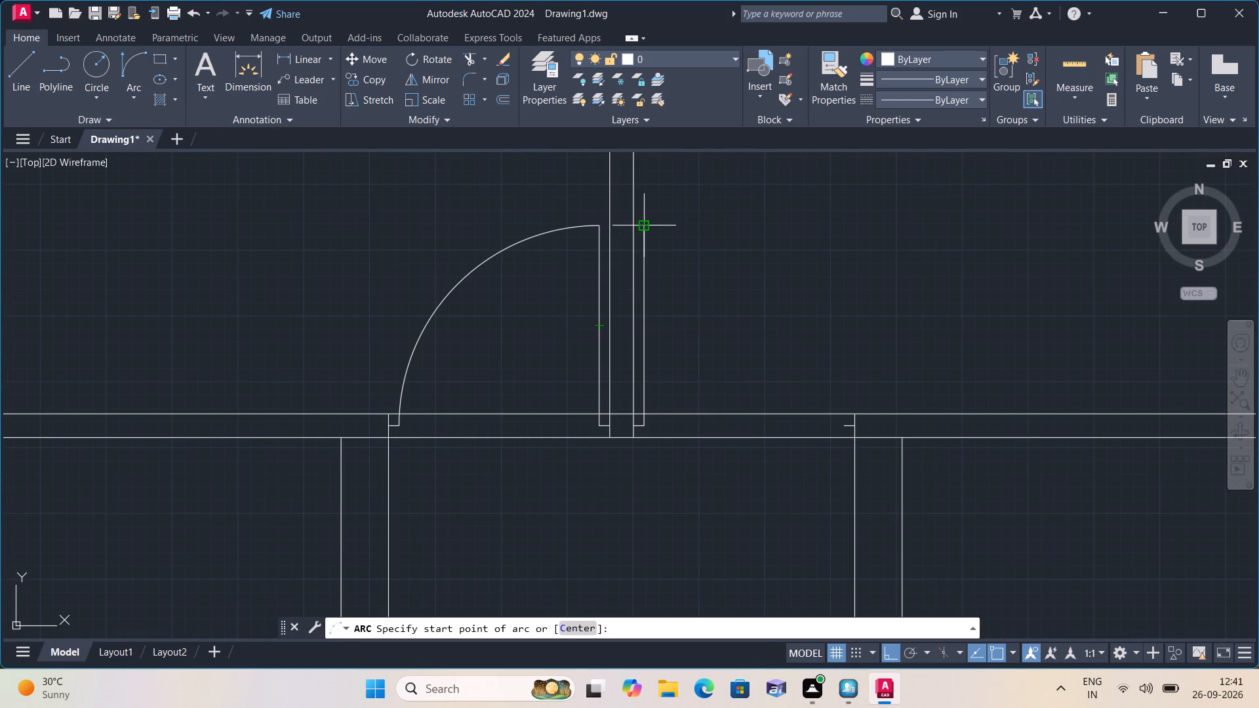
click(646, 227)
scroll(828, 418, up, 1)
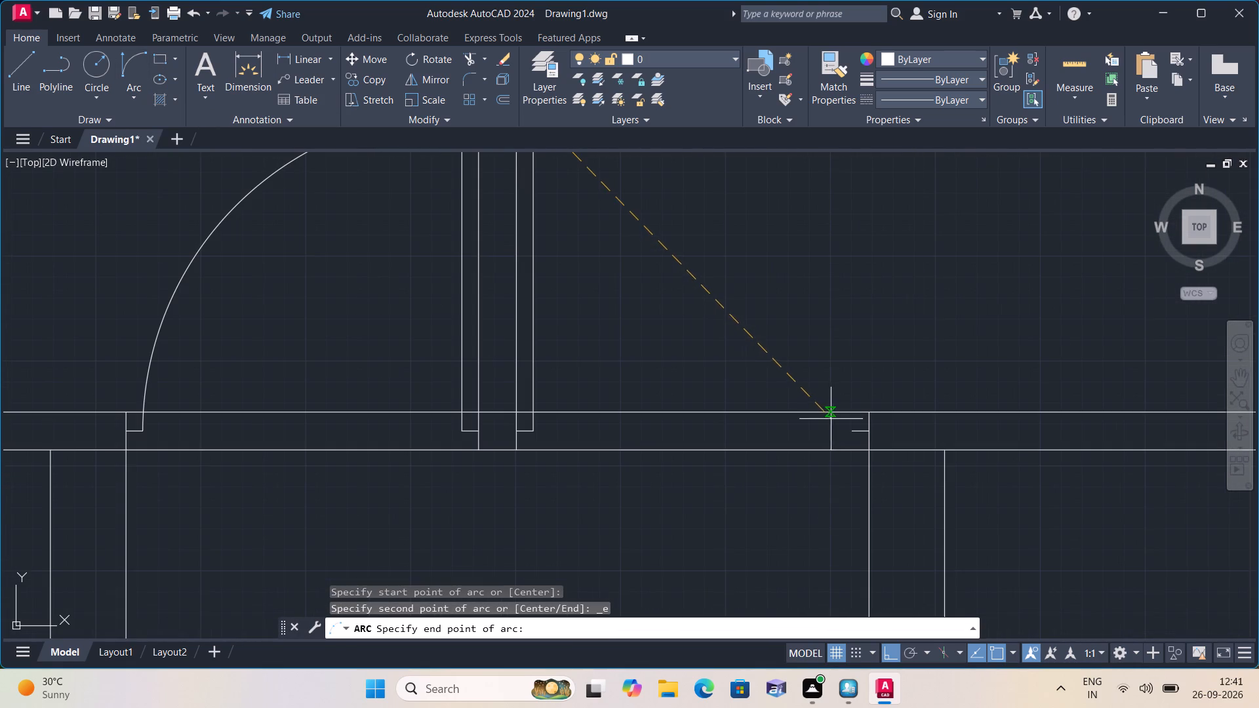
click(850, 431)
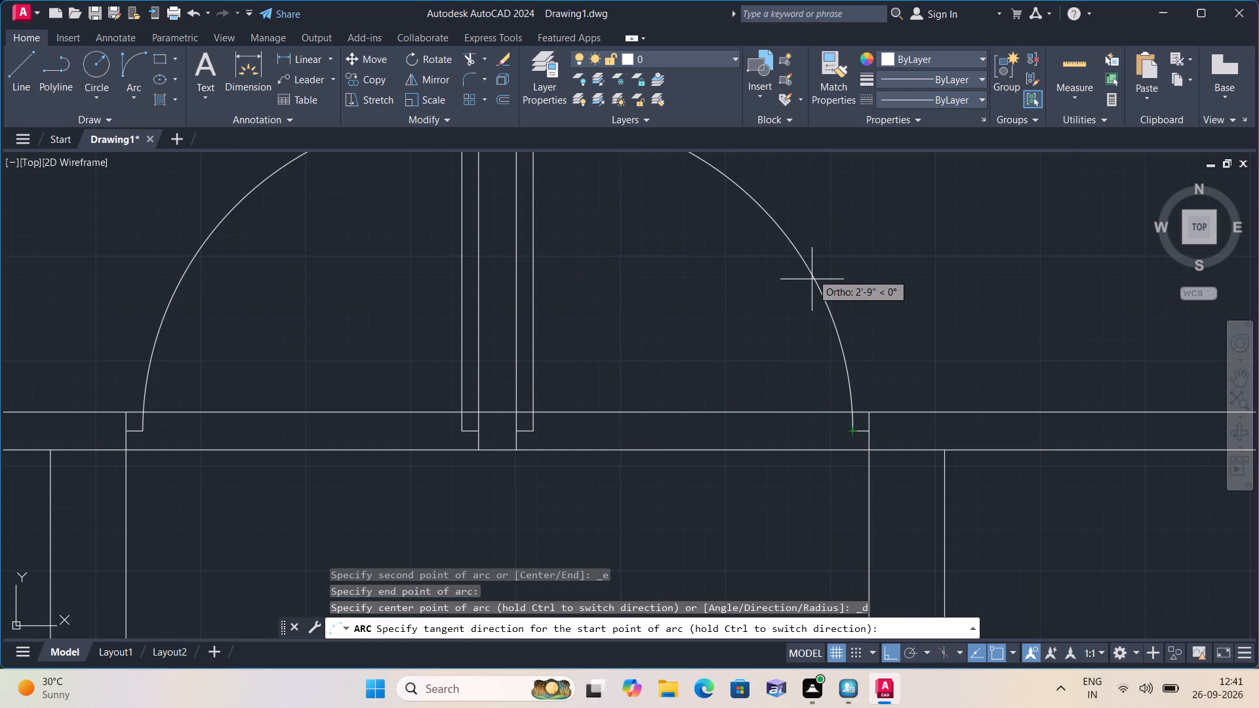
click(812, 263)
Examine the rooms and the horizontal wall to the left of the pair of doors.
scroll(812, 263, down, 2)
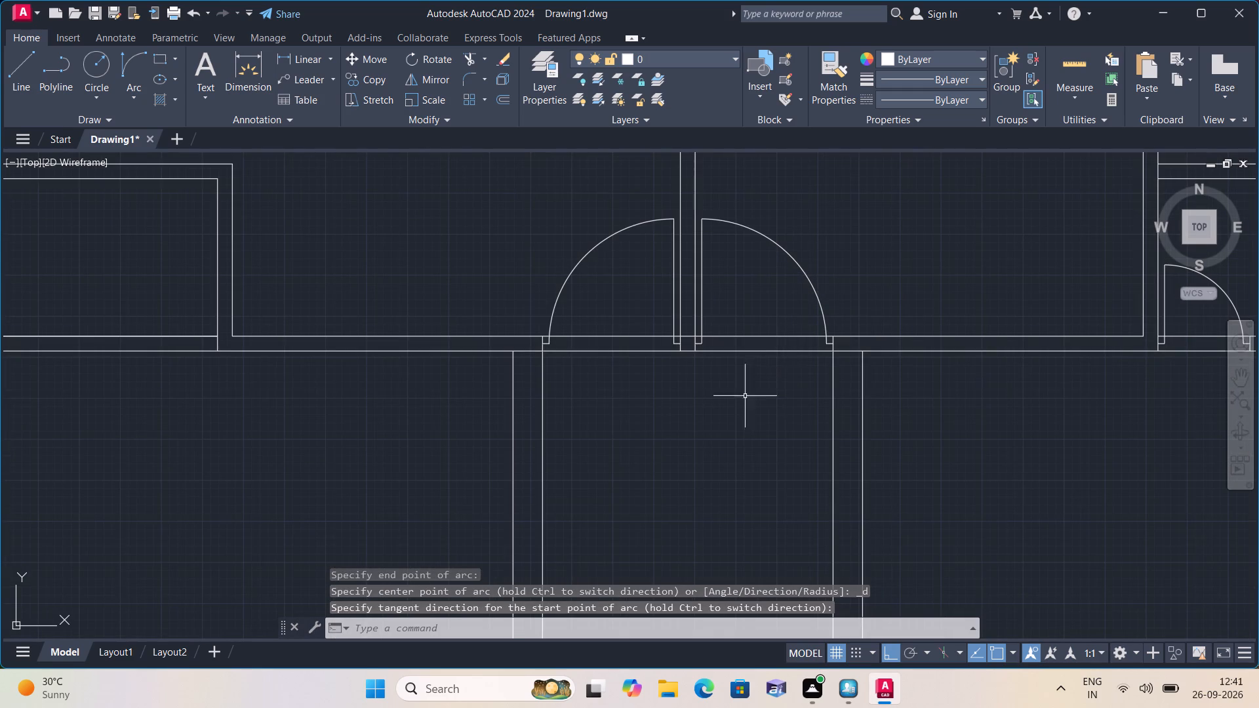
scroll(718, 388, down, 2)
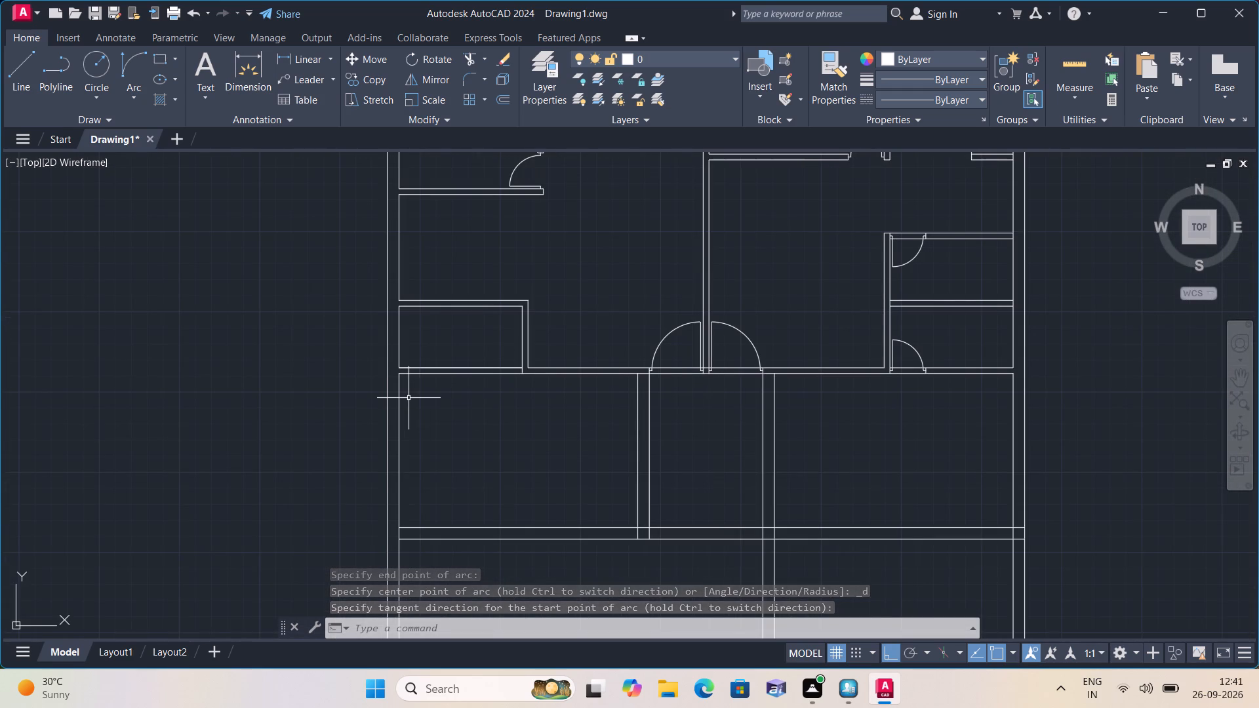
middle_drag(431, 415, 479, 481)
scroll(538, 481, up, 1)
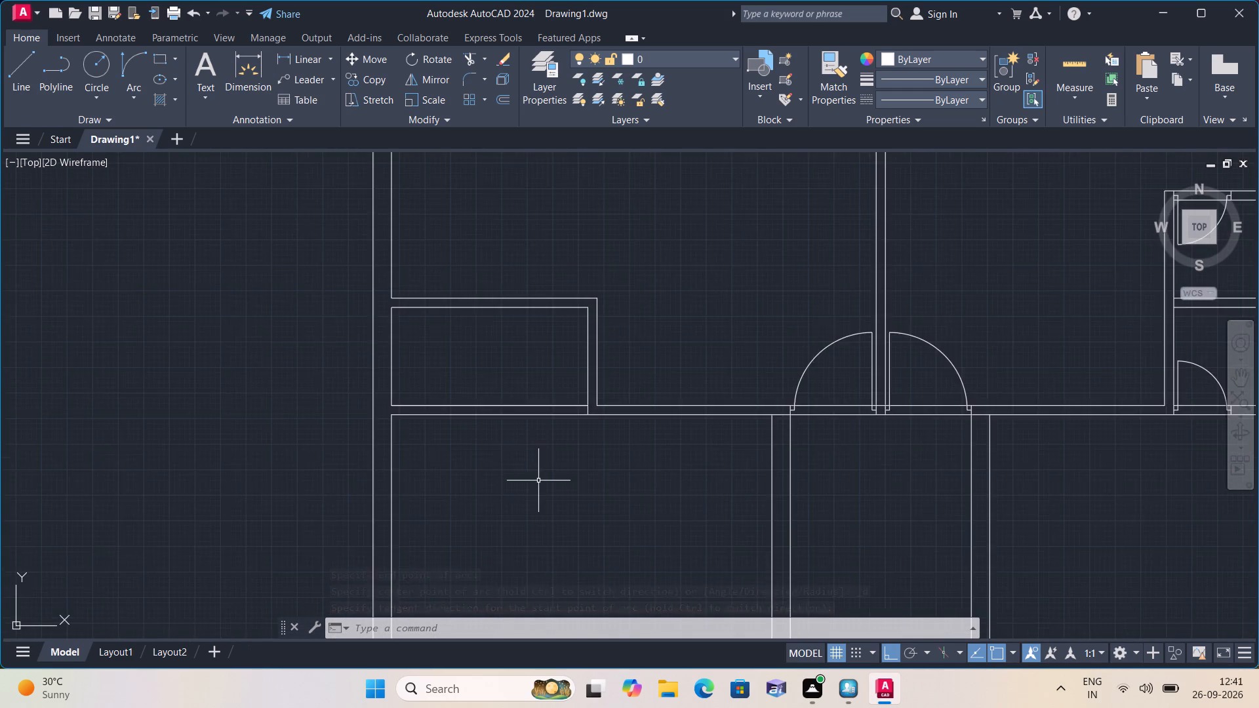
scroll(538, 481, down, 2)
scroll(539, 475, up, 3)
scroll(539, 475, down, 1)
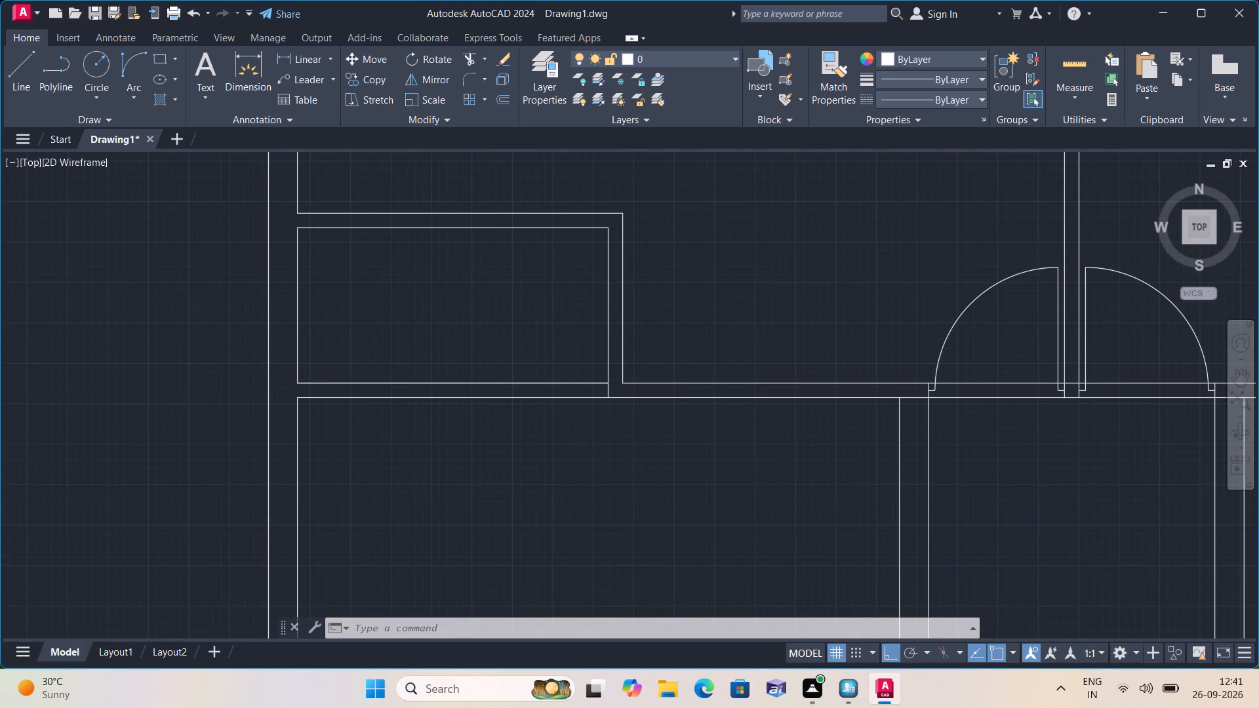
scroll(539, 475, down, 1)
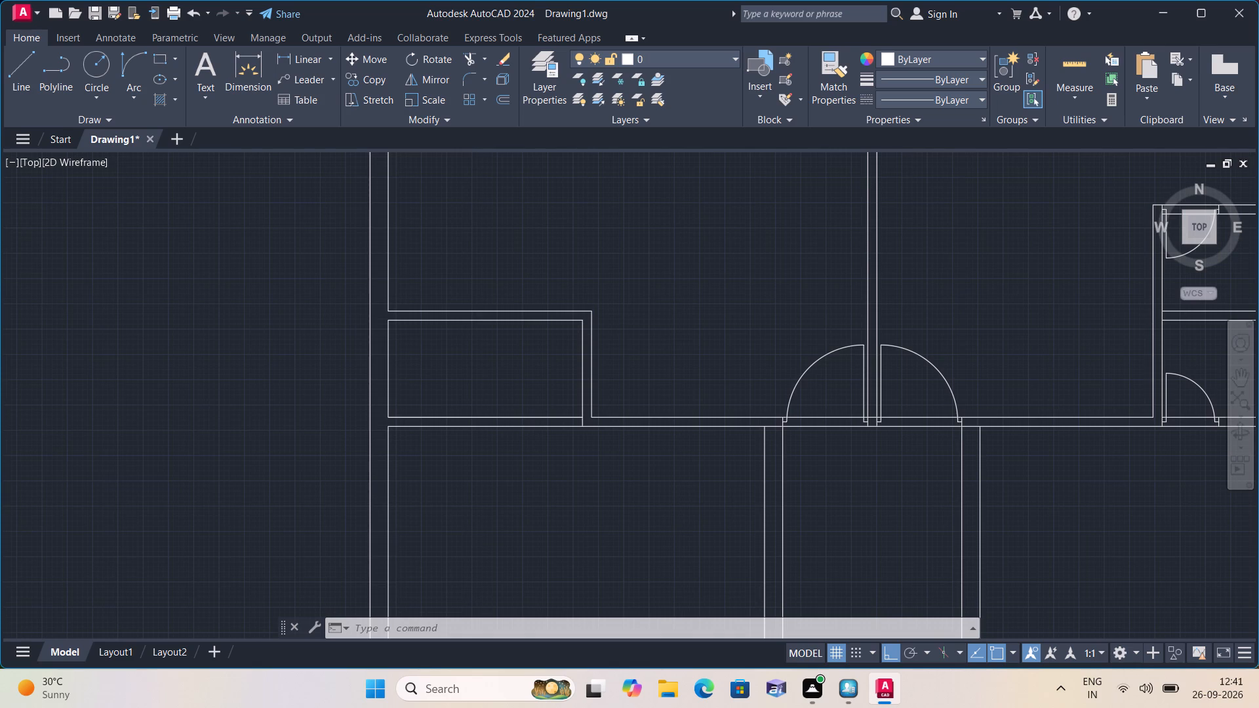
scroll(539, 475, up, 1)
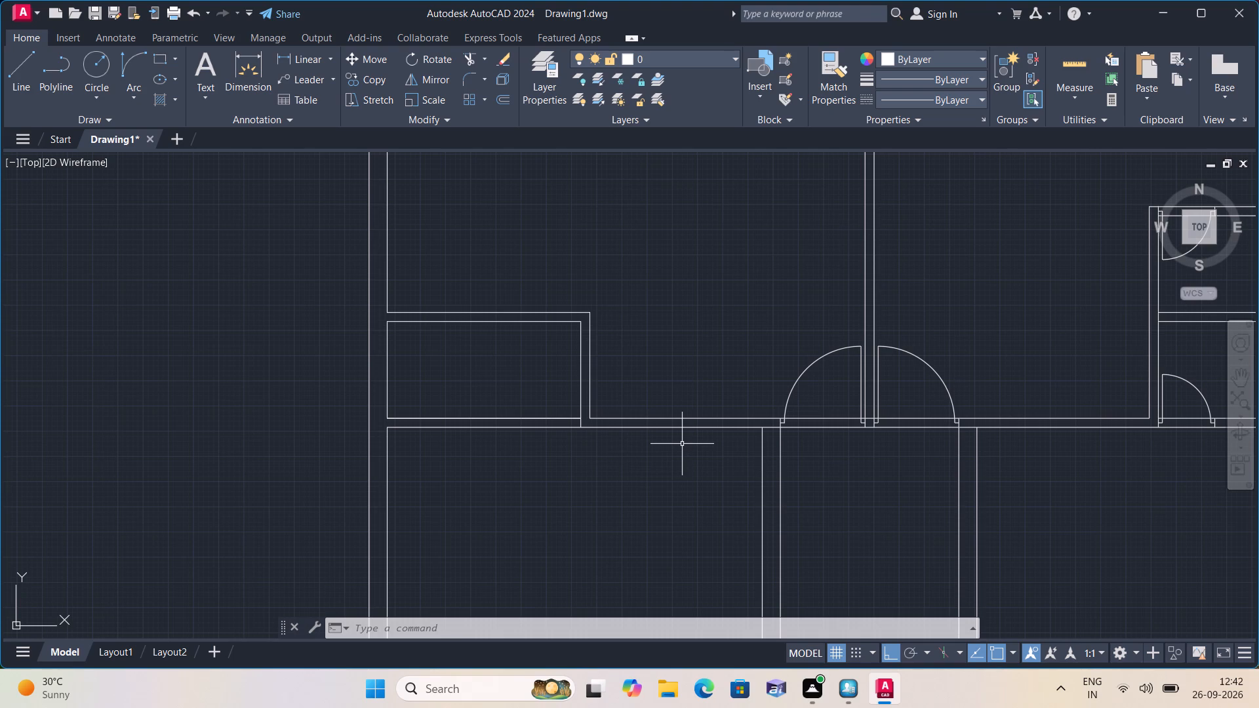
Draw a jamb line across the horizontal wall, continuing the left face of the vertical wall below the left door.
middle_drag(683, 446, 654, 492)
key(l)
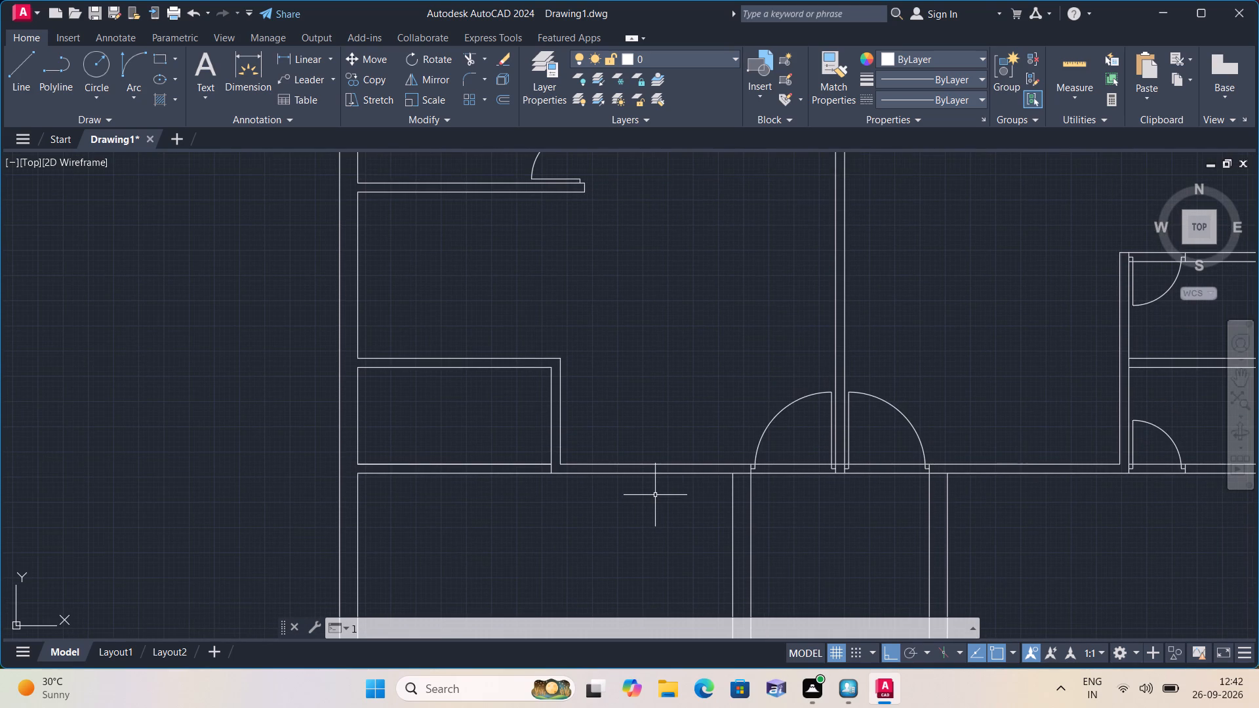
key(space)
scroll(719, 480, up, 2)
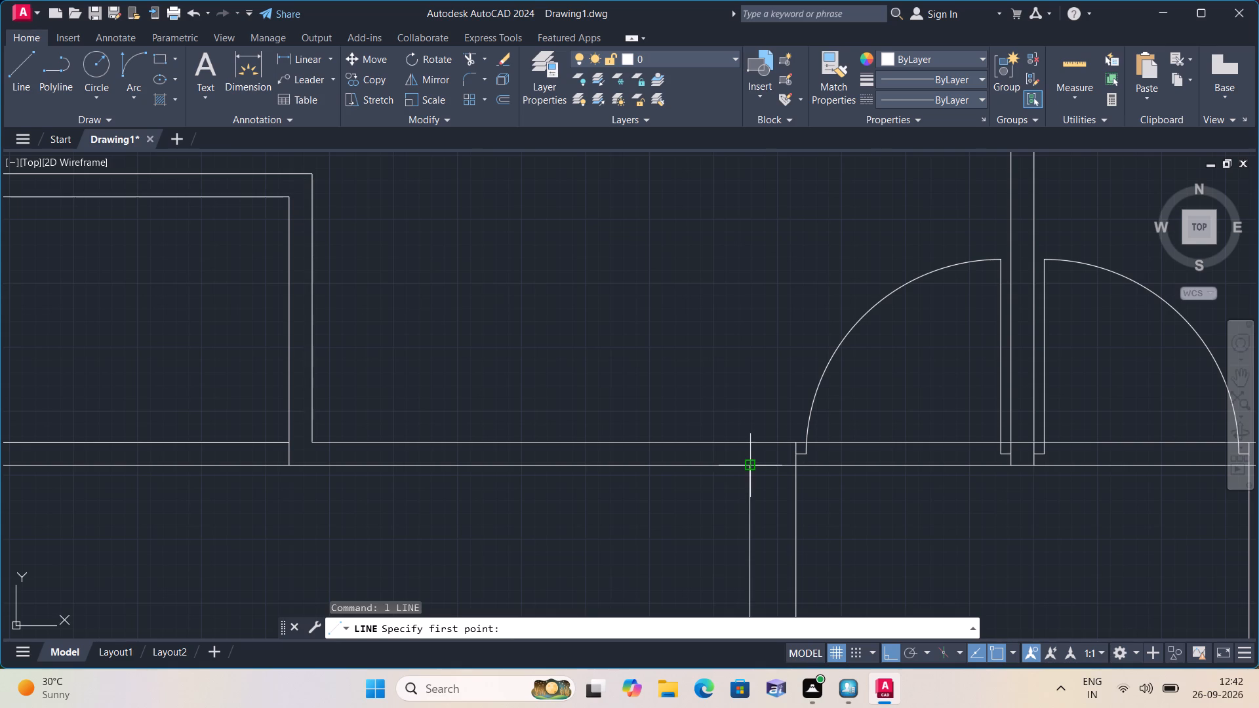
drag(746, 466, 746, 458)
click(746, 443)
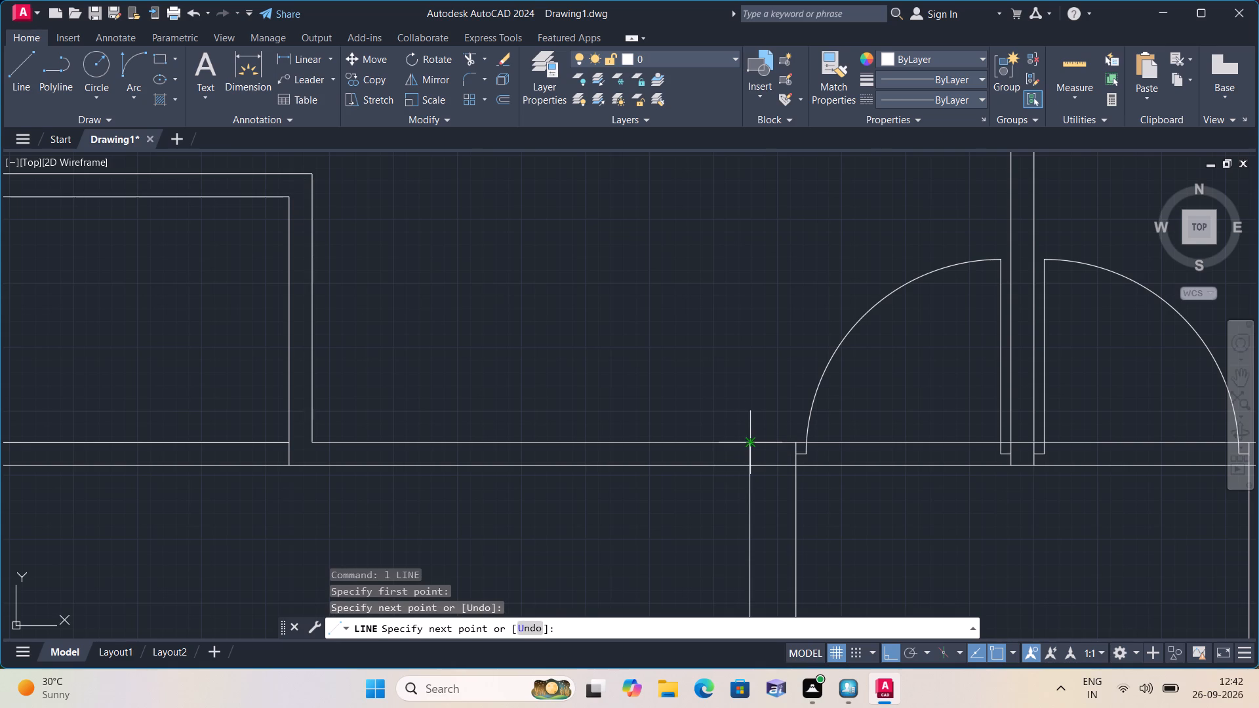
key(space)
From the jamb line's midpoint, draw 2", 2' and 2" segments leftward inside the wall, ending with a line up to the wall's upper face.
scroll(742, 462, up, 2)
key(space)
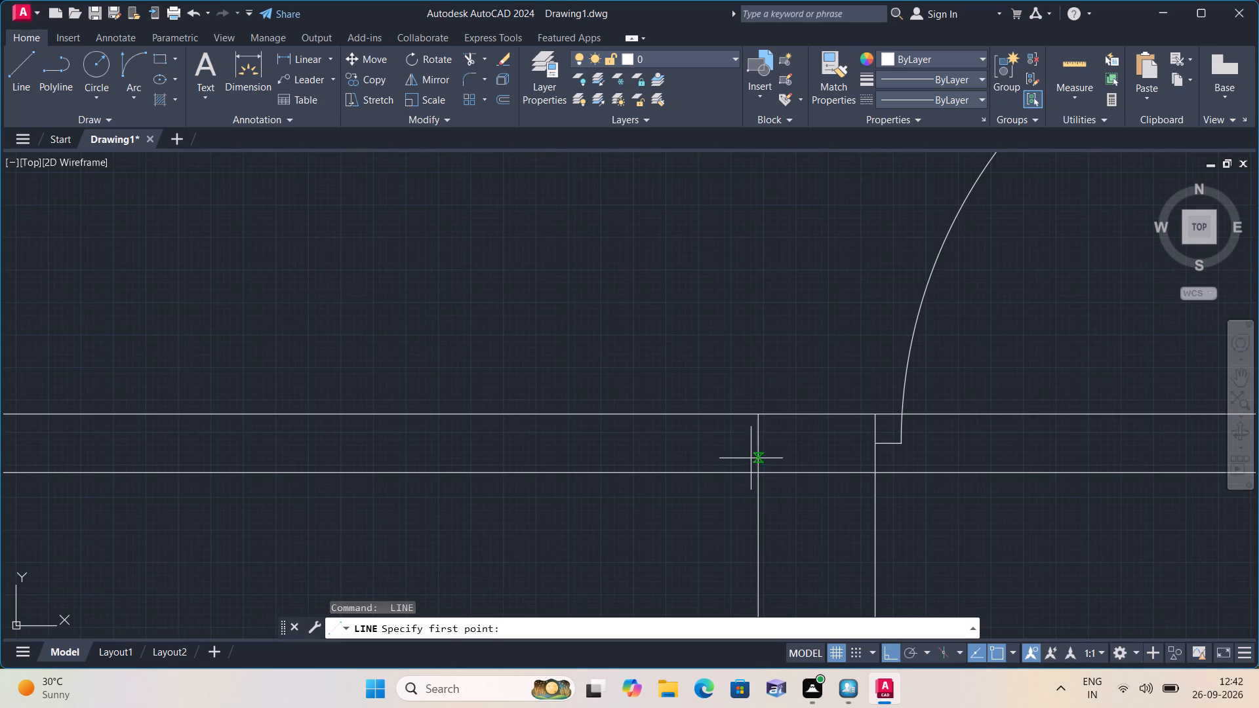
click(758, 441)
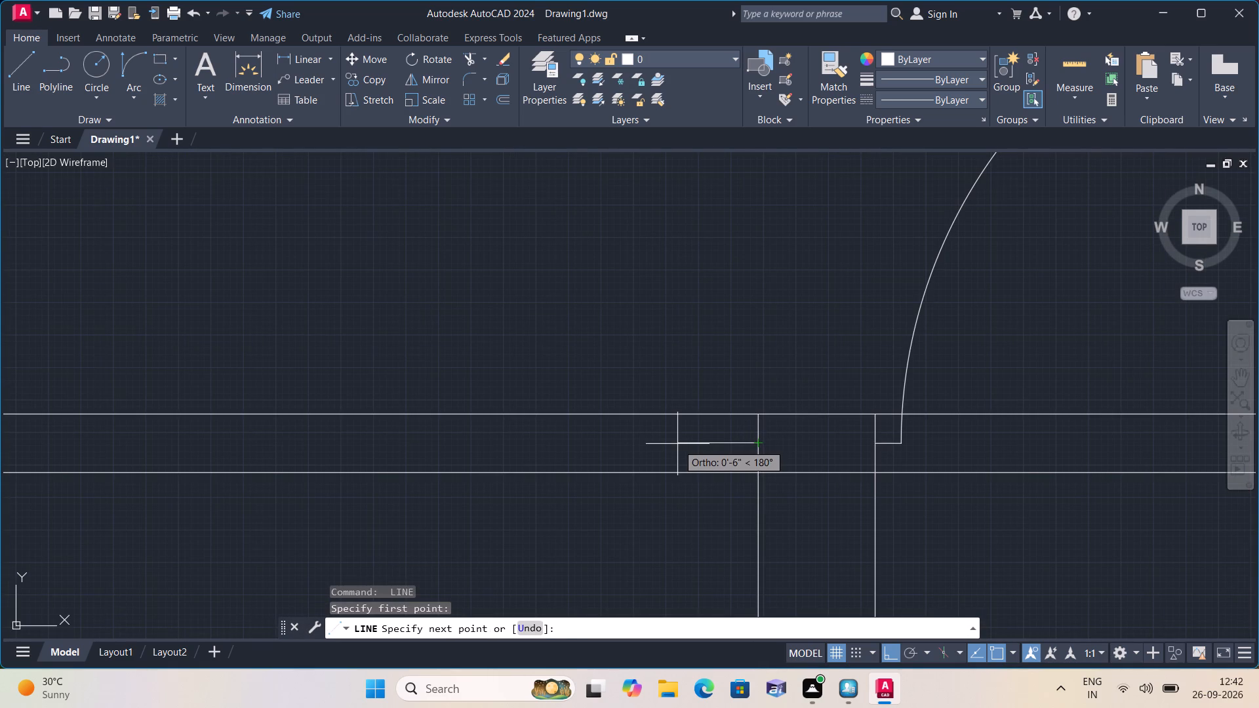
text(2")
key(space)
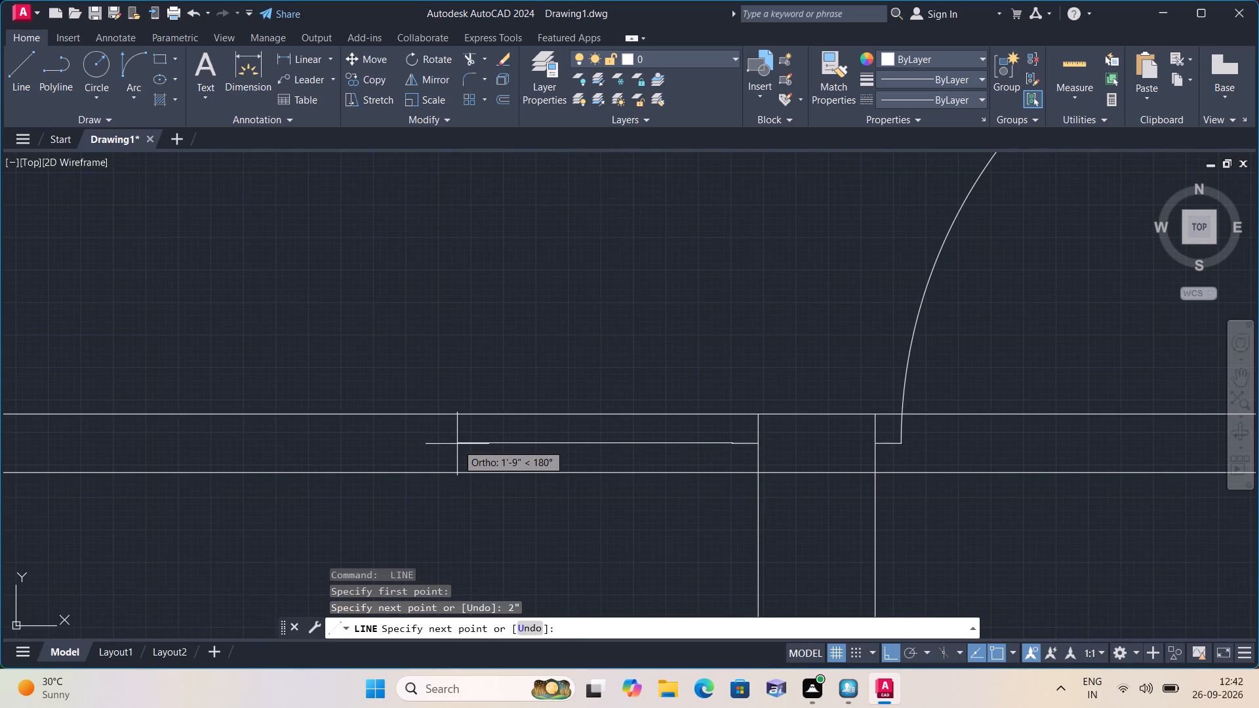
text(2')
key(space)
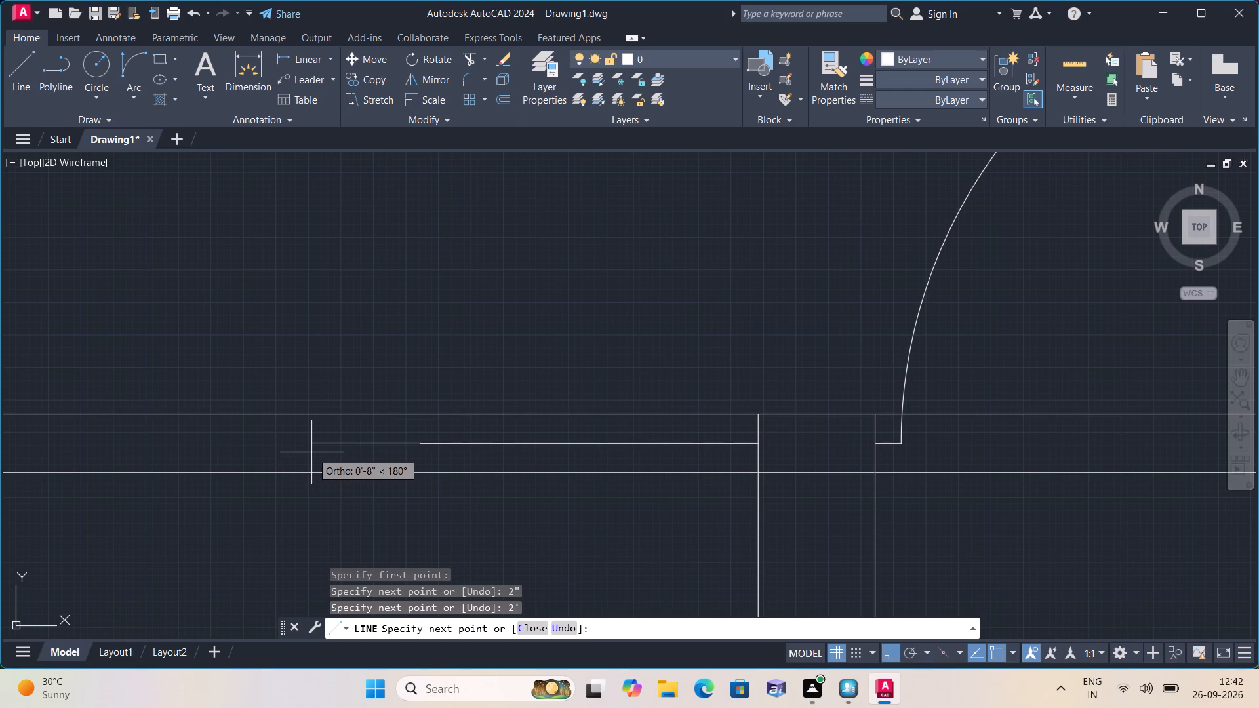
text(2")
key(space)
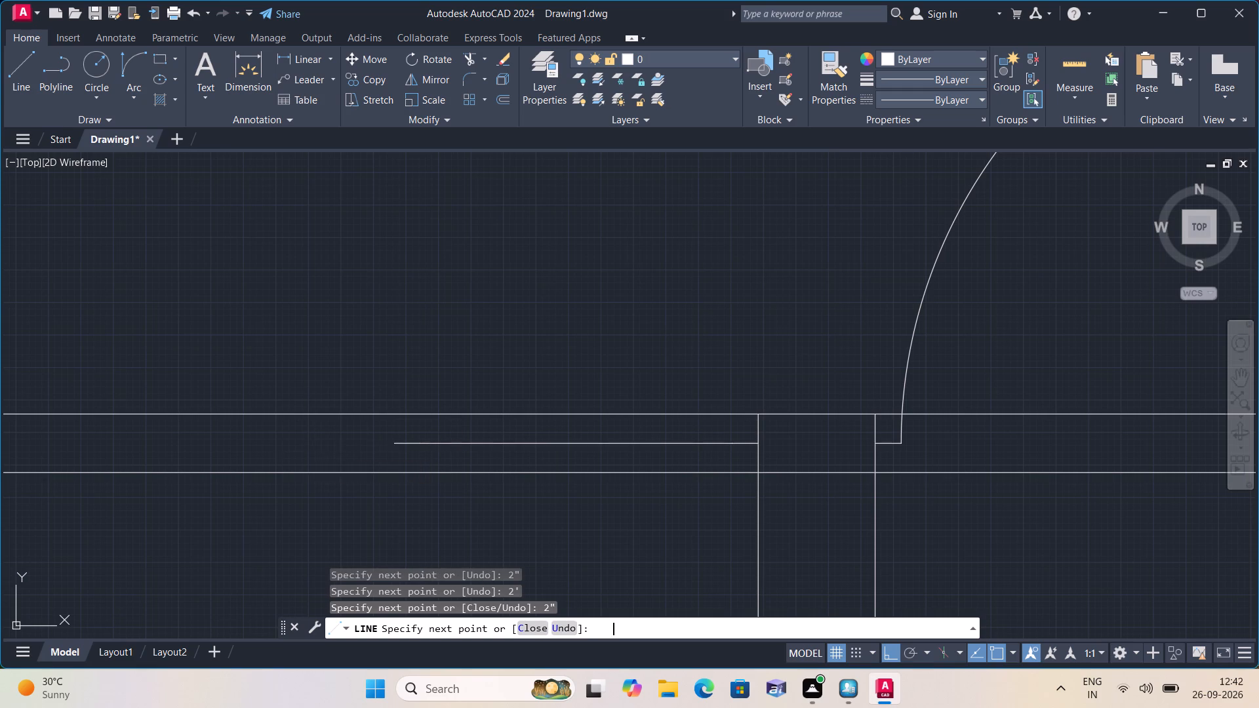
click(395, 415)
key(space)
Extend the opening's left jamb with a line from the last 2" segment's end down to the wall's lower face.
key(space)
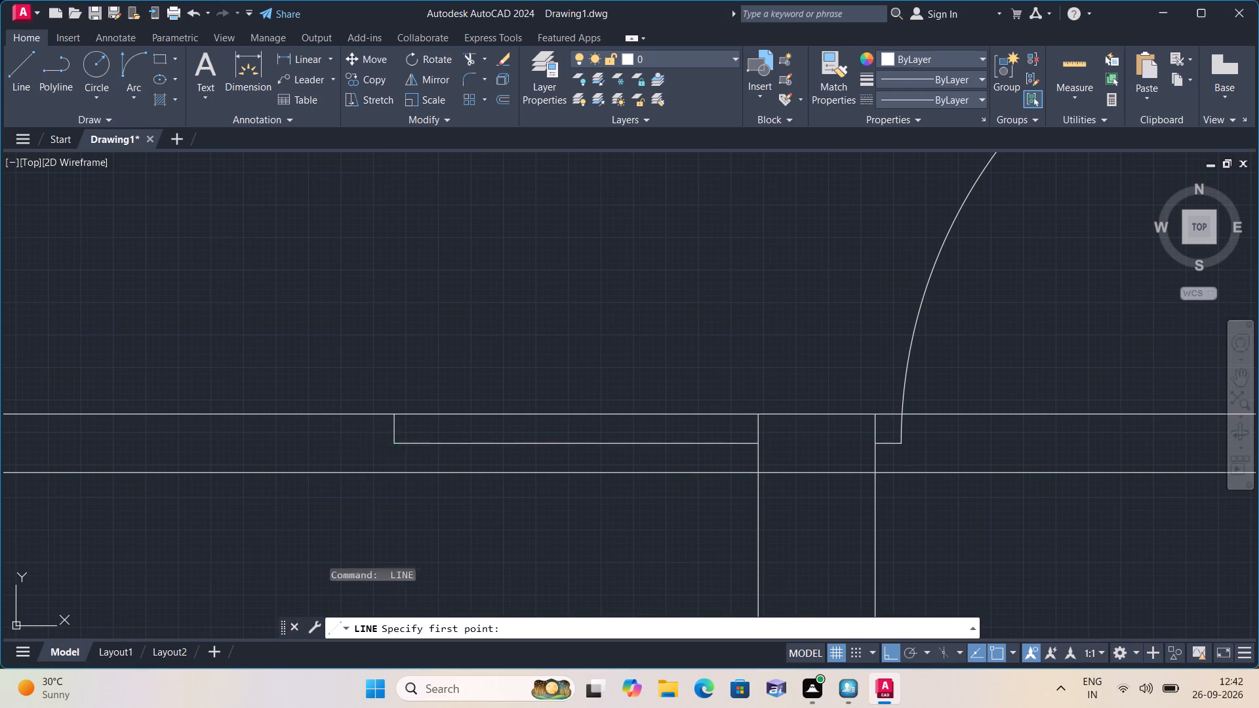
click(390, 446)
click(394, 477)
key(space)
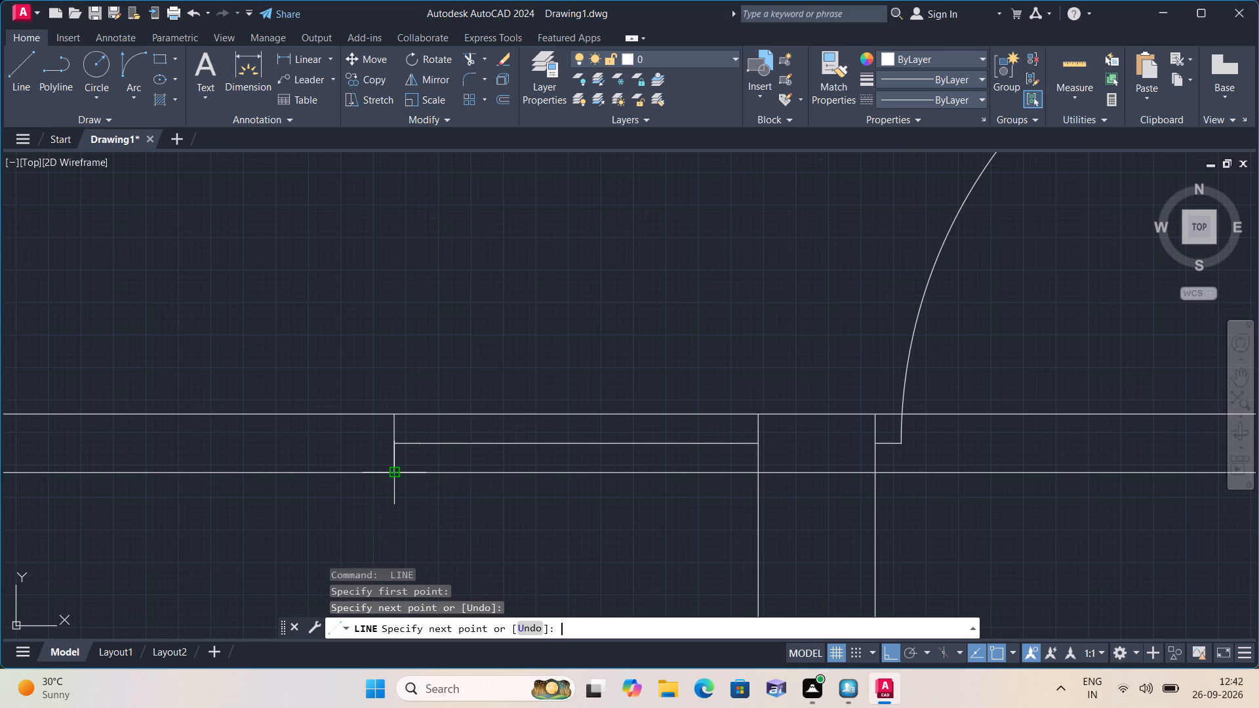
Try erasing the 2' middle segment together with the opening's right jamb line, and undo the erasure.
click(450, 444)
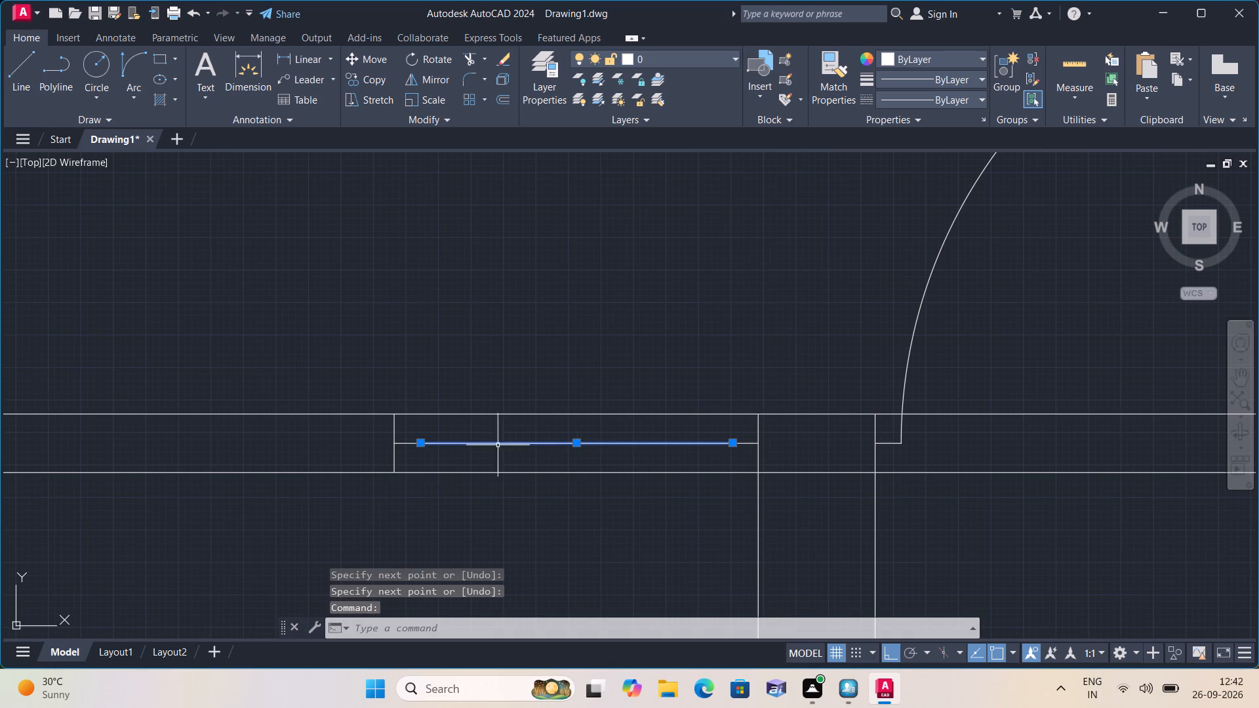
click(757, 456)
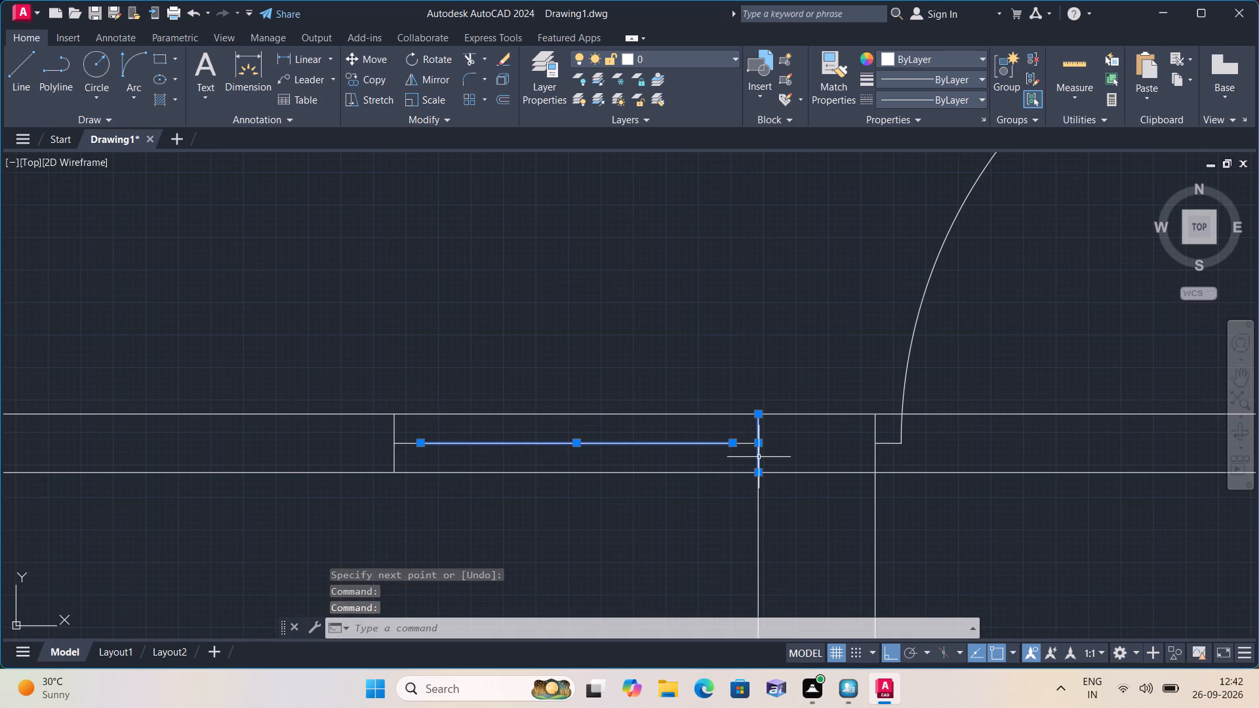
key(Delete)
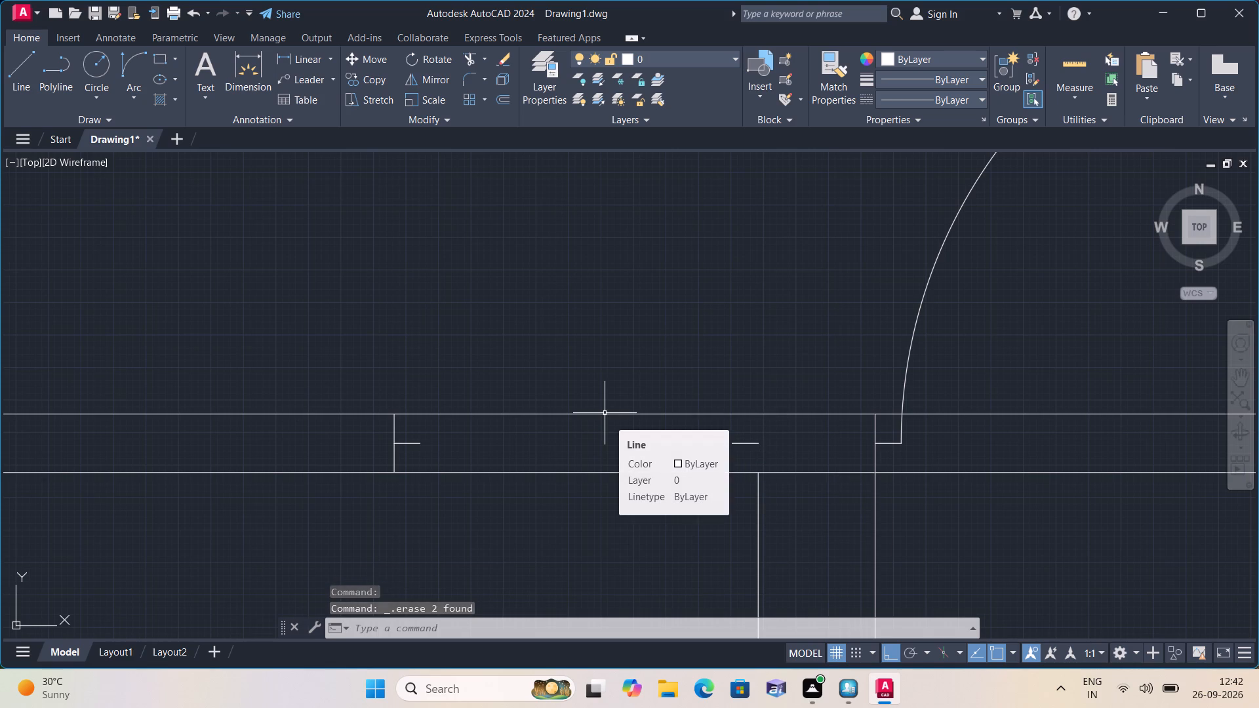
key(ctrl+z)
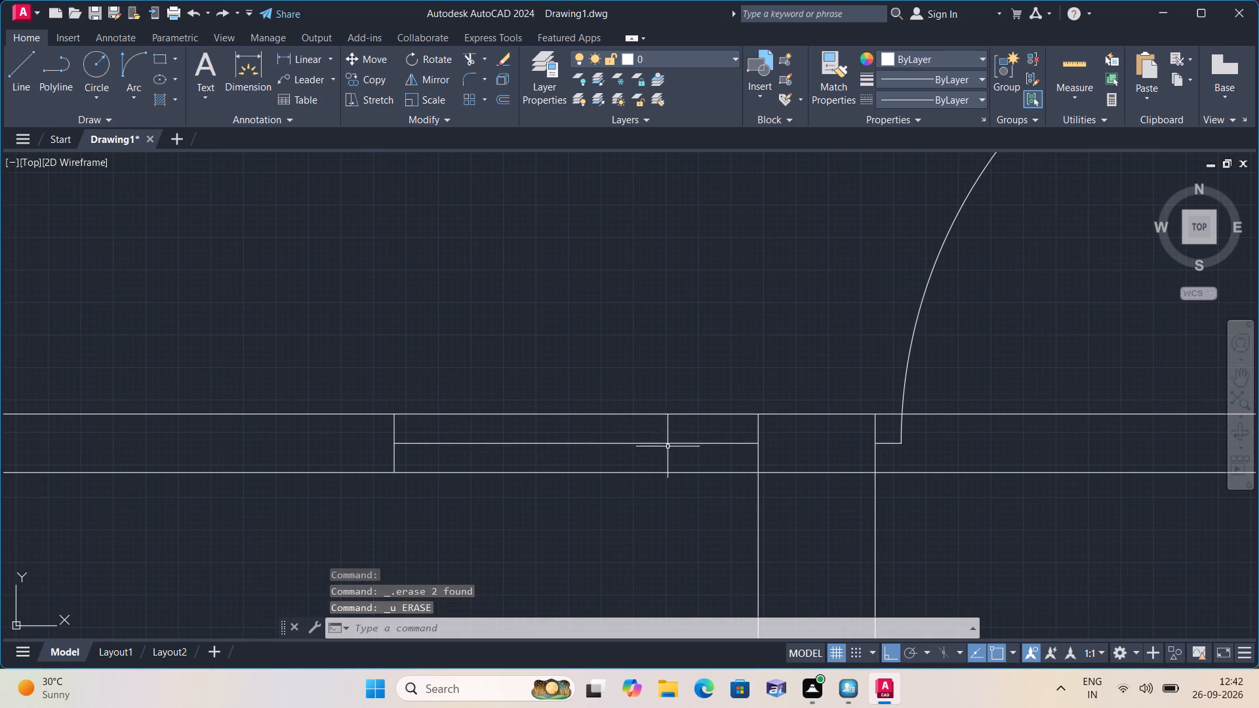
Erase only the 2' middle segment between the opening's two 2" stubs.
click(664, 444)
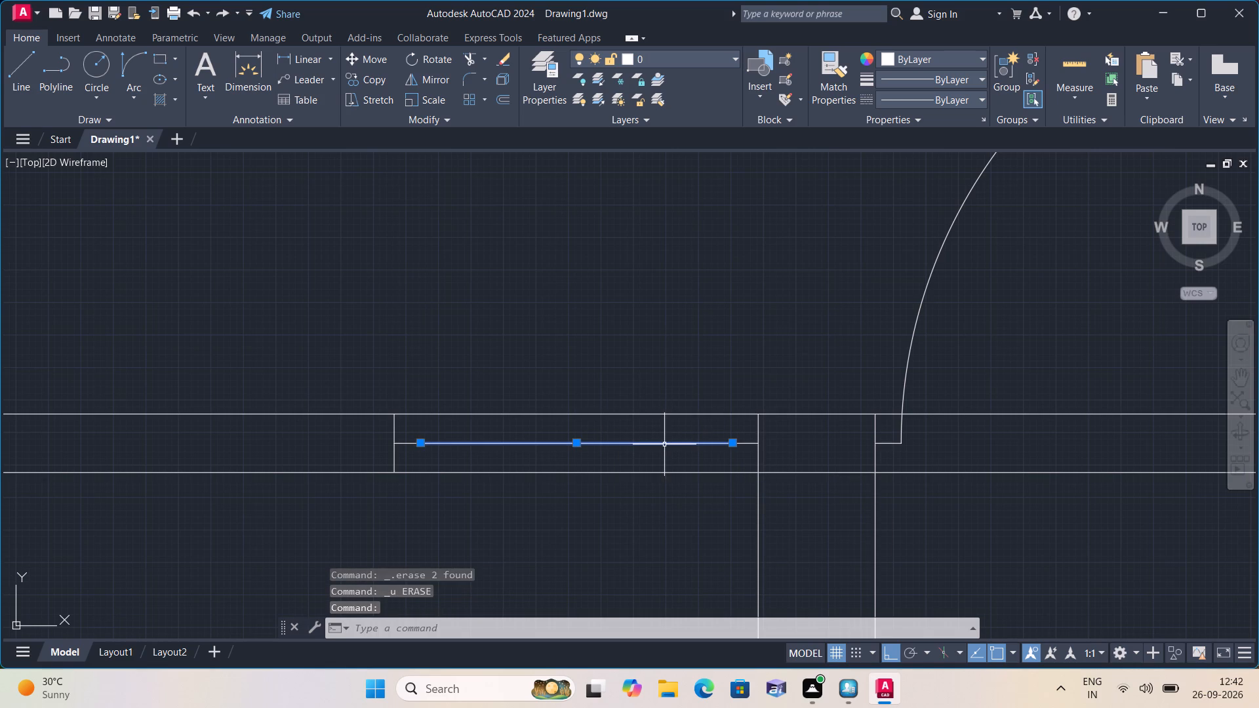
key(Delete)
Draw a 2' door leaf line downward from the free end of the opening's right stub.
text(l)
key(space)
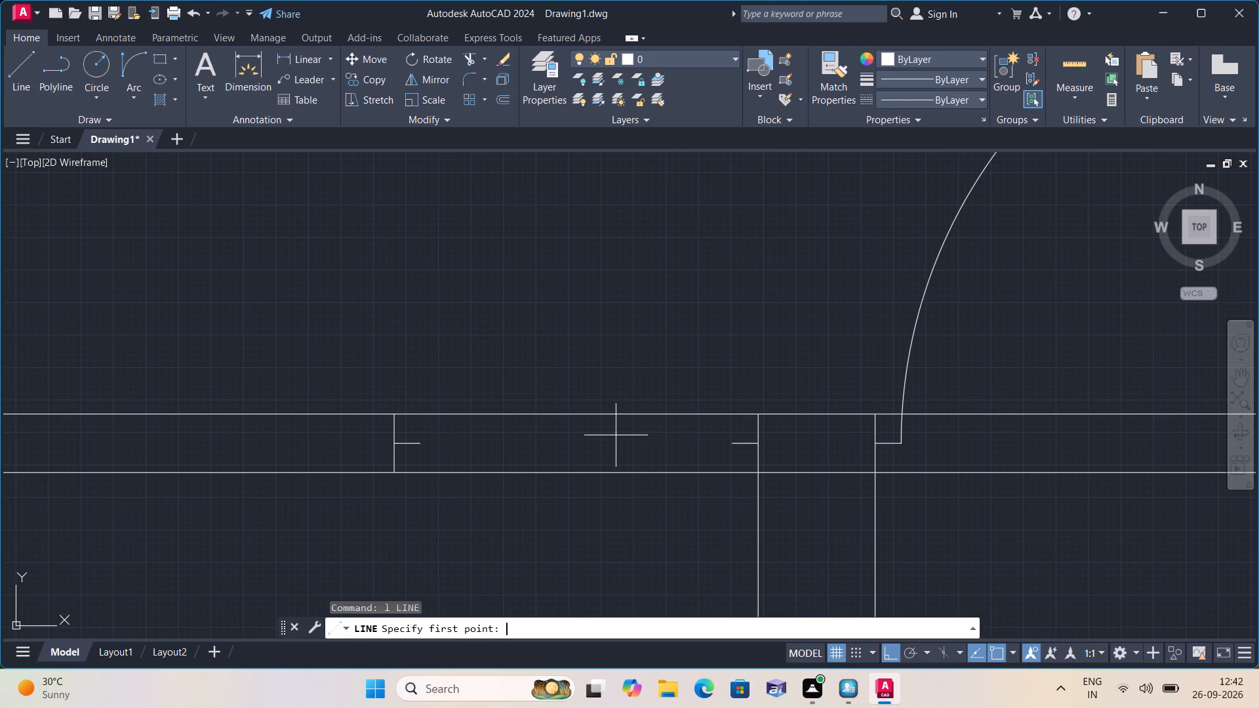
click(733, 444)
text(2')
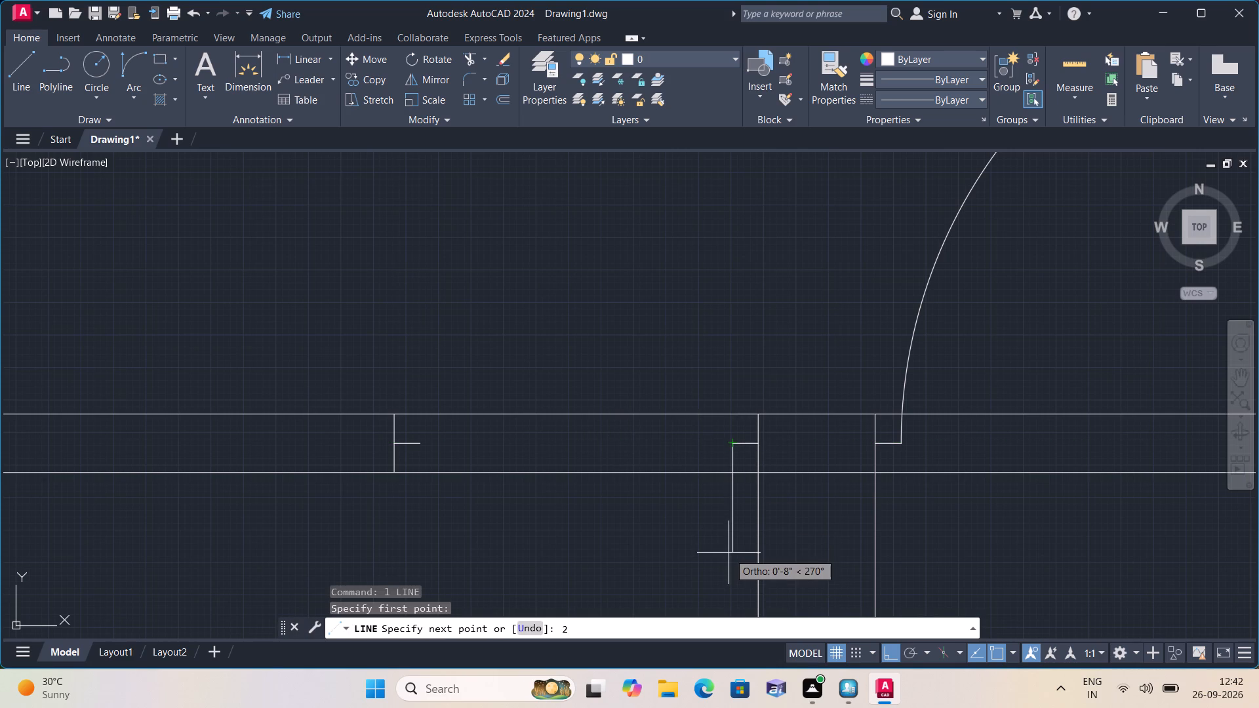
key(space)
key(Escape)
Draw the door's swing arc with Start, End, Direction from the leaf's lower end to the free end of the left 2" stub.
middle_drag(721, 548, 671, 459)
scroll(657, 435, down, 1)
click(126, 99)
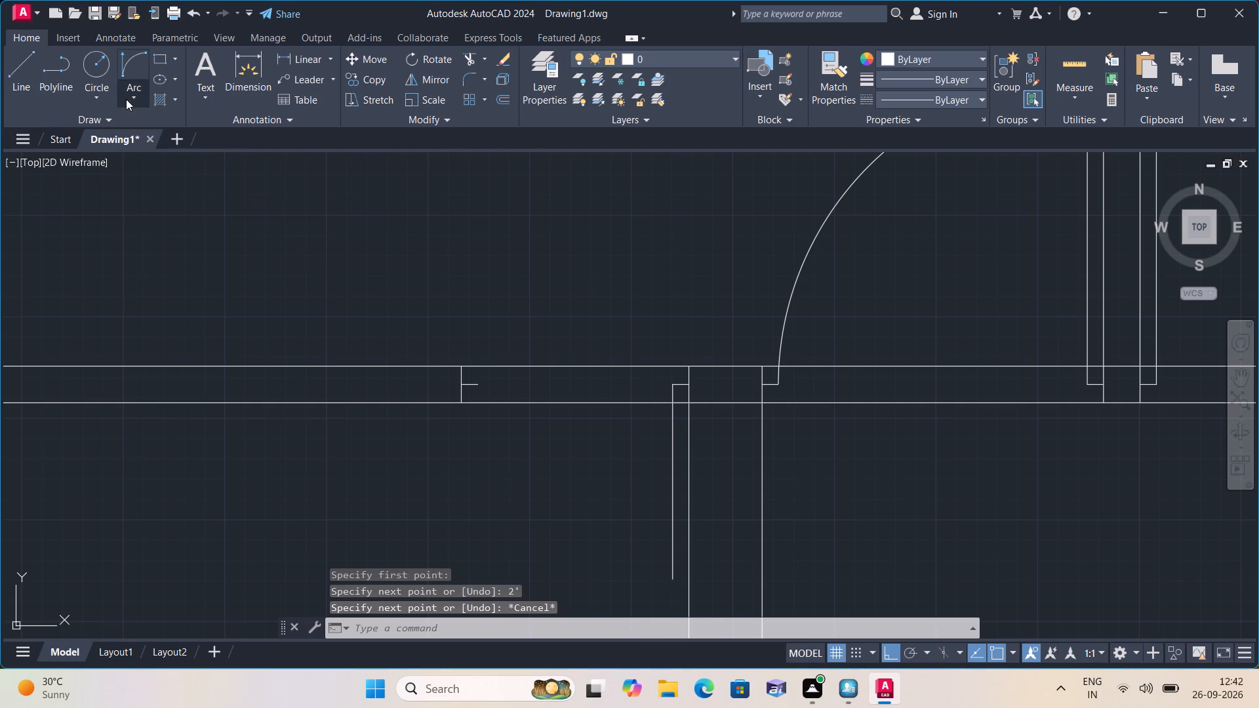
click(218, 300)
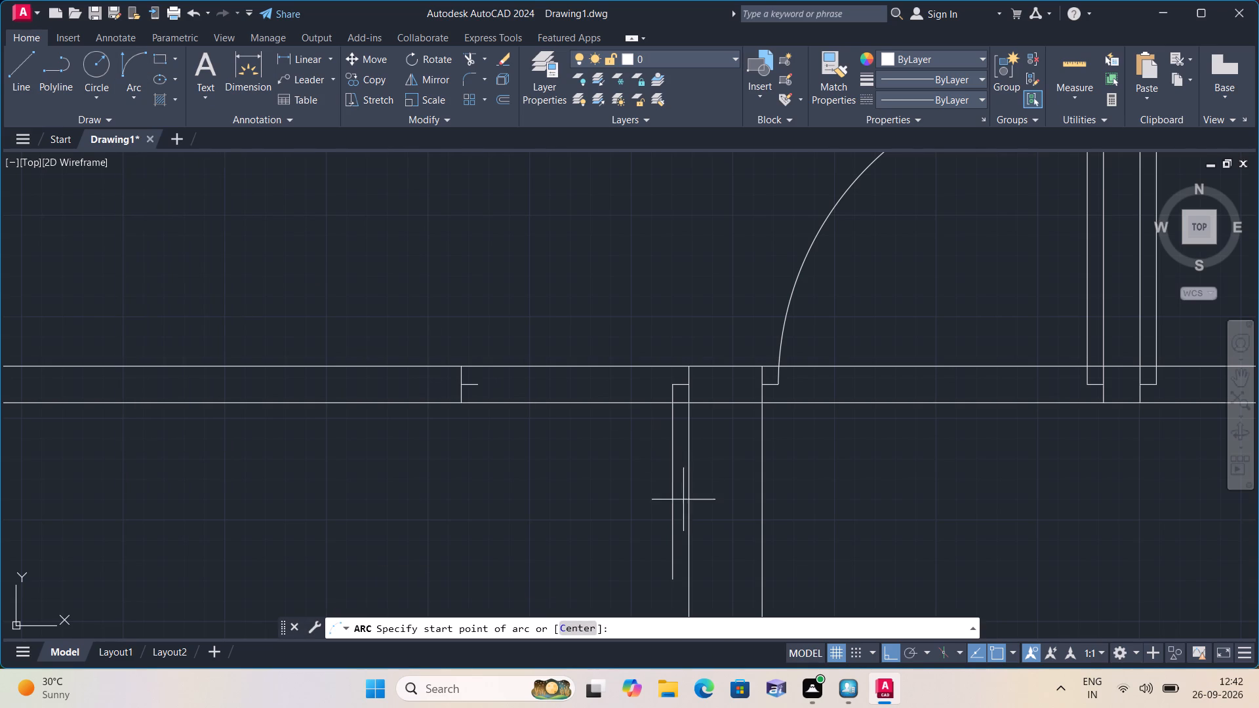
click(671, 581)
scroll(462, 383, up, 2)
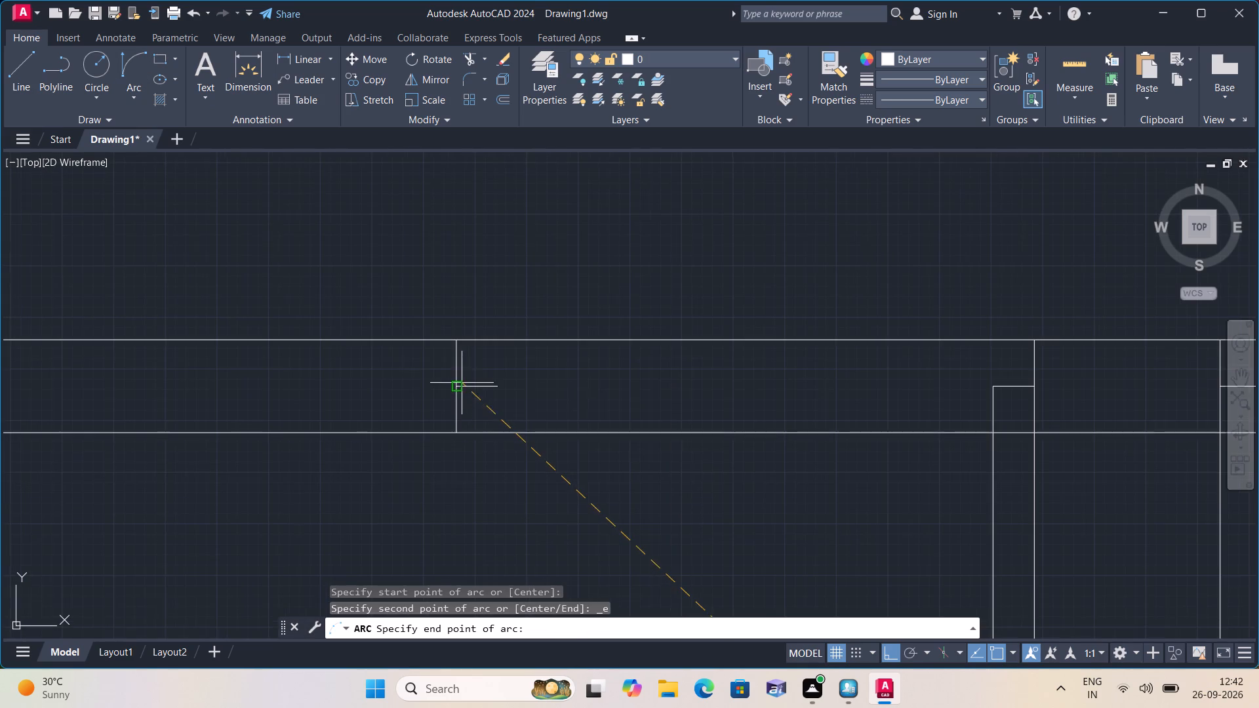
click(496, 387)
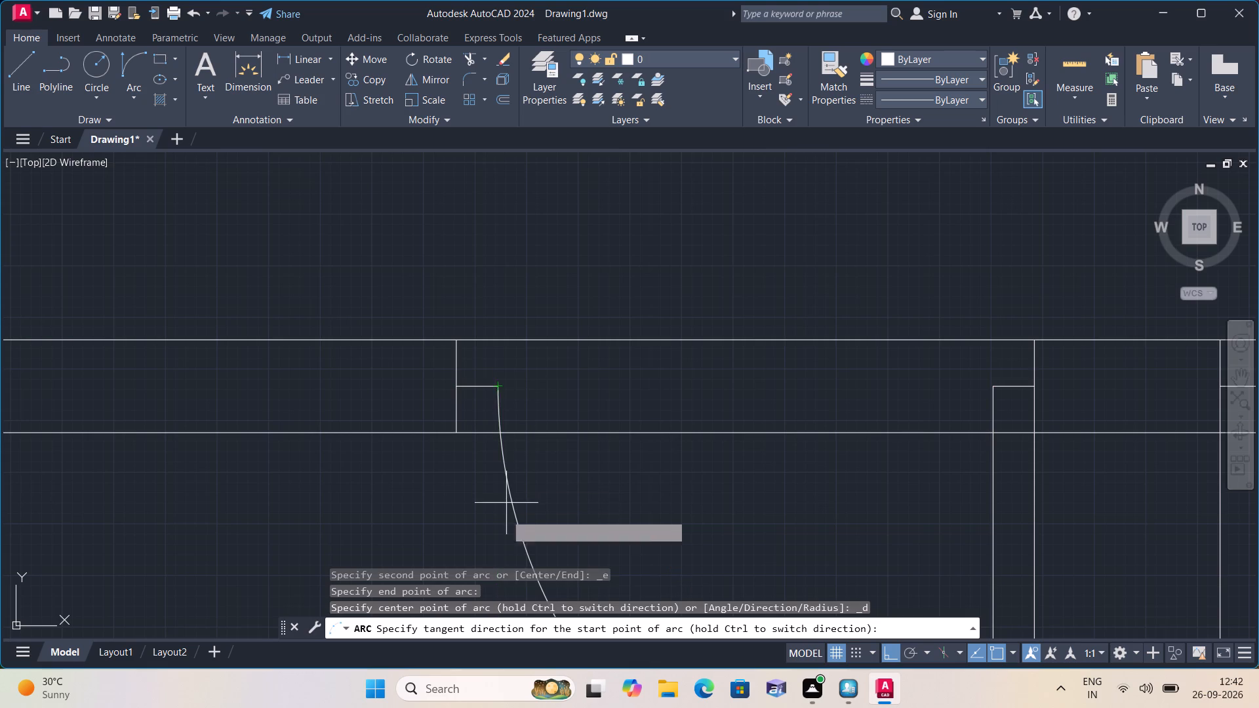
click(506, 521)
Draw a jamb line across the horizontal wall, from its lower to its upper face, at the small lower-left room's inner right corner.
scroll(502, 519, down, 2)
scroll(401, 500, down, 1)
scroll(254, 488, down, 1)
middle_drag(254, 488, 498, 505)
scroll(506, 507, down, 2)
middle_drag(364, 517, 395, 559)
scroll(364, 517, down, 1)
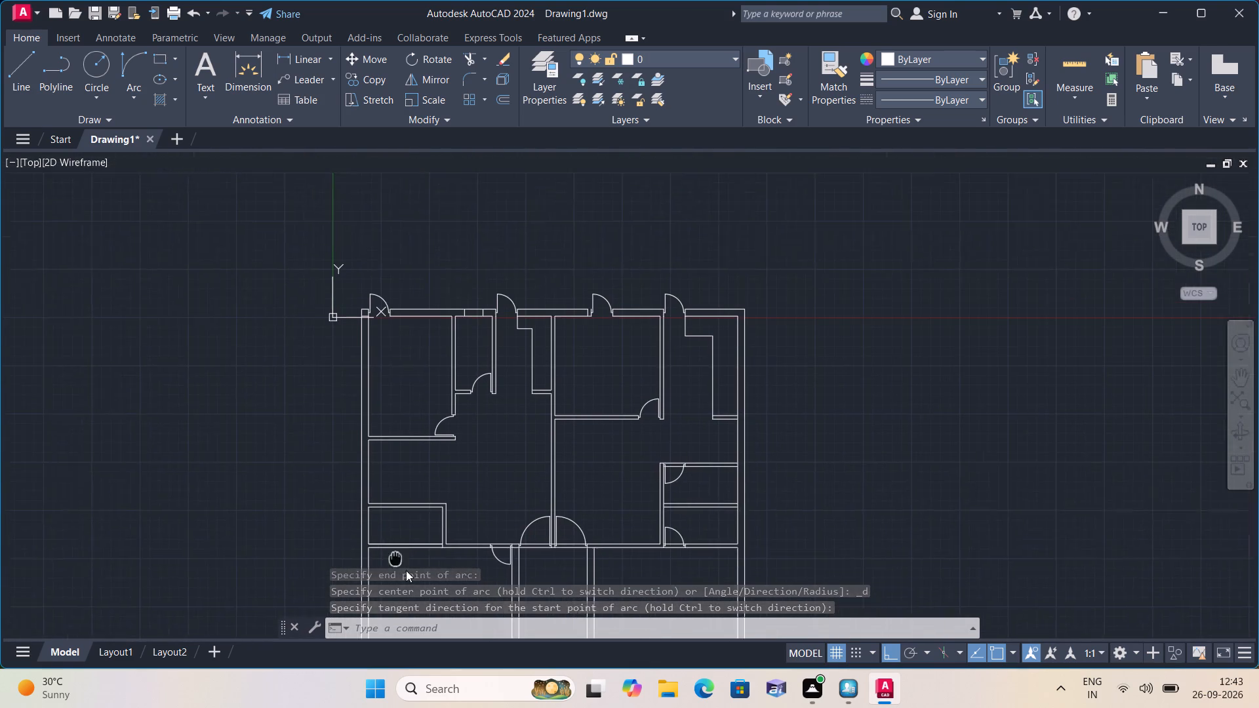
scroll(448, 538, up, 2)
middle_drag(448, 538, 490, 408)
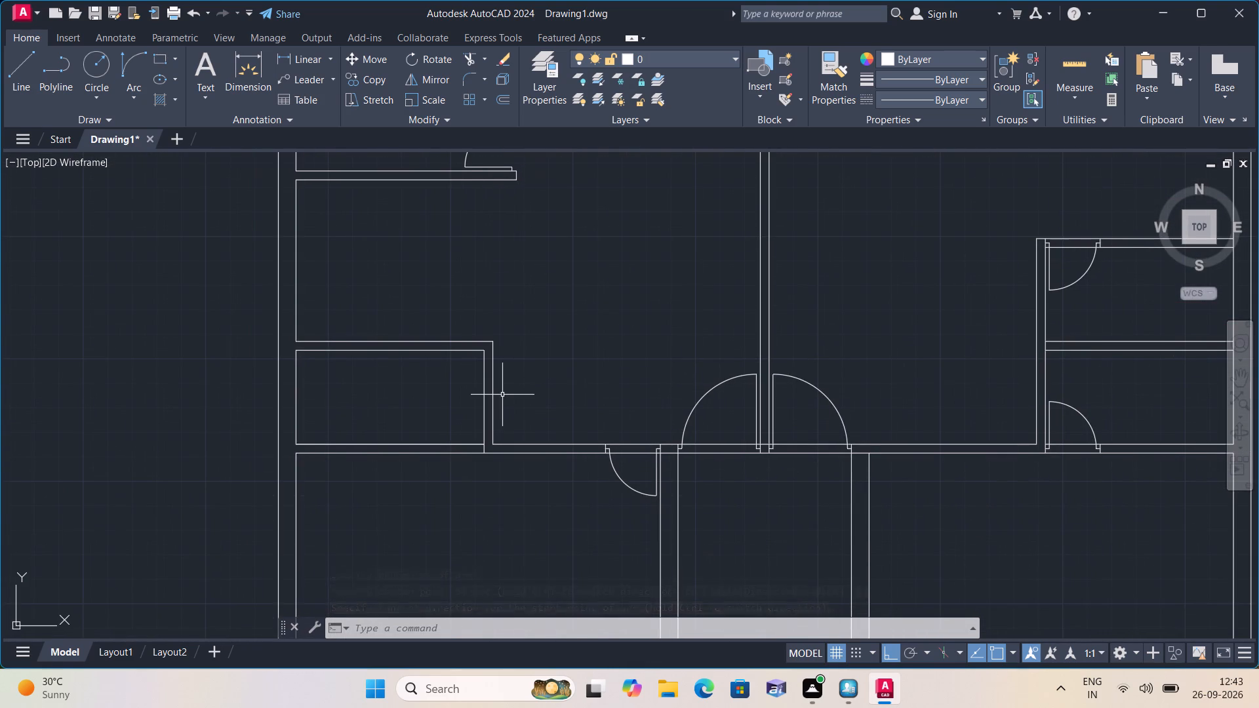
text(l)
key(space)
scroll(492, 443, up, 3)
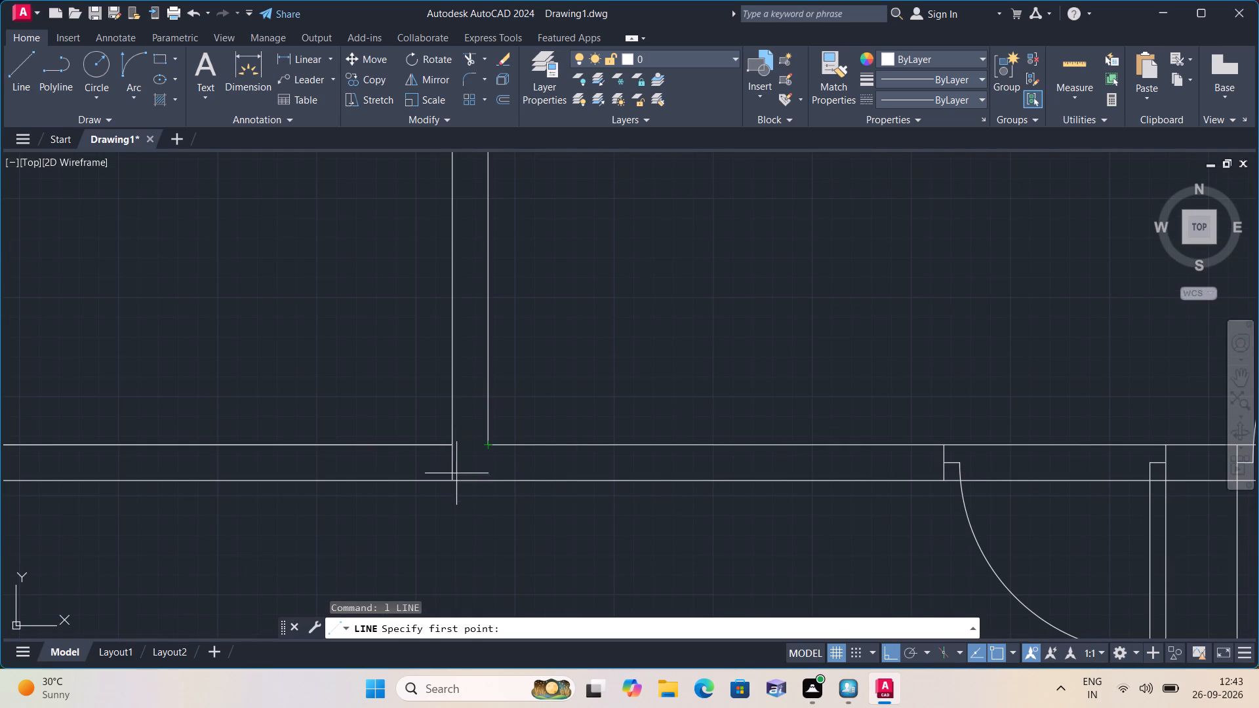
click(455, 479)
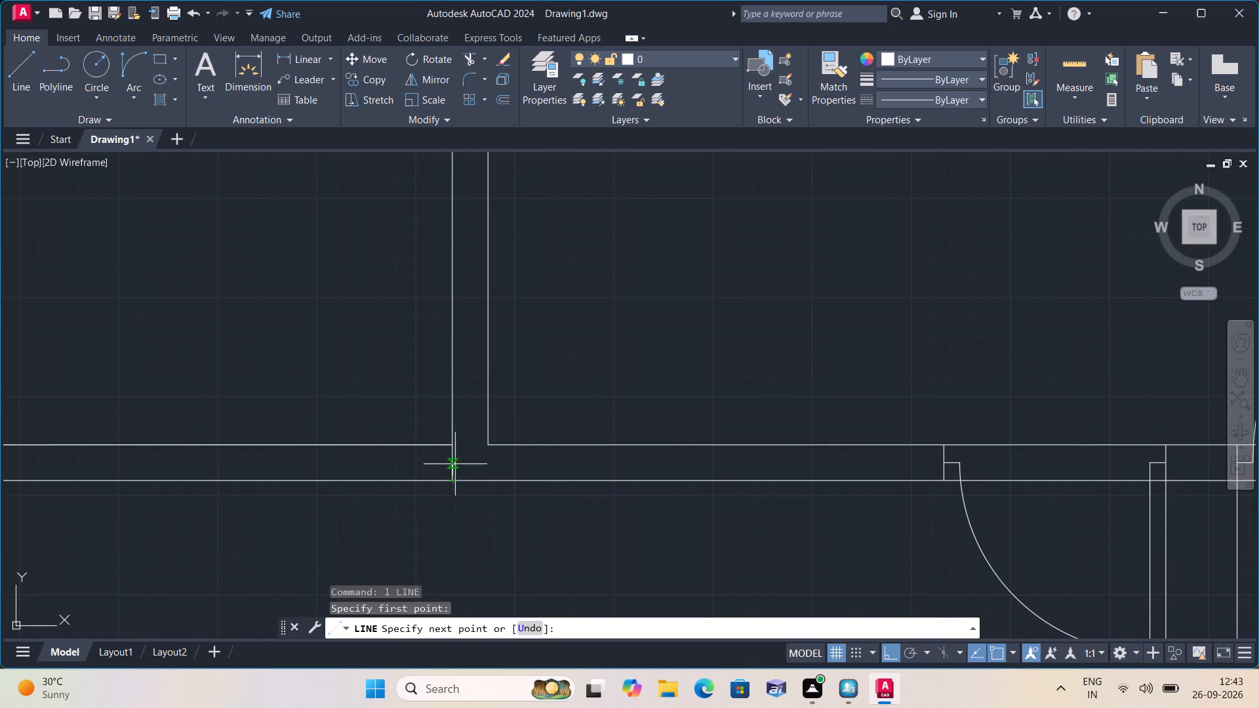
click(456, 448)
key(space)
From the jamb line's midpoint, draw connected 2", 2' and 2" segments leftward inside the wall, then up to its upper face.
key(space)
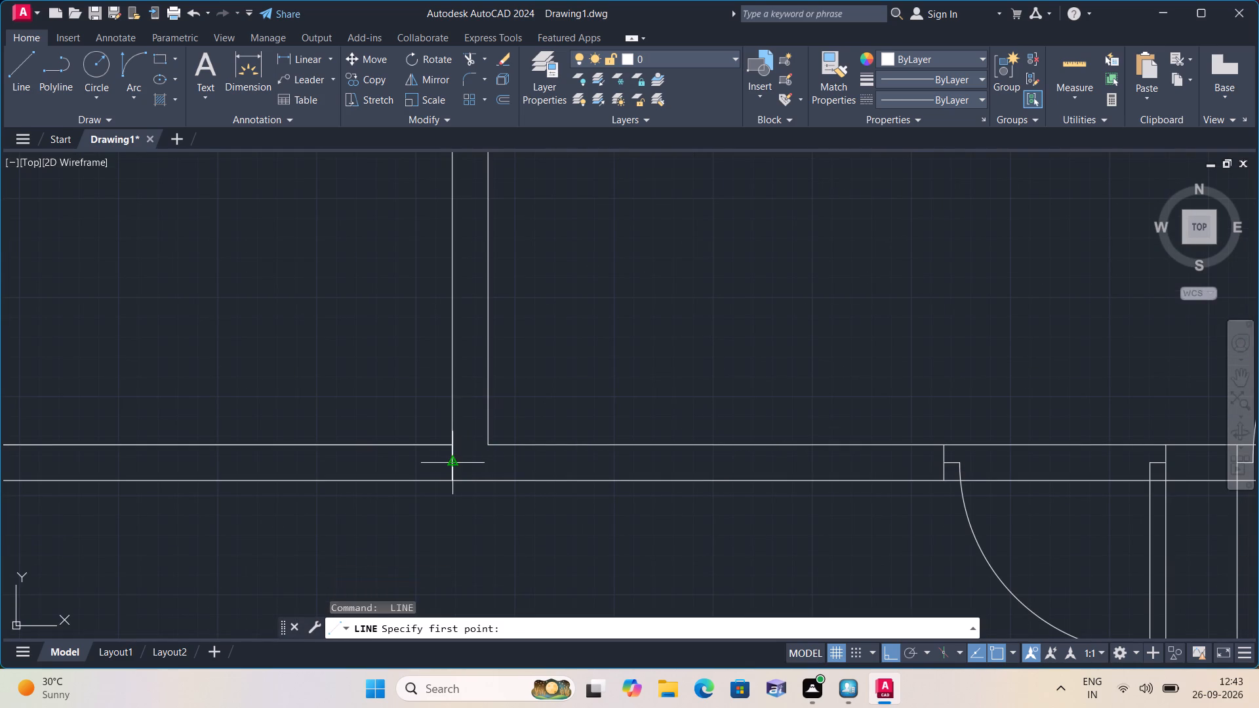
click(452, 460)
text(2")
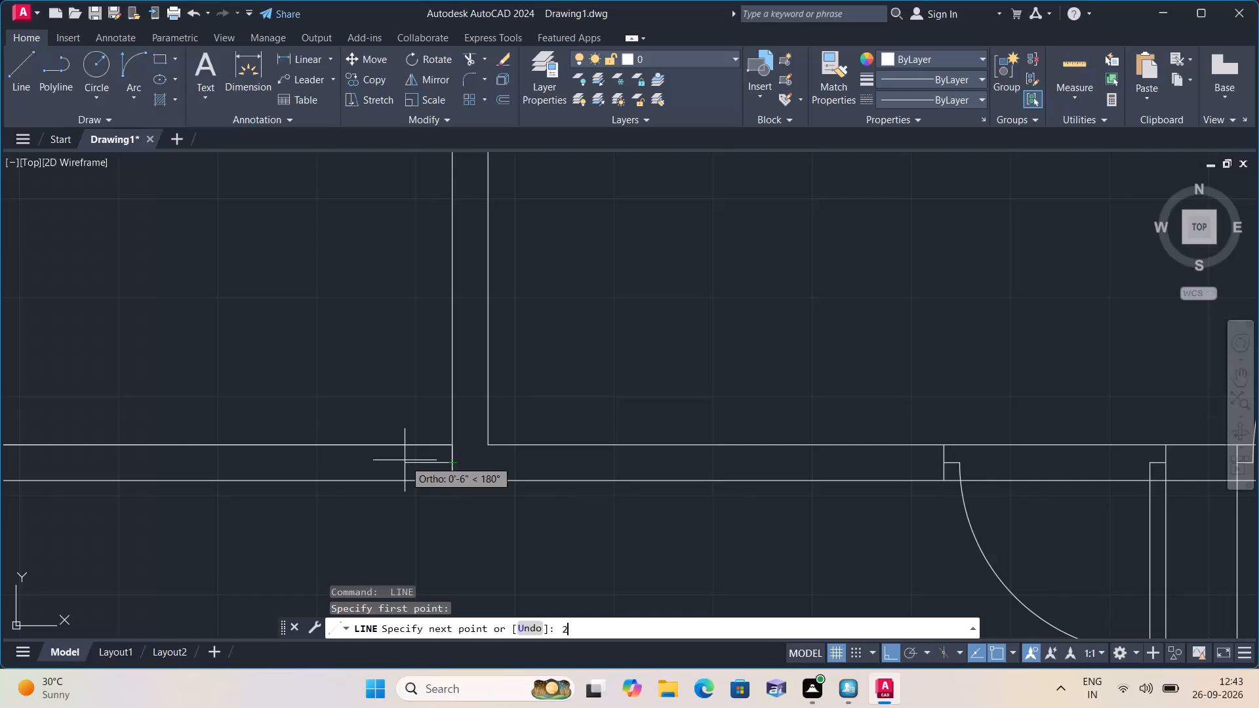
key(space)
text(2')
key(space)
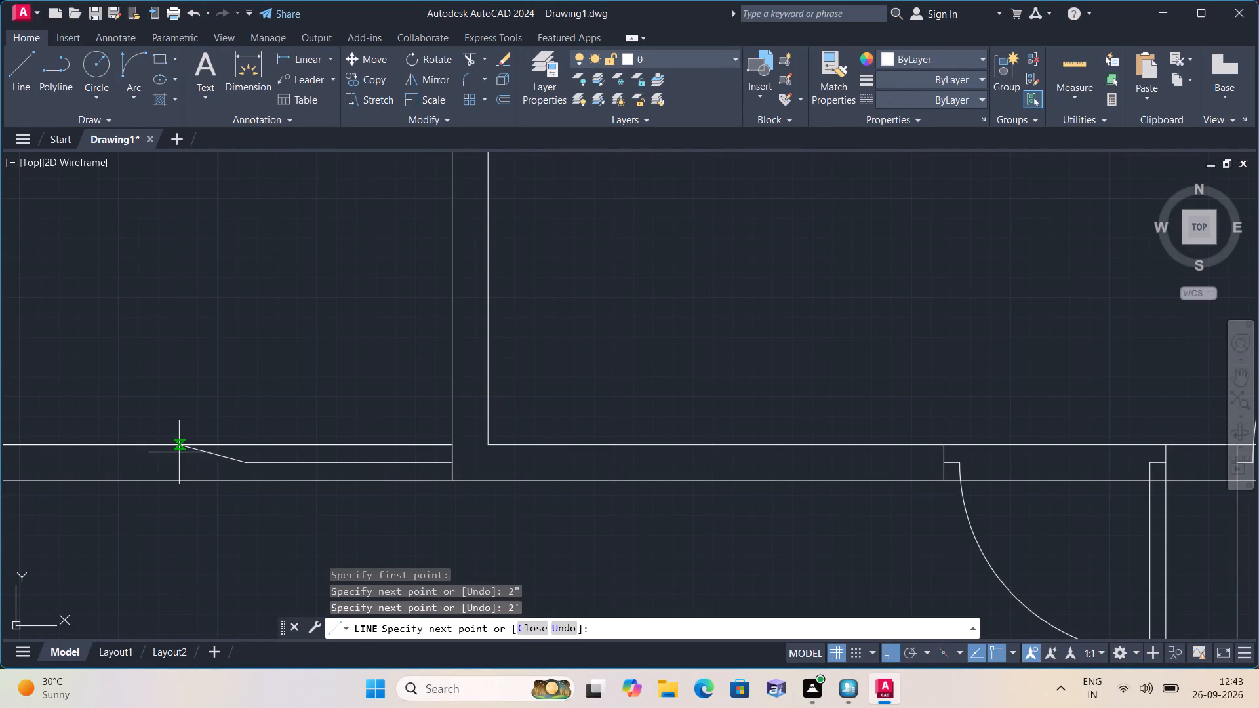
text(2")
key(space)
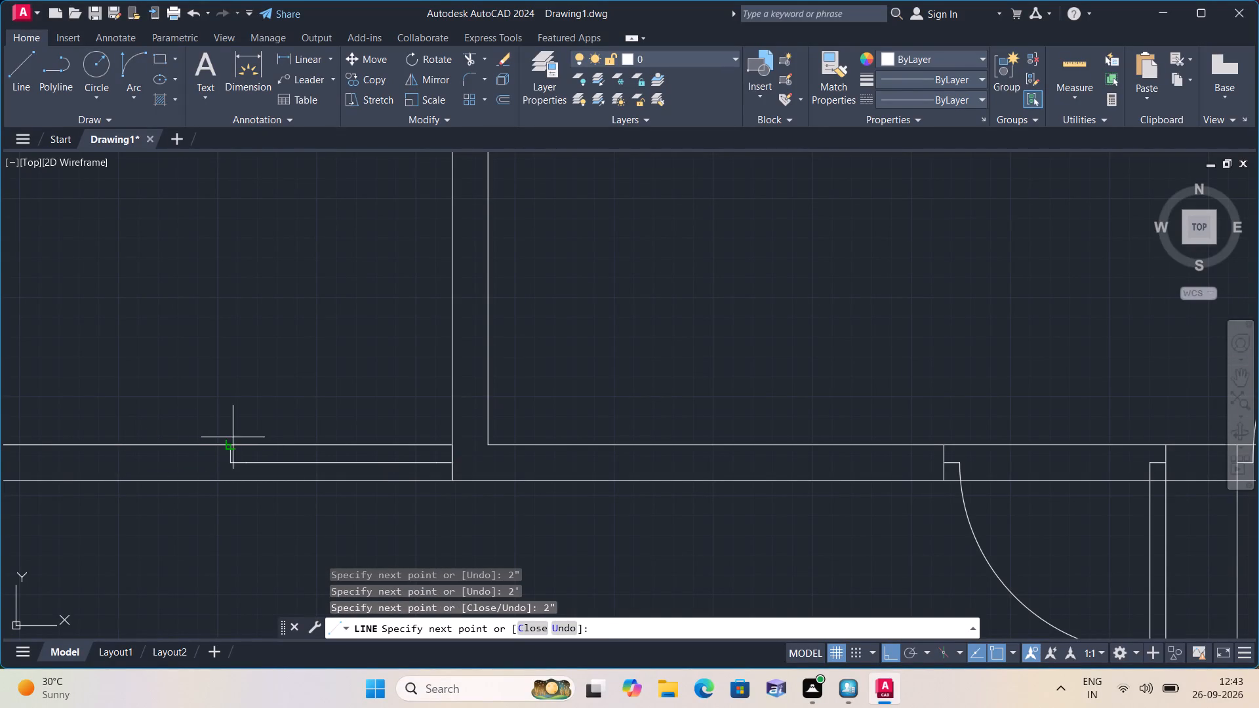
click(226, 446)
key(space)
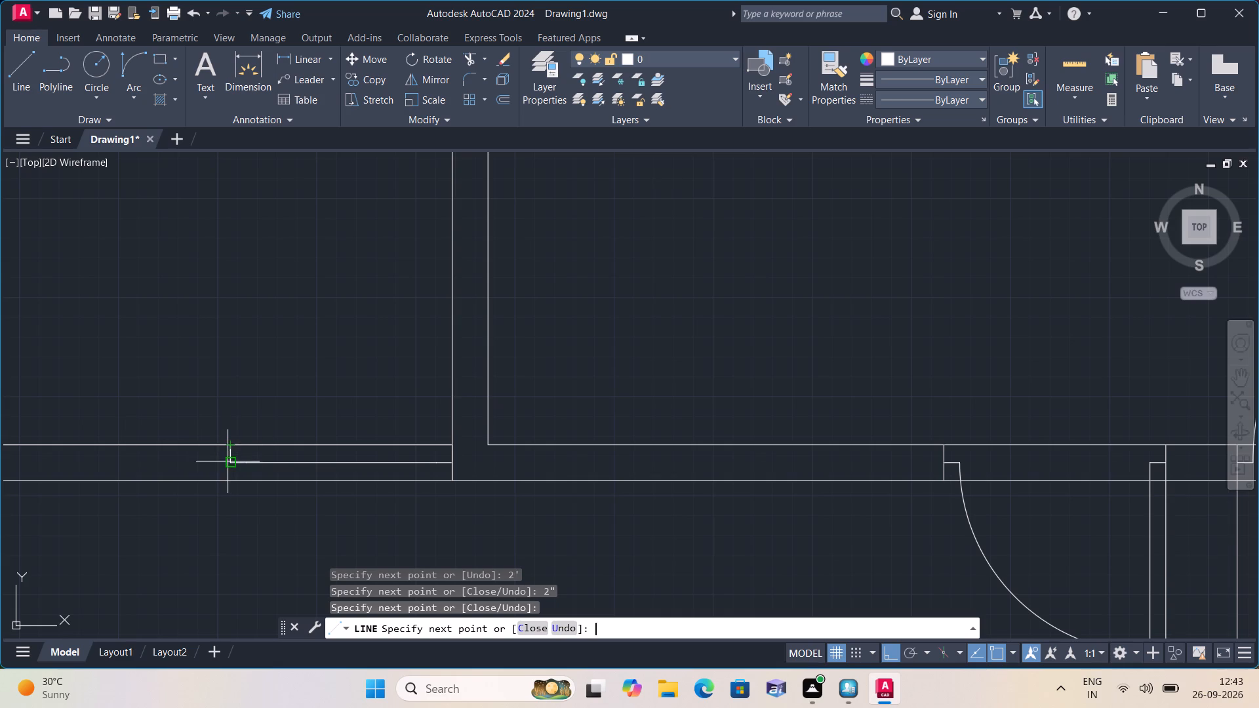
Extend the opening's left jamb with a line from the last 2" segment's end down to the wall's lower face.
key(space)
click(230, 463)
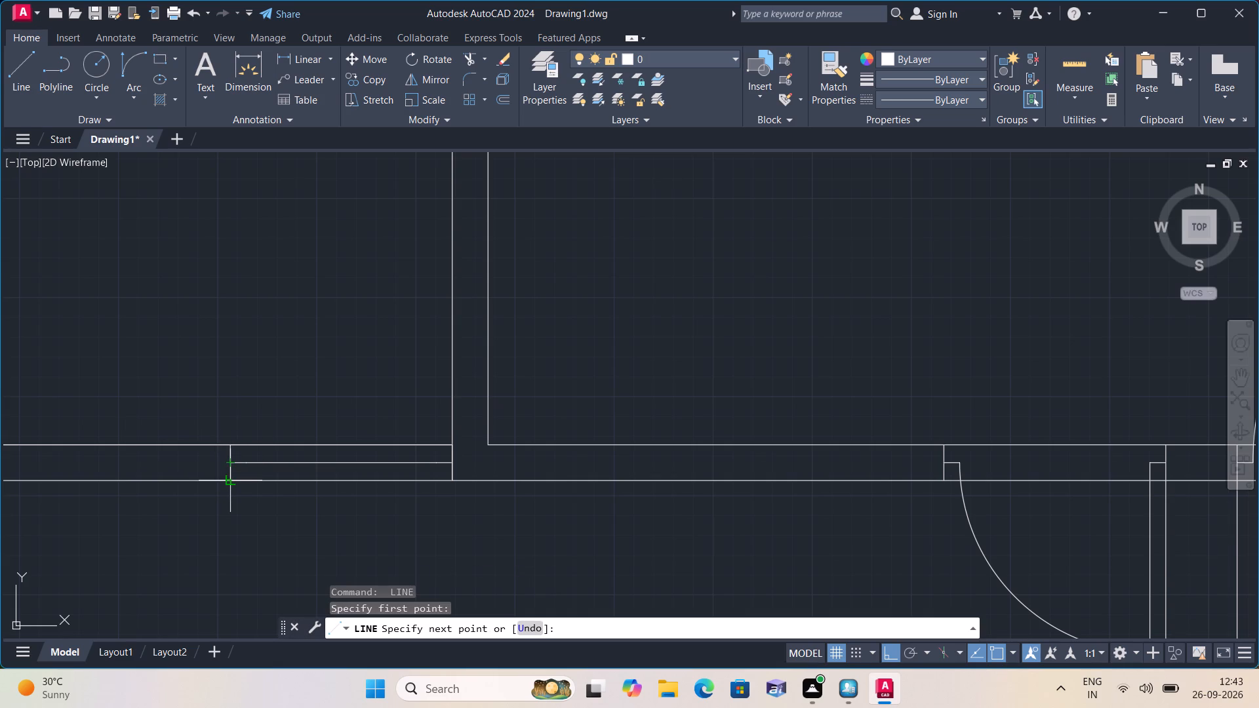
click(231, 484)
key(space)
Erase the 2' middle segment together with the short right jamb line at the small room's corner.
click(294, 462)
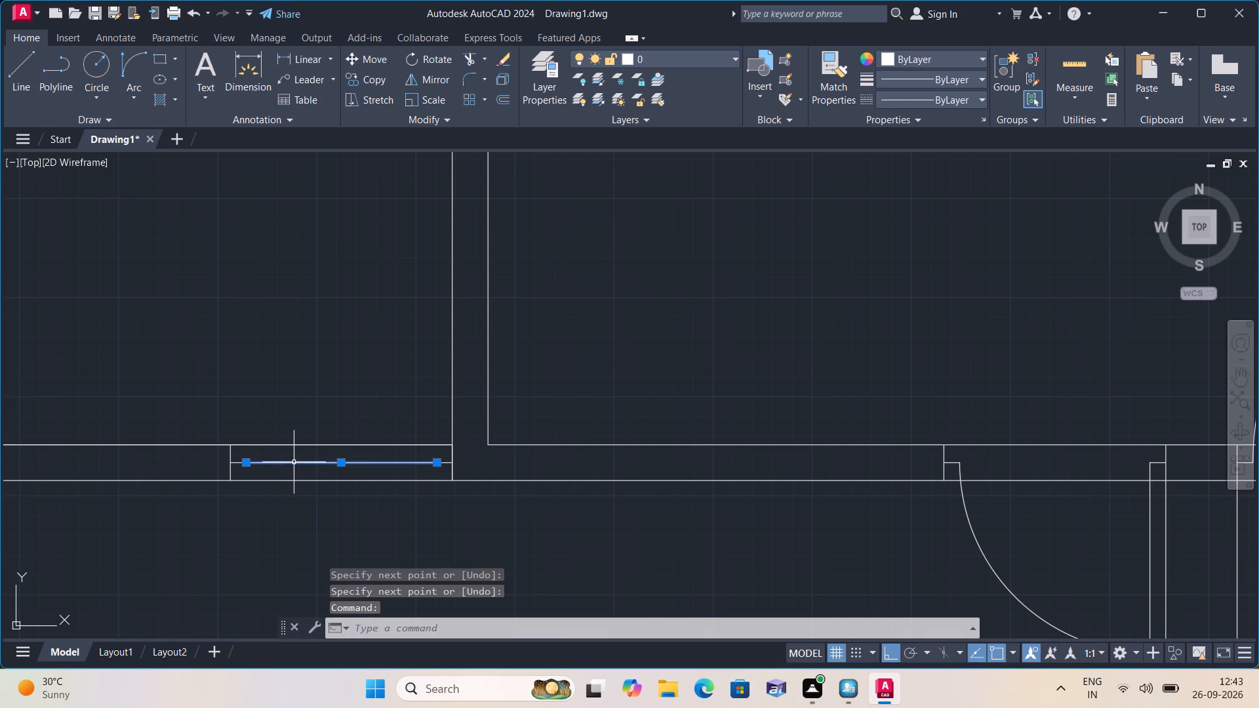
scroll(412, 473, up, 1)
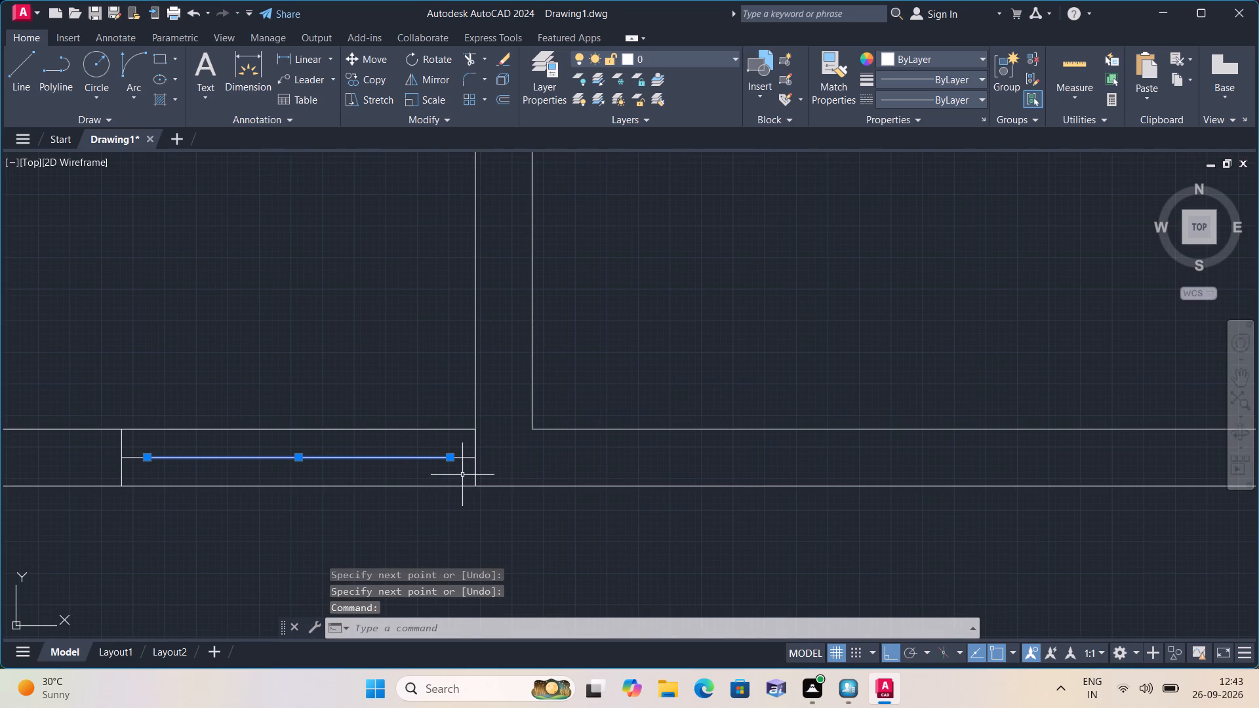
click(475, 475)
scroll(525, 473, down, 1)
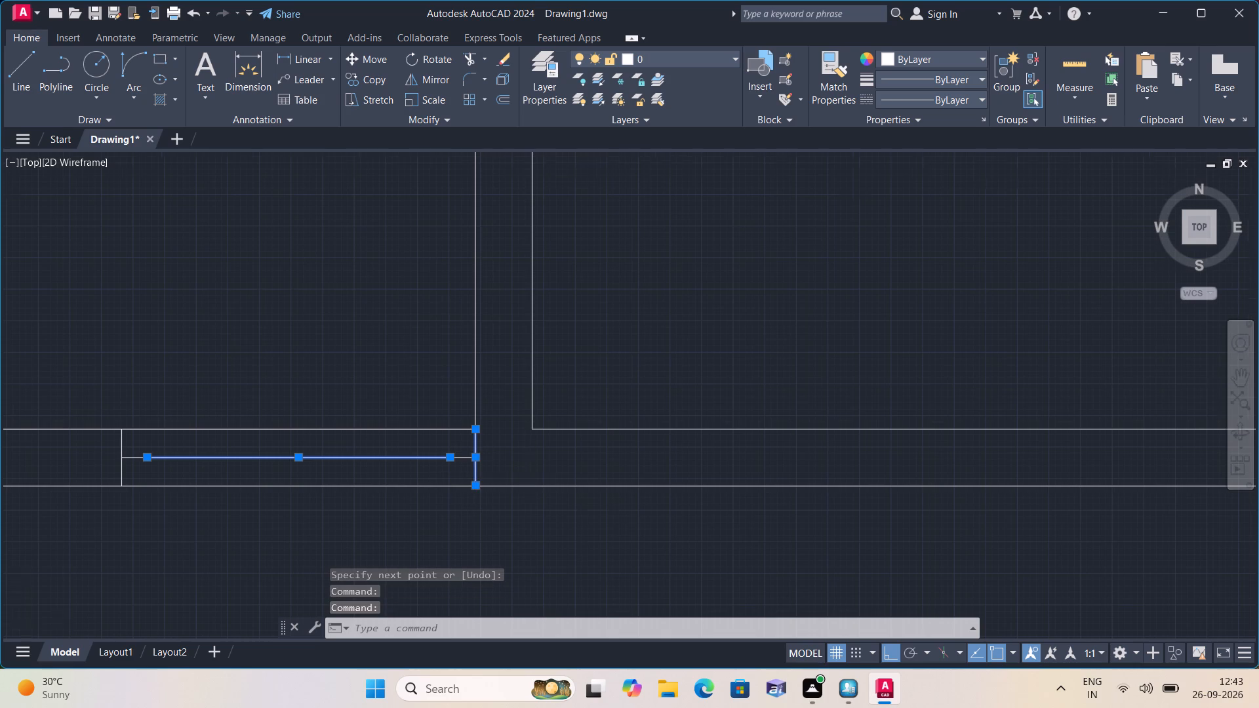
key(Delete)
Draw a 2' door leaf line upward from the free end of the opening's right stub.
text(l)
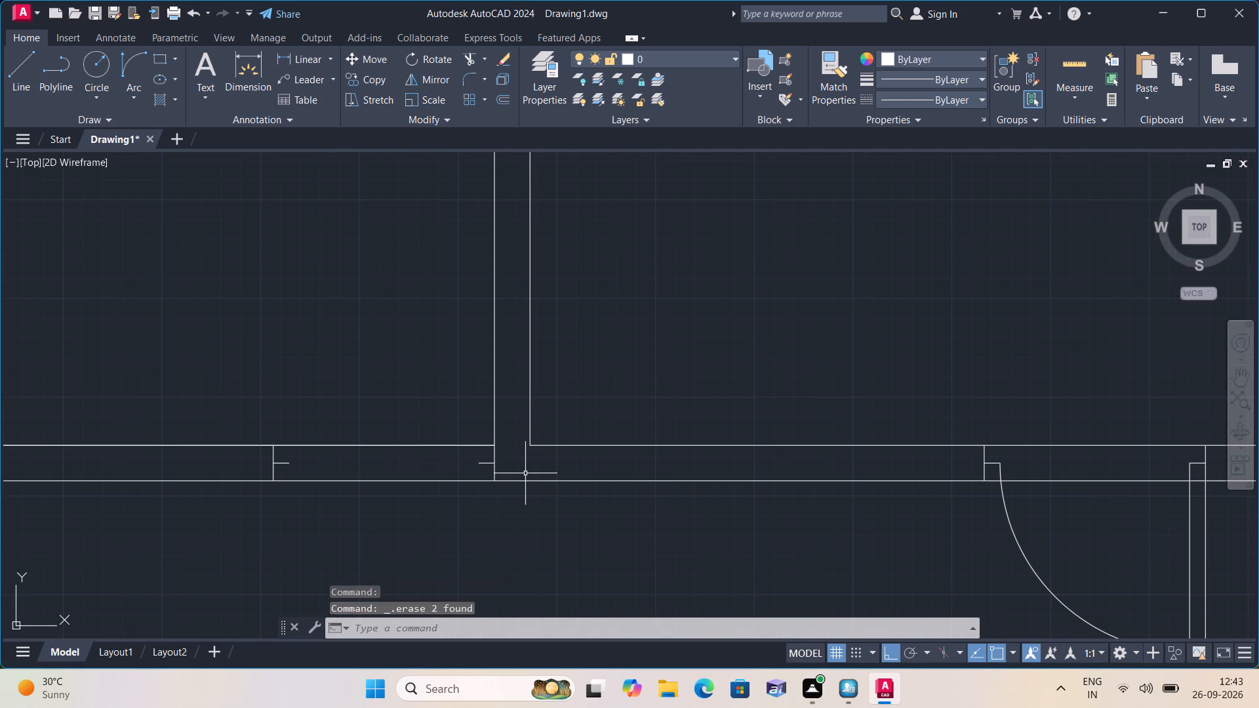
key(space)
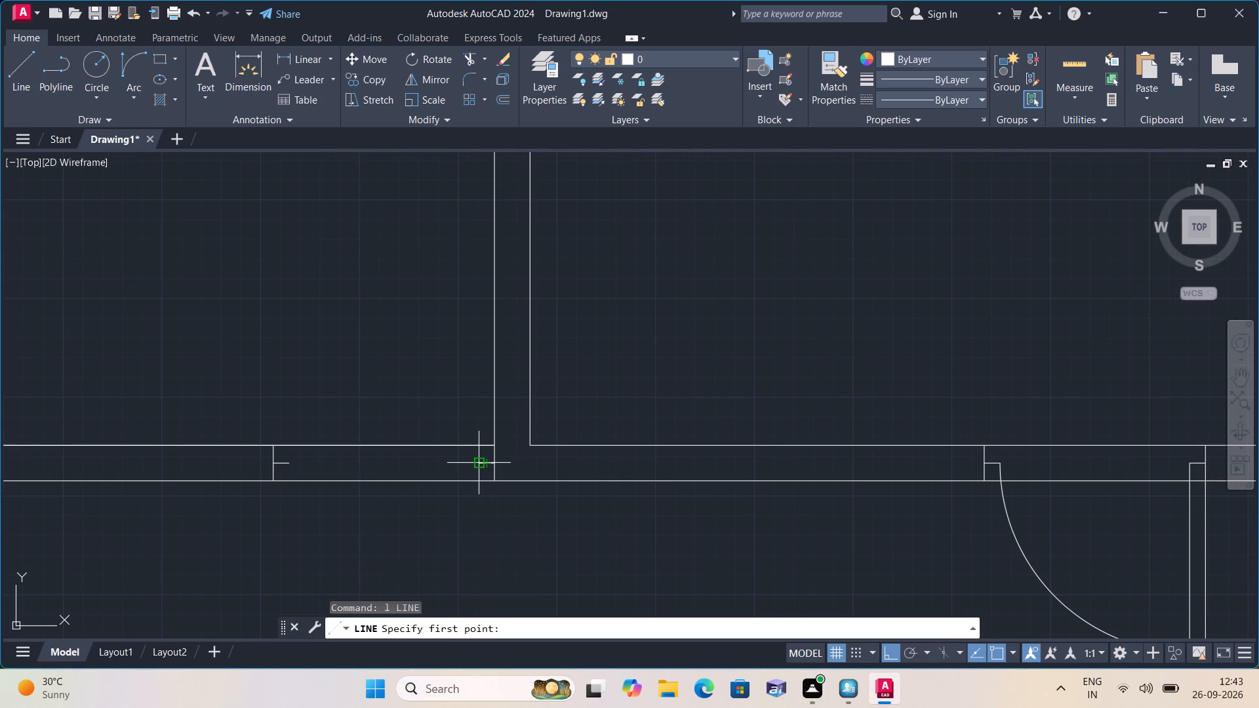
click(477, 462)
text(2')
key(space)
key(Escape)
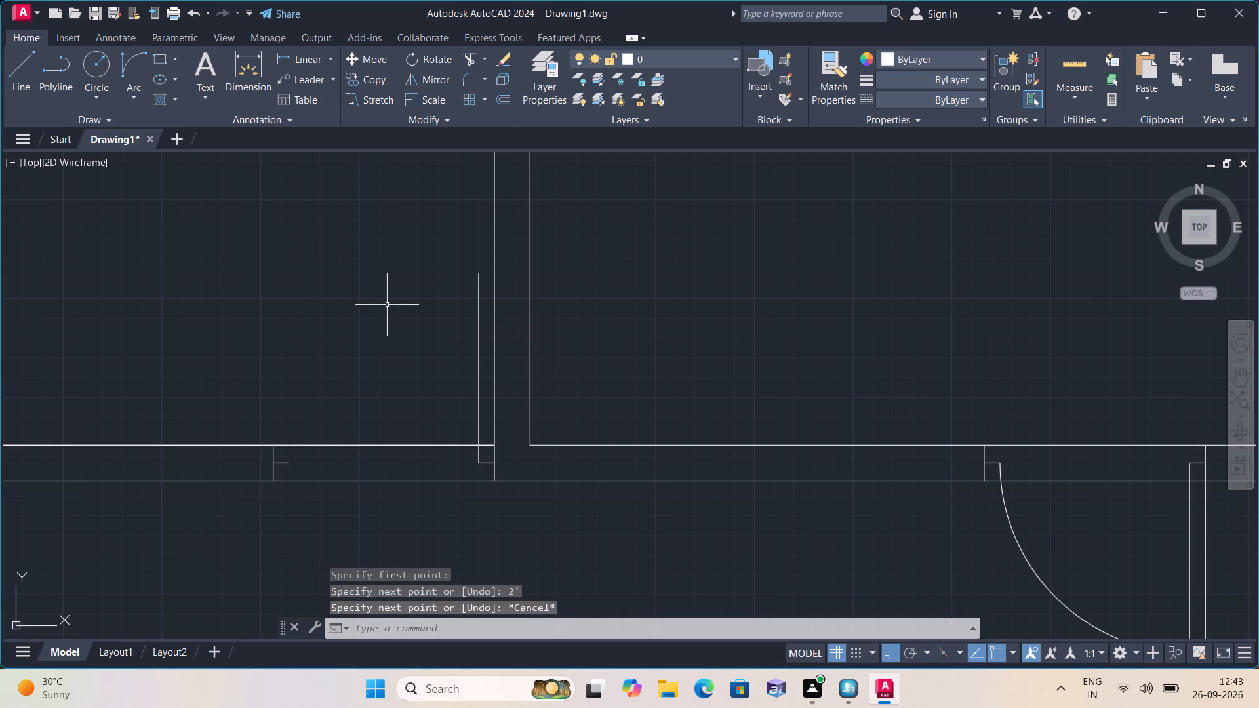
Draw the door's swing arc with Start, End, Direction from the leaf's upper end to the free end of the left 2" stub.
click(136, 102)
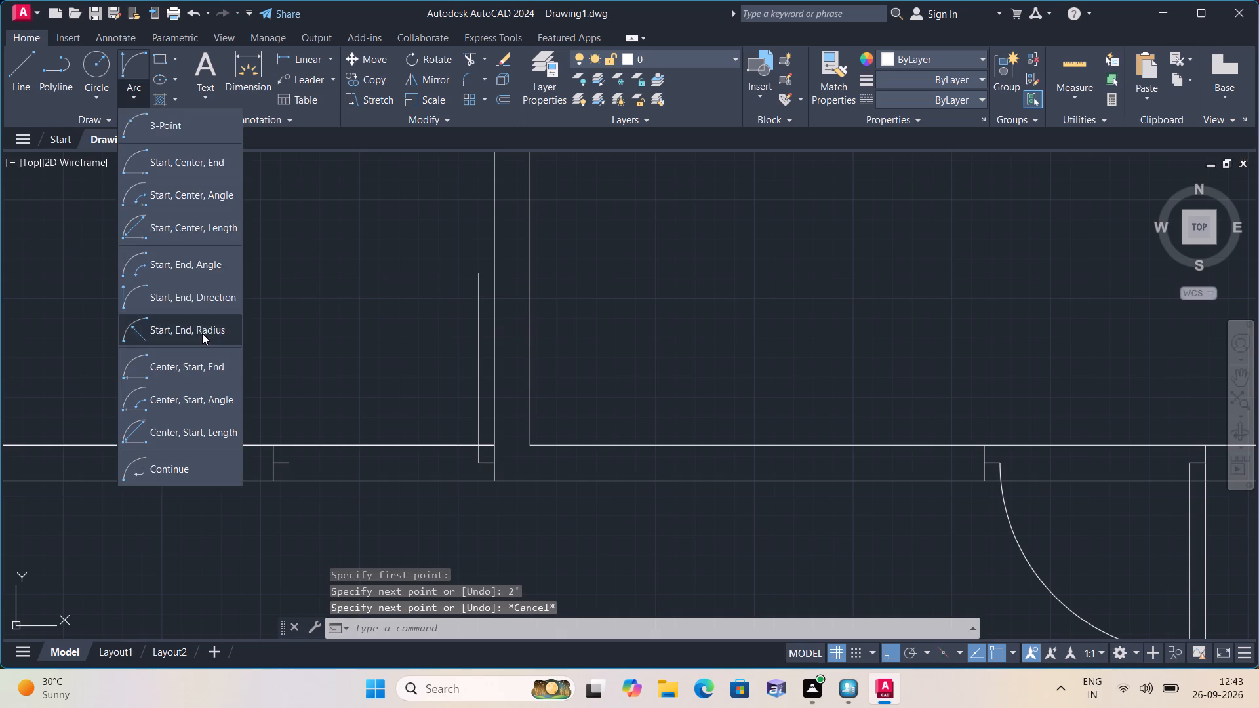
click(199, 303)
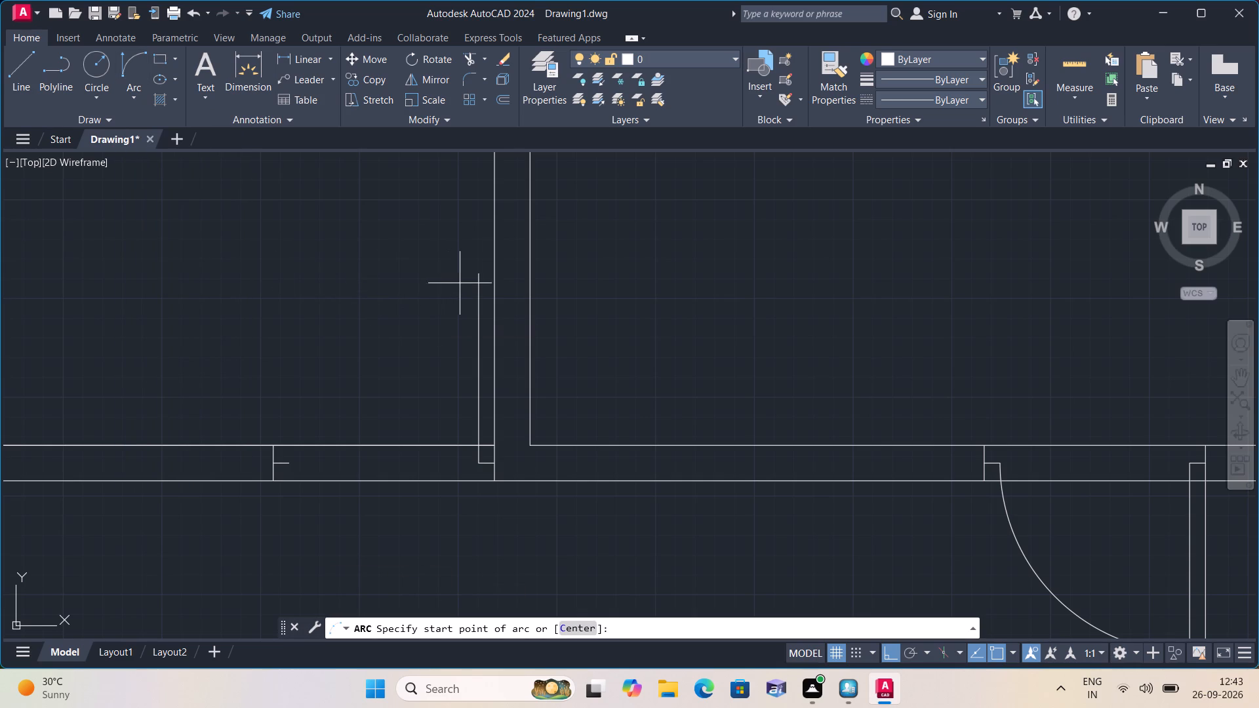
click(483, 274)
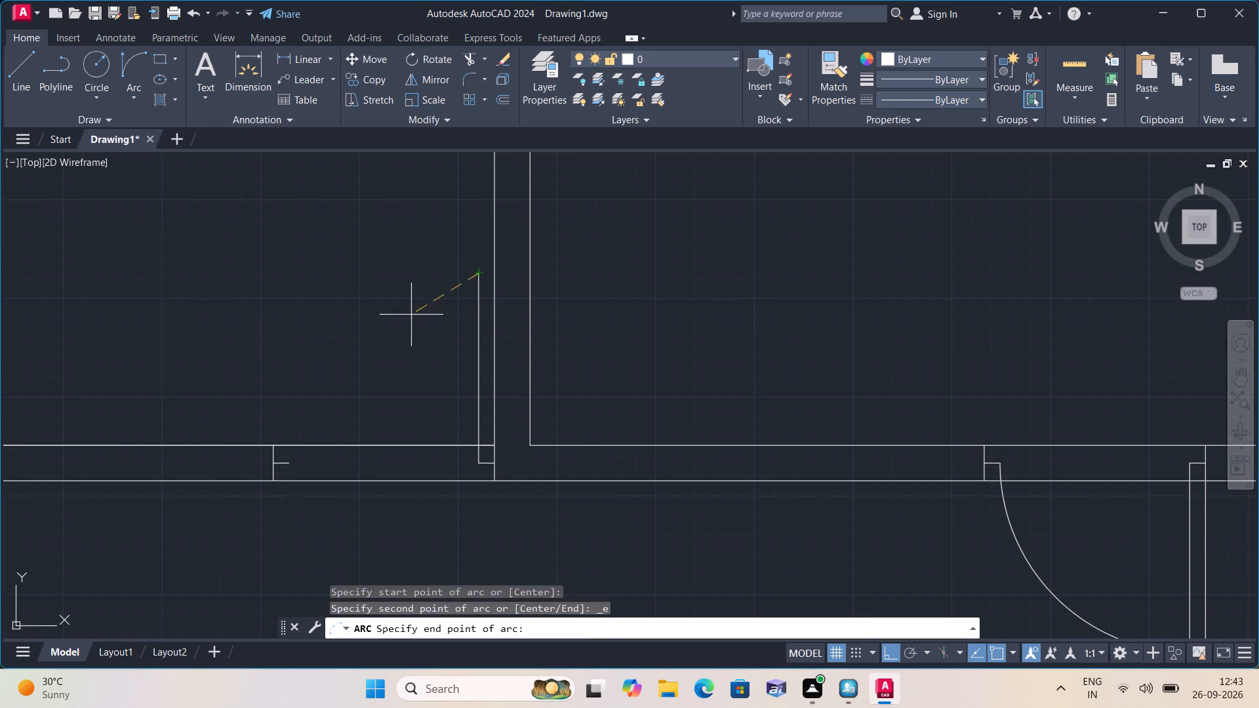
click(292, 465)
click(267, 377)
Examine the floor plan's doors and walls to choose where the next opening goes.
scroll(267, 377, down, 2)
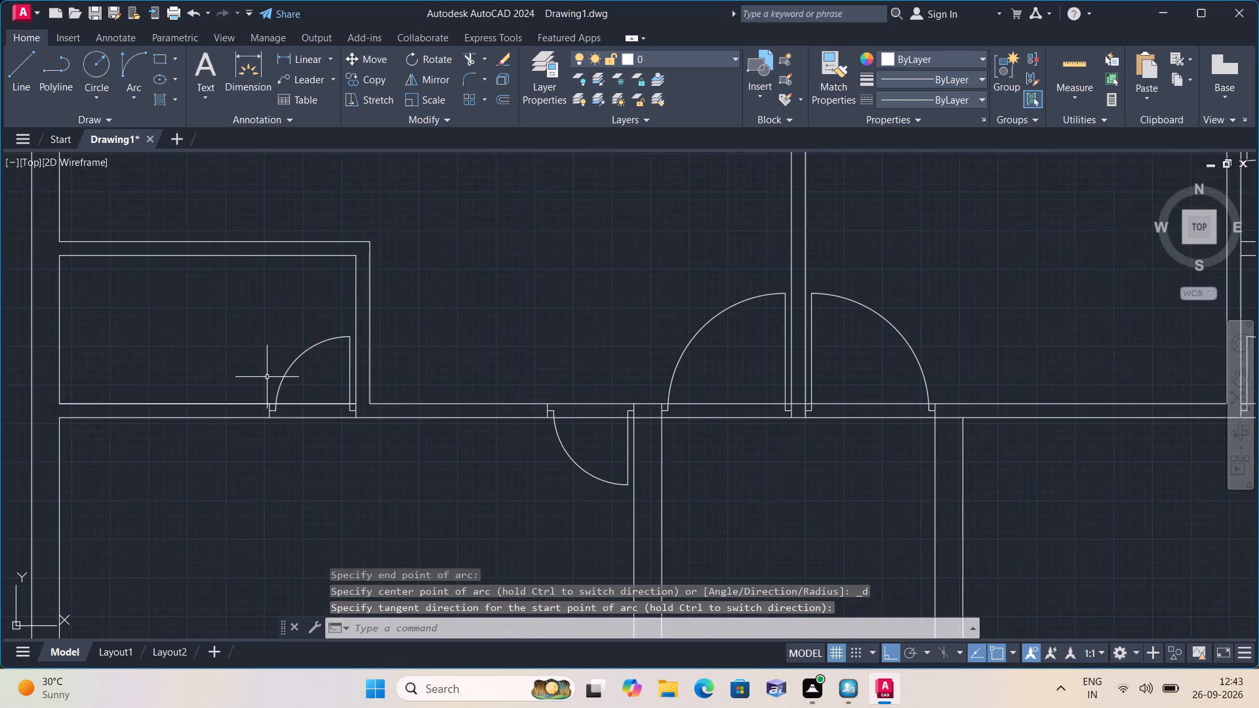
scroll(267, 377, down, 1)
middle_drag(267, 377, 301, 430)
scroll(301, 432, down, 1)
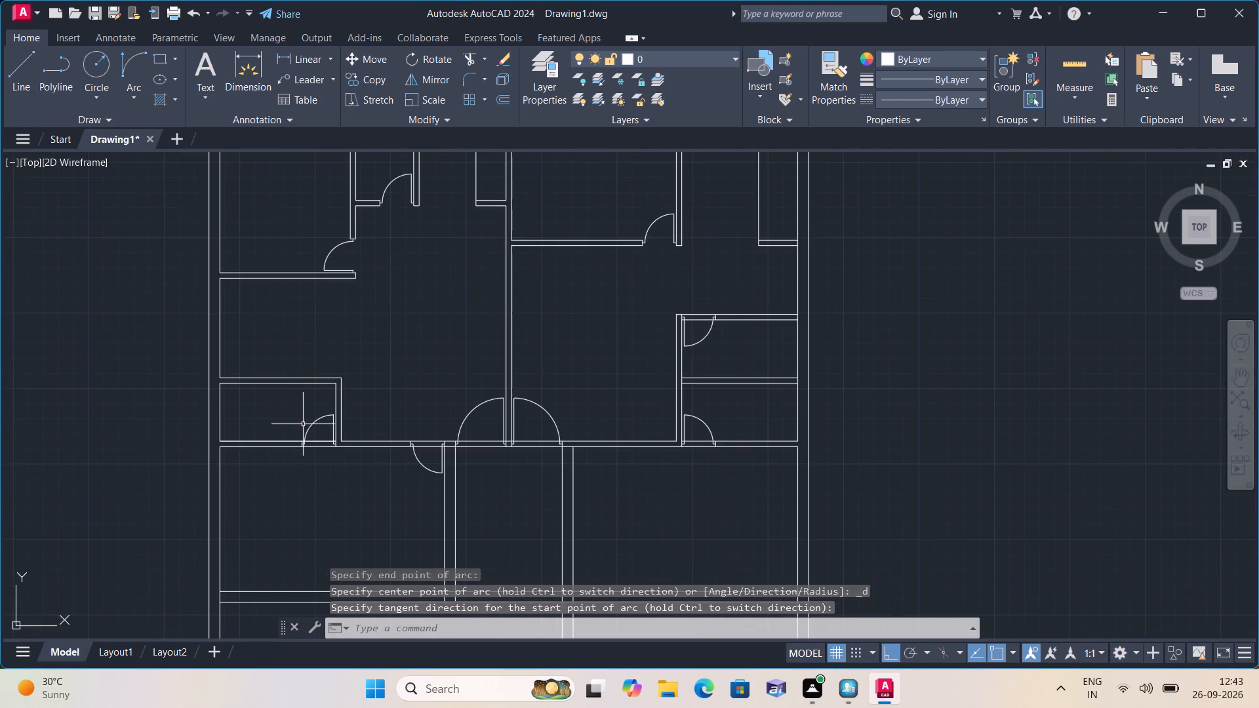
scroll(309, 403, down, 2)
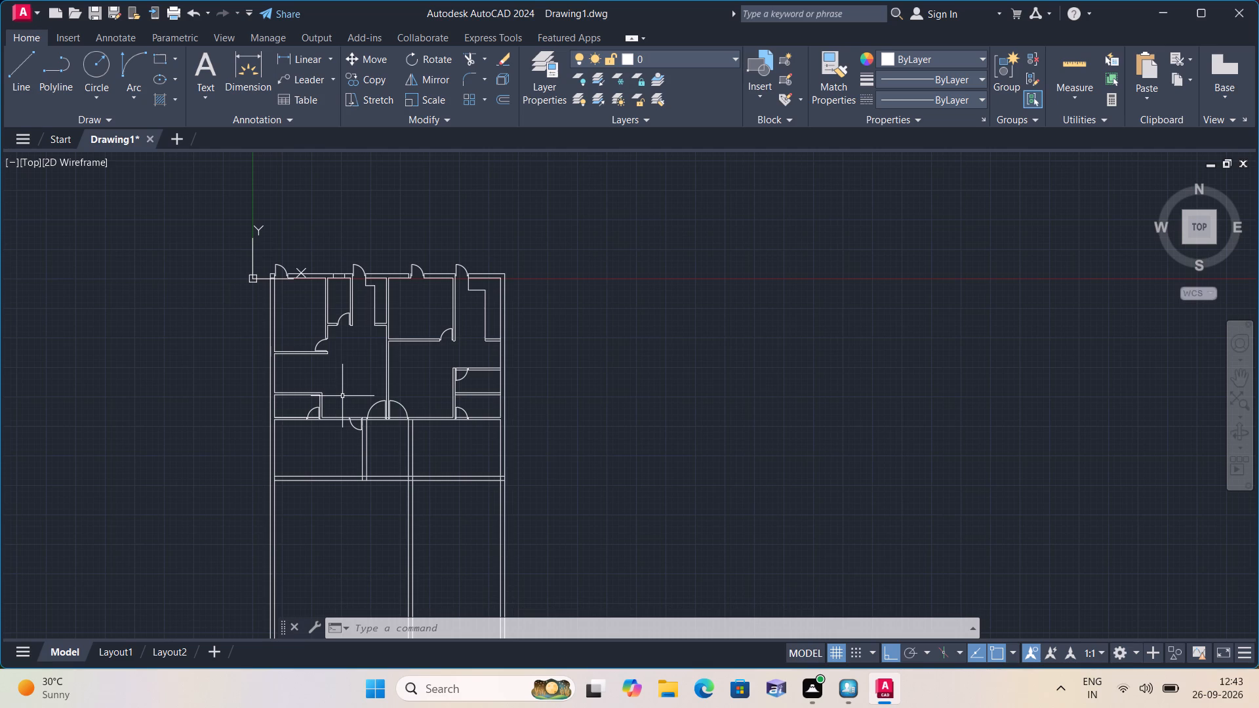
scroll(342, 397, up, 1)
scroll(342, 397, down, 1)
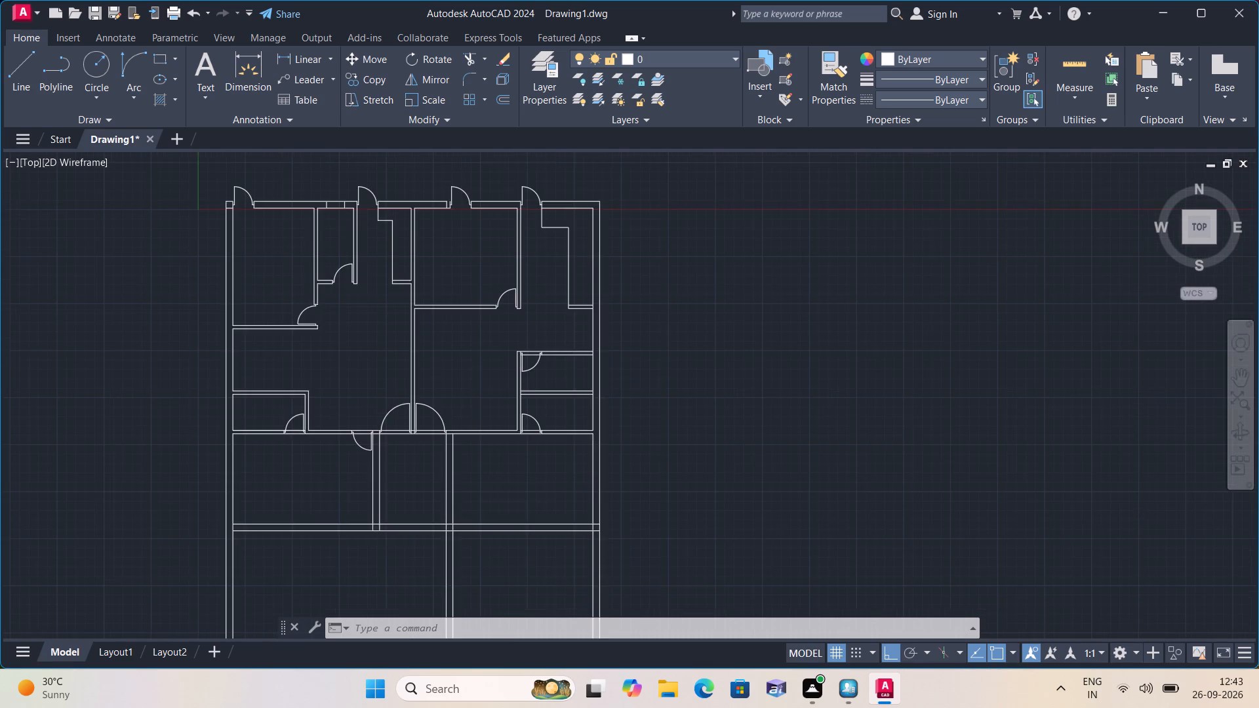
scroll(353, 428, up, 2)
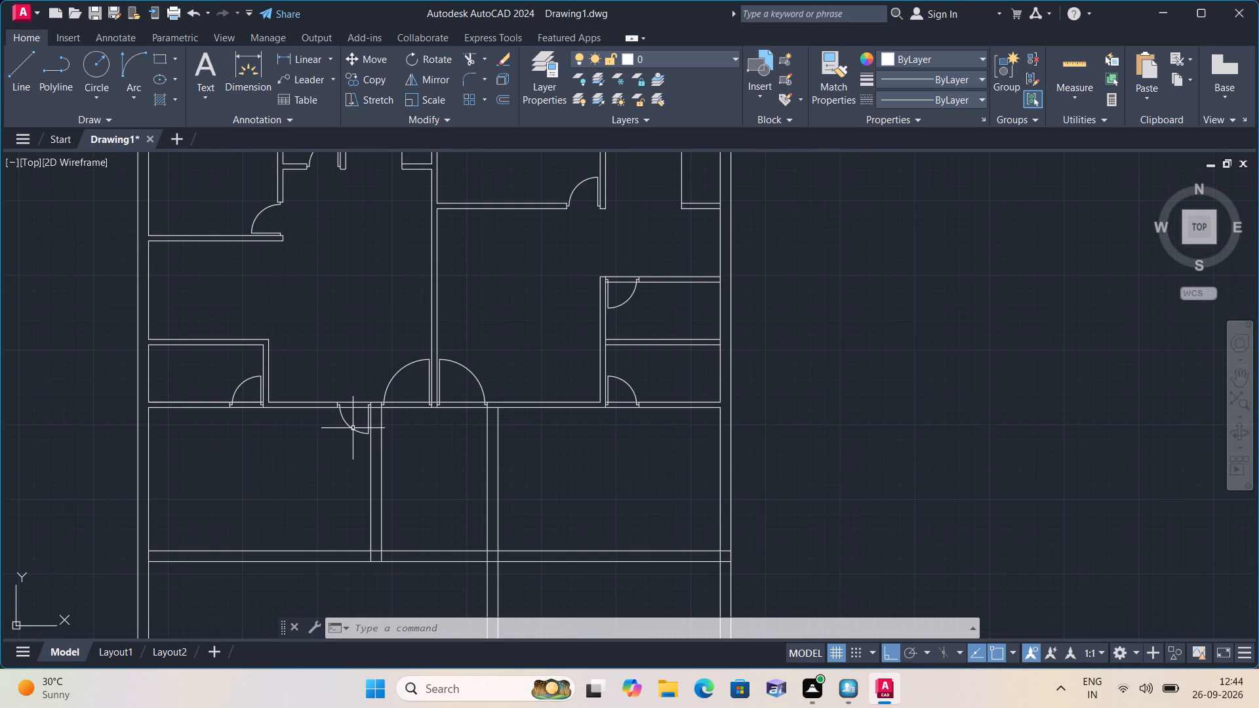
scroll(353, 428, down, 2)
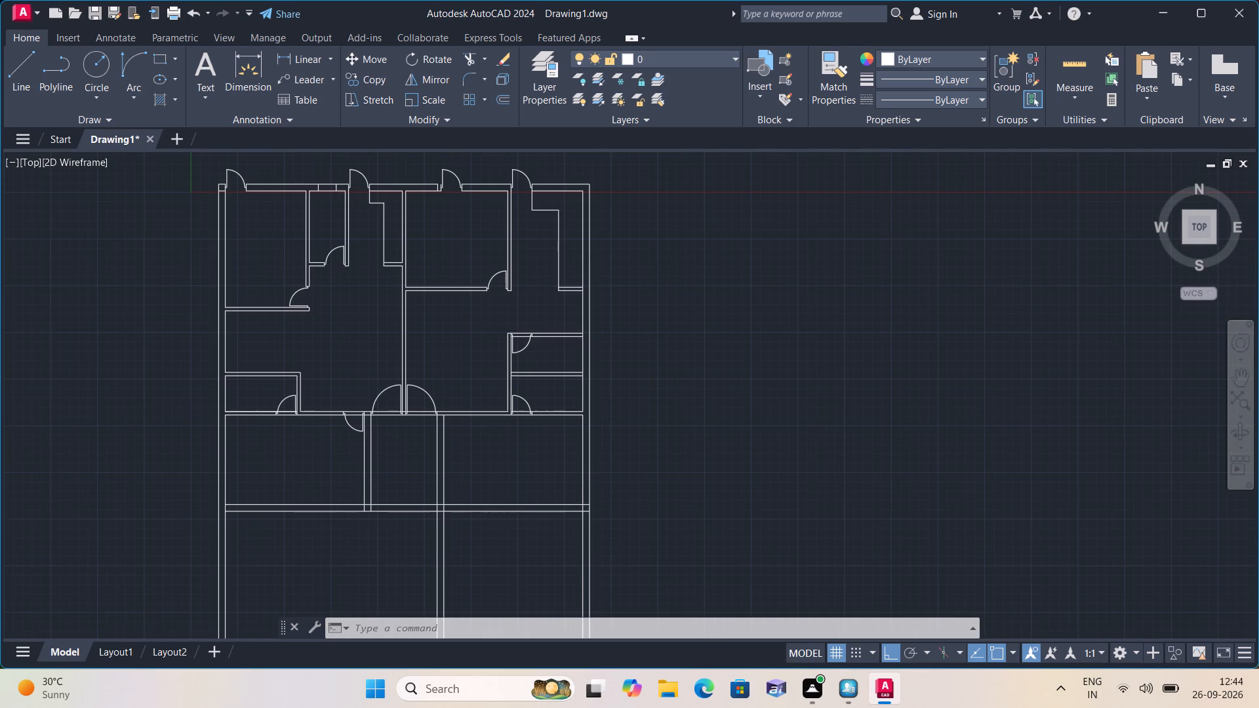
scroll(353, 428, up, 1)
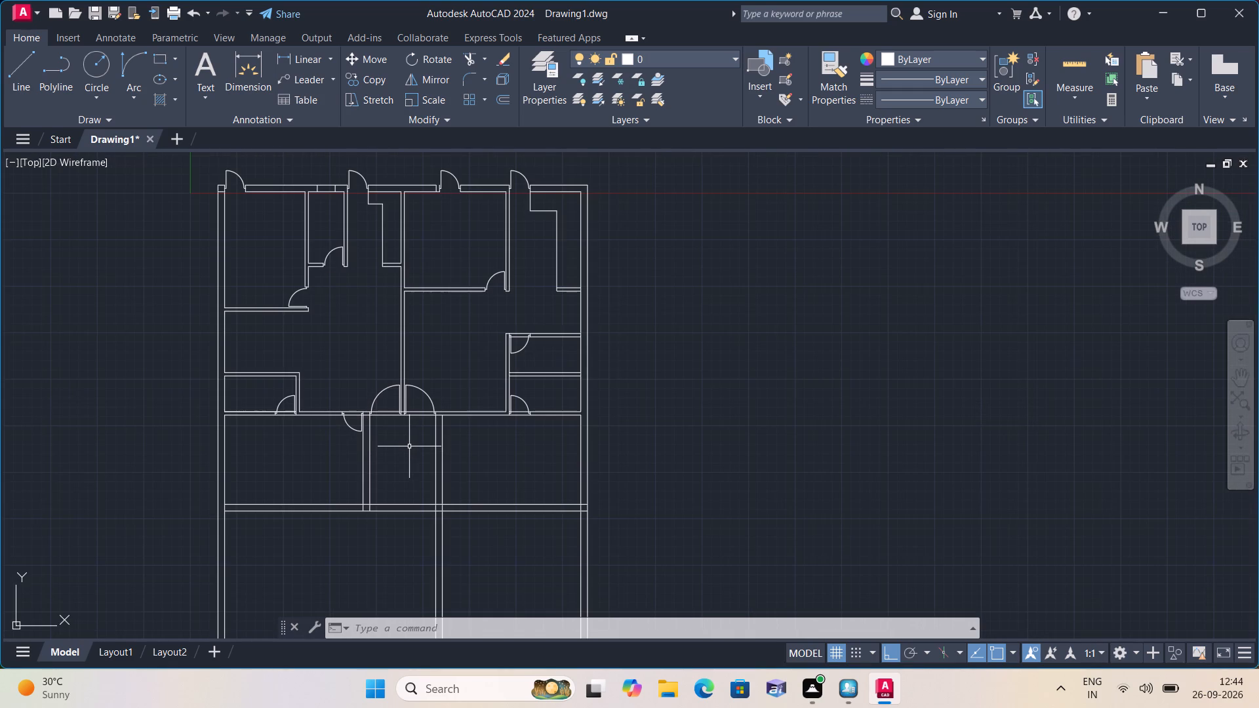
Draw a helper line along the wall's lower face from the corridor's right wall to below the room's right partition corner.
scroll(435, 424, up, 3)
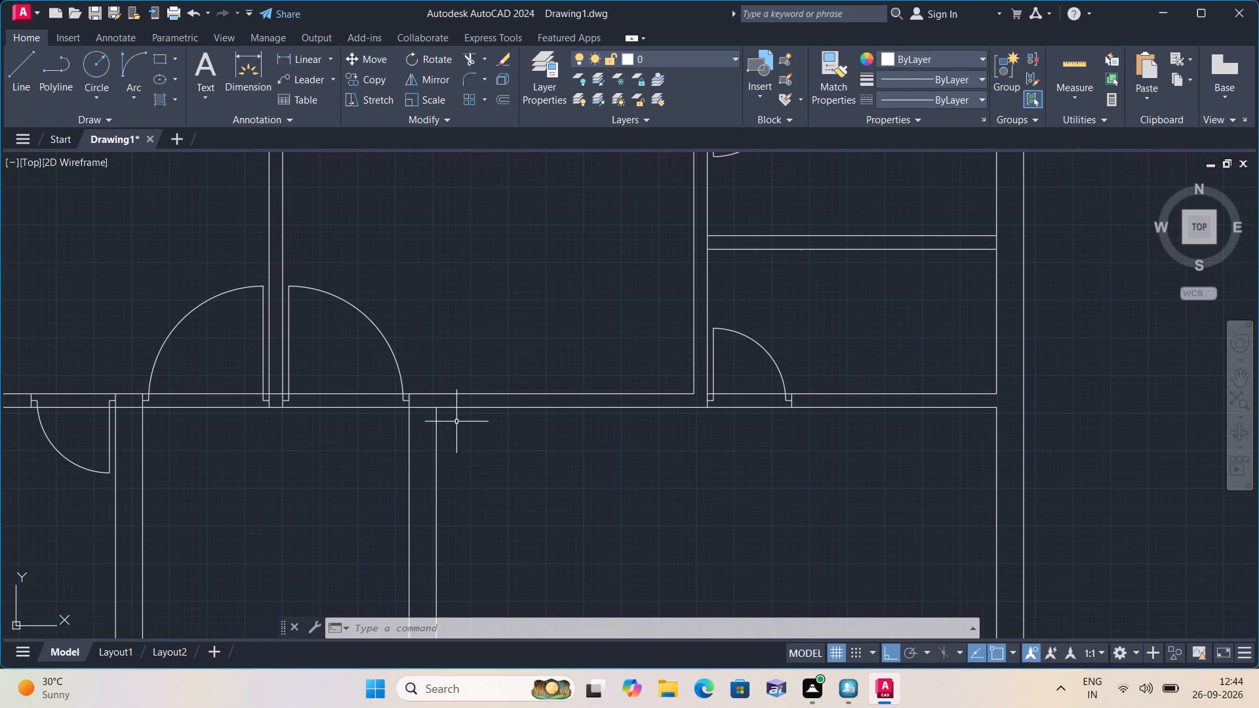
key(l)
key(space)
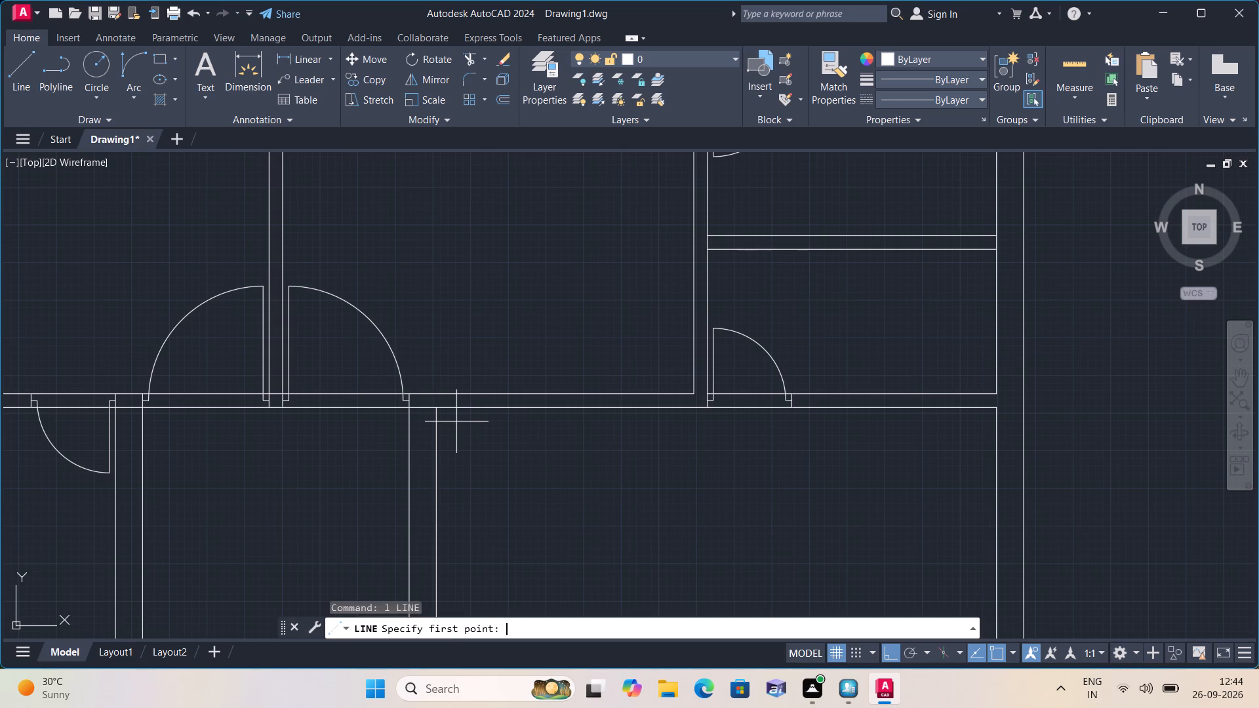
scroll(455, 422, up, 2)
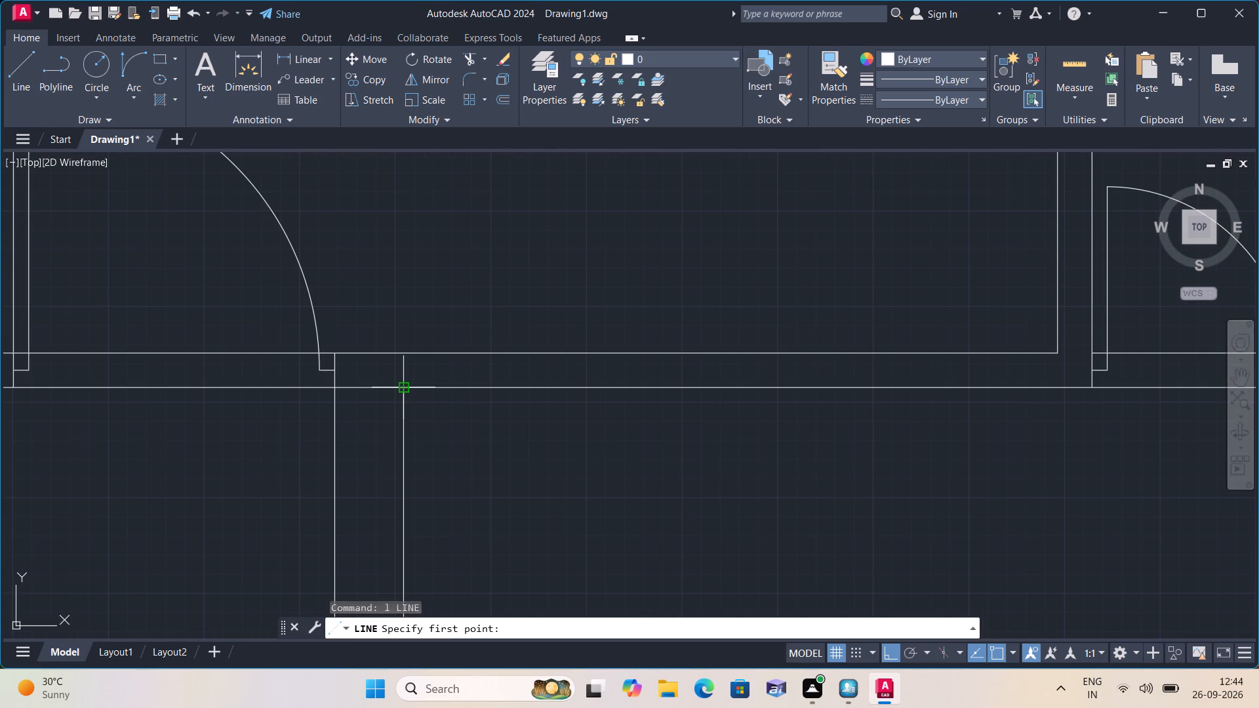
click(407, 387)
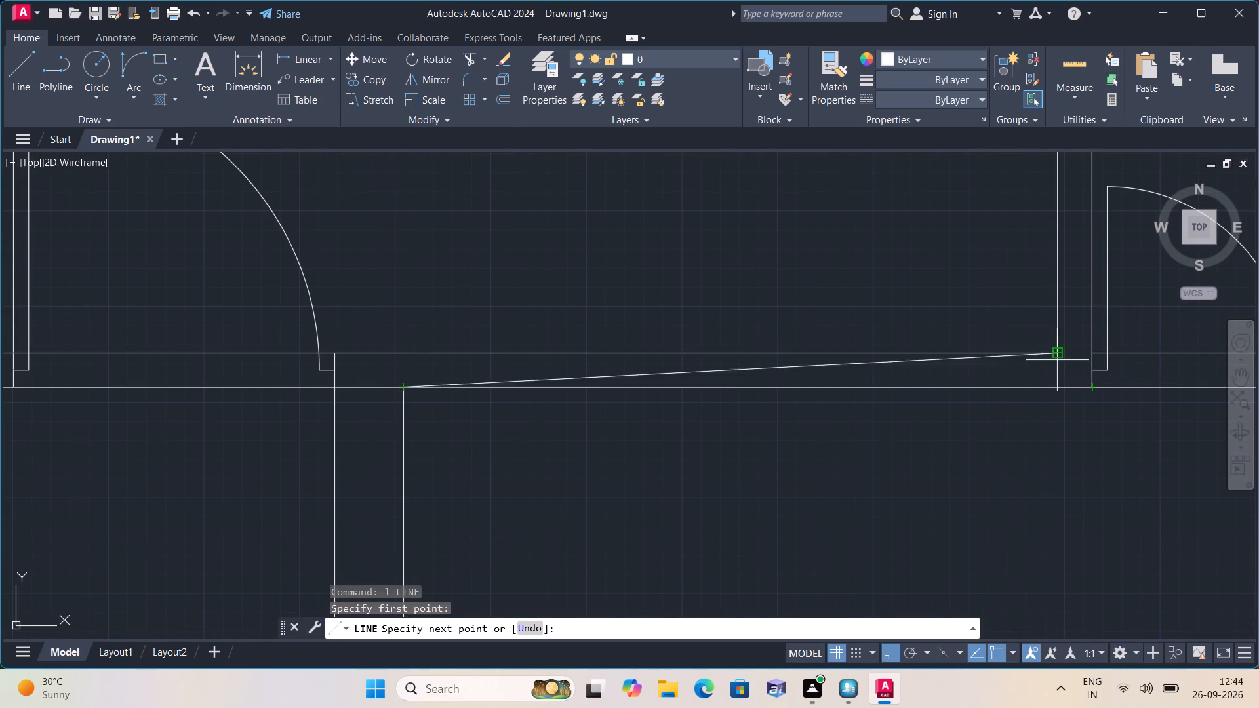
click(1055, 388)
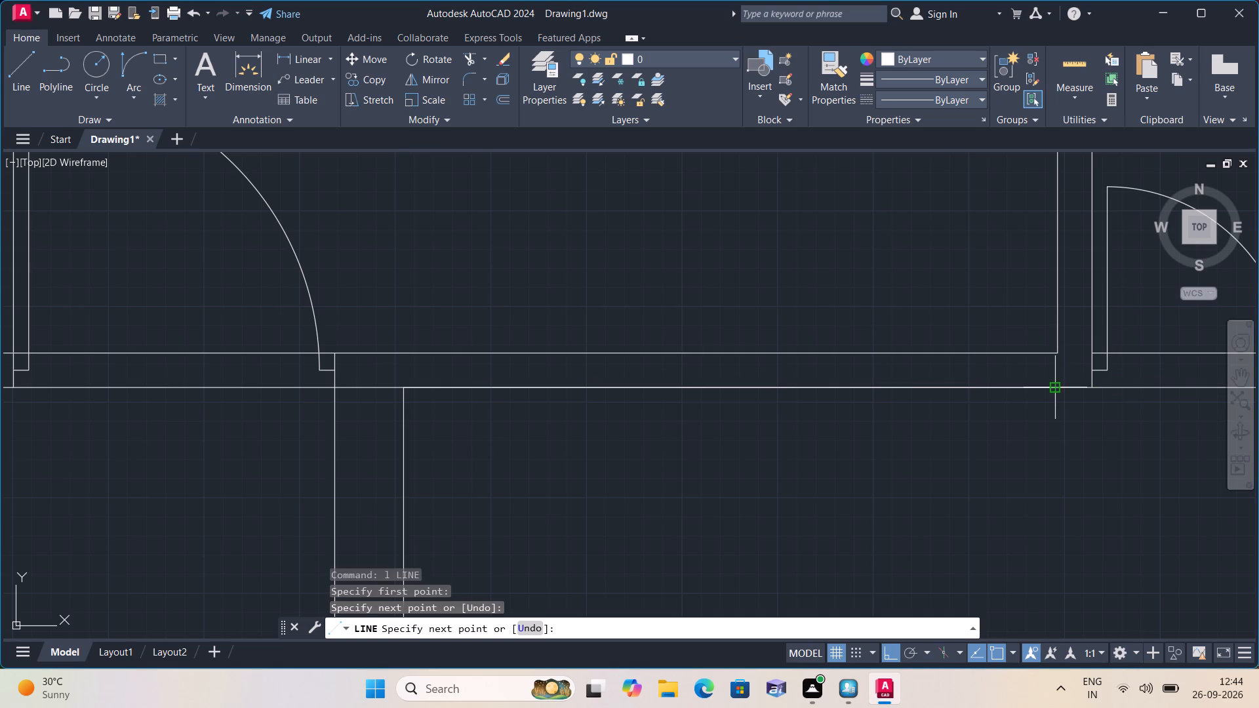
key(space)
Draw a short centre line across the wall from the helper line's midpoint up to the wall's upper face.
key(space)
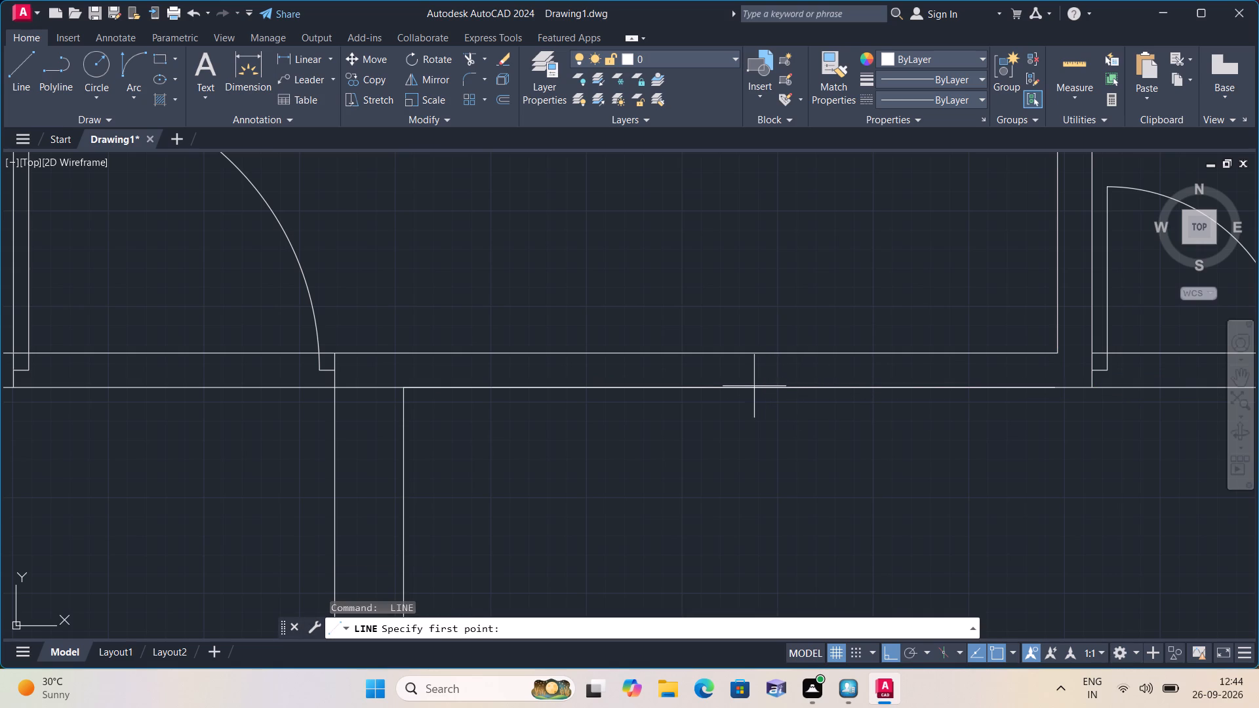
click(727, 387)
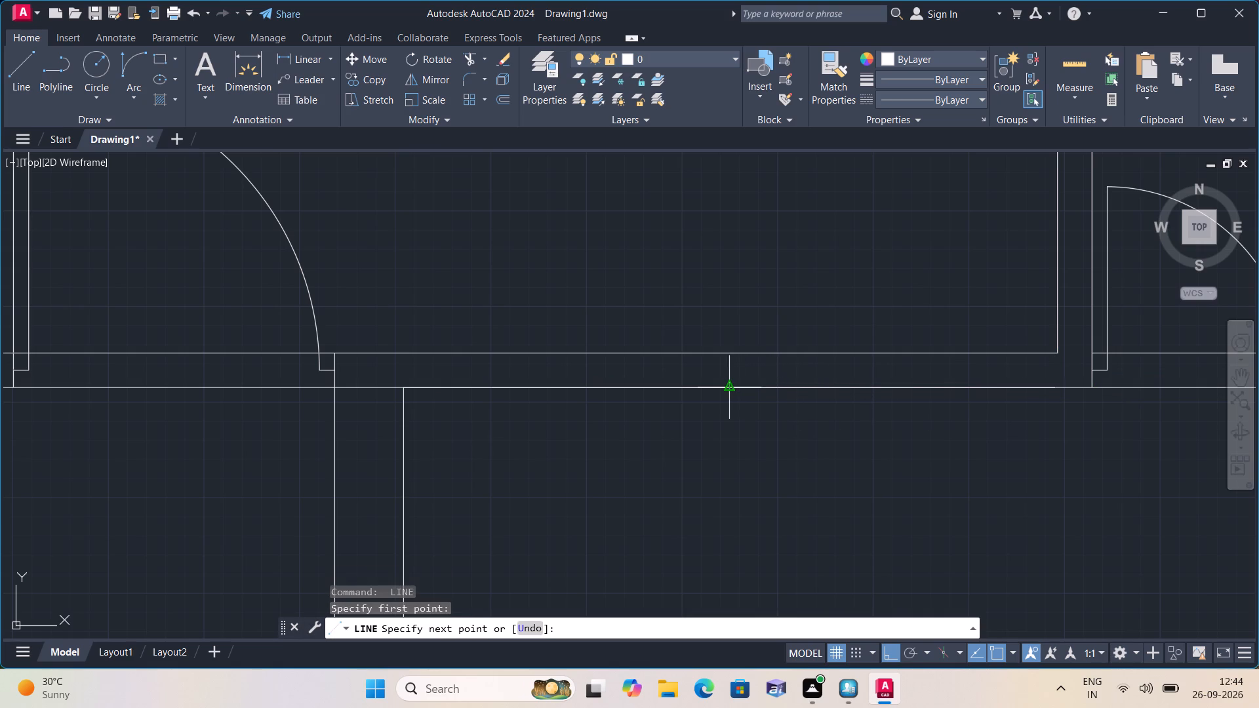
click(730, 355)
key(space)
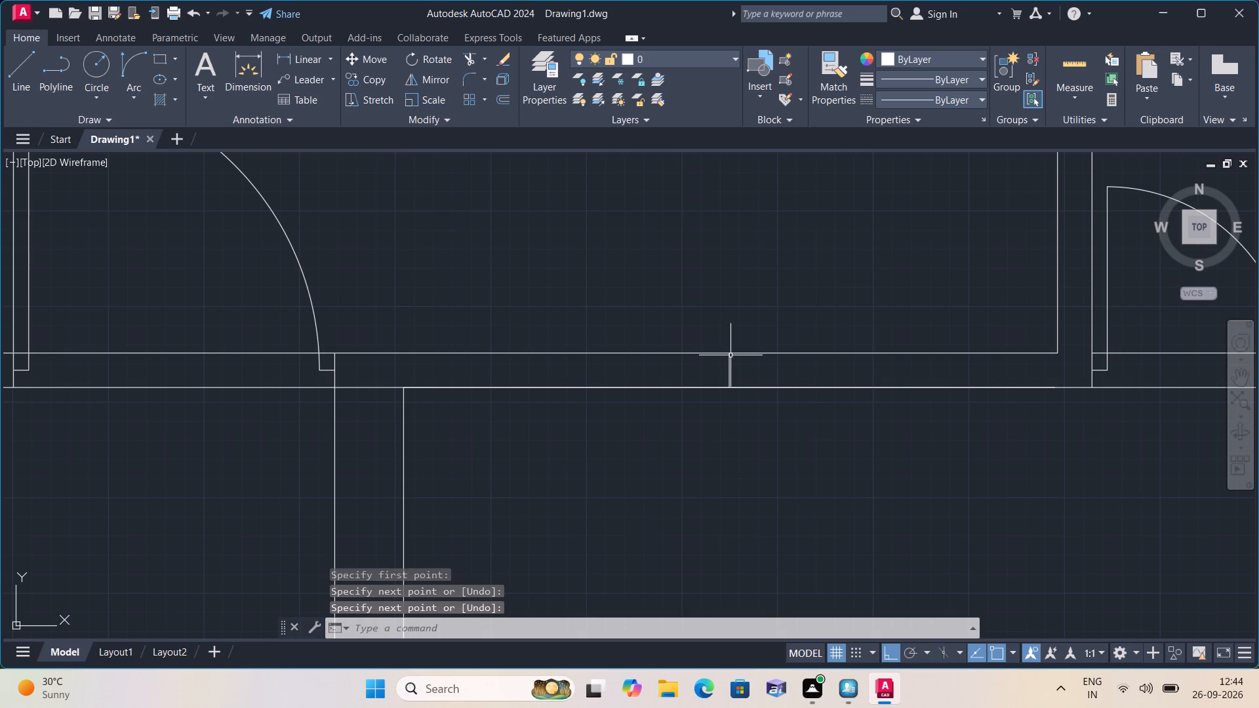
Erase the horizontal helper line along the wall's lower face.
click(684, 387)
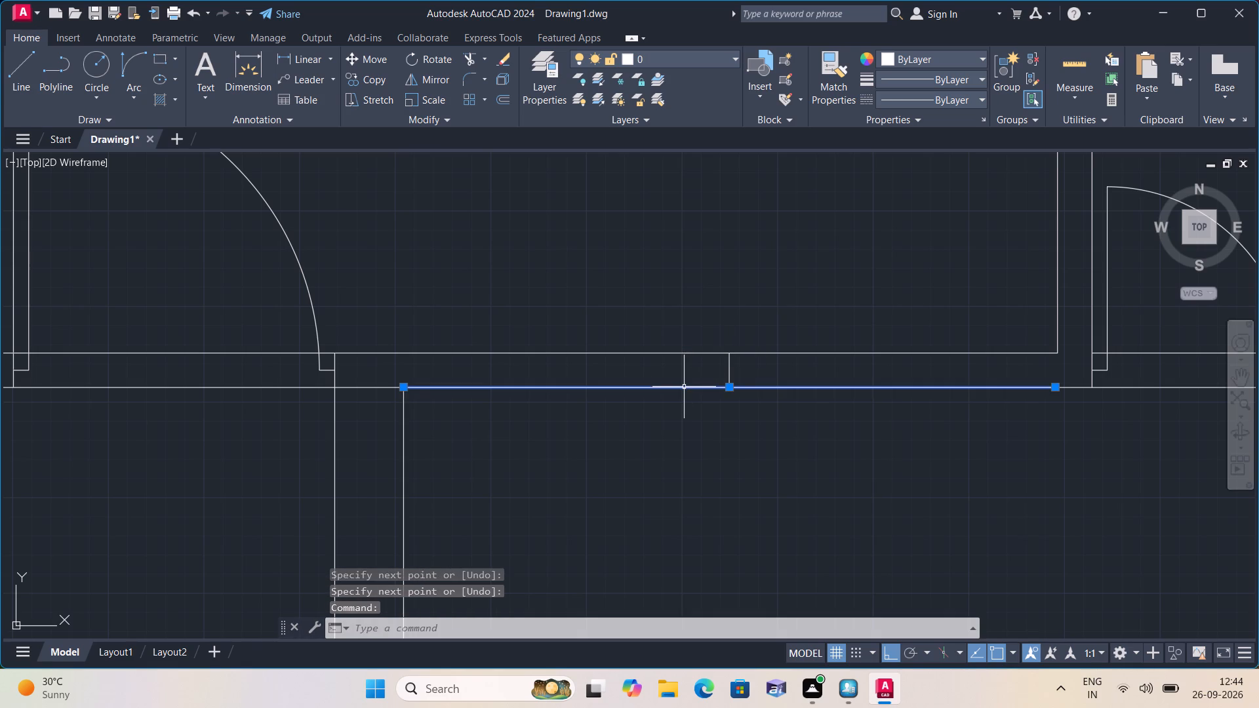
key(Delete)
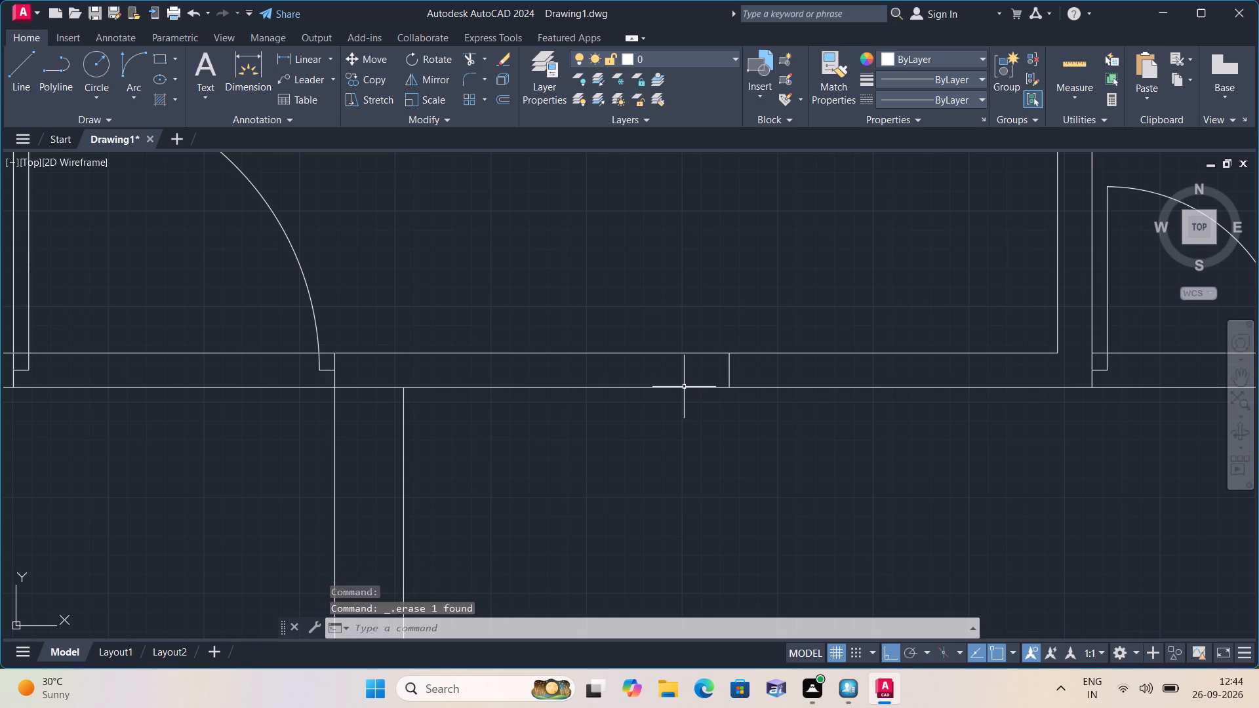
From the centre line's midpoint, draw a 1' segment followed by a 2" segment horizontally to the right inside the wall.
key(l)
key(space)
scroll(741, 377, up, 1)
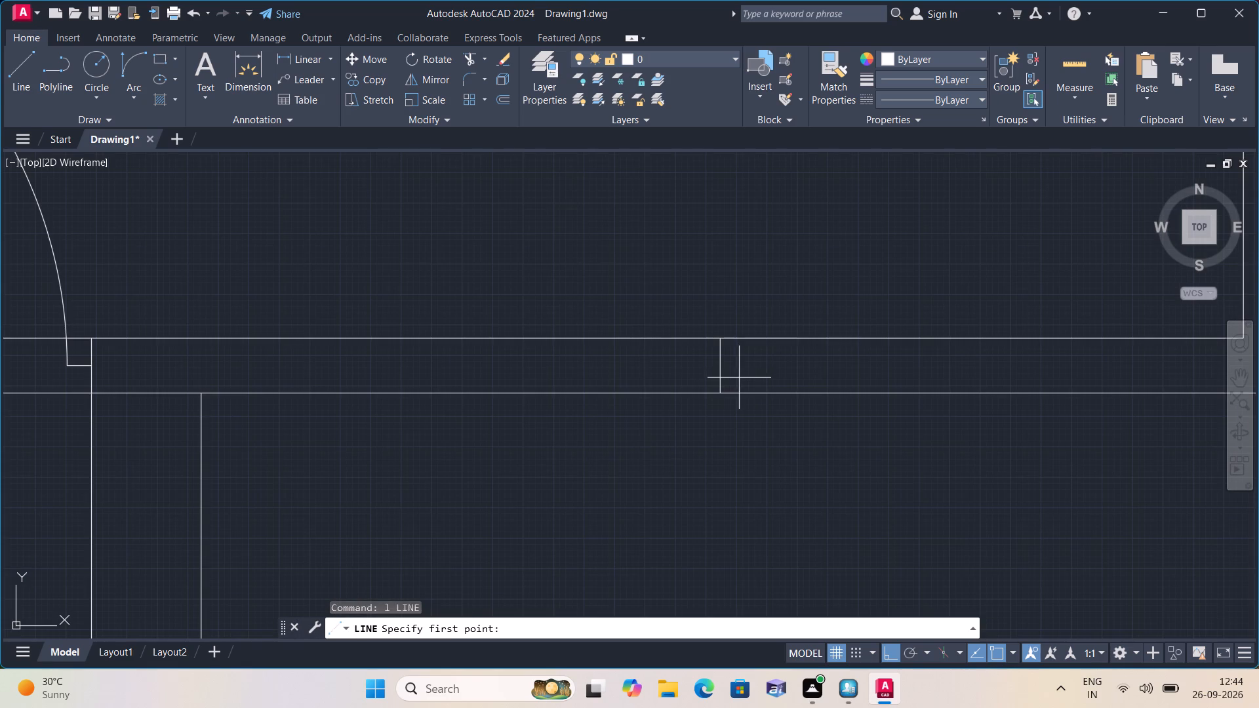
click(724, 366)
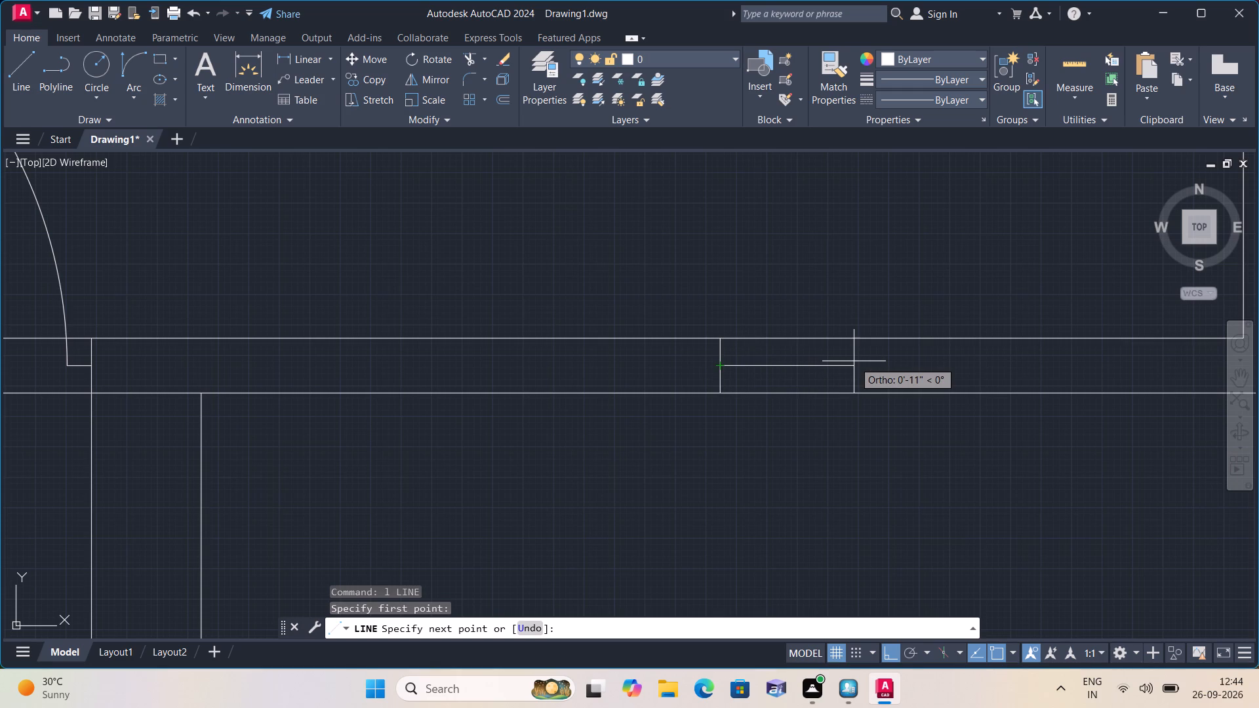
key(1)
key(apostrophe)
key(space)
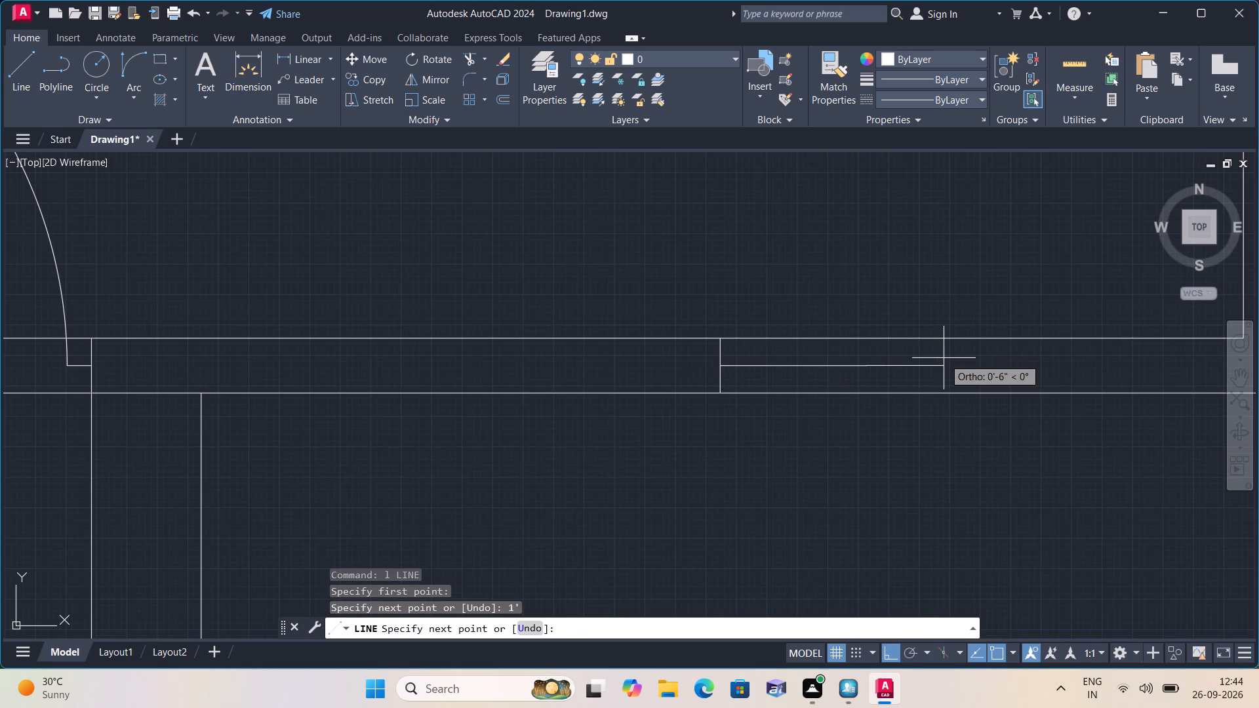
text(2")
key(space)
key(Escape)
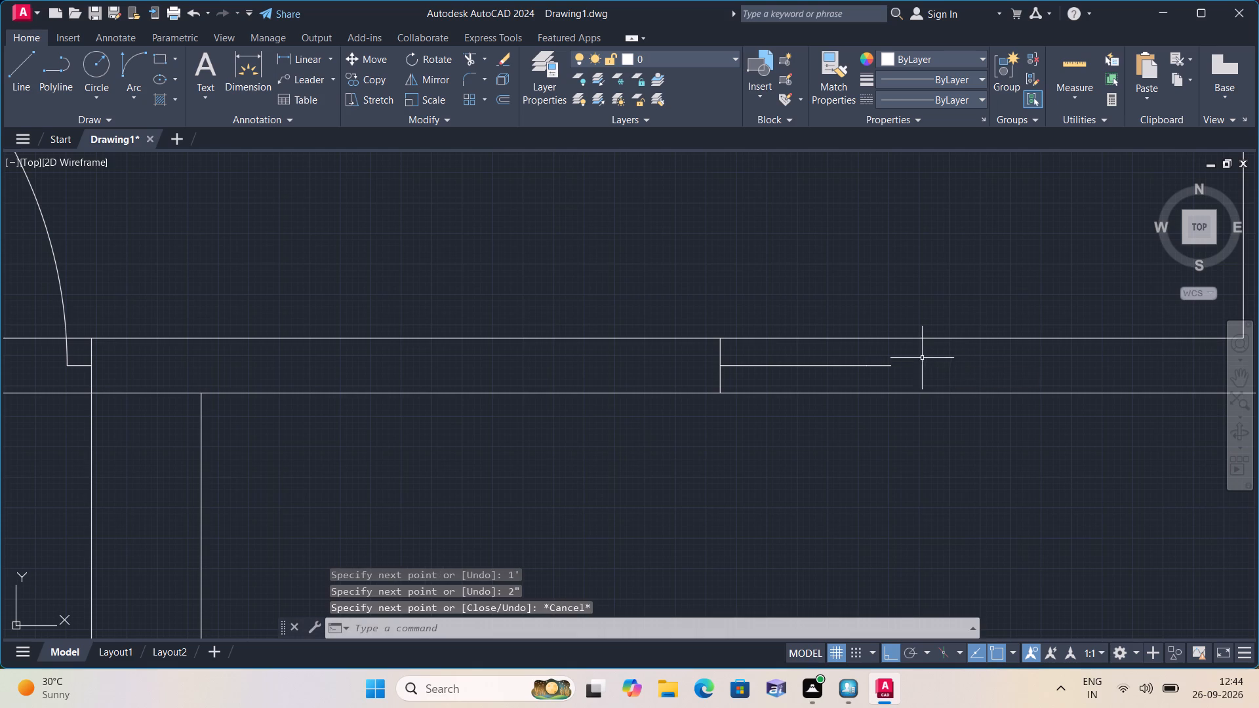
From the centre line's midpoint, draw a 1' segment followed by a 2" segment horizontally to the left inside the wall.
key(space)
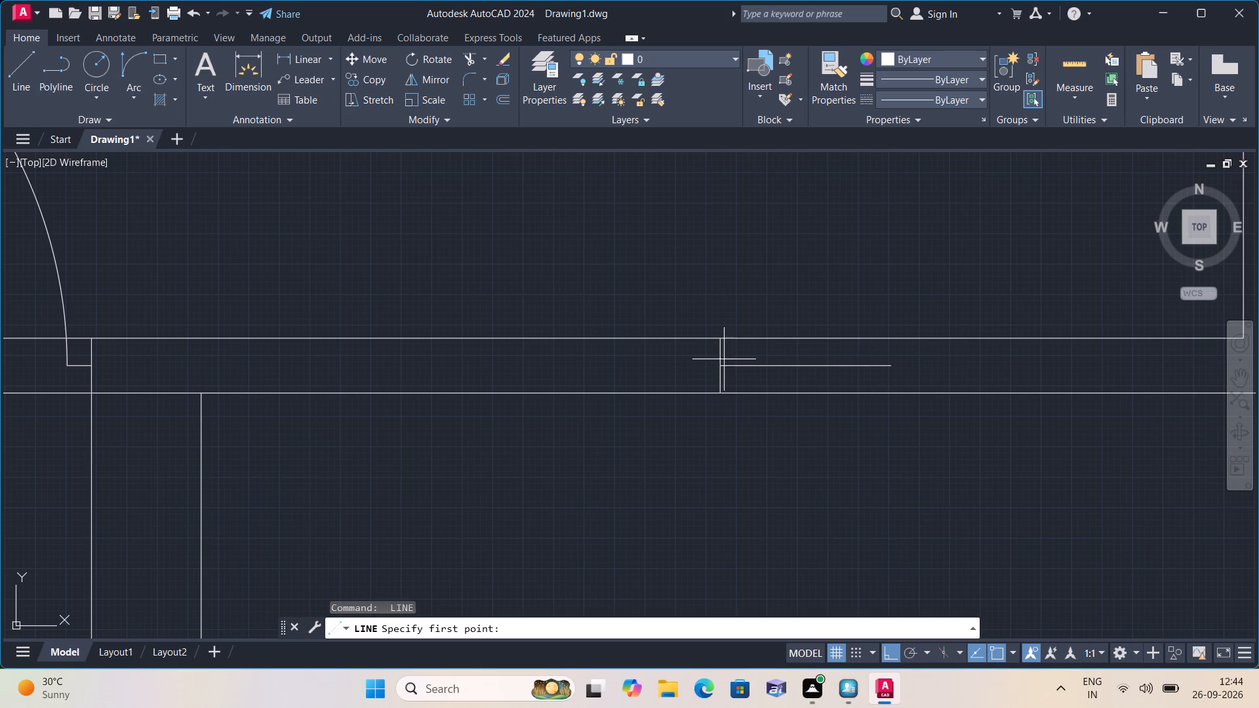
click(719, 369)
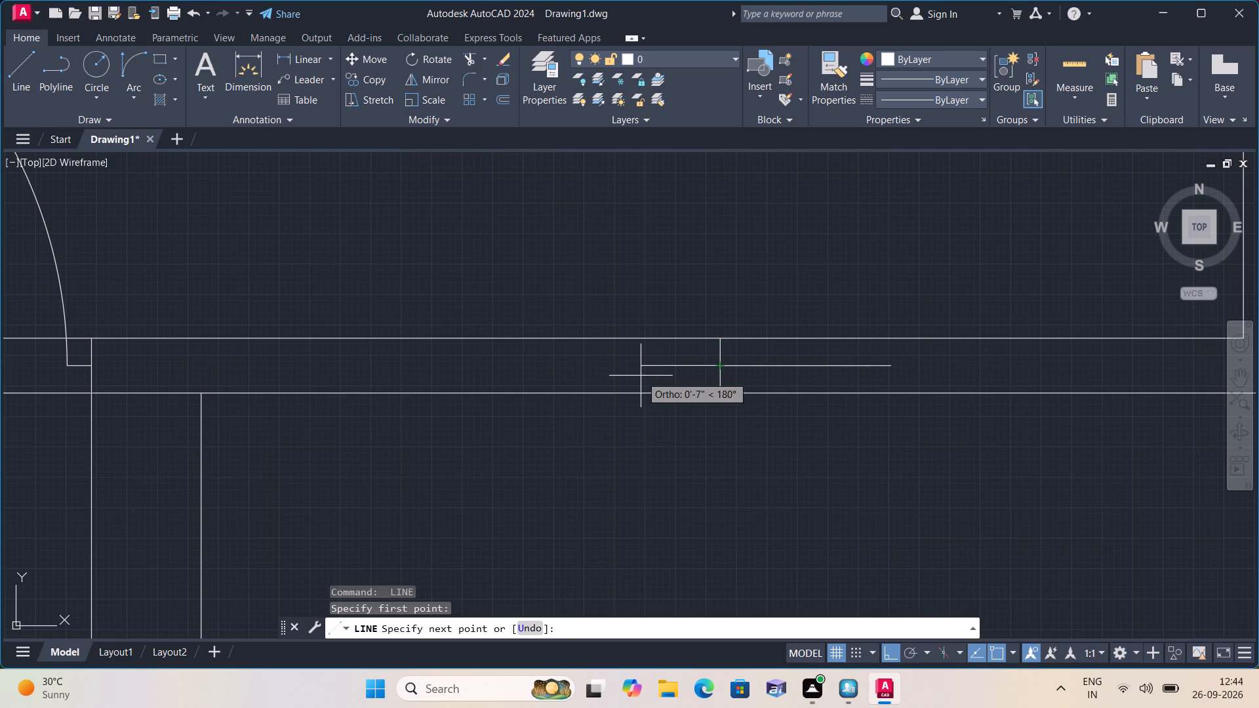
text(1')
key(space)
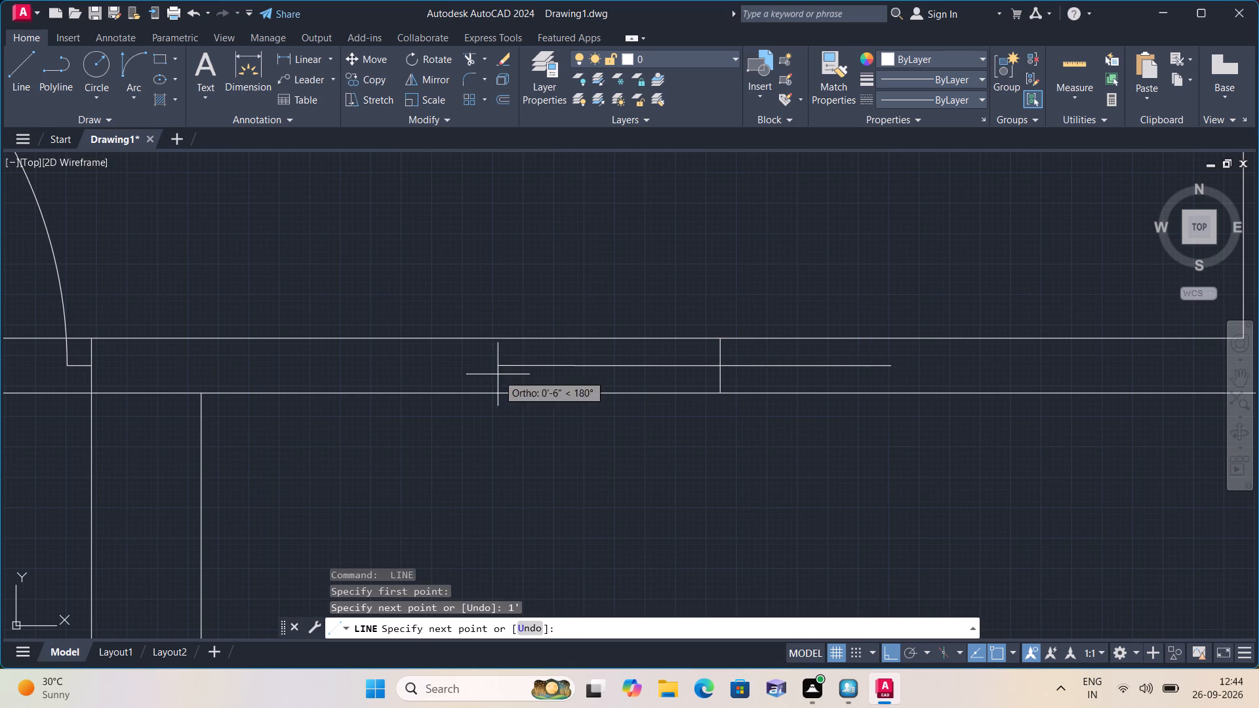
text(2")
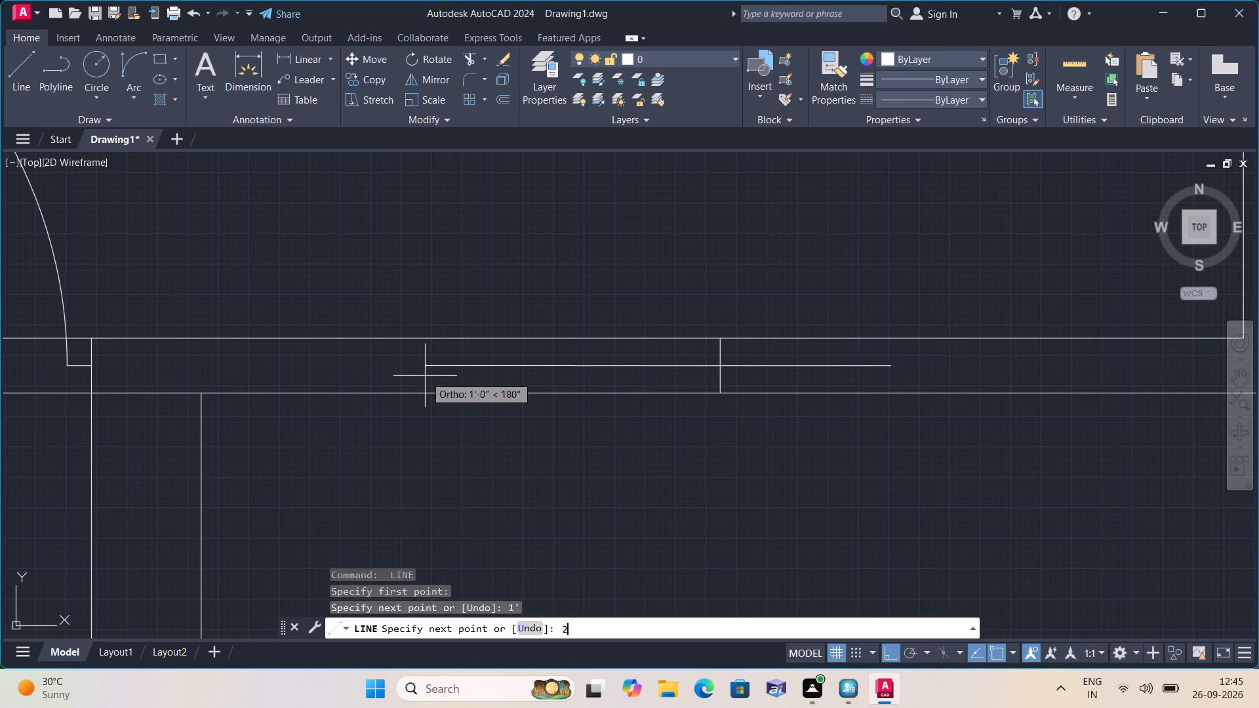
key(space)
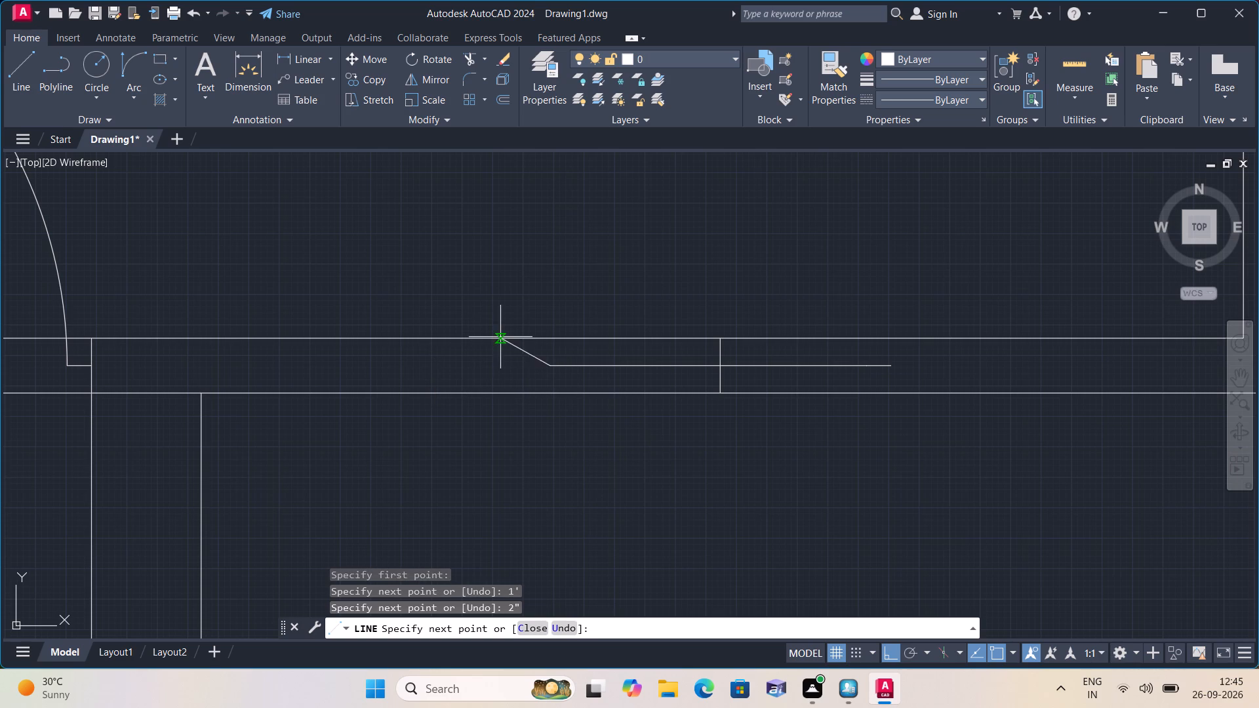
Draw the opening's left jamb from the outer end of the left 2" segment to the wall's upper and lower faces.
click(549, 340)
key(space)
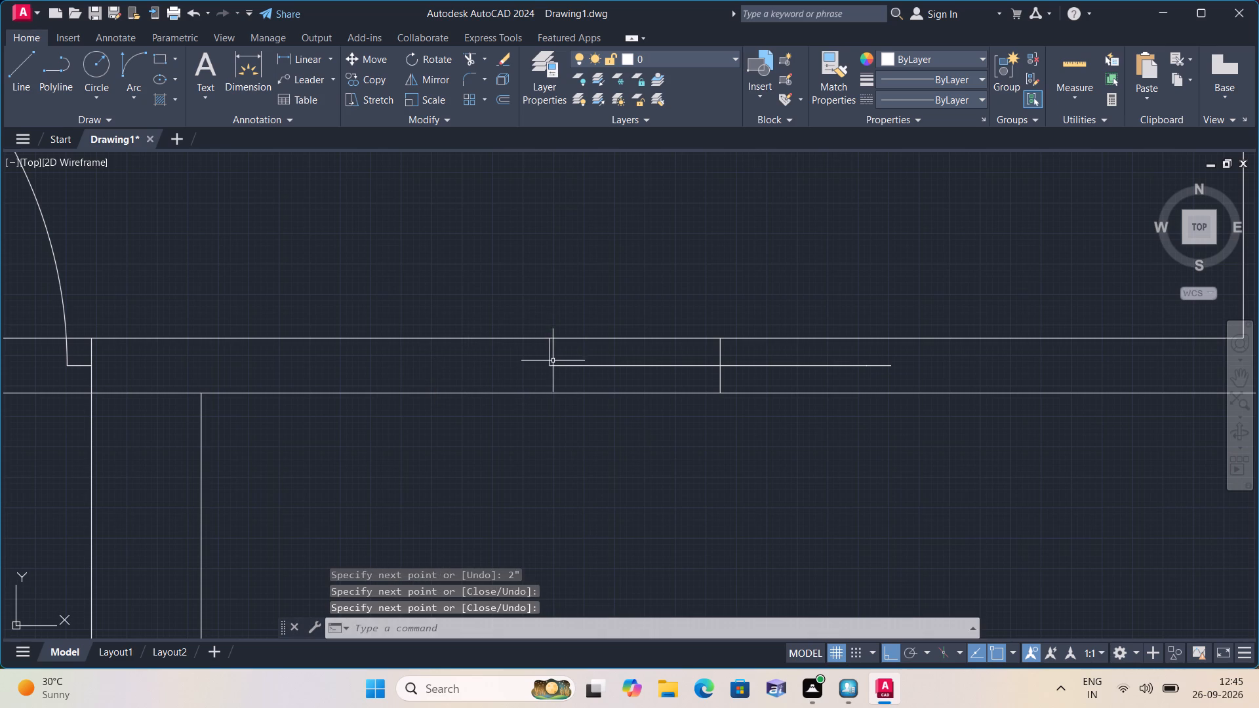
key(space)
click(550, 366)
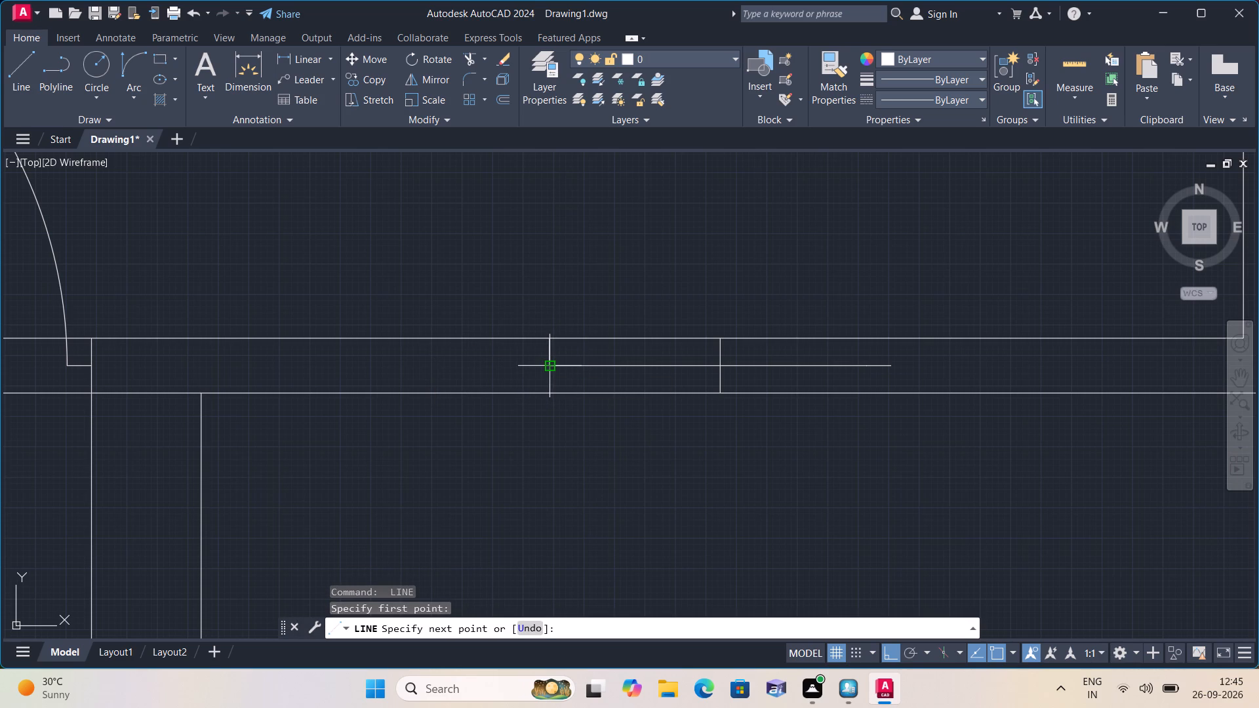
click(548, 391)
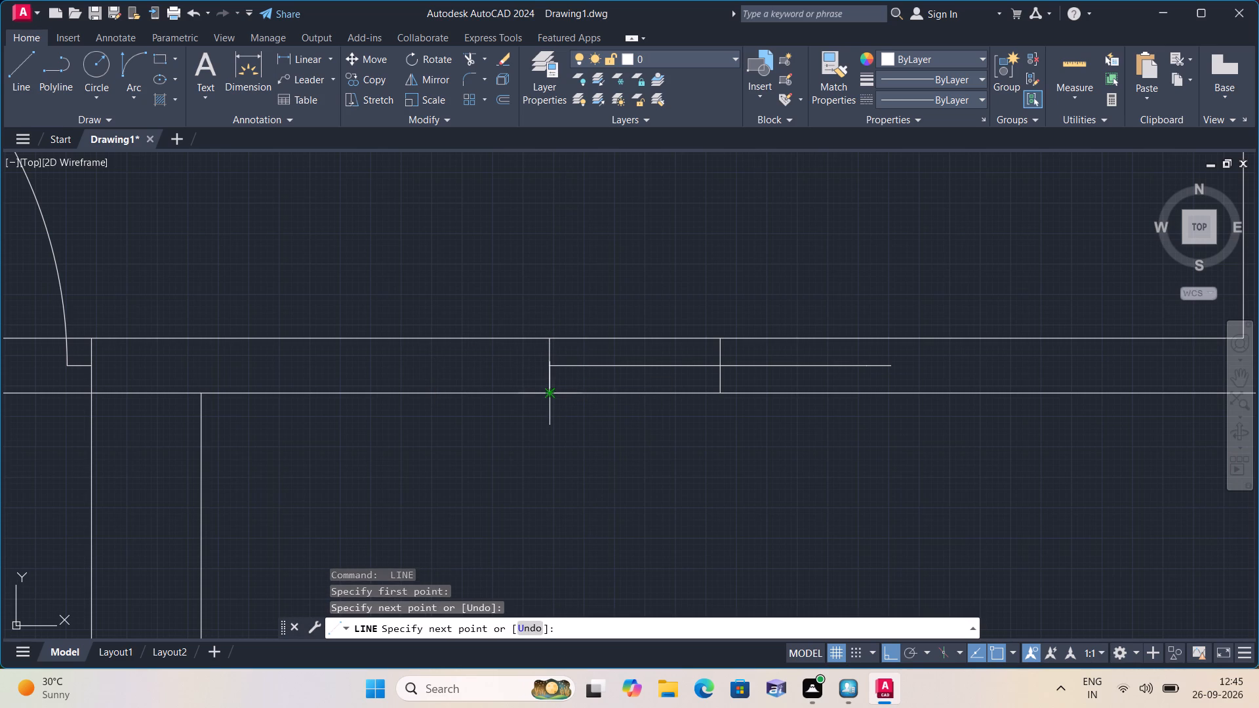
key(space)
Erase the two 1' segments on either side of the centre line, leaving the 2" frame stubs.
click(650, 365)
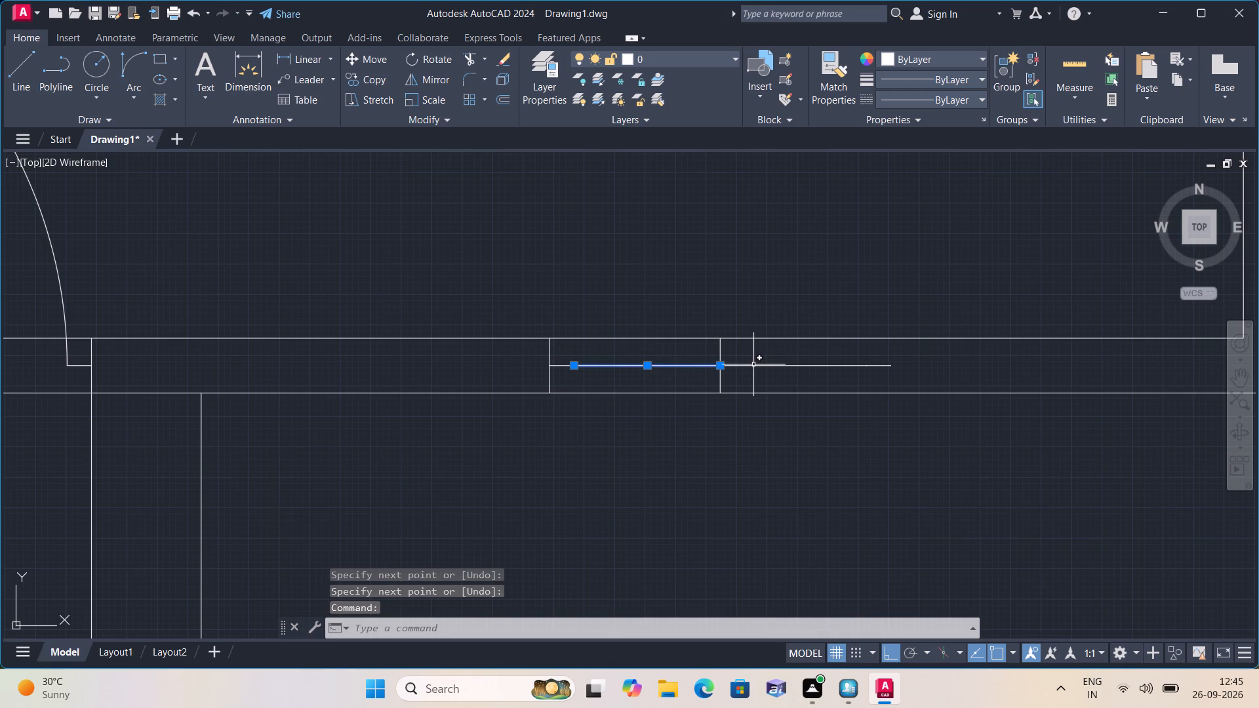
click(753, 365)
key(Delete)
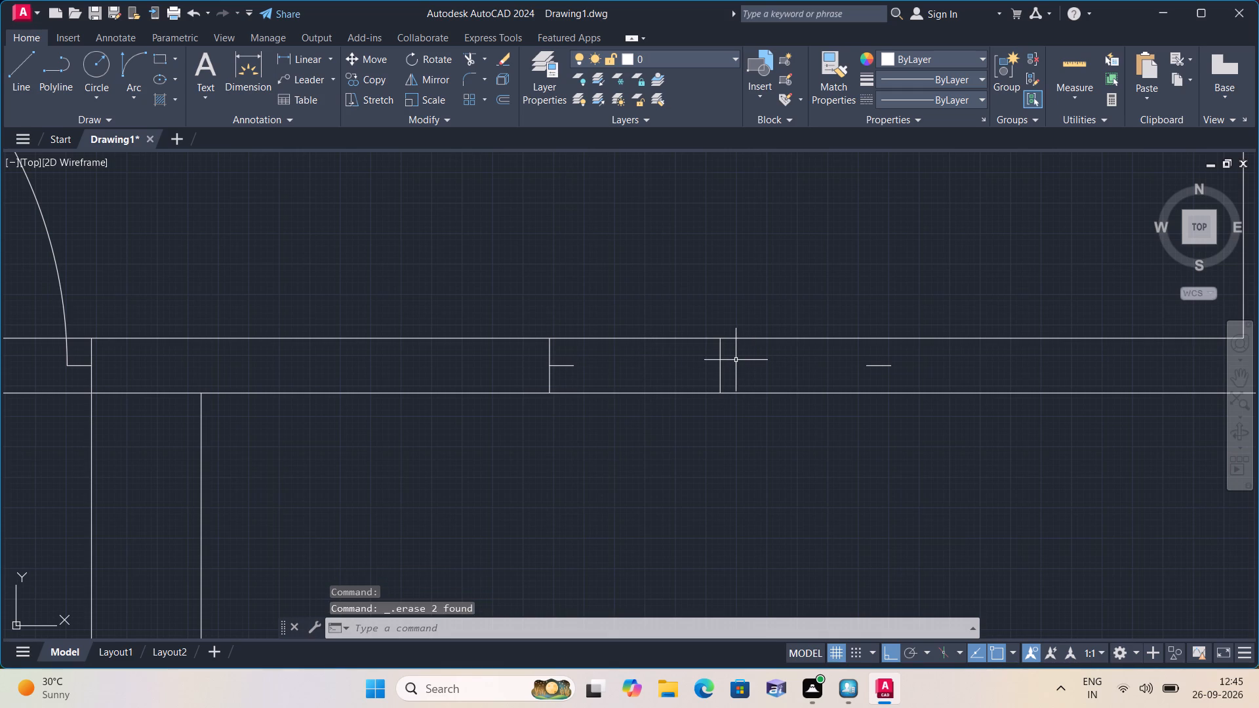
Draw the opening's right jamb from the outer end of the right 2" stub to the wall's upper and lower faces.
key(l)
key(space)
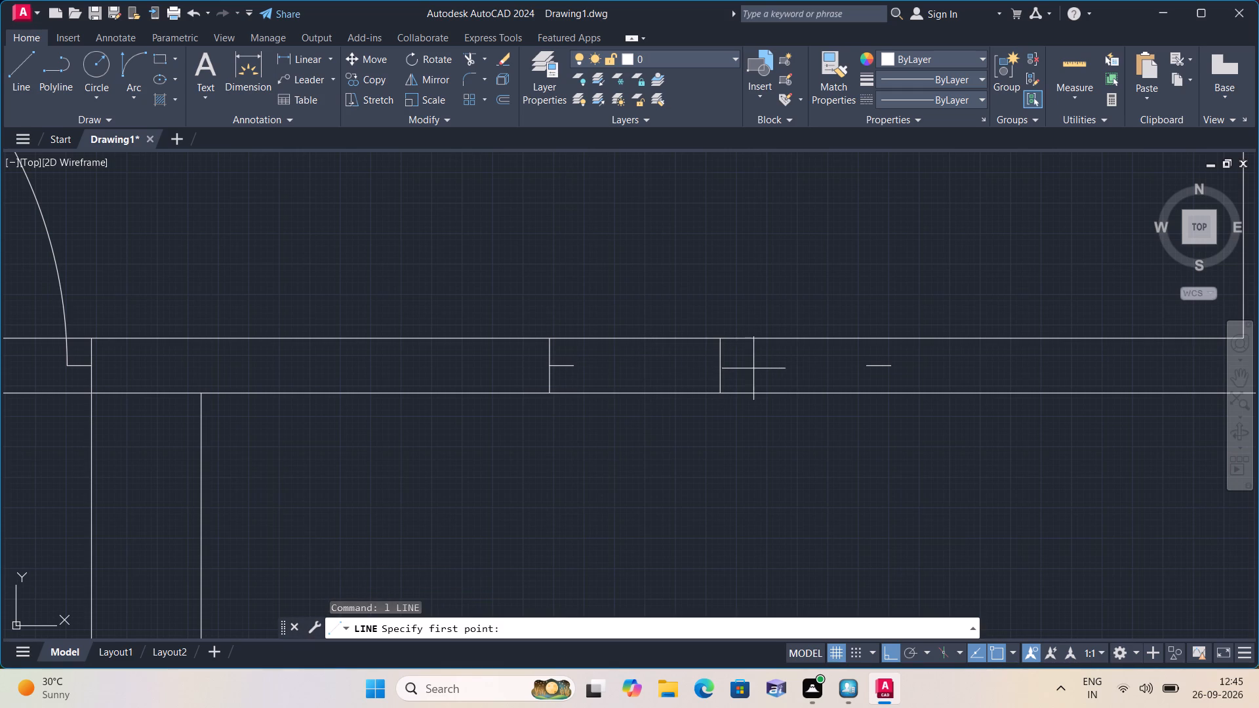
scroll(851, 366, up, 1)
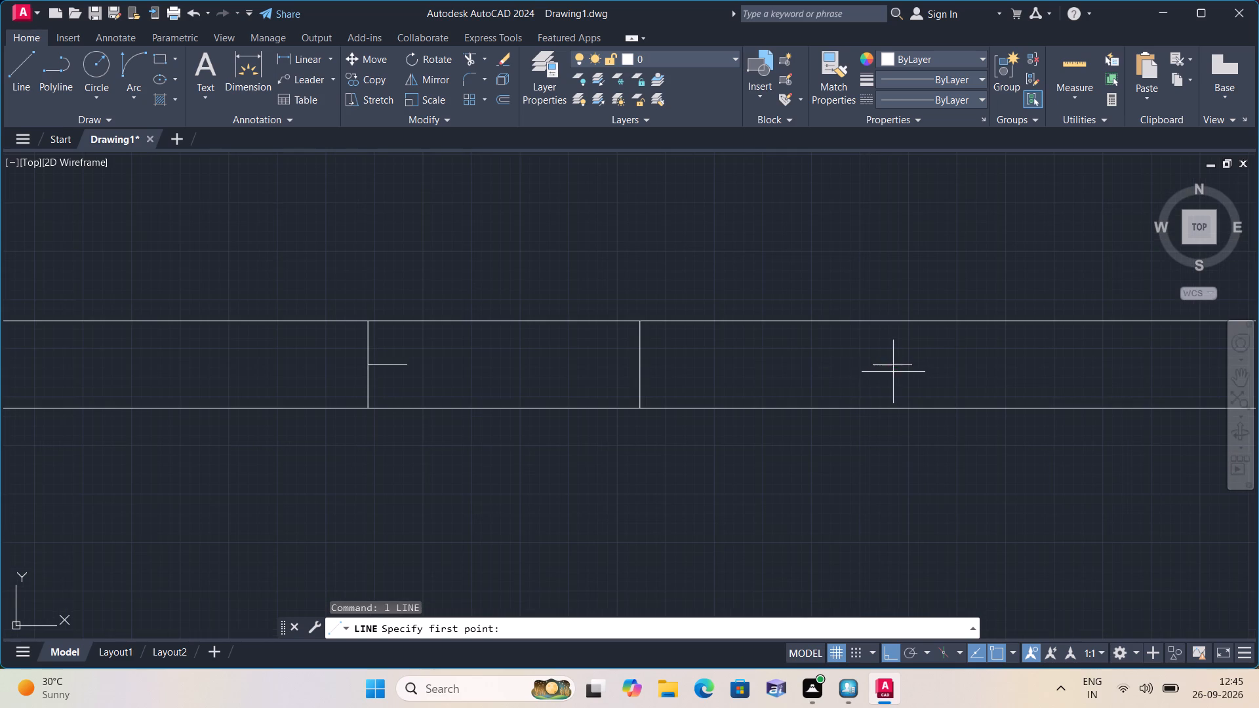
click(915, 367)
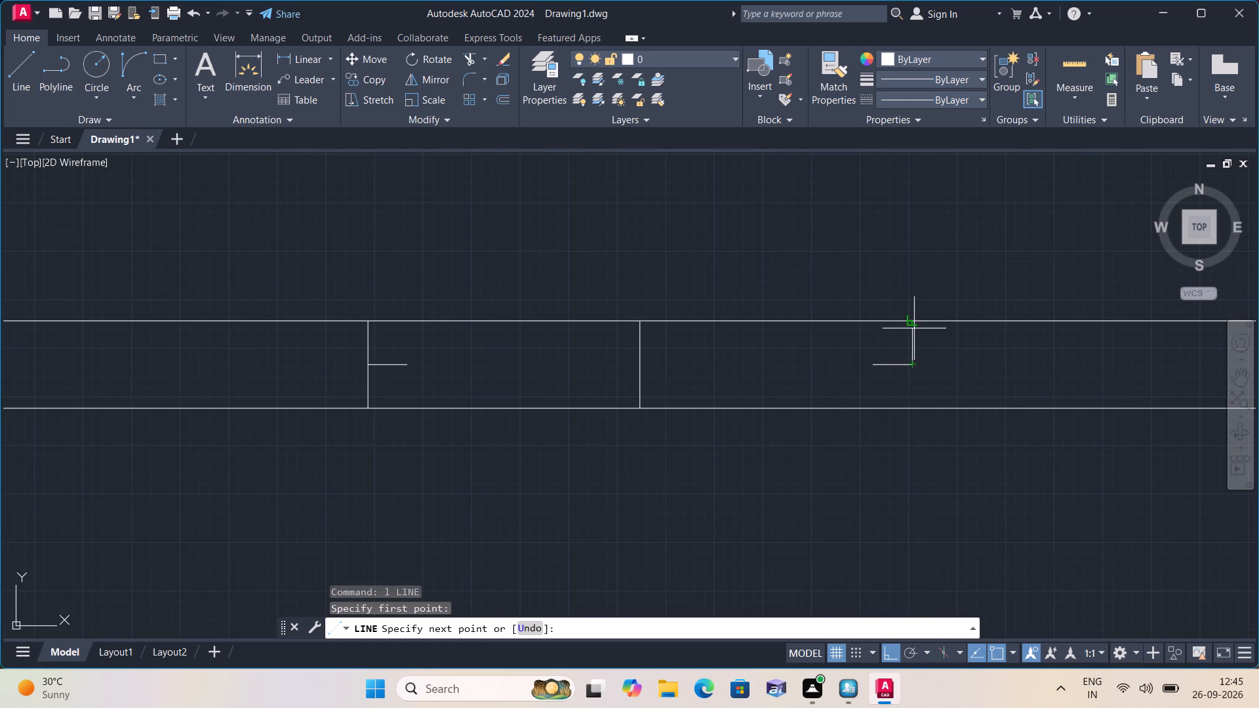
click(911, 321)
key(space)
key(space)
click(915, 367)
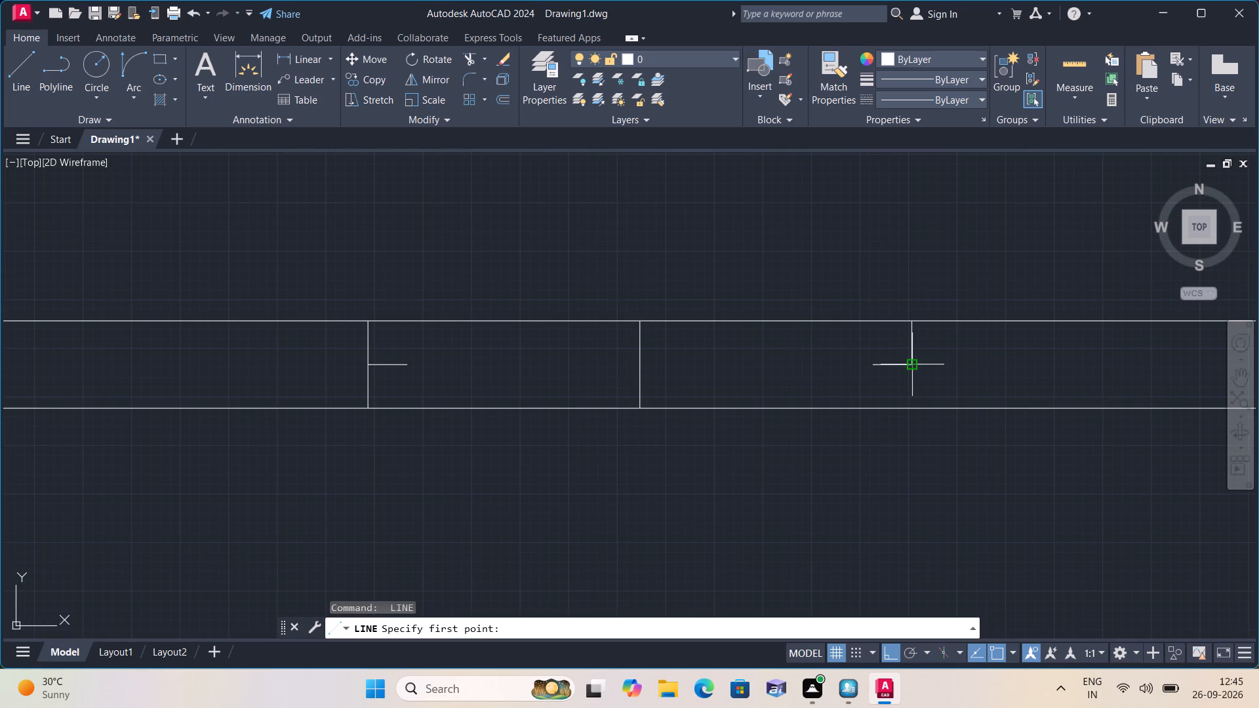
click(915, 411)
key(space)
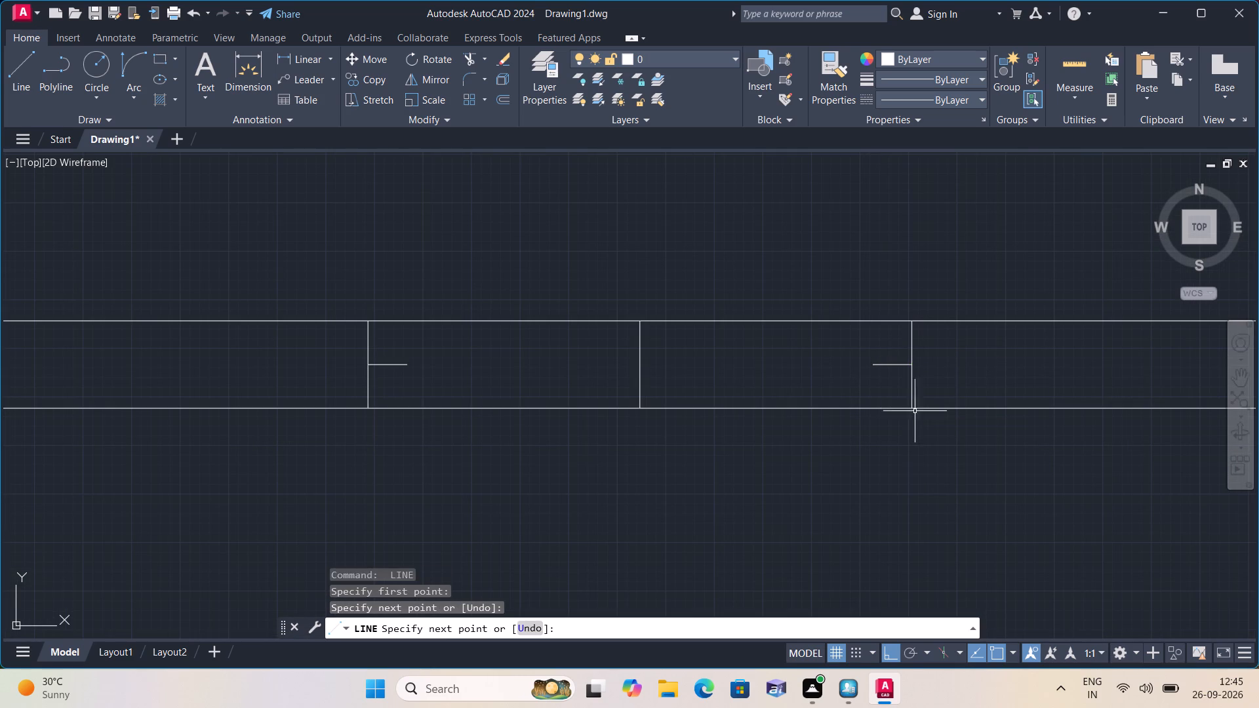
Erase the short vertical centre line between the opening's two jambs.
click(729, 370)
click(577, 376)
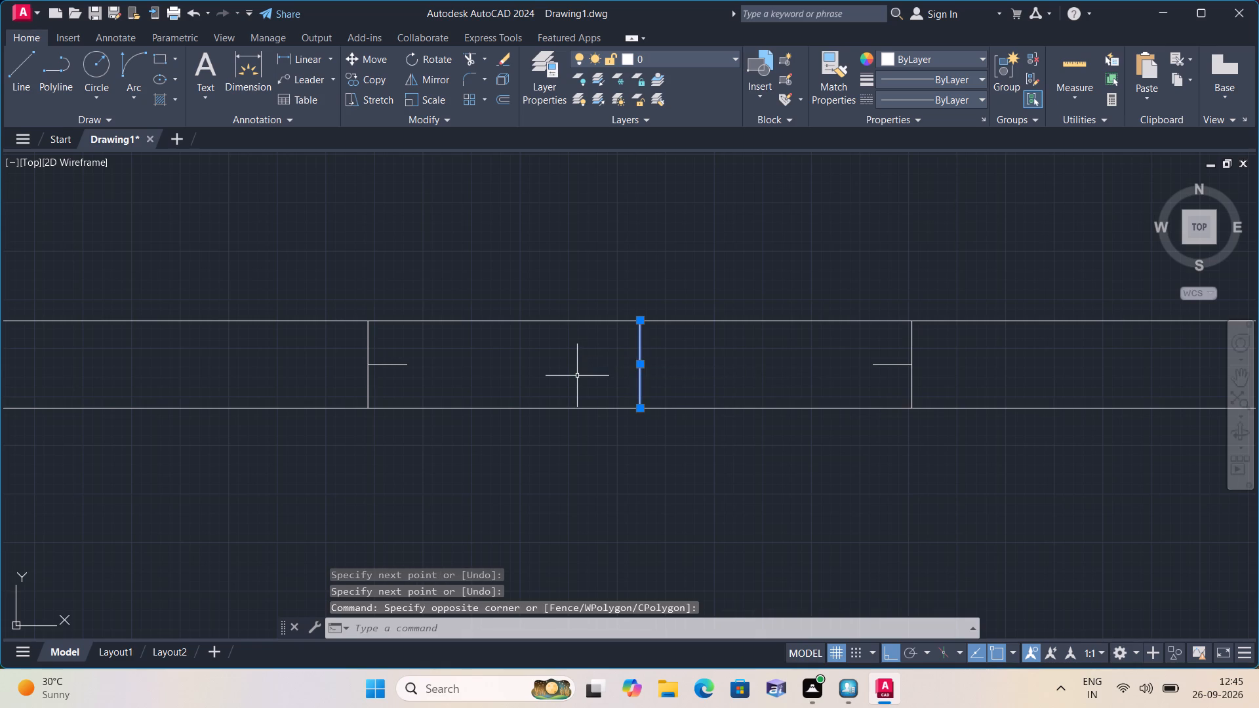
key(Delete)
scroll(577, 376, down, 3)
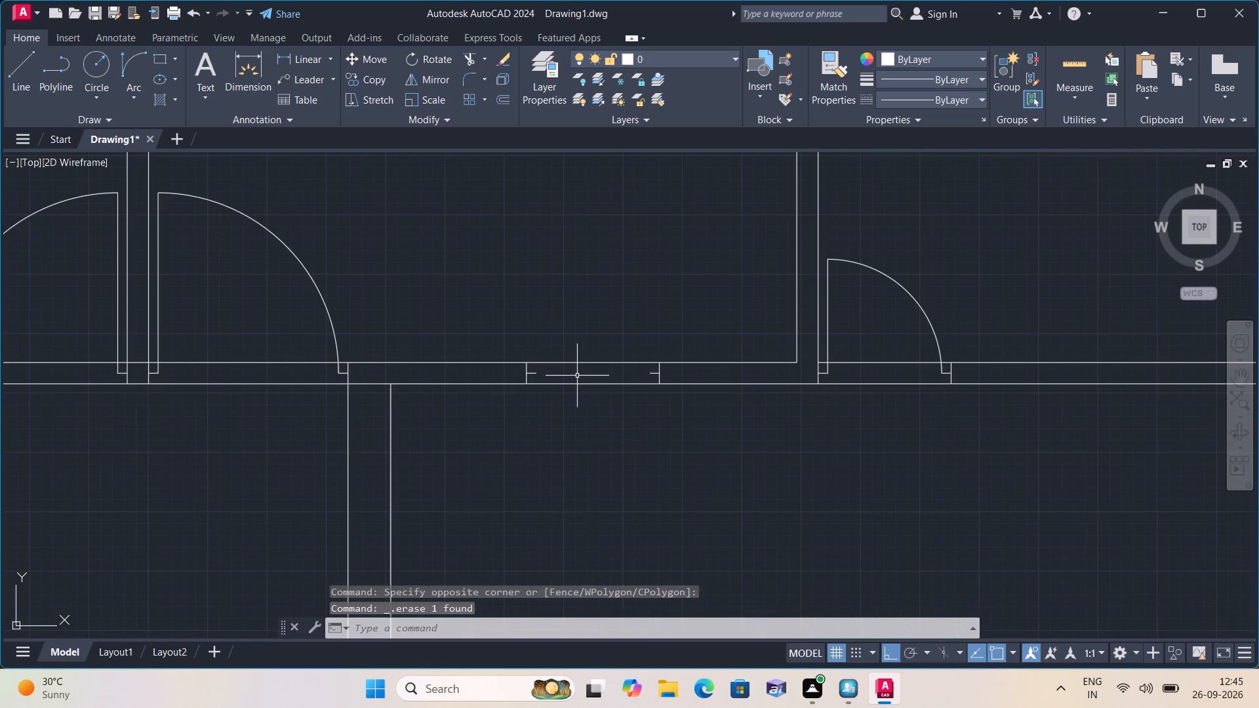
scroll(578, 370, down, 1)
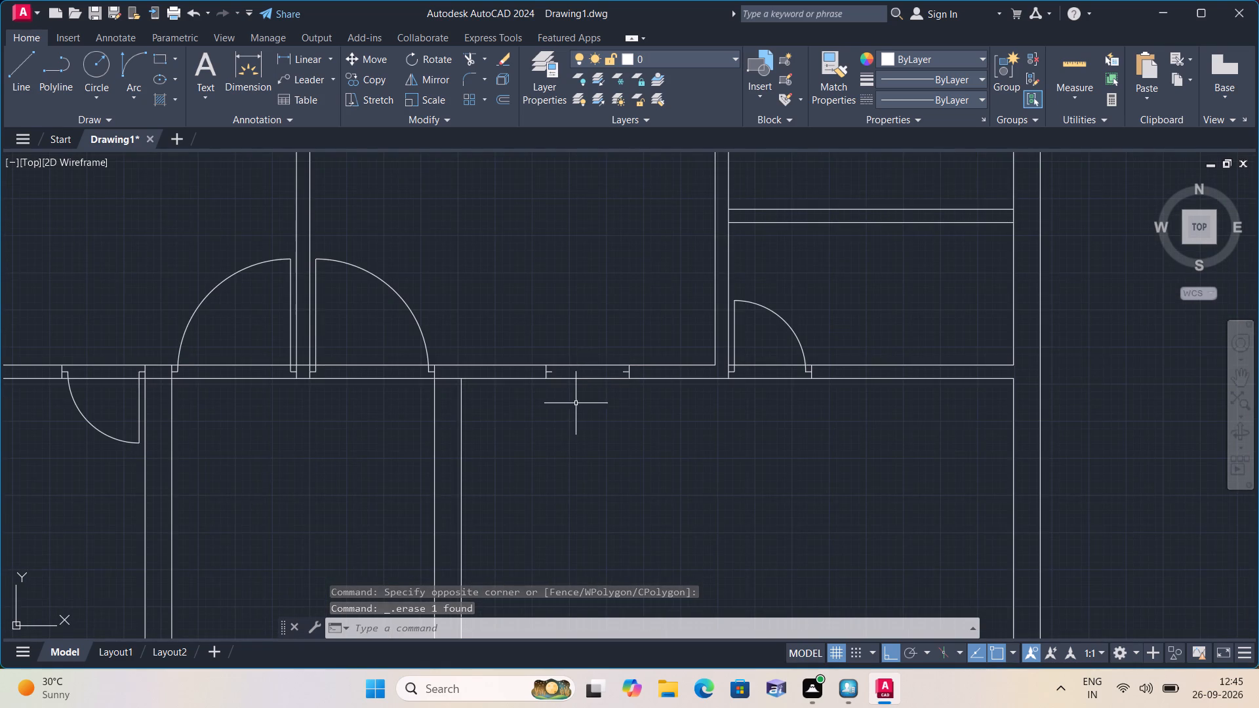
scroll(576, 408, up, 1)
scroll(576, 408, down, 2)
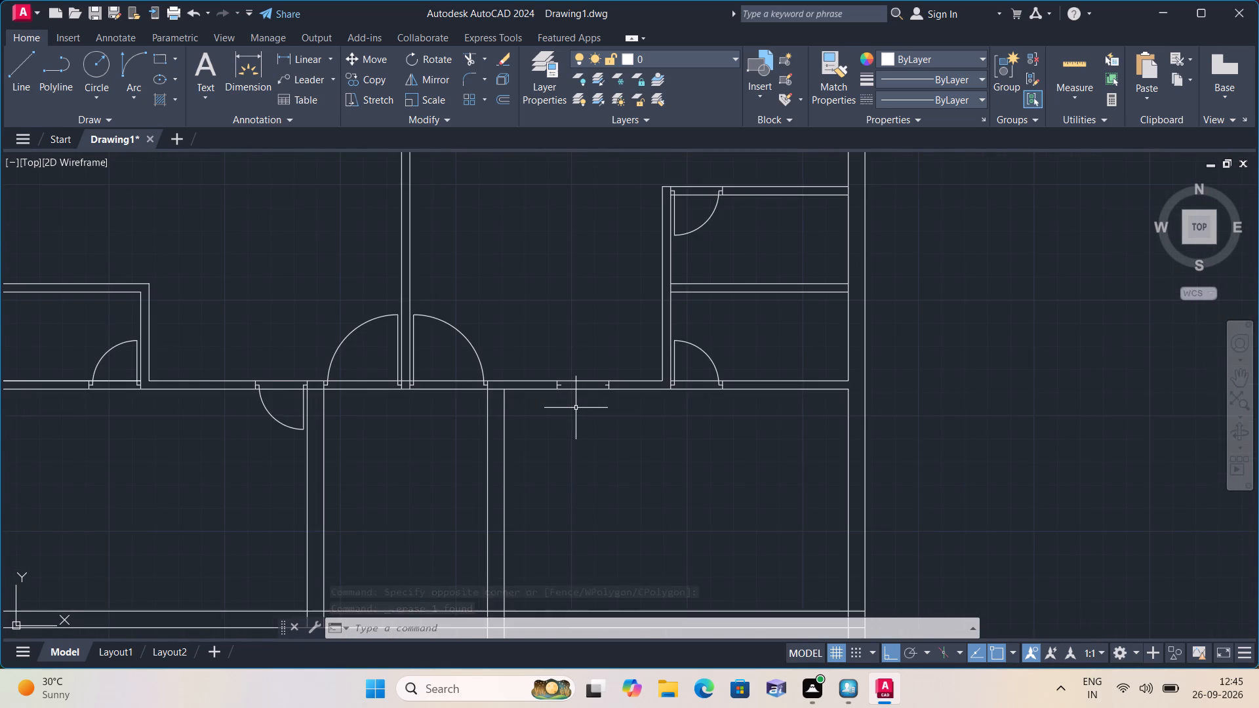
Draw a 2' door leaf straight down from the inner end of the new opening's left frame stub.
scroll(576, 408, down, 1)
scroll(576, 408, up, 1)
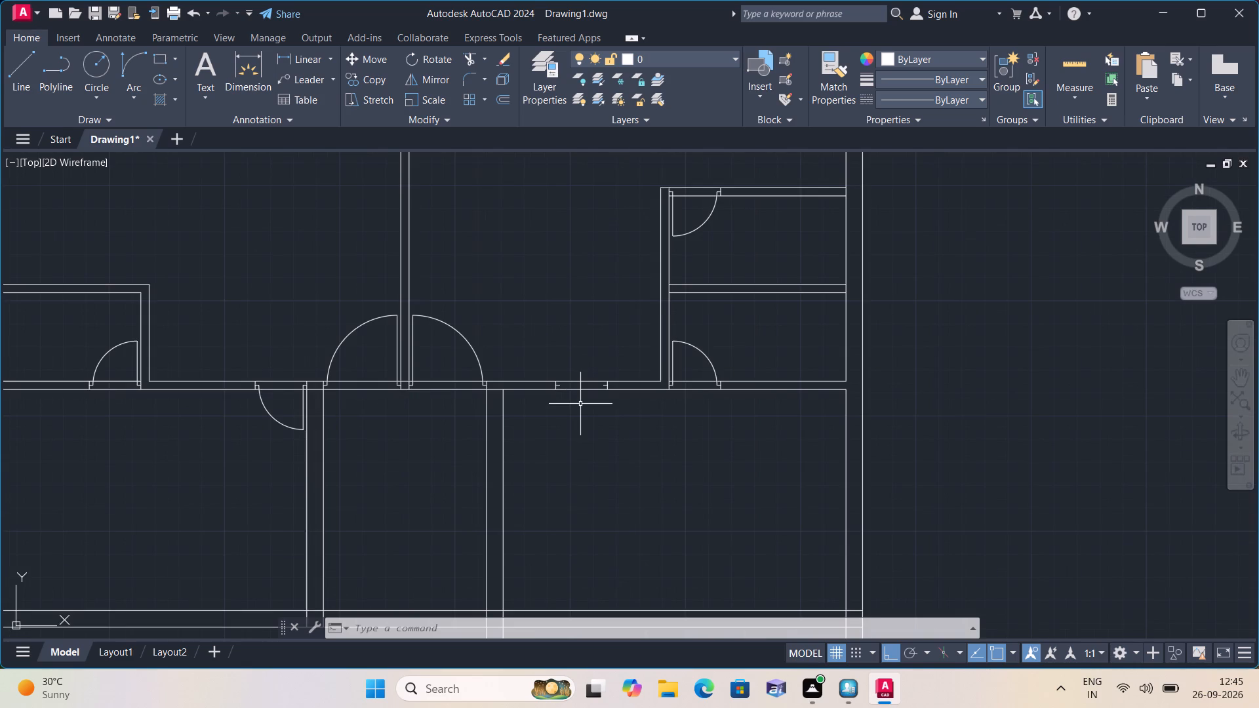
key(l)
key(space)
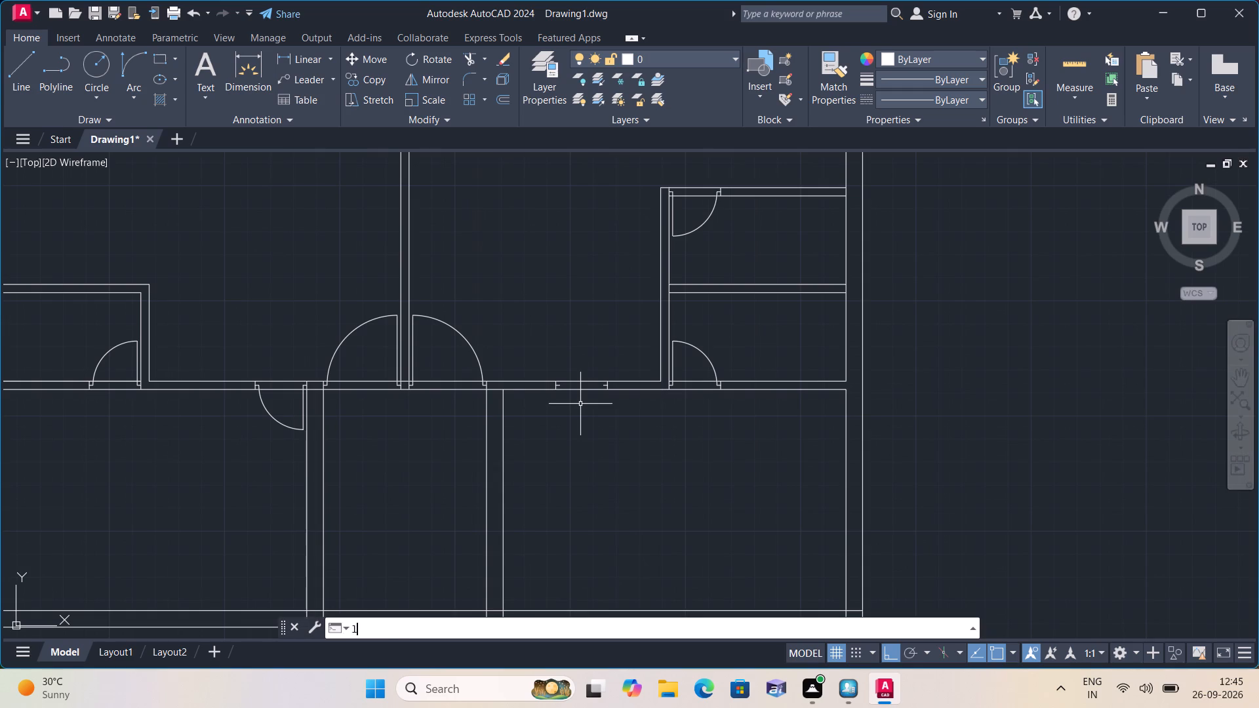
scroll(556, 393, up, 4)
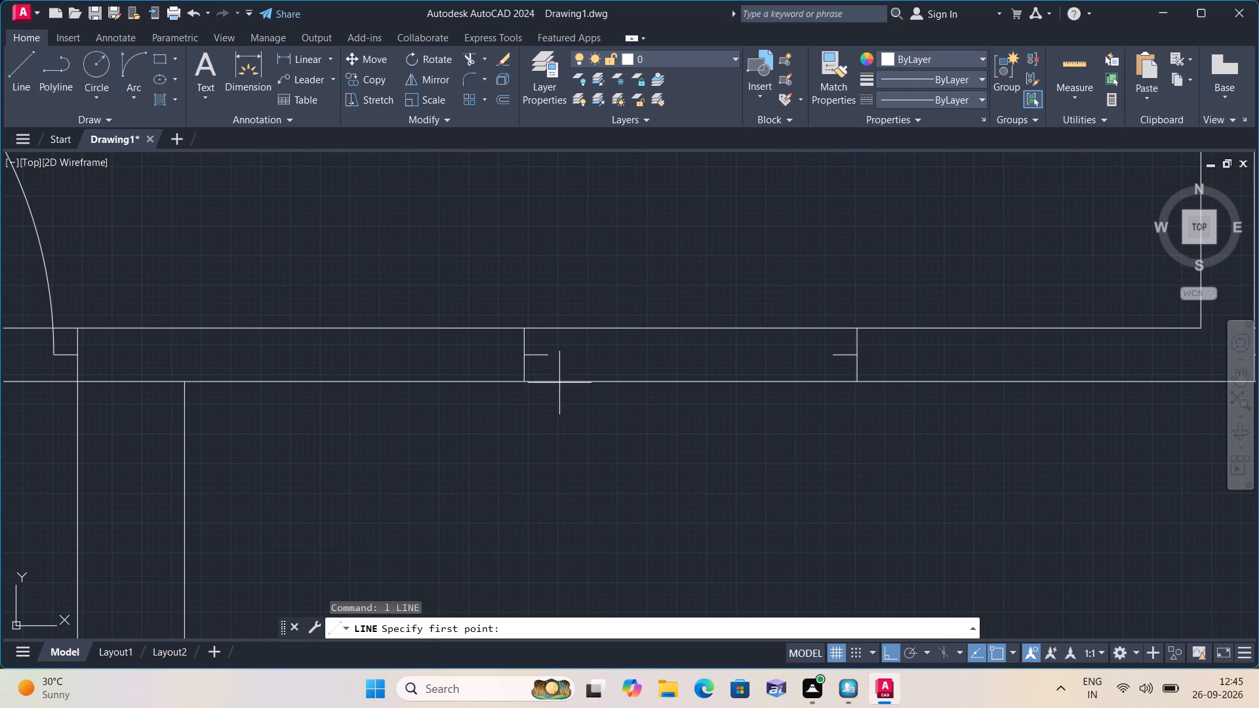
click(547, 353)
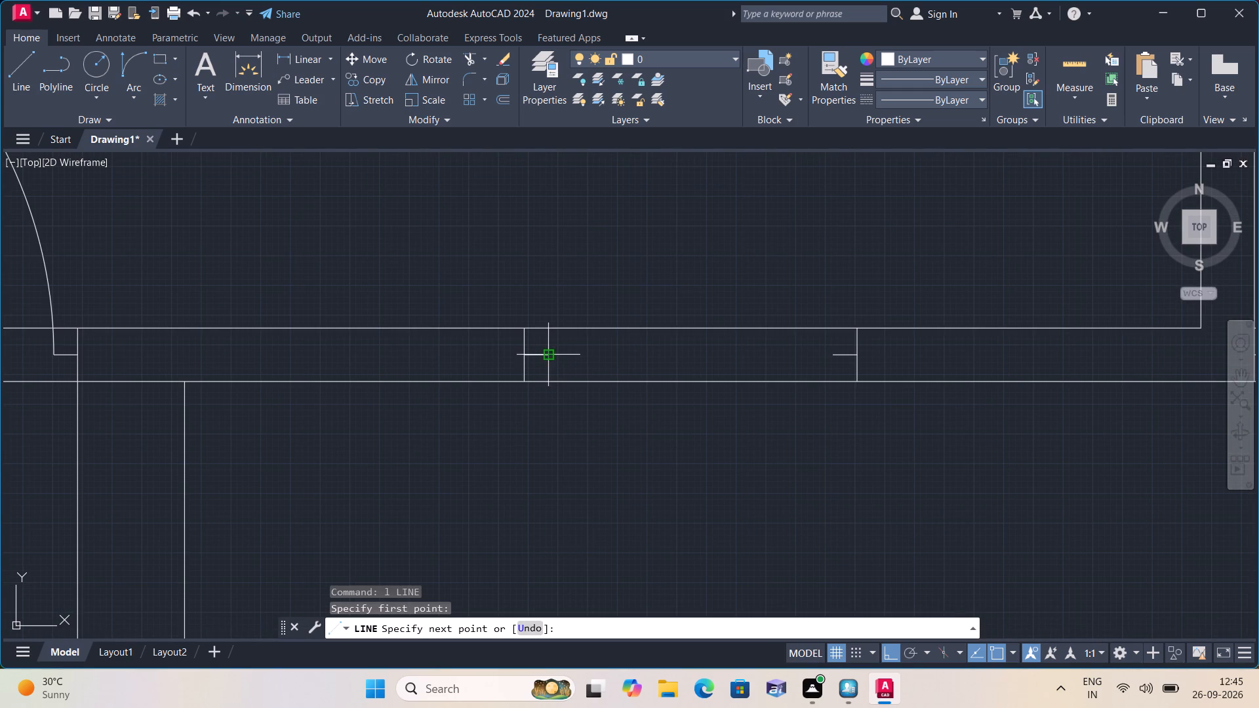
key(2)
text(')
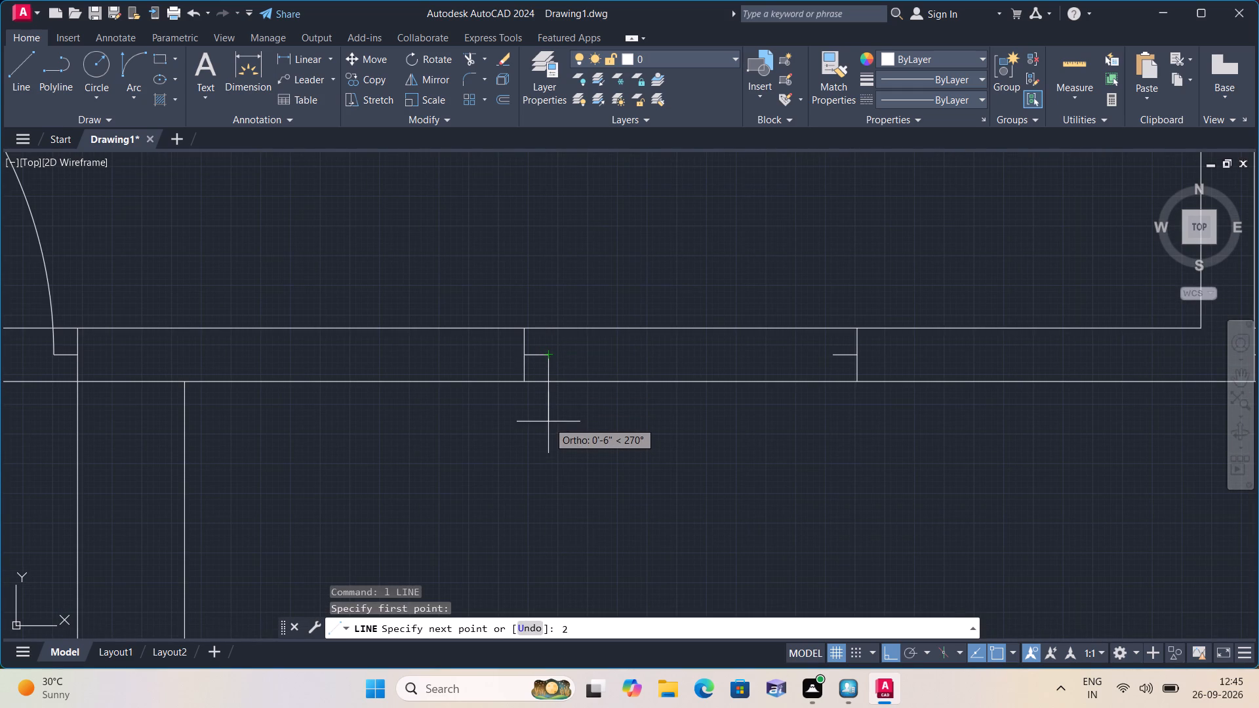
key(space)
key(Escape)
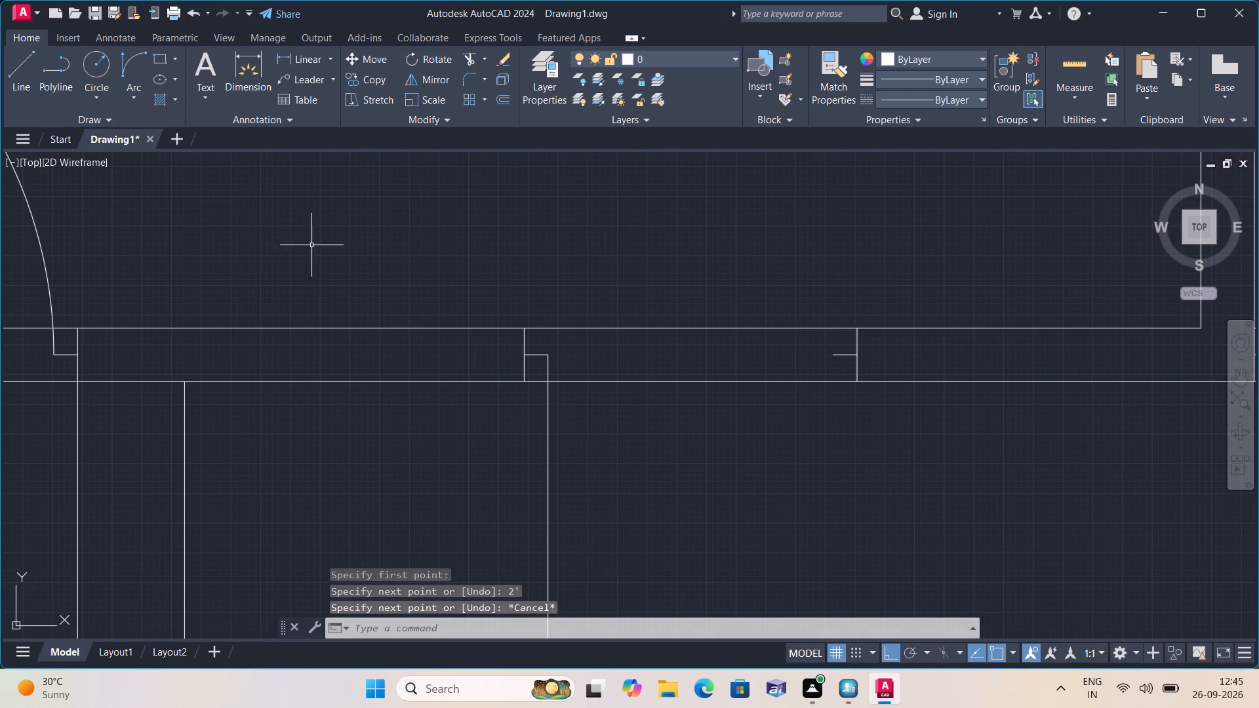
Draw the door's swing arc by start, end and direction, from the leaf's lower end to the right frame stub.
click(128, 93)
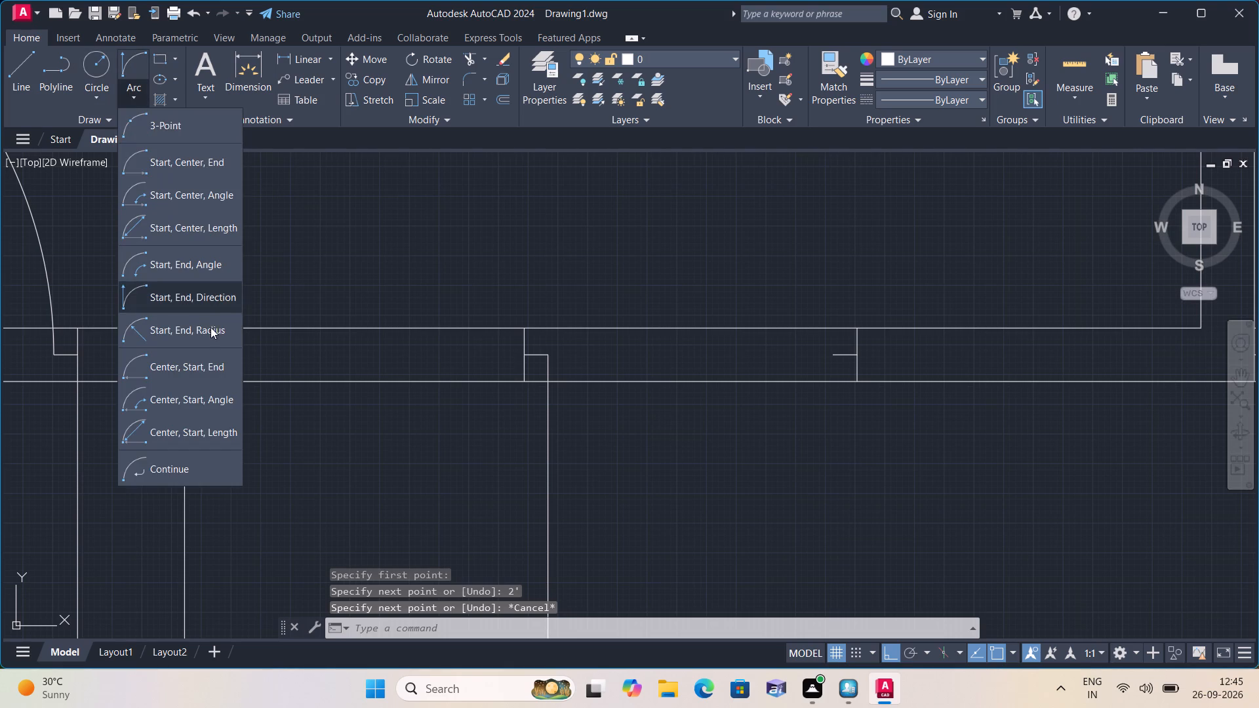
click(212, 297)
scroll(274, 388, down, 2)
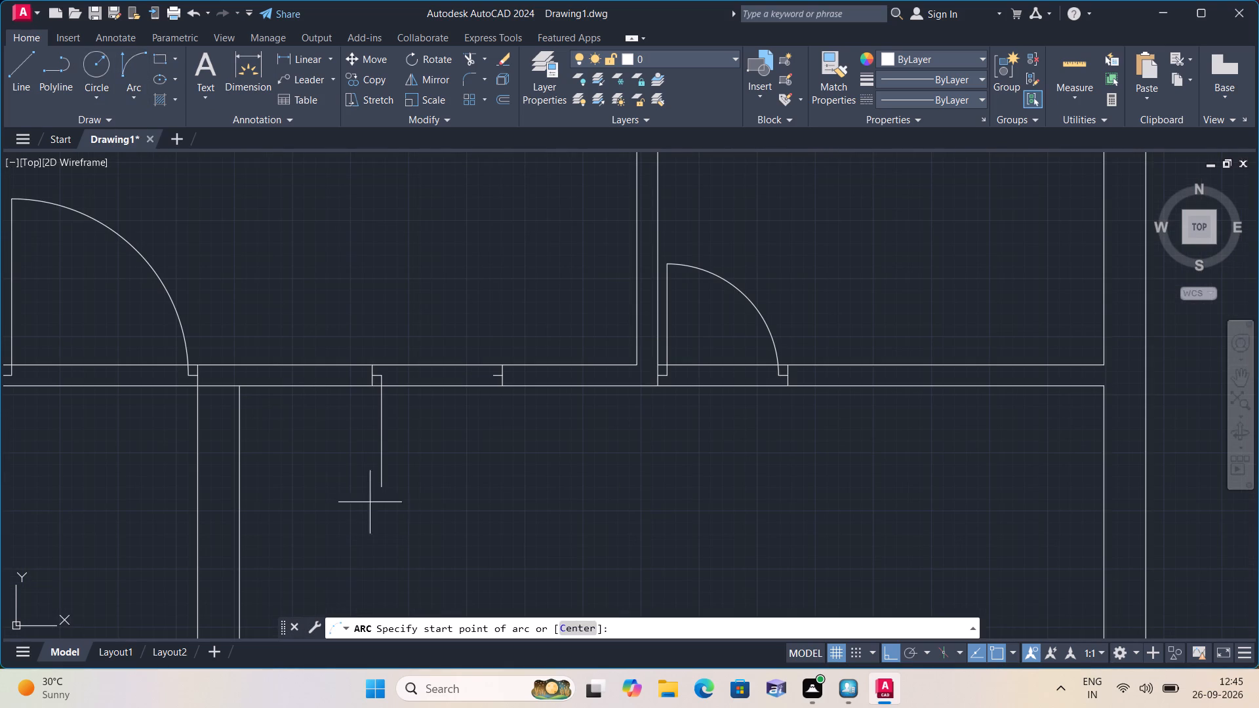
scroll(391, 503, up, 2)
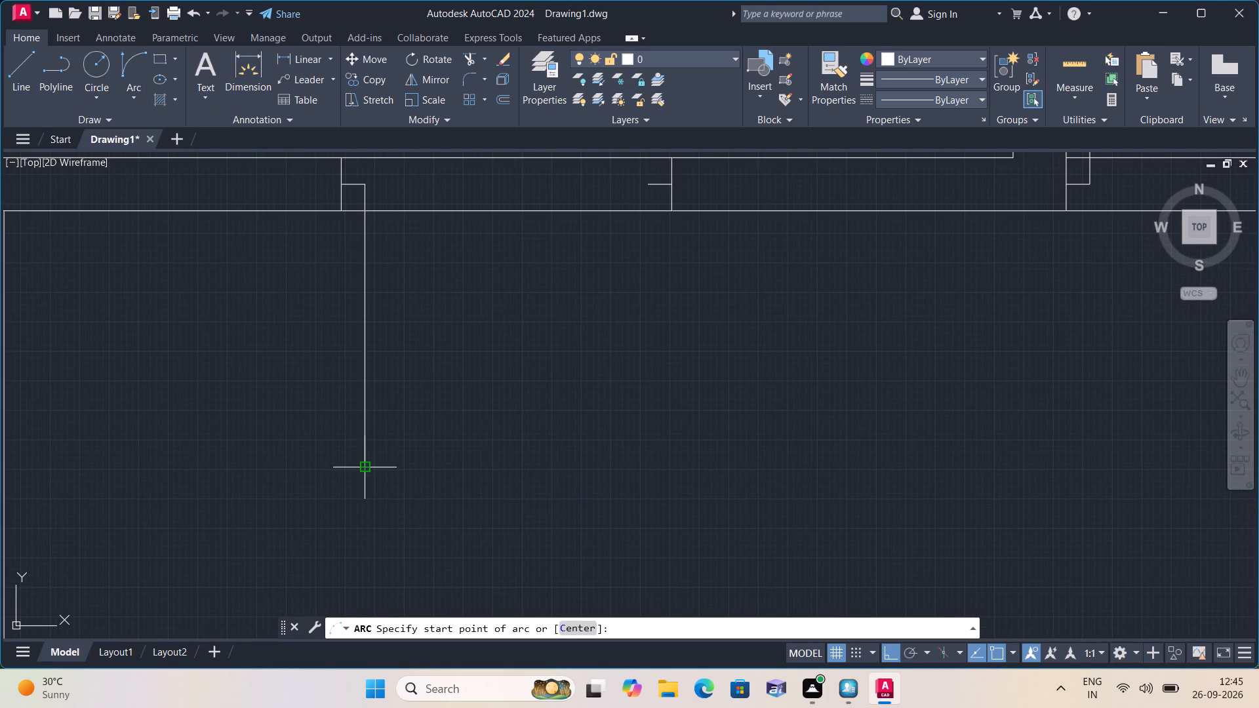
click(369, 467)
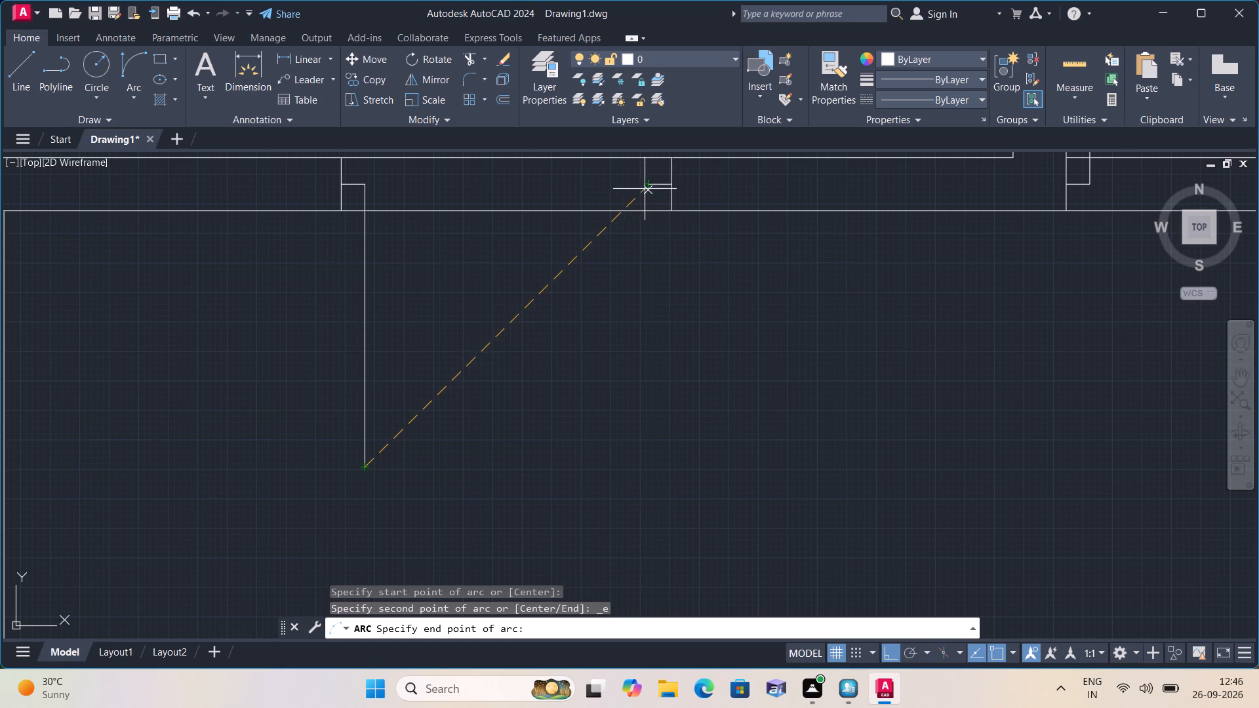
click(647, 185)
click(634, 389)
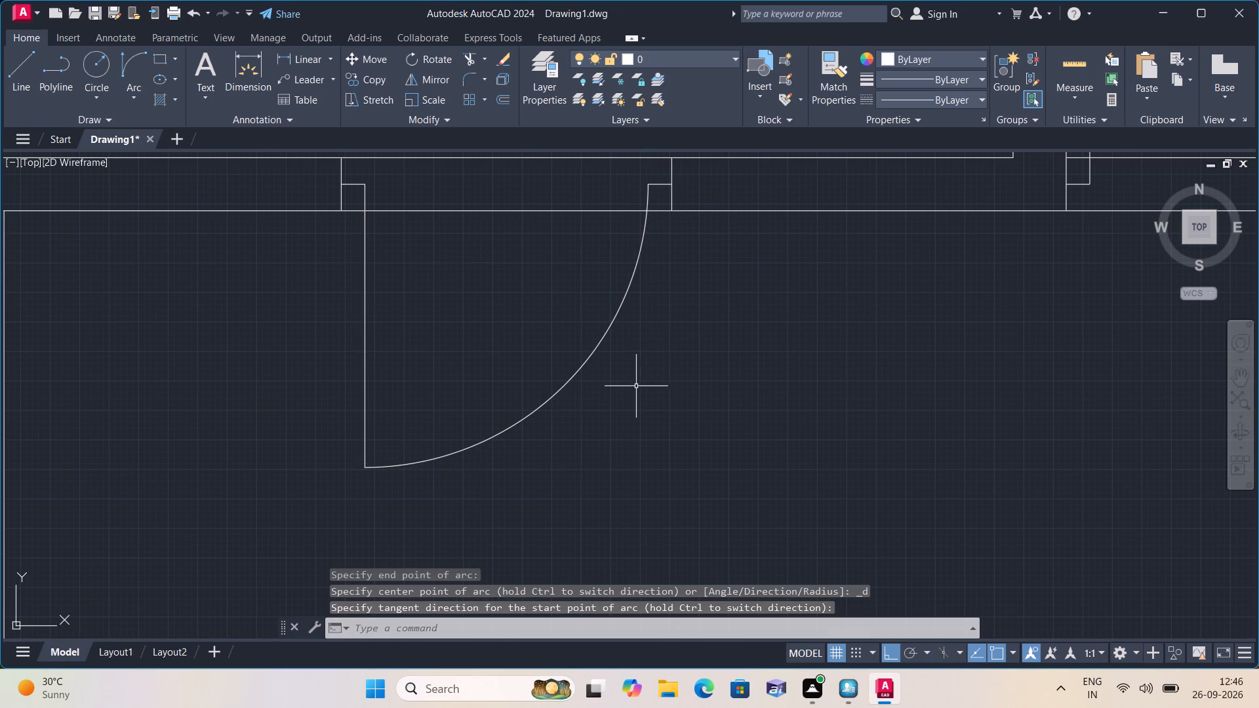
Trim both wall faces out of the door opening of the small lower-left room, including the pieces at its frame stubs.
scroll(666, 331, down, 4)
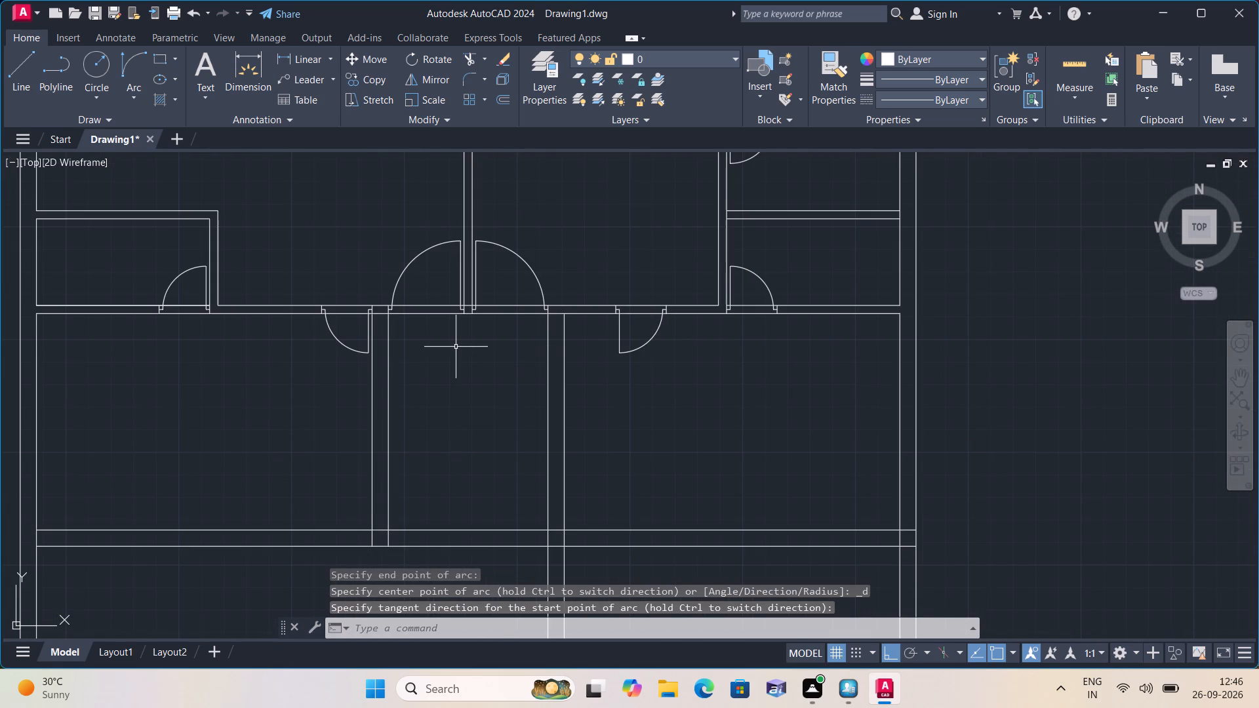
middle_drag(456, 347, 575, 605)
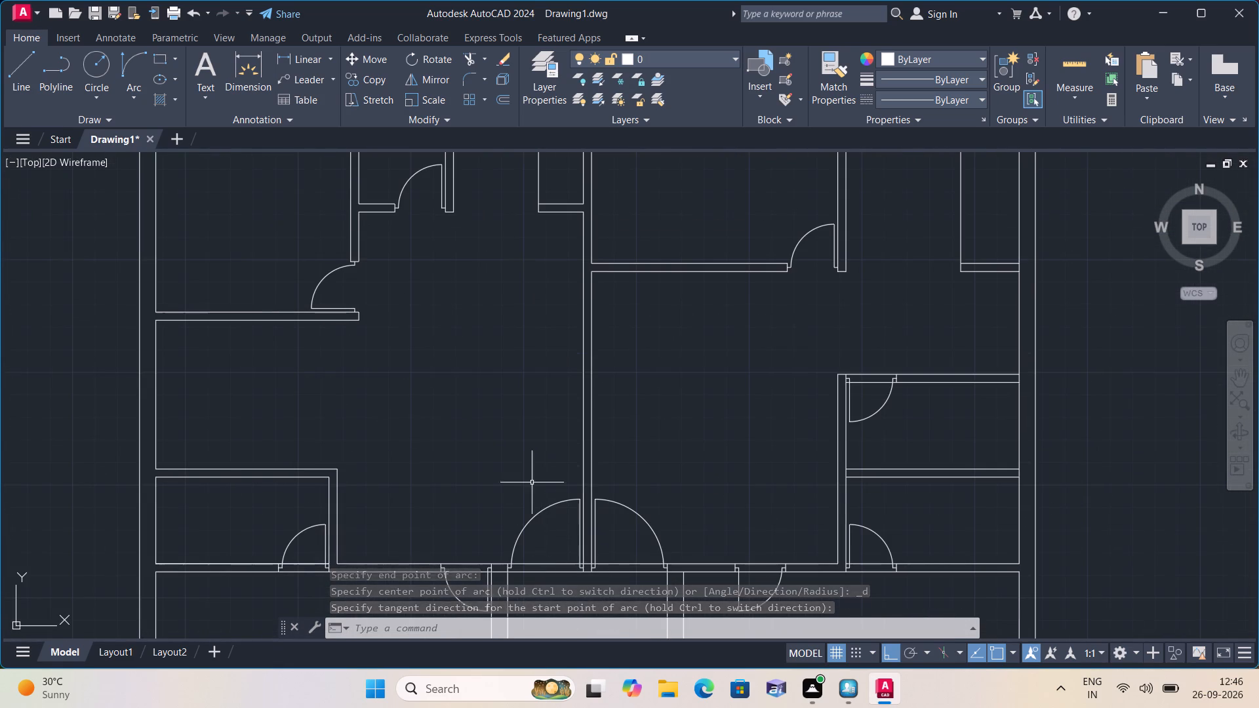
scroll(493, 459, down, 1)
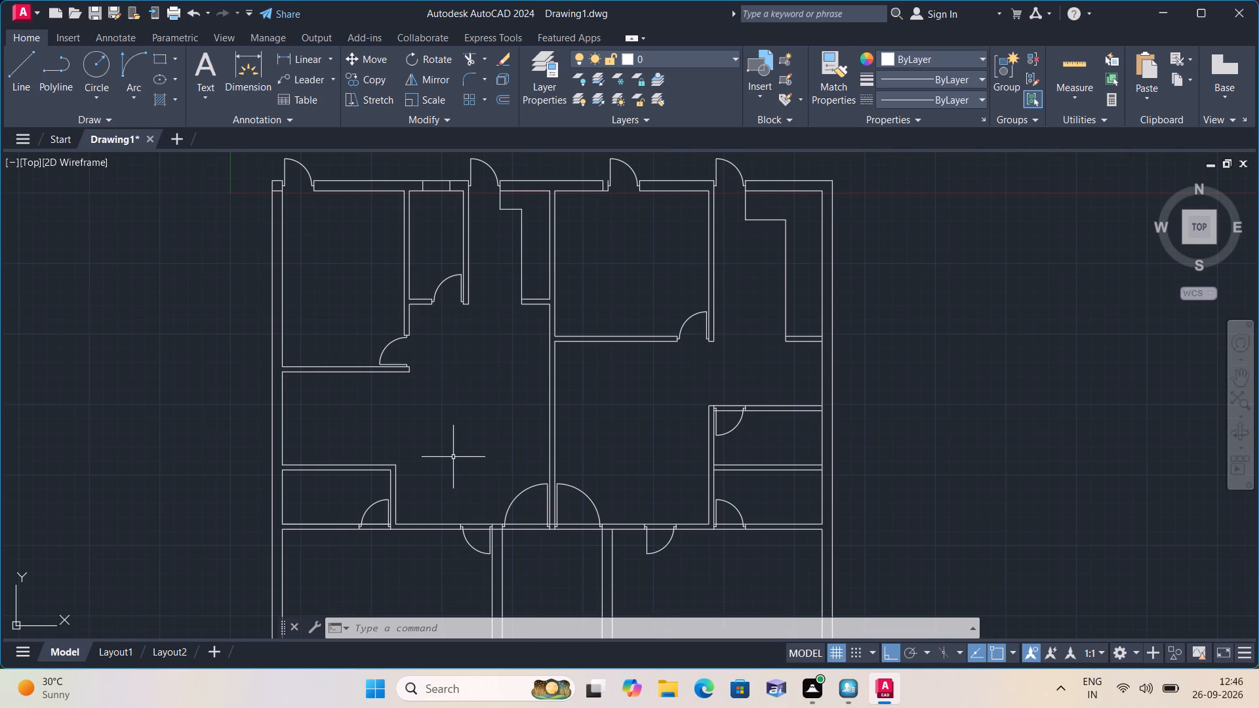
text(trim)
key(space)
middle_drag(453, 456, 486, 386)
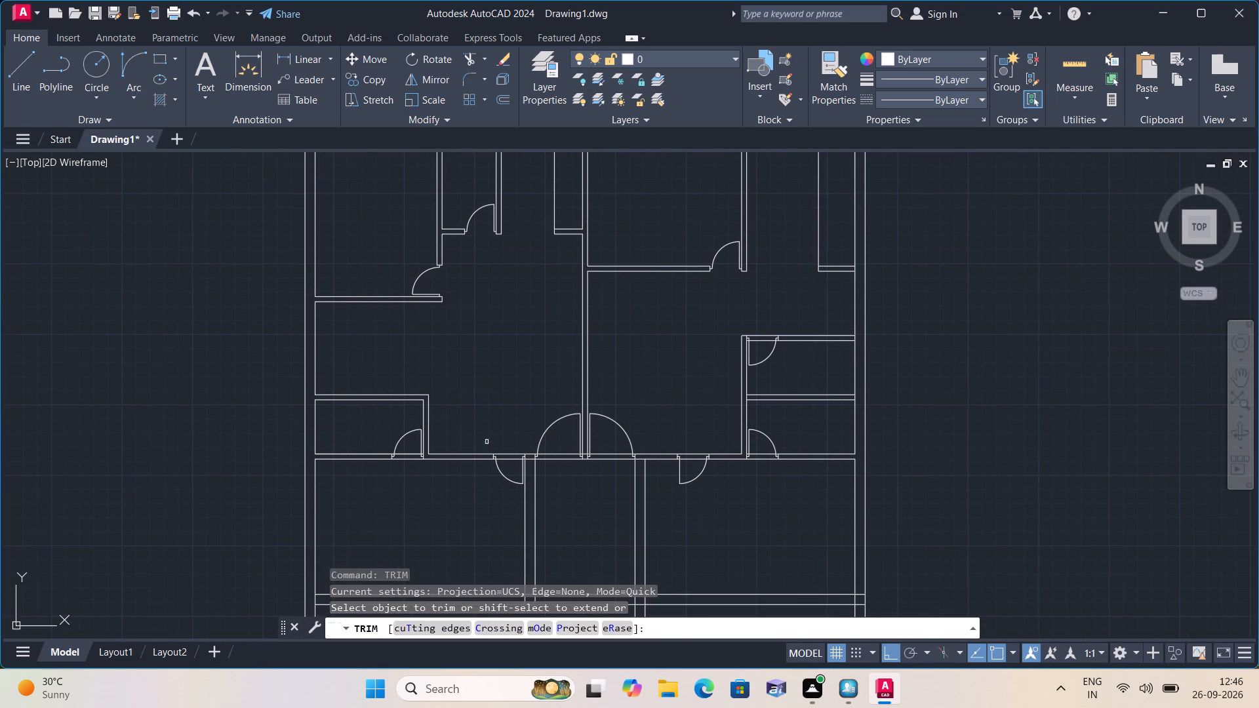
scroll(416, 490, up, 3)
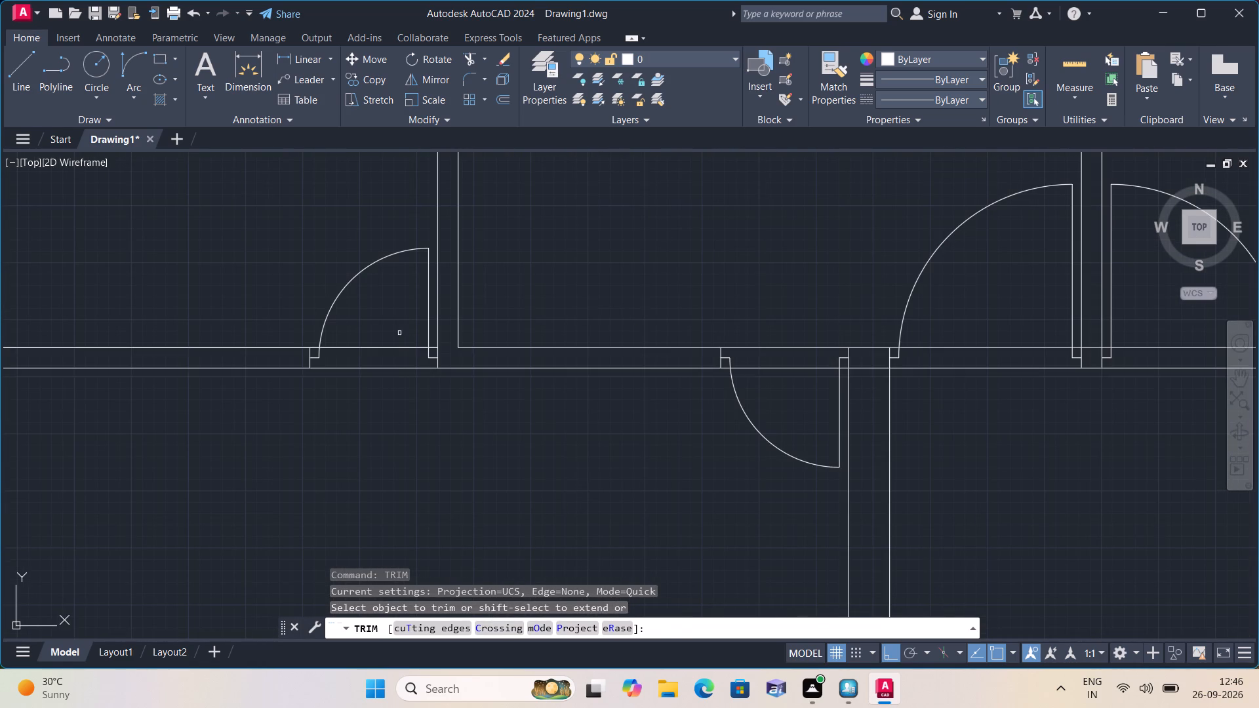
drag(396, 333, 401, 360)
click(389, 435)
click(391, 358)
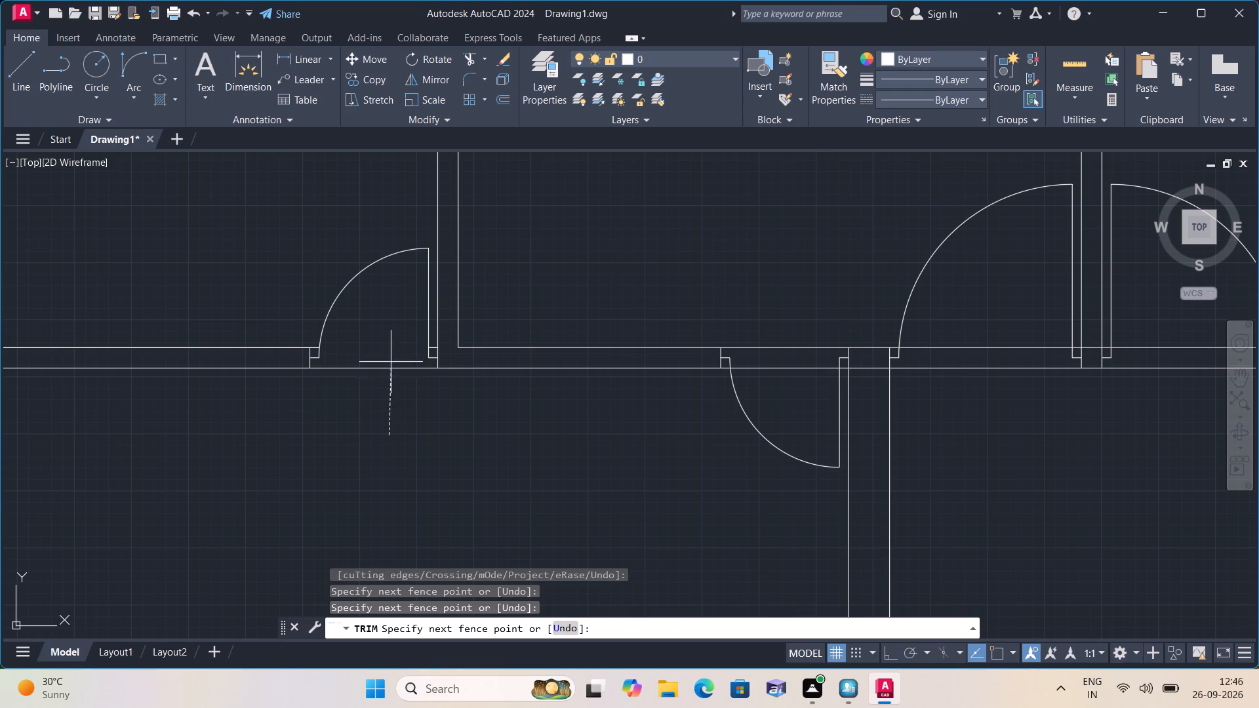
scroll(308, 352, up, 1)
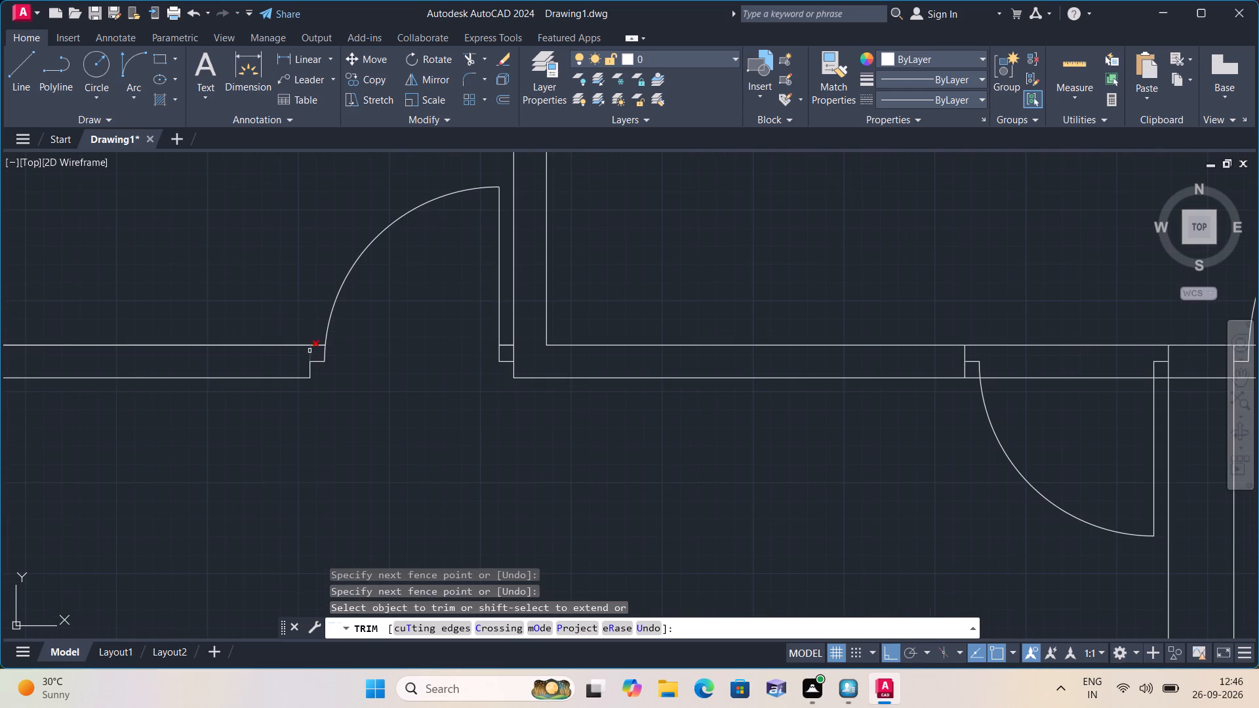
click(320, 344)
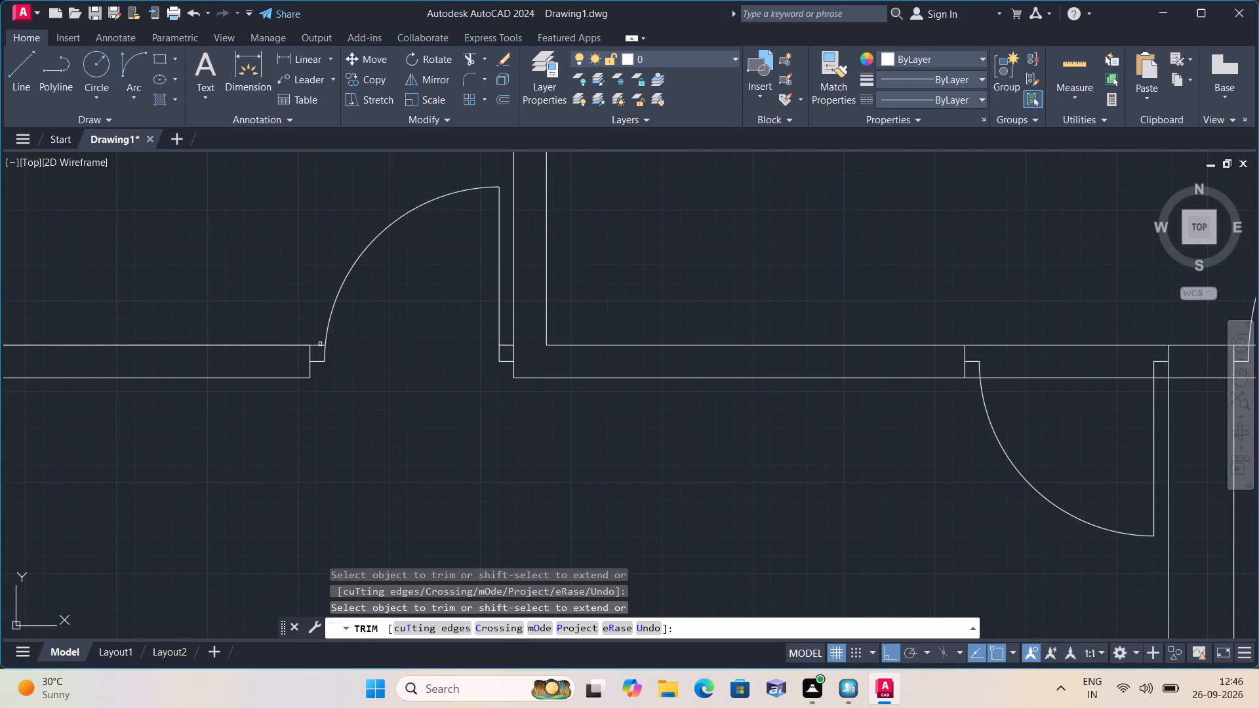
click(319, 345)
click(508, 345)
click(508, 345)
Trim both wall faces out of the adjacent downward-swinging door's opening, plus the lower face line across the thick wall beside it.
scroll(508, 345, down, 2)
middle_drag(508, 389, 504, 401)
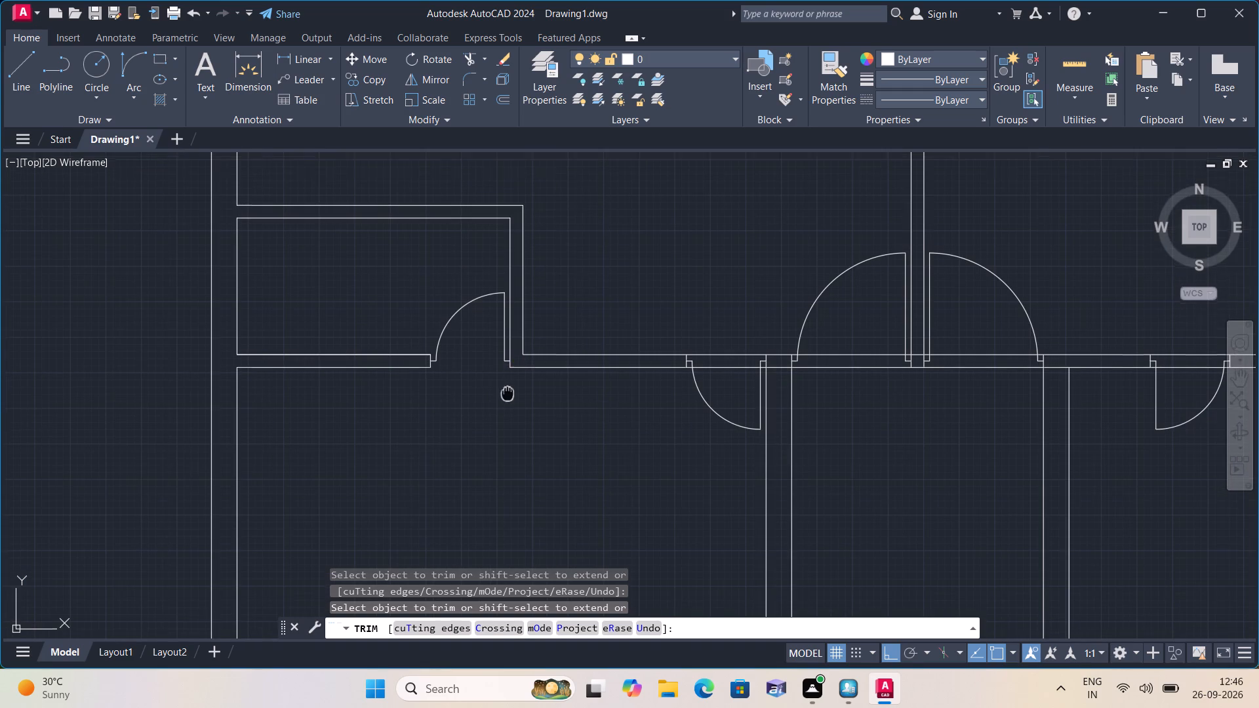
middle_drag(504, 401, 450, 429)
scroll(607, 408, up, 3)
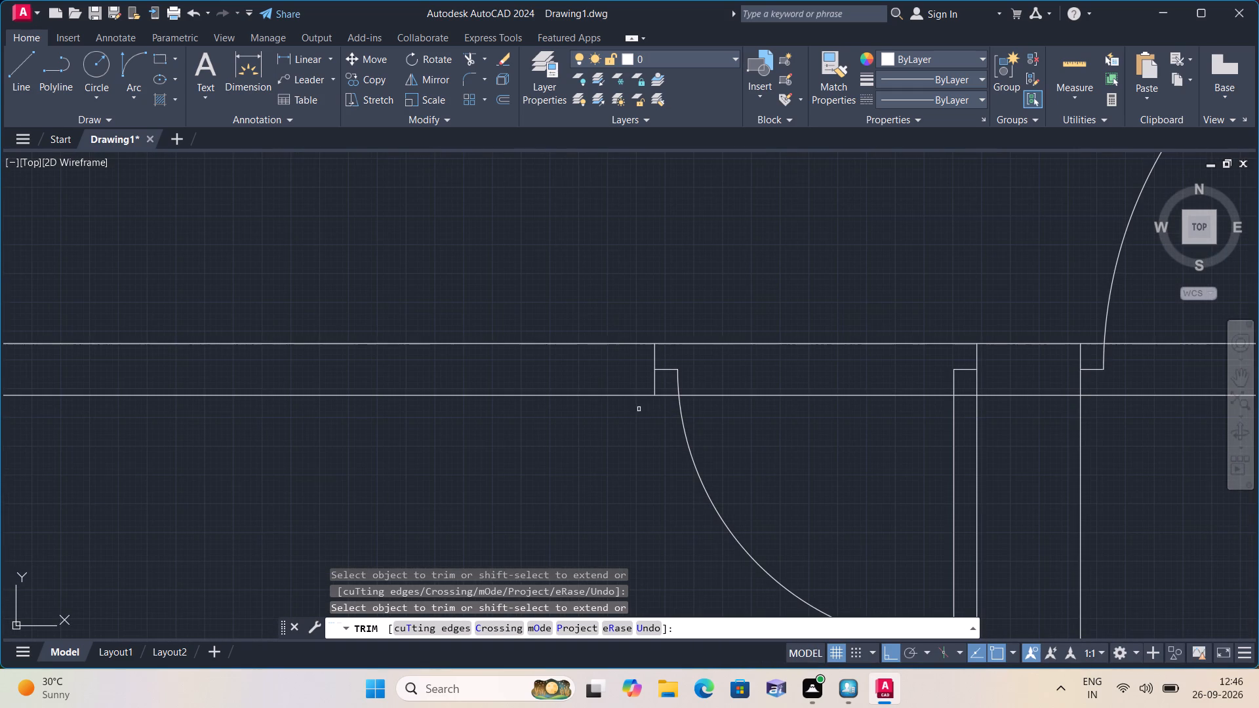
click(659, 397)
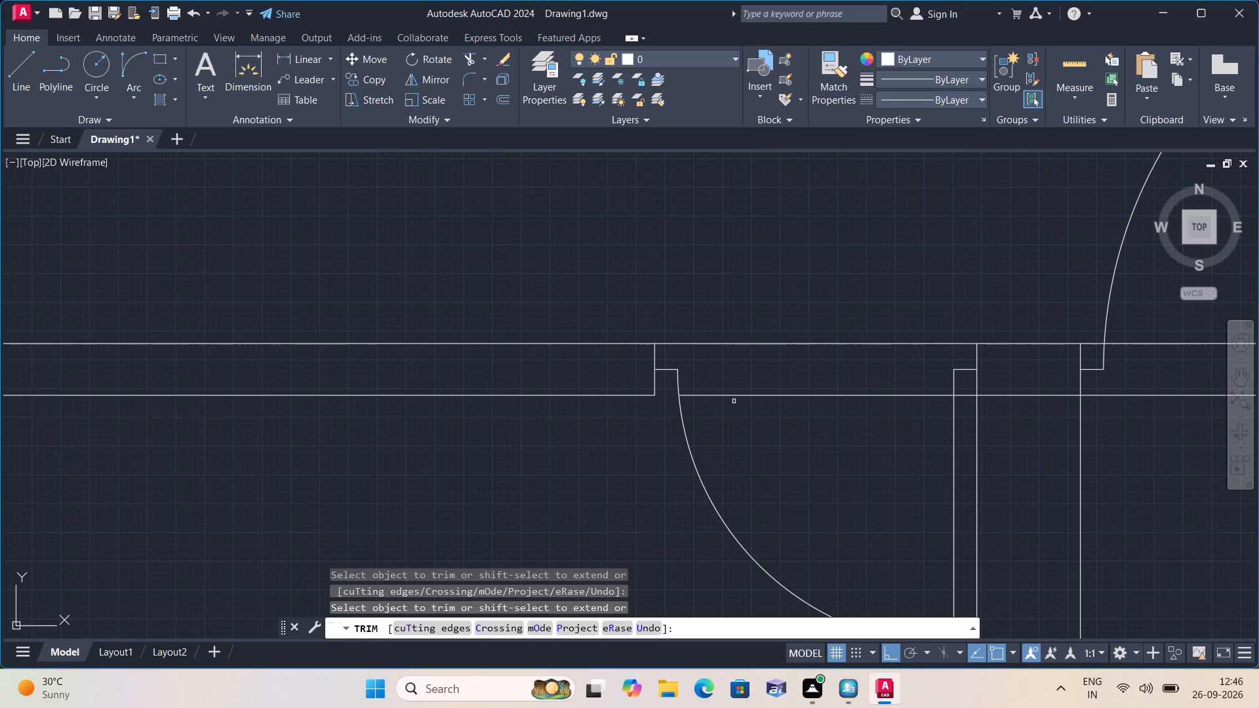
click(734, 401)
click(732, 317)
middle_drag(732, 316, 692, 313)
scroll(732, 316, down, 1)
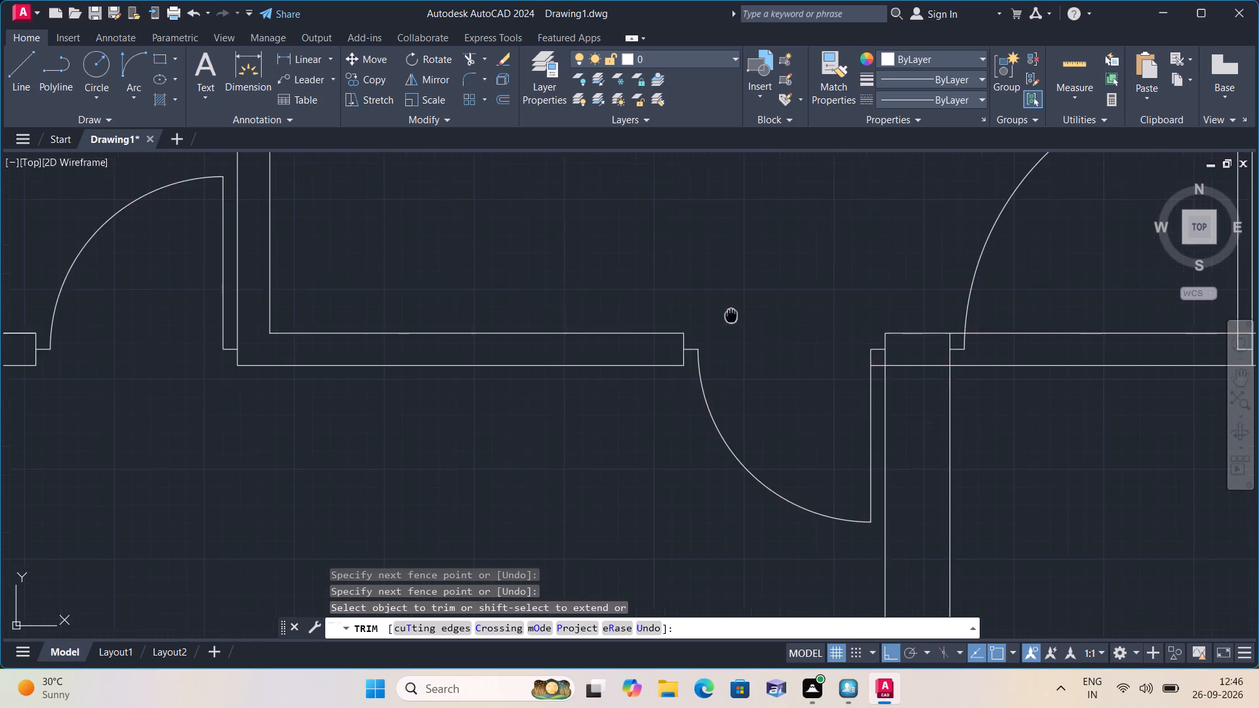
middle_drag(692, 313, 600, 312)
scroll(656, 368, up, 1)
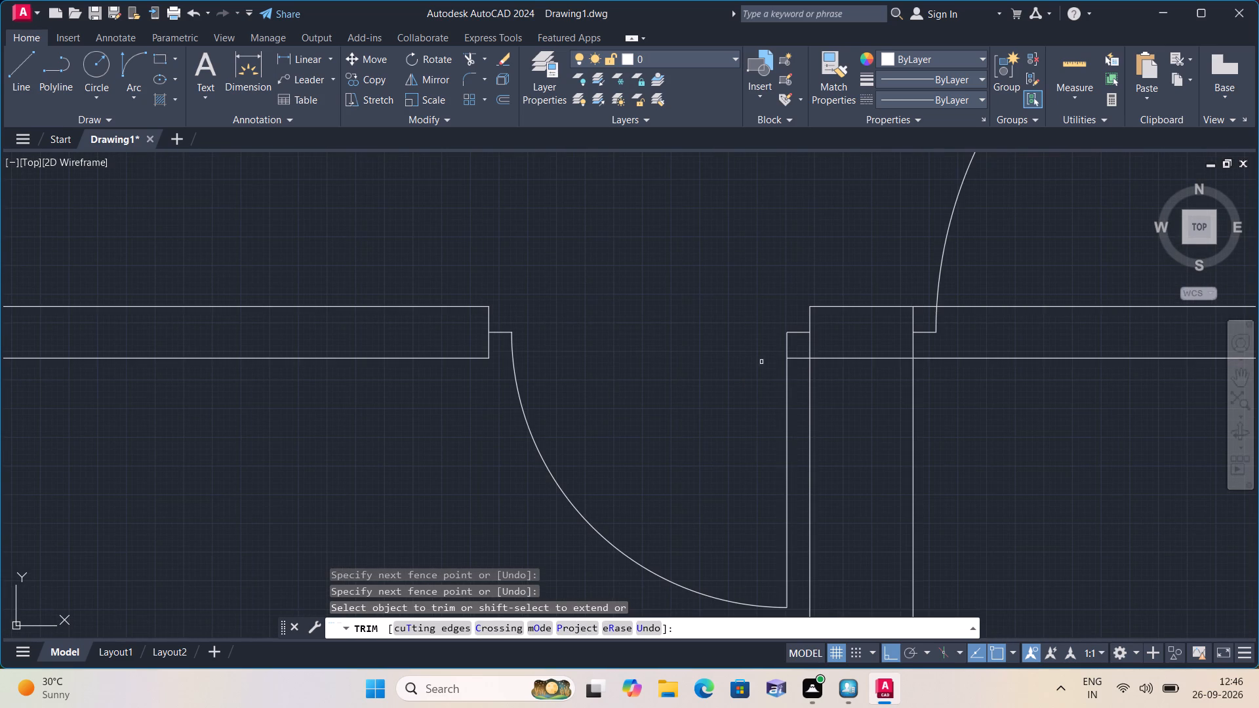
click(797, 361)
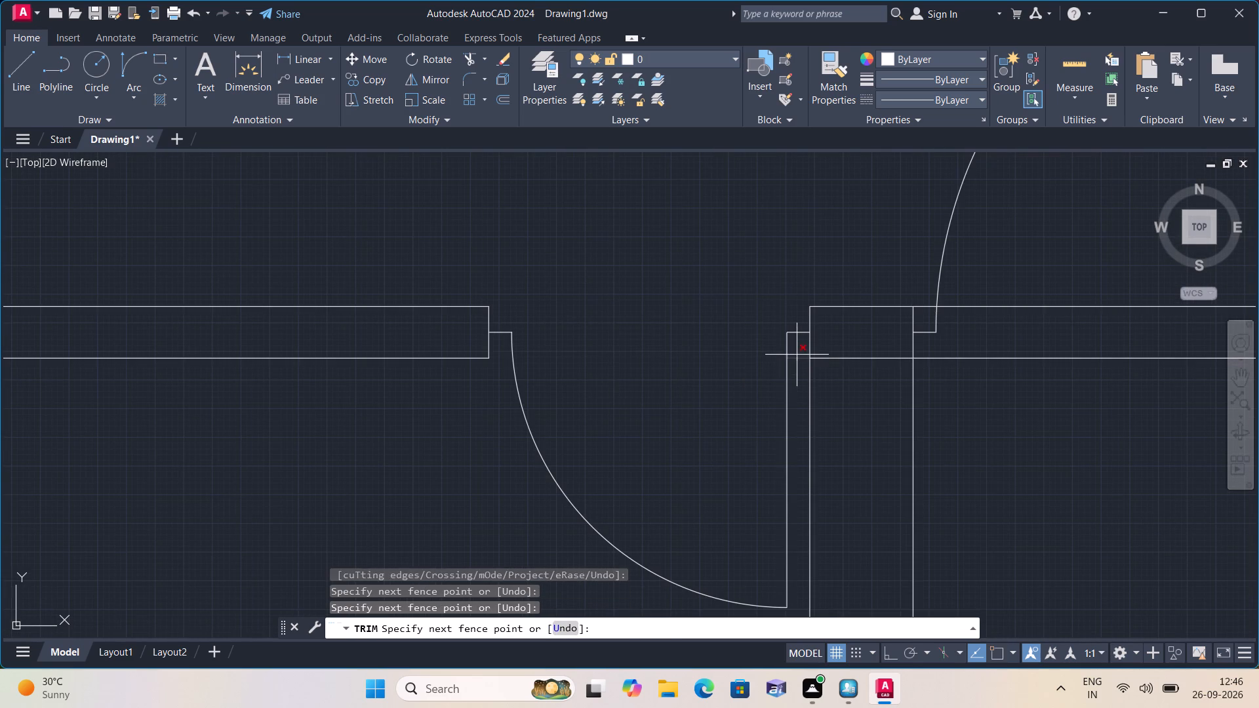
click(797, 355)
click(829, 359)
scroll(819, 360, down, 1)
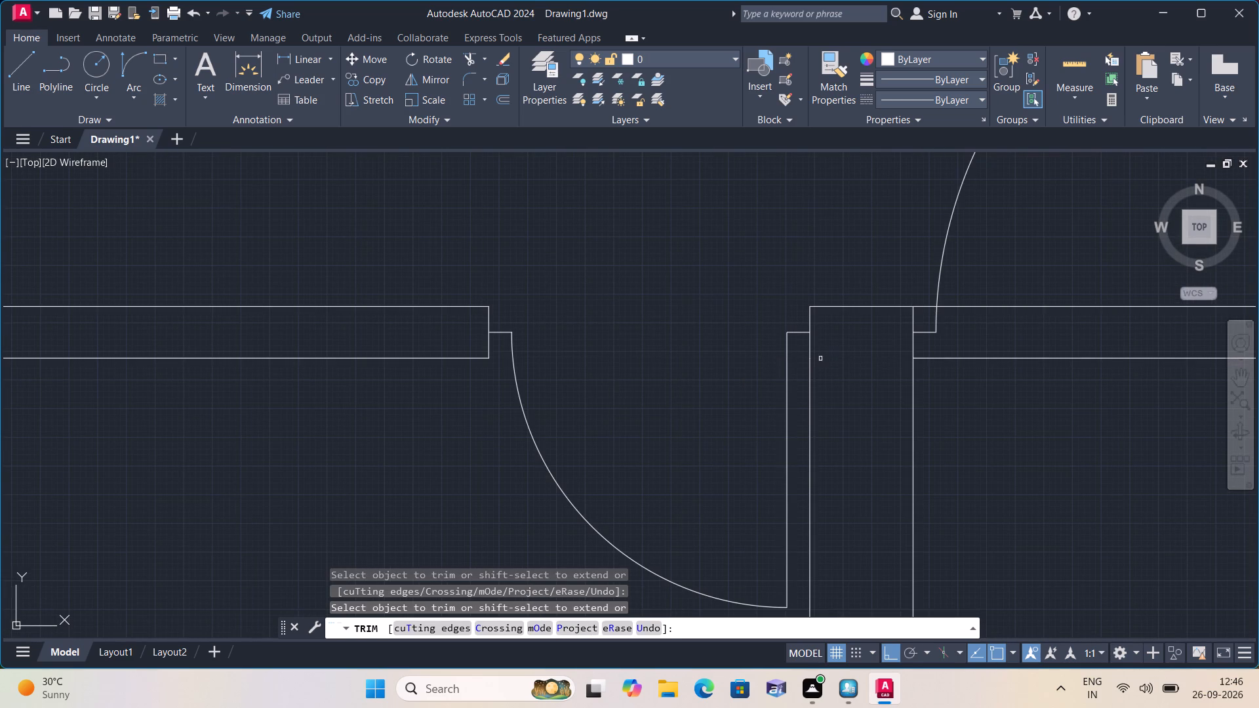
Trim both wall faces out of the left large door's opening in the central pair, including the pieces at its stub and leaf.
scroll(819, 360, down, 1)
middle_drag(920, 382, 749, 377)
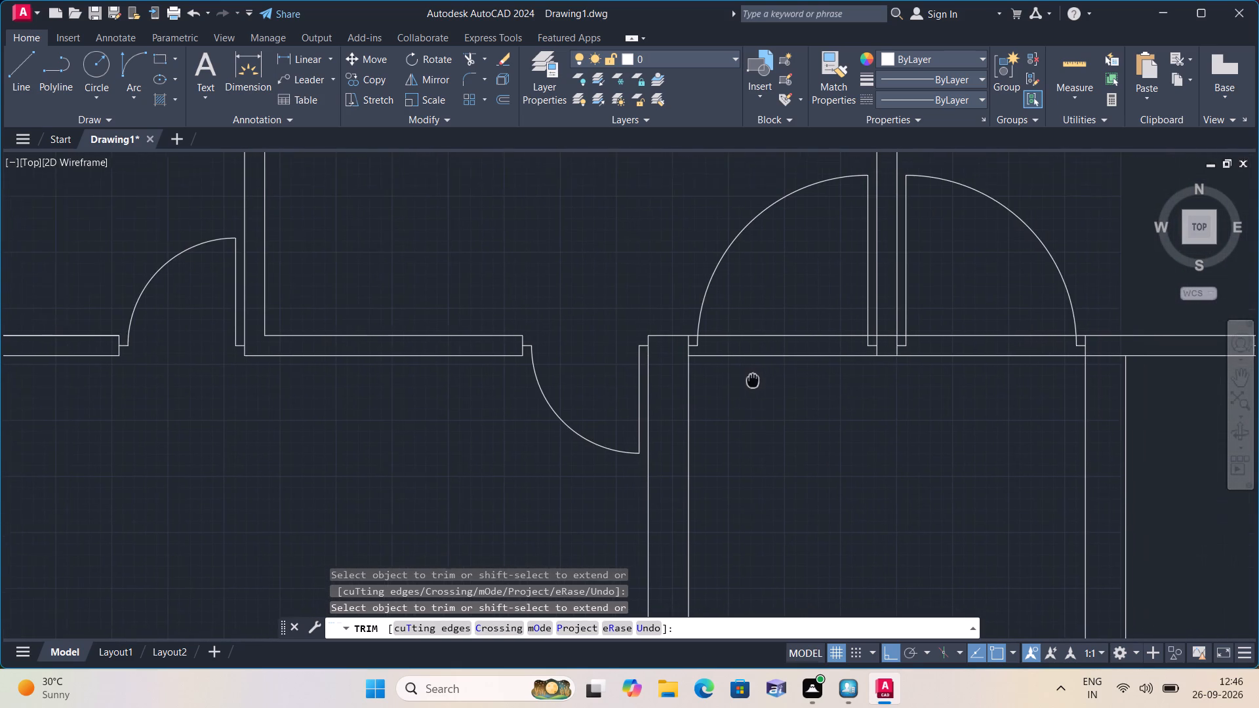
middle_drag(749, 377, 749, 376)
click(767, 368)
click(772, 320)
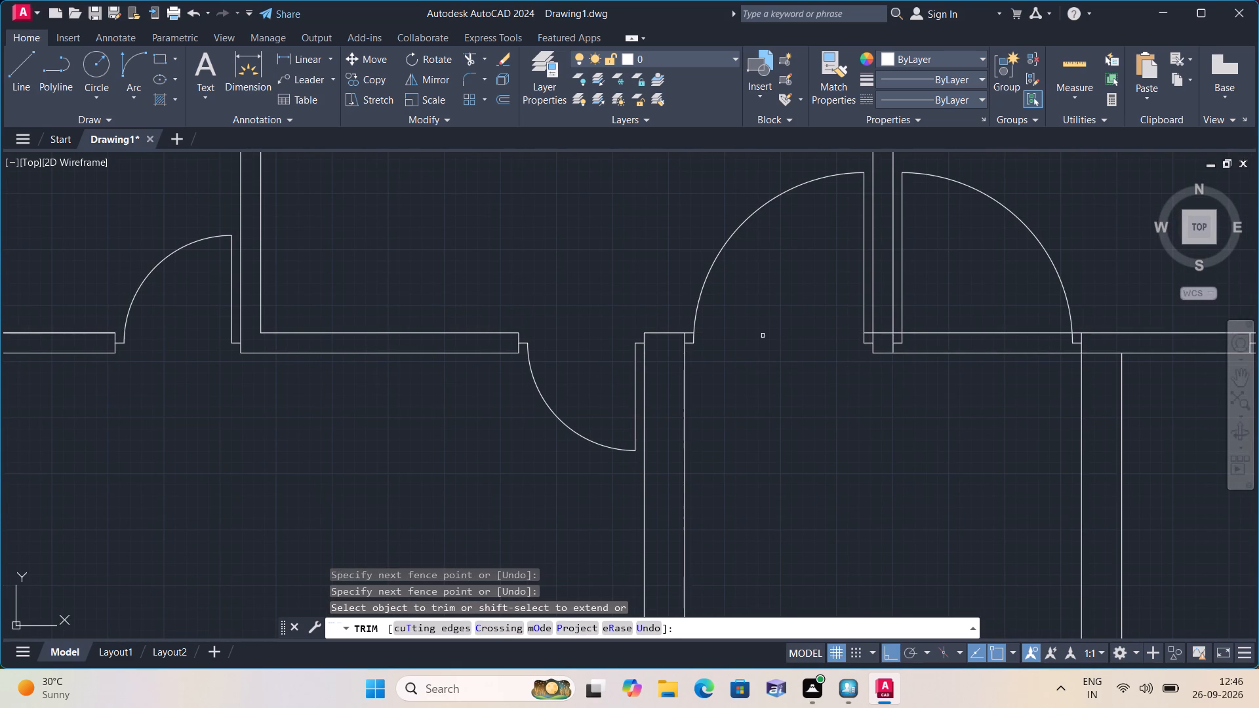
scroll(687, 326, up, 2)
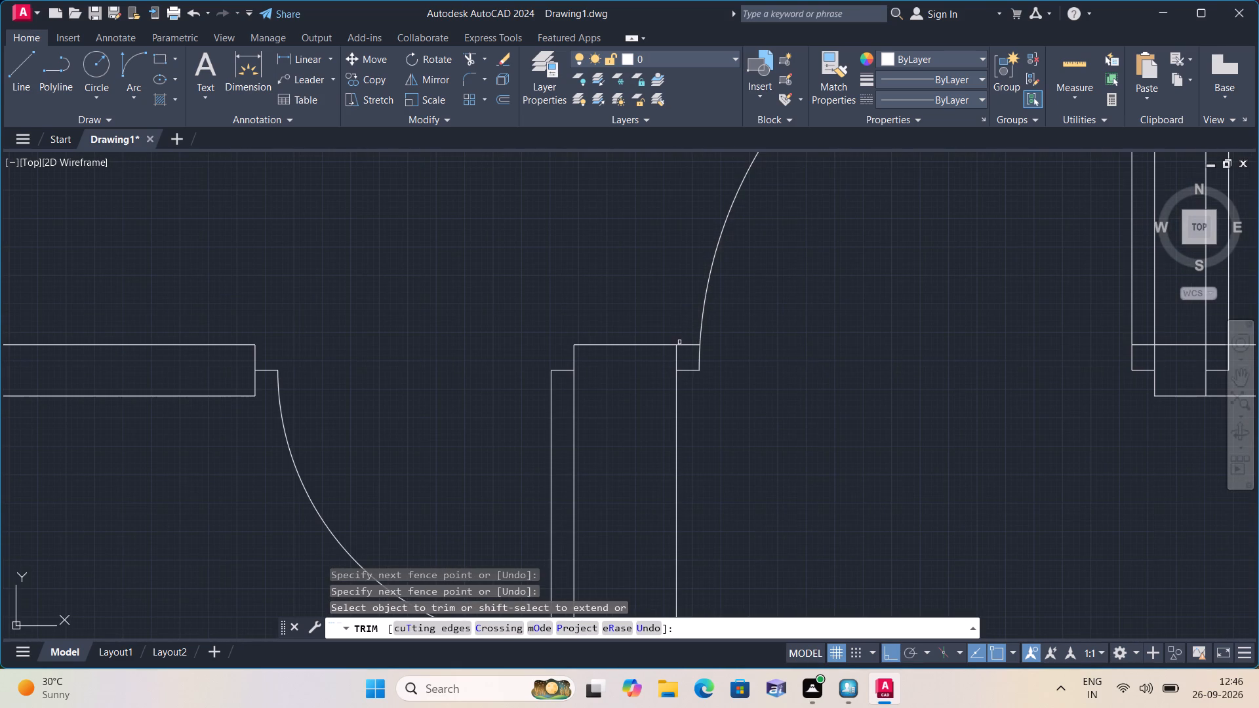
click(683, 343)
scroll(683, 339, down, 2)
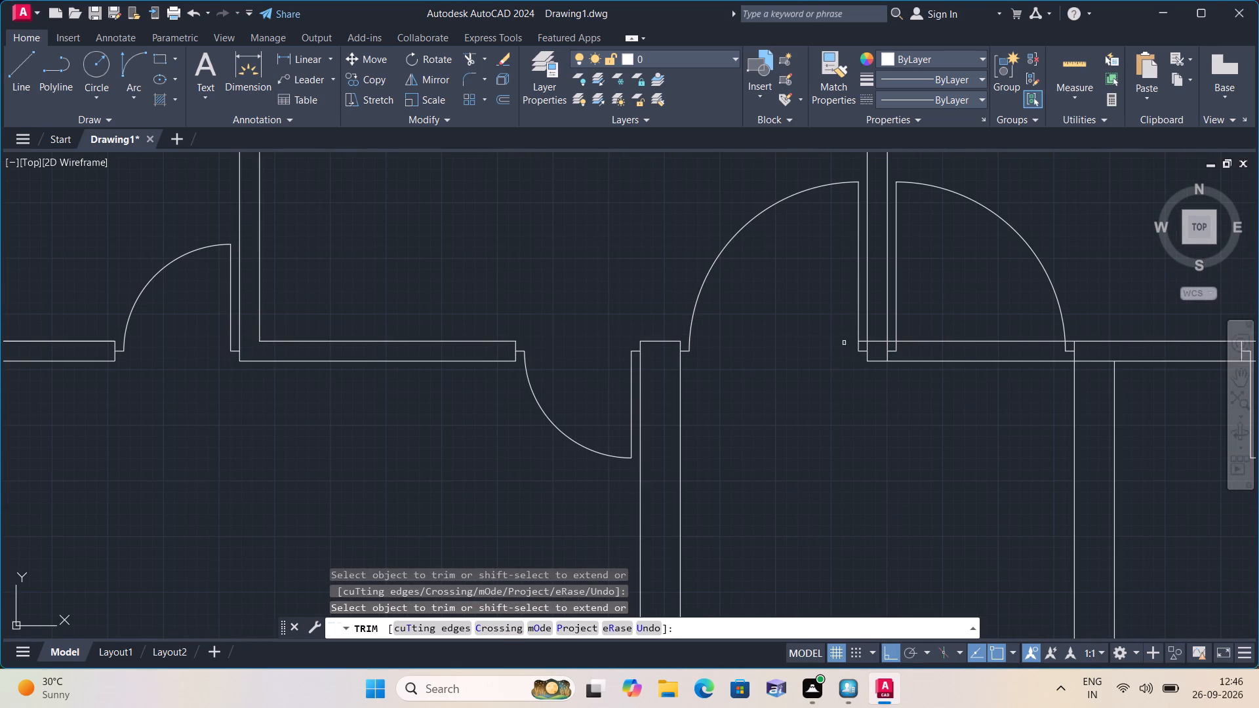
scroll(871, 344, up, 2)
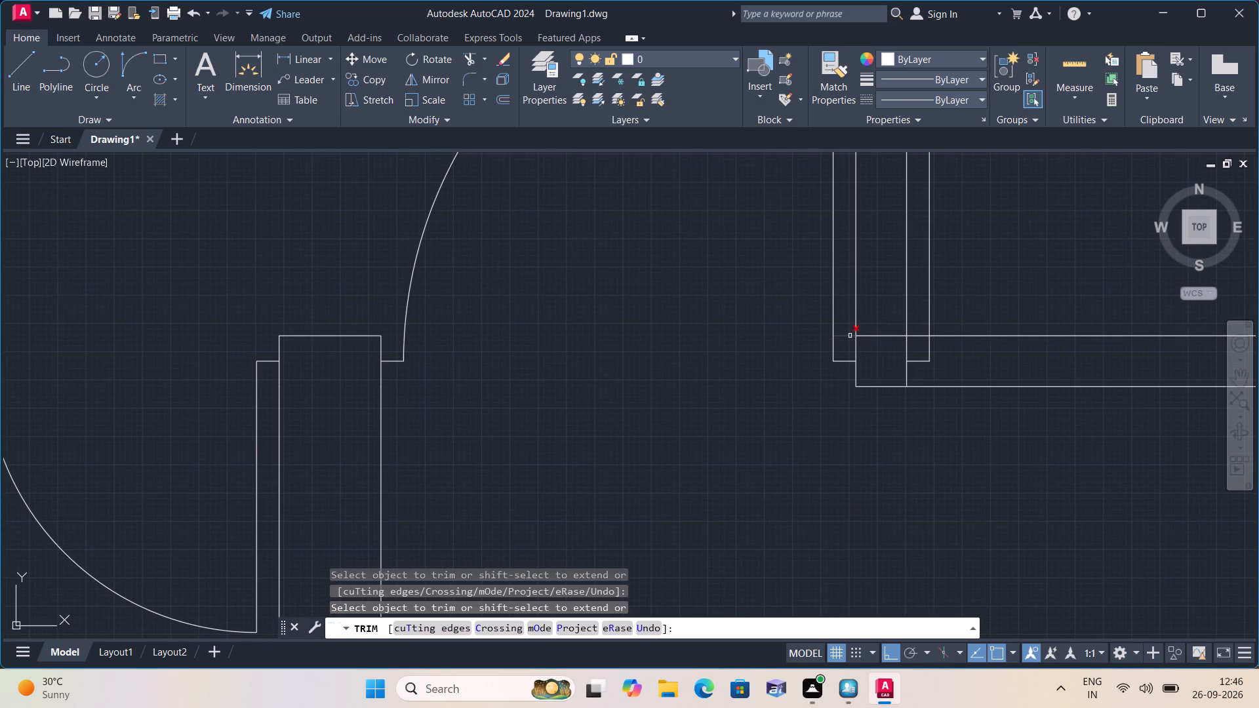
click(850, 334)
Trim both wall faces out of the central pair's right large door opening, plus the face lines across the central partition and the thick wall.
click(874, 337)
click(911, 337)
scroll(915, 361, down, 2)
click(969, 392)
click(959, 324)
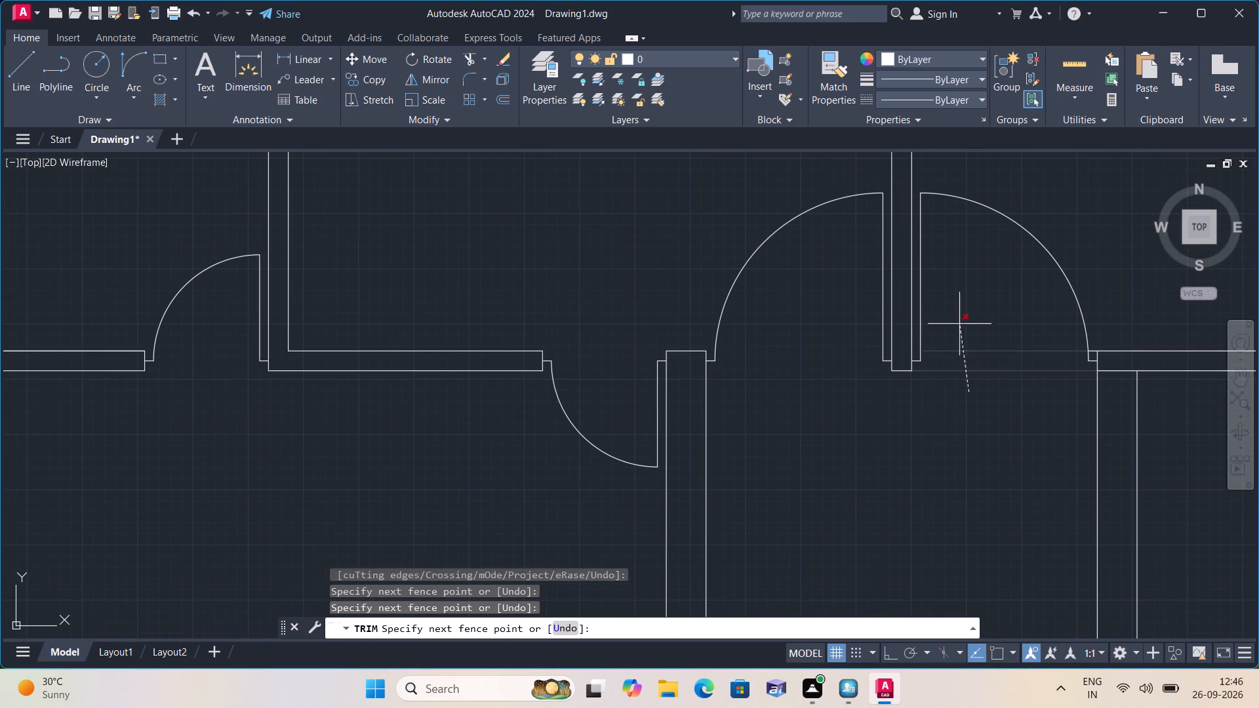
middle_drag(957, 324, 685, 354)
scroll(782, 383, up, 1)
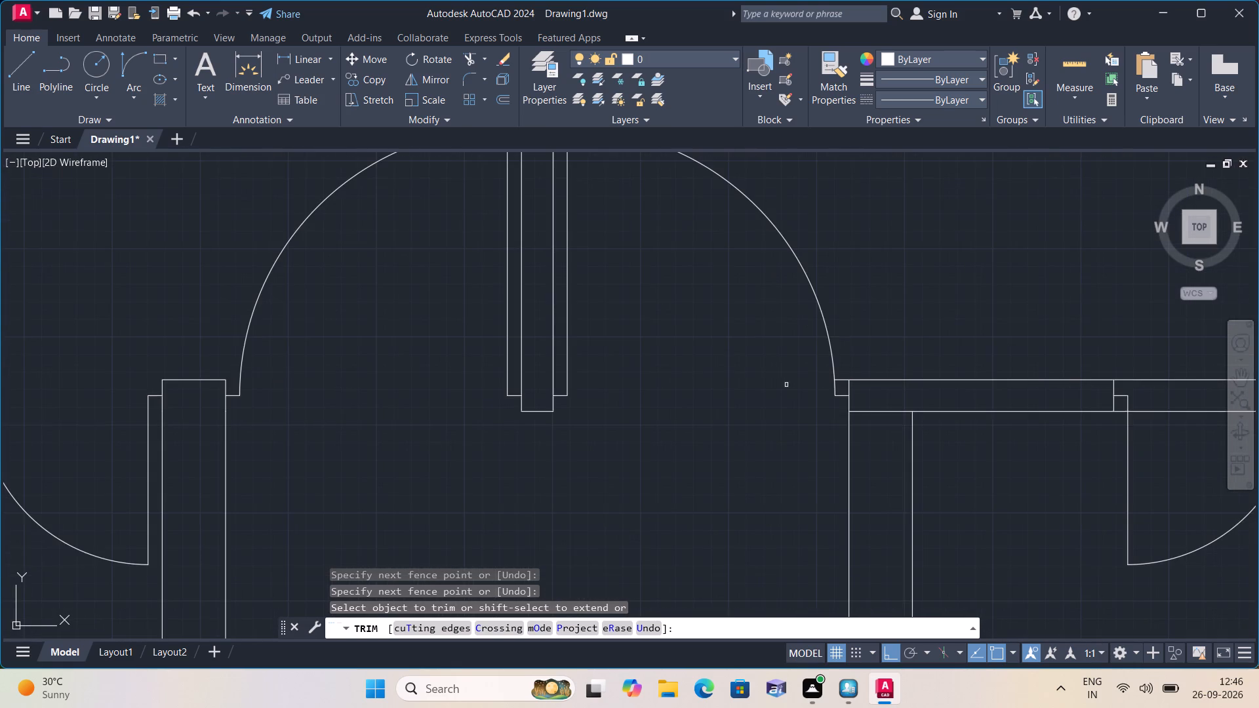
scroll(843, 383, up, 1)
click(839, 376)
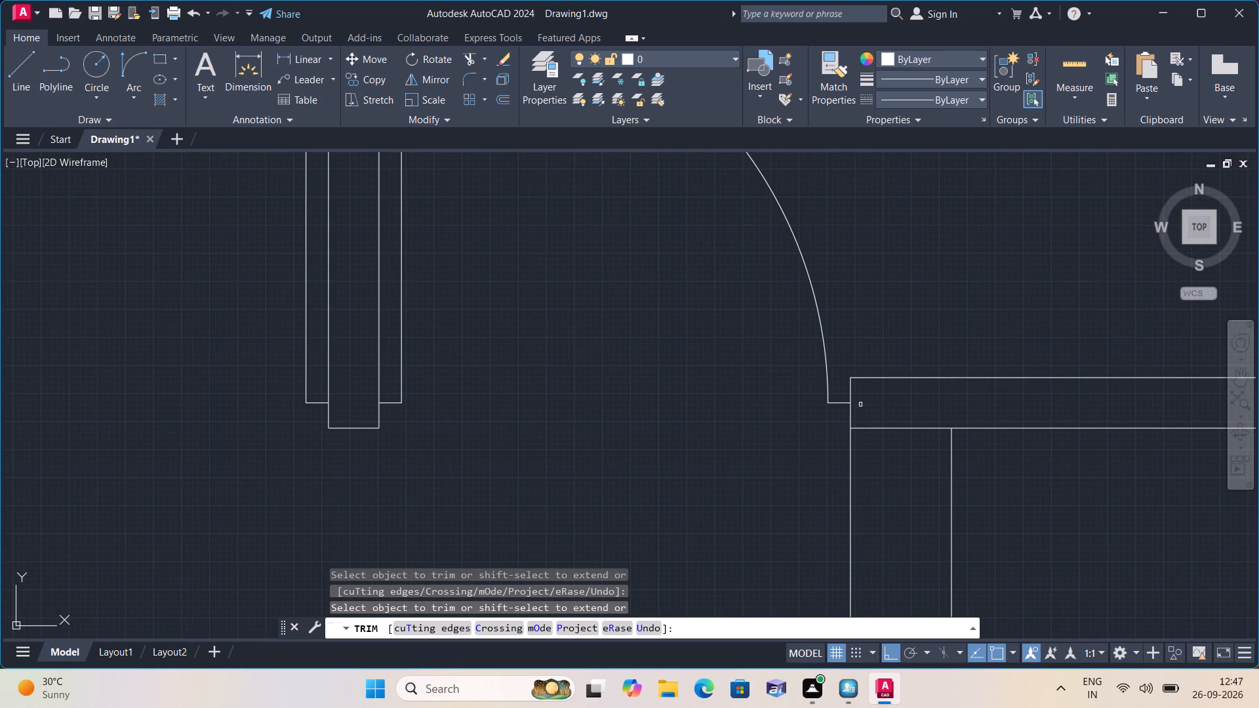
click(871, 428)
Trim both wall faces out of the downward-swinging door's opening east of the central pair, including the pieces at its leaf and frame stub.
scroll(871, 428, down, 2)
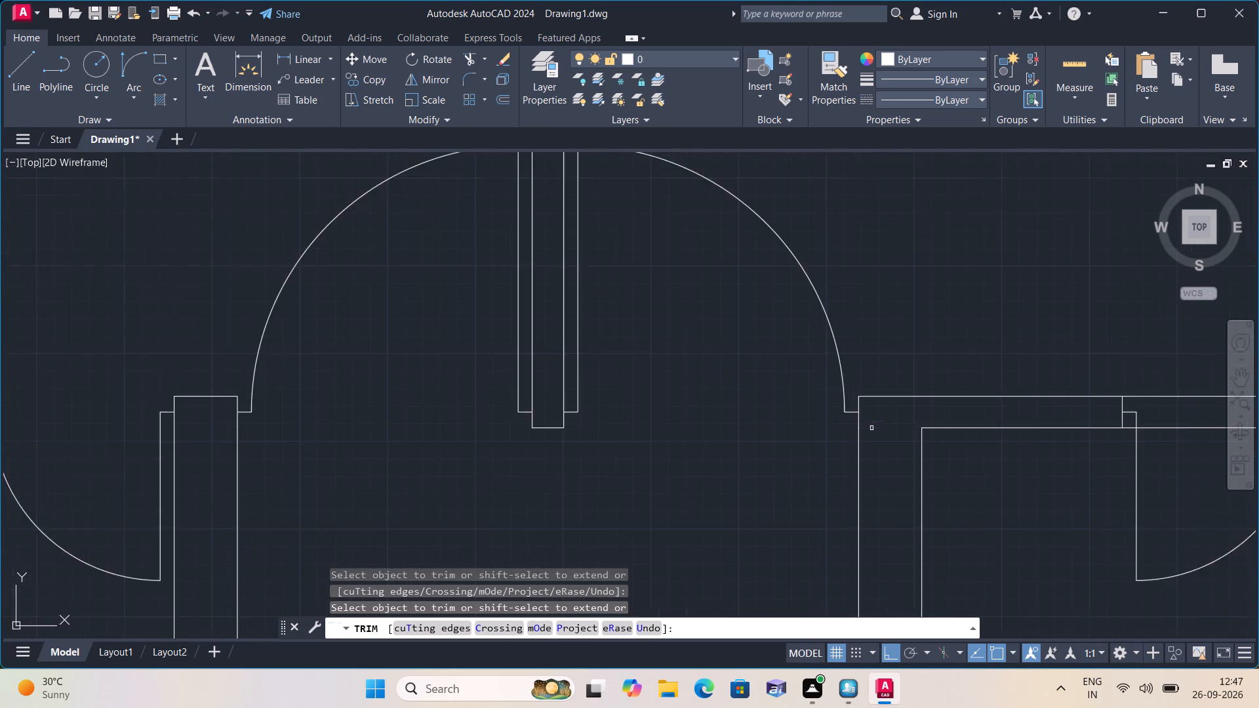
scroll(940, 440, down, 1)
middle_drag(949, 443, 720, 441)
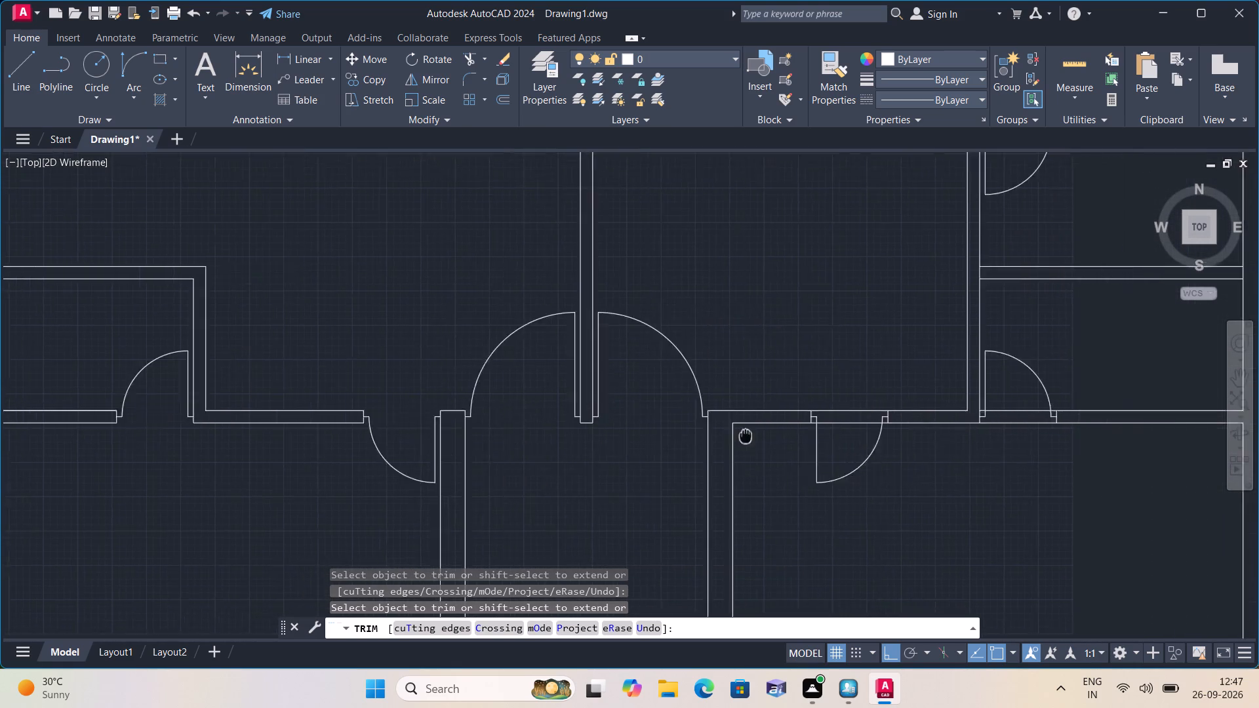
middle_drag(720, 441, 700, 449)
scroll(757, 463, up, 1)
click(770, 449)
click(776, 382)
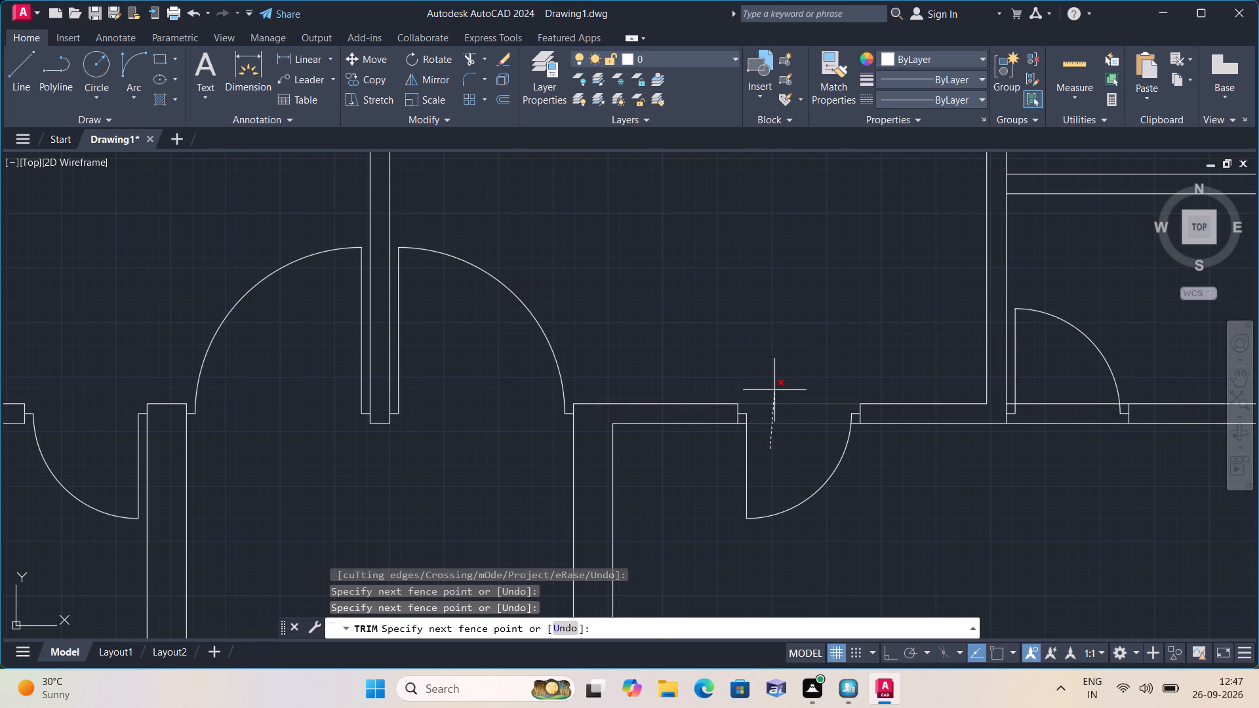
scroll(749, 416, up, 3)
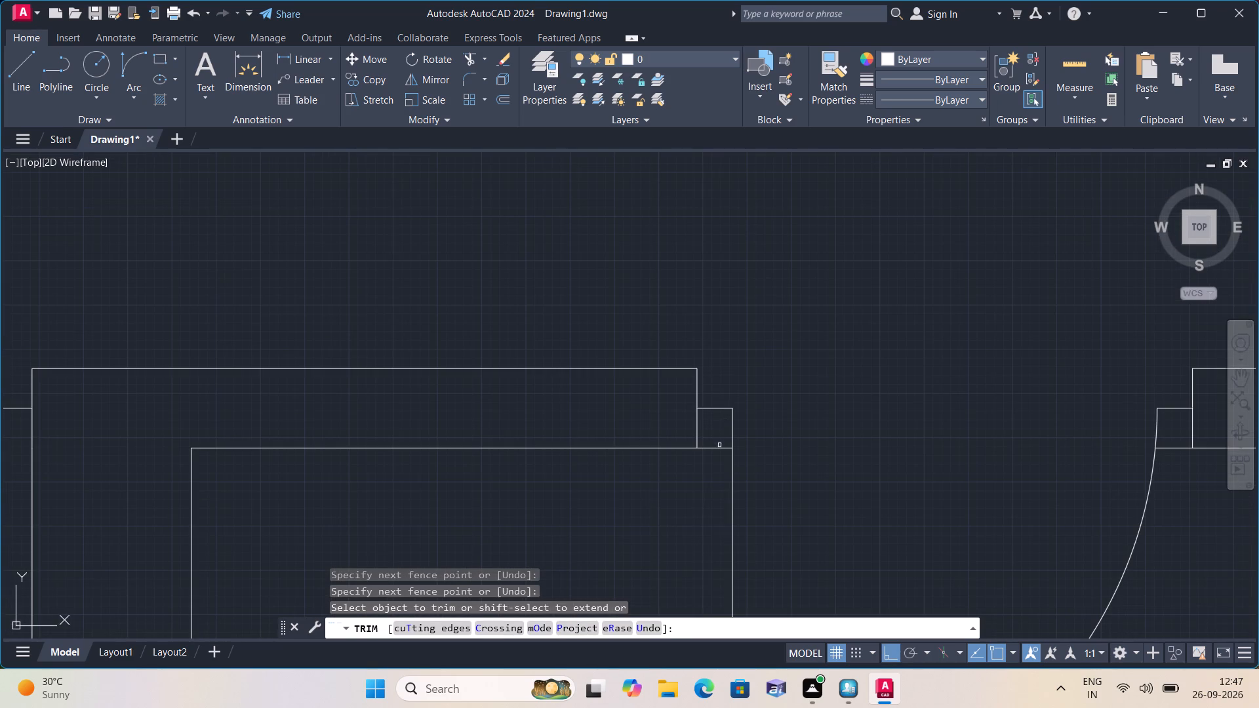
click(719, 446)
scroll(718, 443, down, 2)
scroll(881, 433, up, 1)
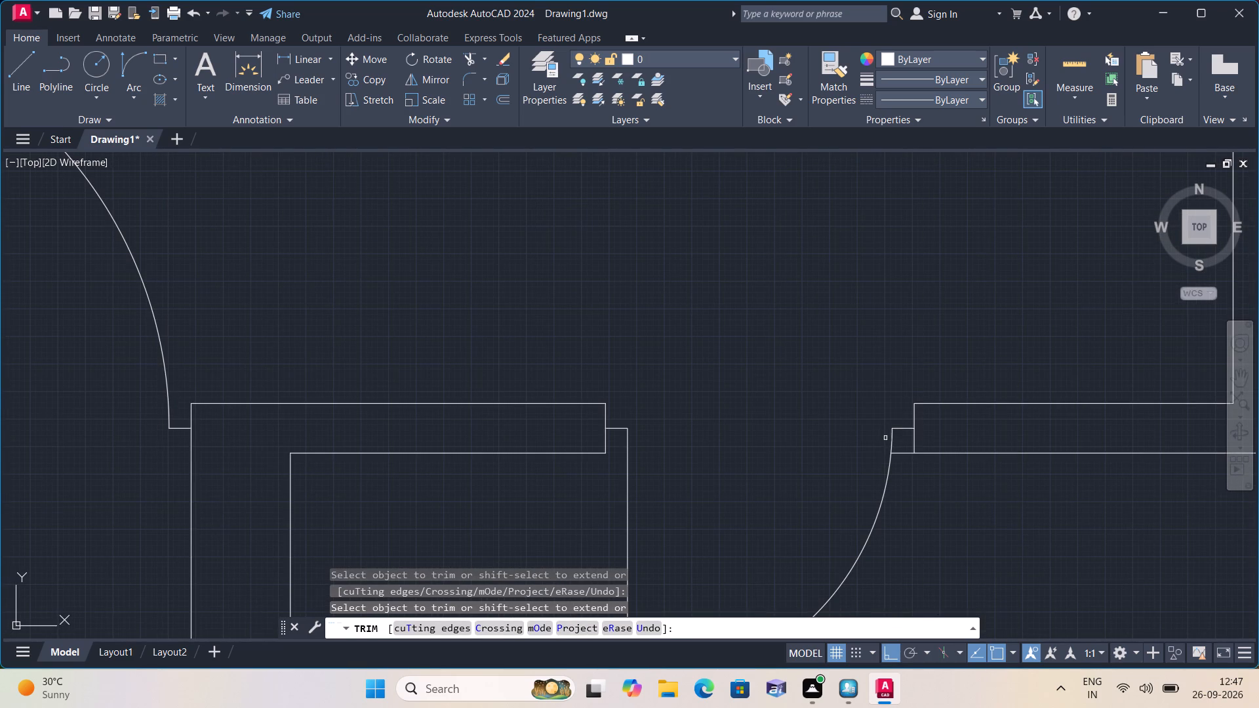
click(900, 456)
Trim both wall faces out of the lower-right small room's upward-swinging door opening, including the upper-face pieces at its leaf and frame stub.
scroll(827, 392, down, 2)
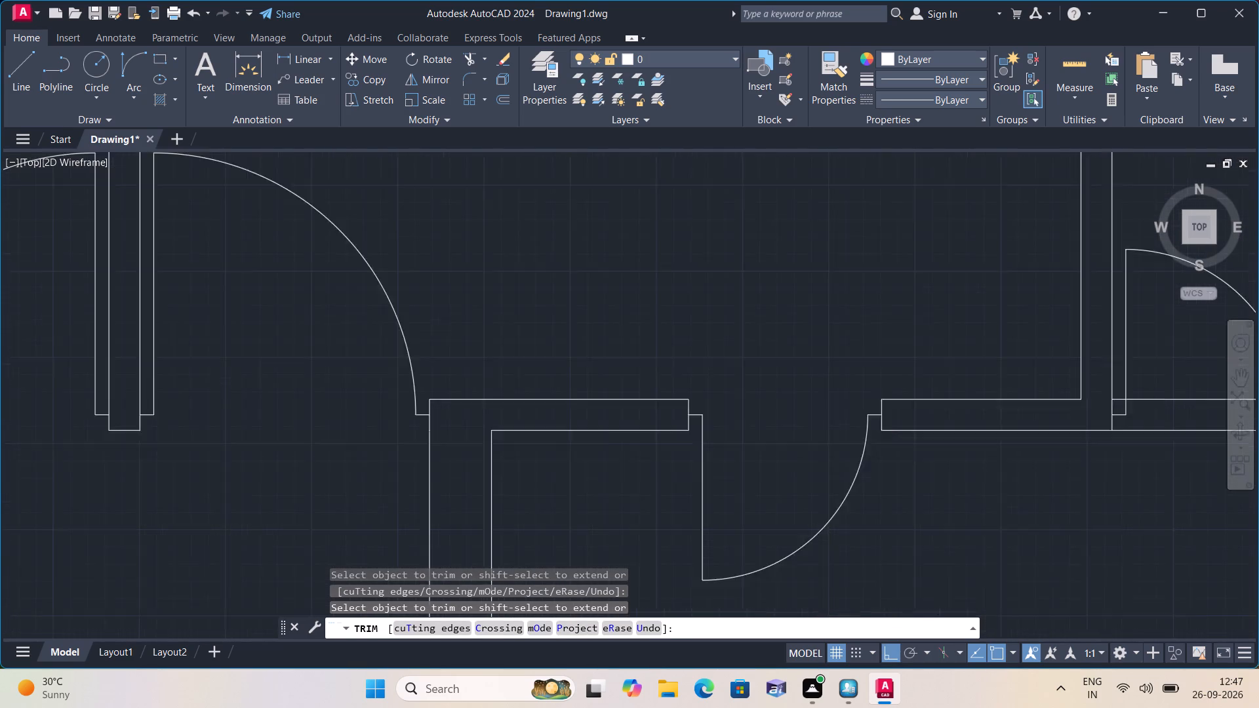
middle_drag(776, 398, 703, 407)
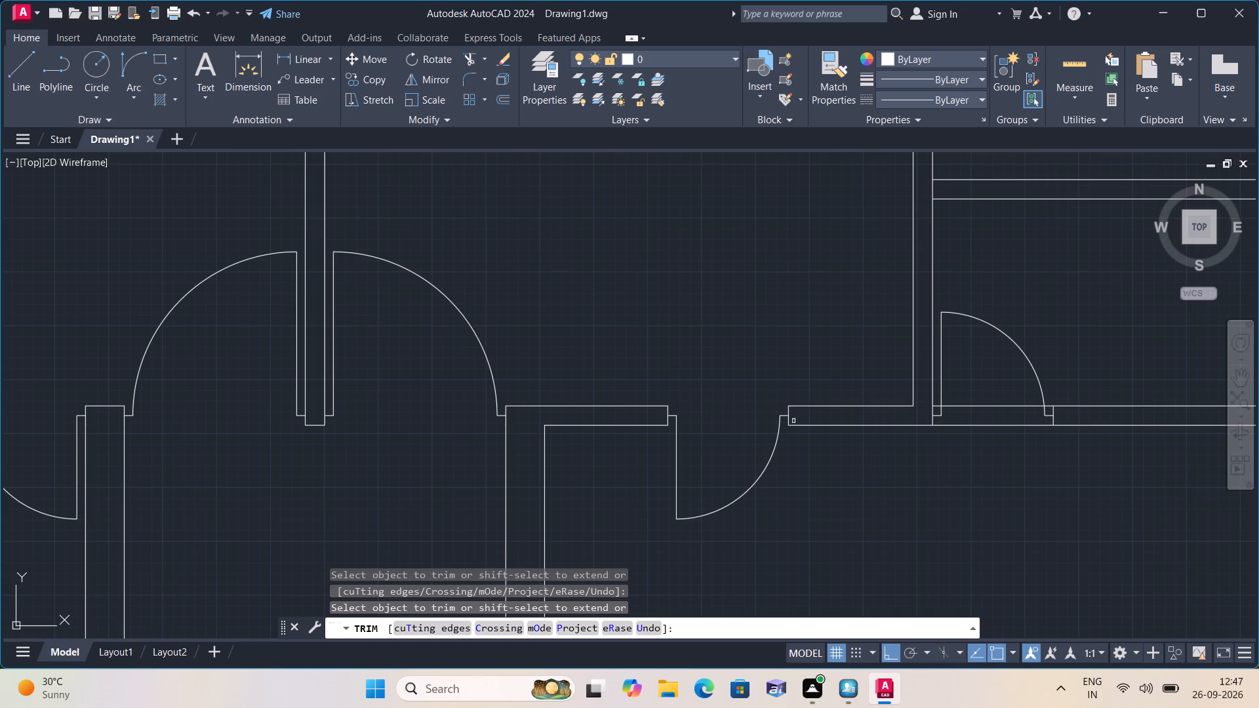
scroll(970, 422, up, 2)
click(992, 442)
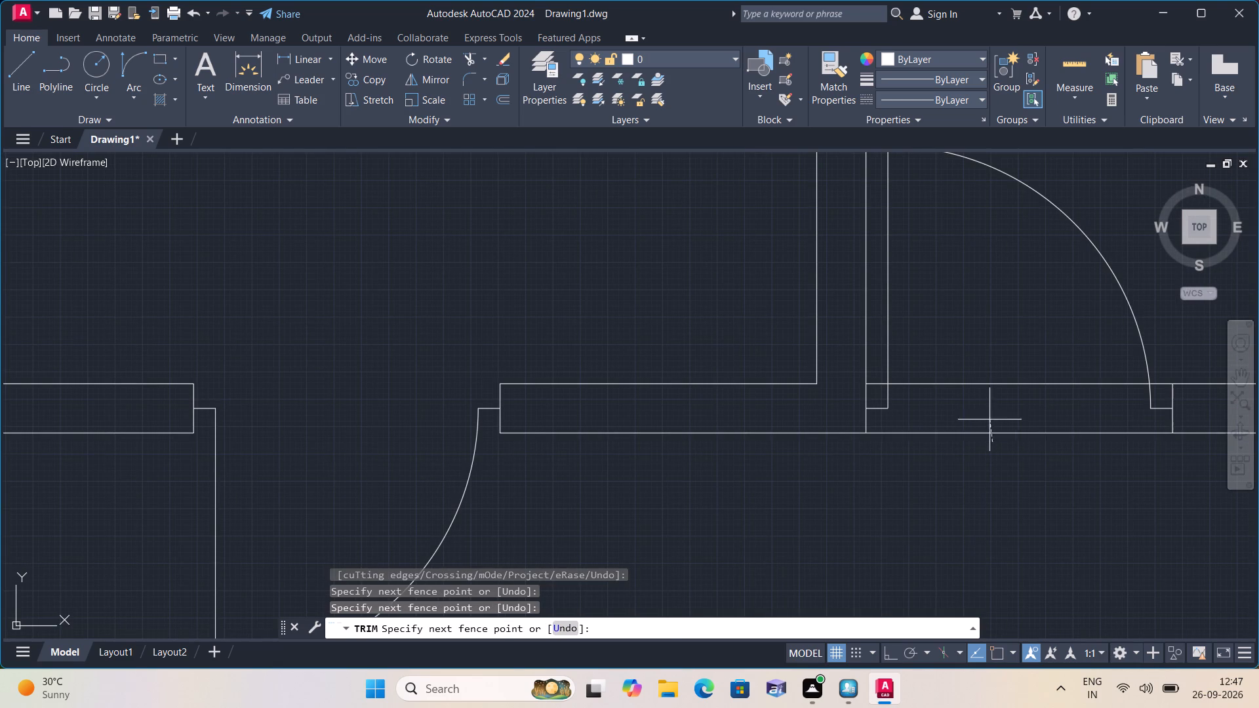
click(983, 363)
scroll(874, 386, up, 2)
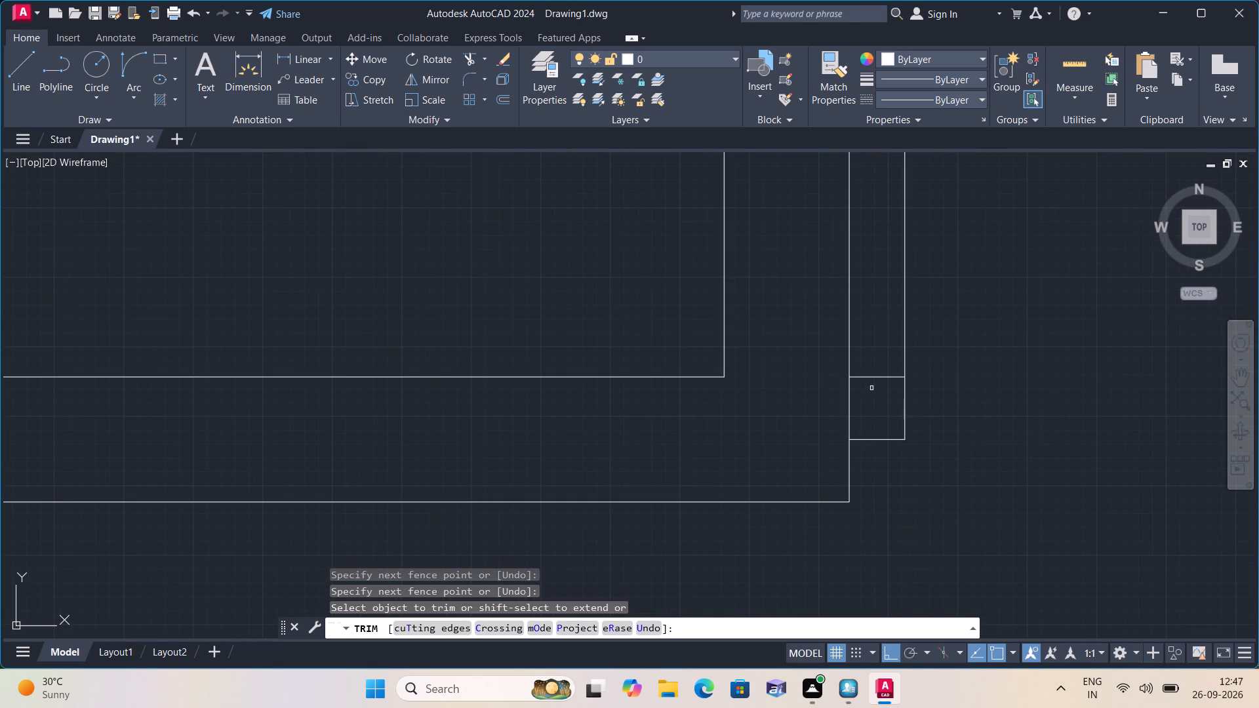
click(871, 379)
scroll(871, 379, down, 3)
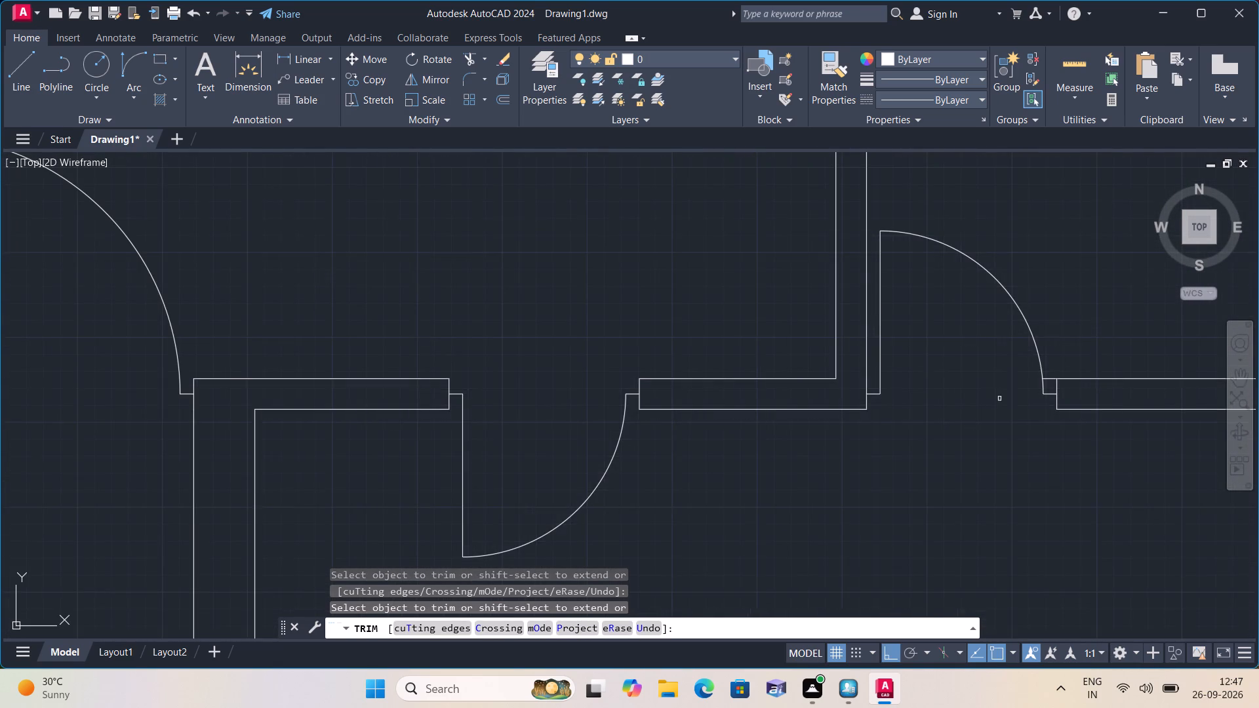
scroll(1033, 399, up, 2)
click(1062, 357)
Open the wall junctions by trimming face lines at both ends of the partition between the right-side small rooms and where the upper room's top wall meets the outer wall.
scroll(1045, 357, down, 2)
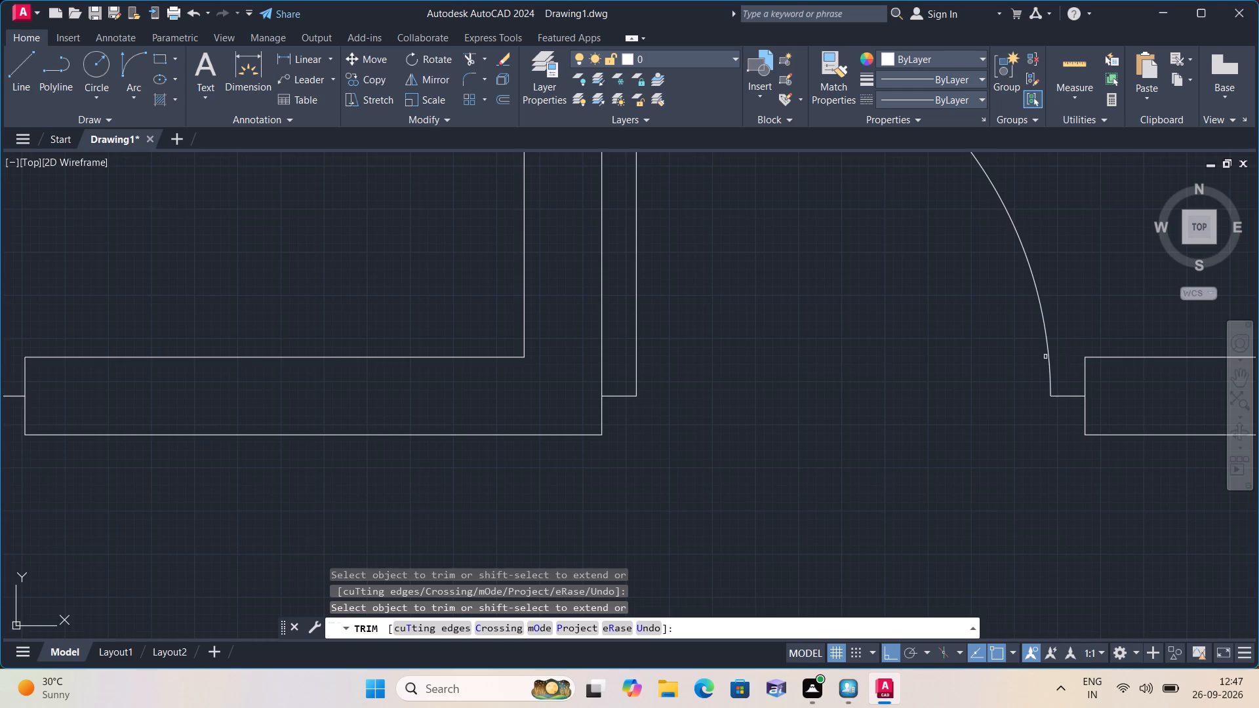
scroll(1045, 357, down, 3)
middle_drag(1043, 320, 985, 429)
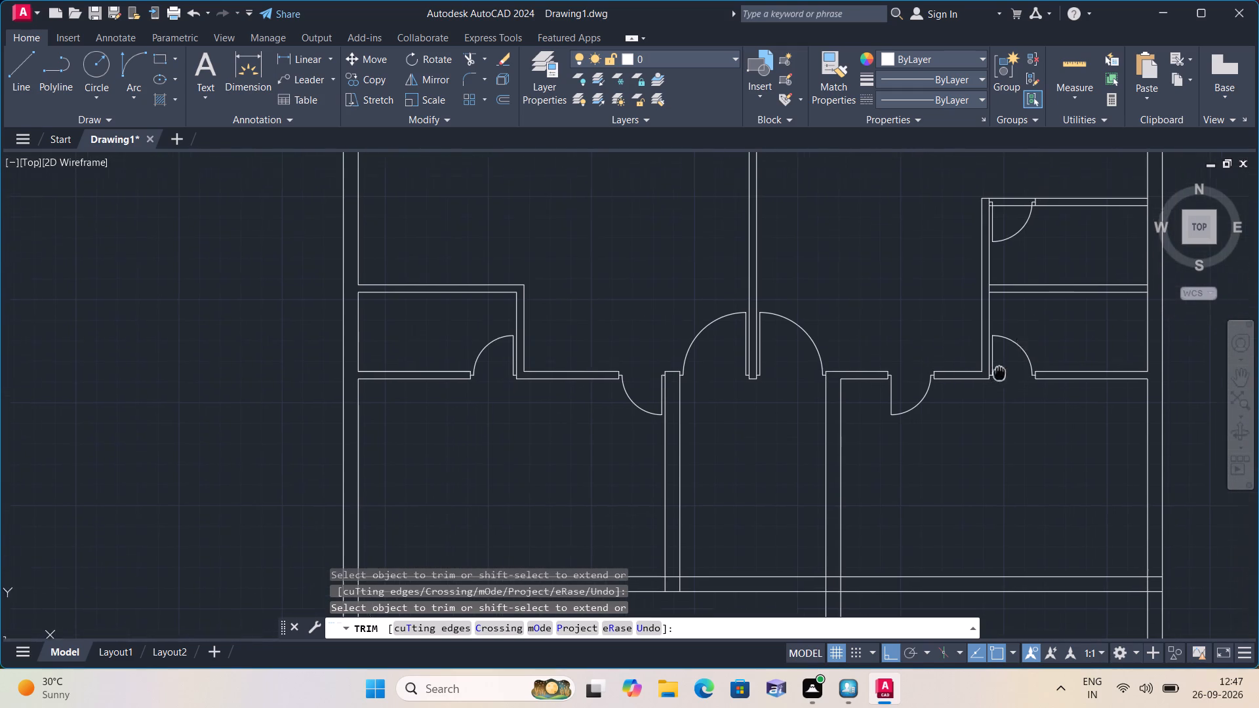
scroll(945, 386, up, 2)
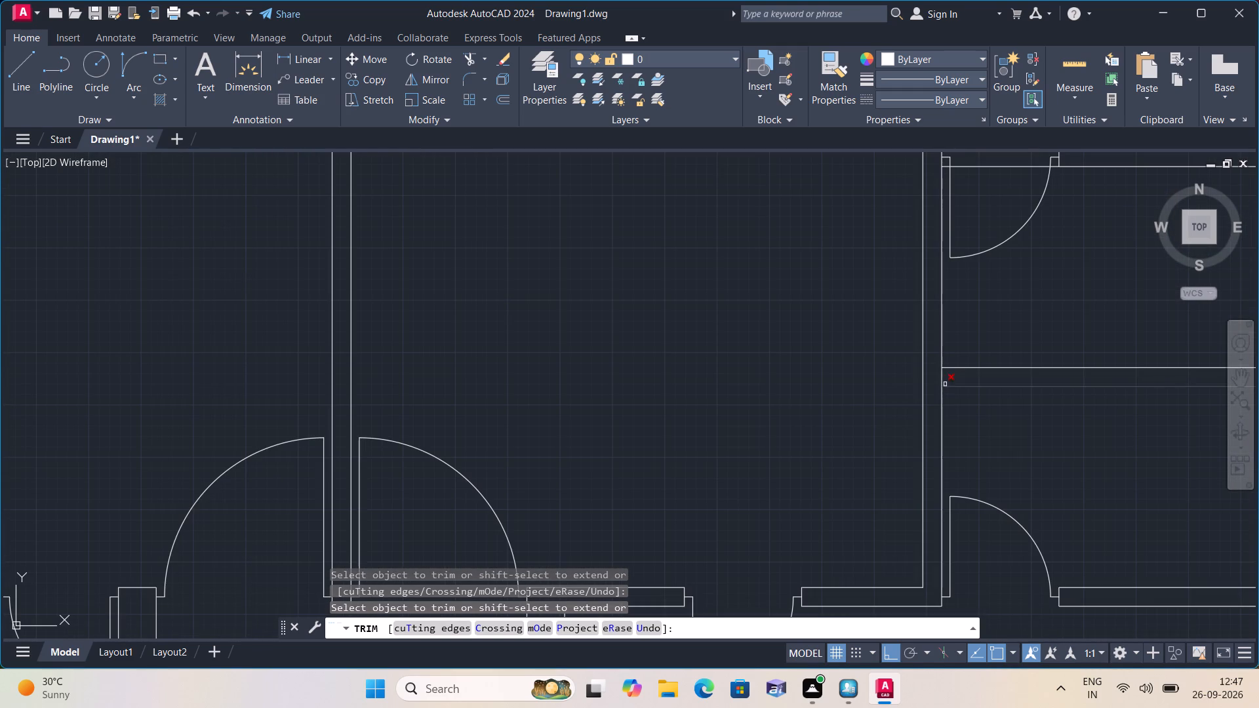
click(944, 375)
scroll(944, 375, down, 1)
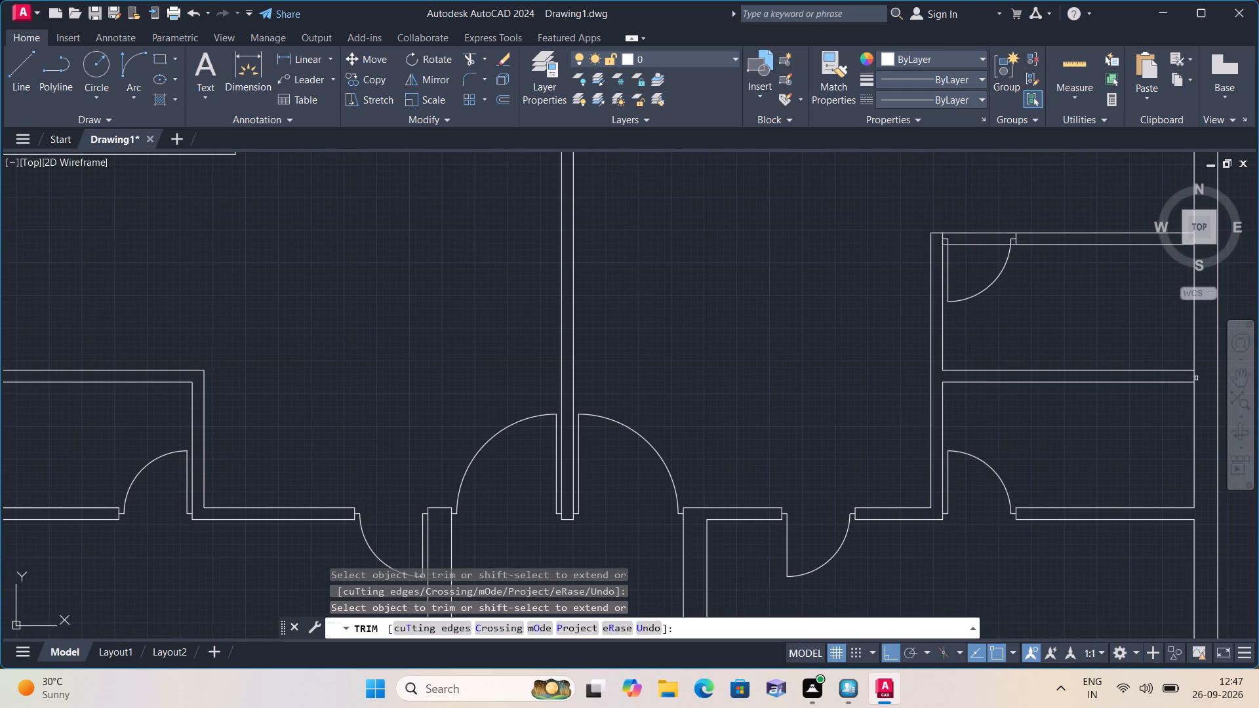
click(1193, 377)
middle_drag(1079, 324, 933, 458)
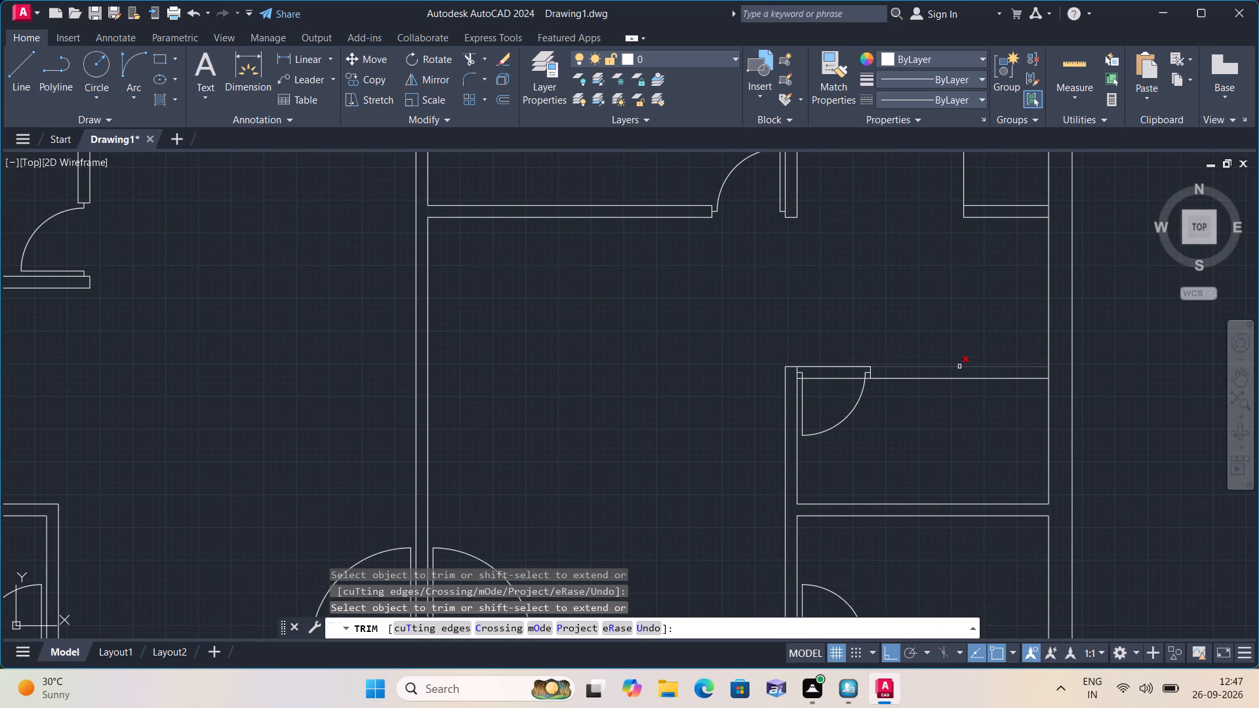
scroll(1022, 369, up, 1)
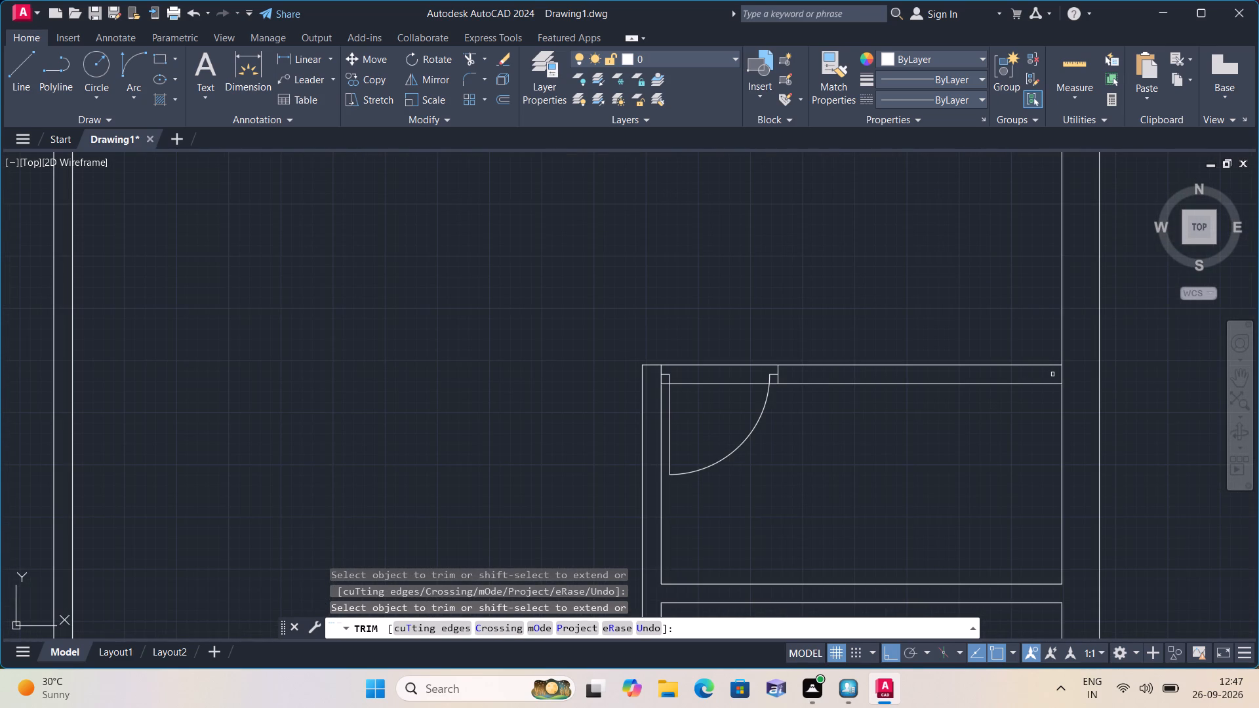
click(1064, 376)
Trim both wall faces out of the upper-right small room's door opening, including the lower-face pieces at its leaf and frame stub.
click(732, 401)
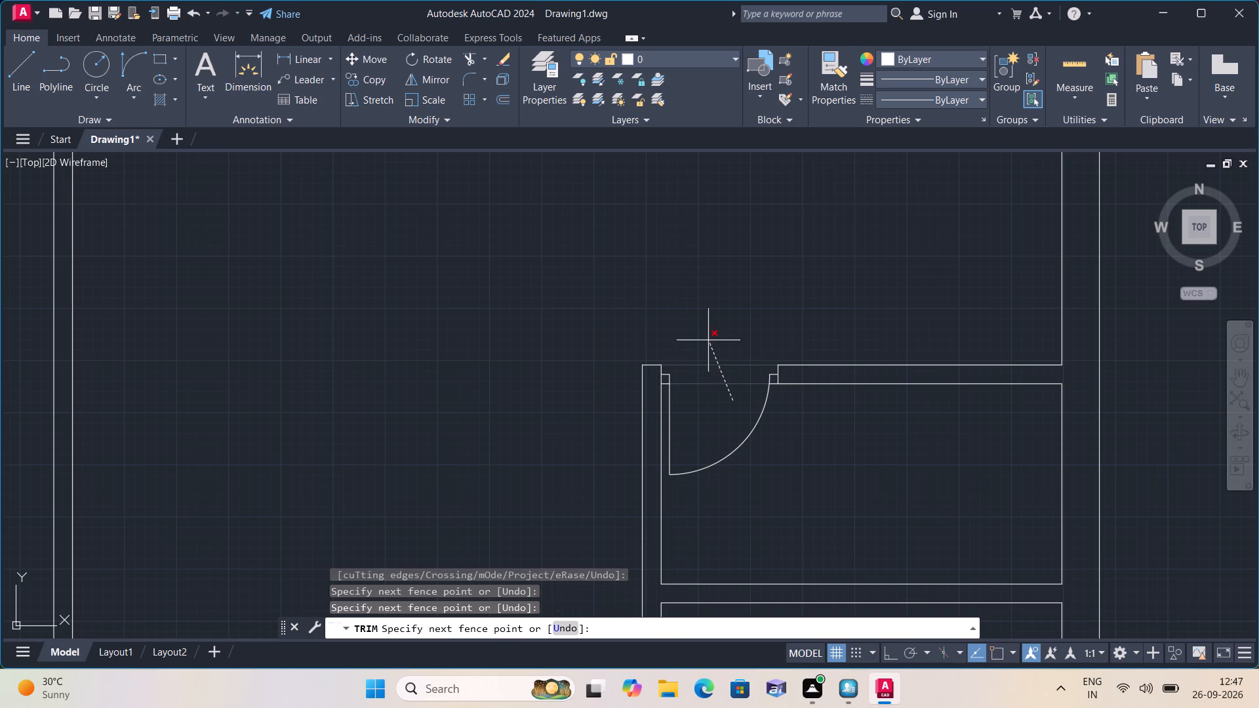
click(706, 337)
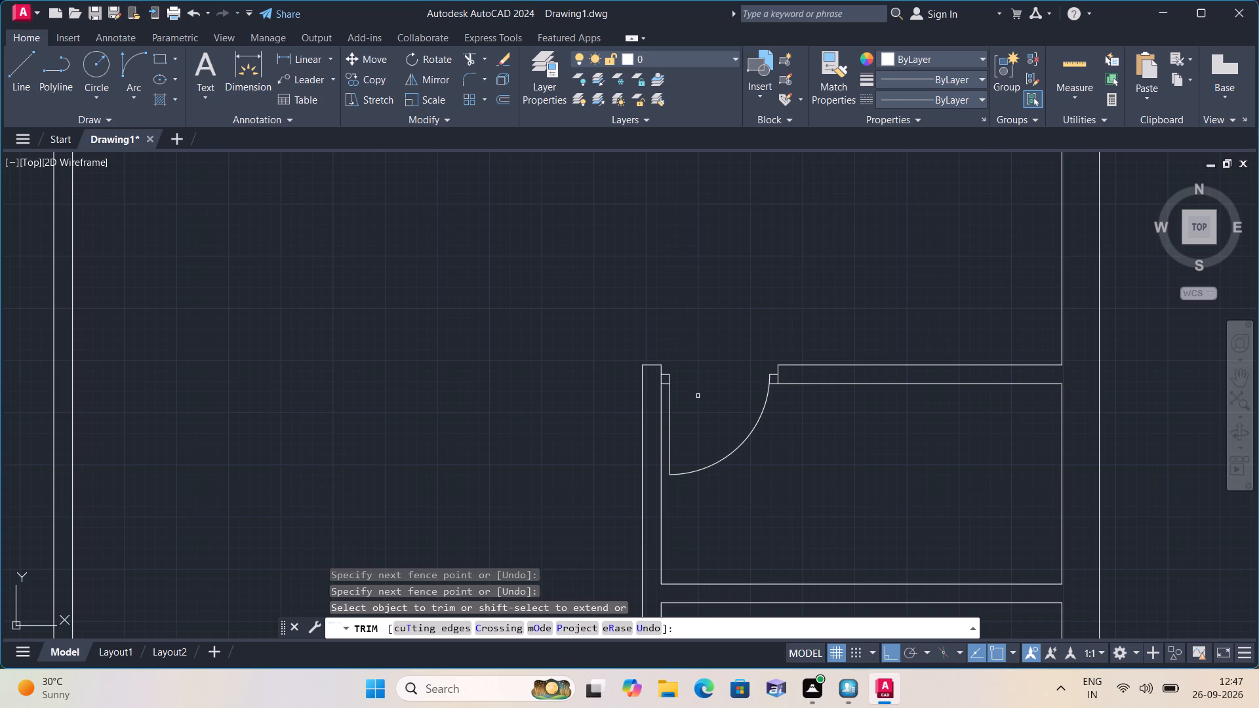
scroll(654, 431, up, 3)
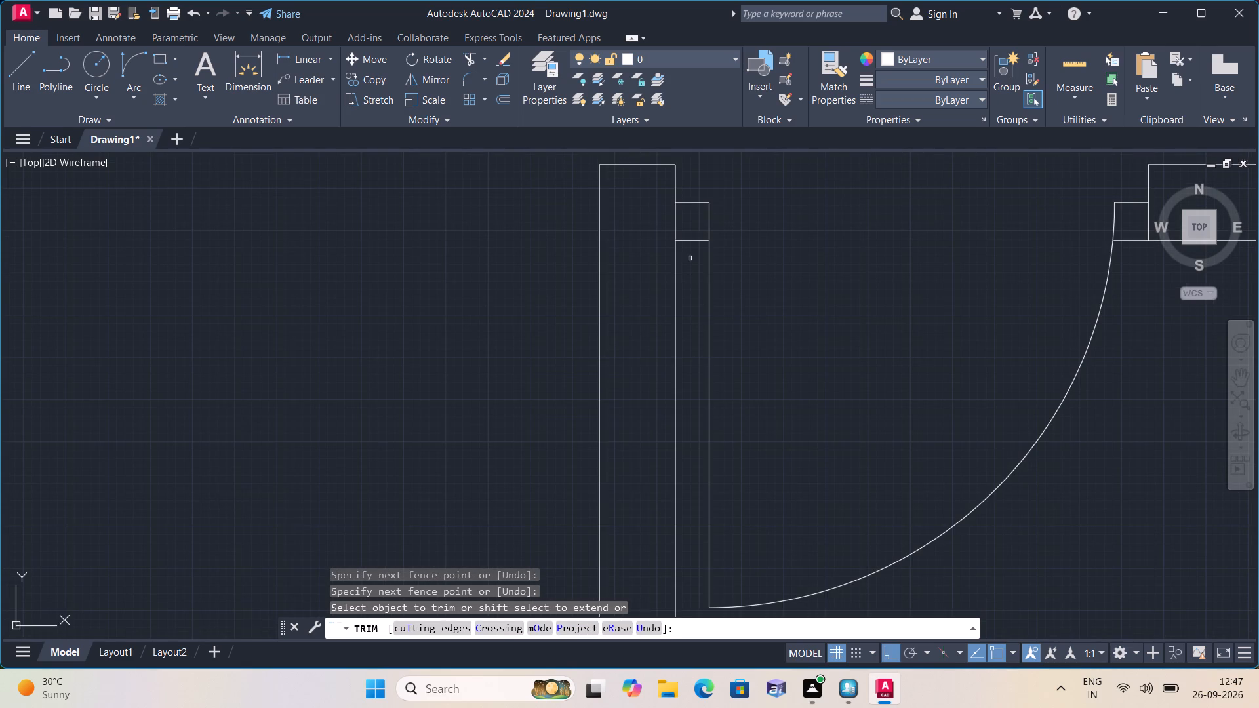
click(695, 239)
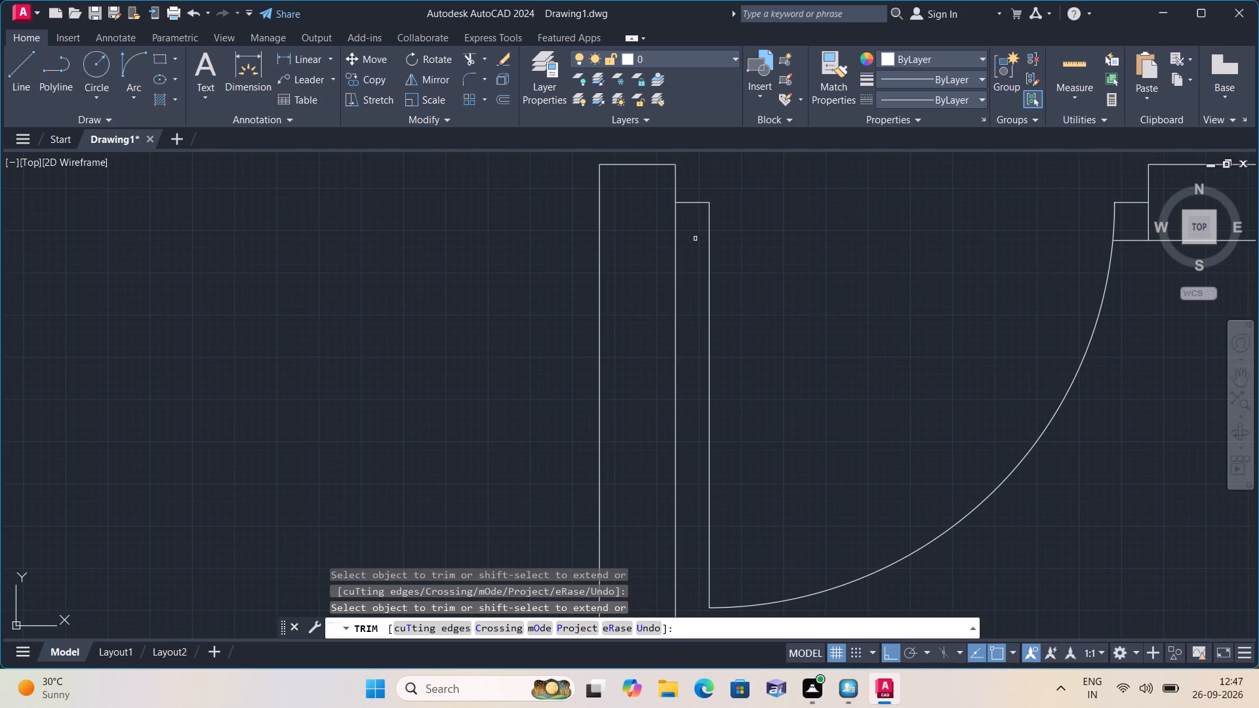
middle_drag(1083, 308, 882, 361)
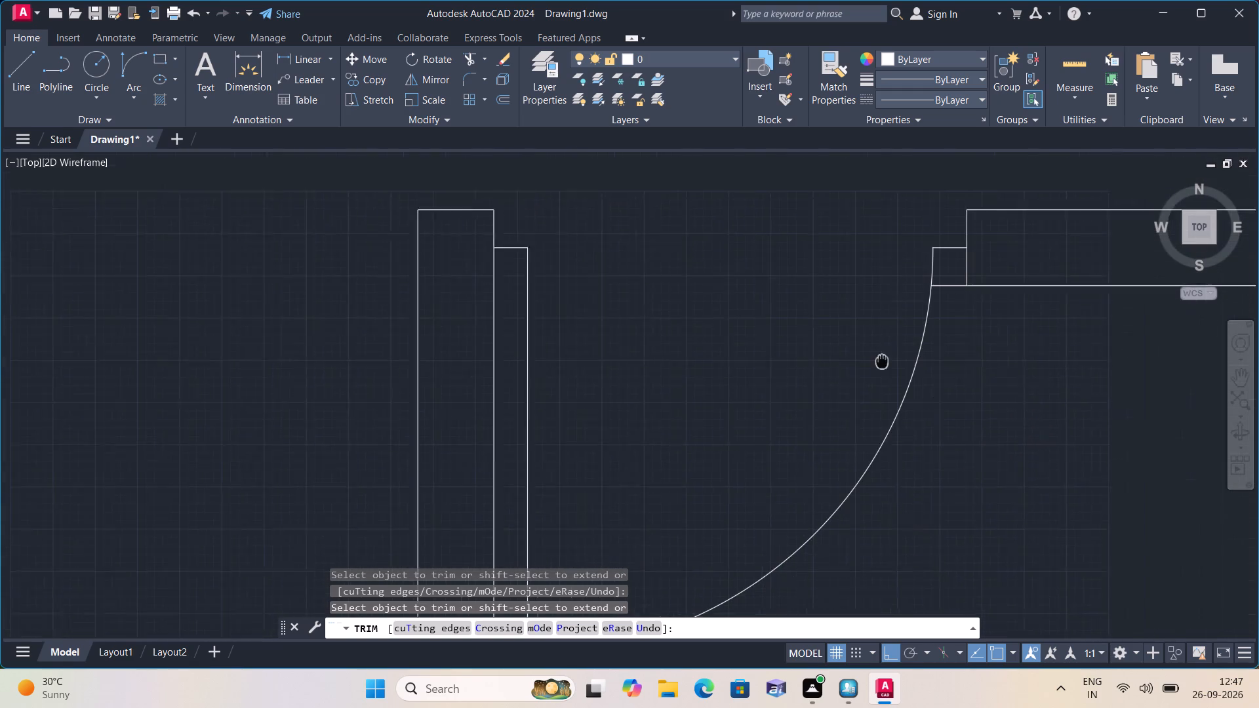
scroll(1023, 347, up, 1)
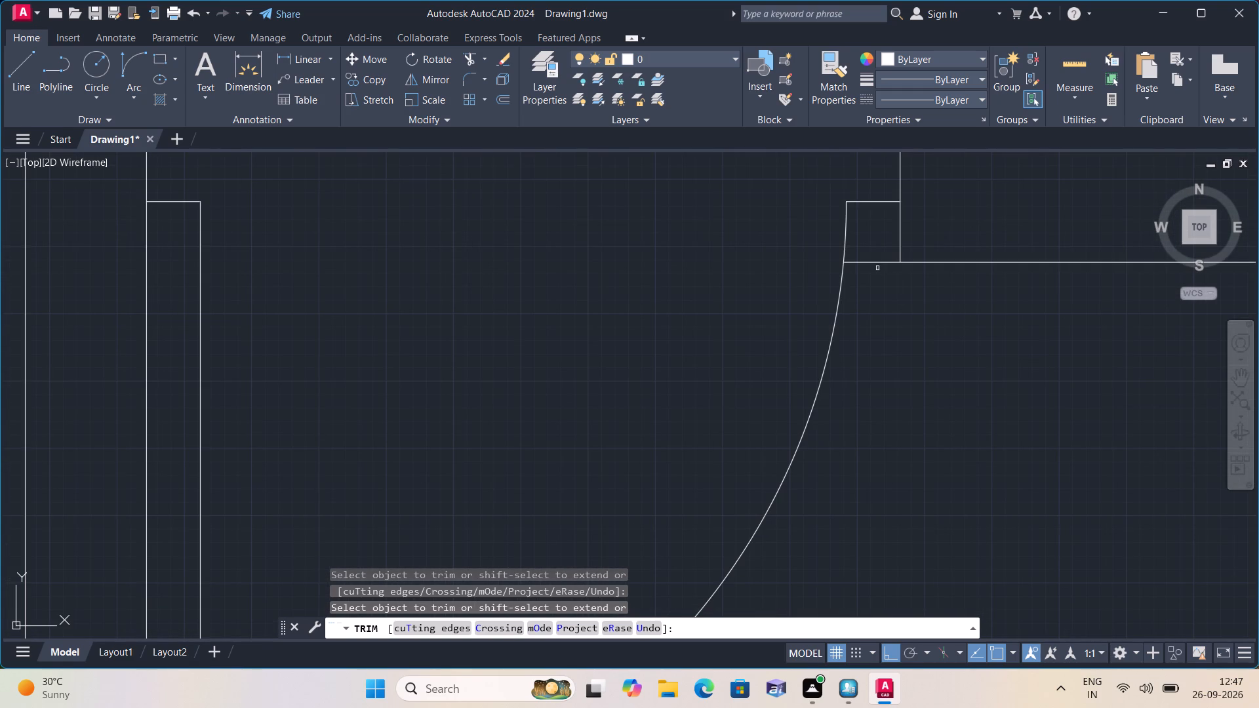
click(875, 264)
scroll(875, 264, down, 6)
scroll(913, 383, down, 1)
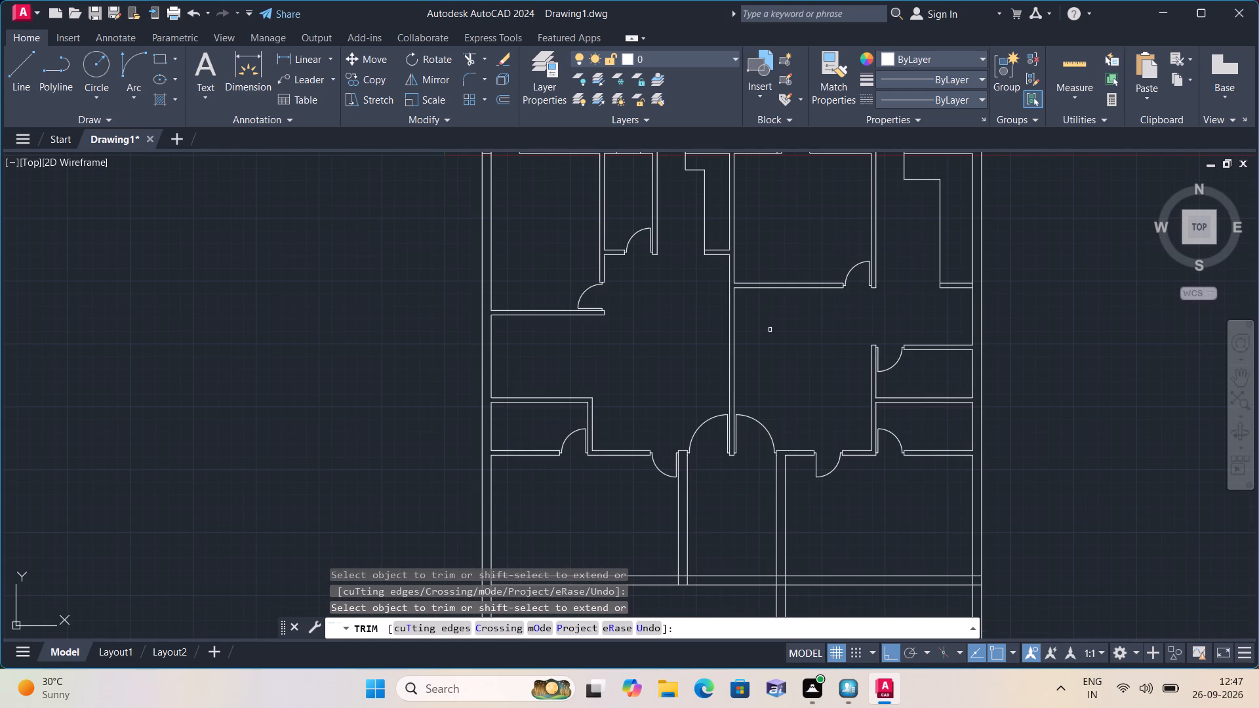
middle_drag(770, 330, 812, 419)
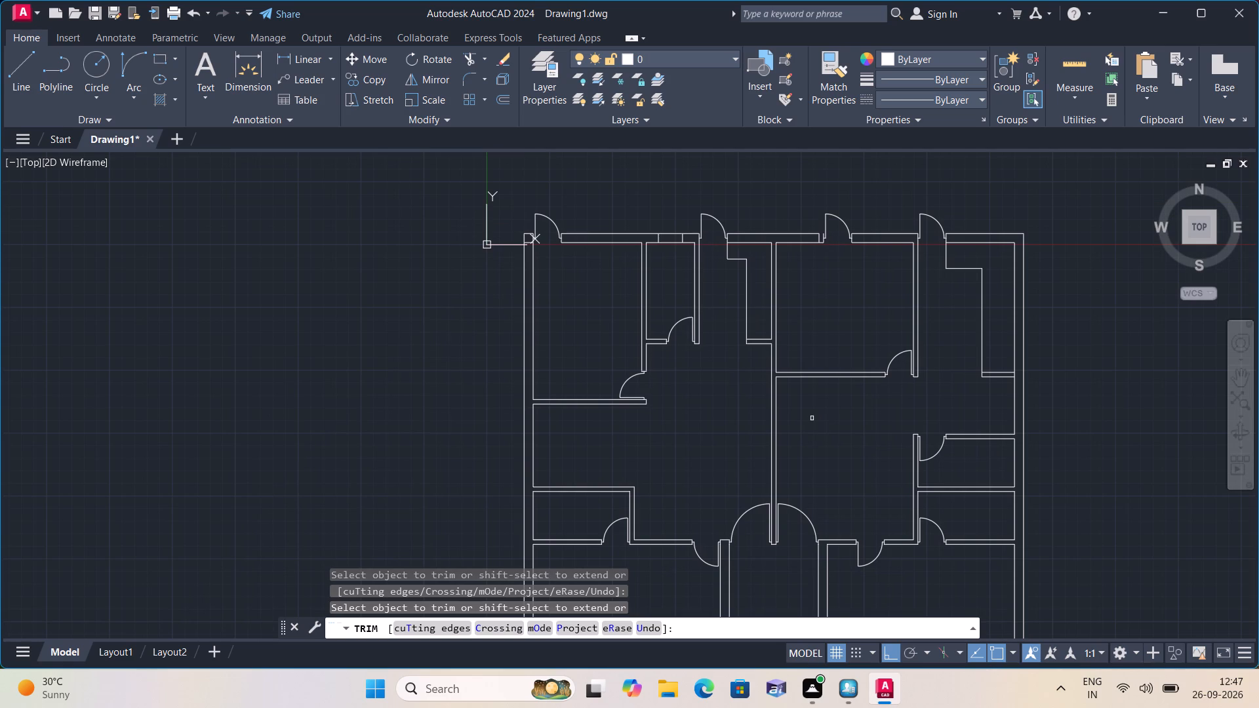
key(Escape)
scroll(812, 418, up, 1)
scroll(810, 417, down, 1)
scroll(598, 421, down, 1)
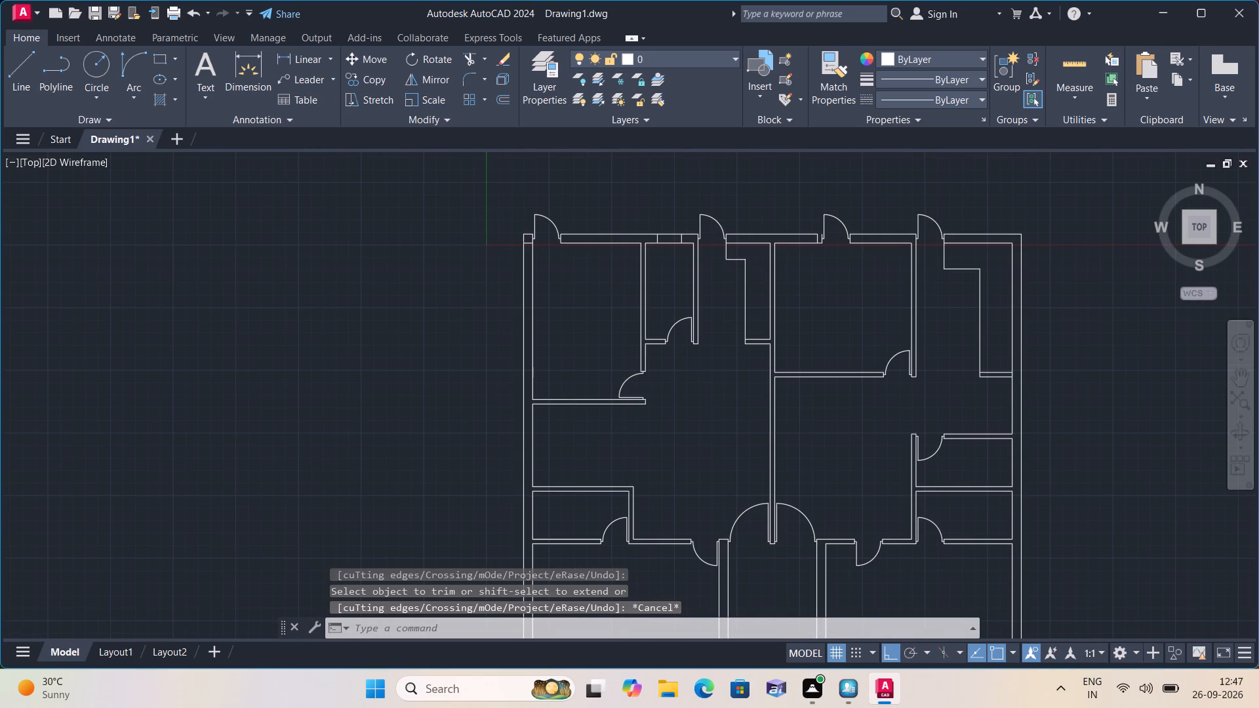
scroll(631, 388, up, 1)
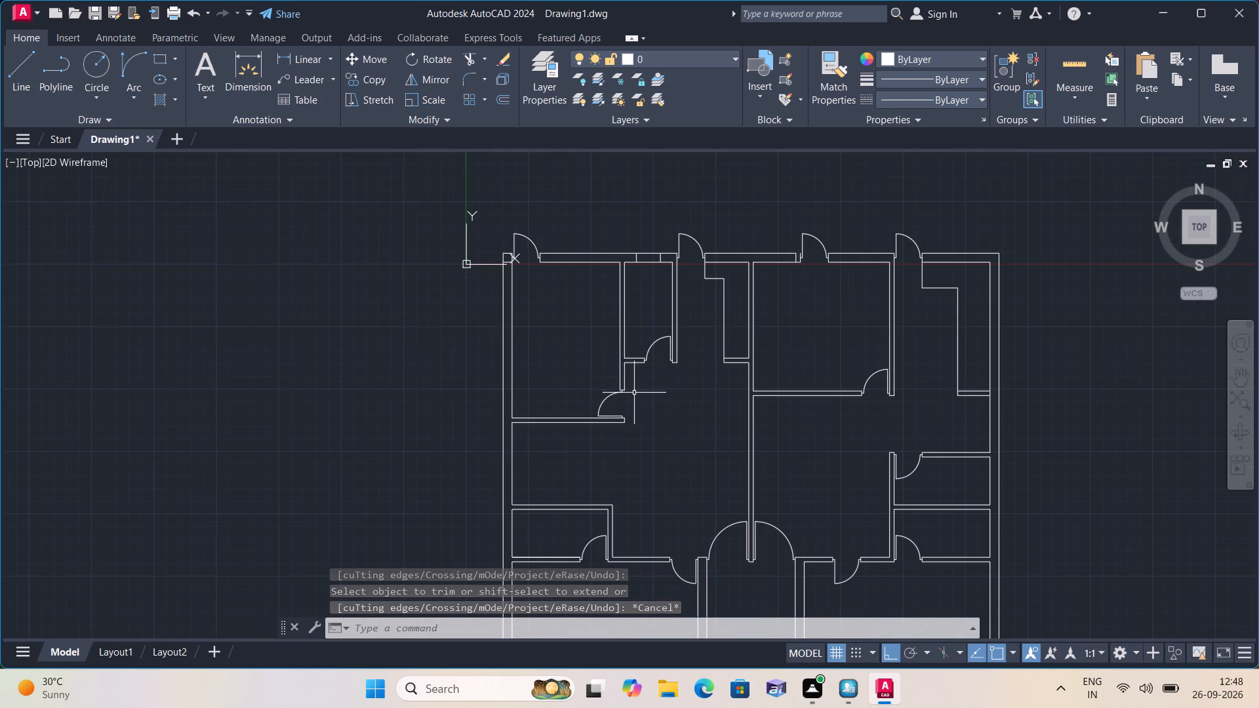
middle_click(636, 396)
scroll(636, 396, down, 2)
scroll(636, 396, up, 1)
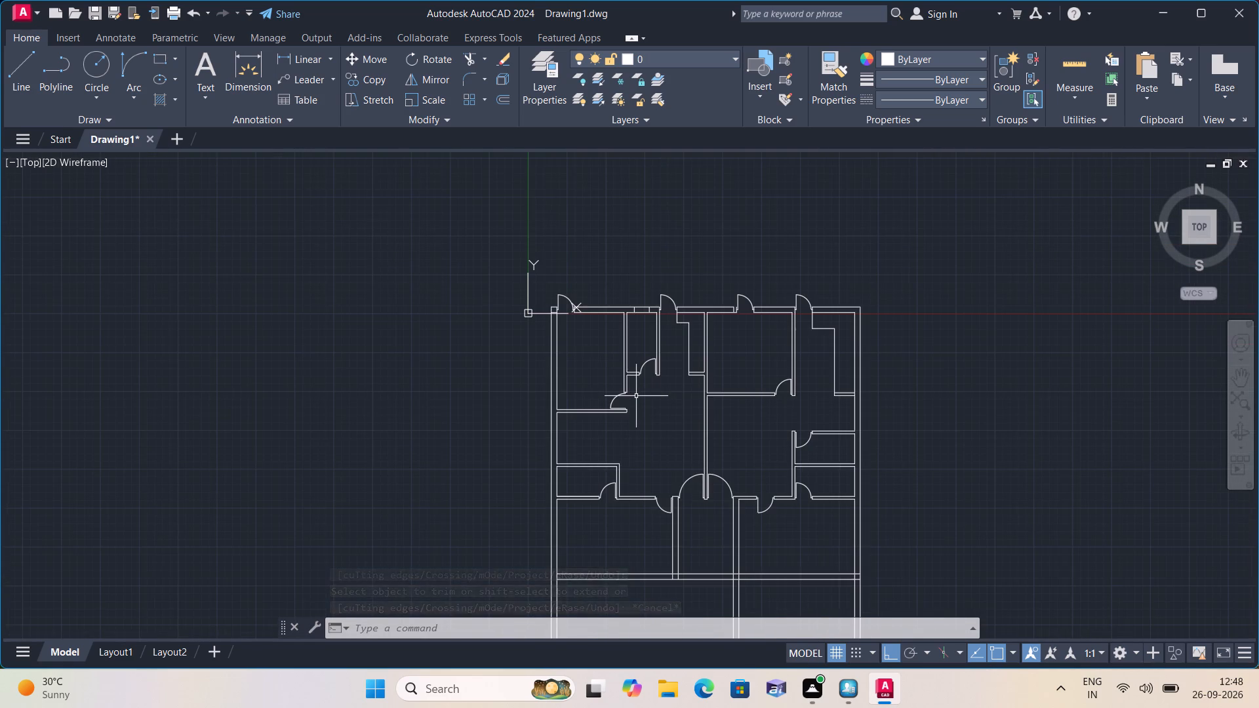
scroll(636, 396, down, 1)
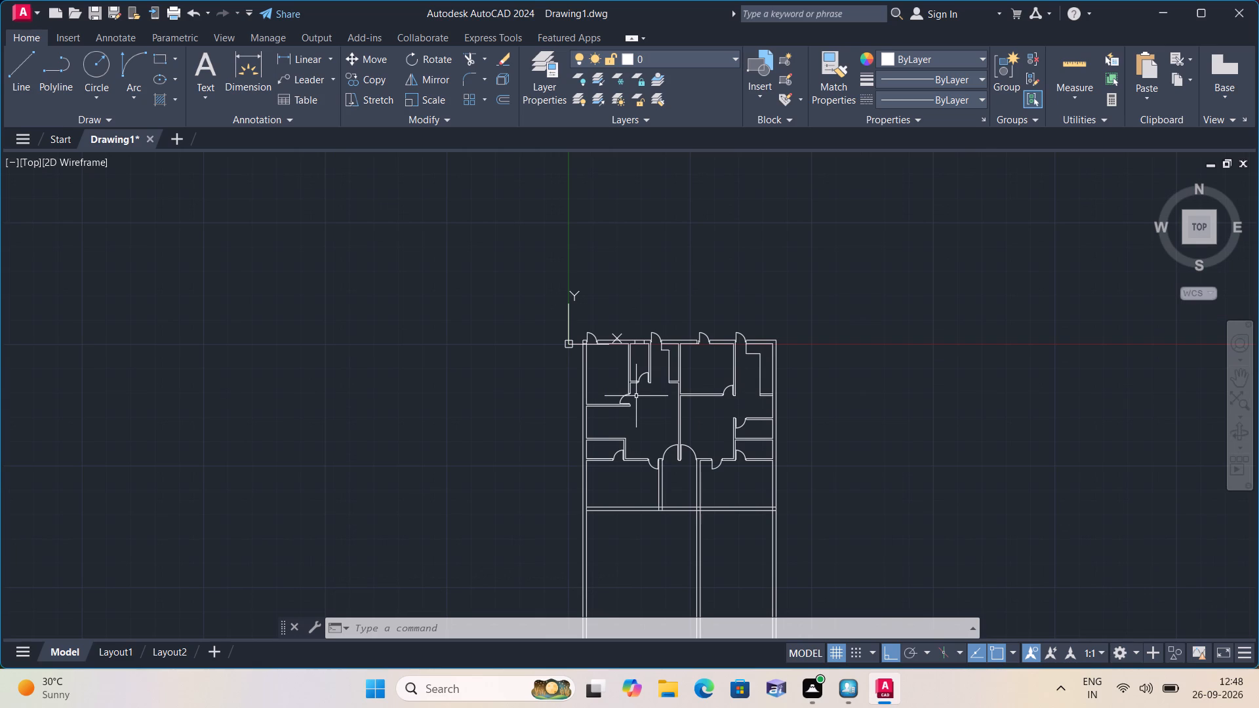
Examine the floor plan's trimmed door openings and wall junctions, from the top outer wall down to the central pair of doors.
scroll(636, 396, down, 1)
scroll(636, 396, up, 1)
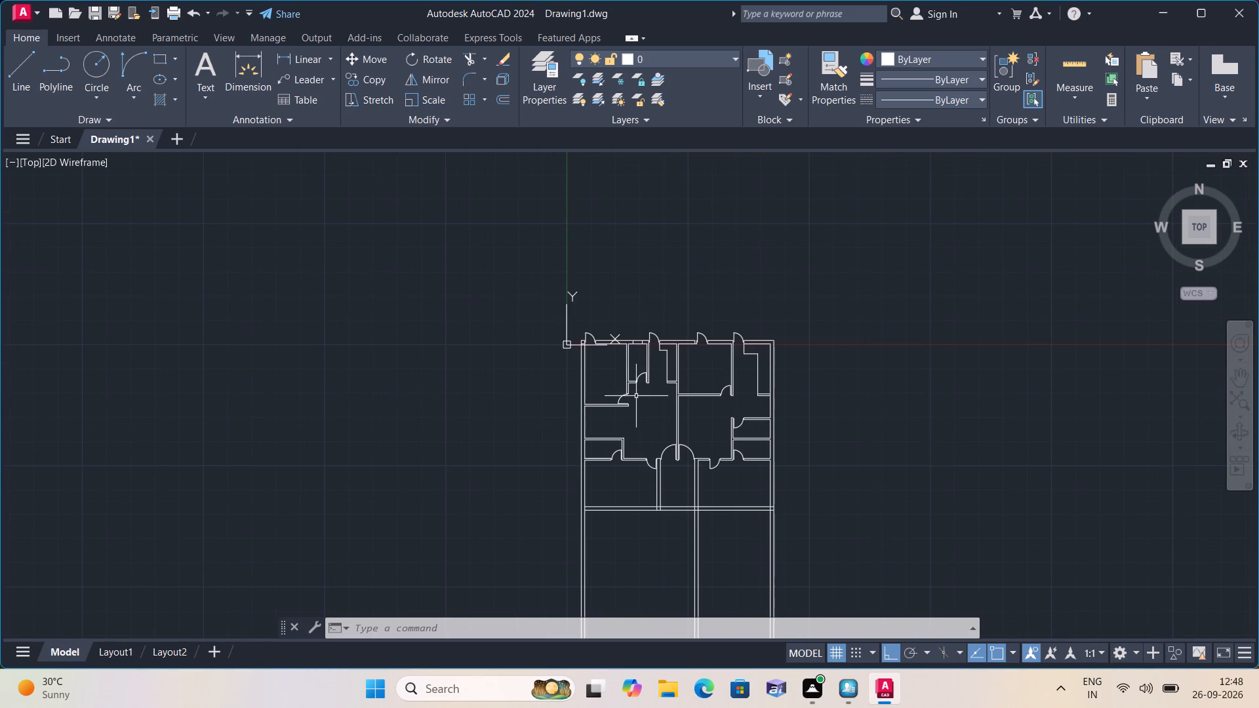
scroll(581, 363, up, 3)
scroll(700, 344, up, 2)
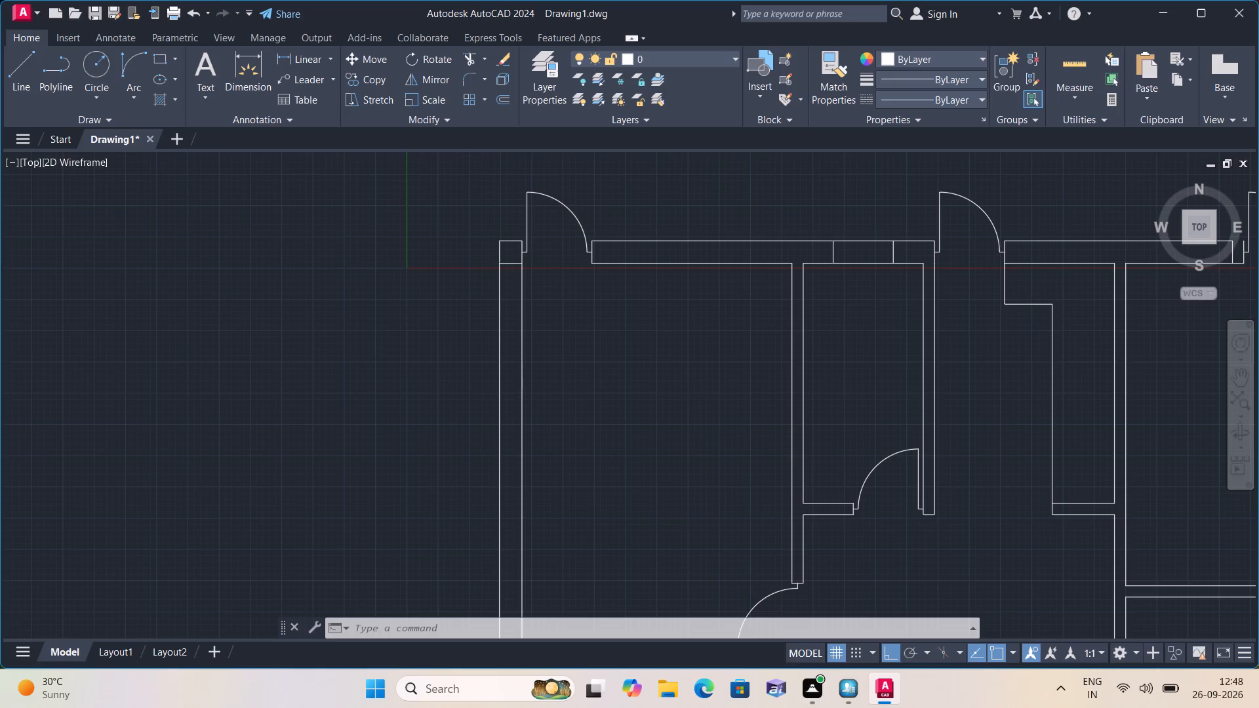
middle_drag(696, 345, 615, 430)
scroll(612, 437, down, 1)
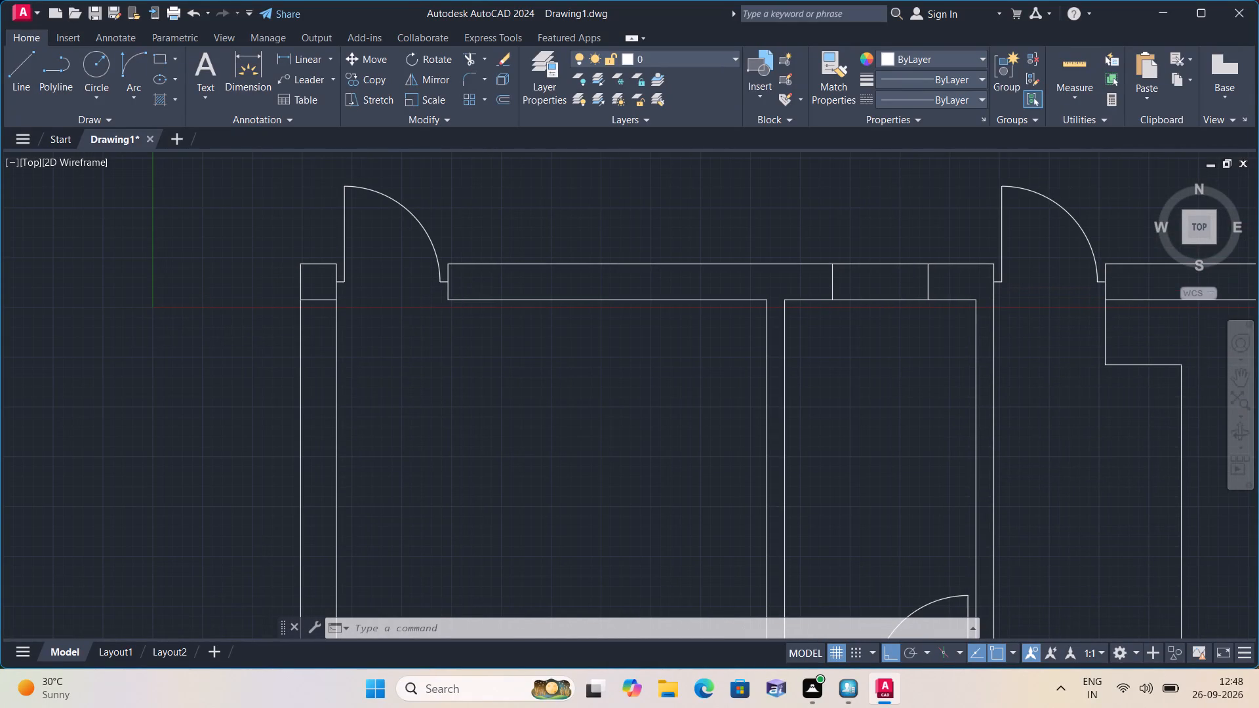
middle_drag(612, 437, 612, 401)
scroll(605, 332, down, 2)
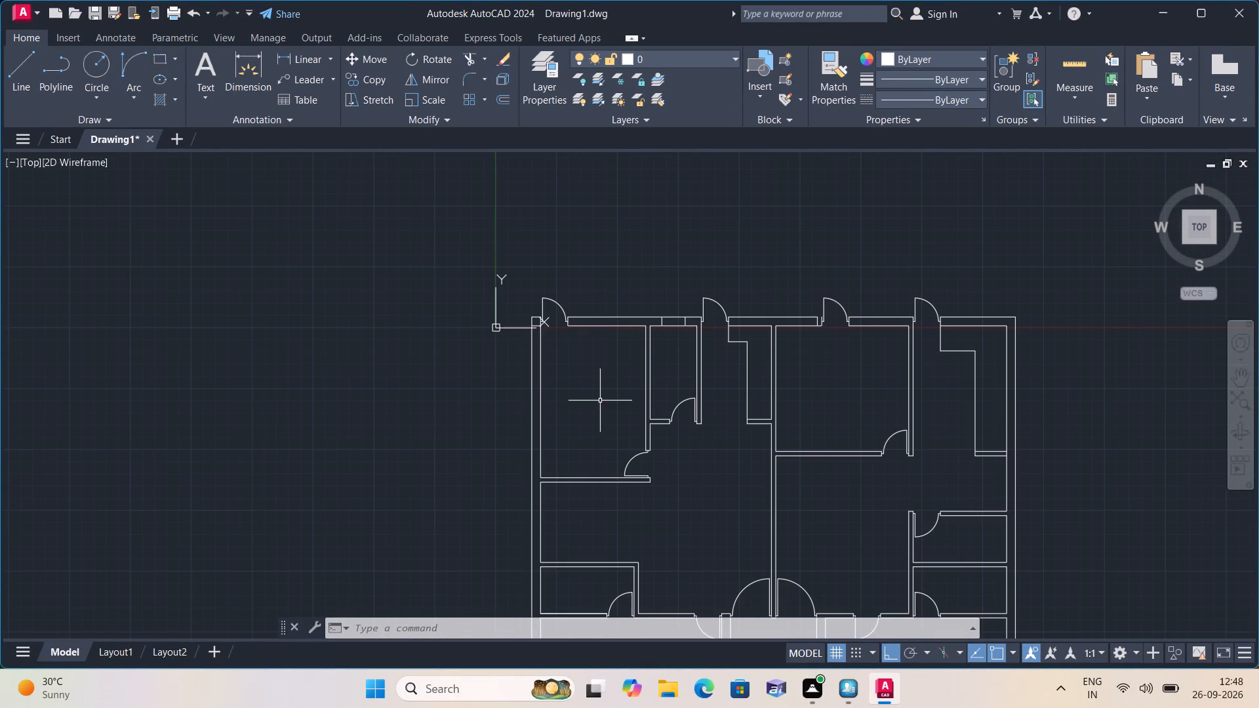
scroll(600, 401, up, 1)
middle_drag(593, 392, 569, 340)
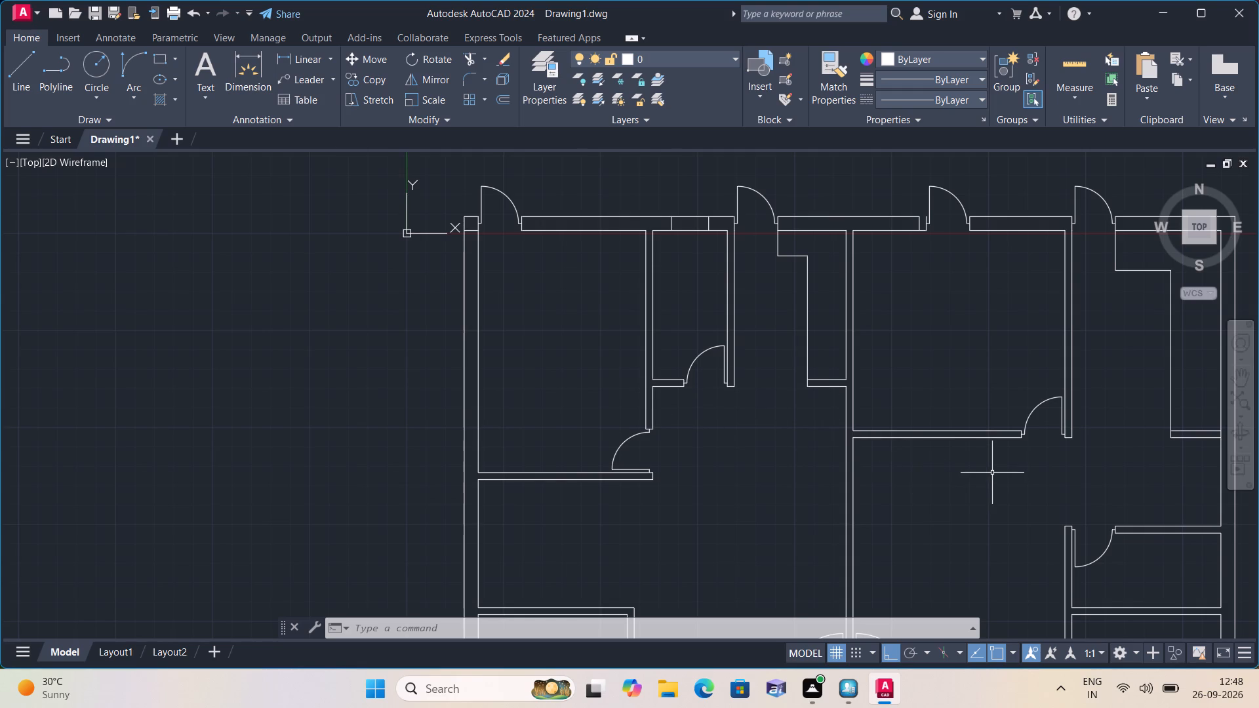
middle_drag(988, 469, 919, 403)
scroll(907, 411, down, 1)
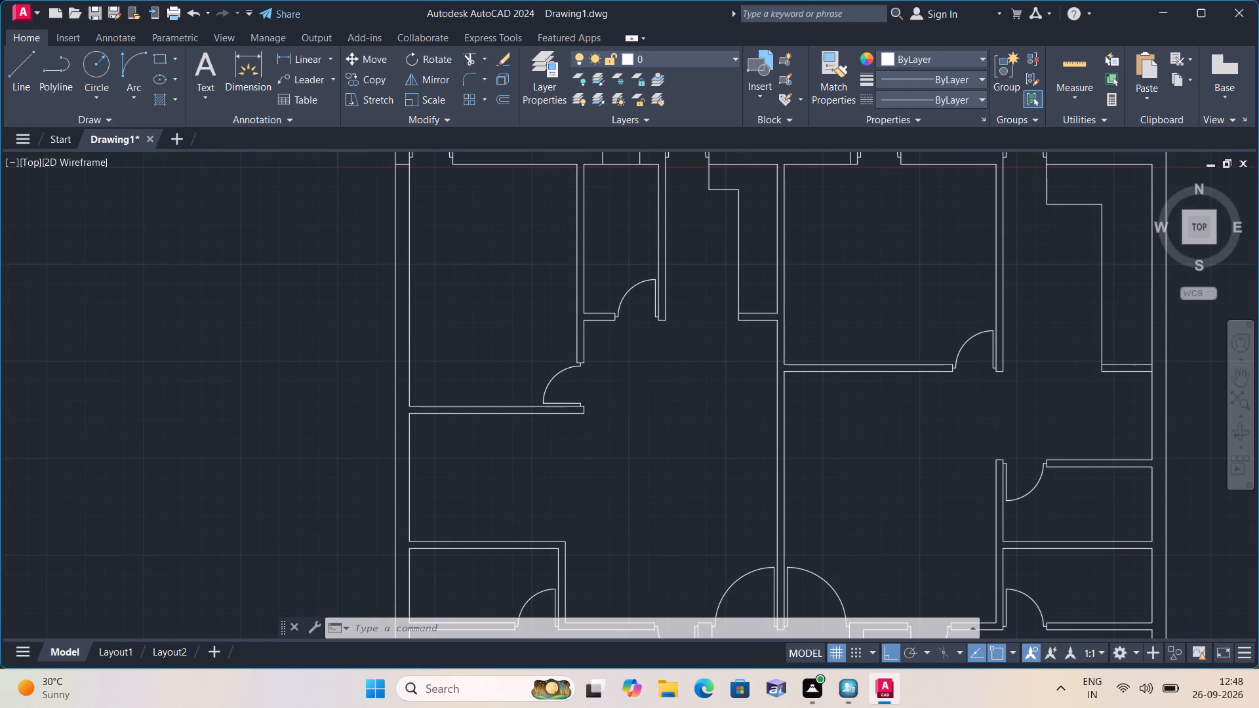
middle_drag(906, 411, 843, 399)
scroll(852, 405, down, 1)
scroll(959, 336, up, 2)
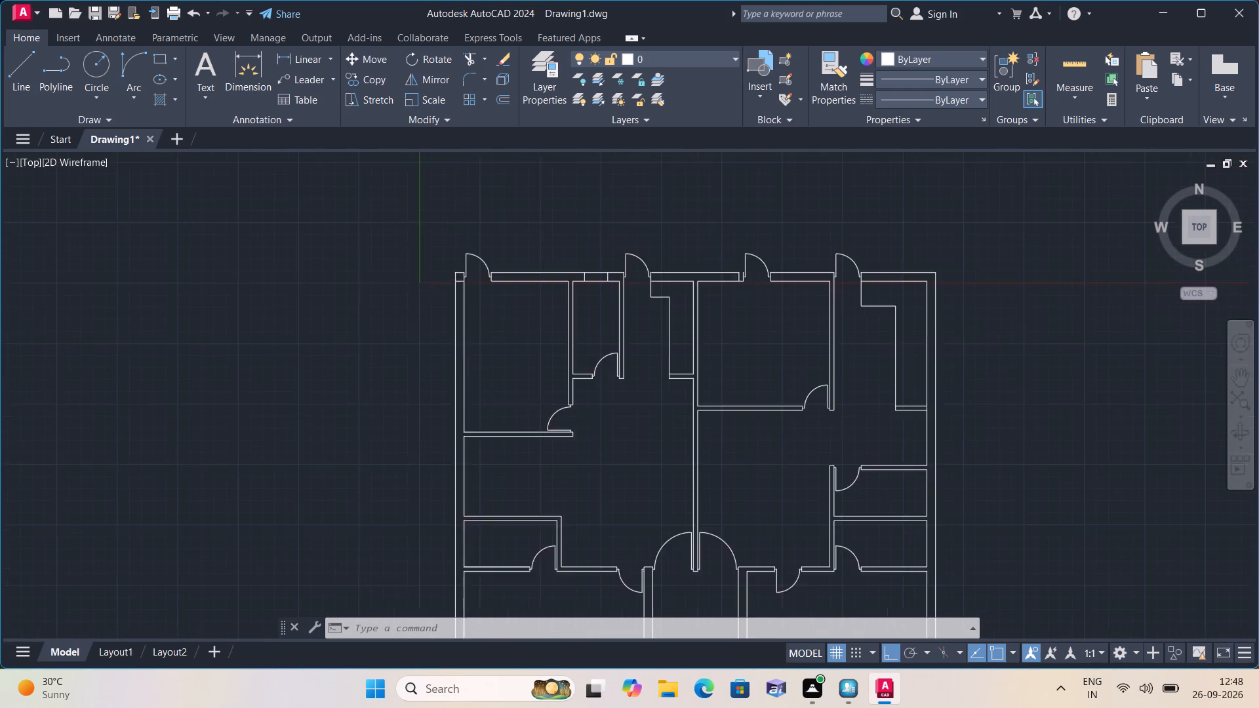
scroll(959, 336, up, 1)
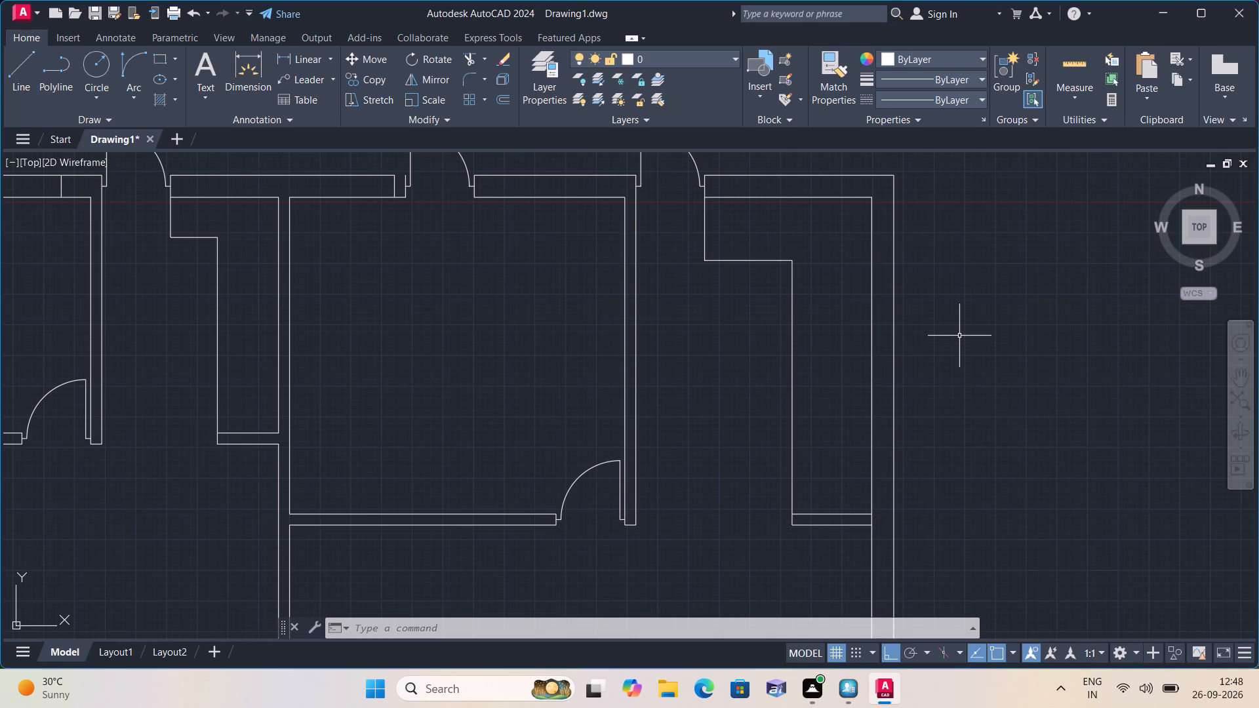
scroll(904, 379, down, 2)
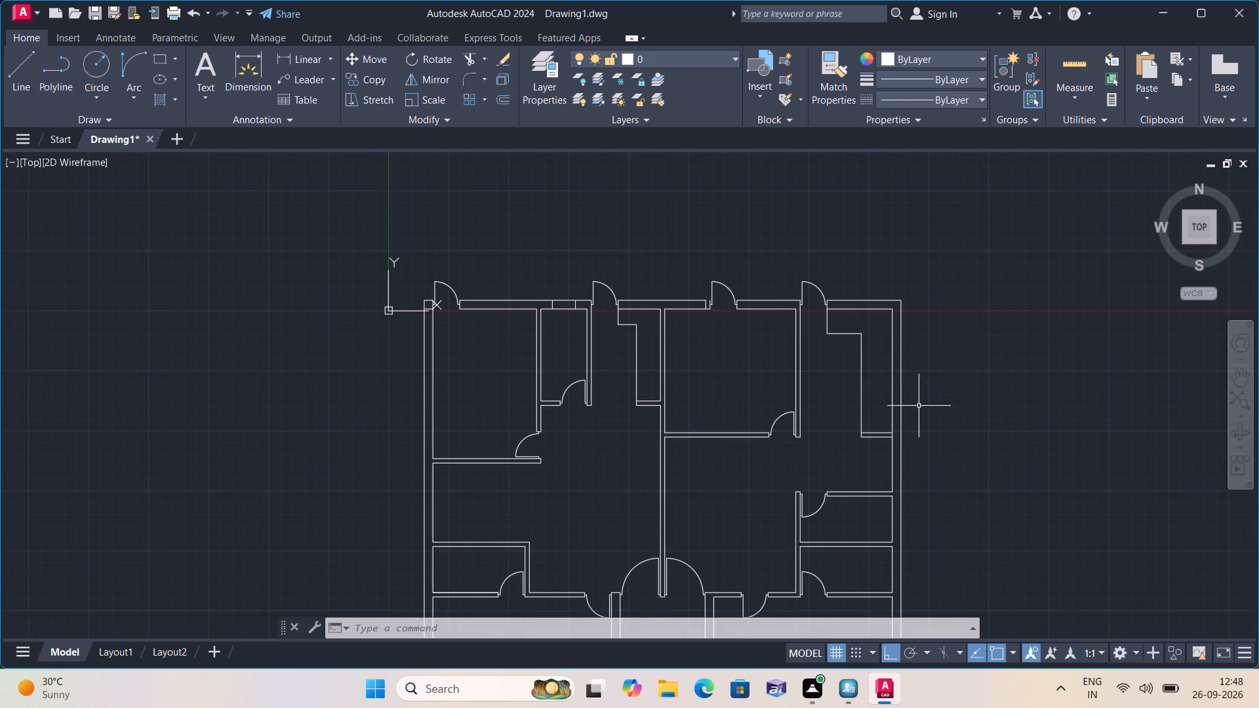
middle_drag(928, 473, 915, 374)
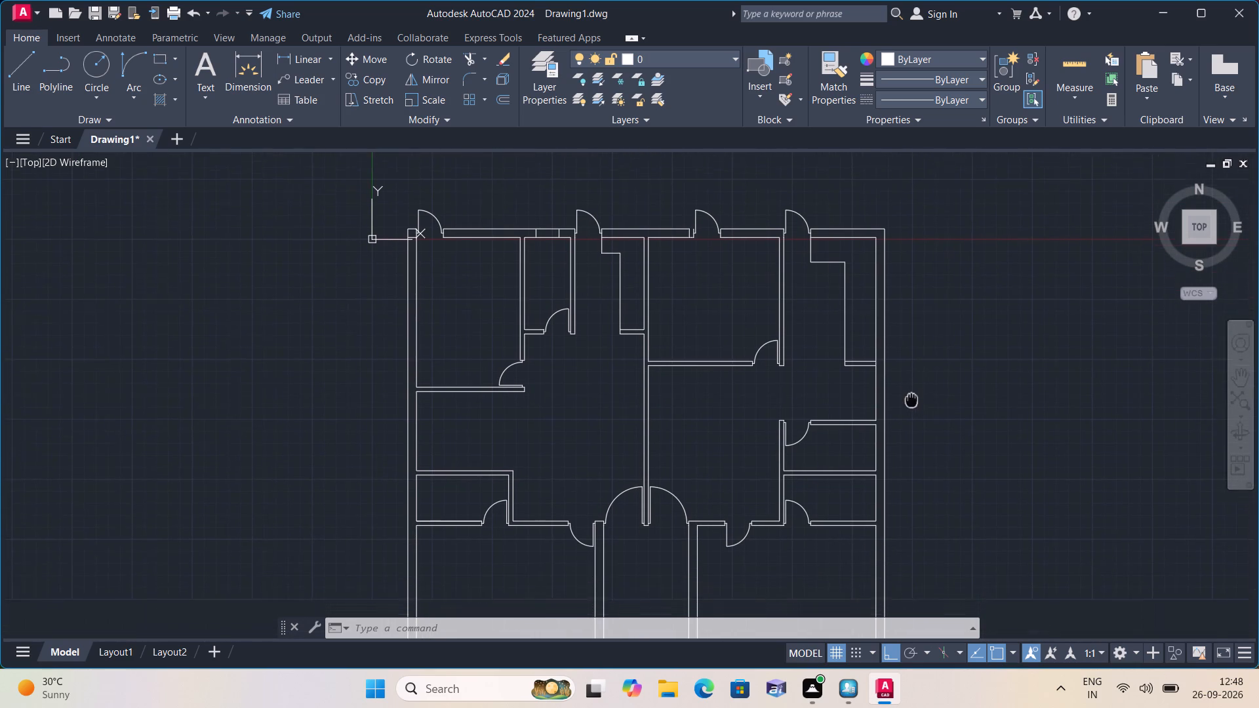
middle_drag(915, 374, 915, 369)
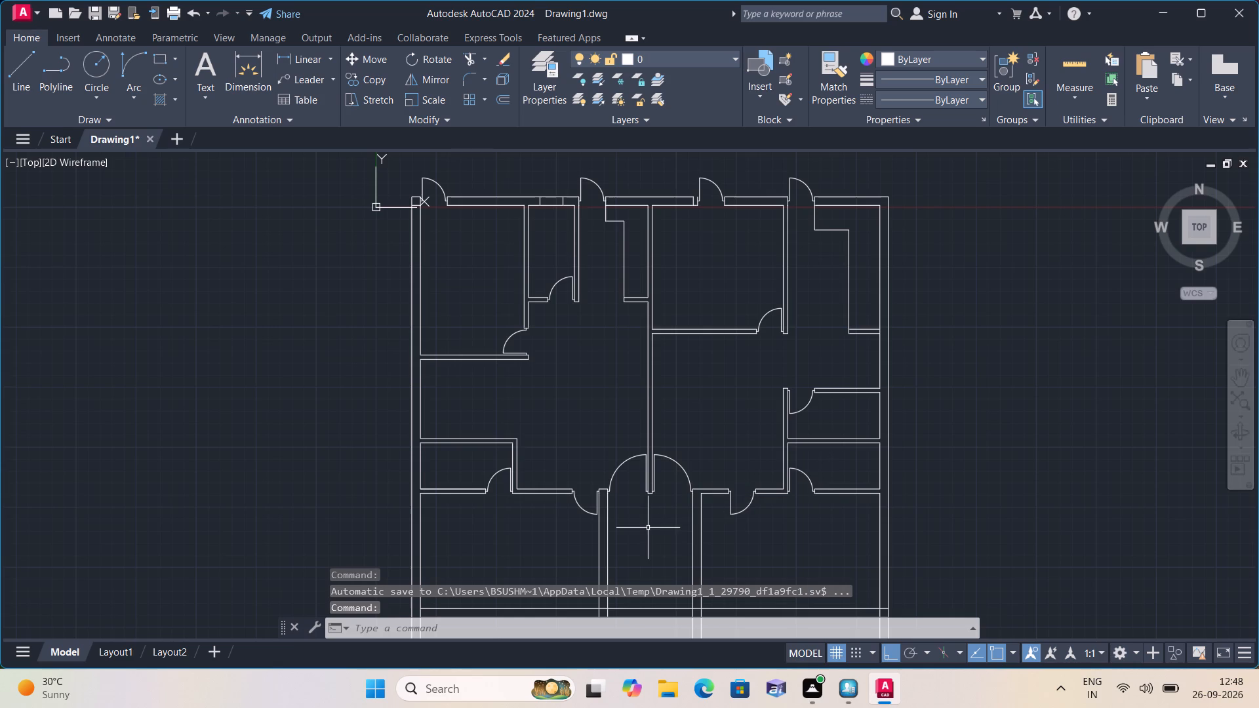
middle_drag(645, 526, 645, 439)
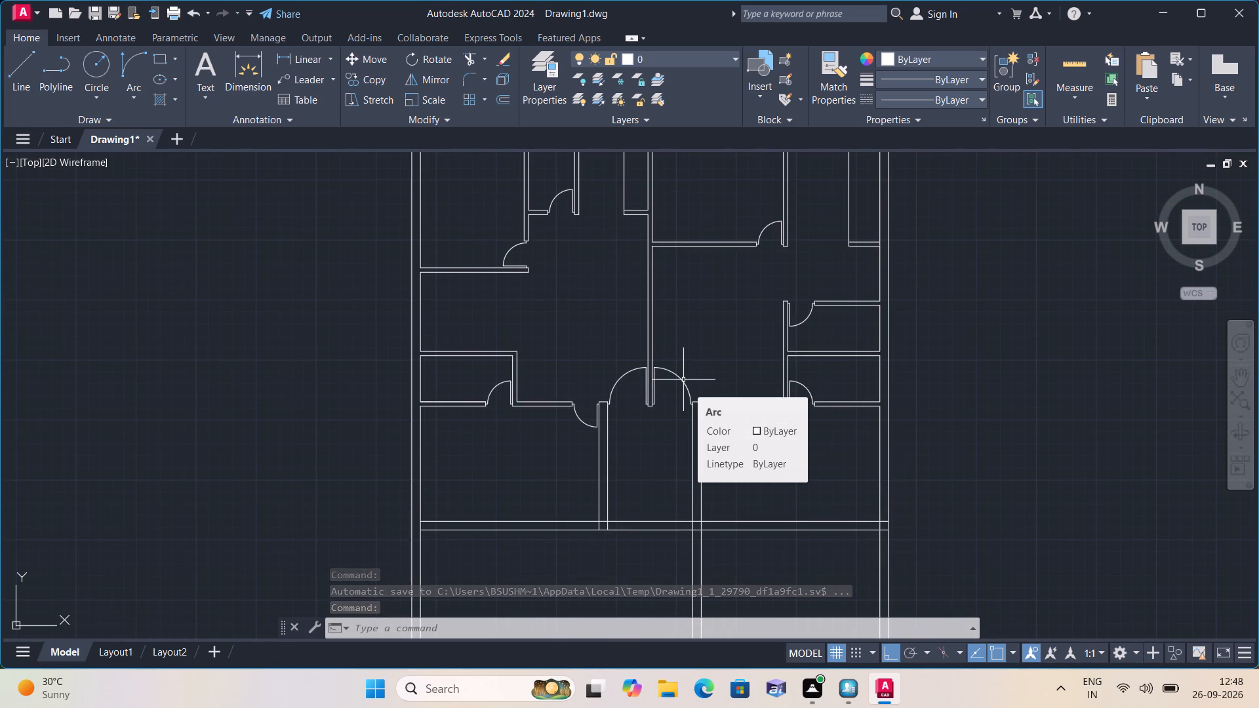
scroll(683, 380, up, 1)
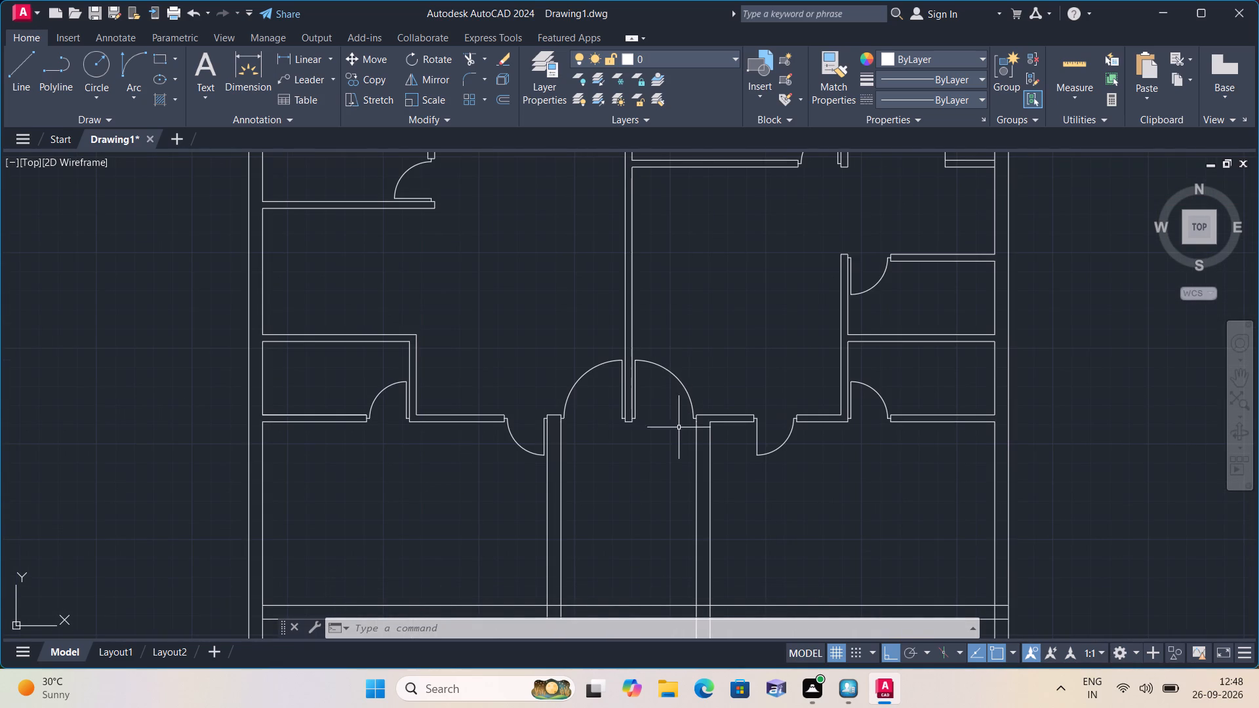
scroll(649, 449, up, 1)
middle_drag(649, 449, 662, 344)
scroll(657, 380, up, 1)
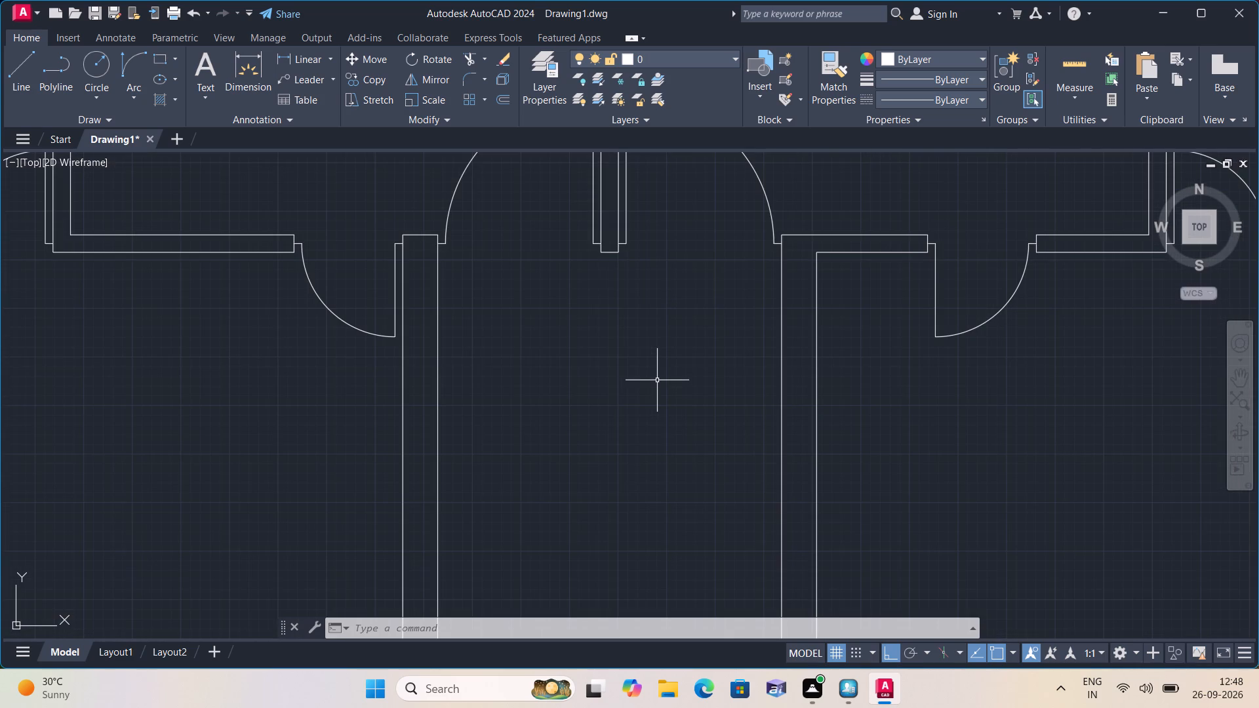
scroll(657, 380, down, 1)
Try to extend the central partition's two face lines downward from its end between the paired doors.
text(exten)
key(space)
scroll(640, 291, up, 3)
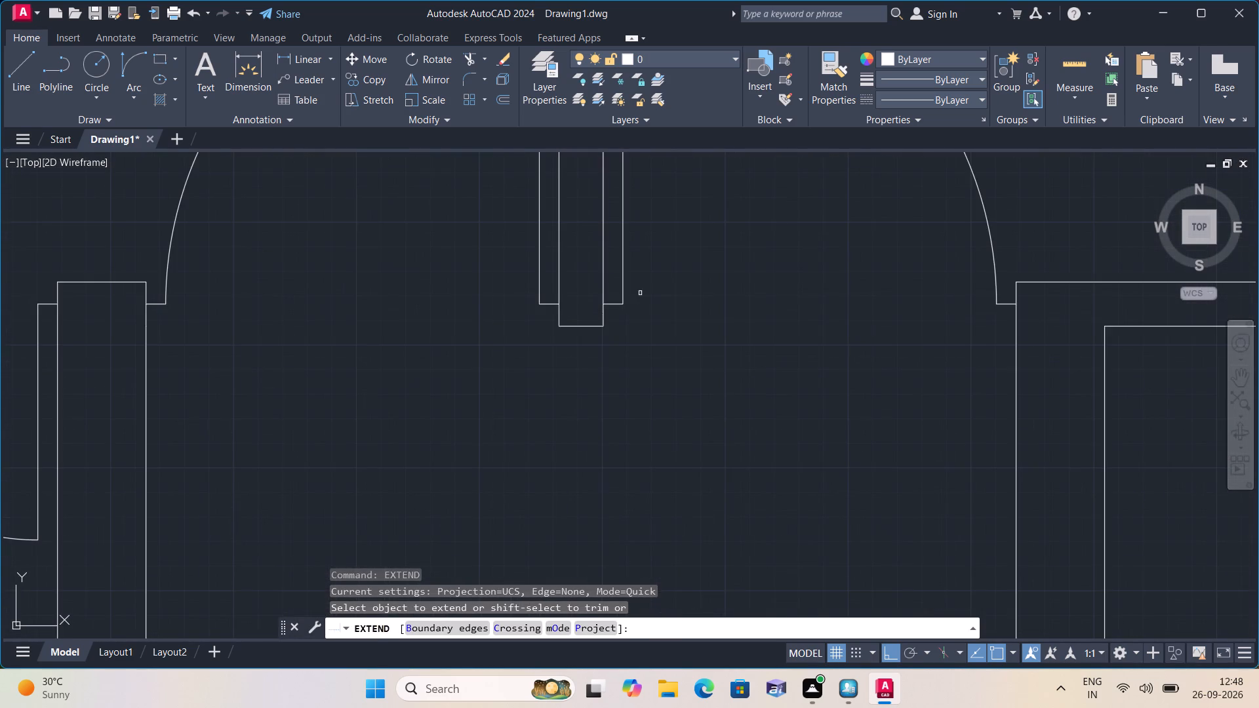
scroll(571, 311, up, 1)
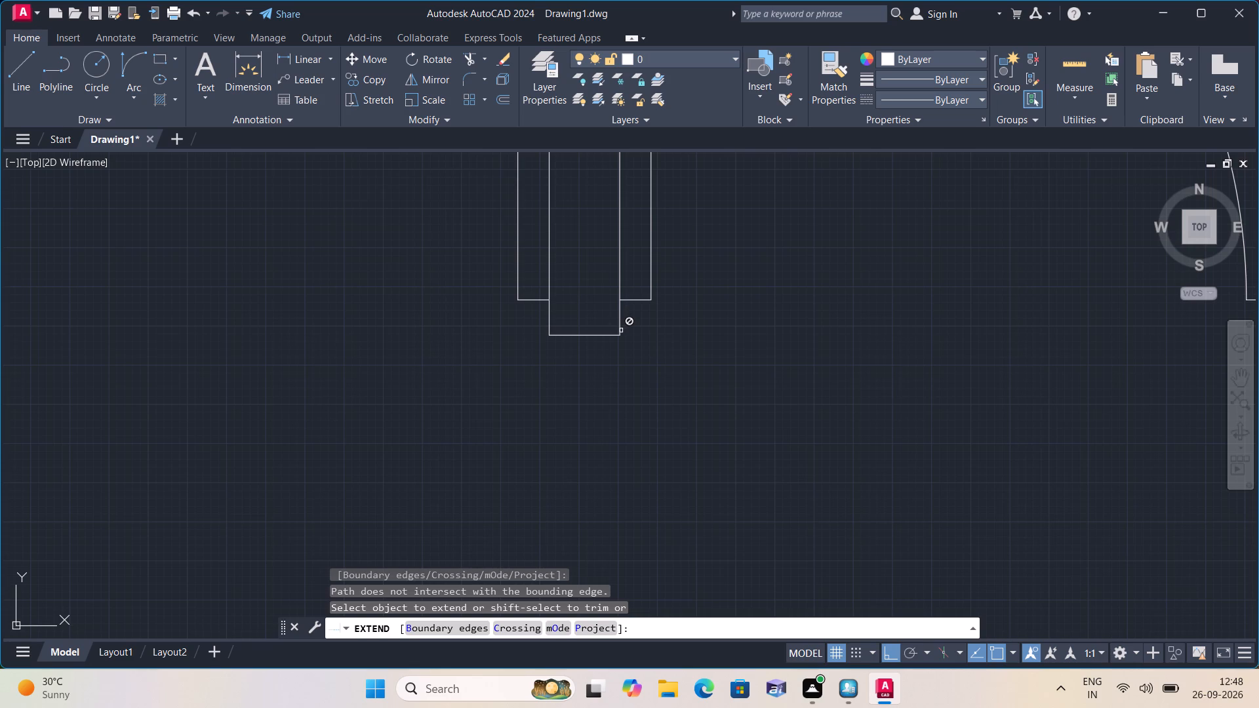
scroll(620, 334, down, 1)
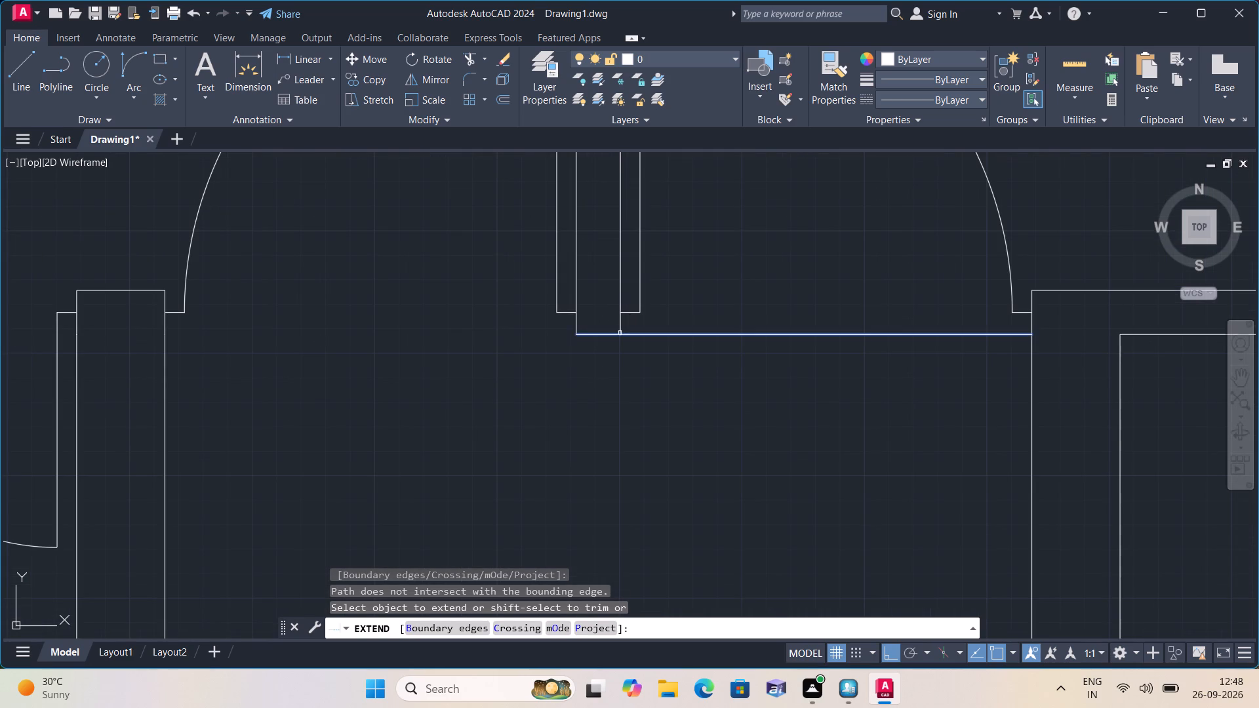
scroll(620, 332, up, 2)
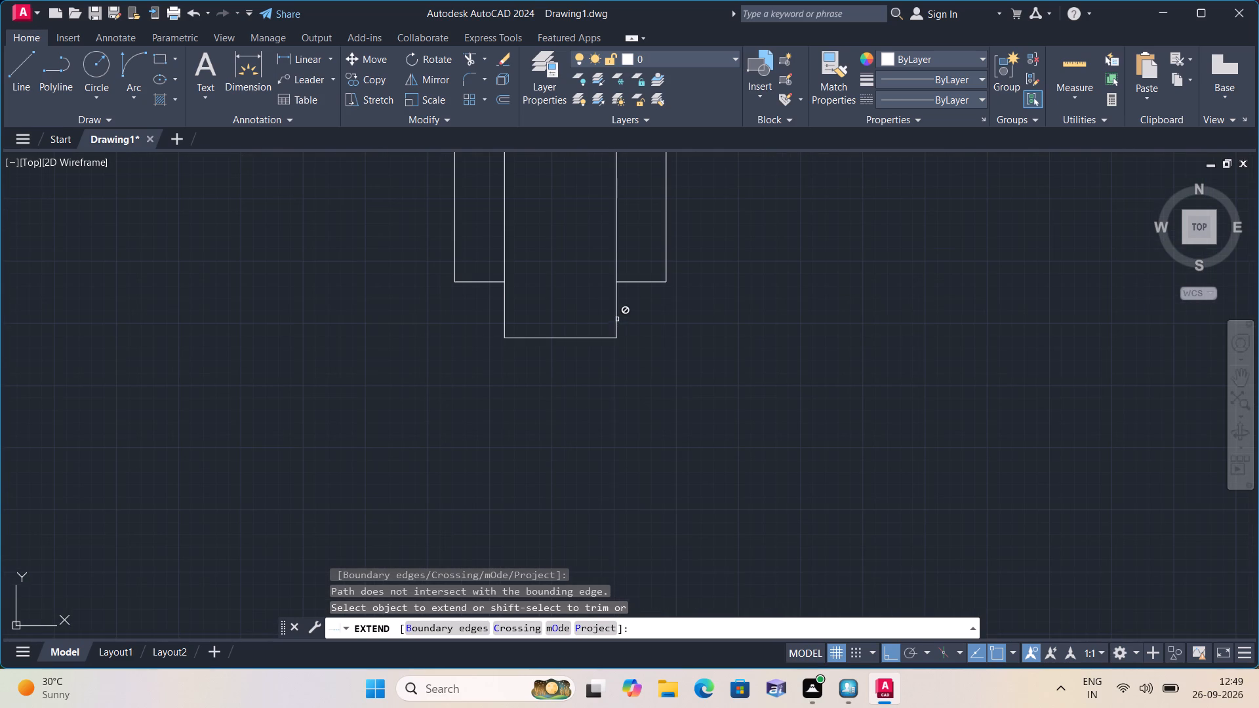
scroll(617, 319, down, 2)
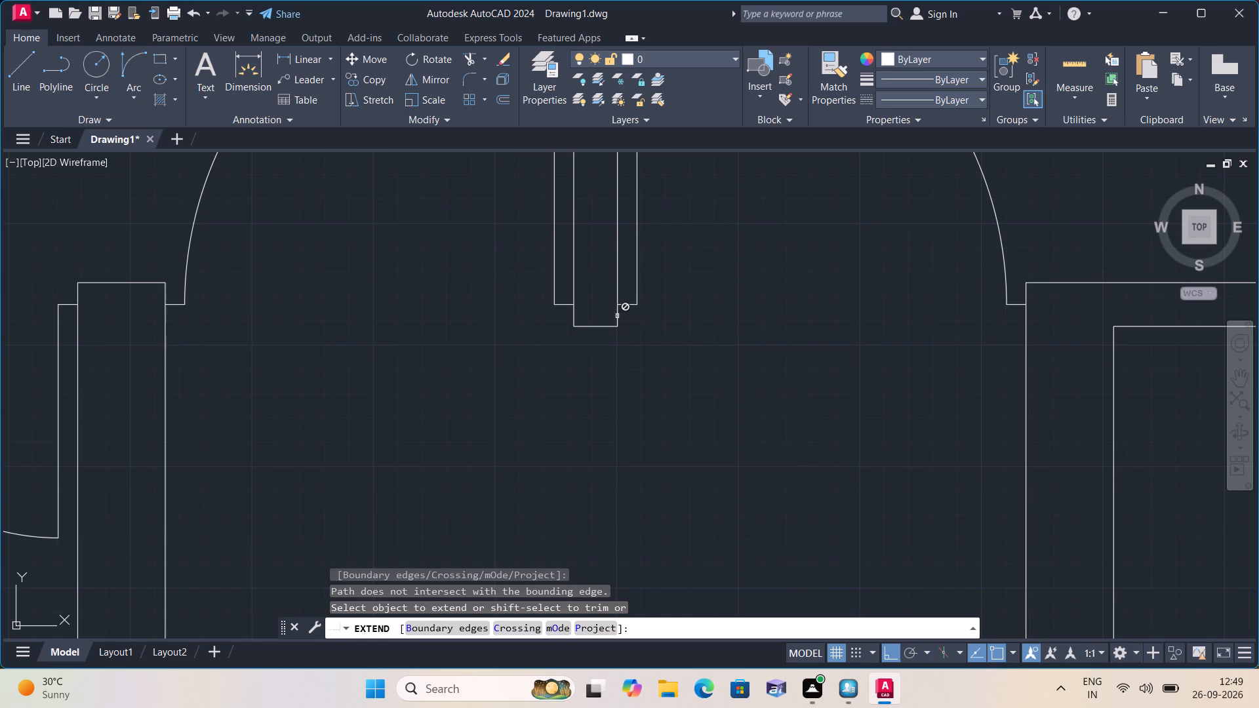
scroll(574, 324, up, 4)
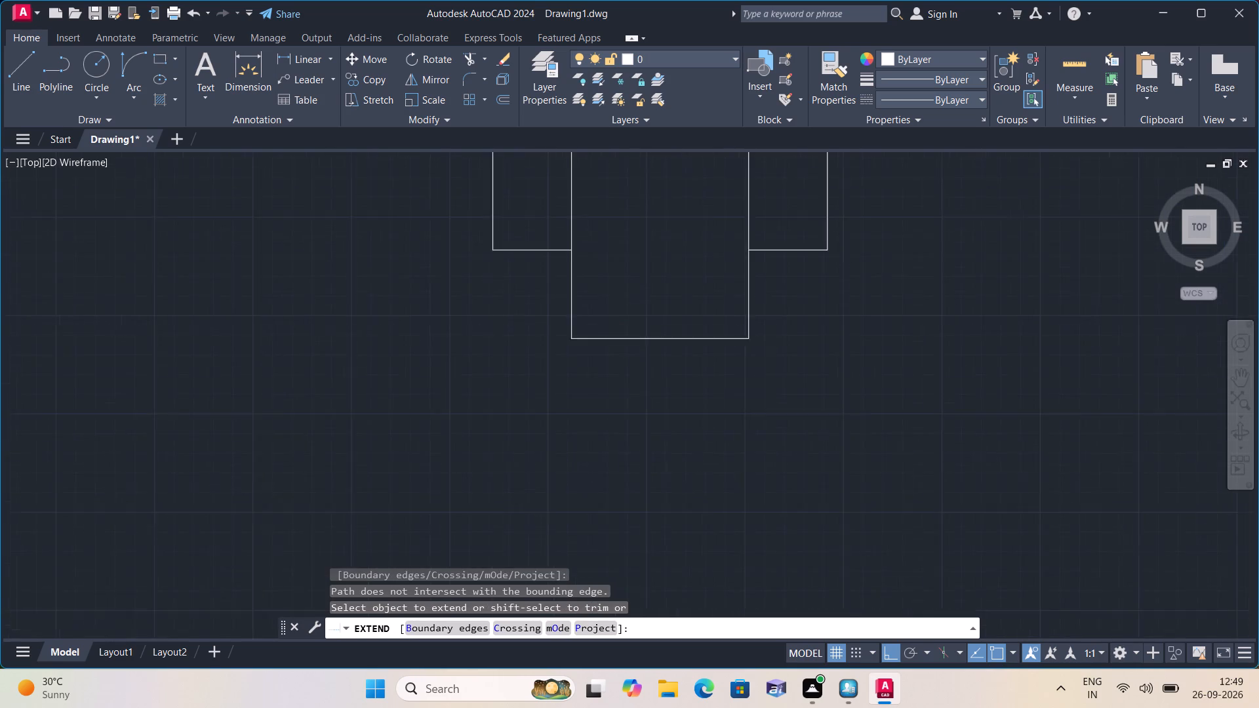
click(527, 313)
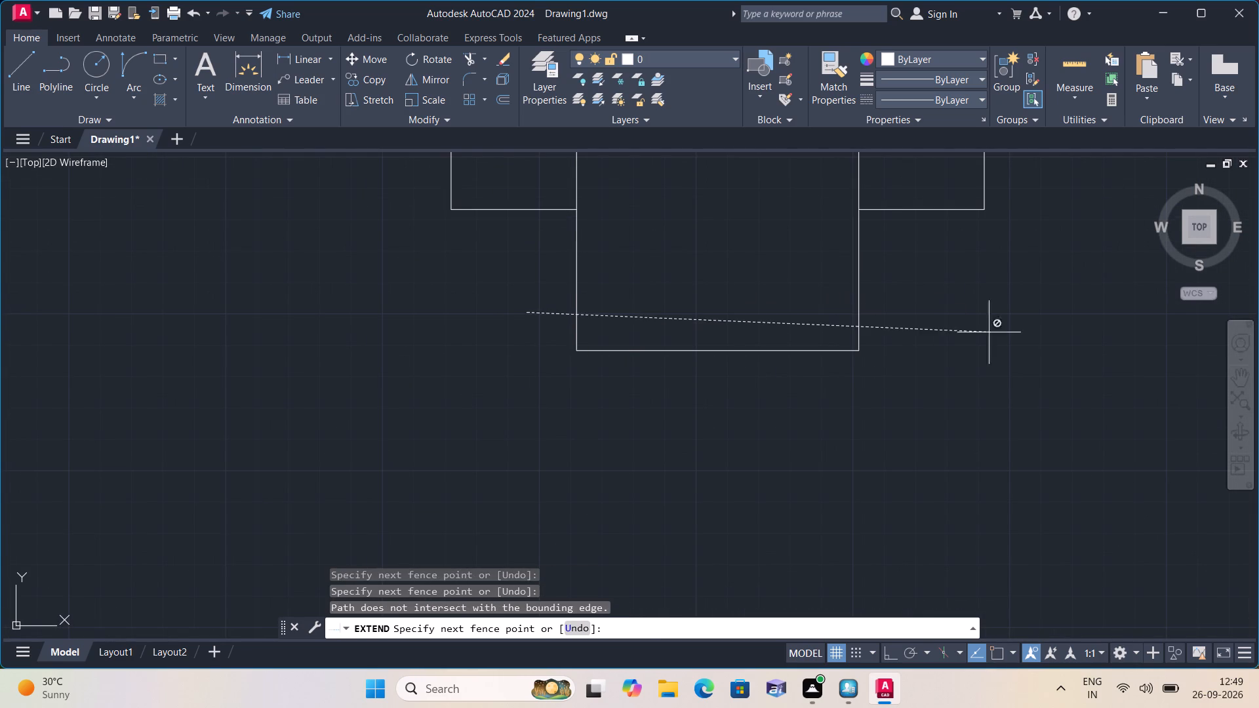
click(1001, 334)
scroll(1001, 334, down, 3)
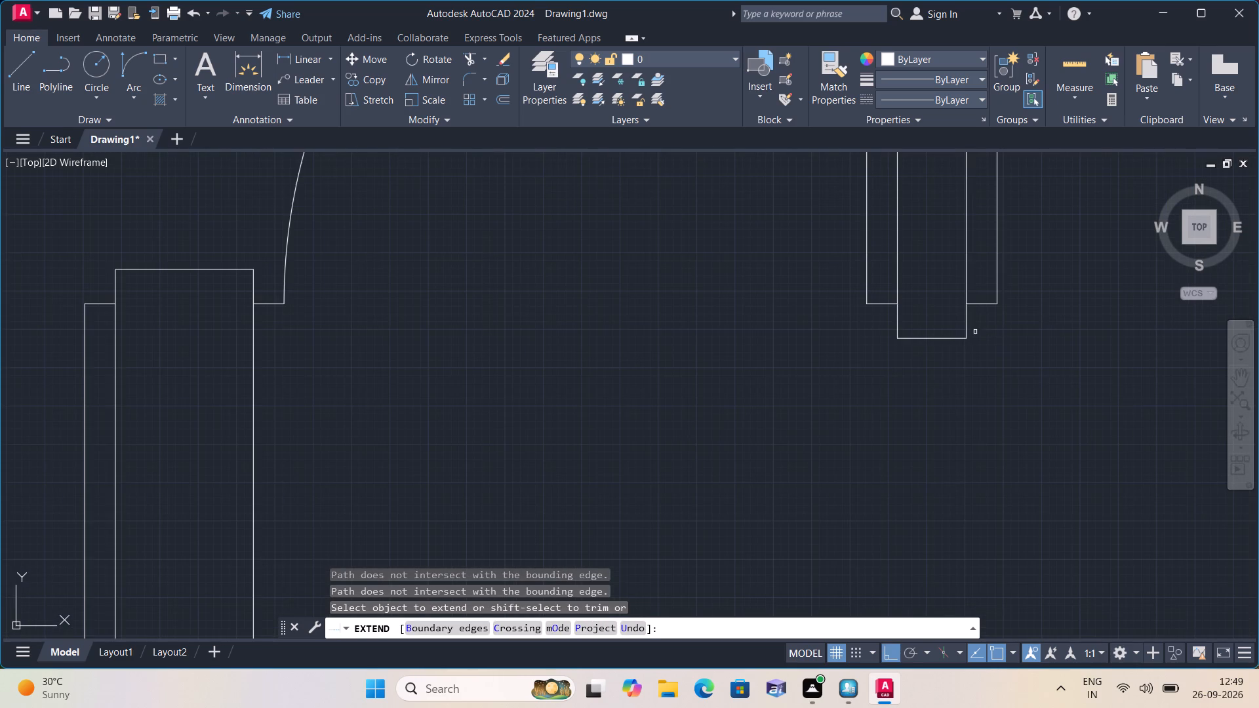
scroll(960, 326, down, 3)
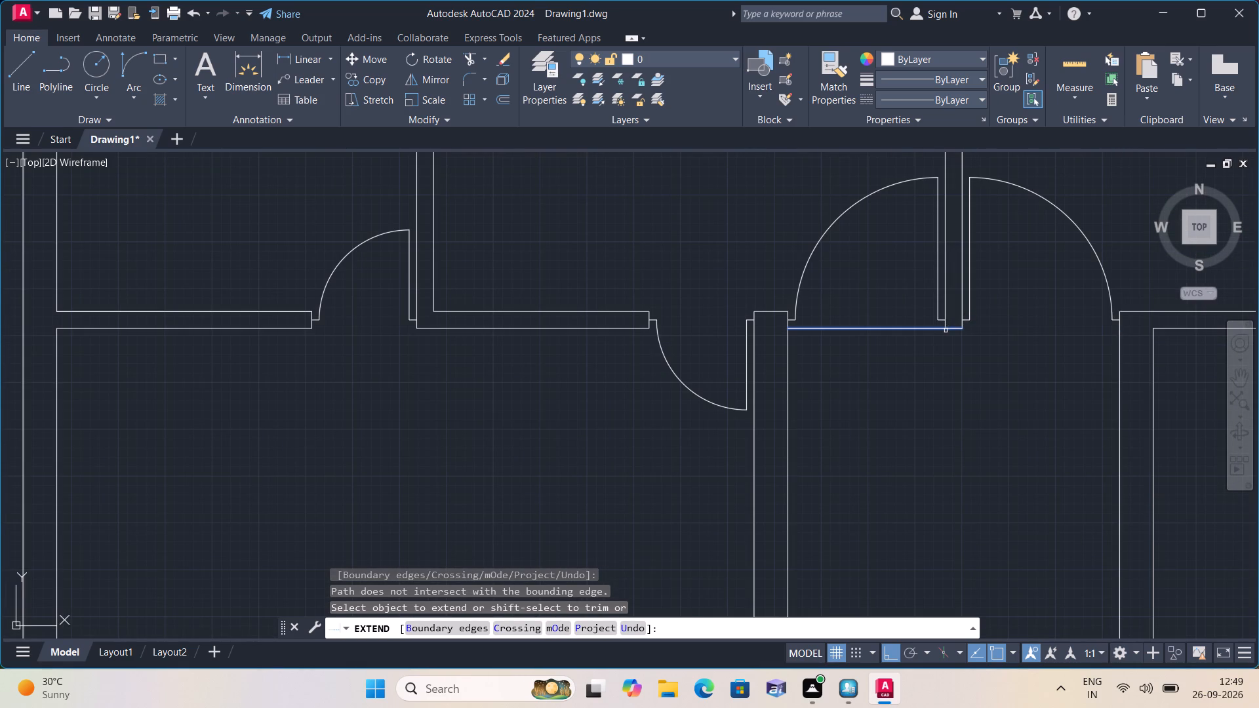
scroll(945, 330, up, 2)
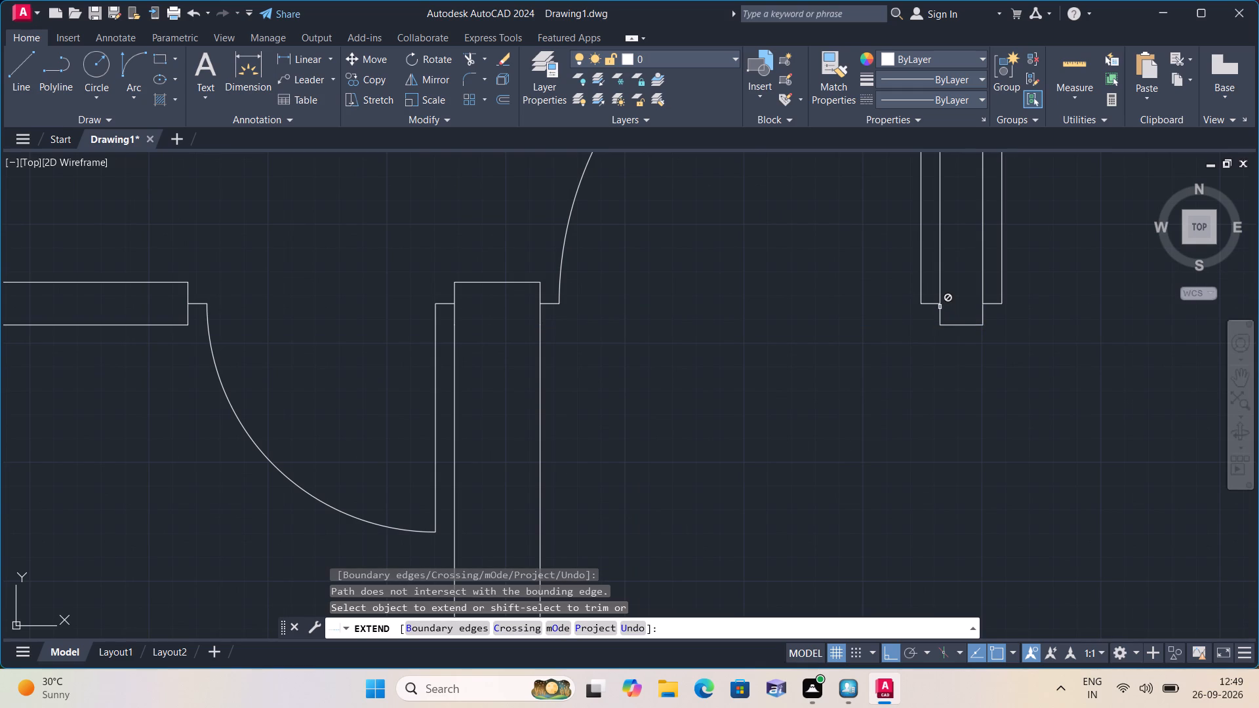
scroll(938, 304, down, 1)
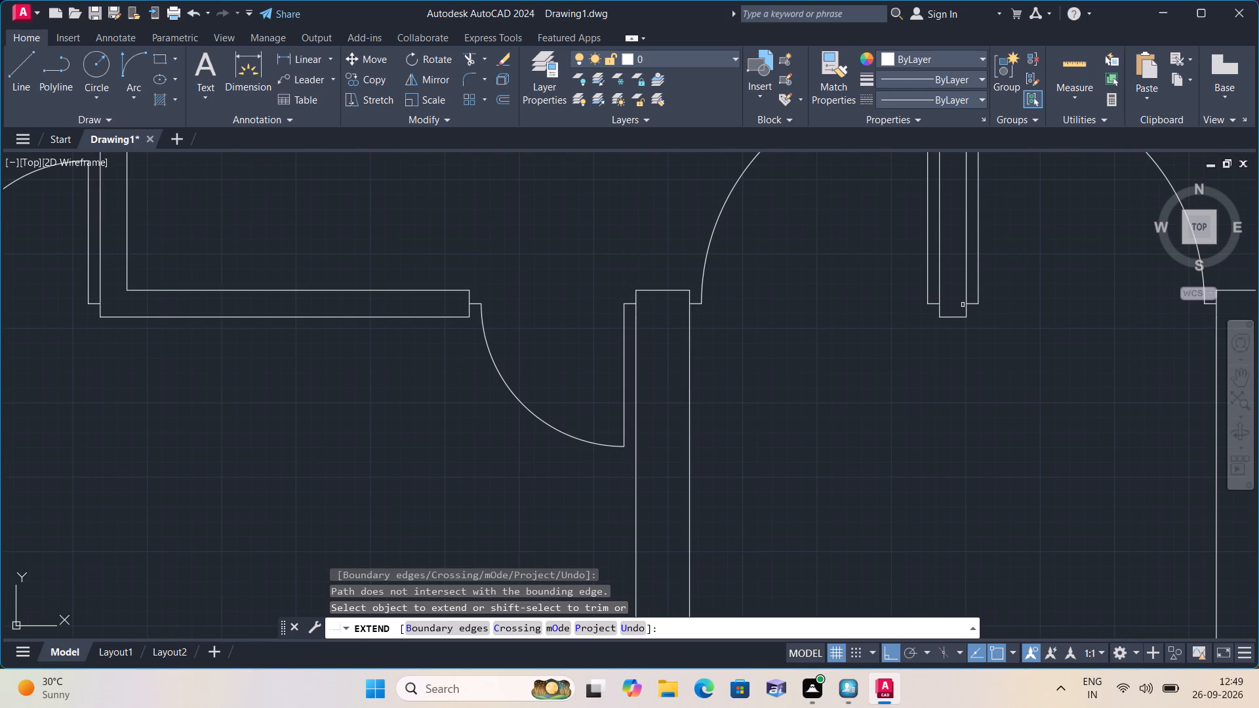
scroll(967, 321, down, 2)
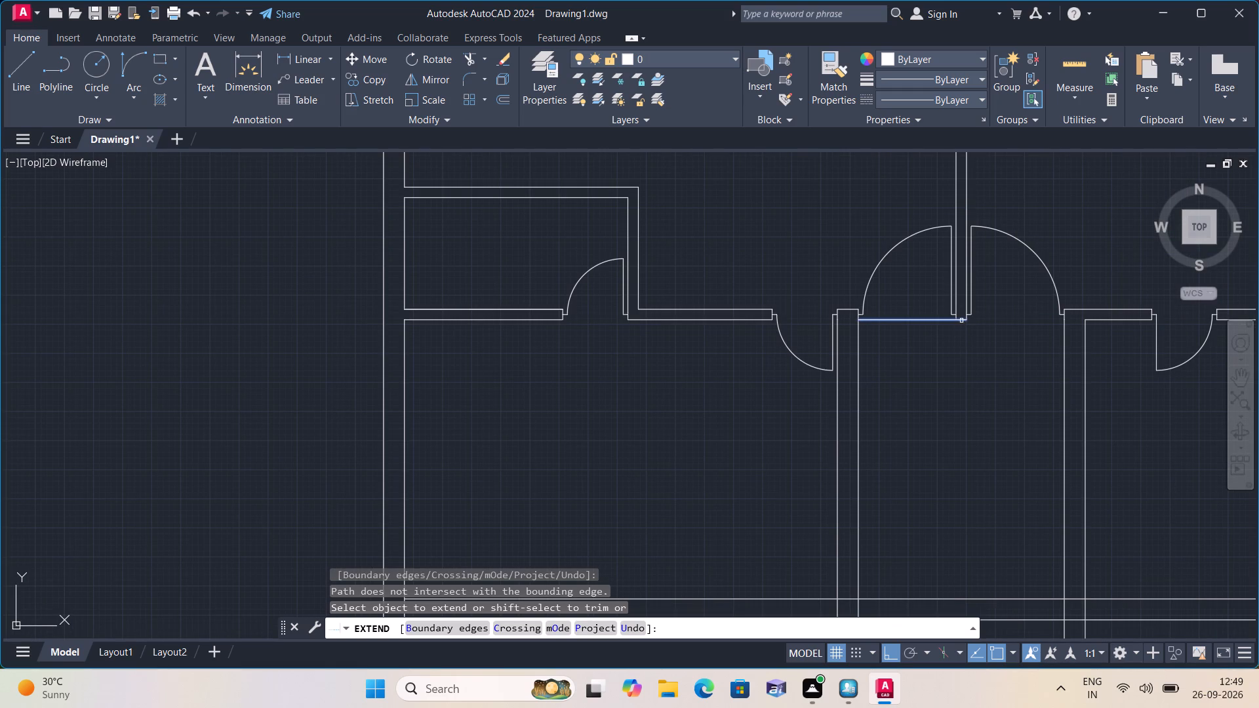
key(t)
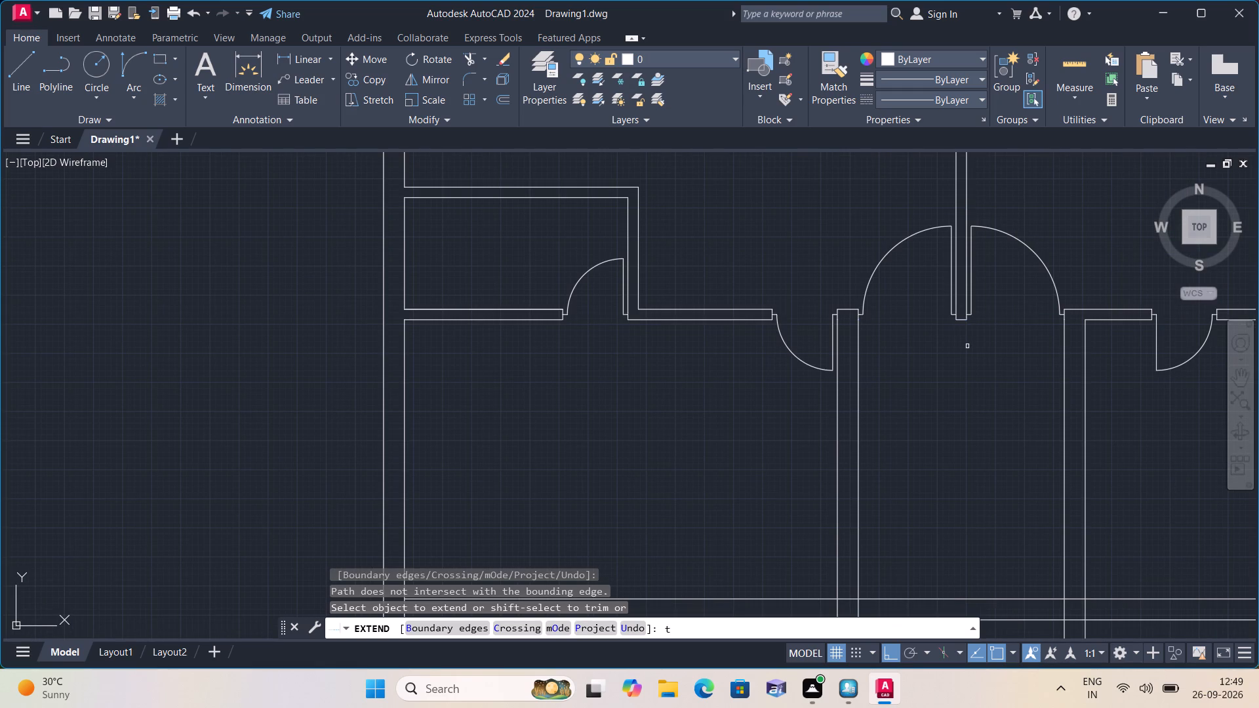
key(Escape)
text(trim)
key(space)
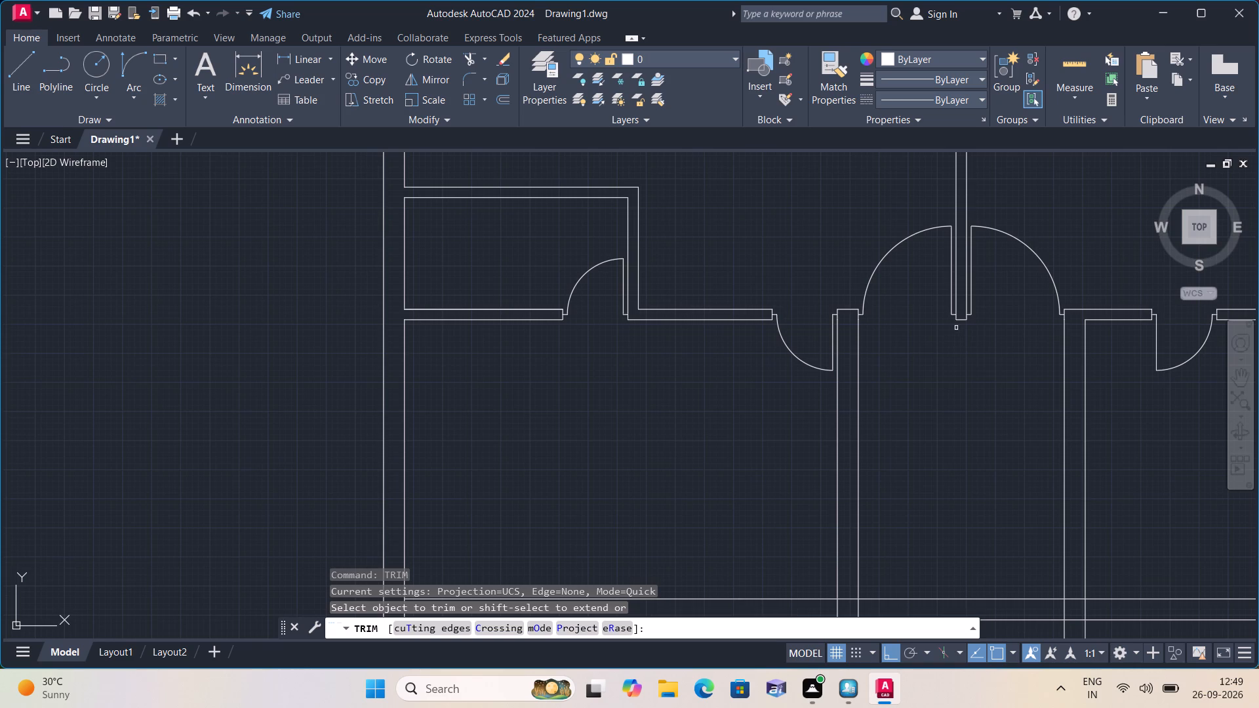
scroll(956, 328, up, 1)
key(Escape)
Draw a vertical line from the west corner of the central partition's lower end down to the horizontal cross wall's upper face.
middle_drag(948, 342, 919, 305)
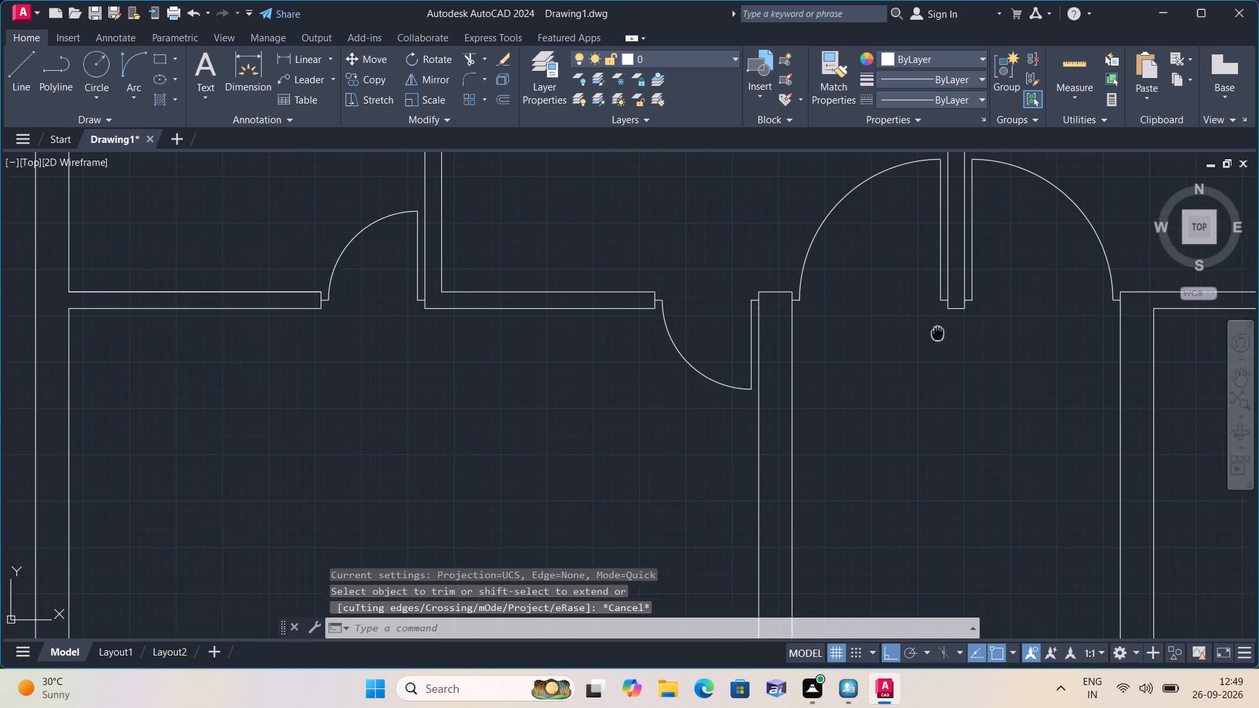
middle_drag(919, 305, 918, 304)
text(l)
key(space)
scroll(921, 281, up, 2)
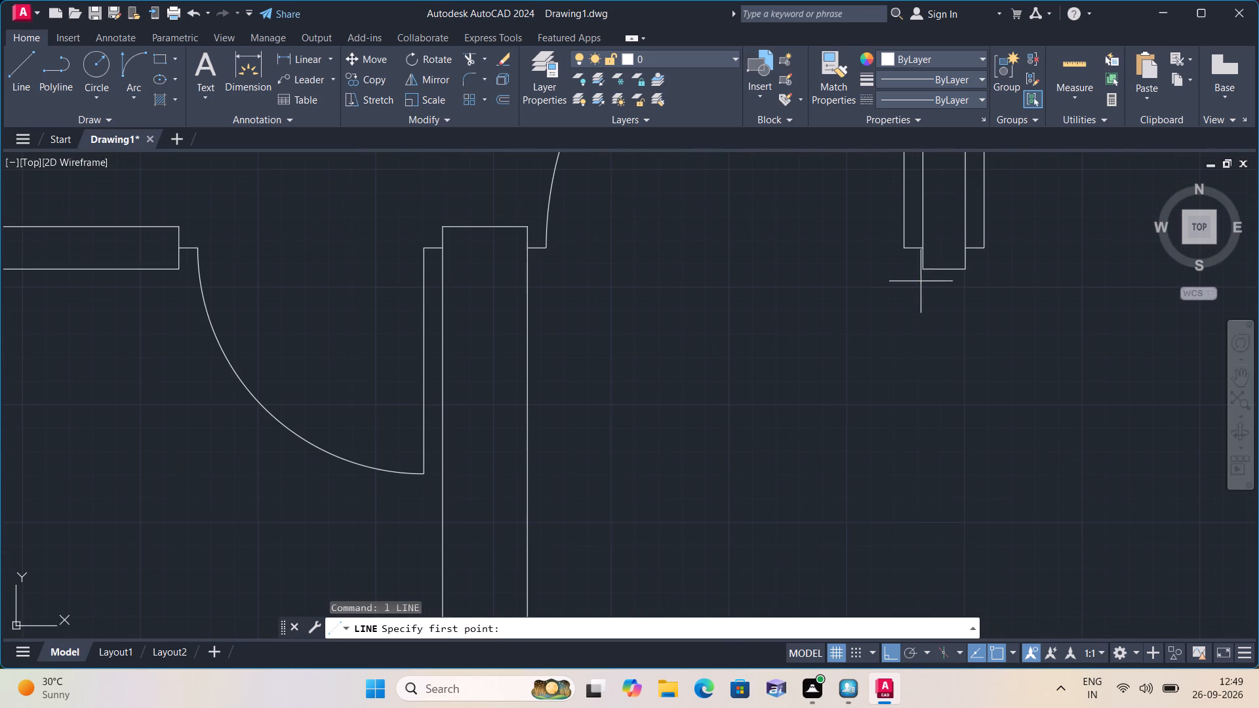
click(922, 269)
scroll(866, 392, down, 4)
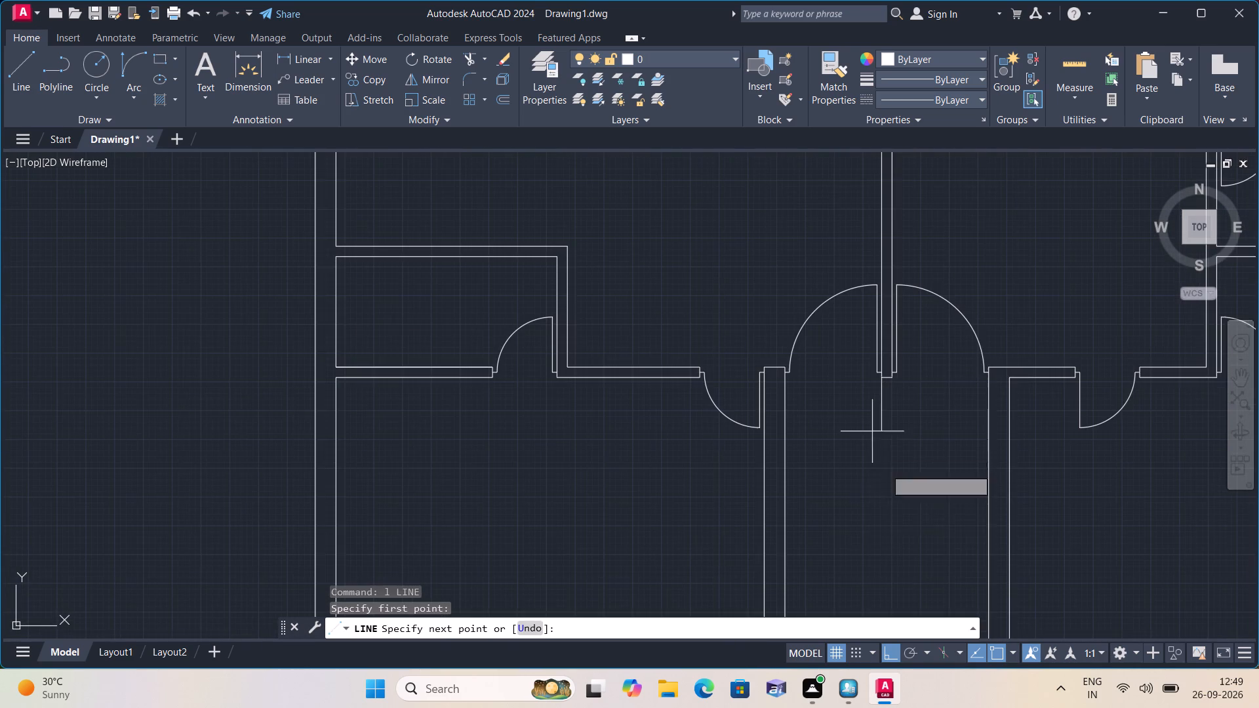
middle_drag(880, 501, 892, 321)
scroll(896, 281, down, 1)
scroll(903, 395, up, 1)
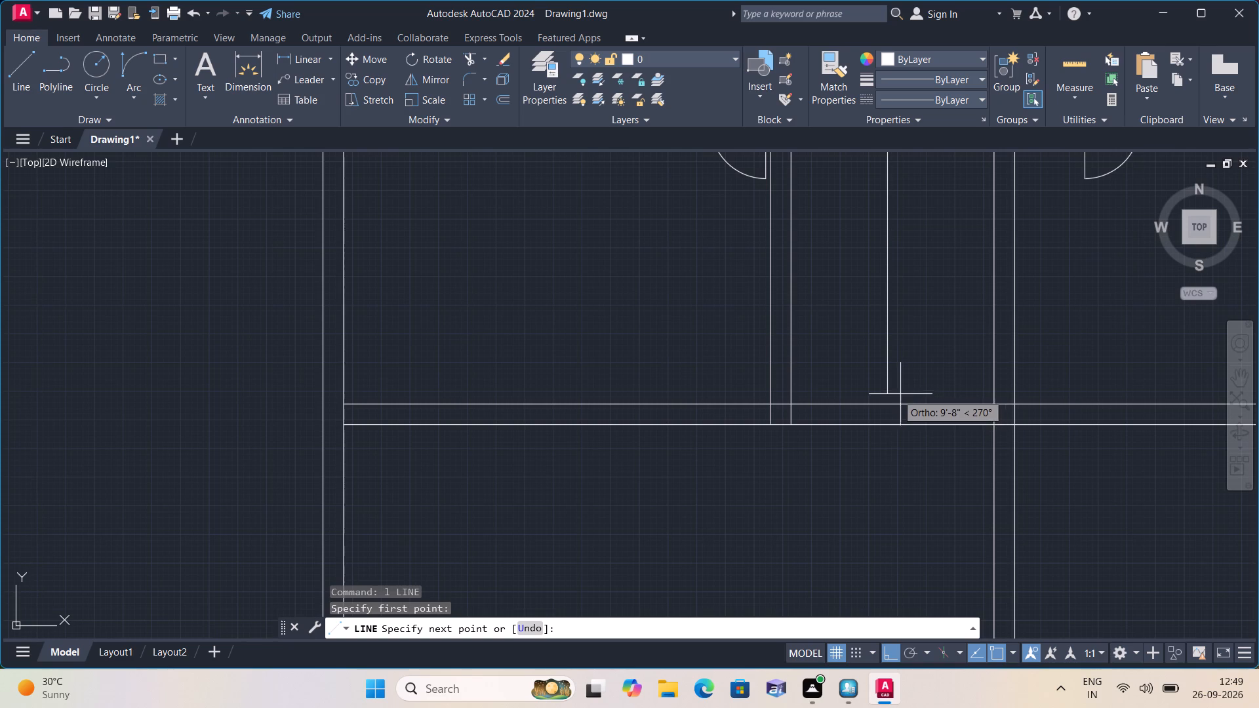
click(885, 403)
key(space)
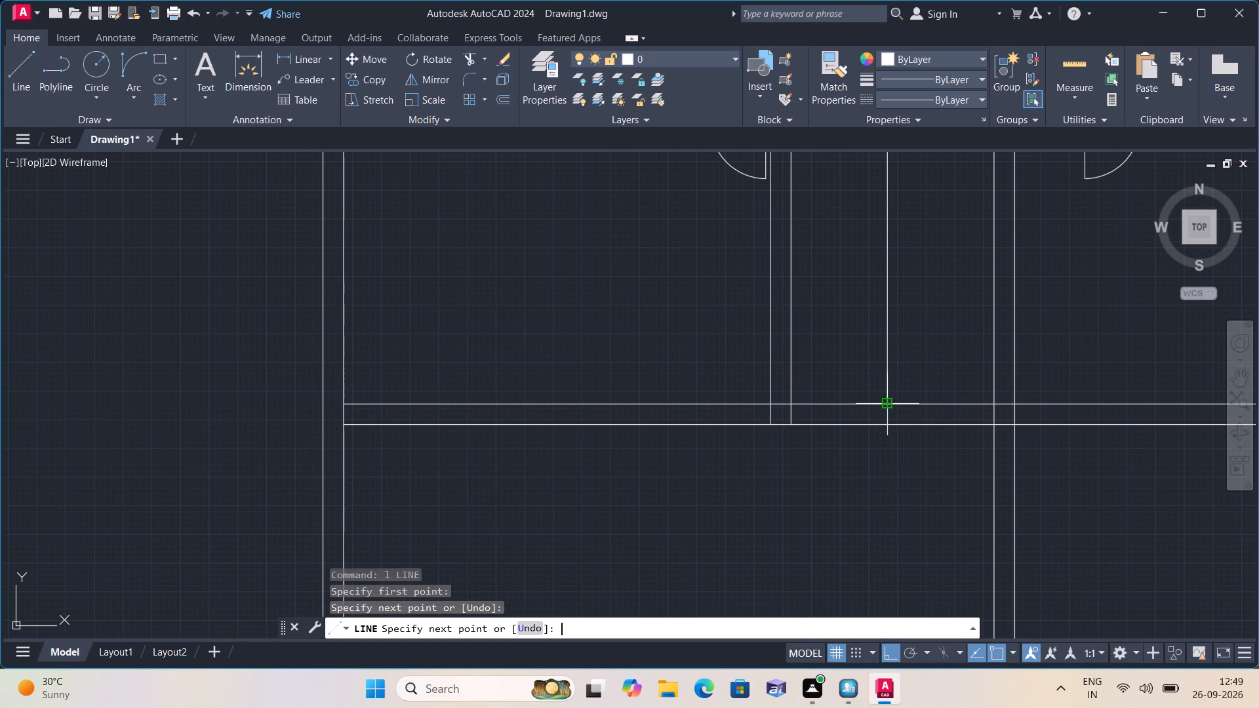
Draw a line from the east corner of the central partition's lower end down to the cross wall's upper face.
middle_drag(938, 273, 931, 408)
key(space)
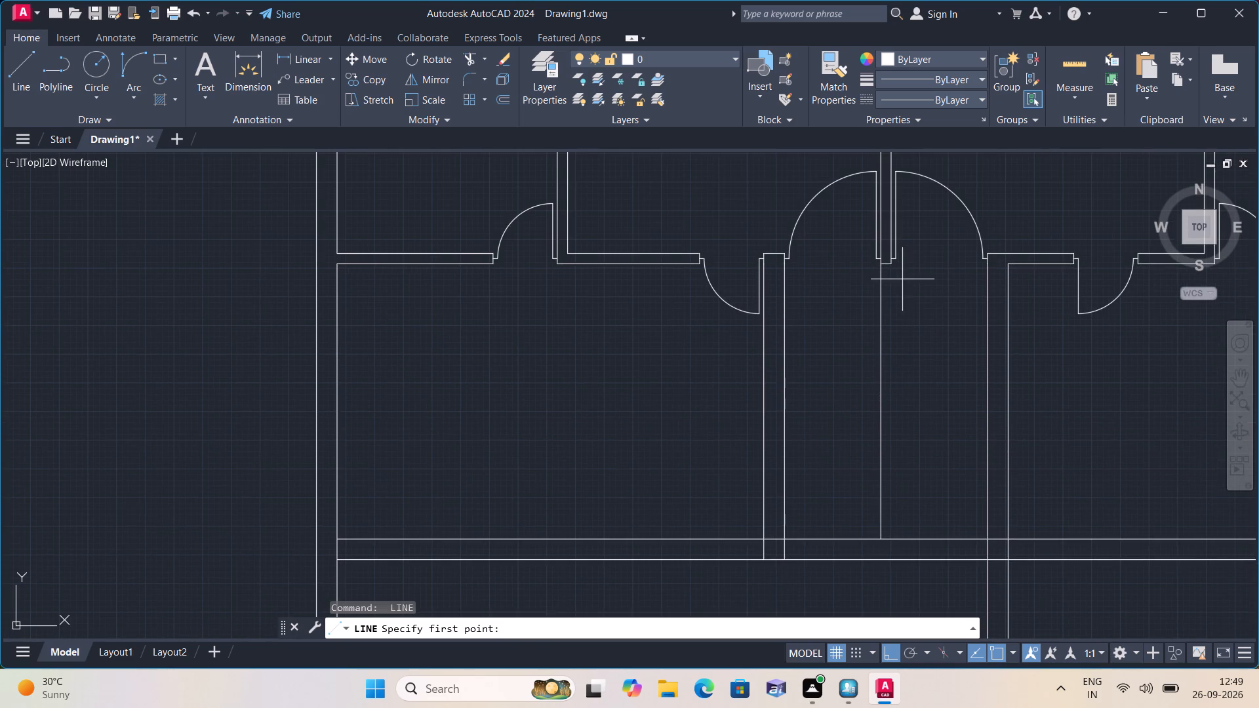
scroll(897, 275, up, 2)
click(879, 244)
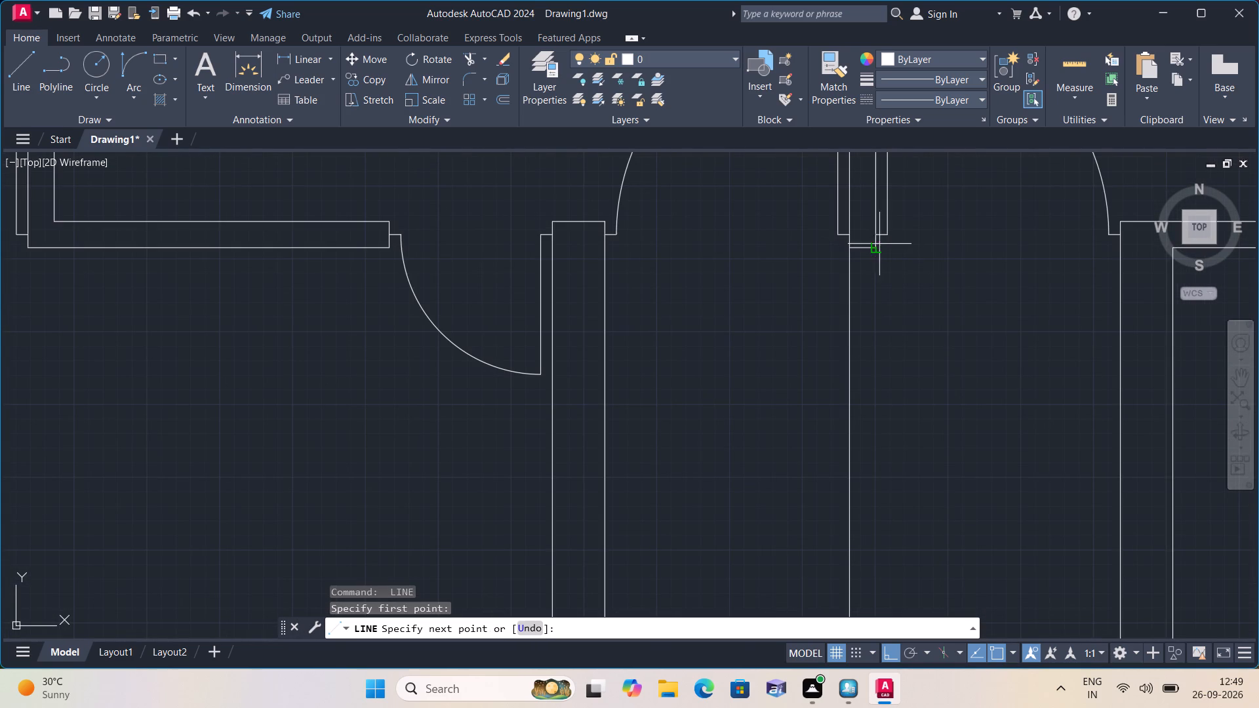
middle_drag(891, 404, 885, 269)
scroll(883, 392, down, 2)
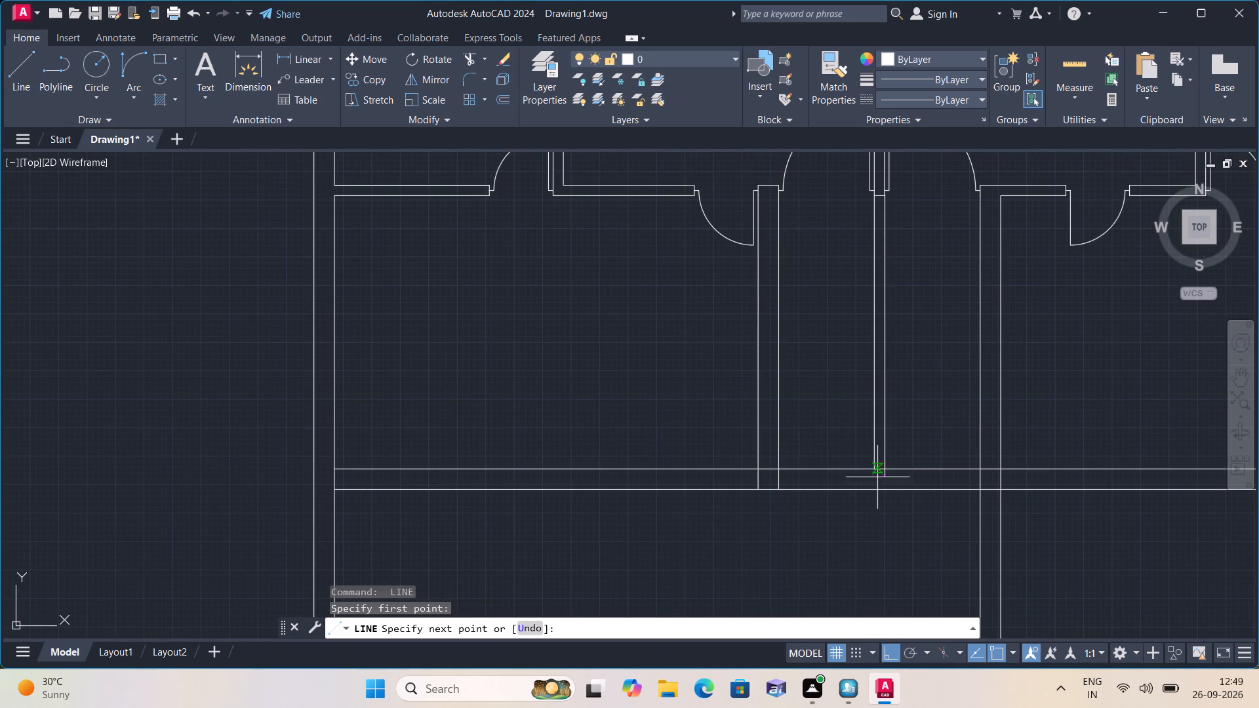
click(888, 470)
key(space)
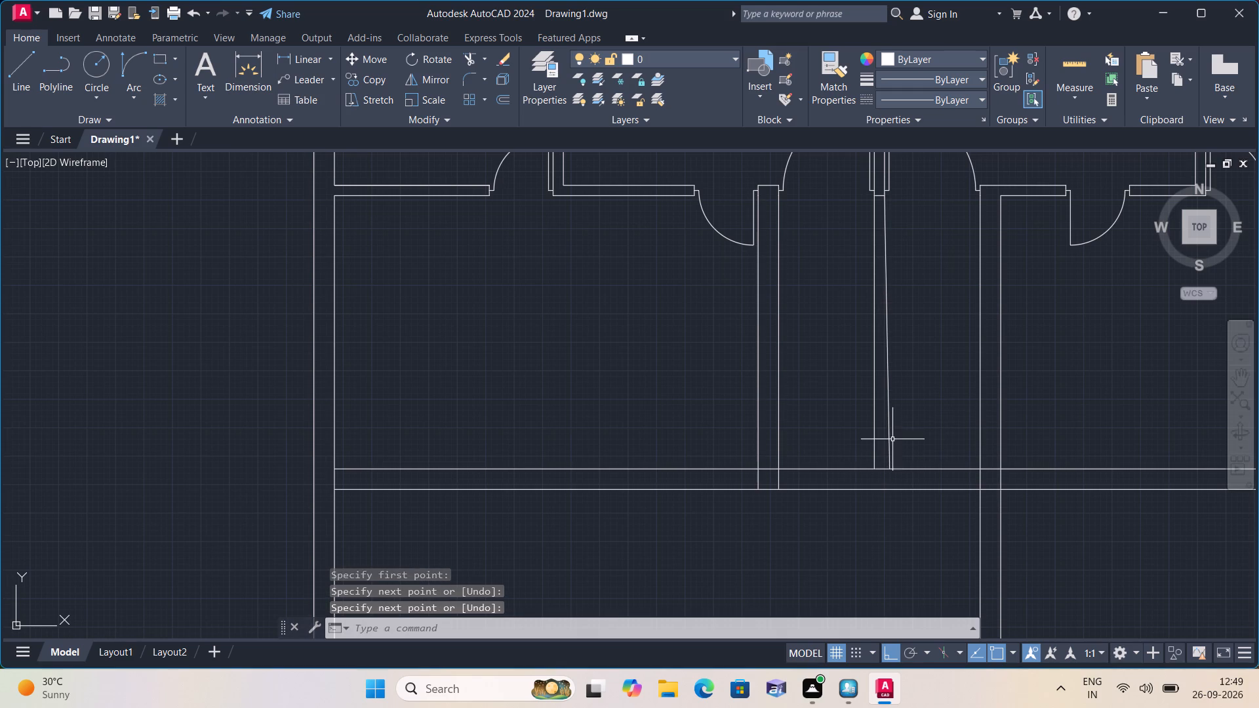
Draw a 3' vertical guide up from the cross wall, and from its top run horizontal lines to the facing walls on both sides.
key(space)
click(914, 469)
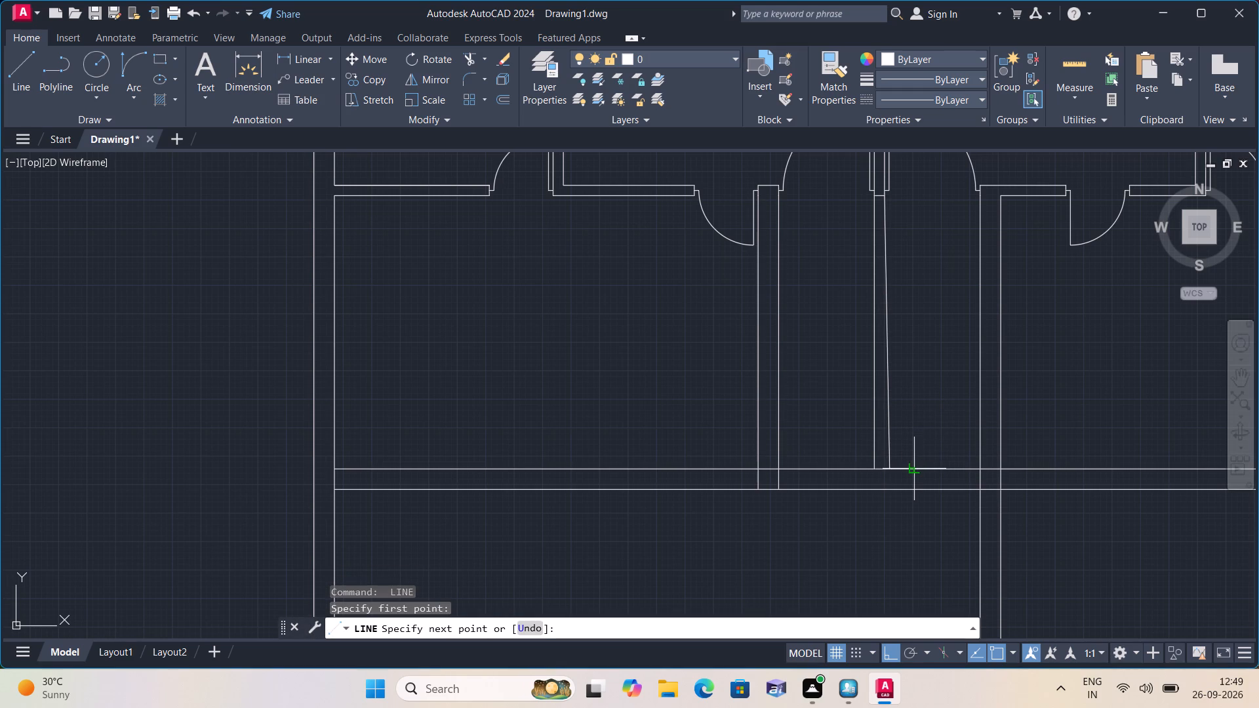
text(3')
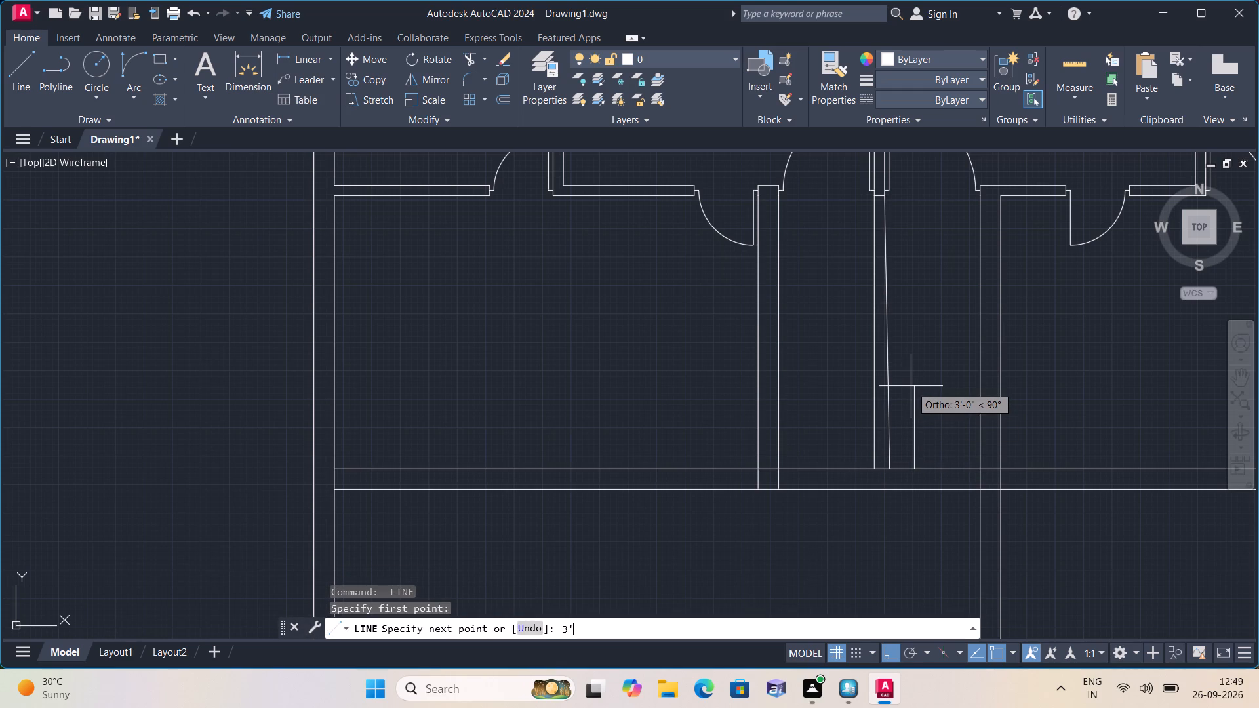
key(space)
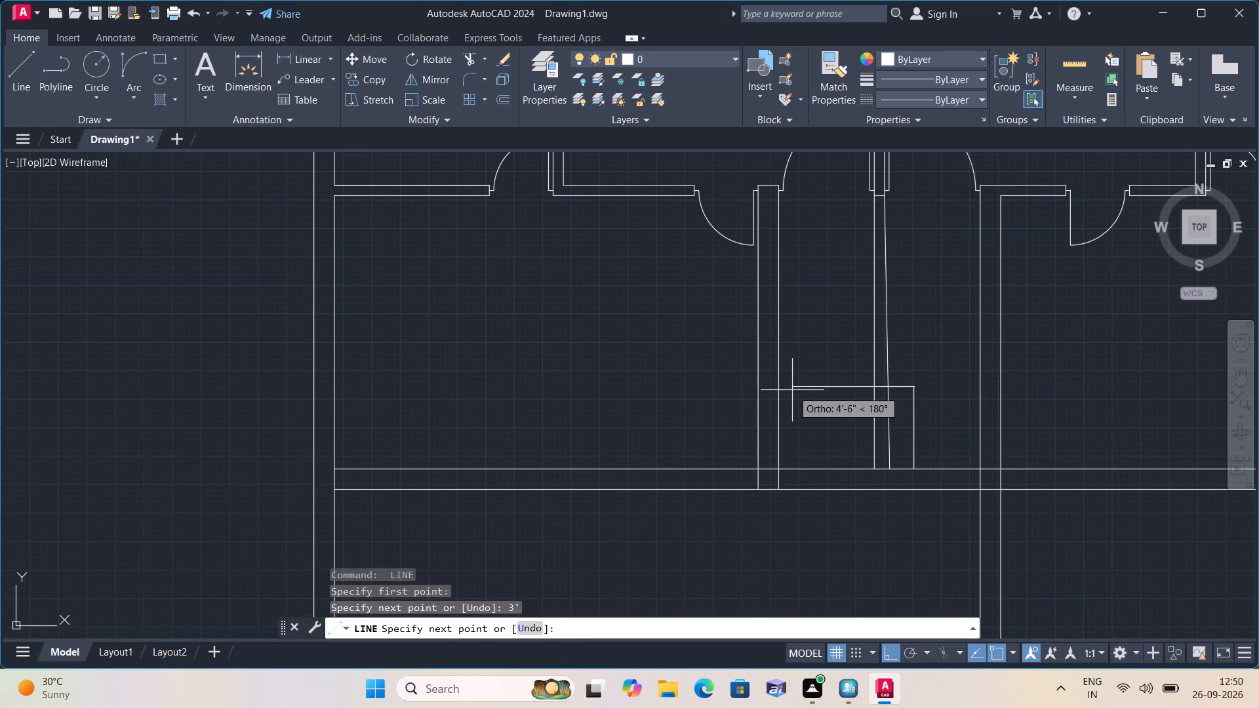
click(780, 385)
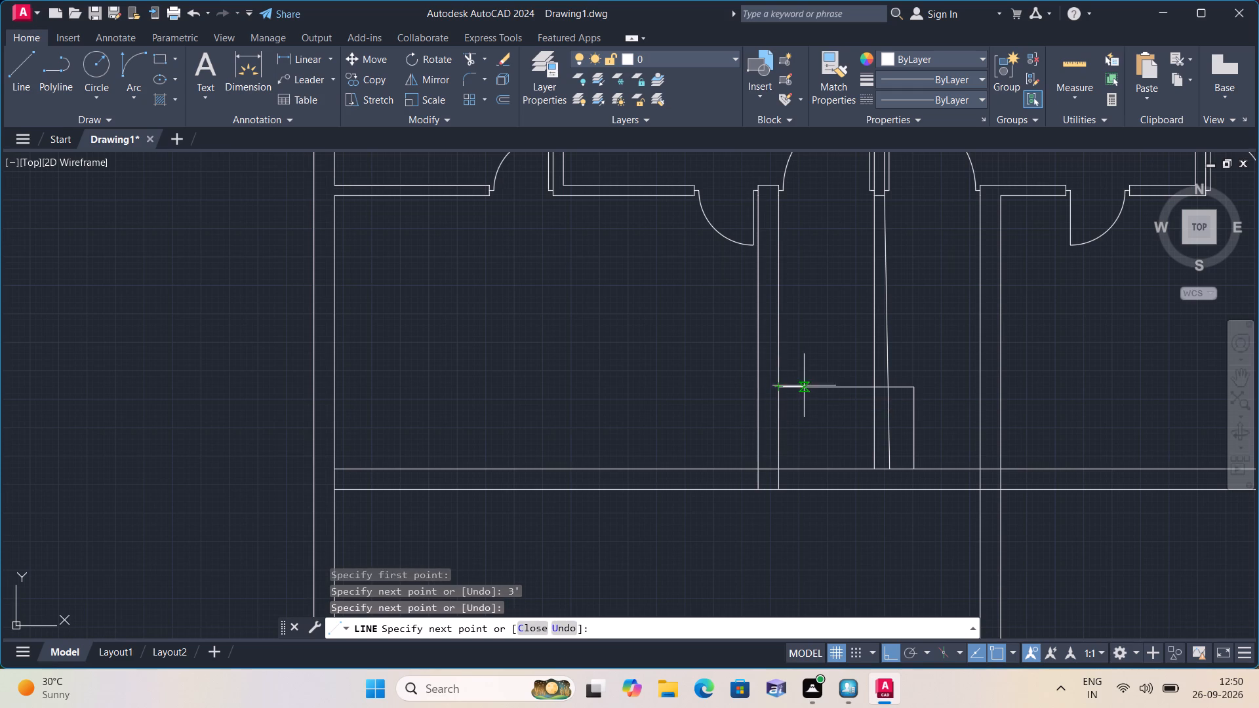
key(space)
key(space)
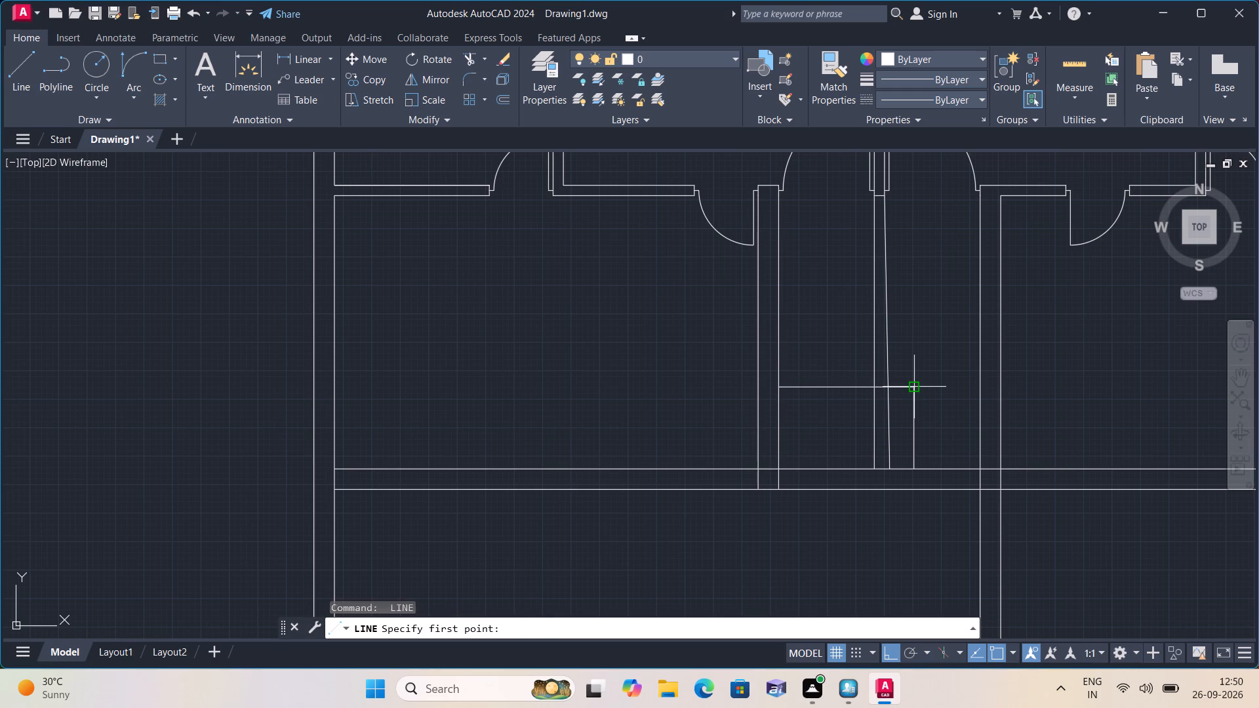
click(915, 387)
click(978, 389)
key(space)
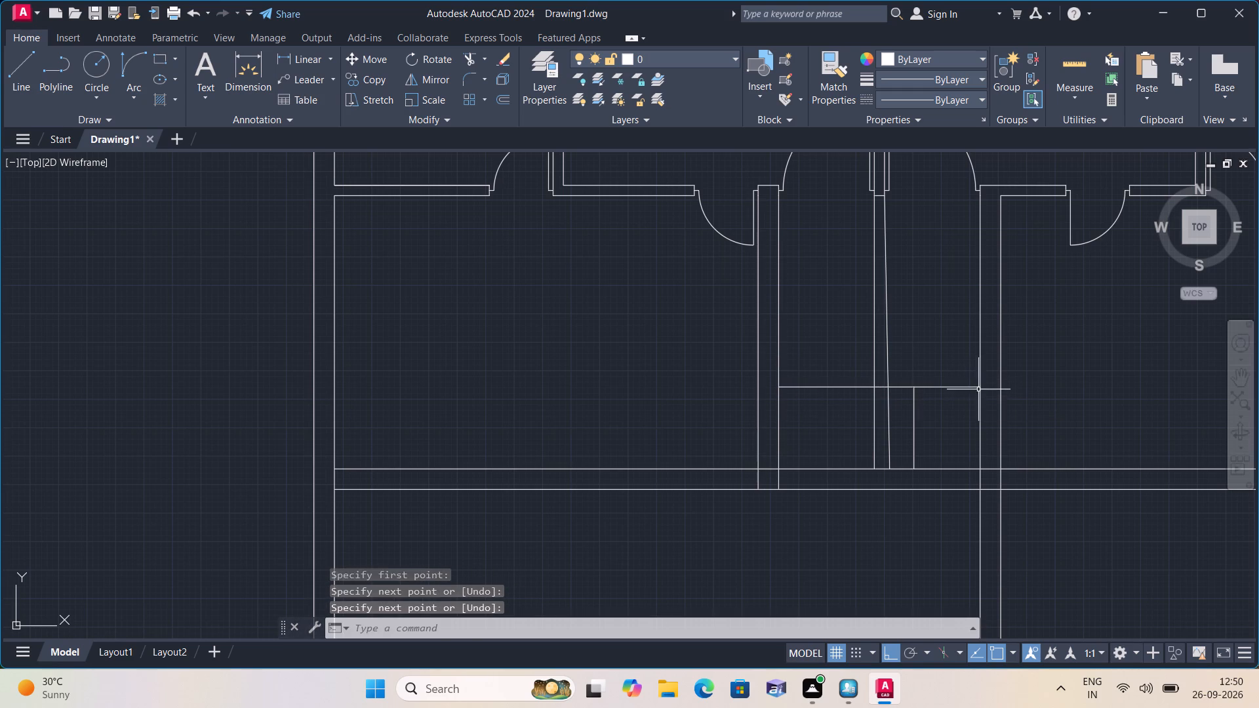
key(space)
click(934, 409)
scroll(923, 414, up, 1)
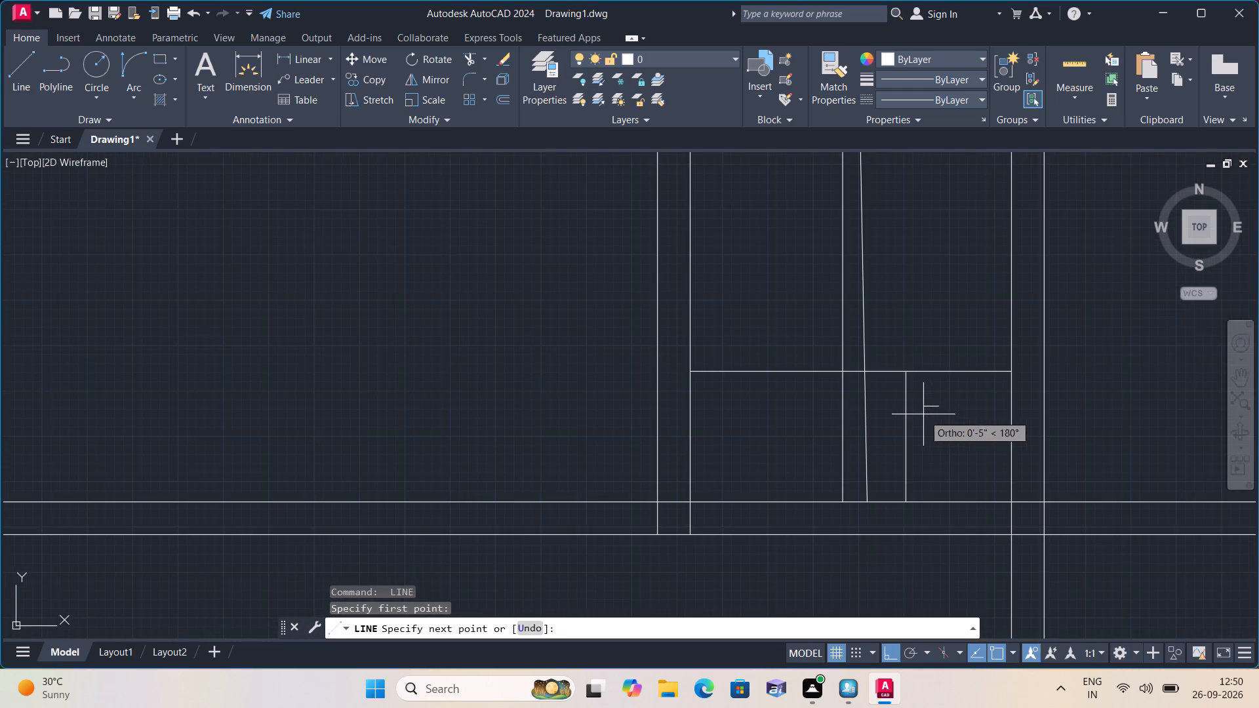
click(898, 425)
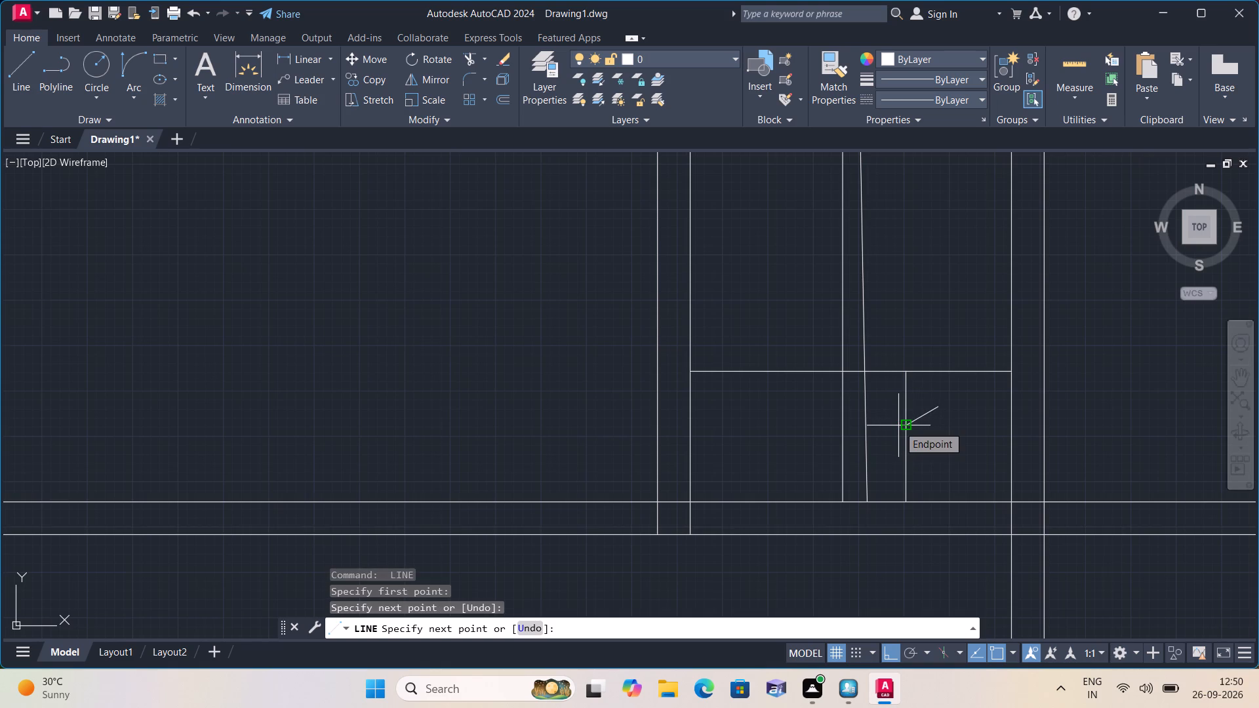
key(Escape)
Erase the short stray line, the 3' vertical guide and the slanted partition line above the cross wall.
click(903, 419)
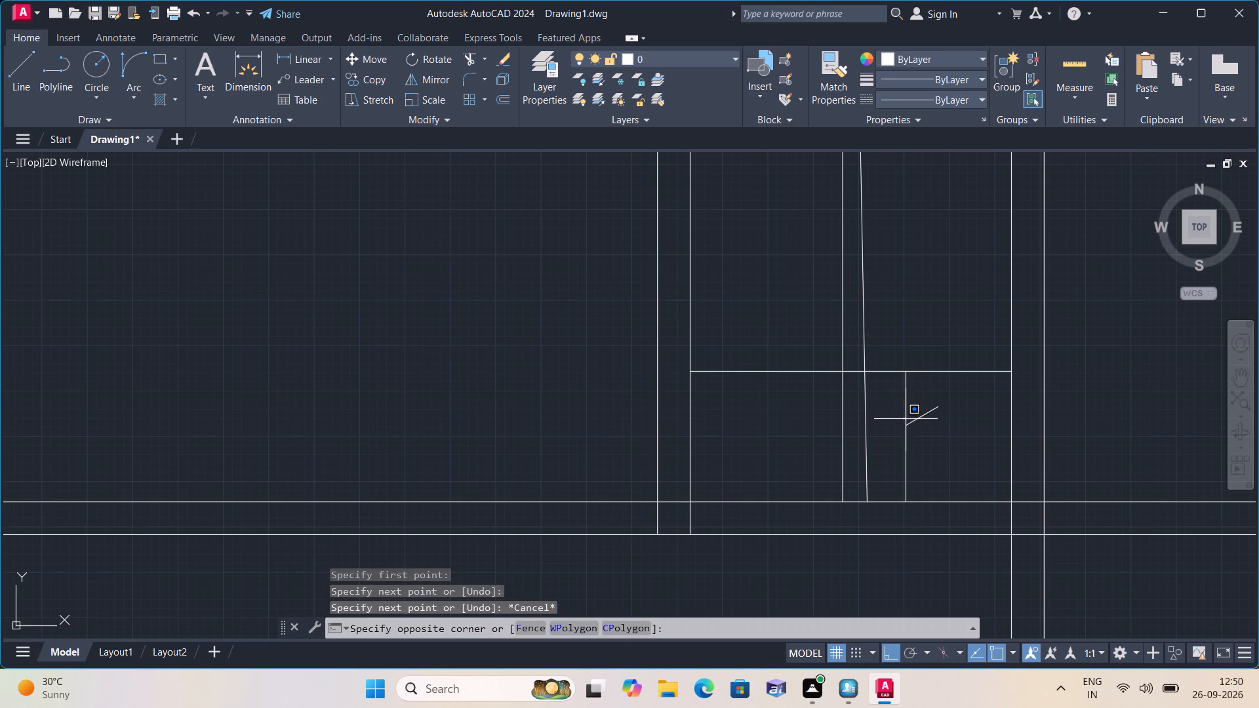
click(957, 448)
click(957, 451)
click(896, 408)
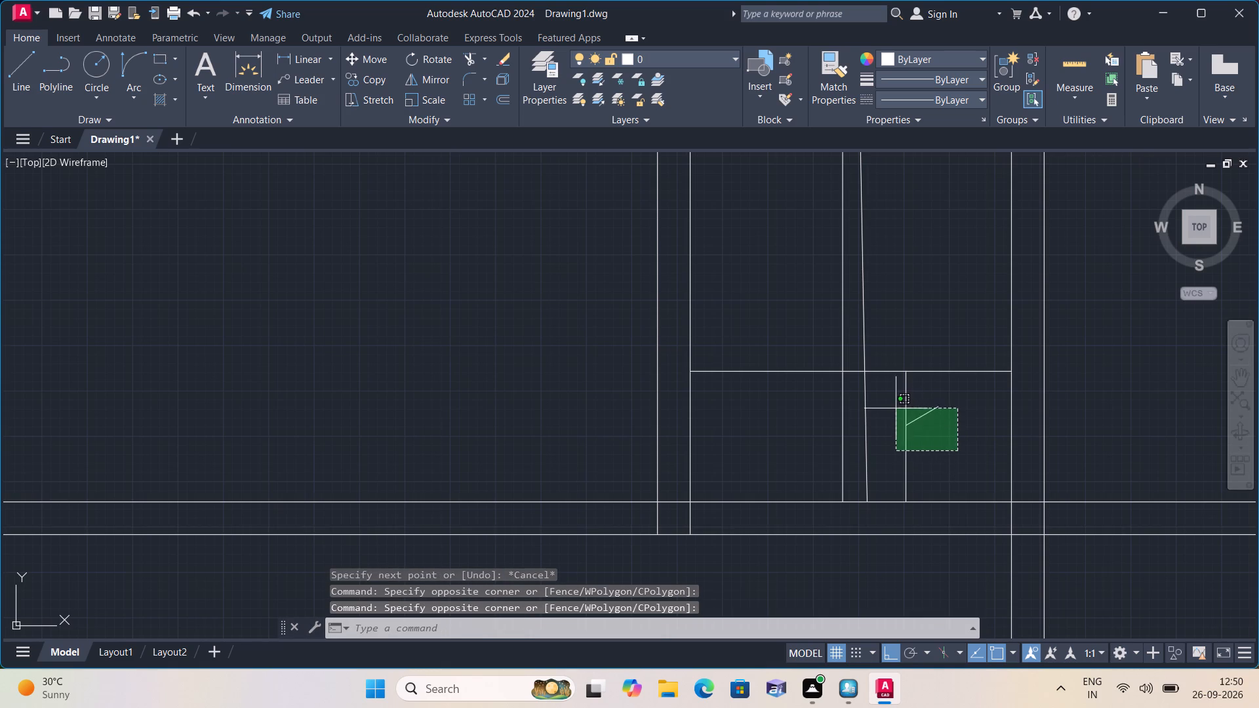
click(911, 429)
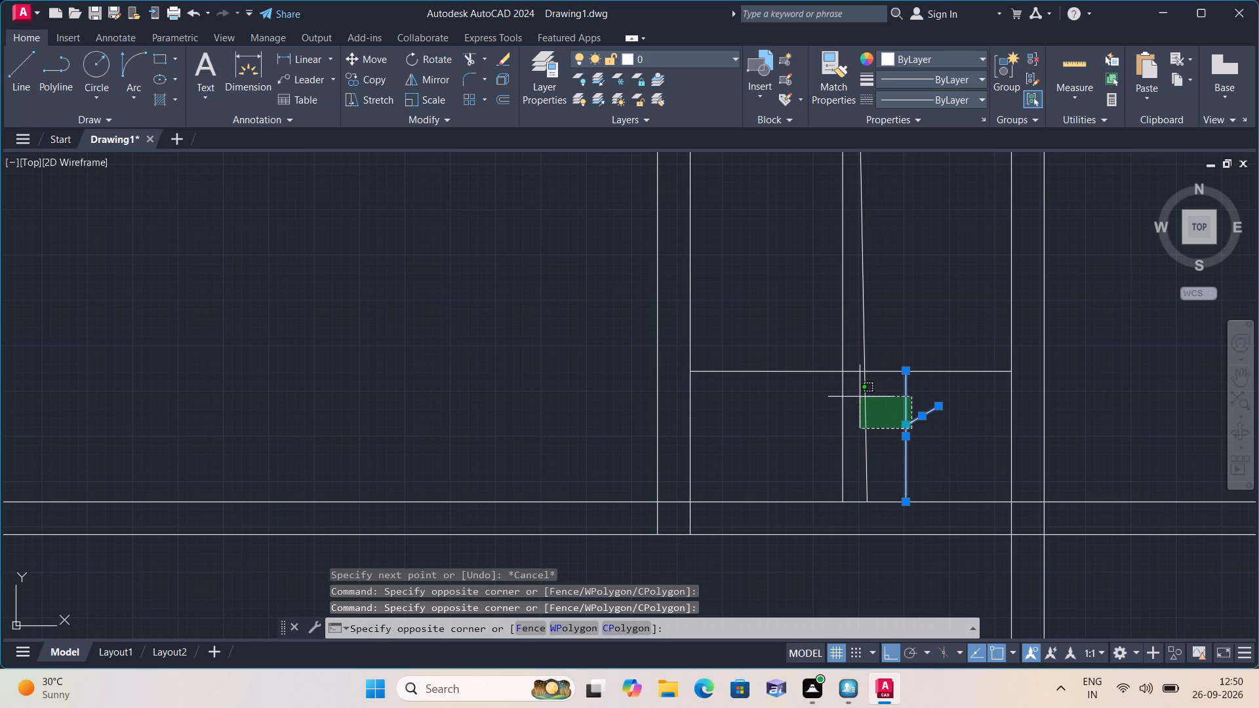
click(858, 397)
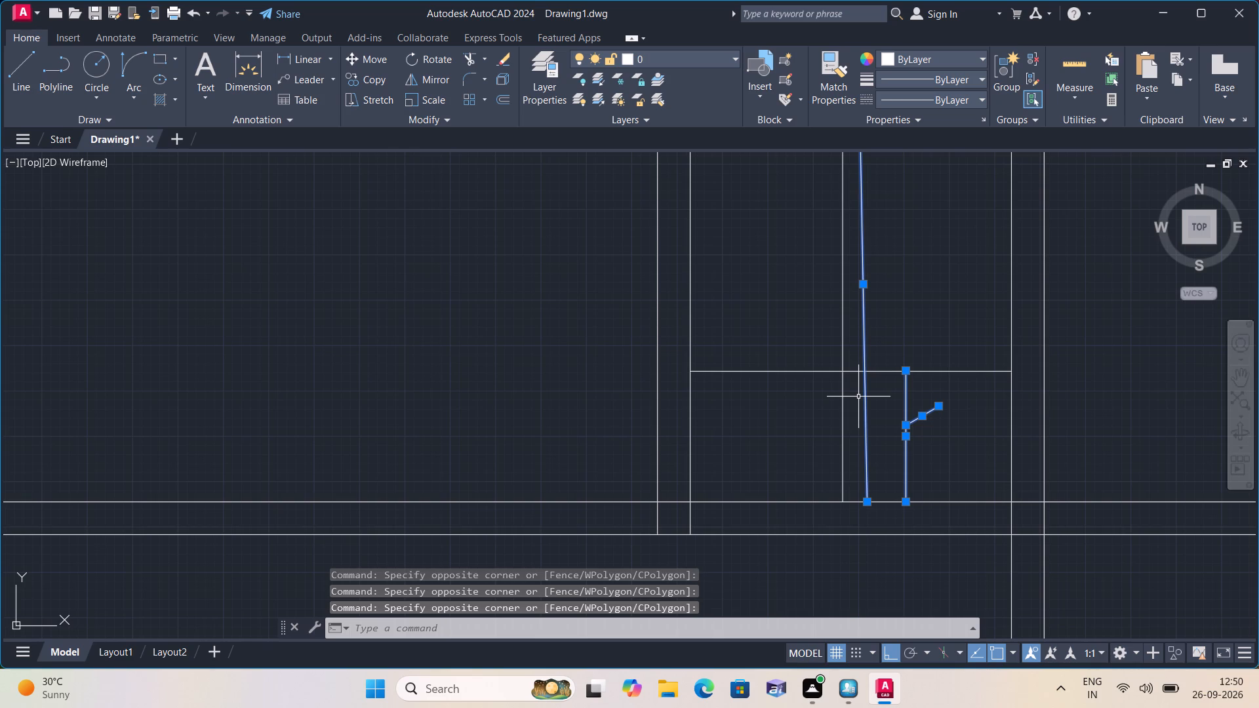
key(Delete)
Draw a vertical line from the east corner of the central partition's lower end down to the cross wall's upper face.
scroll(855, 333, down, 1)
middle_drag(855, 333, 818, 474)
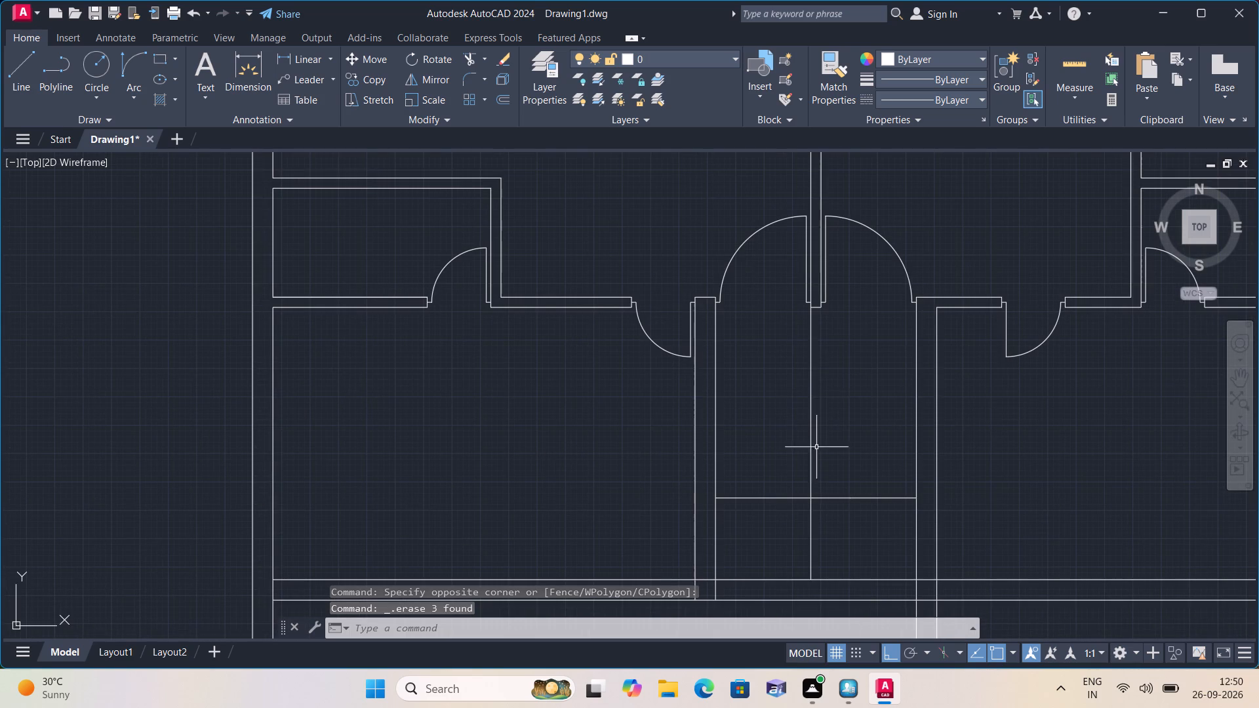
key(space)
scroll(819, 327, up, 2)
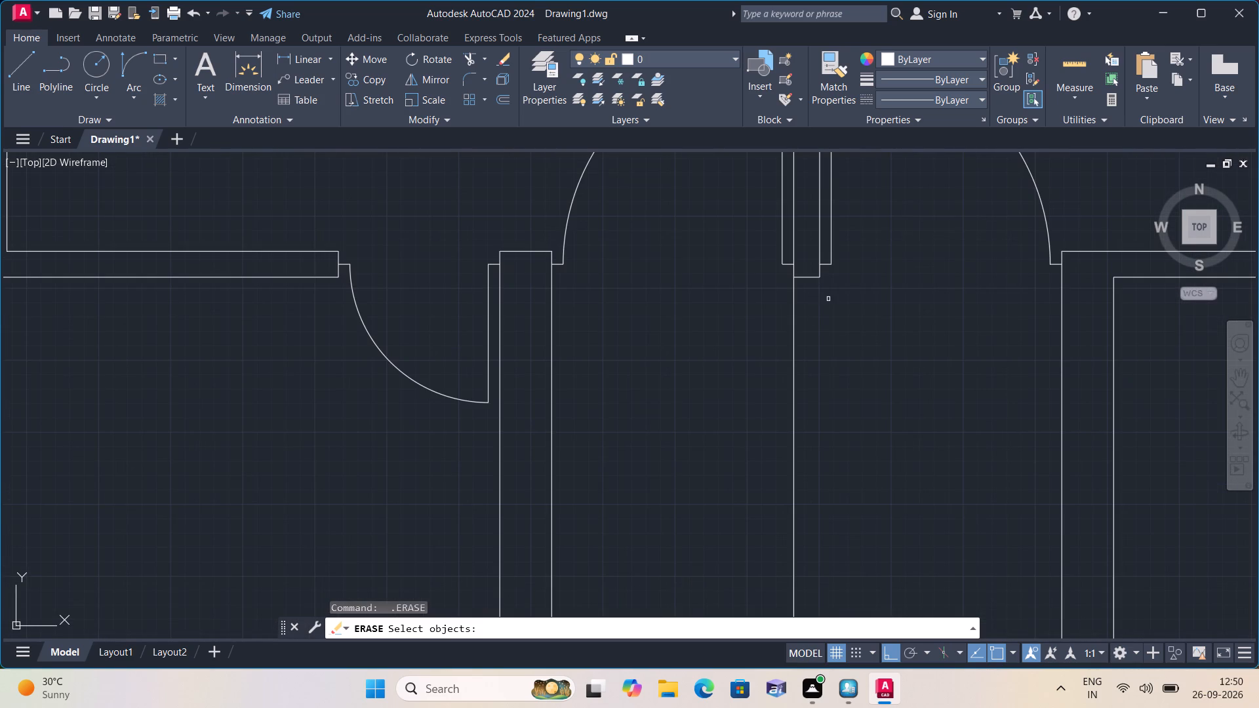
key(Escape)
text(l)
key(space)
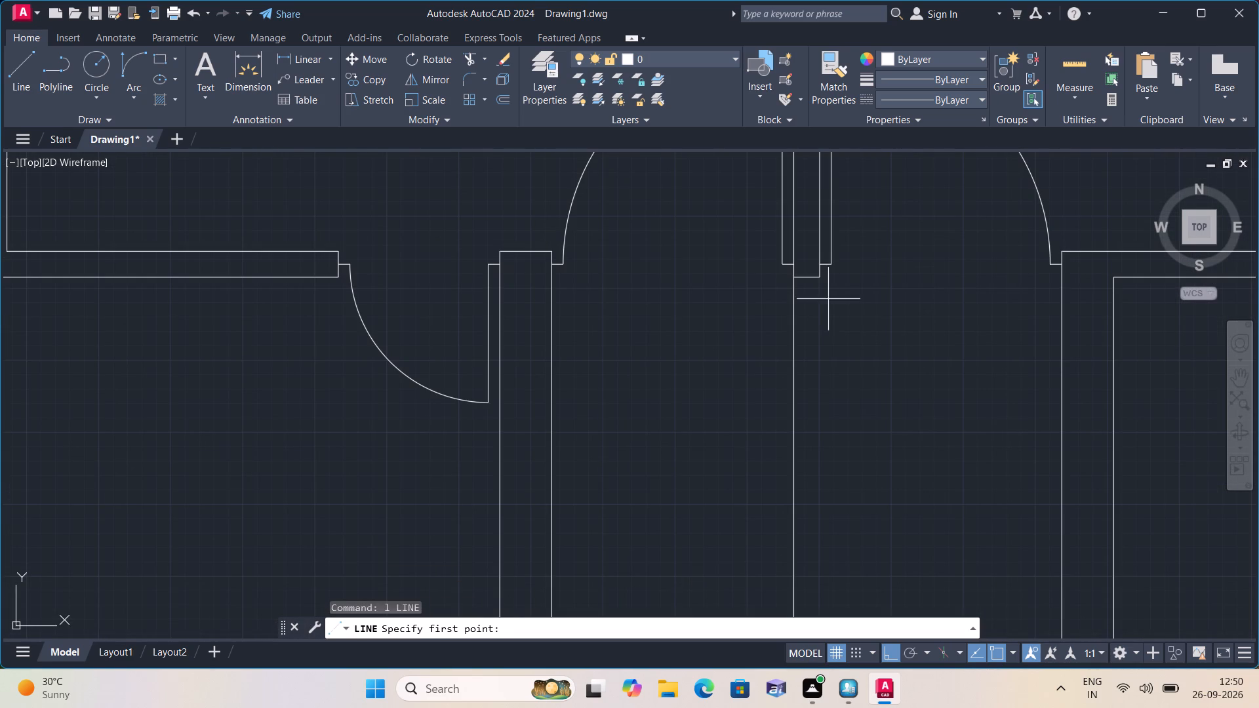
click(819, 275)
middle_drag(824, 477, 829, 340)
scroll(821, 476, down, 1)
middle_drag(824, 489, 839, 321)
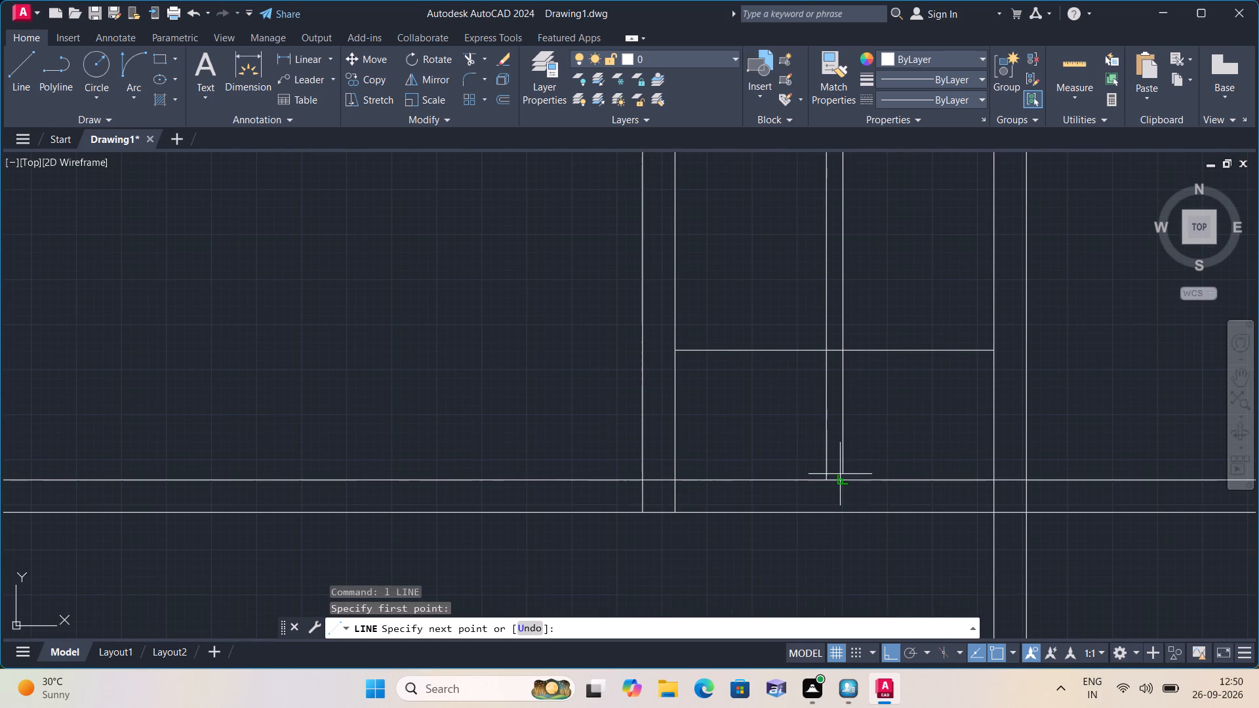
click(840, 476)
key(space)
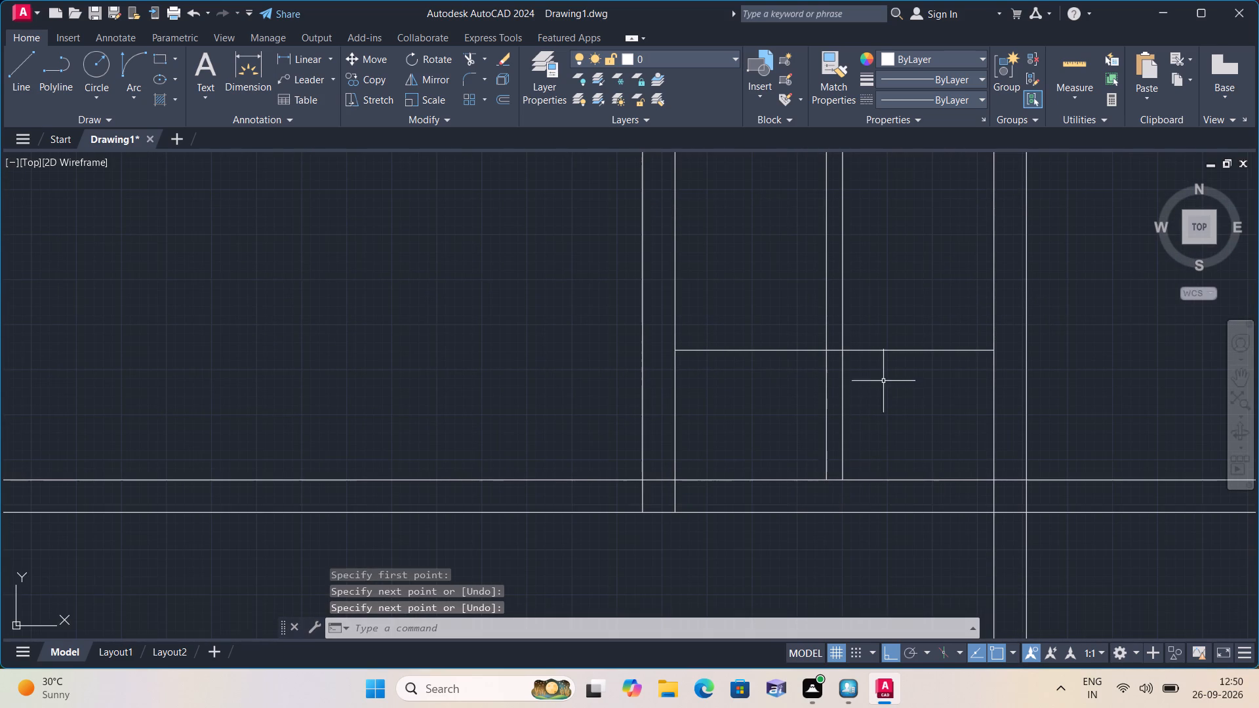
Trim the central partition's two face lines between the new horizontal line and the cross wall.
middle_drag(883, 381, 841, 524)
scroll(841, 531, down, 2)
middle_drag(829, 460, 836, 492)
text(tr)
text(im)
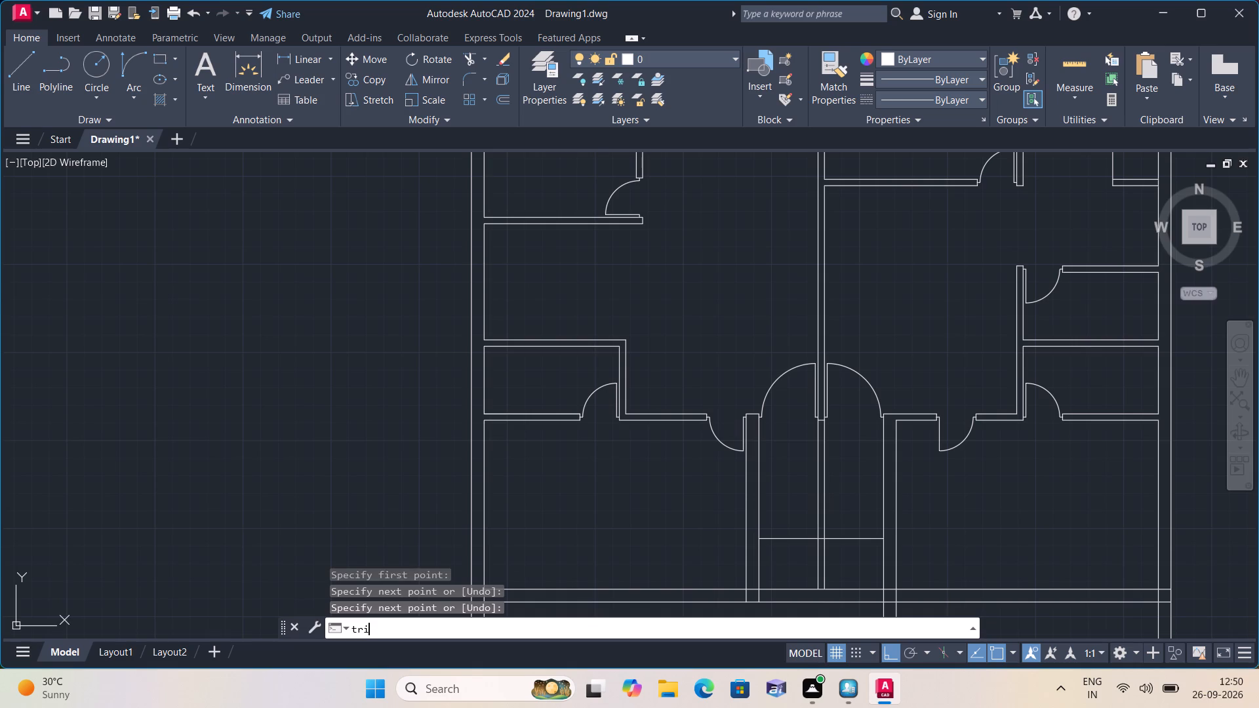
key(space)
middle_drag(830, 500, 835, 431)
click(835, 491)
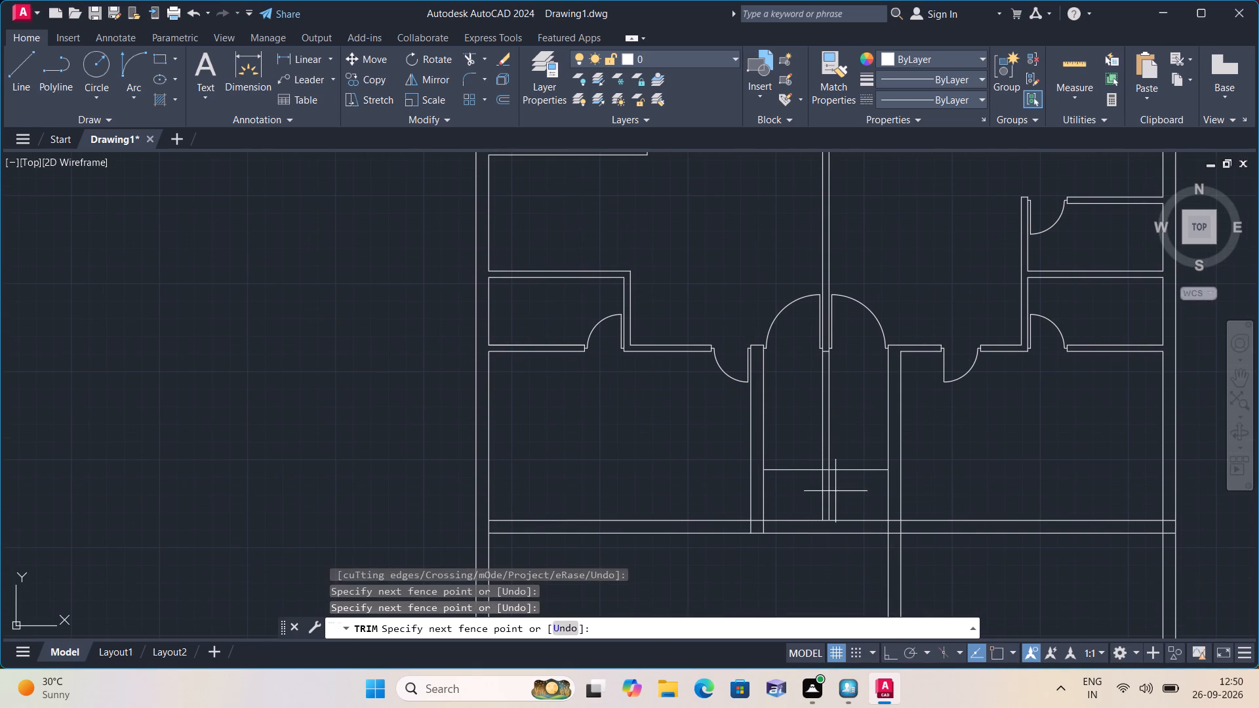
click(810, 497)
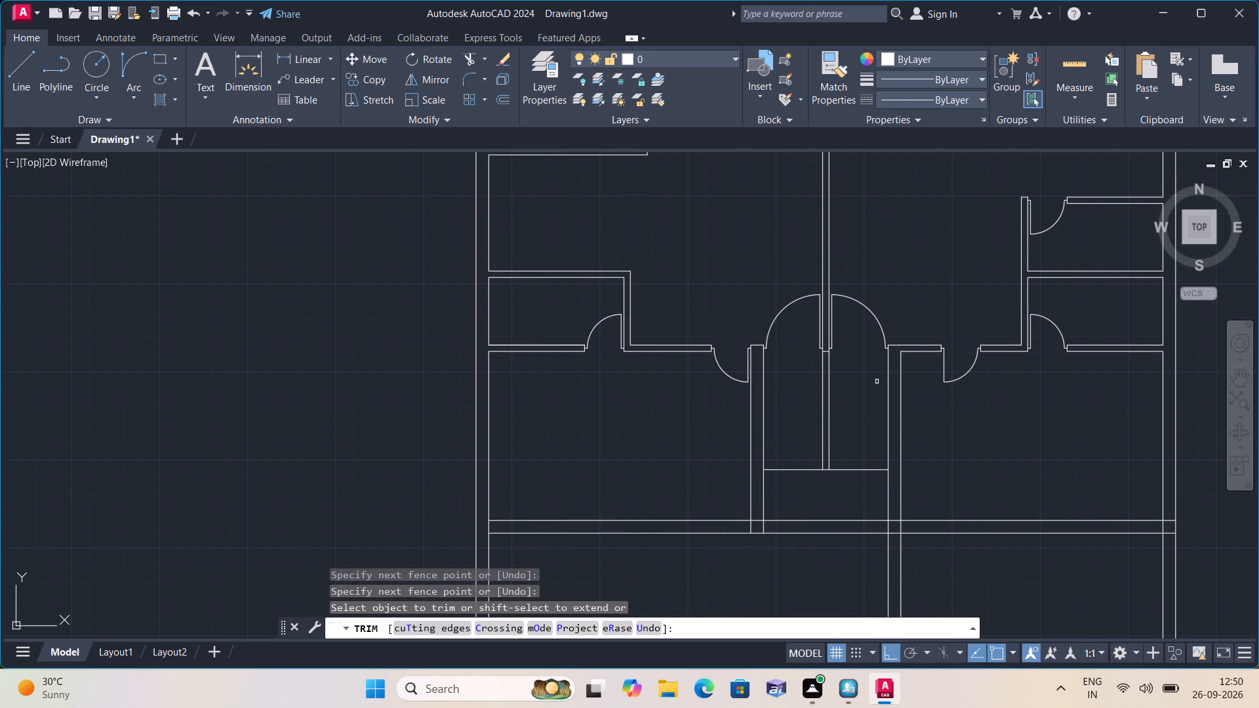
key(Escape)
Offset the western piece of the horizontal line at the partition's lower end upward by 10", making two successive parallel lines.
scroll(852, 387, up, 1)
middle_drag(852, 387, 870, 475)
text(offset)
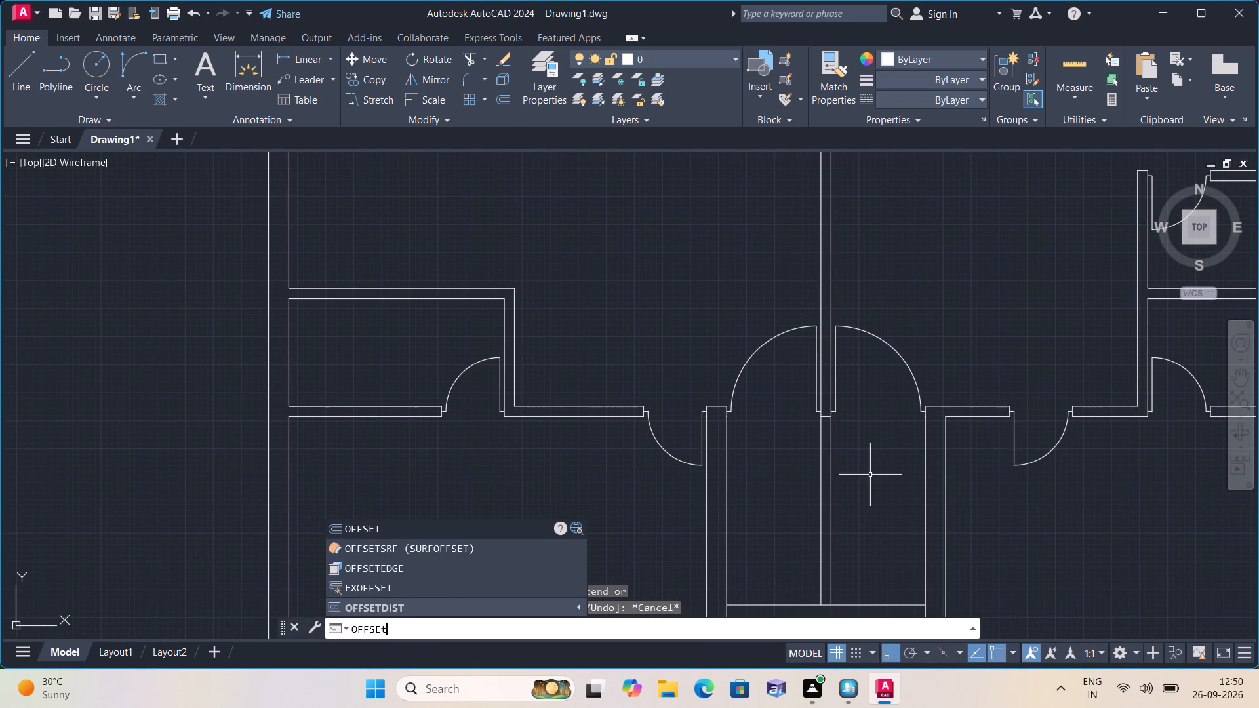
key(space)
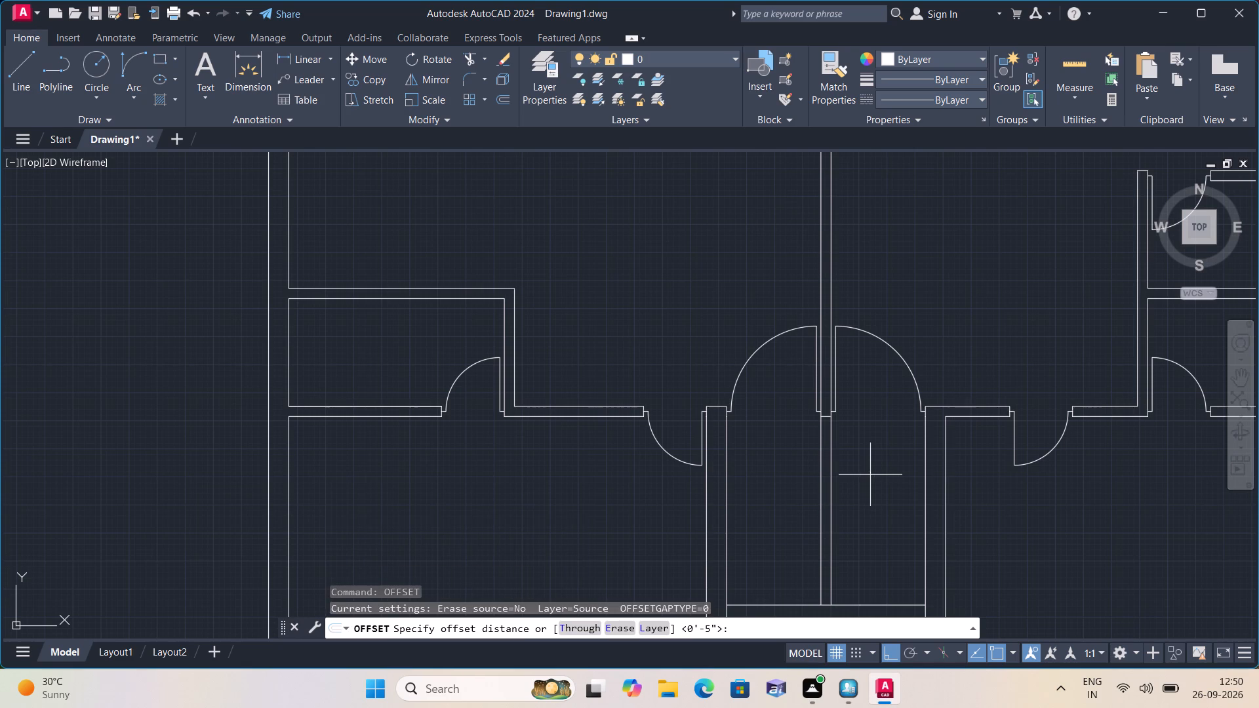
text(10")
key(space)
middle_drag(767, 536, 755, 524)
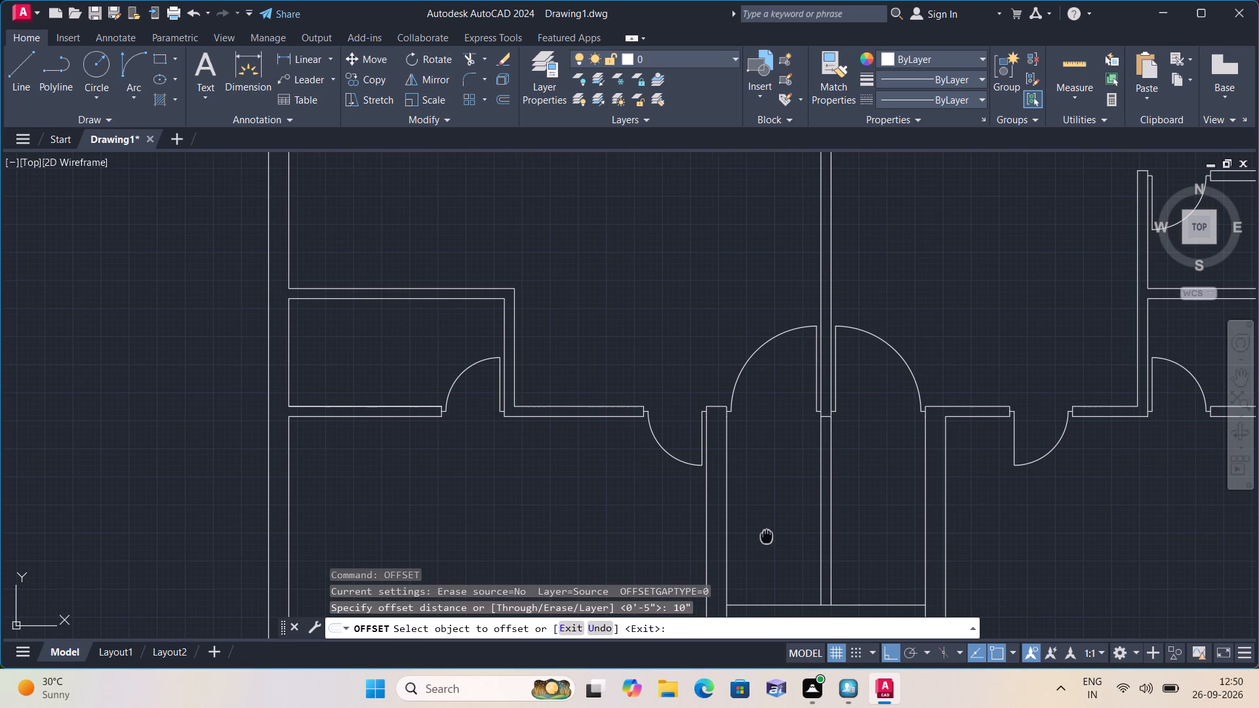
middle_drag(755, 524, 733, 473)
click(733, 541)
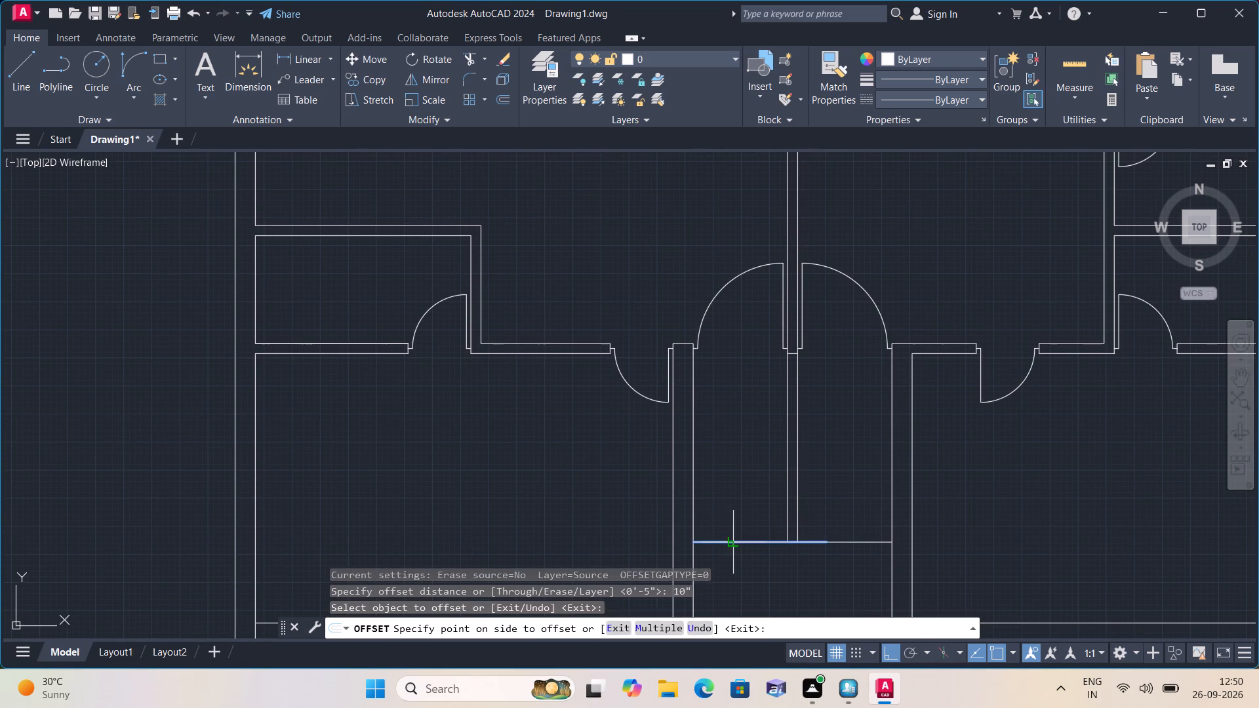
click(732, 522)
click(732, 522)
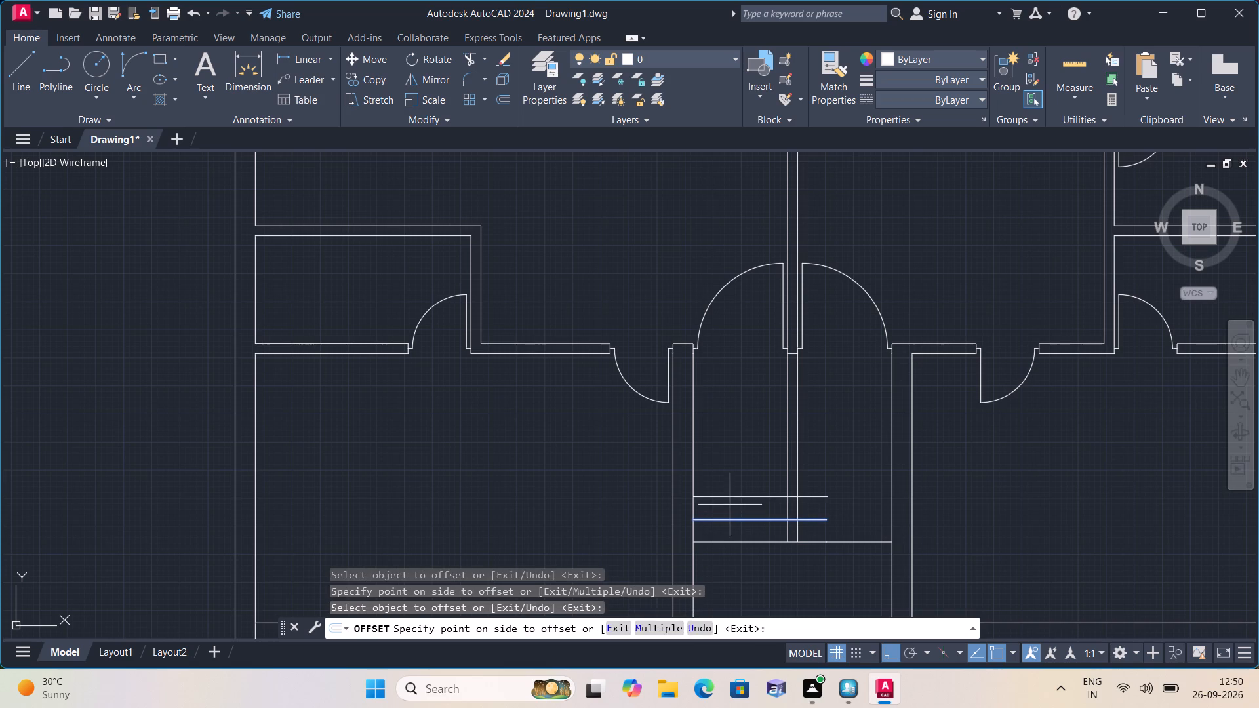
click(729, 502)
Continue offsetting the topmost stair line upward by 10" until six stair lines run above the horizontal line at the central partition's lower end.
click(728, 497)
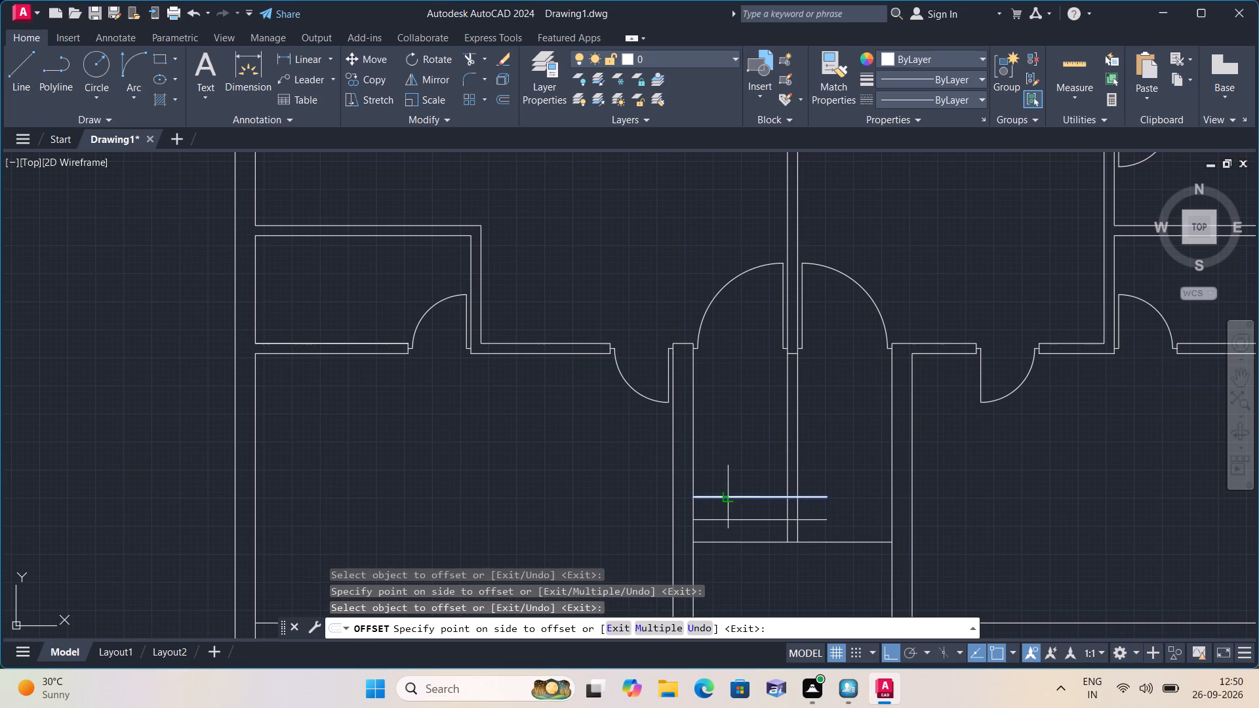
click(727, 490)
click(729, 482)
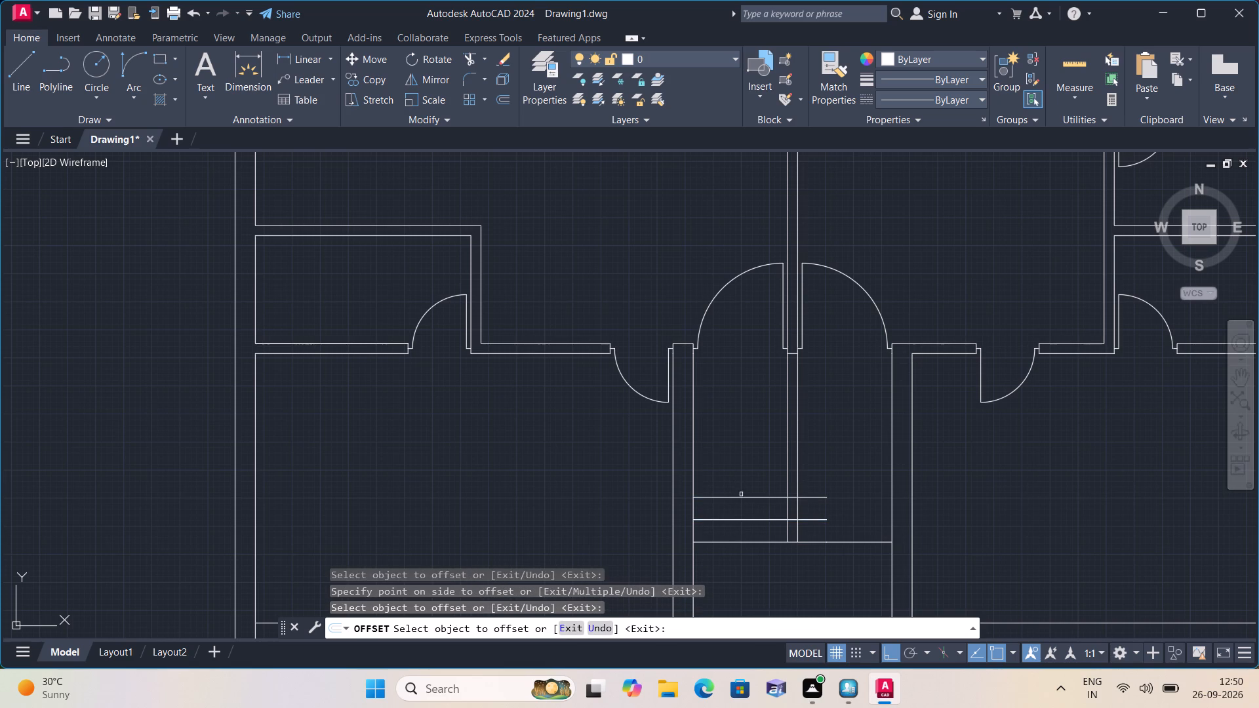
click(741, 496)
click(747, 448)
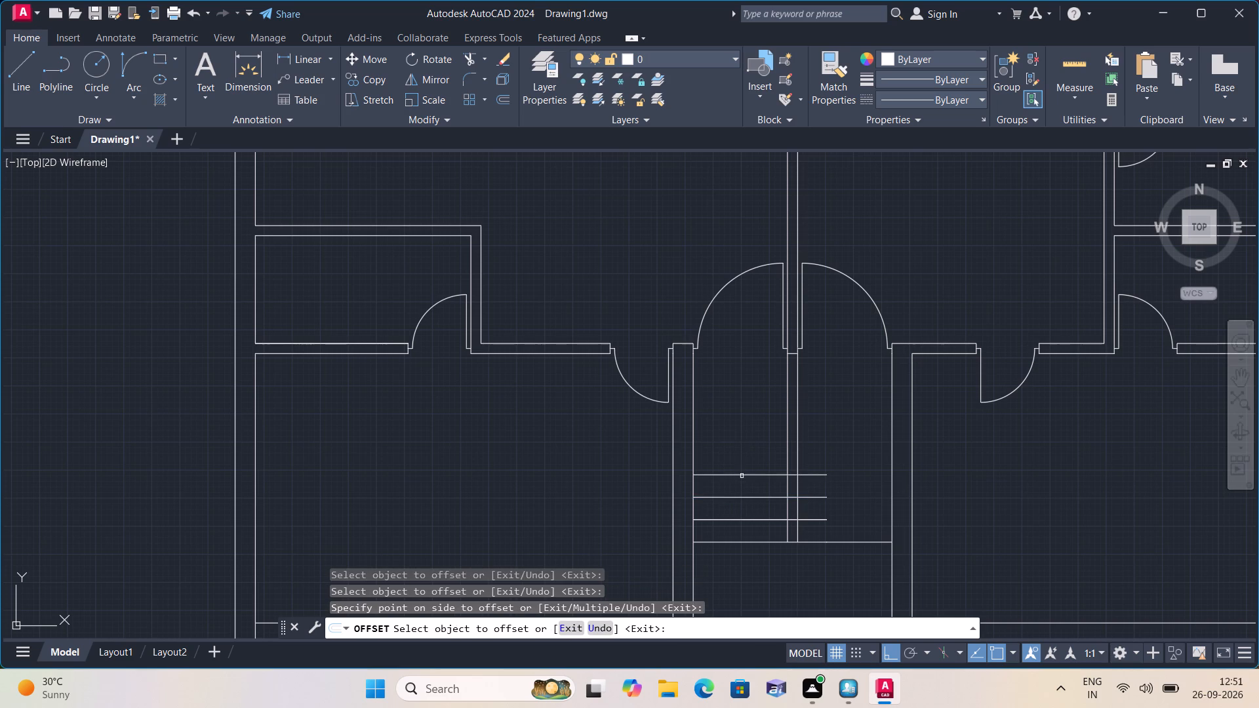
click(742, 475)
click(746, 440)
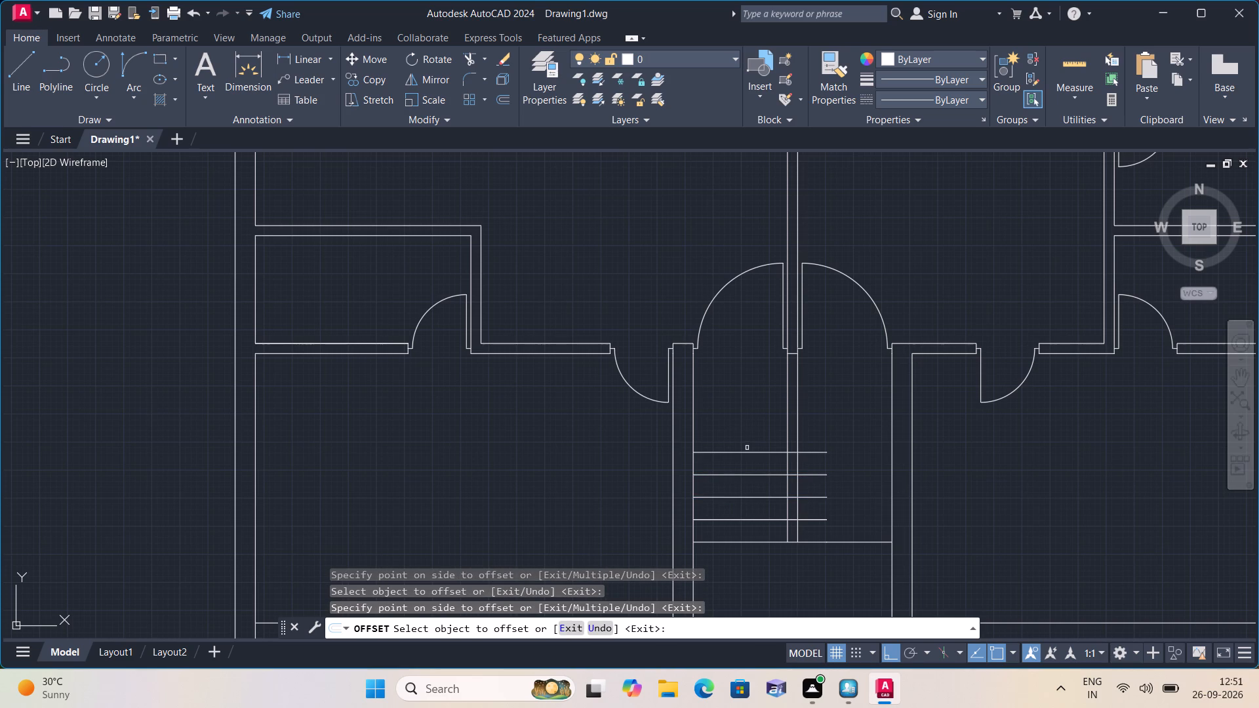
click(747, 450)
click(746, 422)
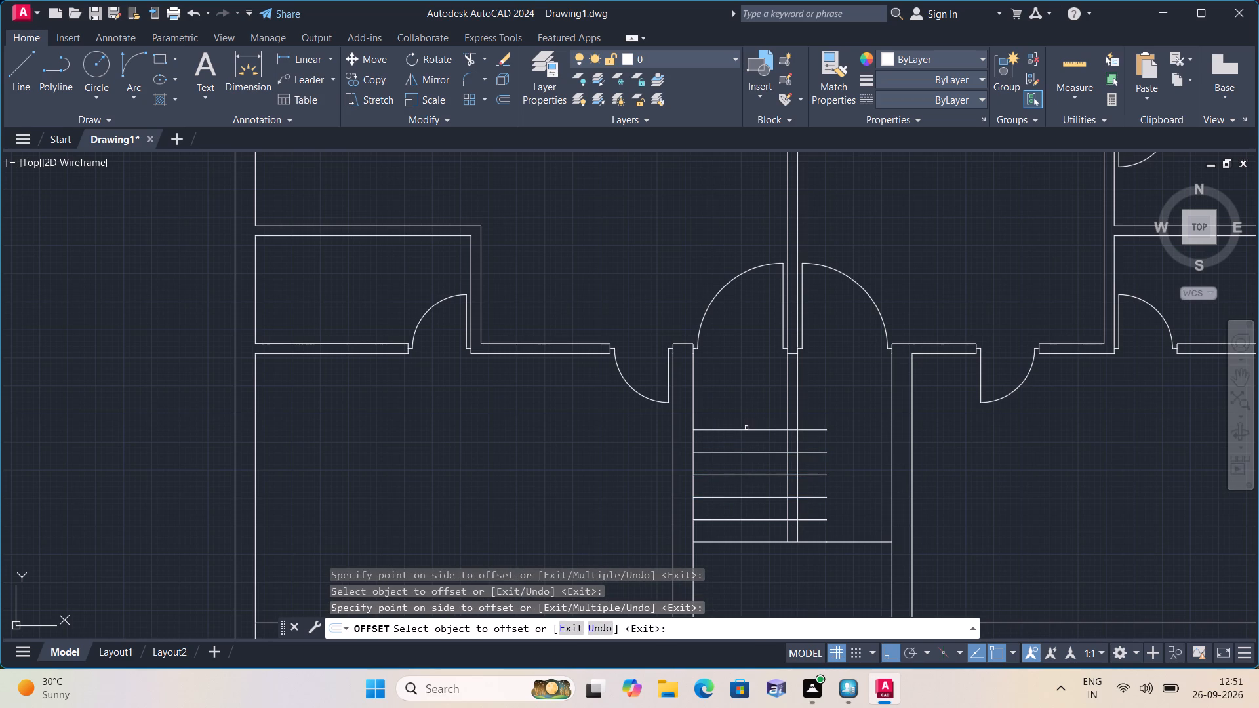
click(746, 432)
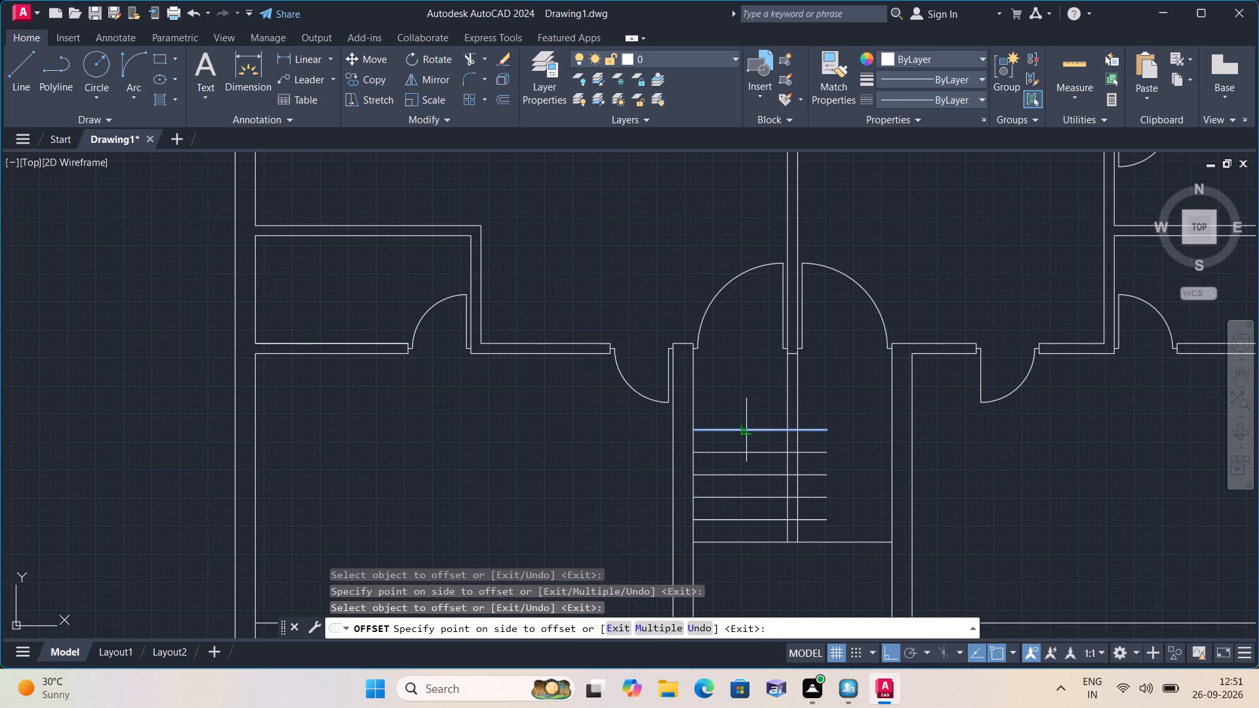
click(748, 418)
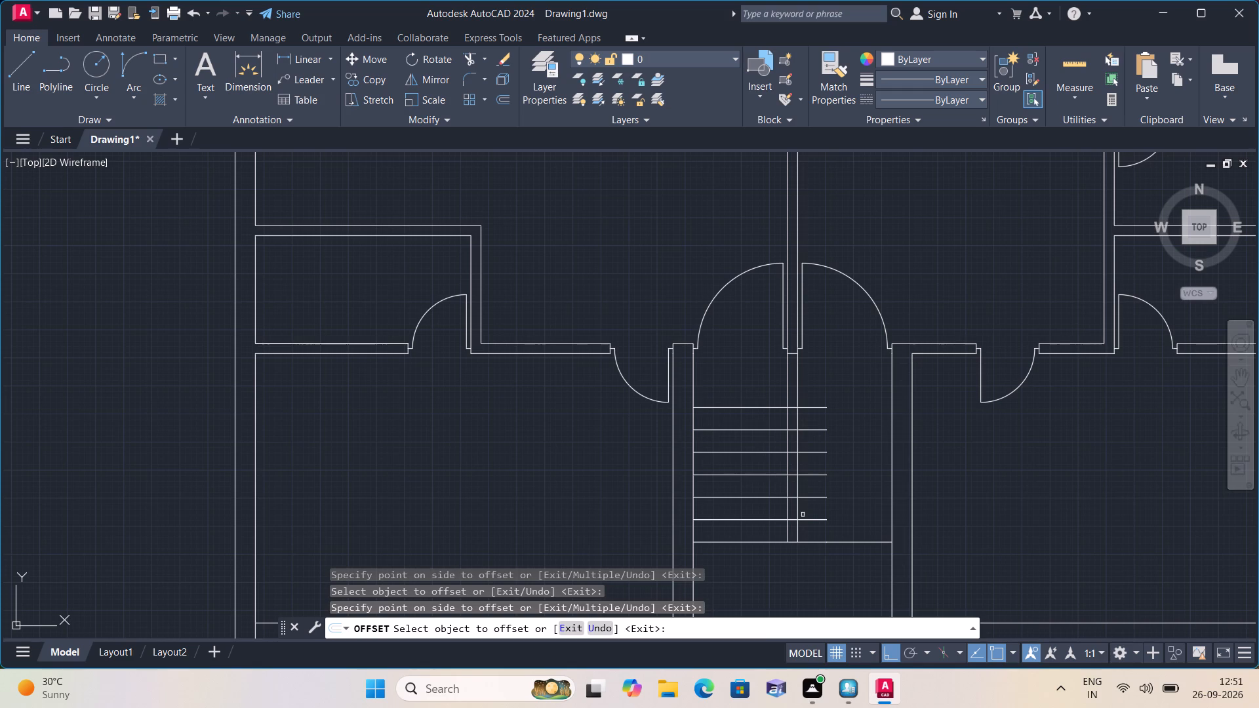
Examine the 10" stair lines against the central partition and the surrounding stairwell walls.
scroll(723, 457, down, 1)
scroll(723, 457, up, 1)
scroll(723, 457, down, 1)
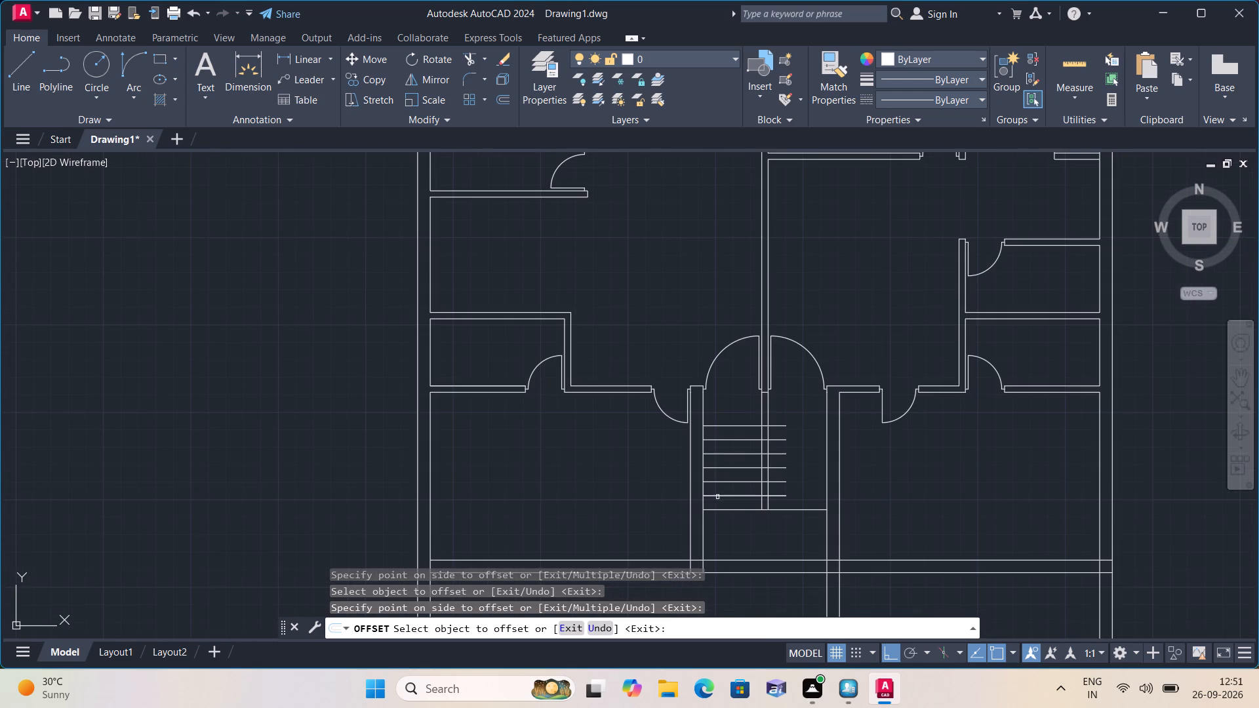
scroll(717, 516, up, 3)
scroll(717, 516, down, 3)
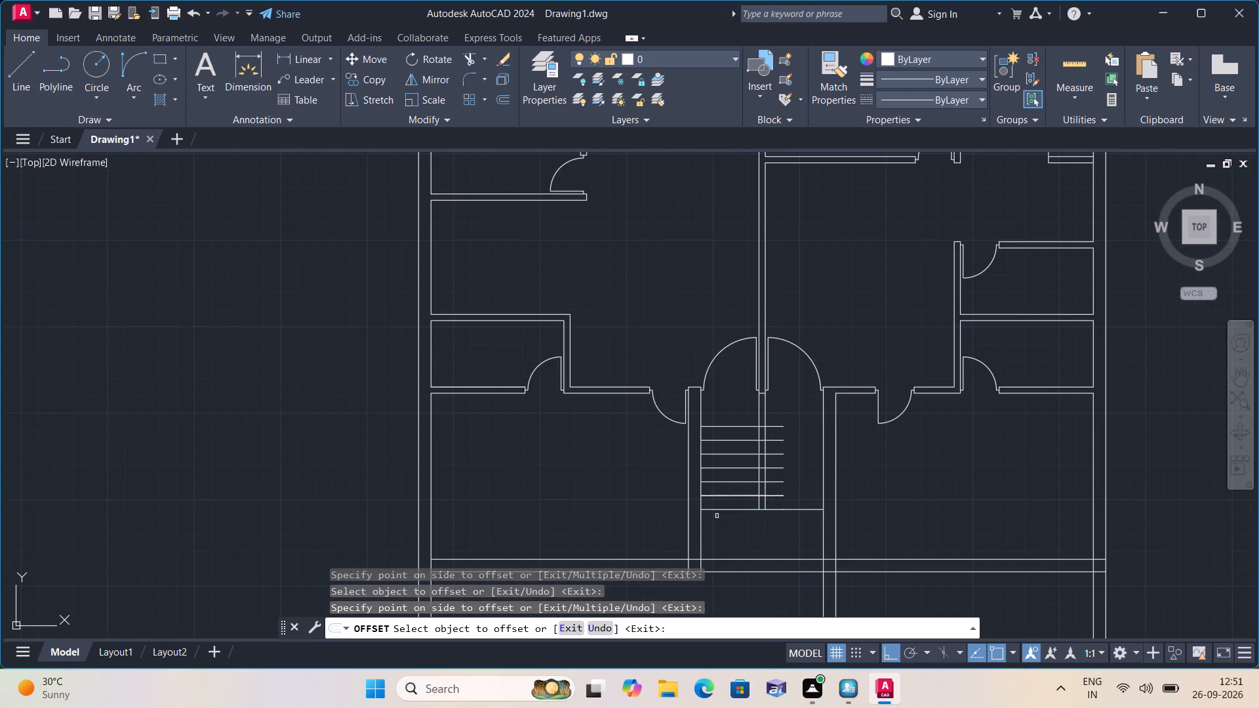
scroll(717, 516, up, 2)
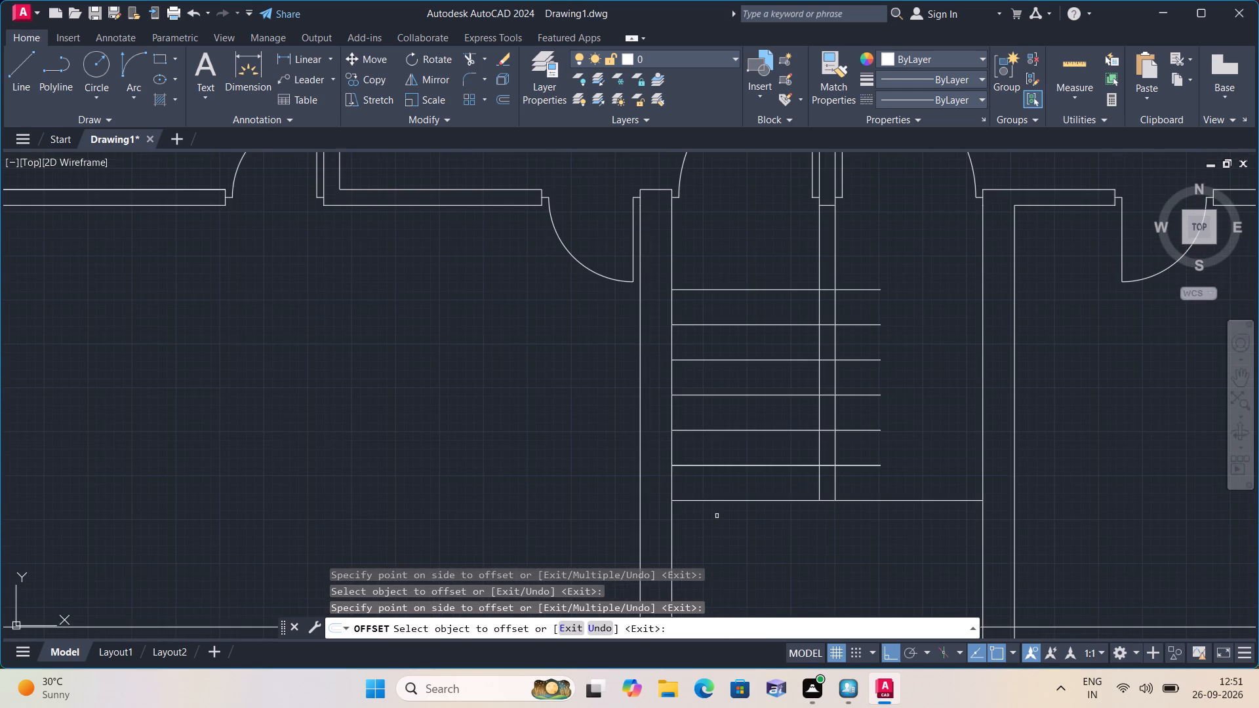
scroll(717, 516, up, 2)
scroll(717, 516, down, 1)
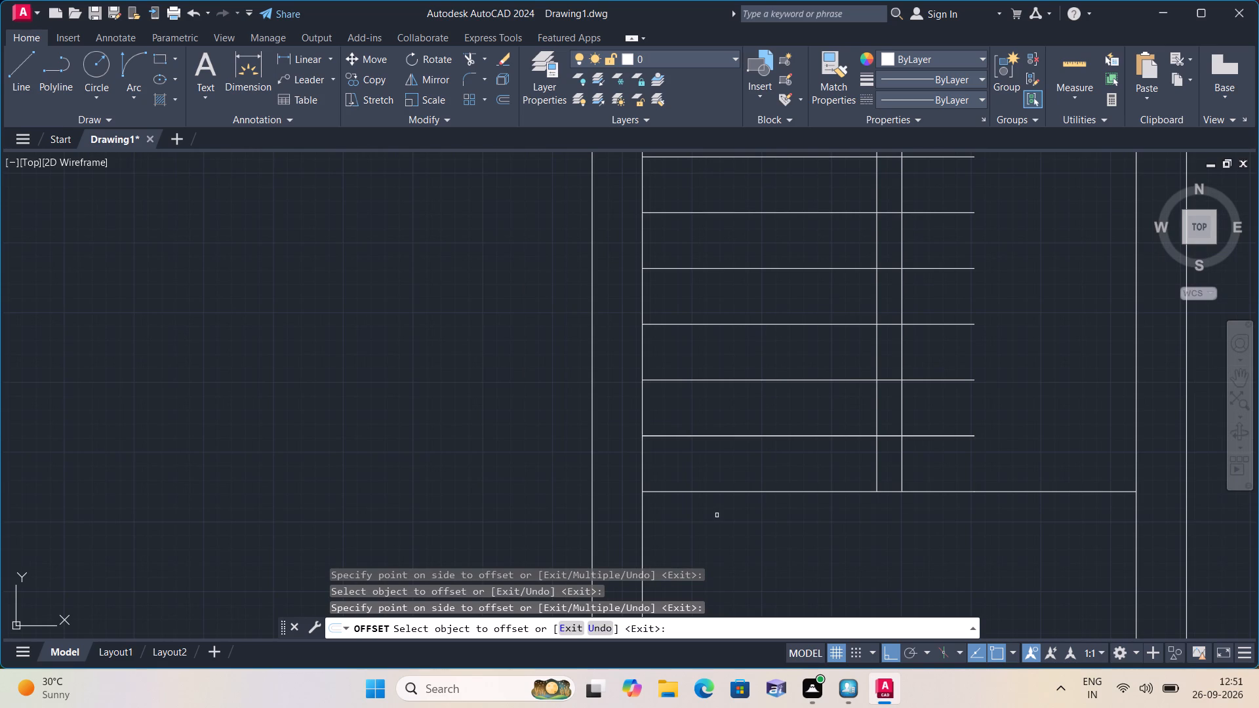
scroll(717, 515, down, 2)
key(Escape)
Erase all the 10"-spaced stair lines crossing the central partition, keeping the horizontal line at its lower end.
drag(729, 499, 727, 481)
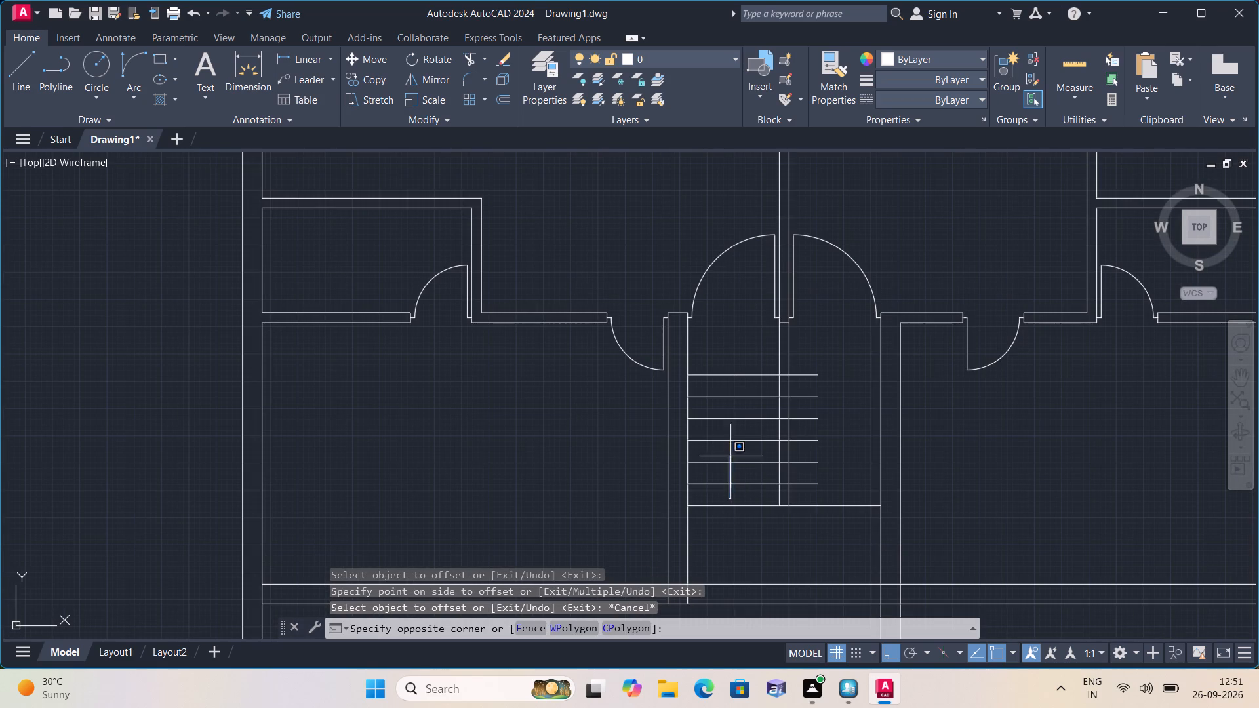
click(733, 351)
click(735, 374)
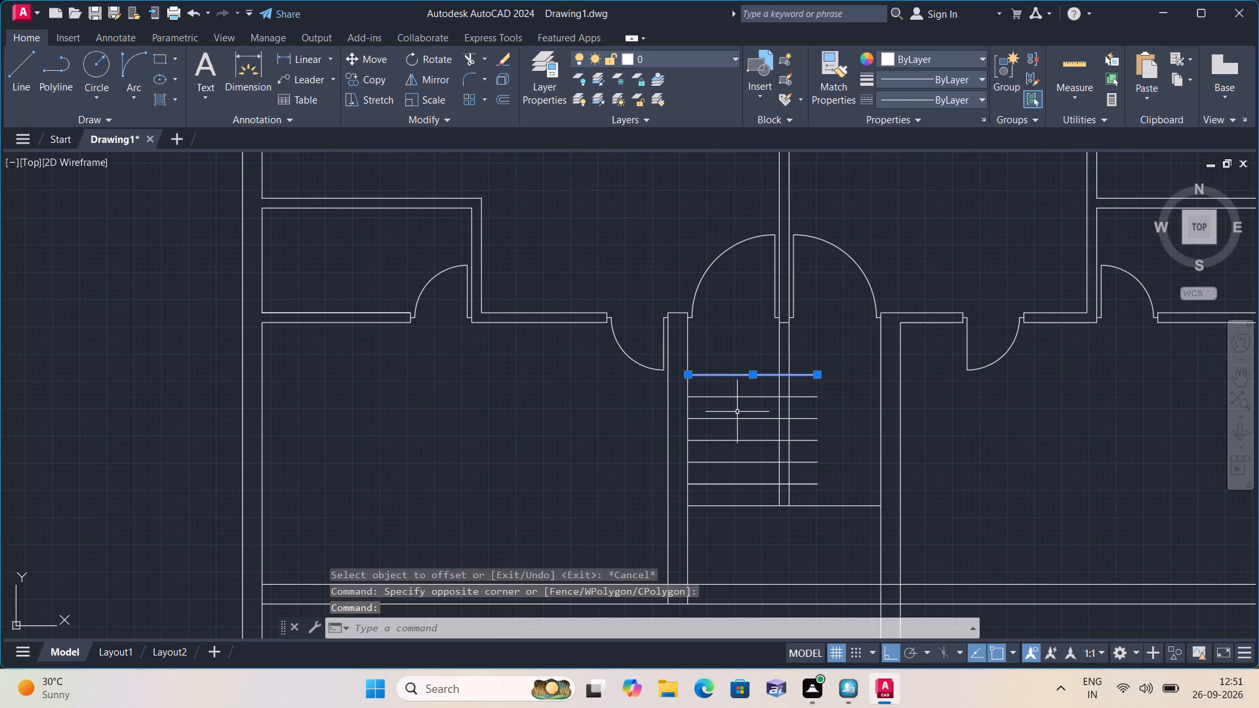
drag(727, 492, 730, 478)
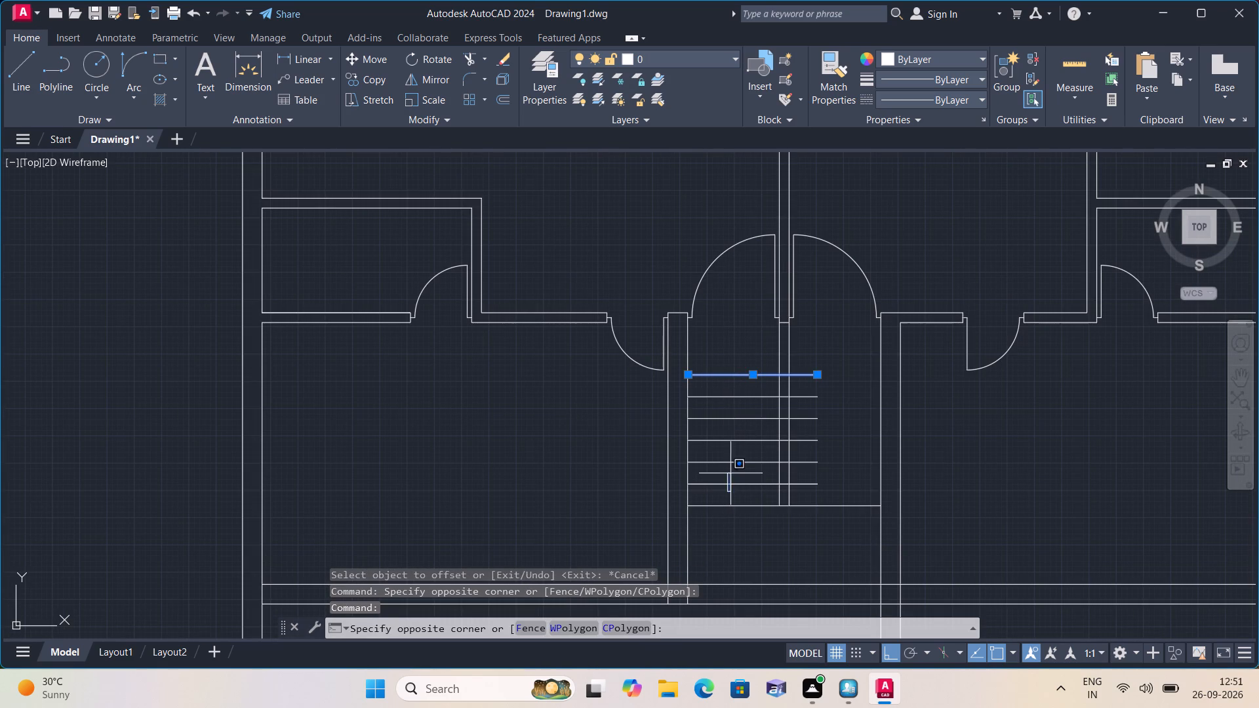
click(746, 374)
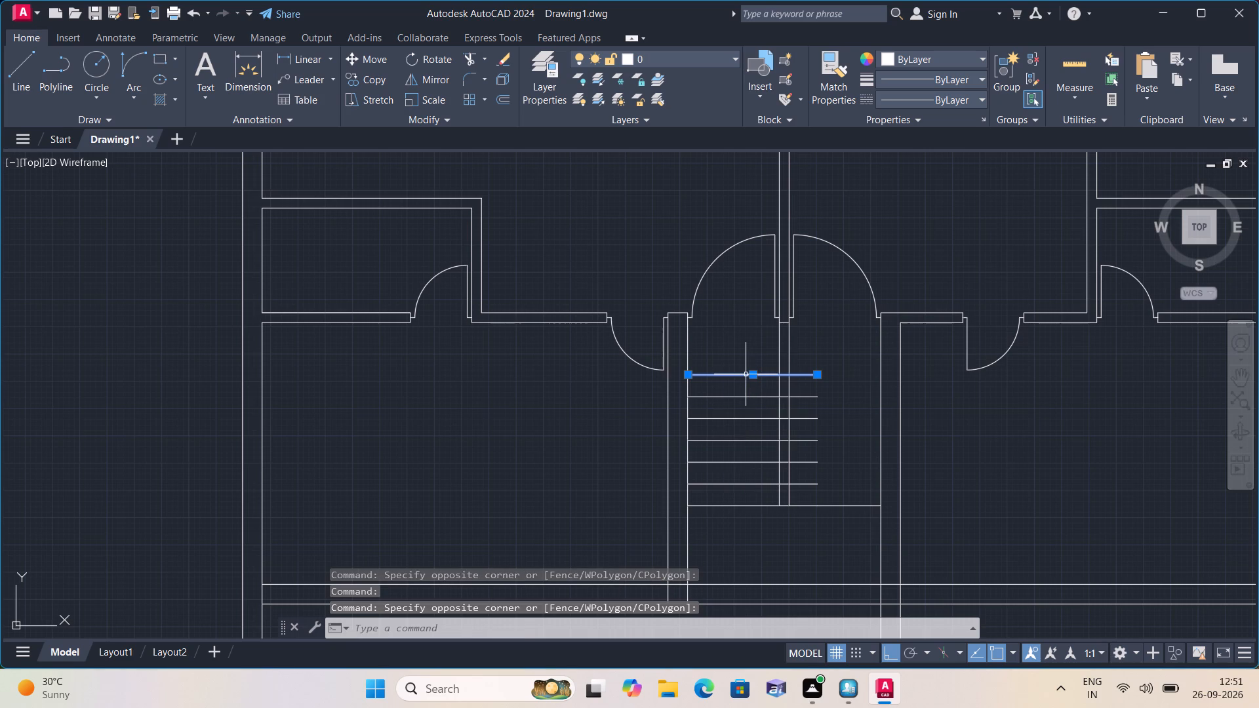
key(Delete)
click(745, 393)
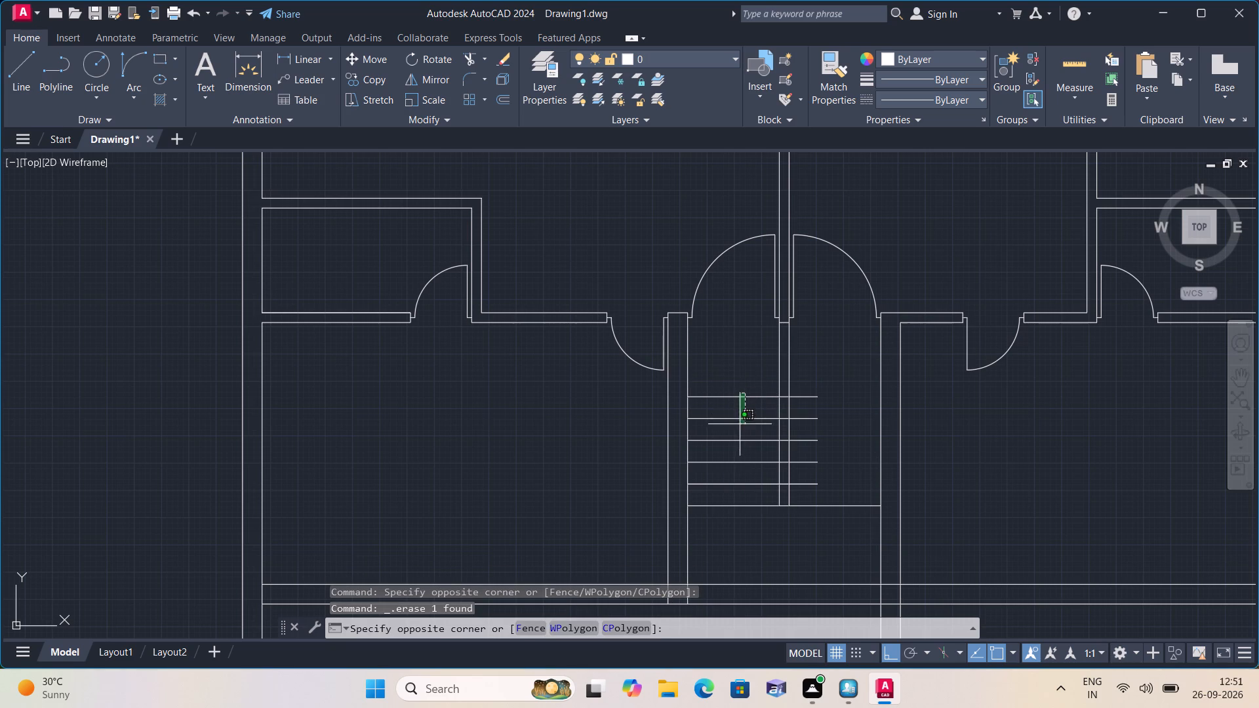
click(723, 496)
key(Delete)
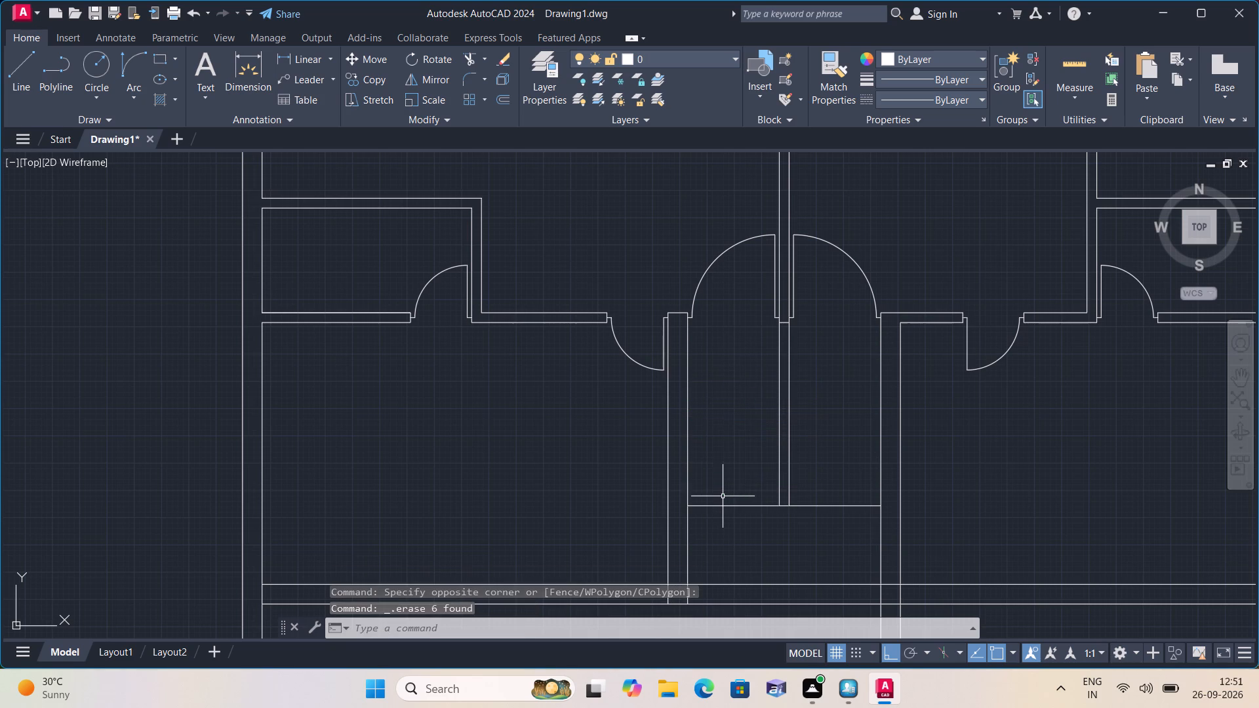
Draw a line 3' down the central partition's east face from the cross wall's lower face, continuing east to the stairwell's east wall.
key(l)
key(space)
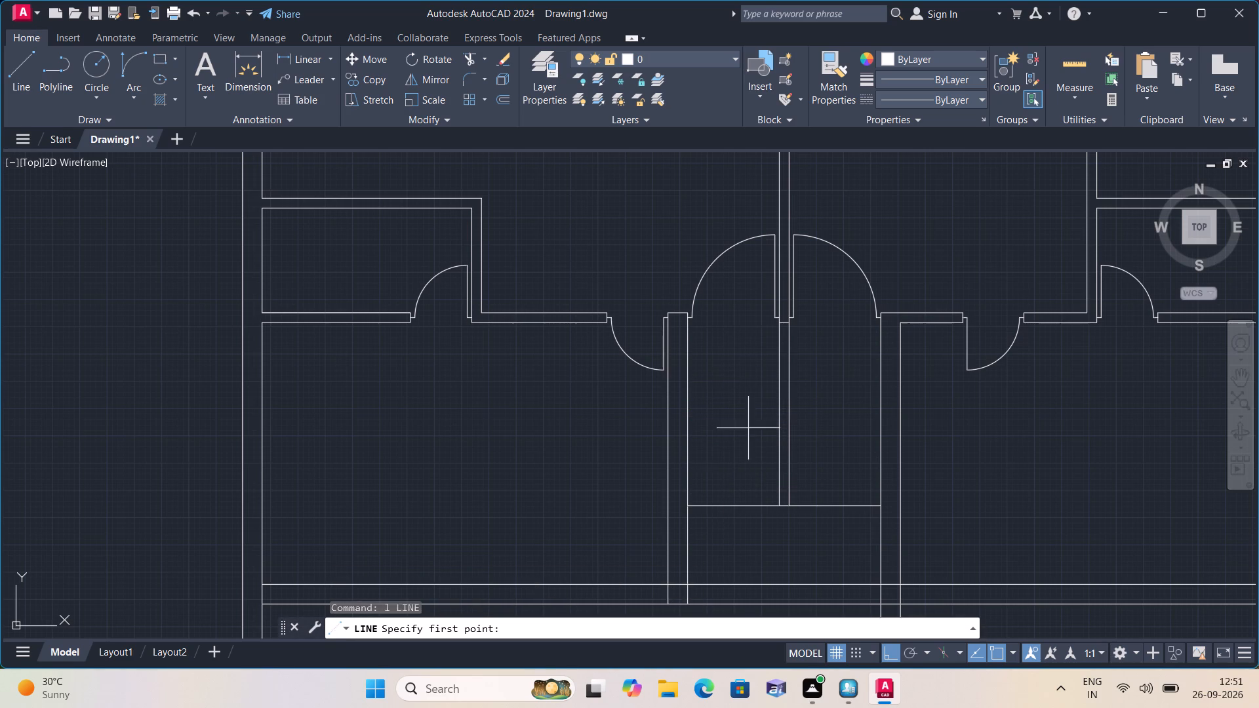
scroll(797, 326, up, 4)
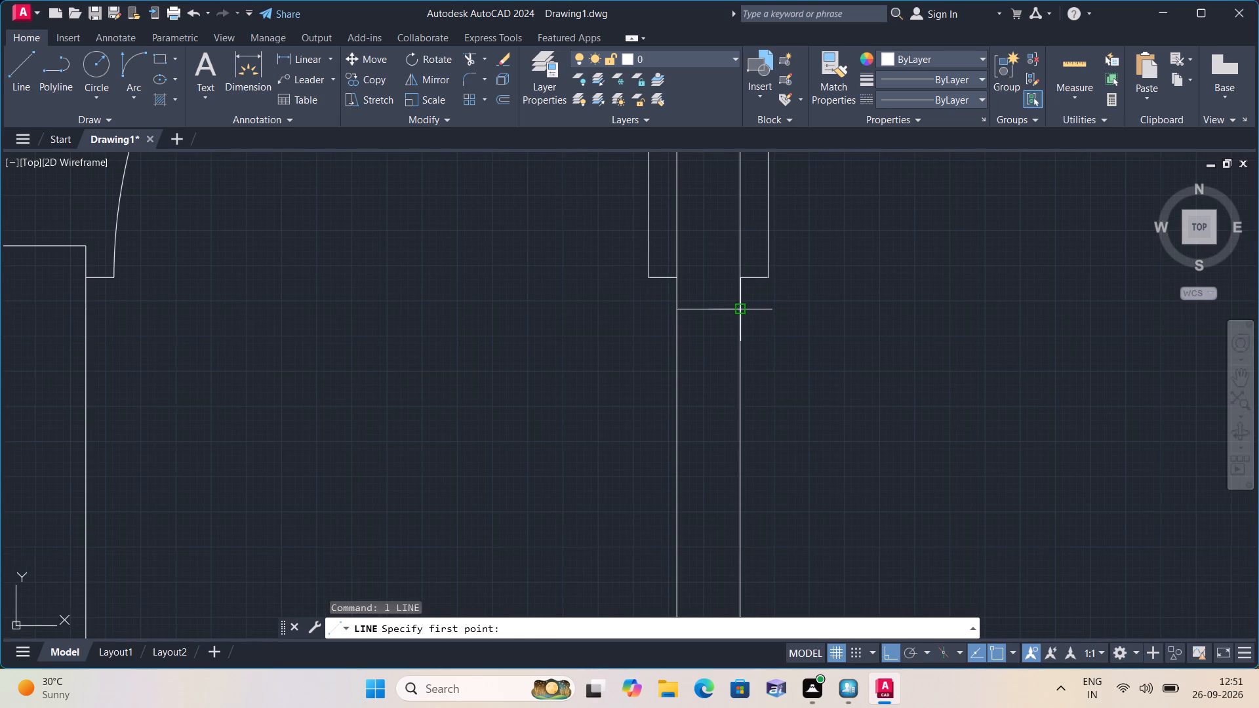
click(741, 309)
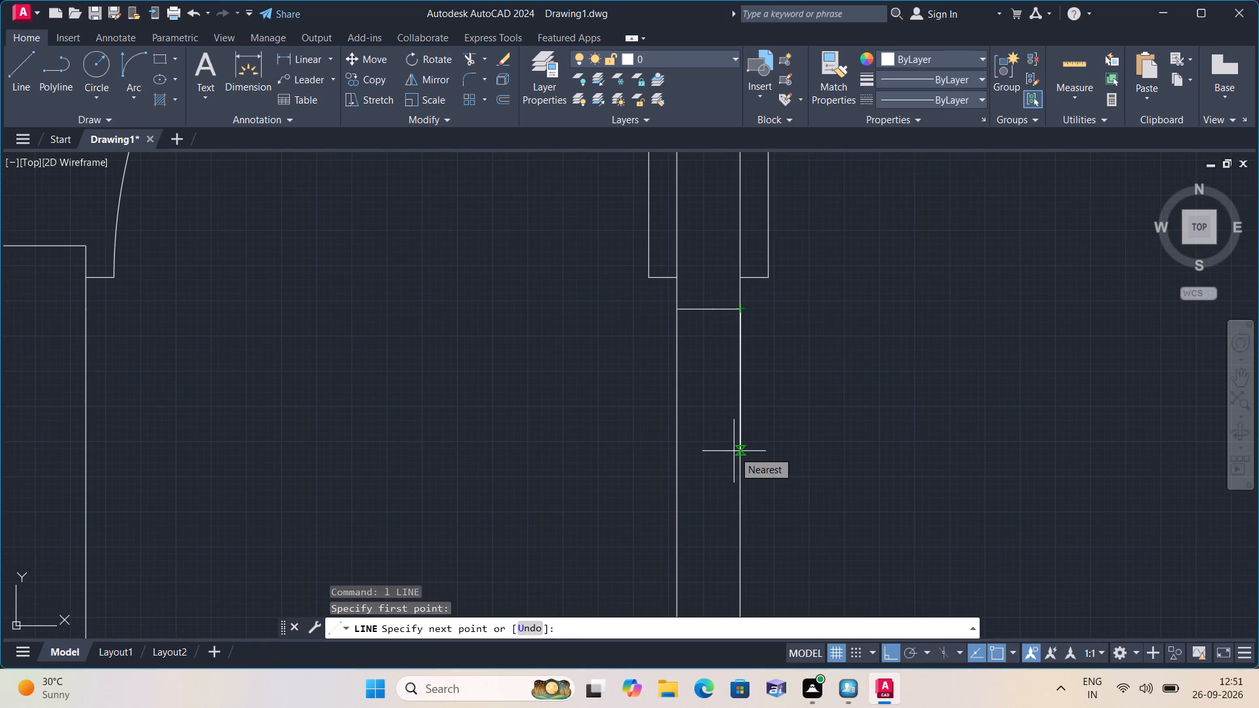
key(3)
text(')
key(space)
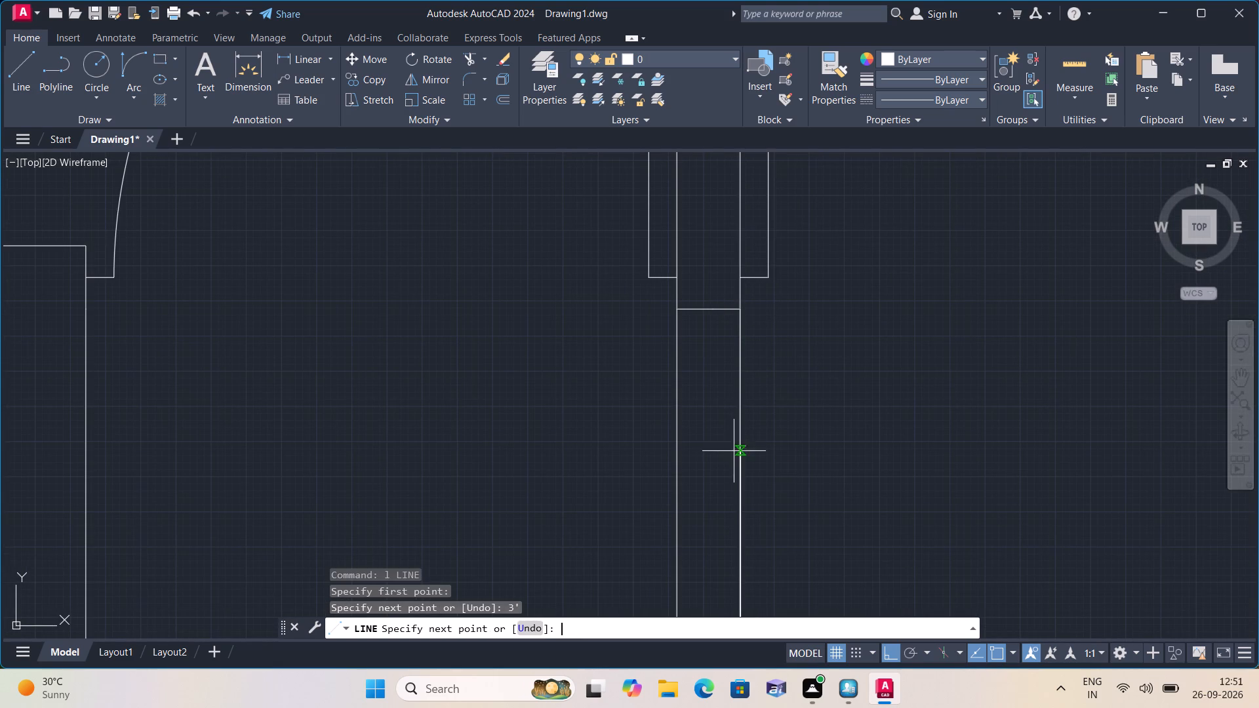
scroll(900, 442, down, 1)
middle_drag(887, 422, 883, 340)
scroll(883, 325, down, 1)
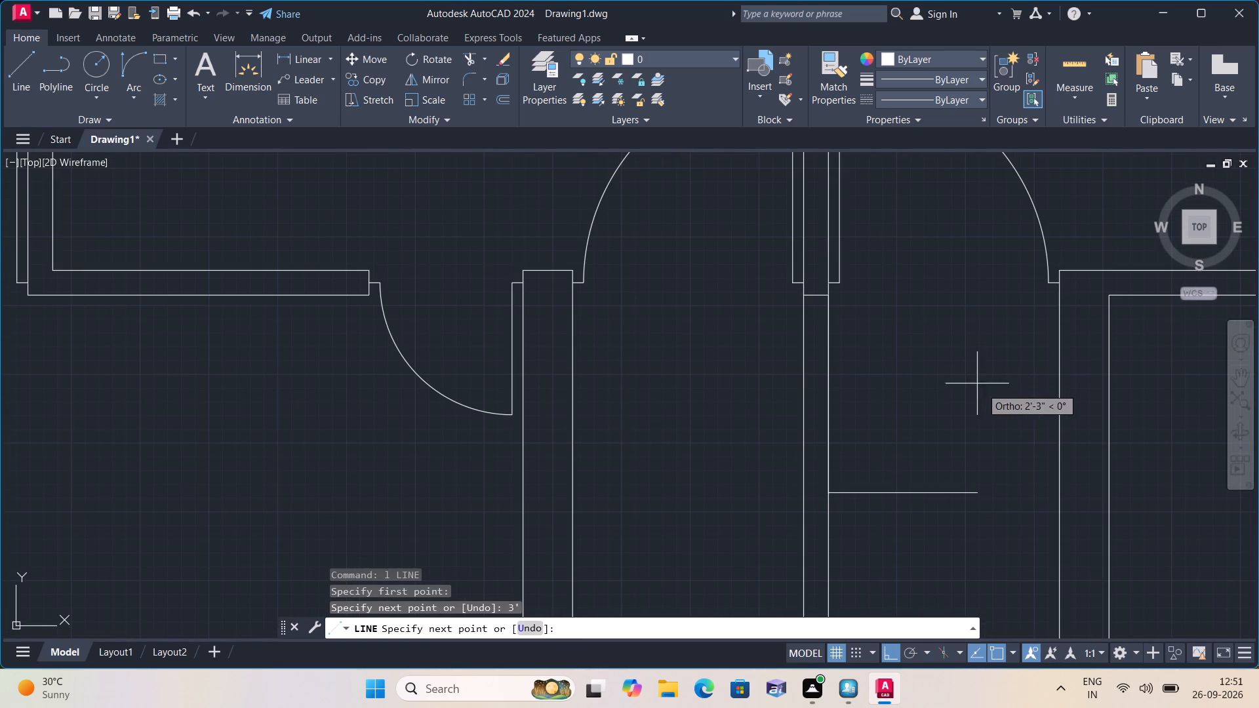
scroll(1004, 420, down, 2)
middle_drag(978, 366, 973, 355)
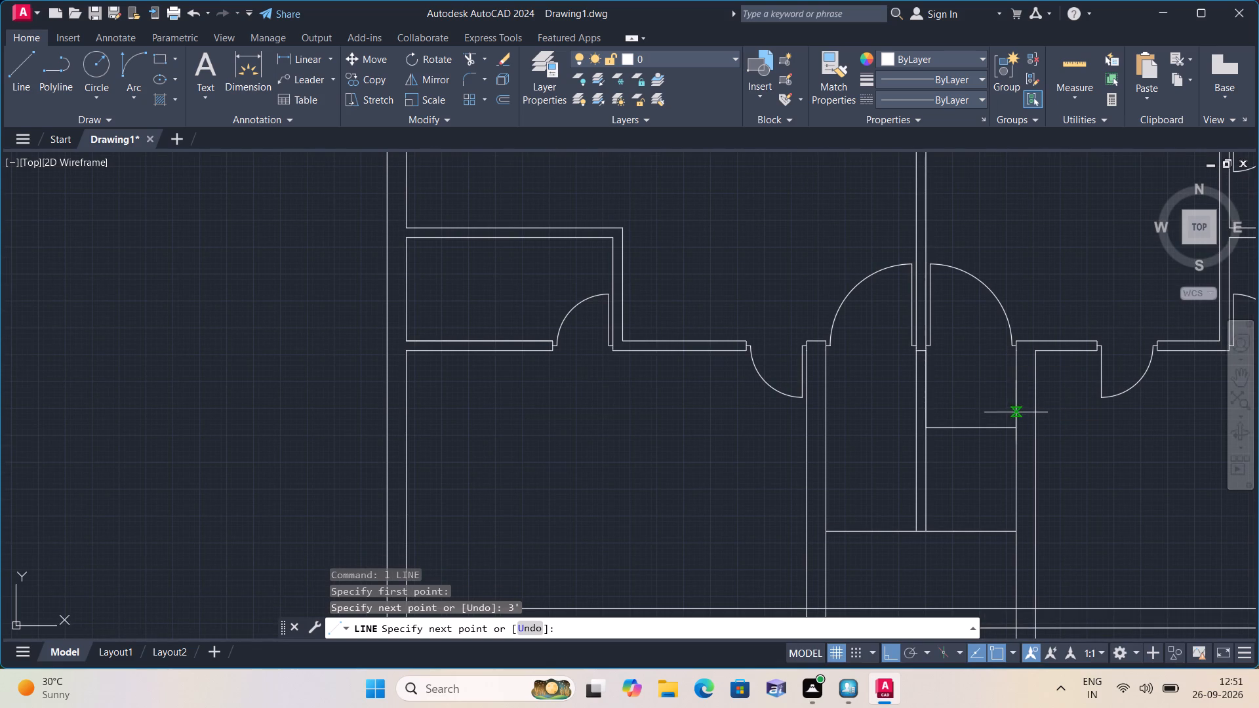
click(1016, 422)
key(space)
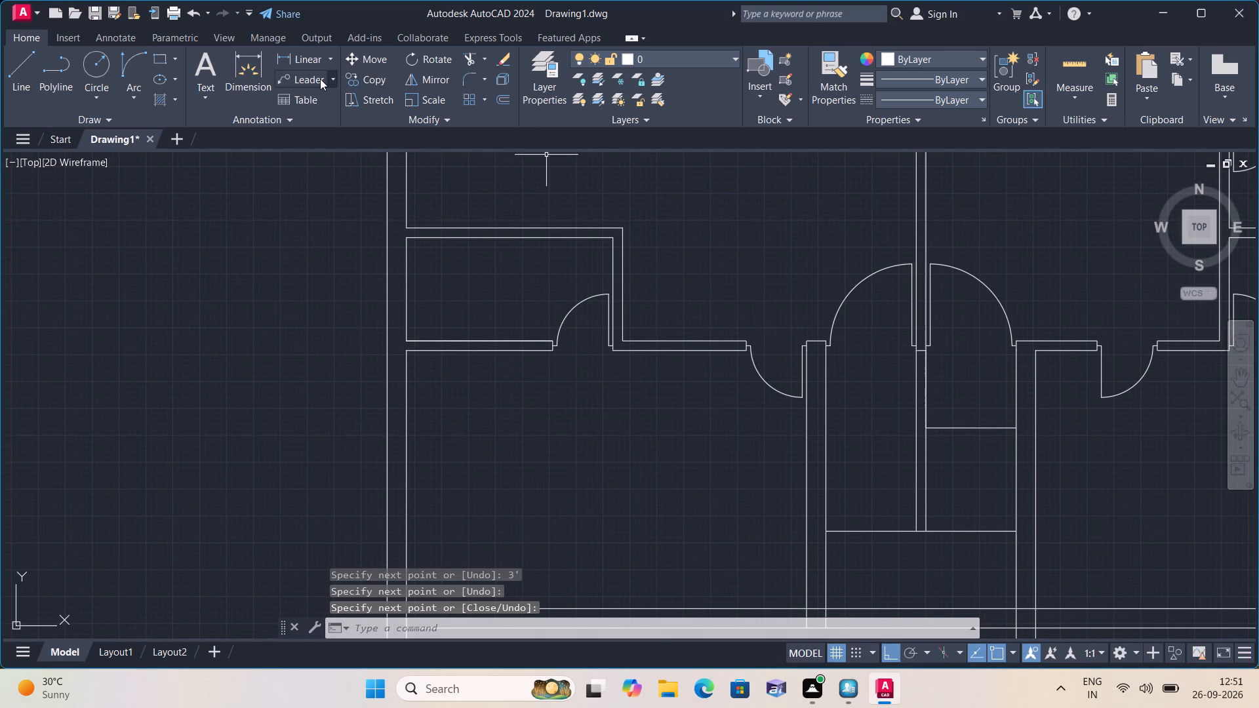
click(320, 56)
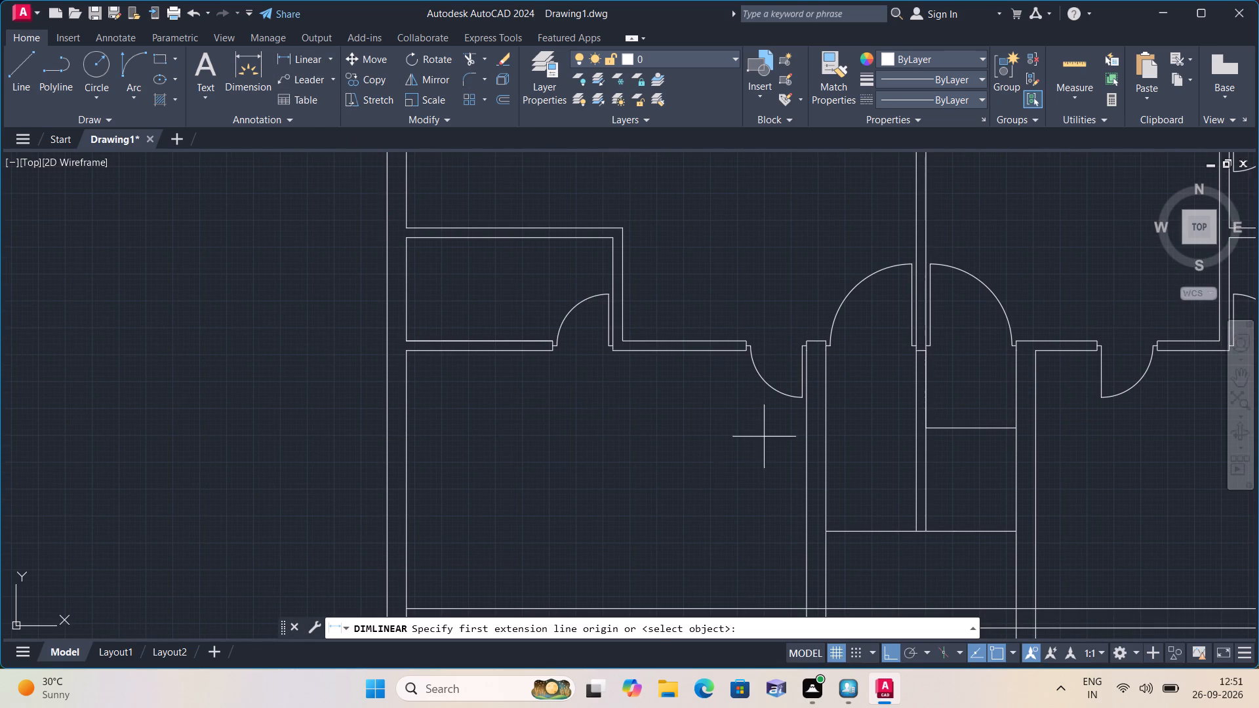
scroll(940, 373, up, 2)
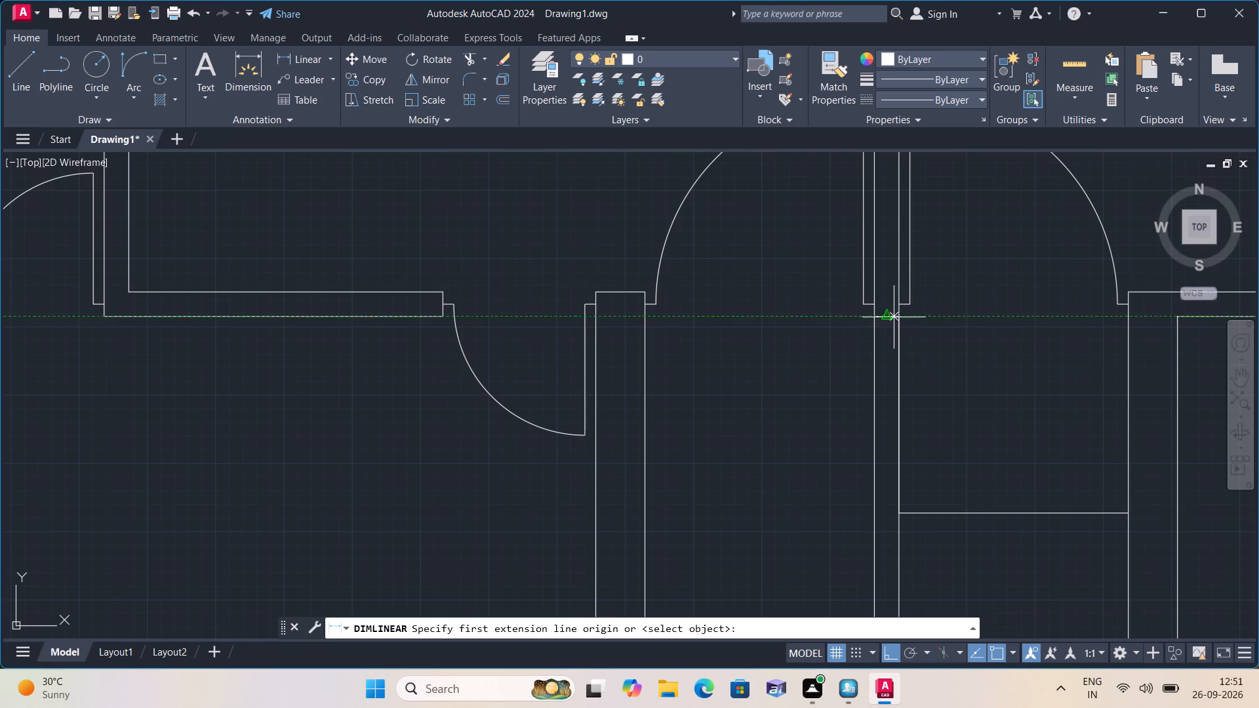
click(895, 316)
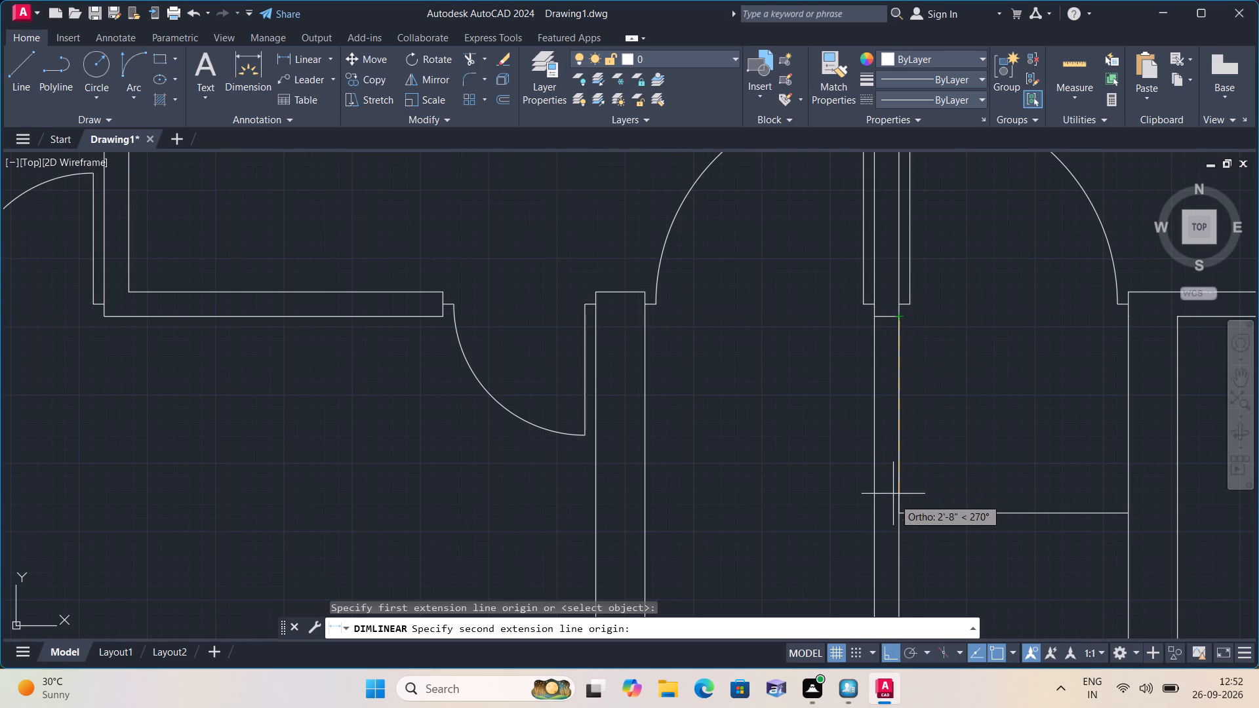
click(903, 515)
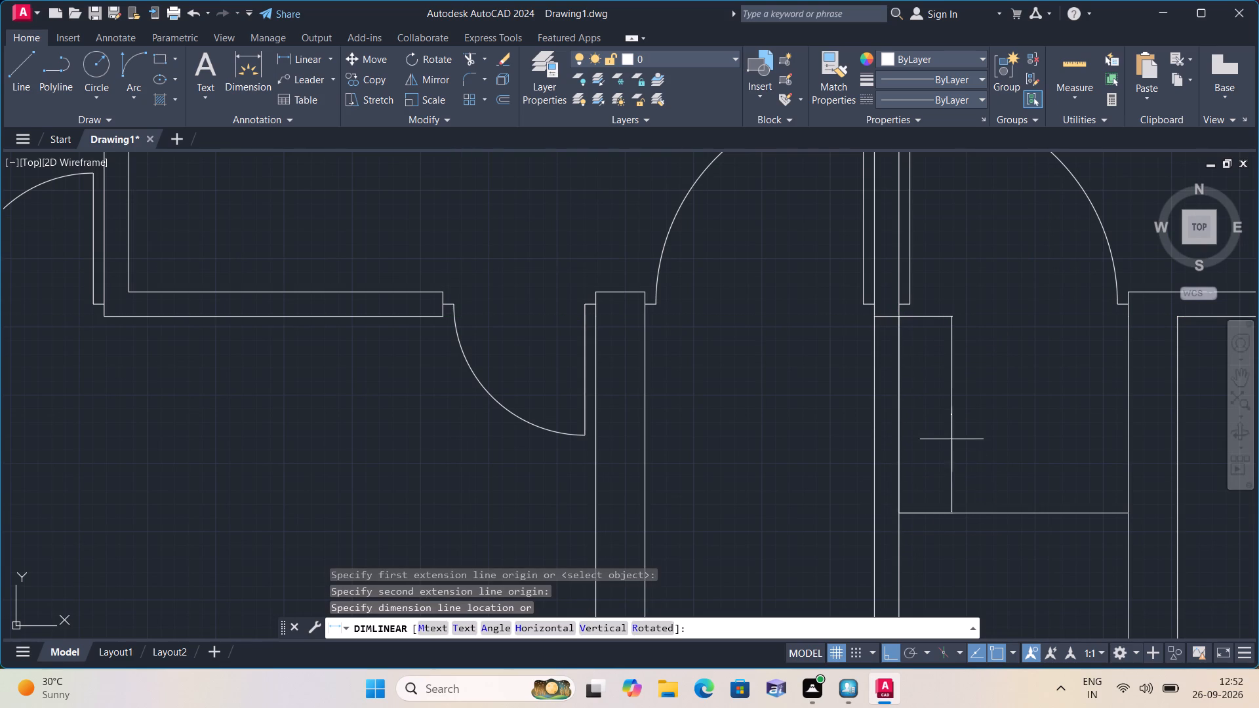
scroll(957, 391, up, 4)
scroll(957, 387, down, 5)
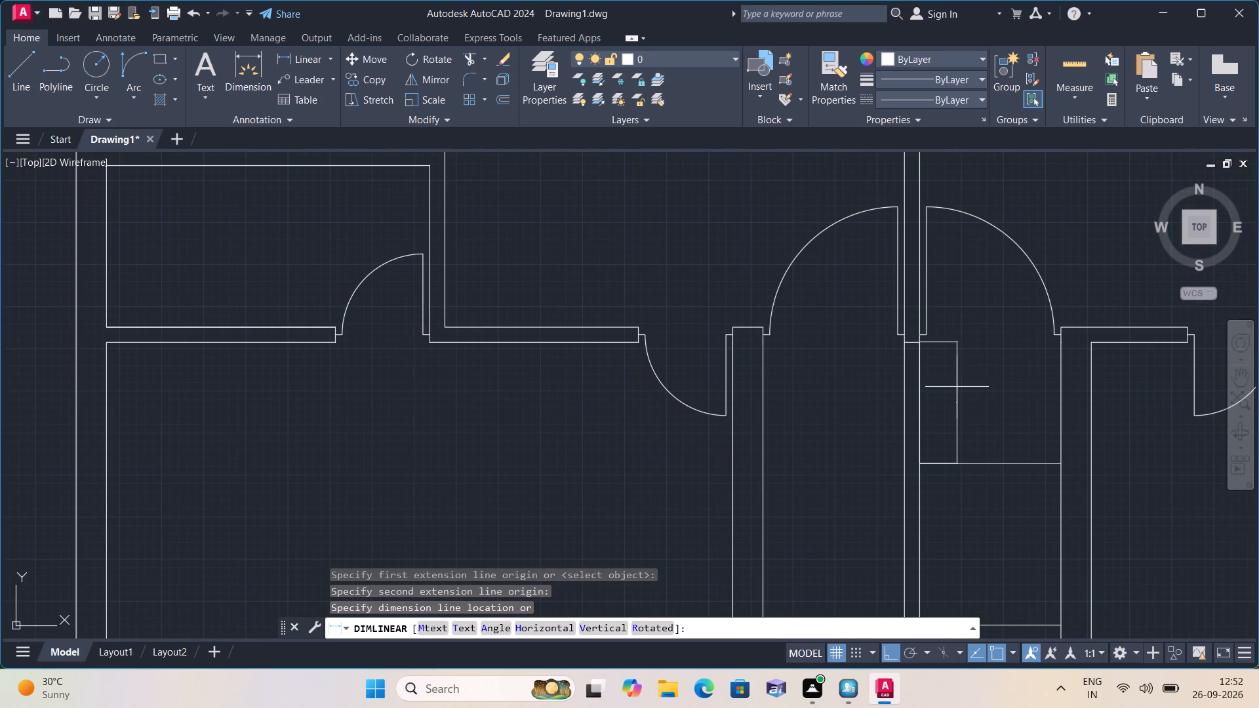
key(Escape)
Erase the 3' vertical guide line on the central partition's east face.
click(957, 467)
click(958, 444)
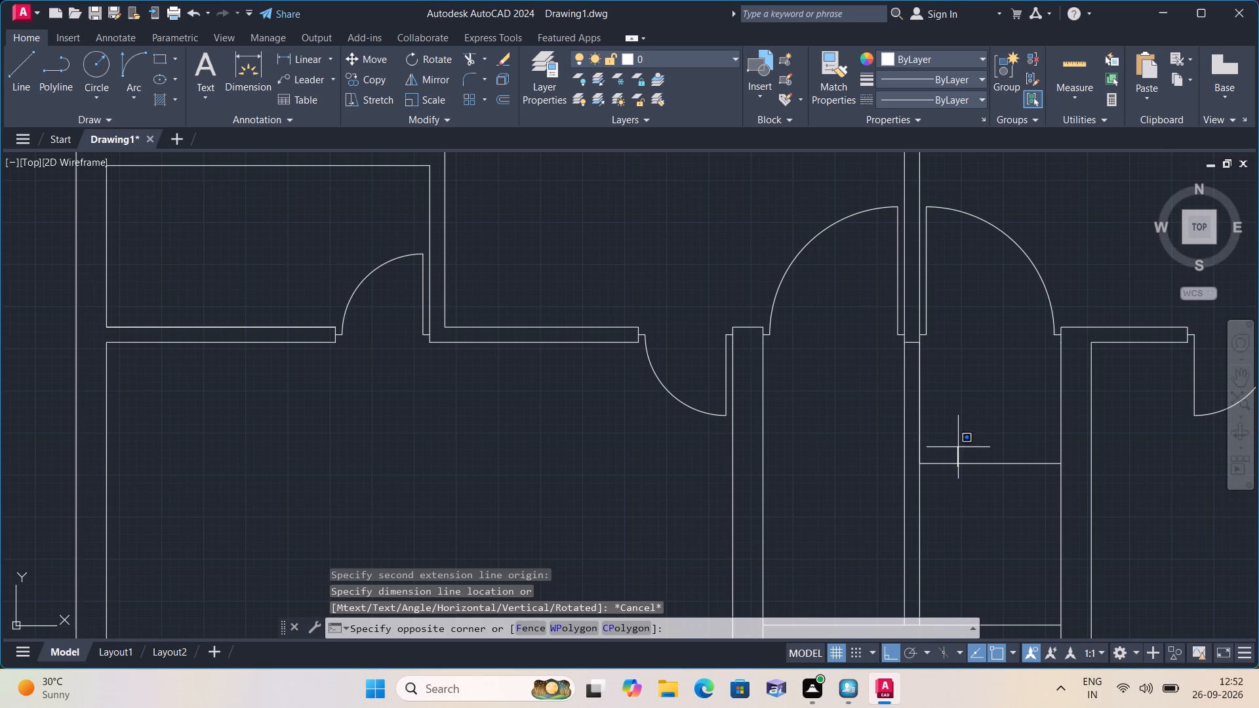
click(920, 404)
key(Delete)
Offset the horizontal line east of the central partition downward three times at 6" spacing, each from the previous line.
scroll(938, 406, down, 1)
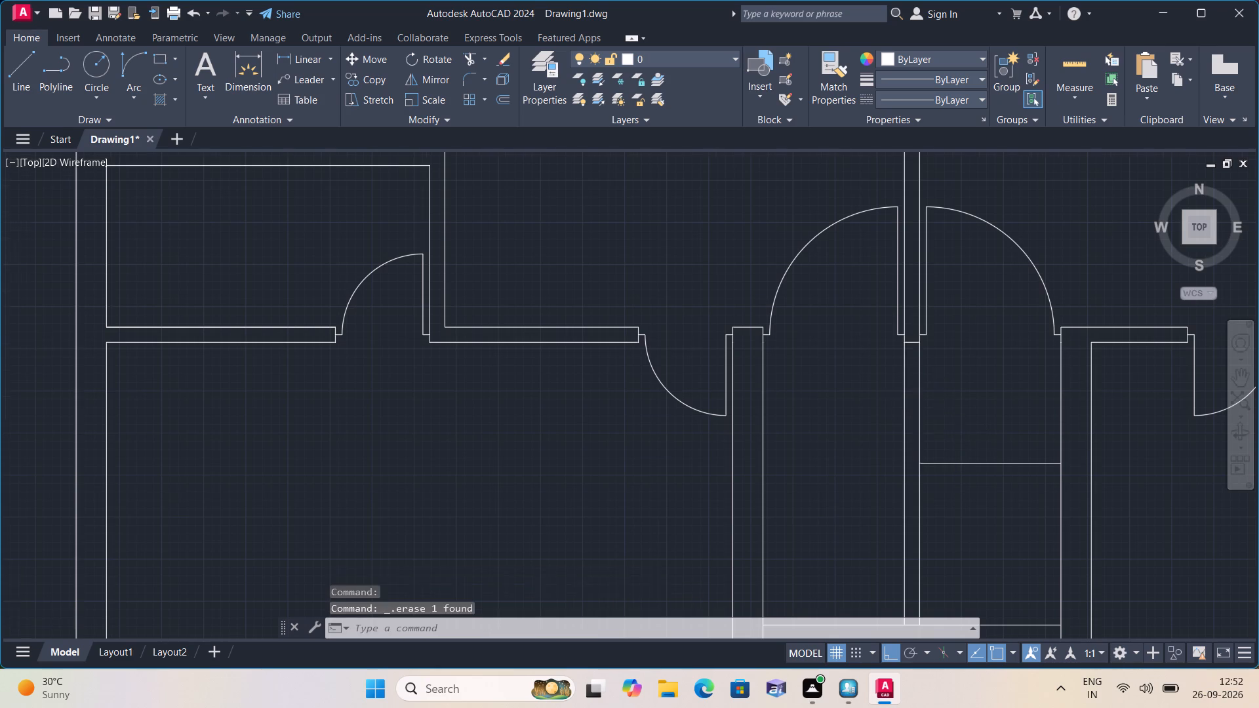
middle_drag(948, 428, 953, 353)
key(o)
text(ff)
text(set)
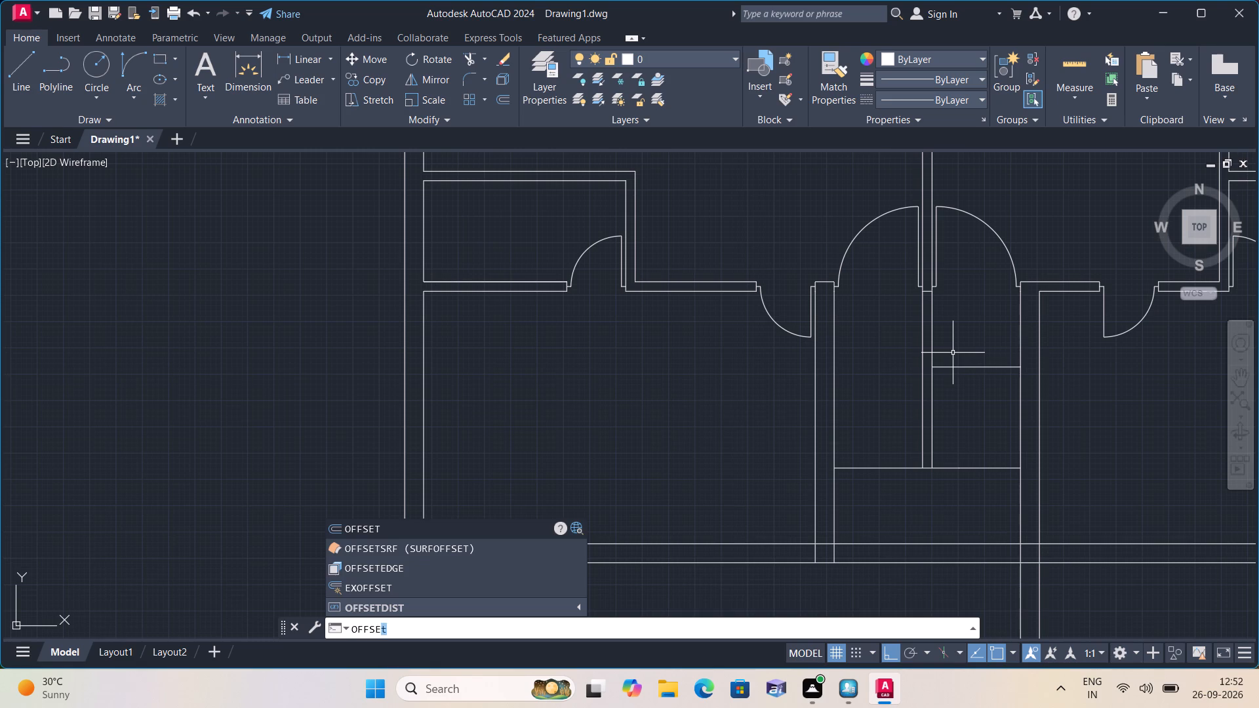
key(space)
text(6")
key(space)
scroll(1046, 359, up, 1)
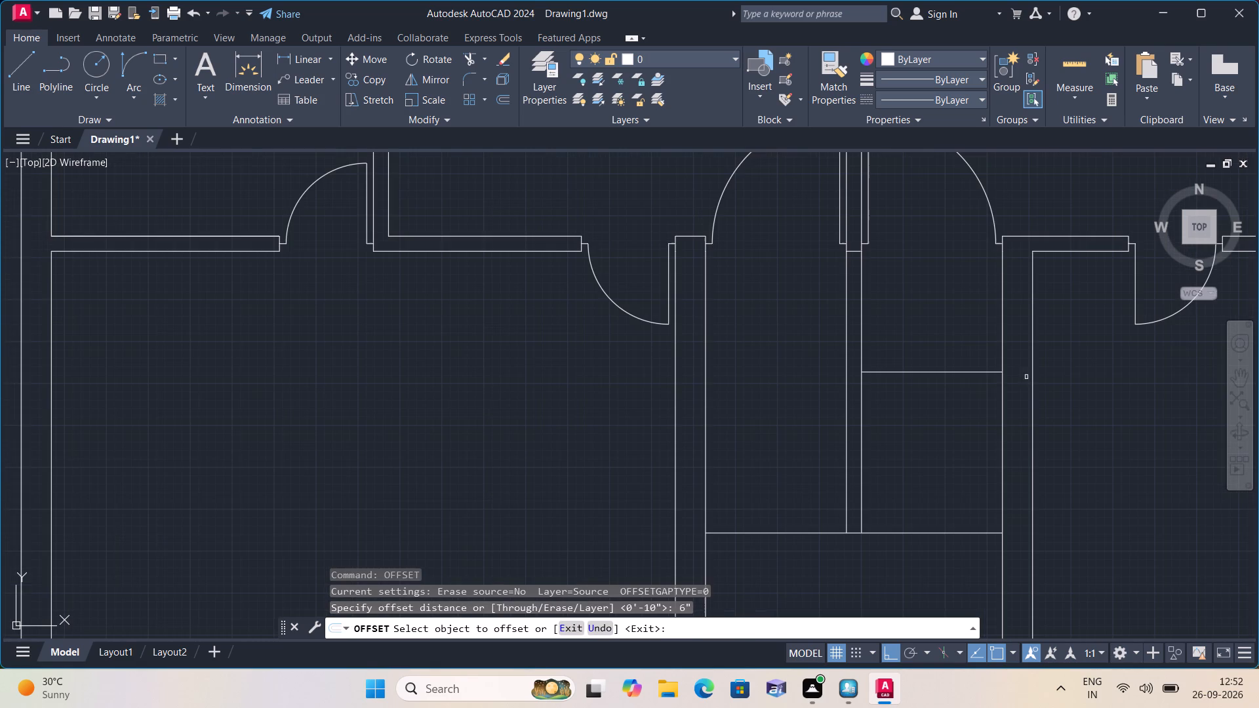
click(969, 372)
click(967, 389)
click(967, 393)
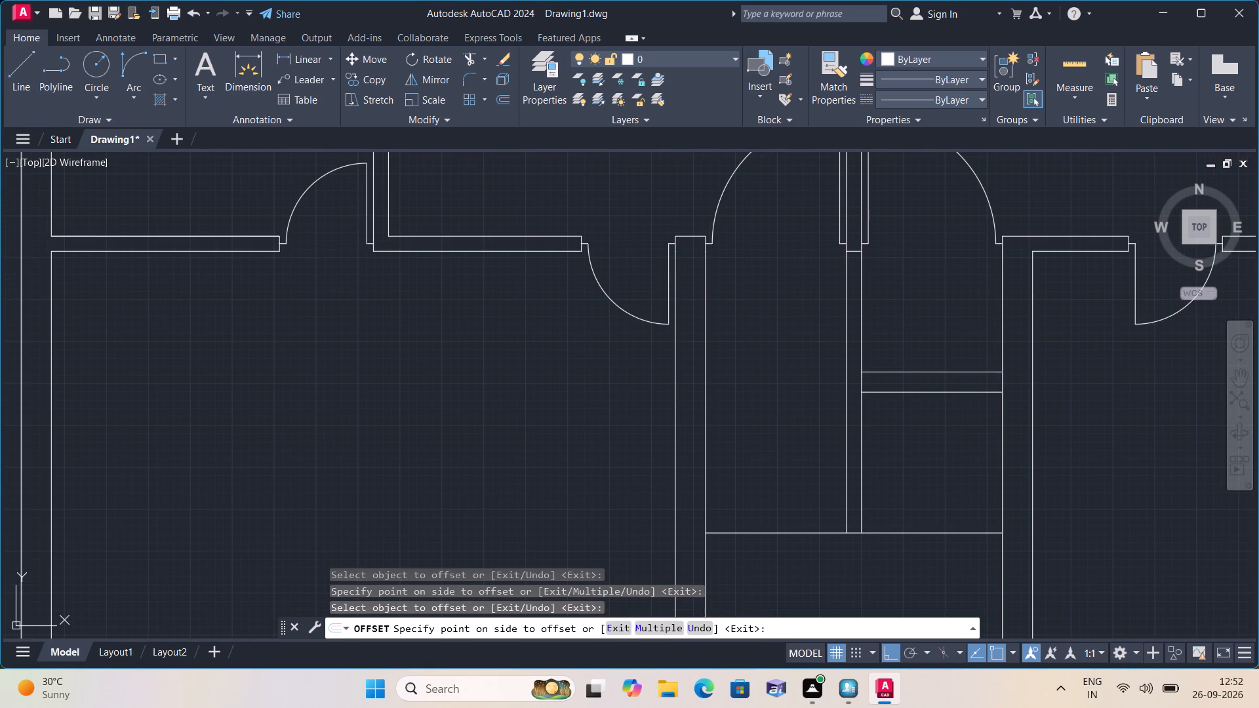
click(961, 412)
click(961, 417)
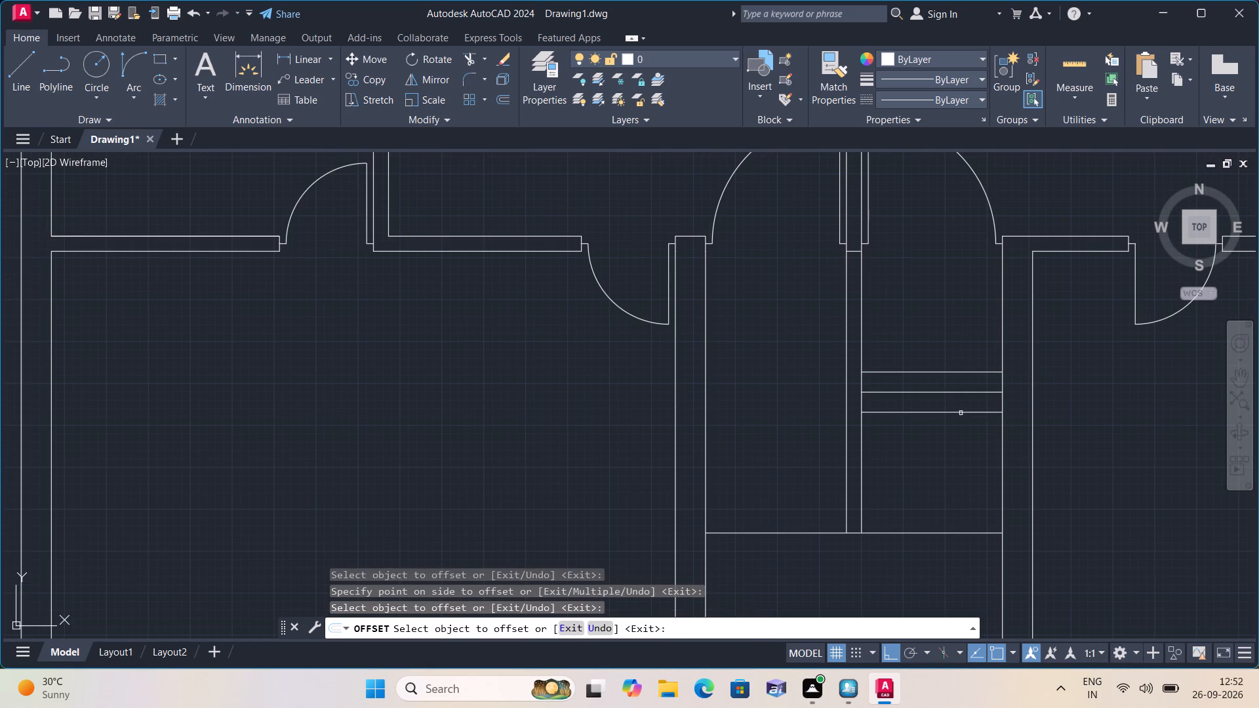
click(961, 410)
click(956, 424)
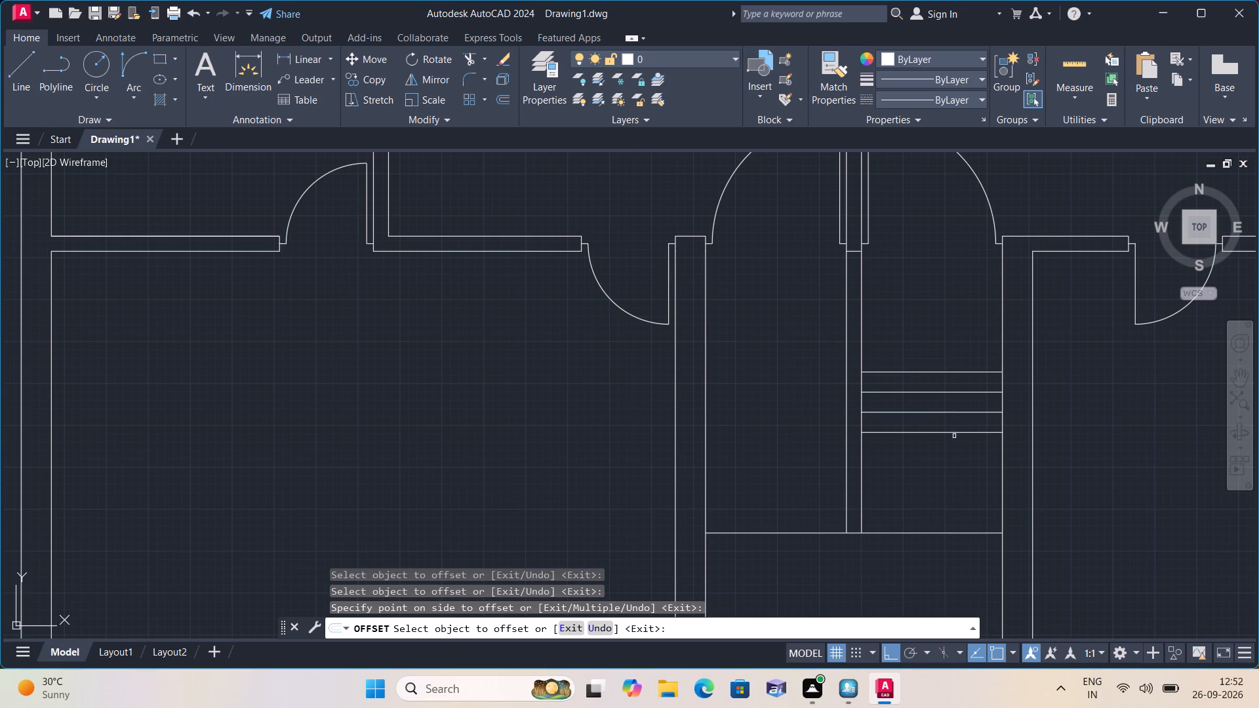
Continue the 6" downward offsets with five more stair lines, reaching the horizontal line at the central partition's lower end.
click(954, 433)
click(948, 448)
click(945, 455)
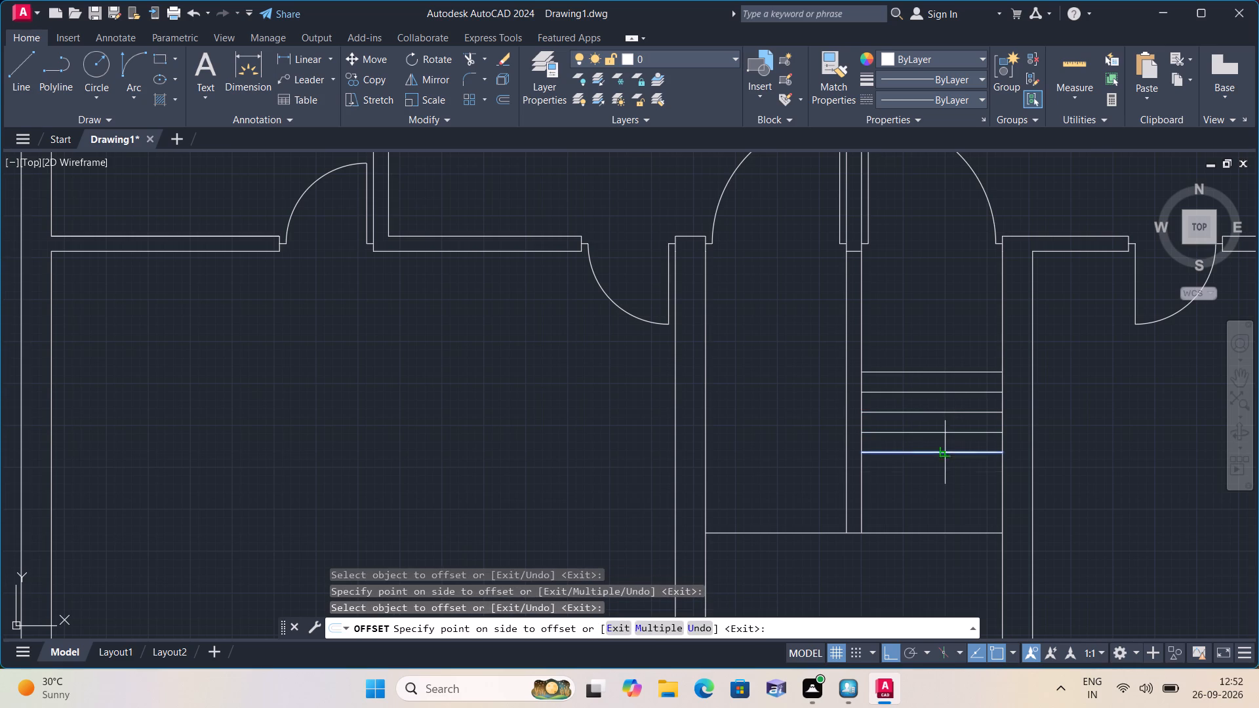
click(934, 477)
click(934, 475)
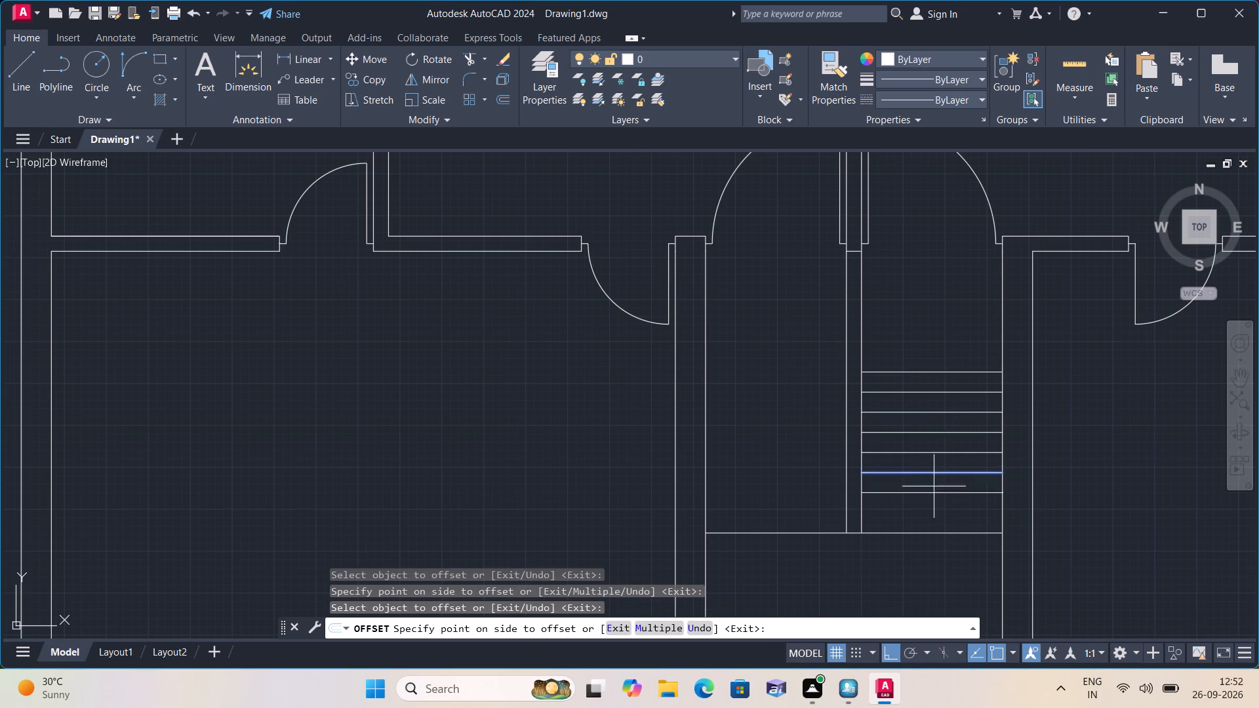
click(934, 488)
click(934, 490)
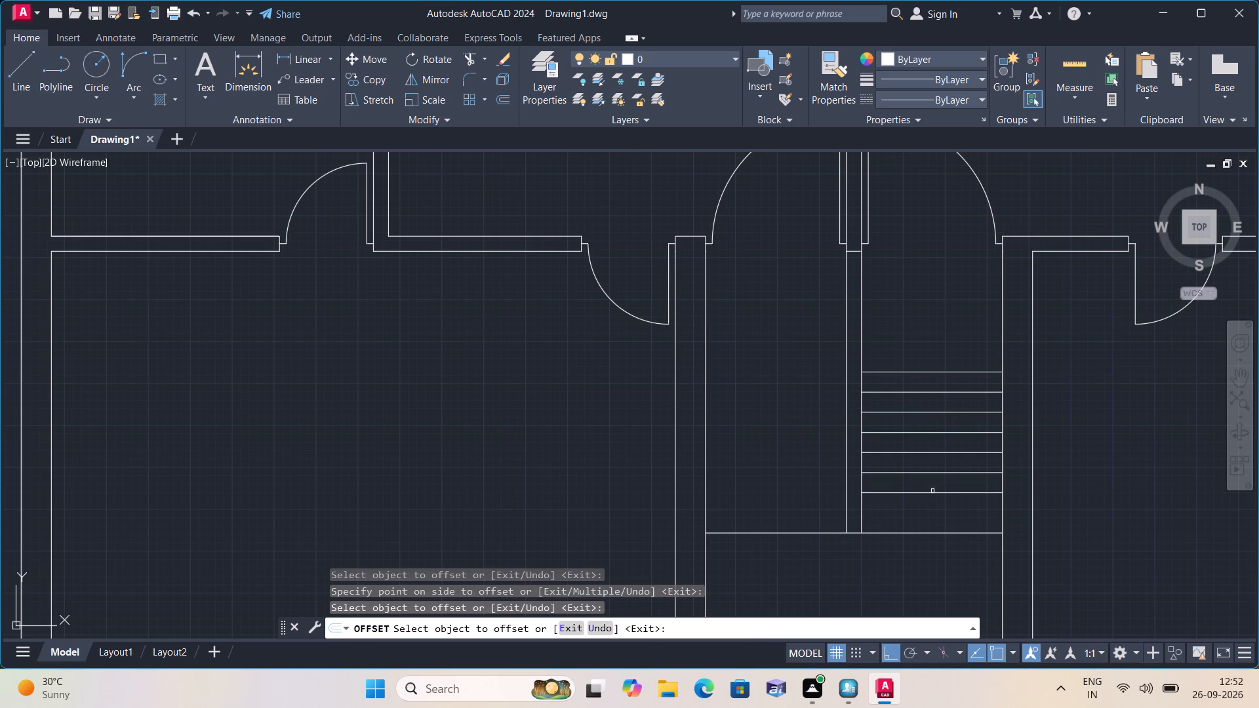
click(930, 489)
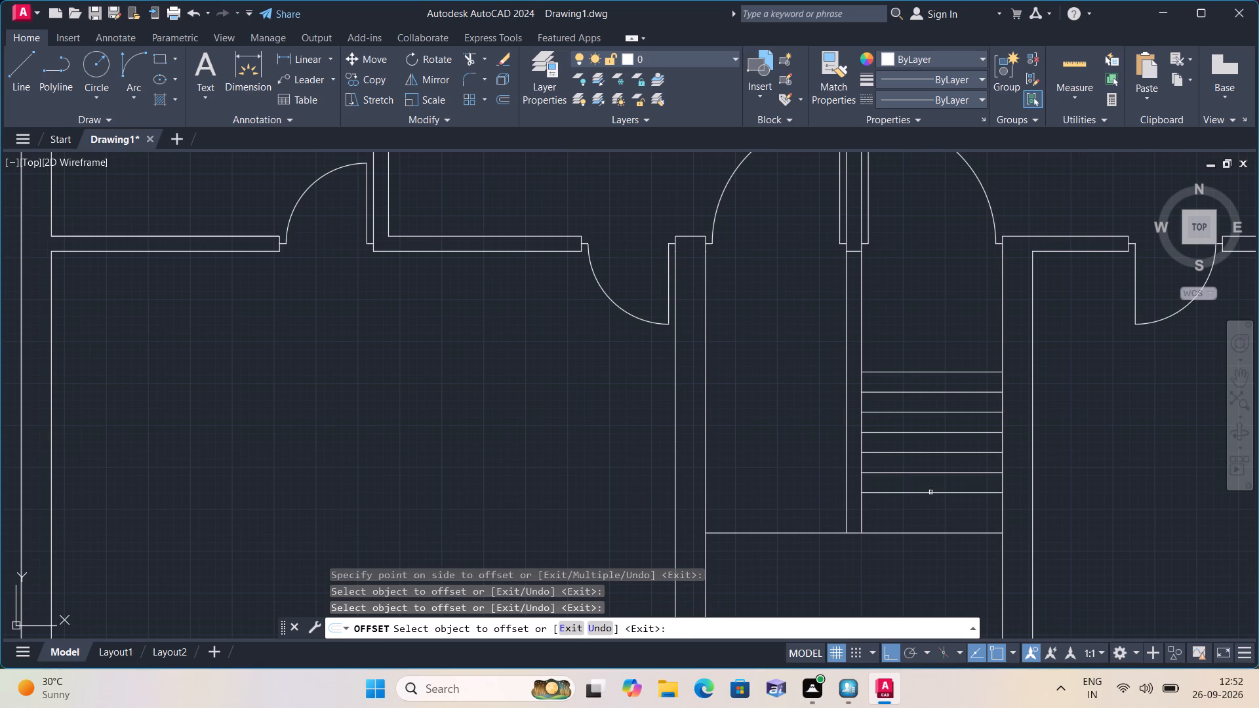
click(930, 492)
click(917, 518)
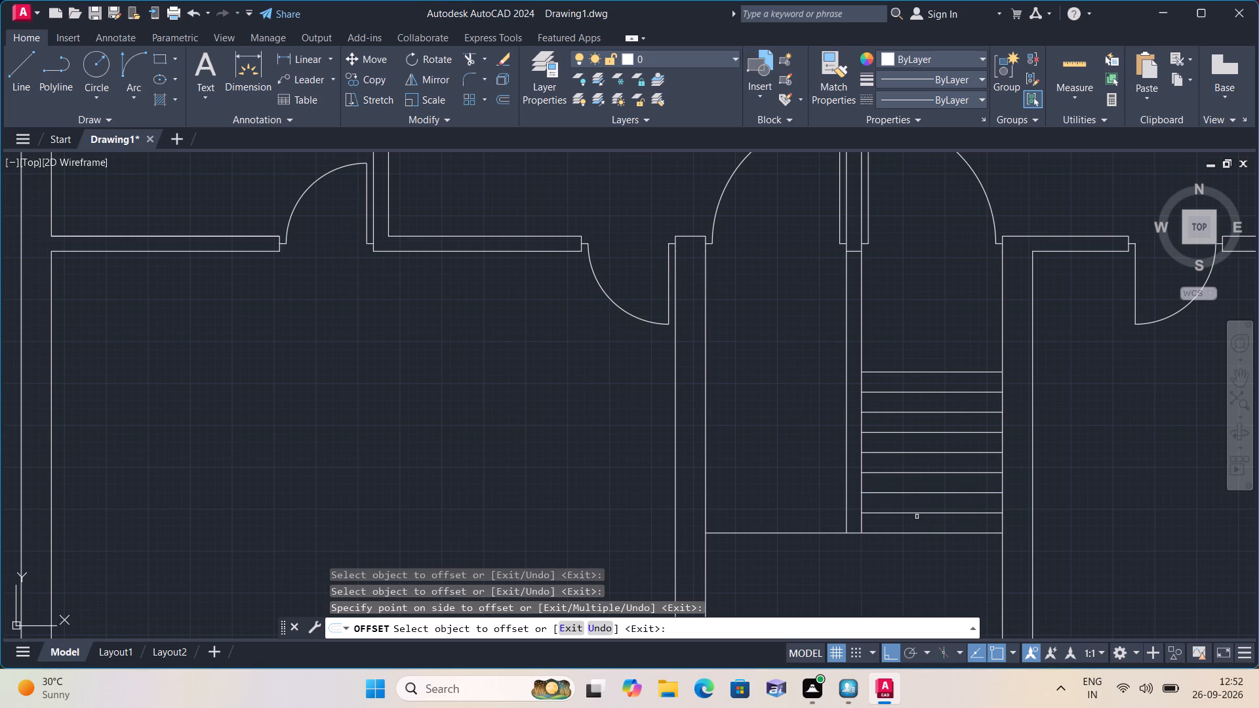
click(917, 515)
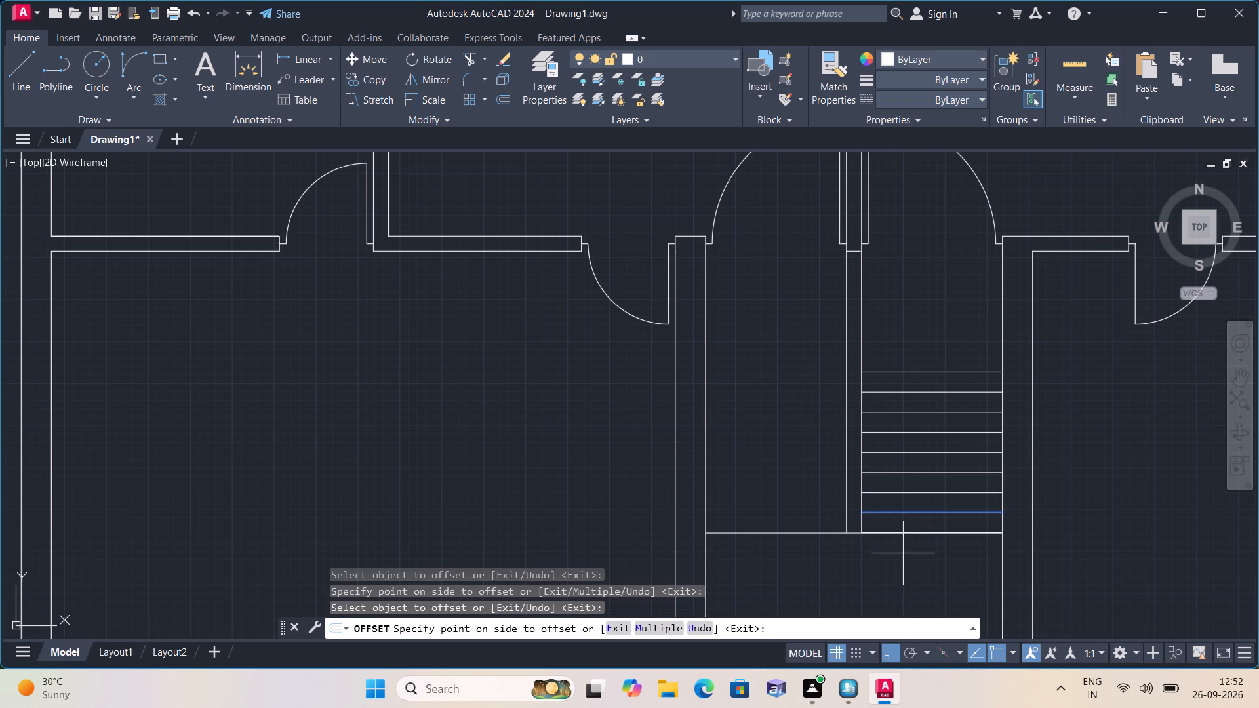
click(903, 553)
scroll(901, 528, up, 3)
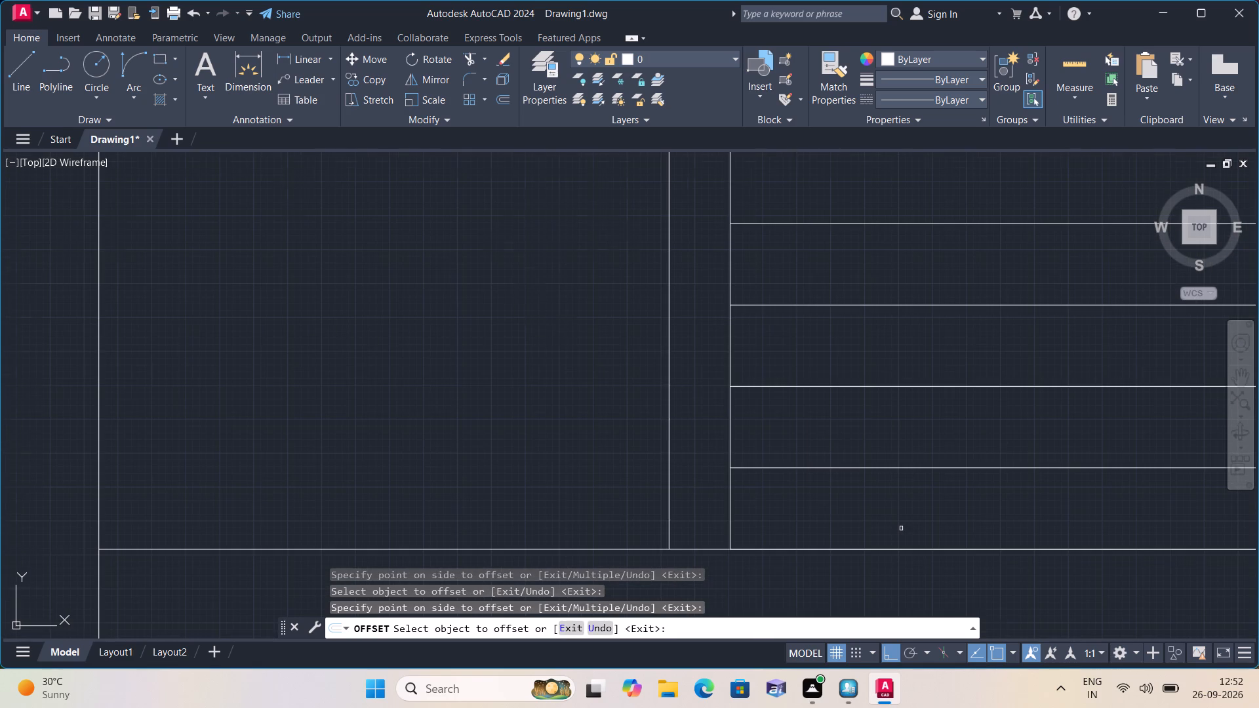
scroll(901, 528, down, 2)
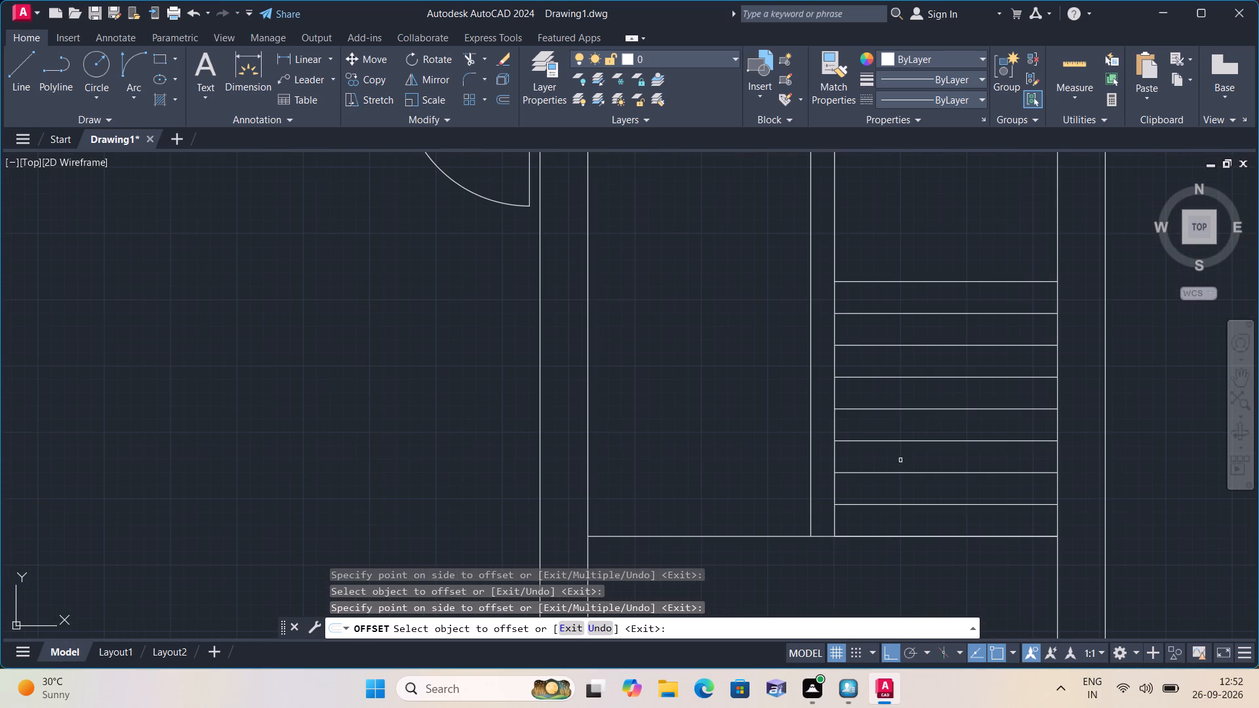
Offset the topmost stair line 6" upward to add one more stair line.
click(900, 285)
click(900, 276)
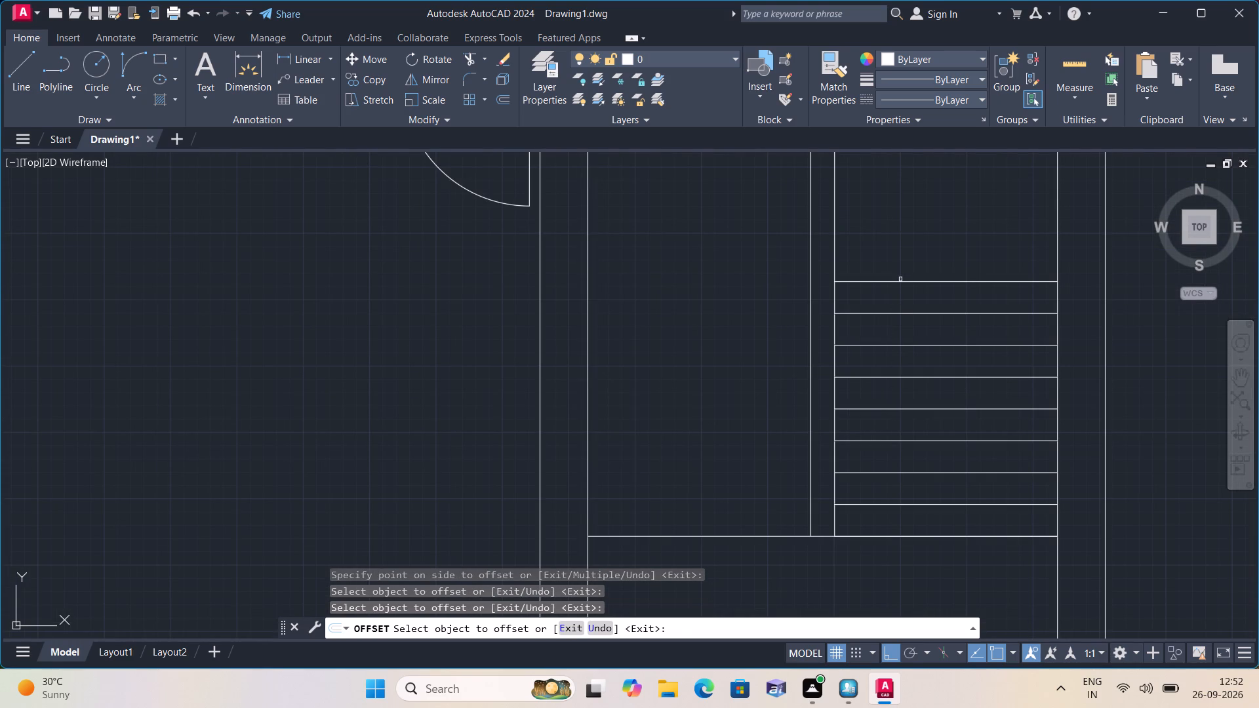
click(900, 279)
click(904, 239)
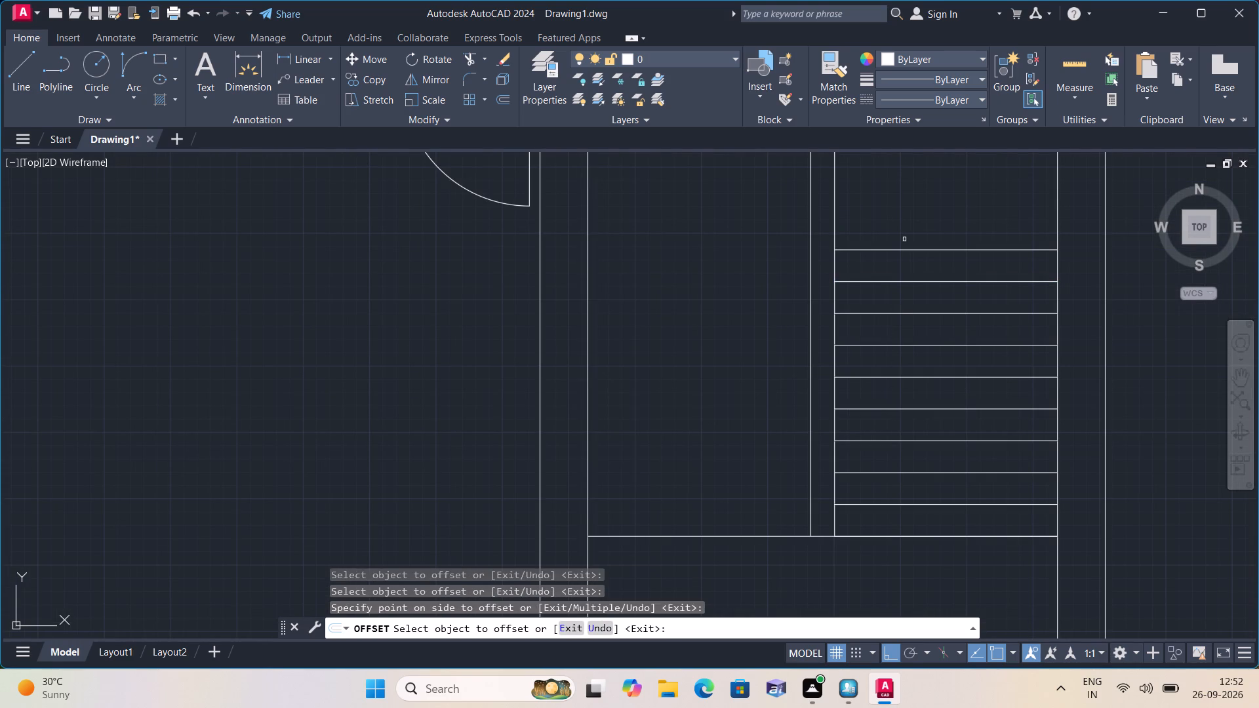
scroll(904, 239, down, 1)
key(Escape)
Extend all the stair lines west across the central partition to the stairwell's west wall.
text(ext)
key(e)
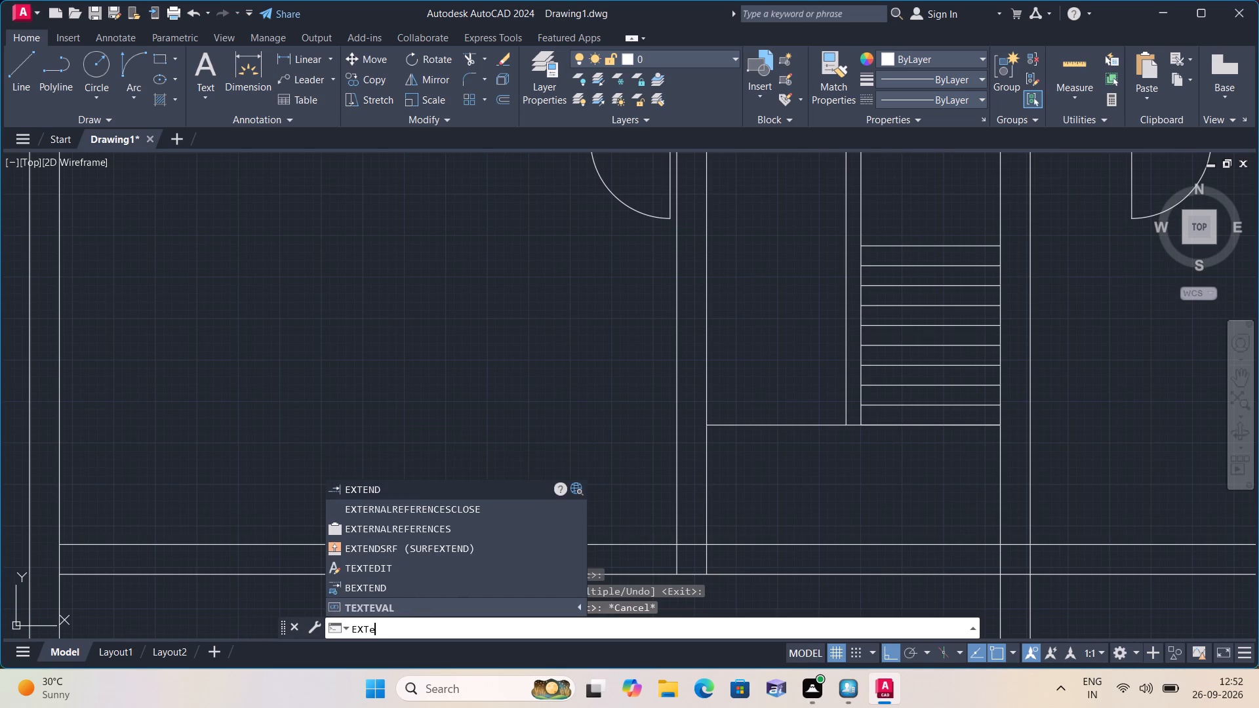
key(space)
click(889, 231)
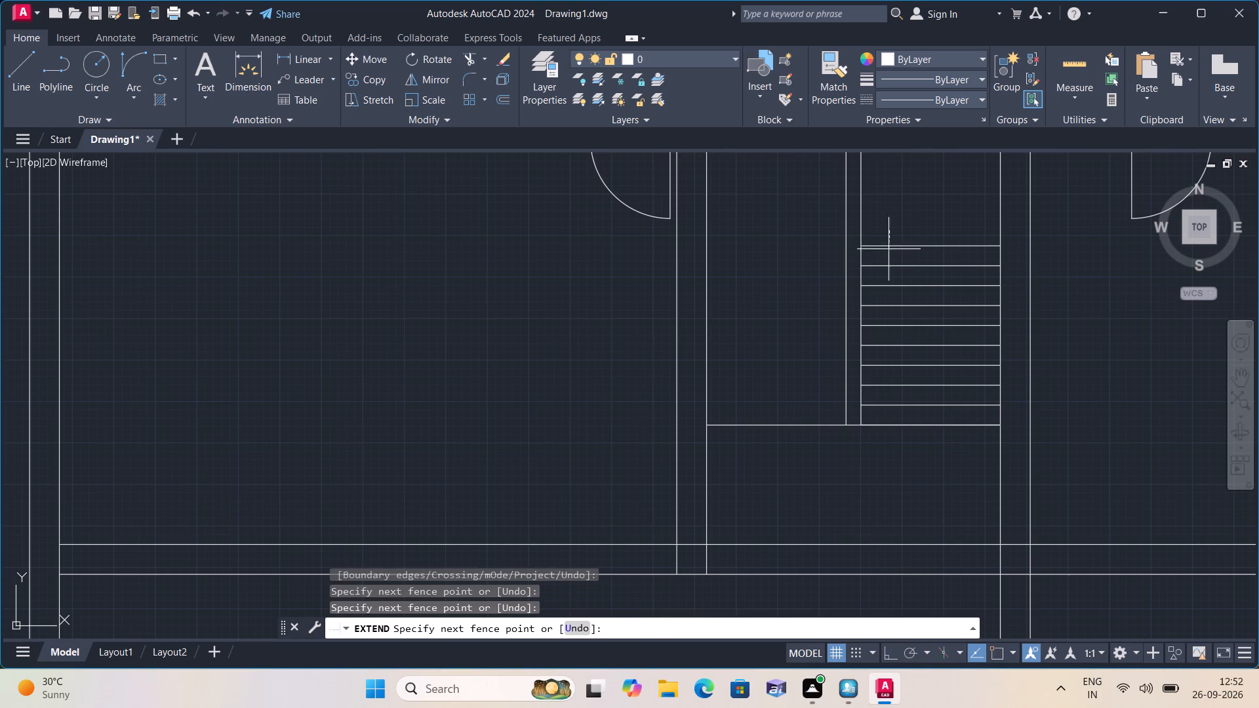
click(883, 406)
click(879, 418)
click(883, 206)
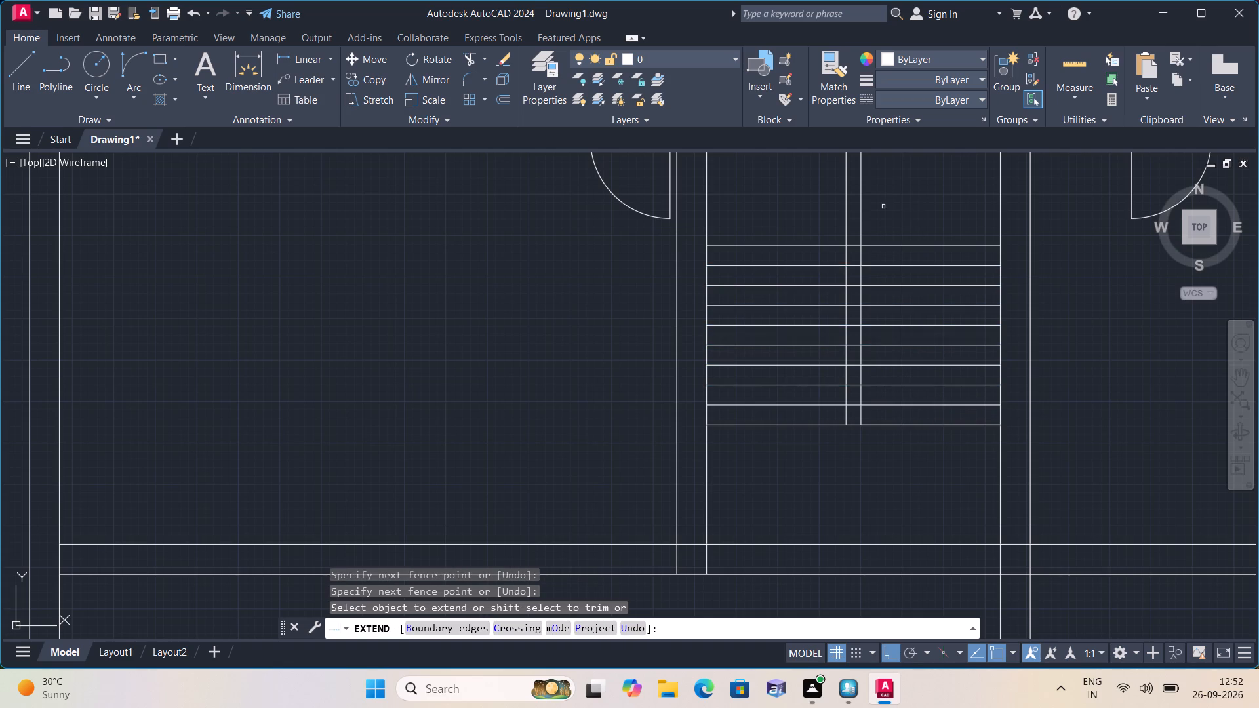
key(Escape)
Trim away both central partition faces between the topmost stair line and the cross wall.
text(trim)
key(space)
scroll(883, 206, down, 1)
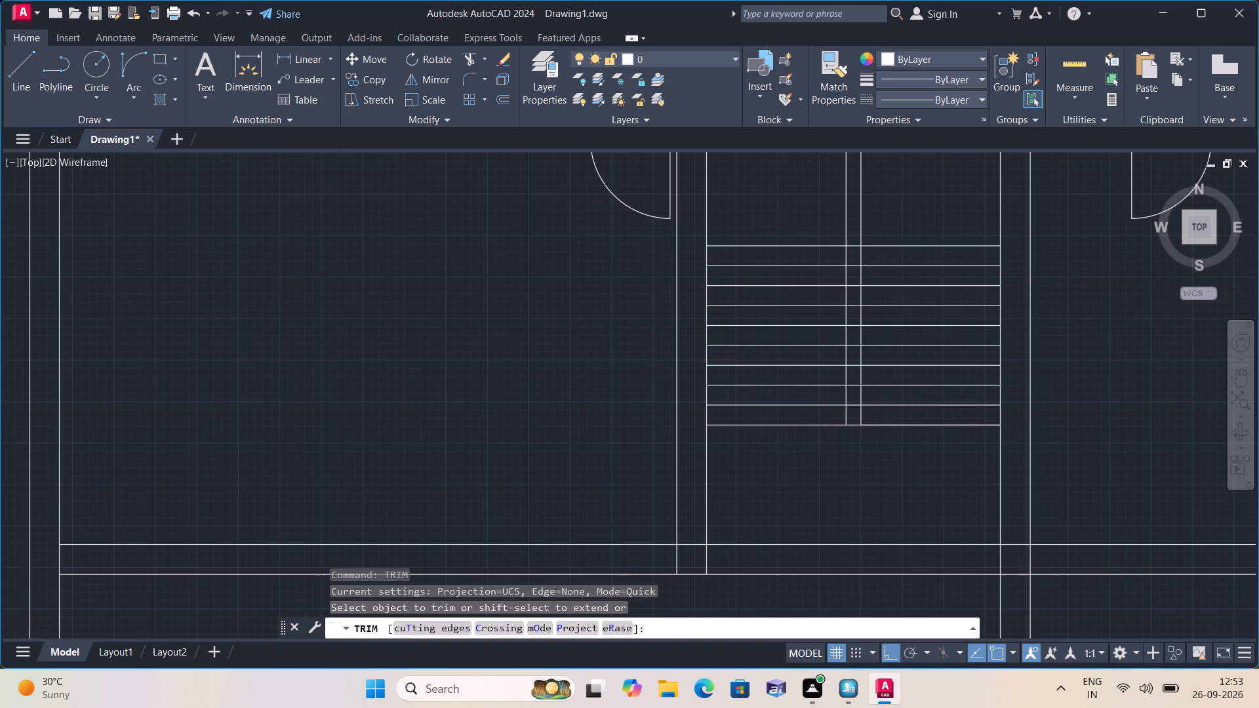
middle_click(883, 208)
click(884, 218)
click(835, 206)
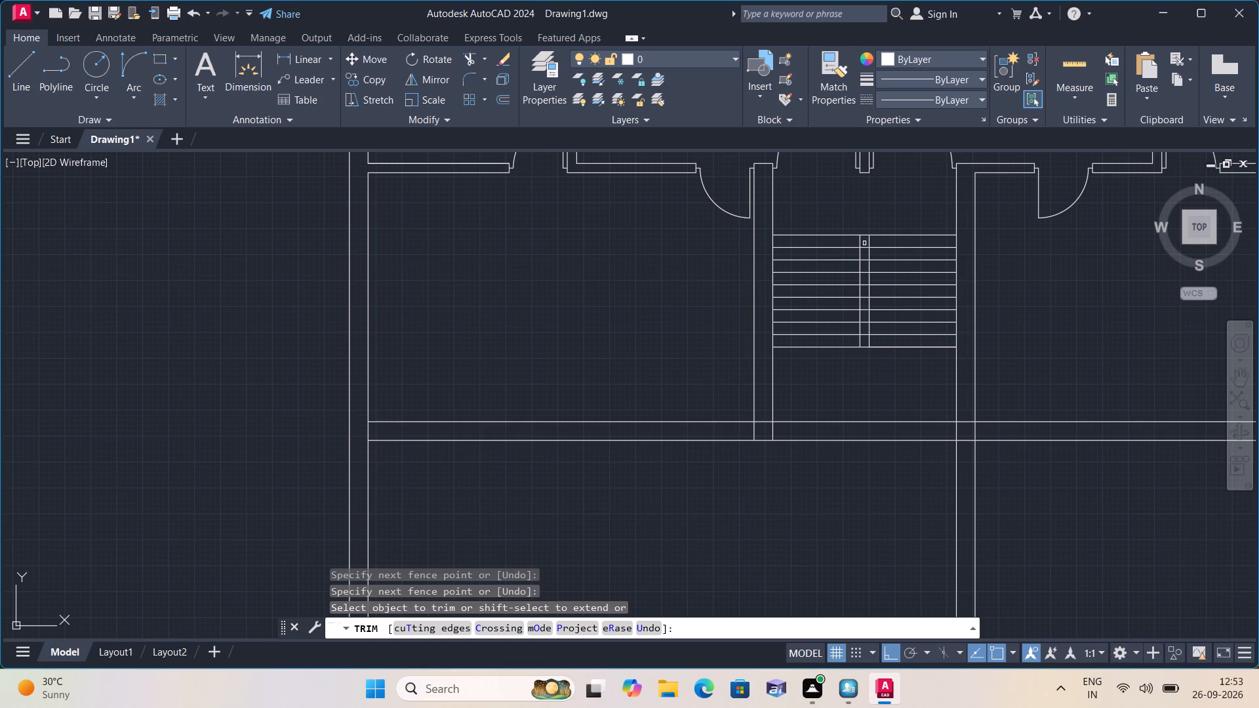
Trim the stair line segments lying between the two faces of the central partition, down to its lower end.
scroll(864, 243, up, 2)
click(864, 243)
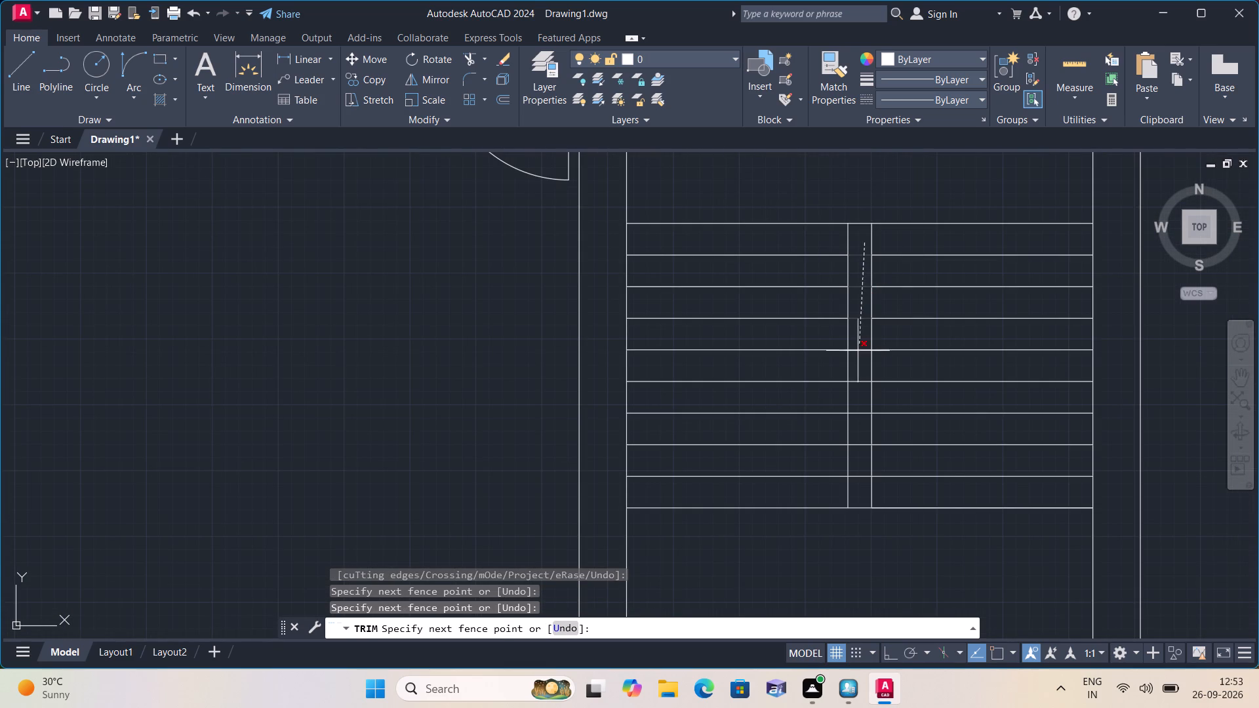
click(858, 493)
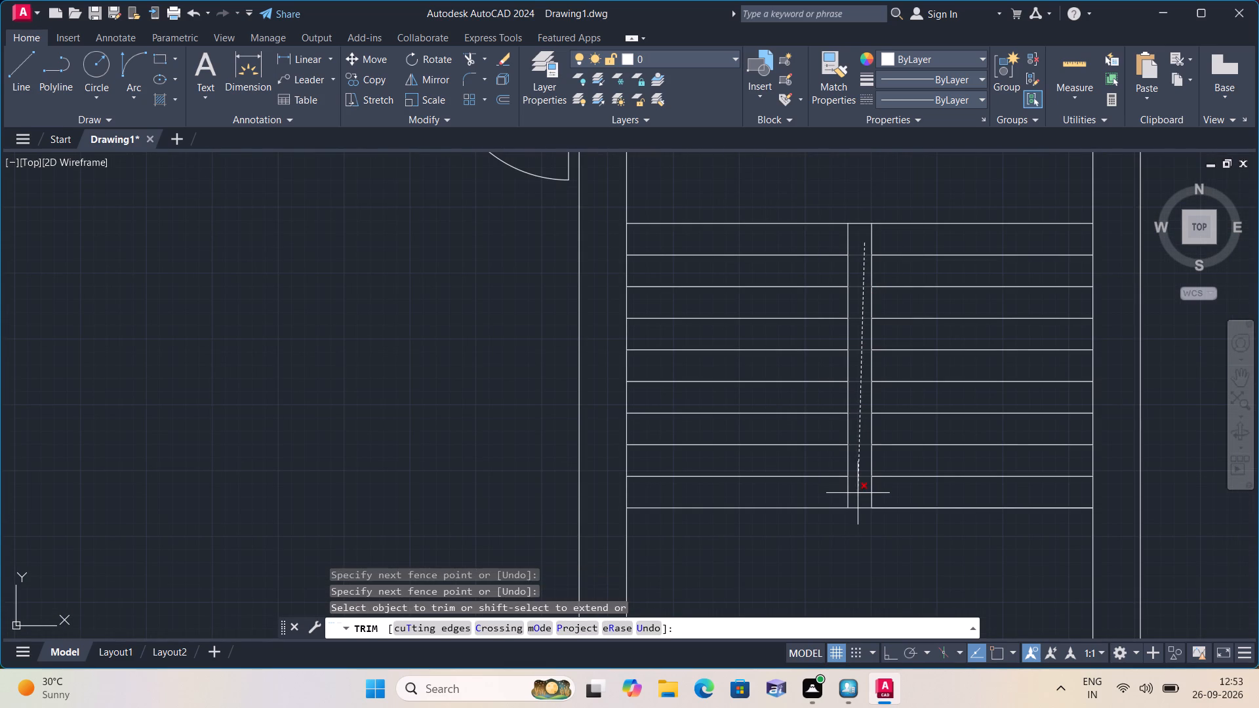
scroll(831, 292, down, 3)
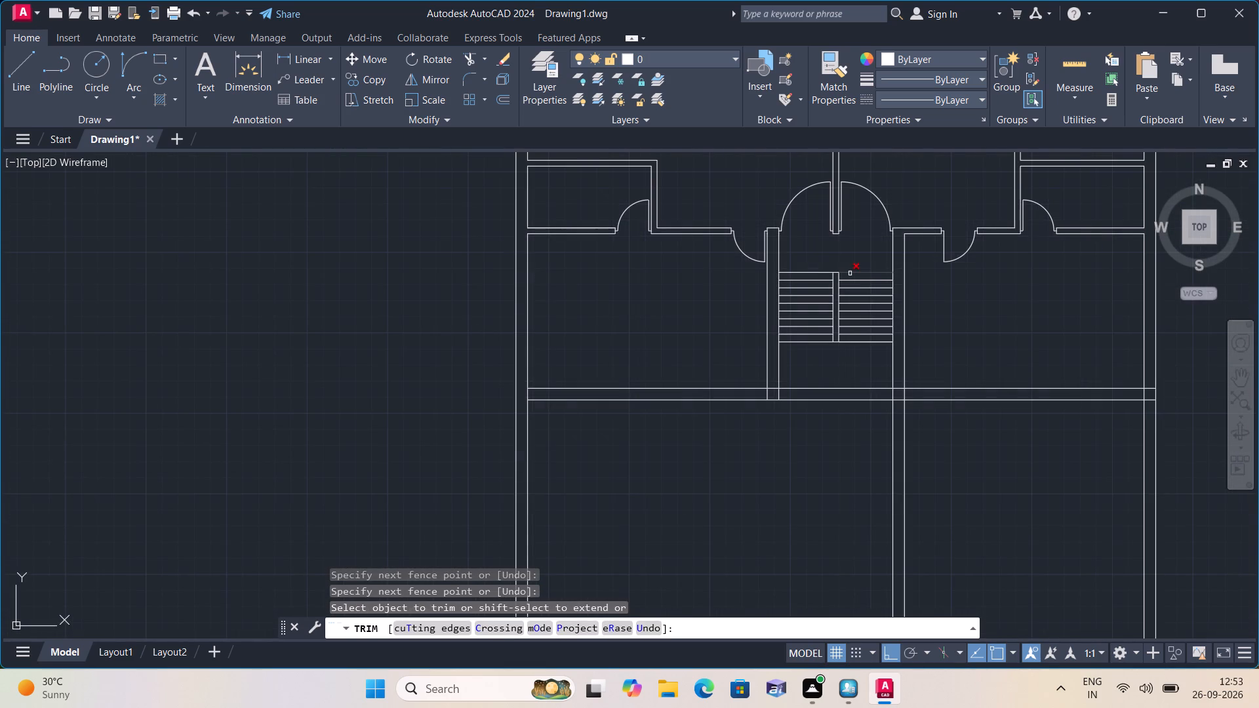
key(Escape)
Examine the two stair flights against the surrounding stairwell walls and the overall floor plan.
scroll(850, 273, down, 1)
scroll(850, 288, up, 2)
scroll(849, 304, down, 2)
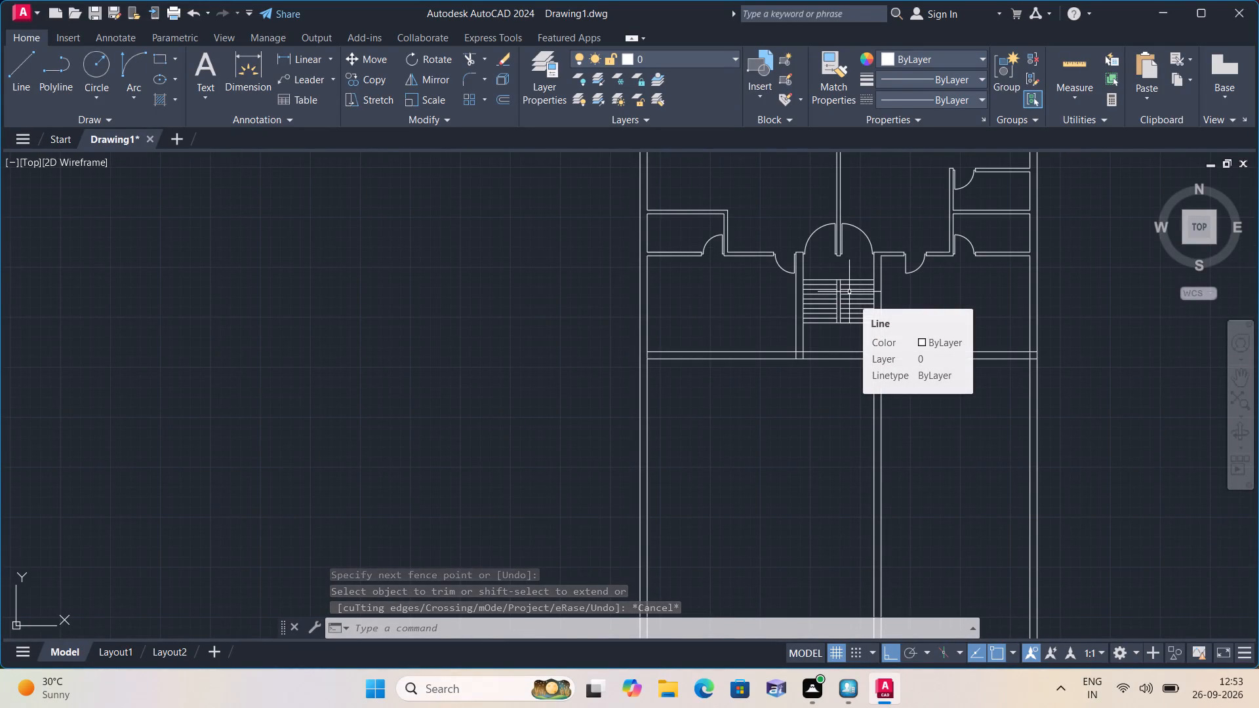
scroll(849, 292, down, 1)
scroll(852, 298, up, 2)
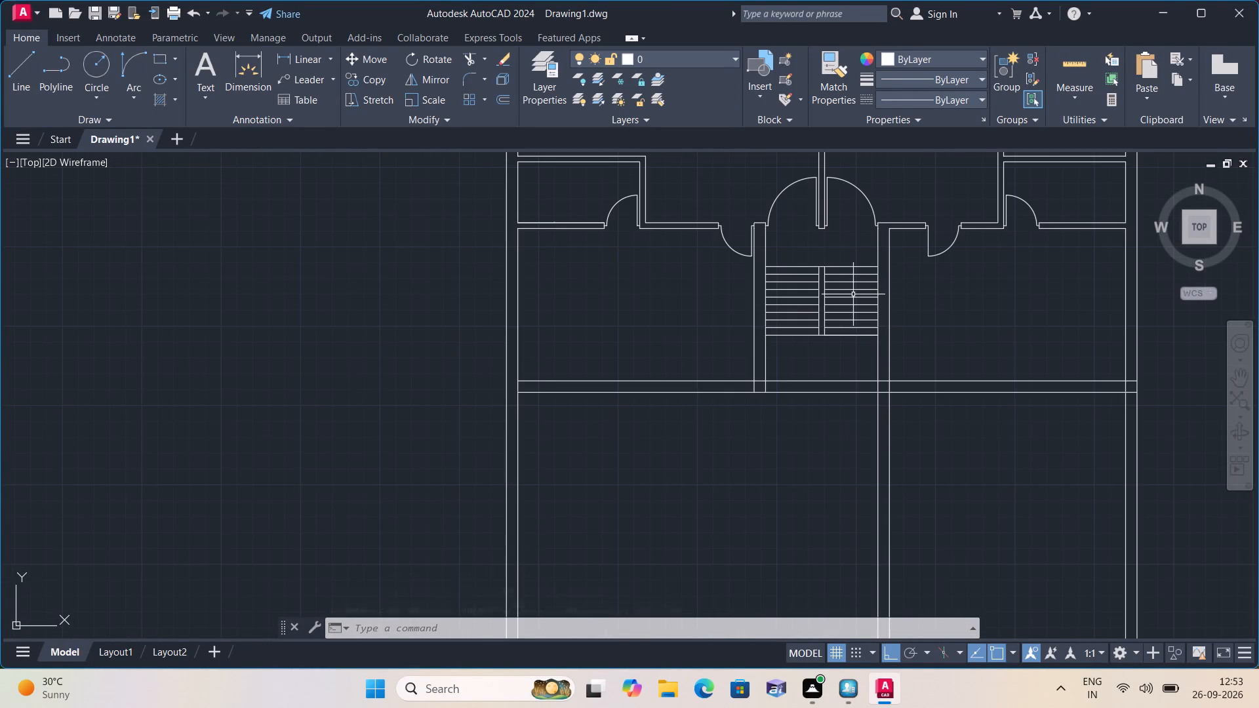
scroll(853, 294, up, 2)
scroll(853, 294, down, 2)
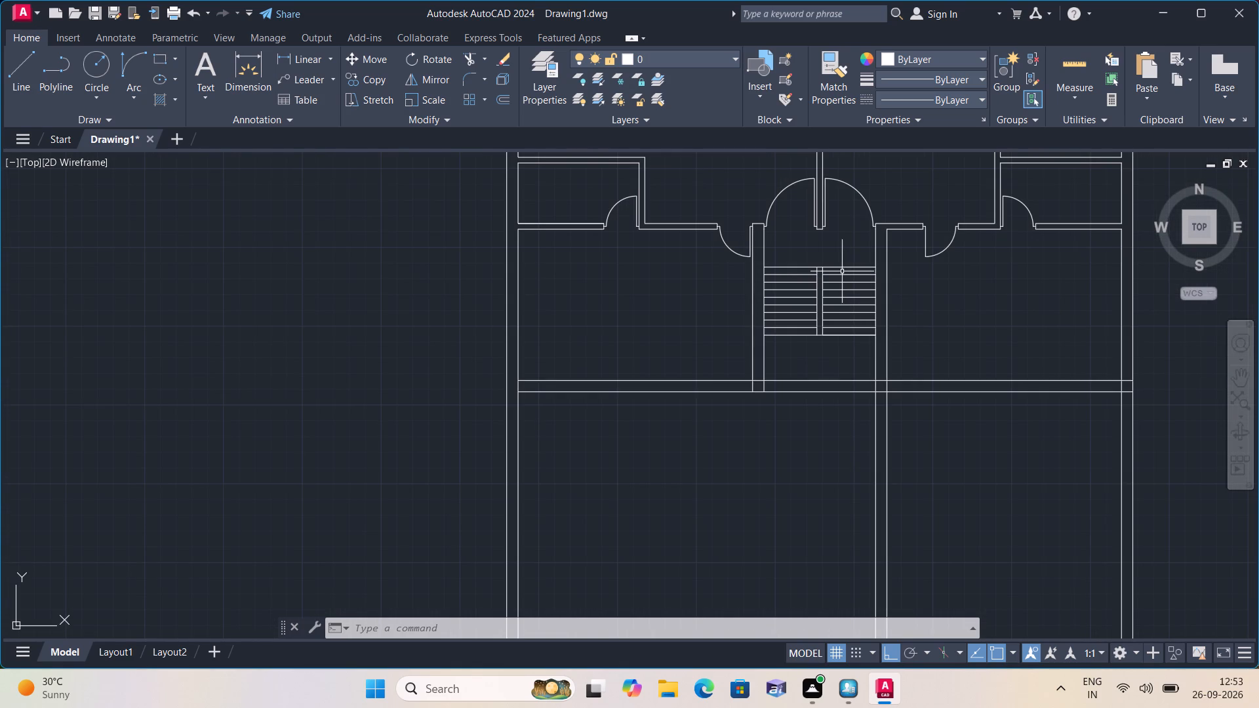
scroll(842, 271, down, 1)
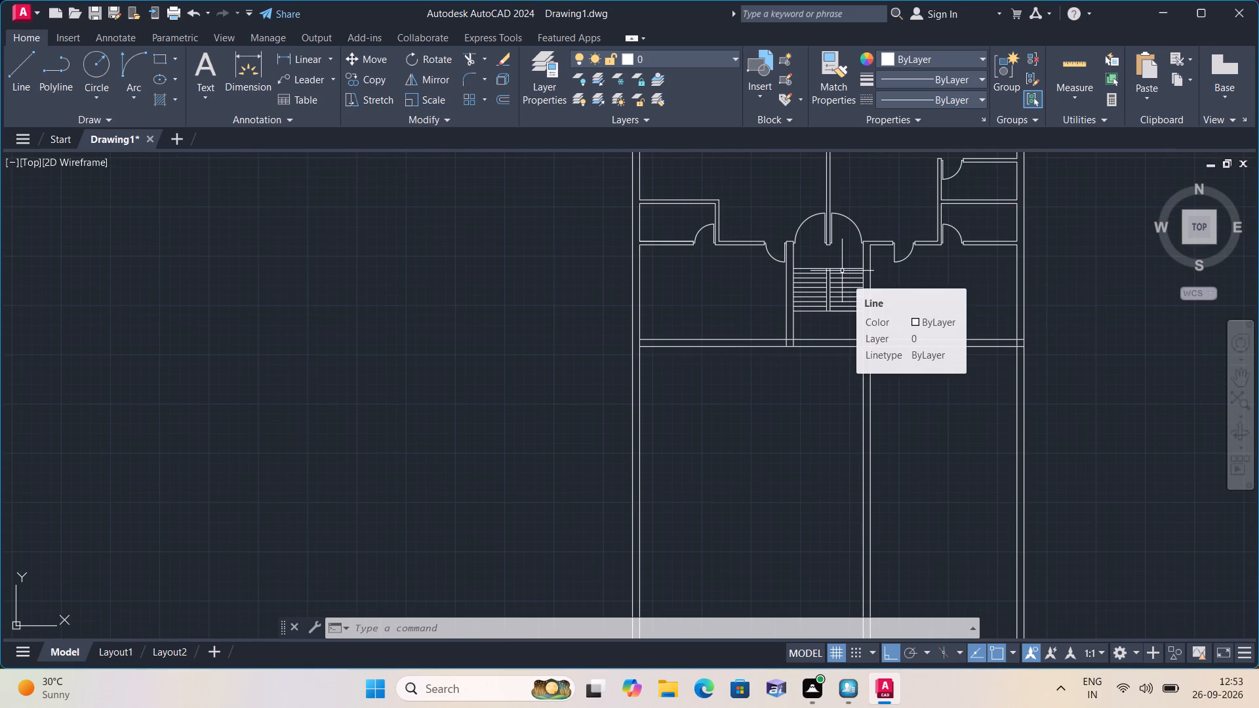
scroll(842, 271, down, 1)
Add a horizontal linear dimension across the northwest room, from the east partition's inner face to the west outer wall's inner face.
middle_drag(820, 247, 774, 383)
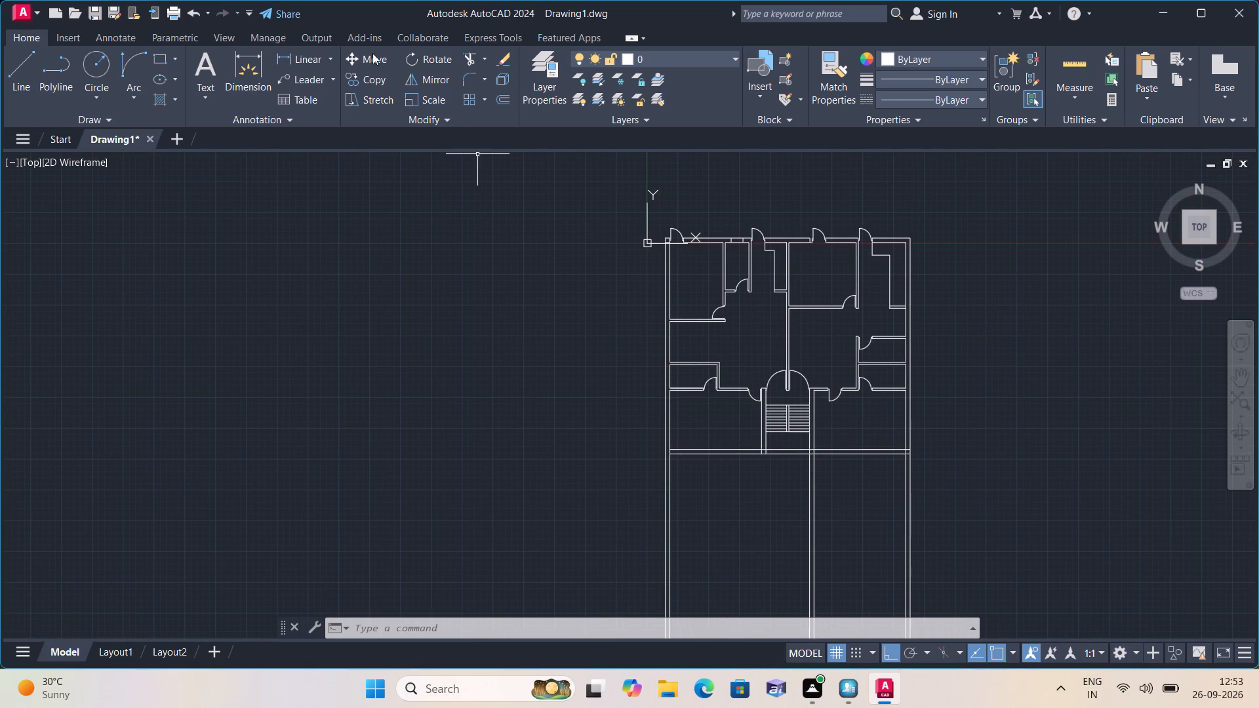
click(327, 55)
click(336, 83)
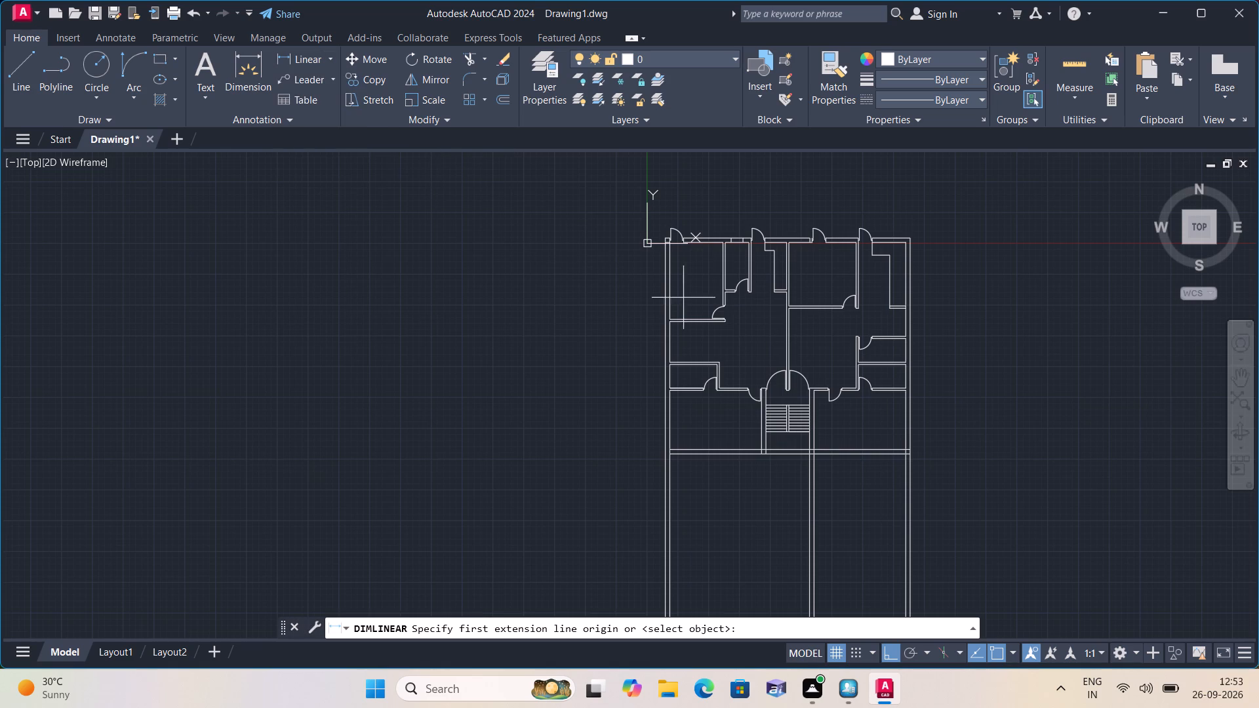
scroll(755, 292, up, 3)
middle_drag(570, 258, 658, 376)
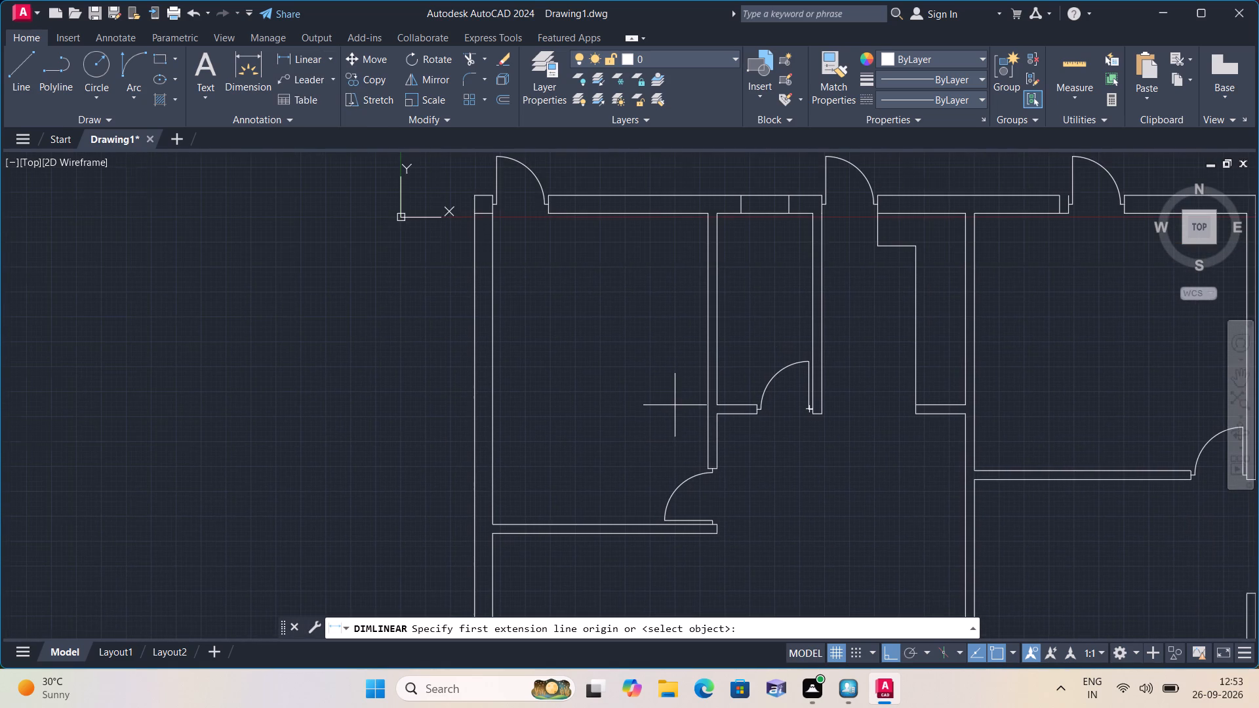
click(707, 336)
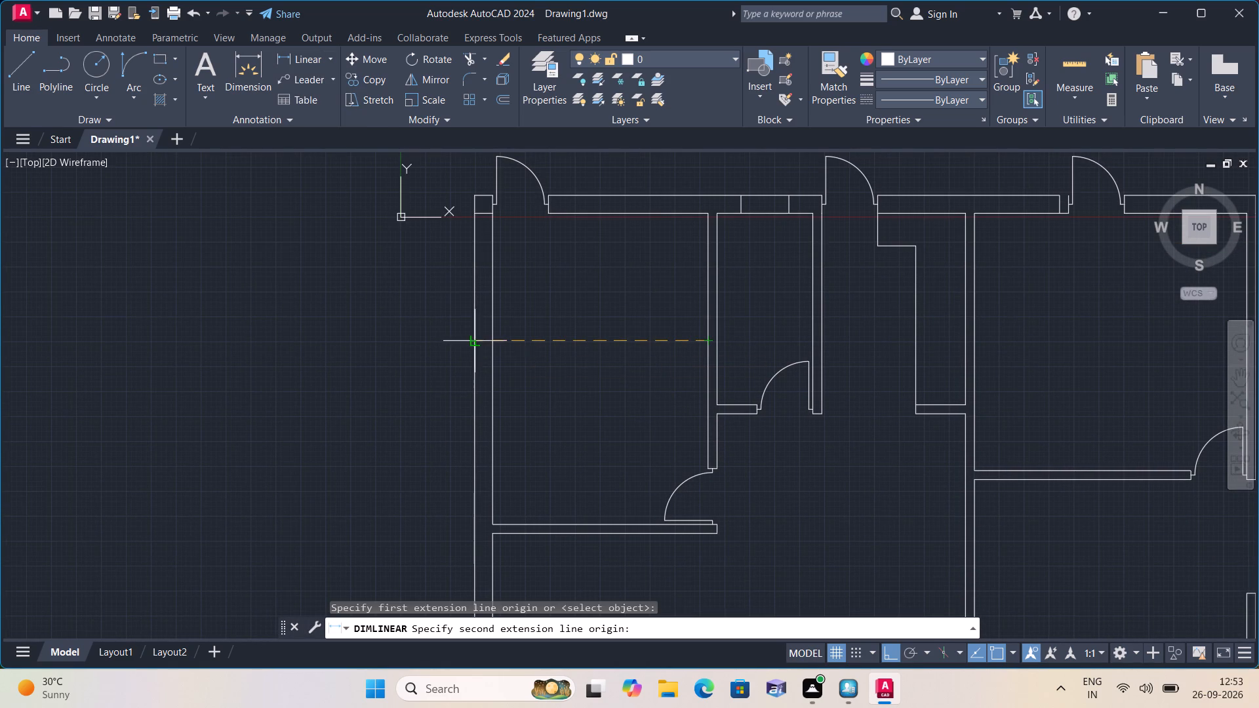
click(495, 343)
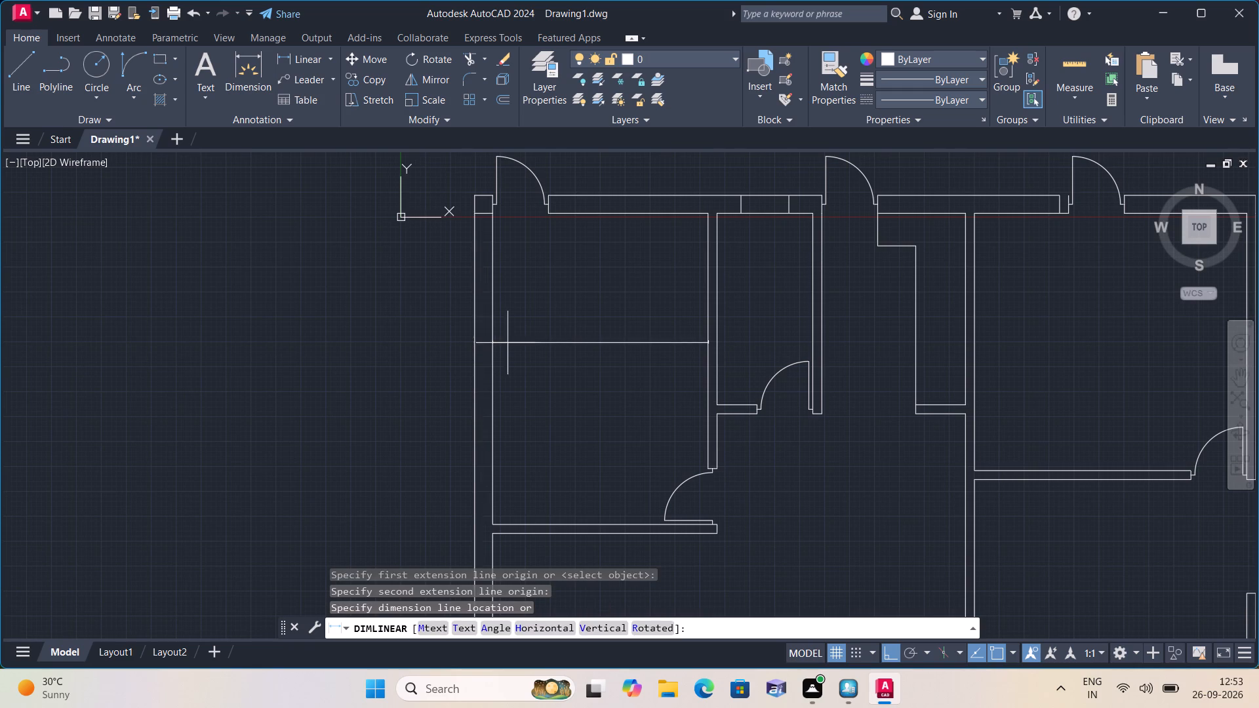
click(527, 344)
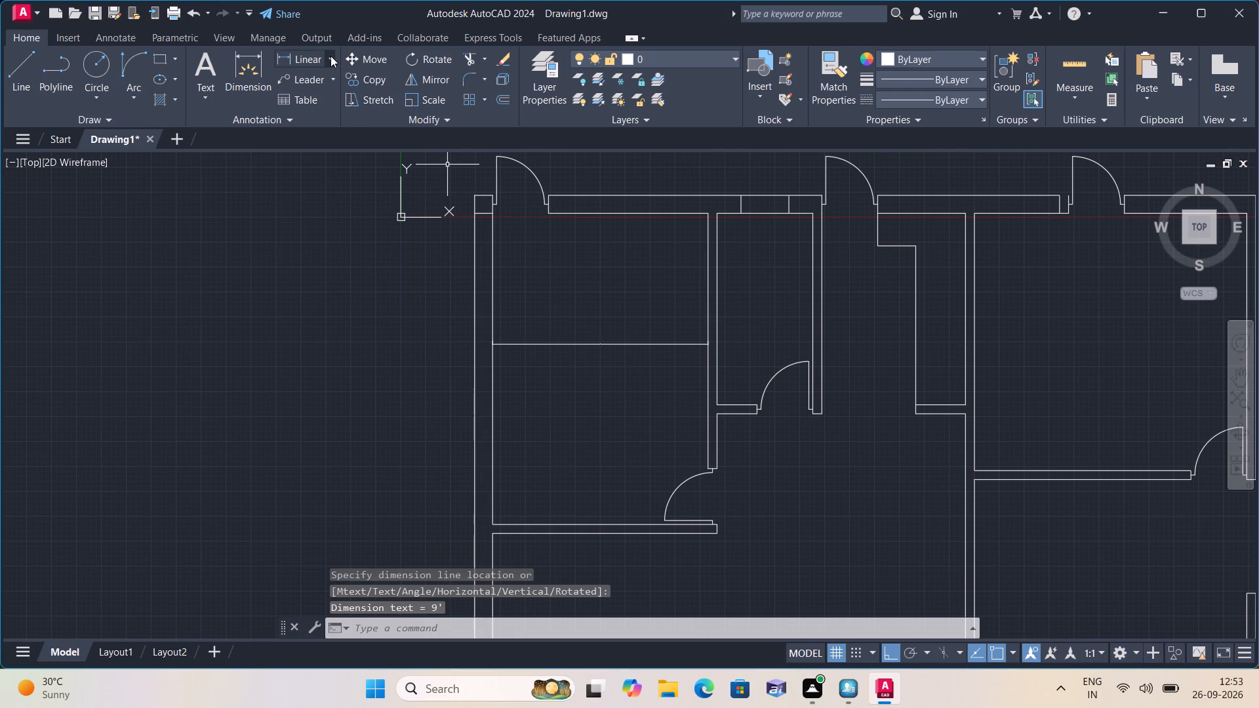
Add a vertical linear dimension in the northwest room, from the north wall's inner face to the south partition's inner face.
click(330, 56)
click(334, 82)
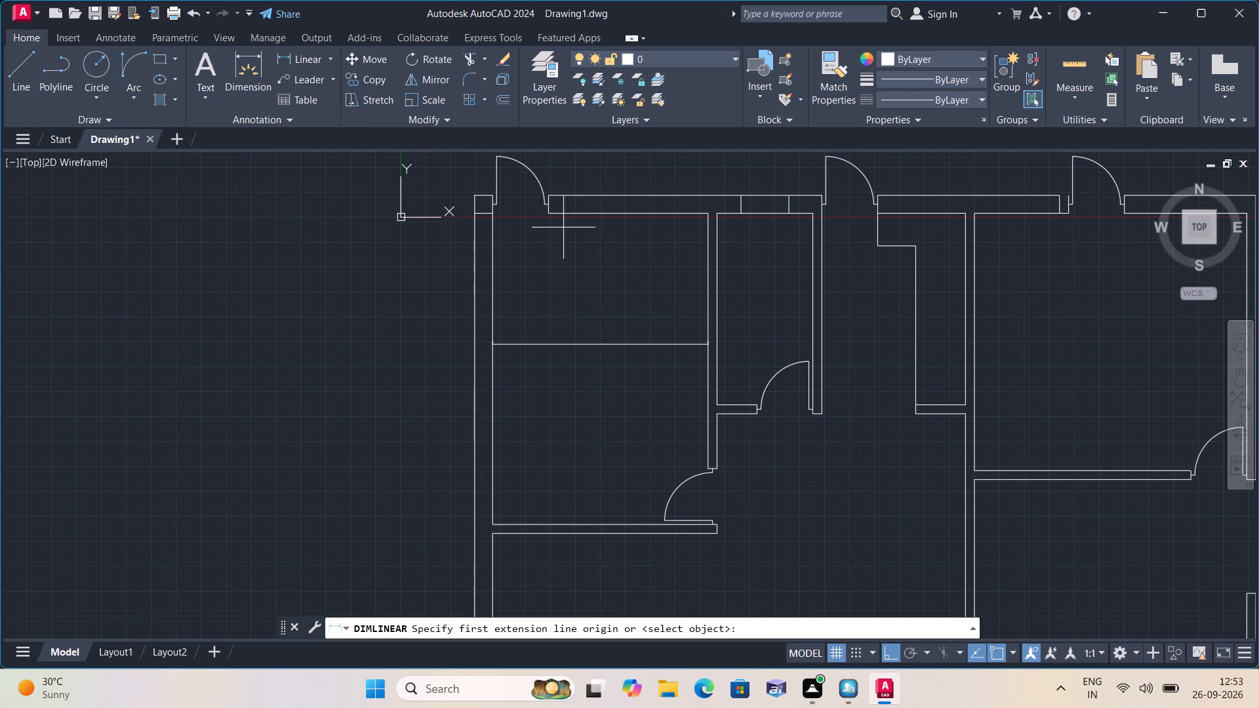
click(568, 215)
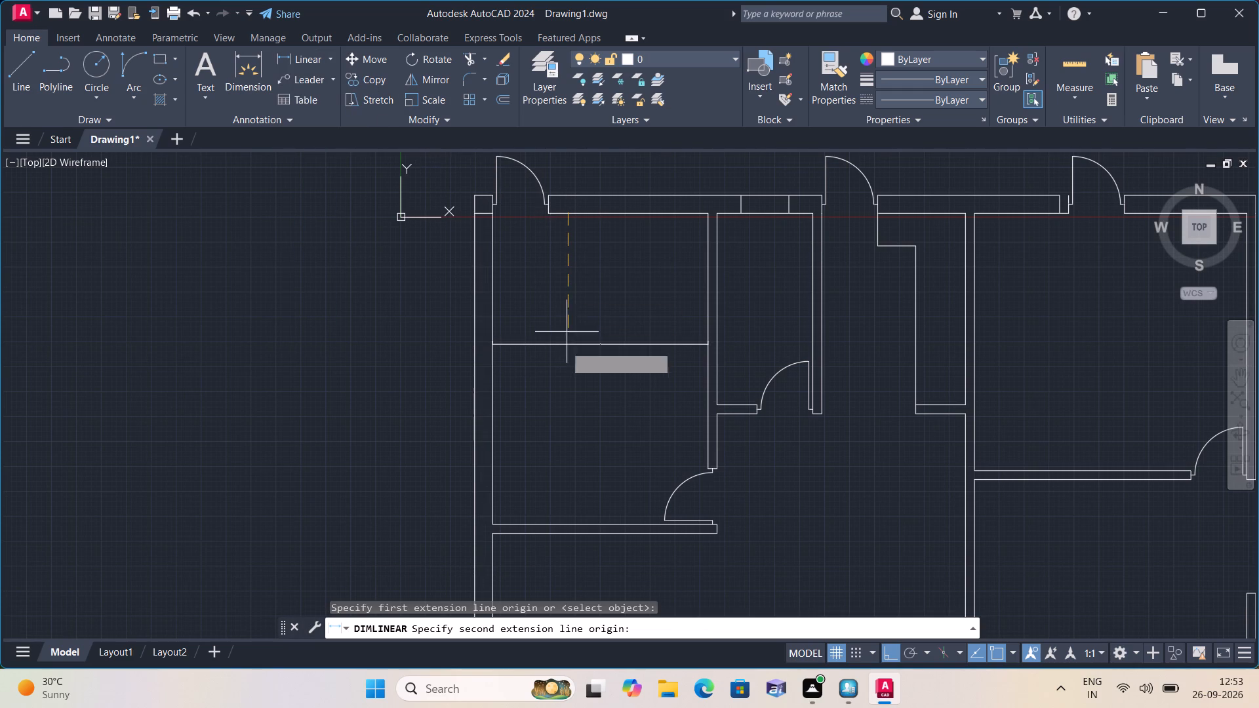
click(568, 524)
click(569, 489)
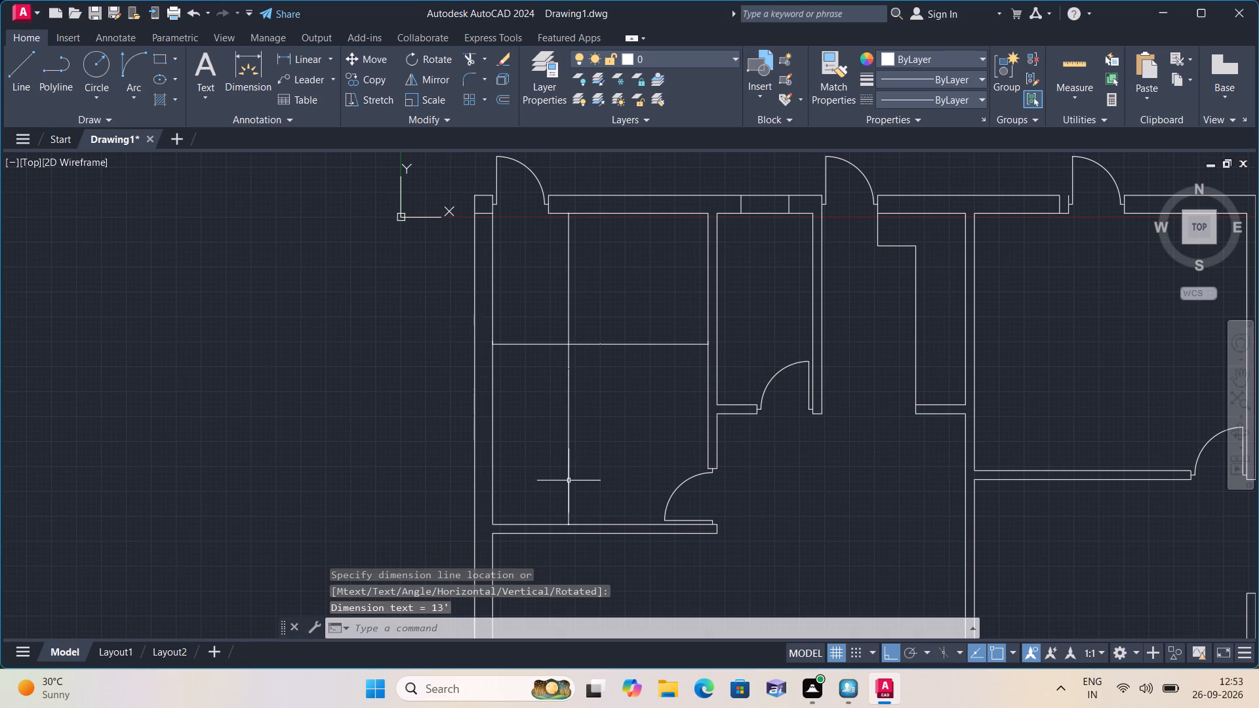
Add a horizontal linear dimension across the narrow room east of the northwest room, between its two side partitions' inner faces.
click(336, 53)
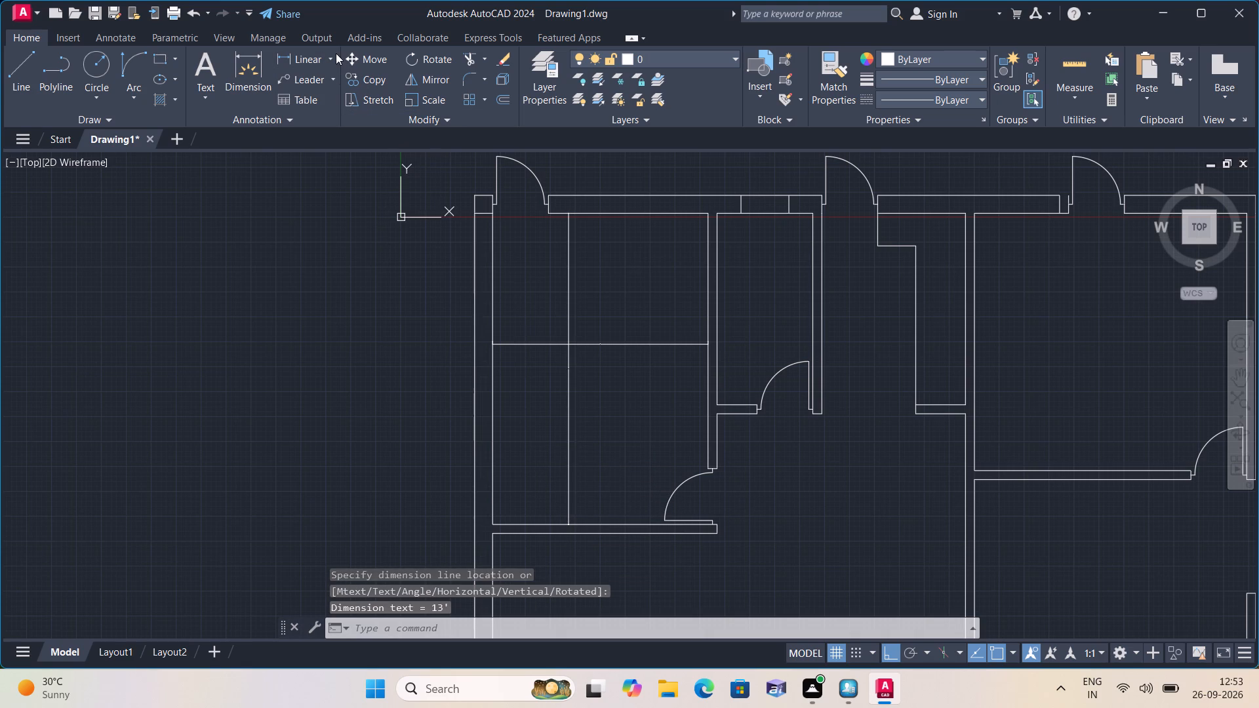
click(332, 56)
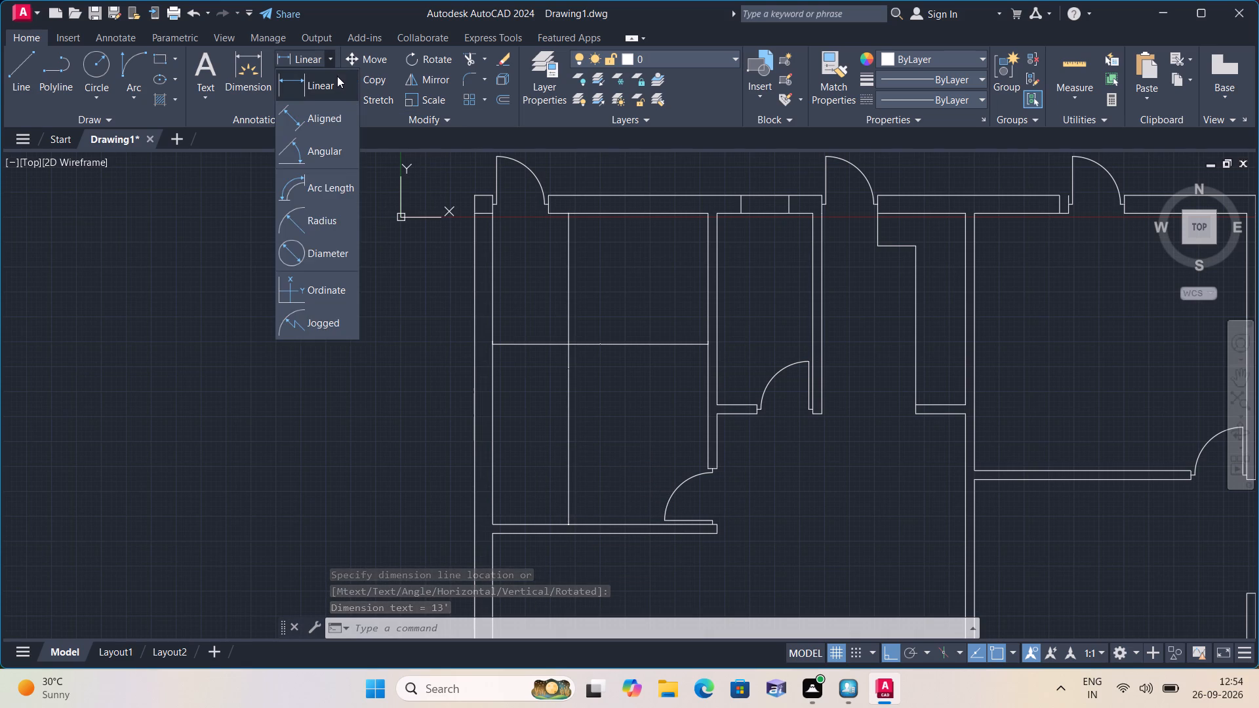
click(333, 84)
scroll(798, 345, up, 1)
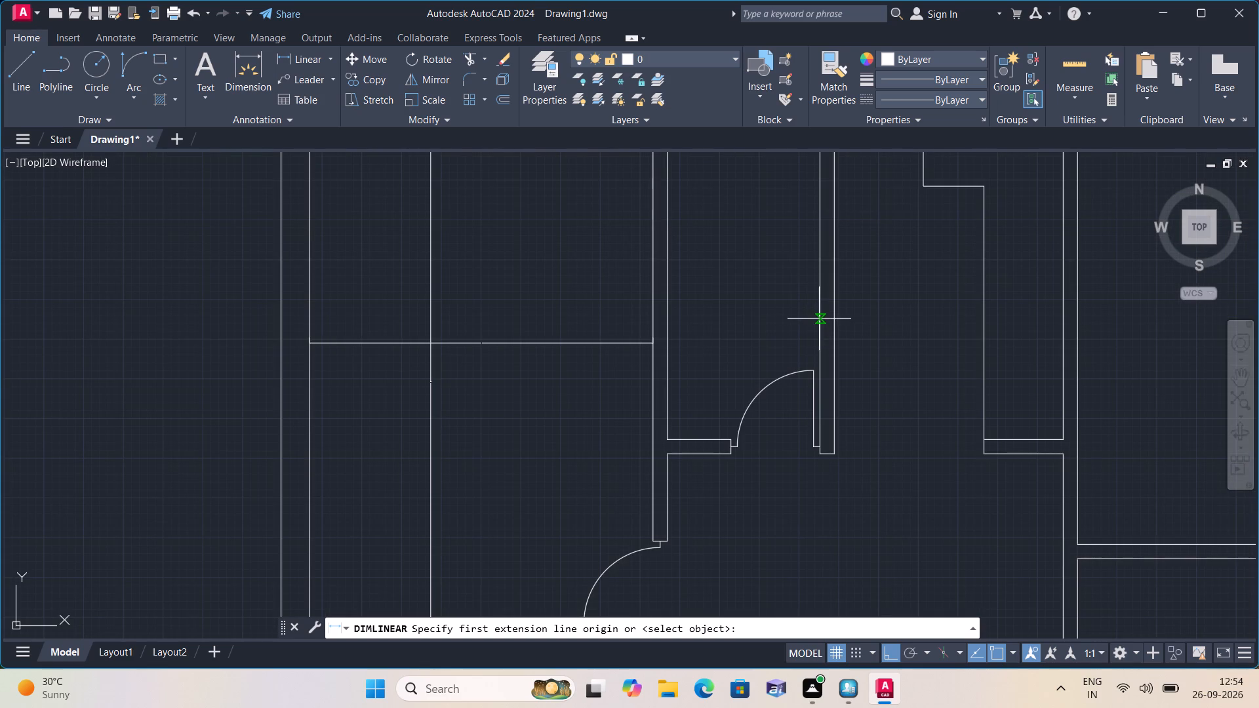
click(821, 319)
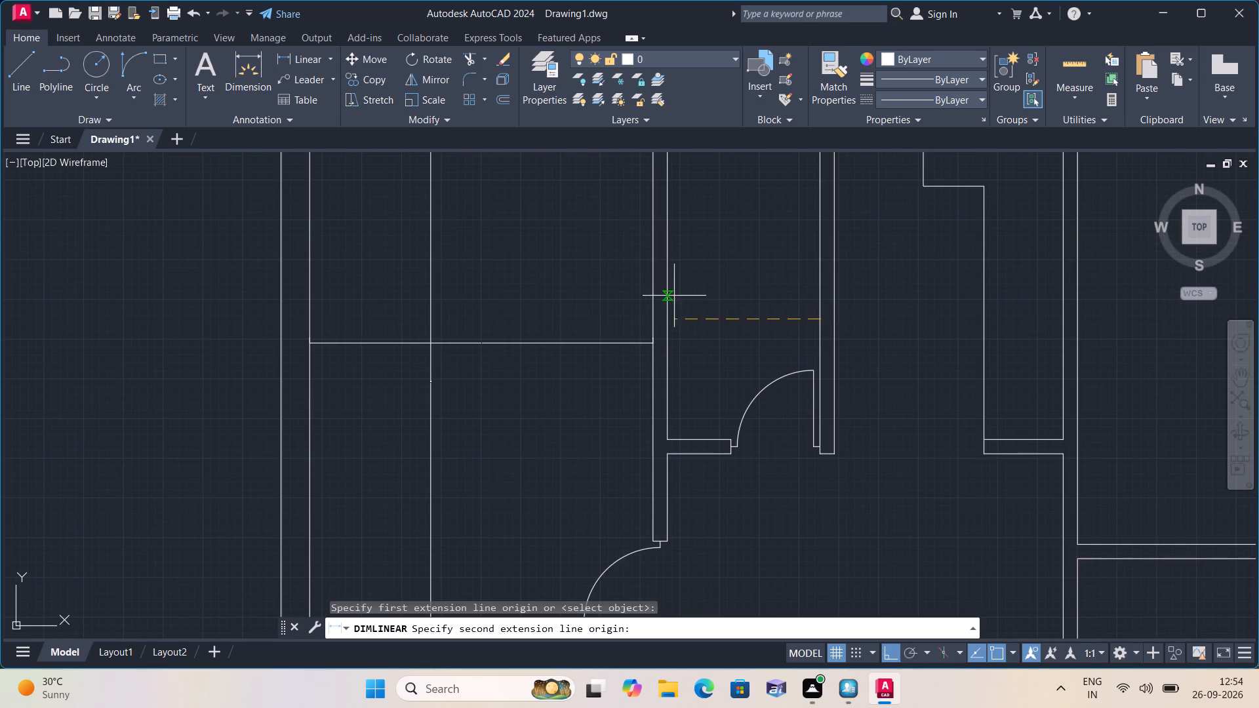
click(668, 318)
click(714, 315)
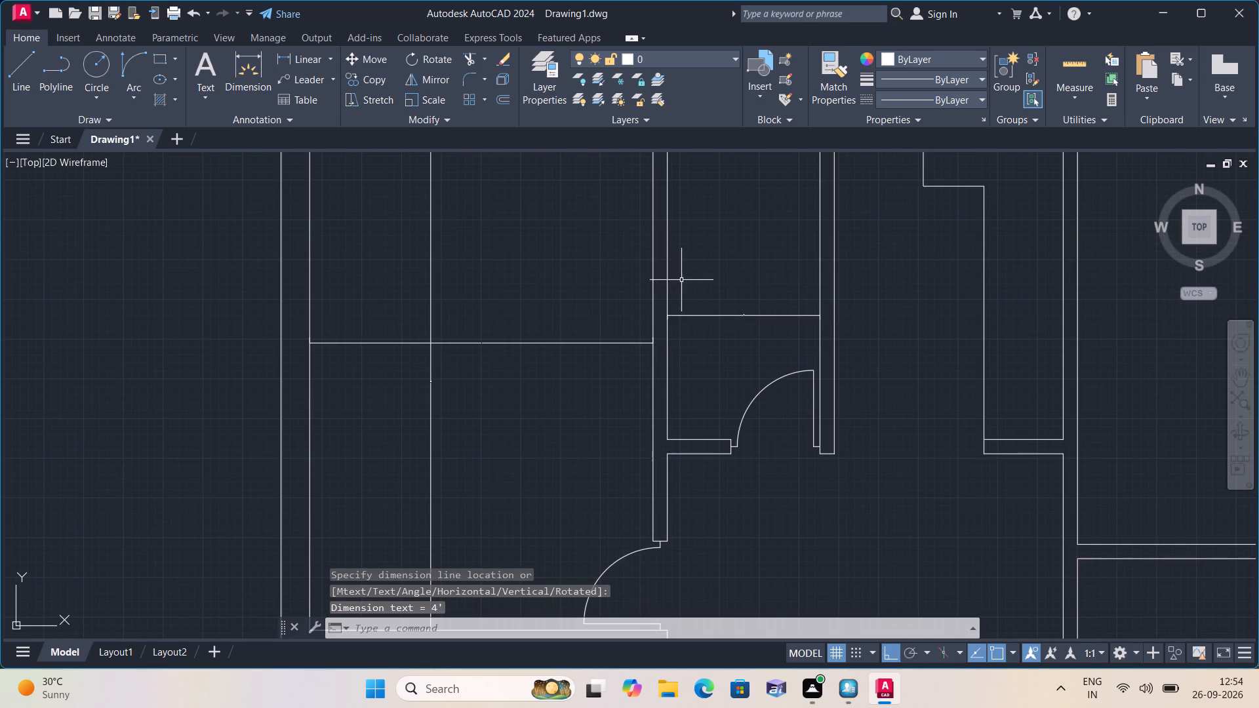
Add a vertical linear dimension in the same narrow room, from the north wall's inner face to the south partition beside the door.
drag(338, 53, 360, 49)
click(327, 56)
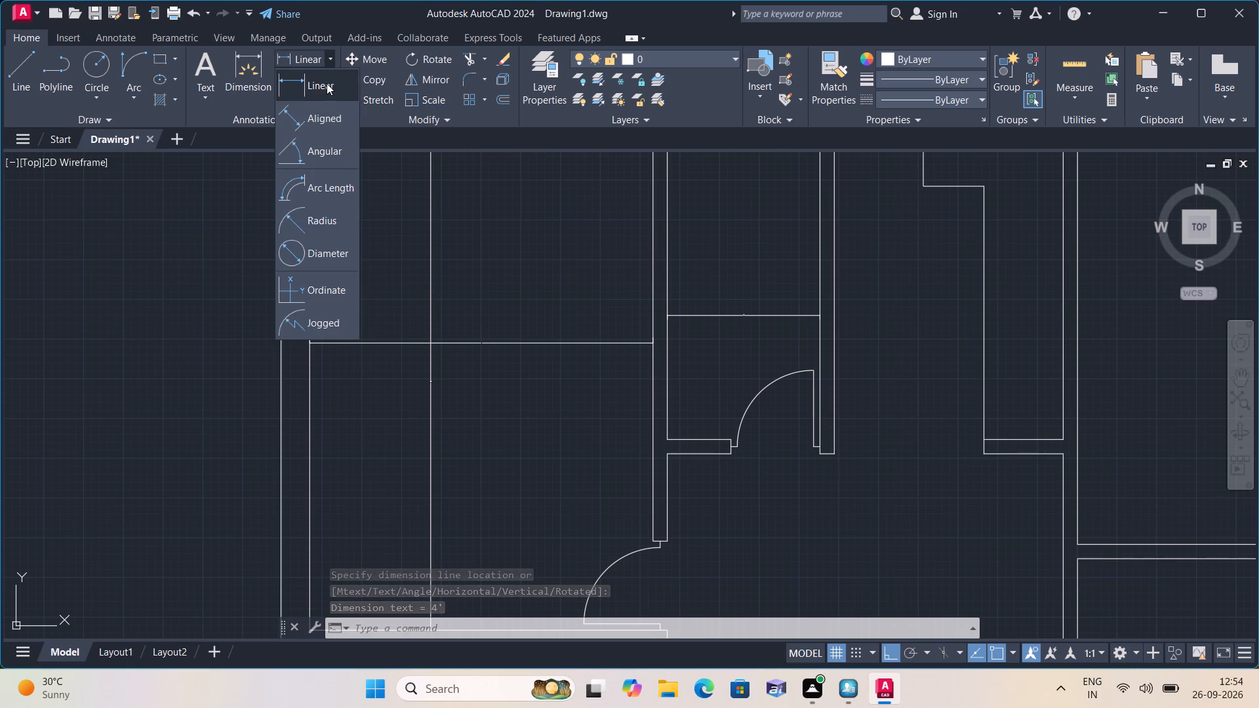
click(327, 83)
middle_drag(686, 266, 705, 313)
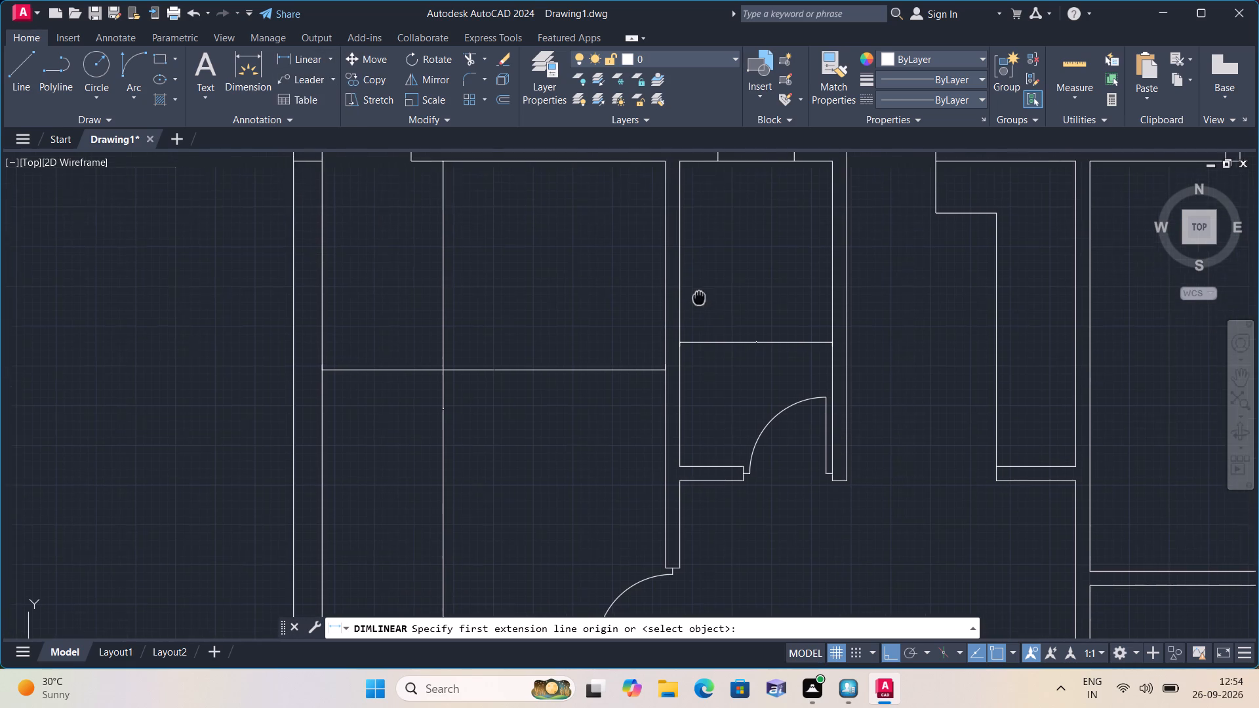
middle_drag(705, 313, 708, 351)
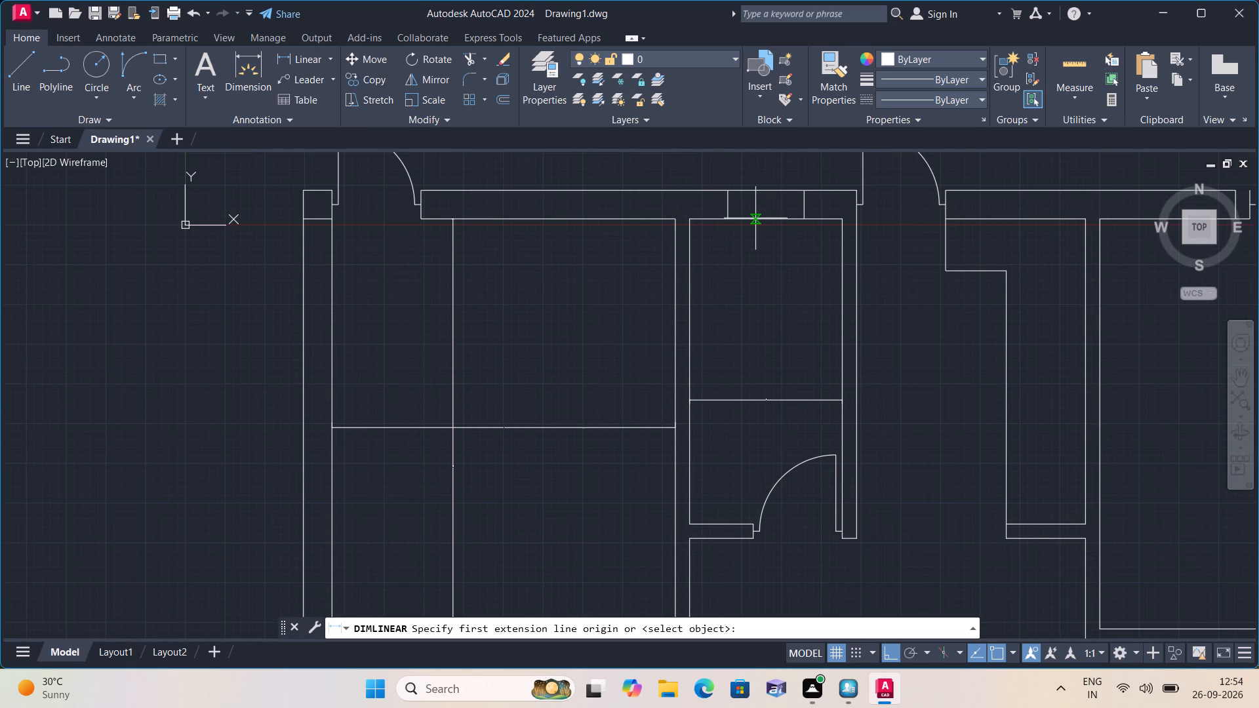
click(755, 218)
middle_drag(737, 305, 750, 231)
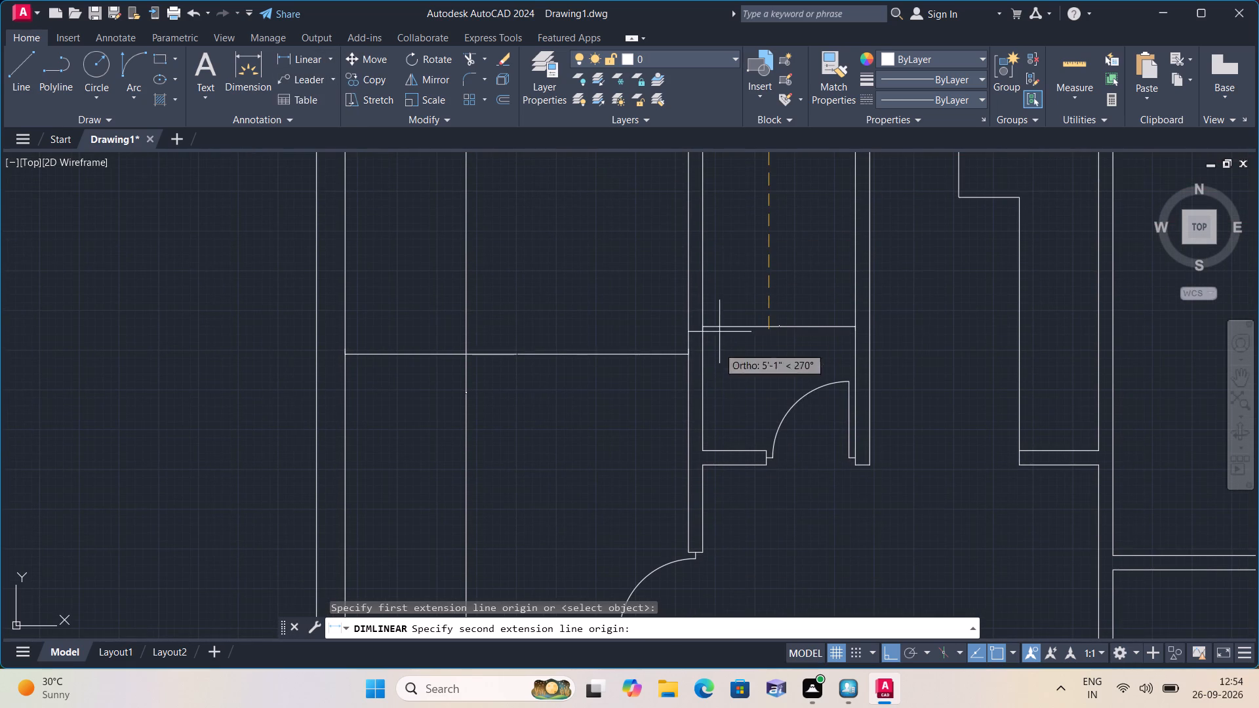
click(765, 447)
click(762, 386)
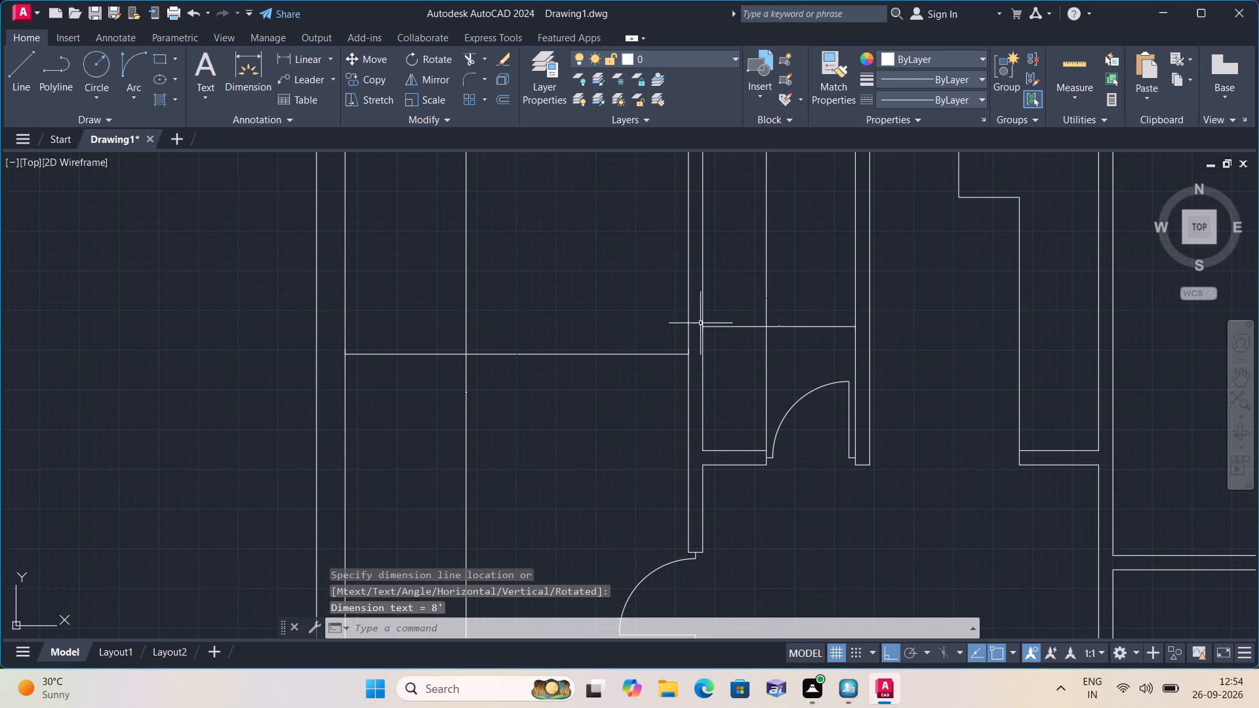
Add a horizontal linear dimension across the third north room with the L-shaped counter line, between its east and west walls' inner faces.
click(335, 54)
click(320, 82)
scroll(440, 241, down, 2)
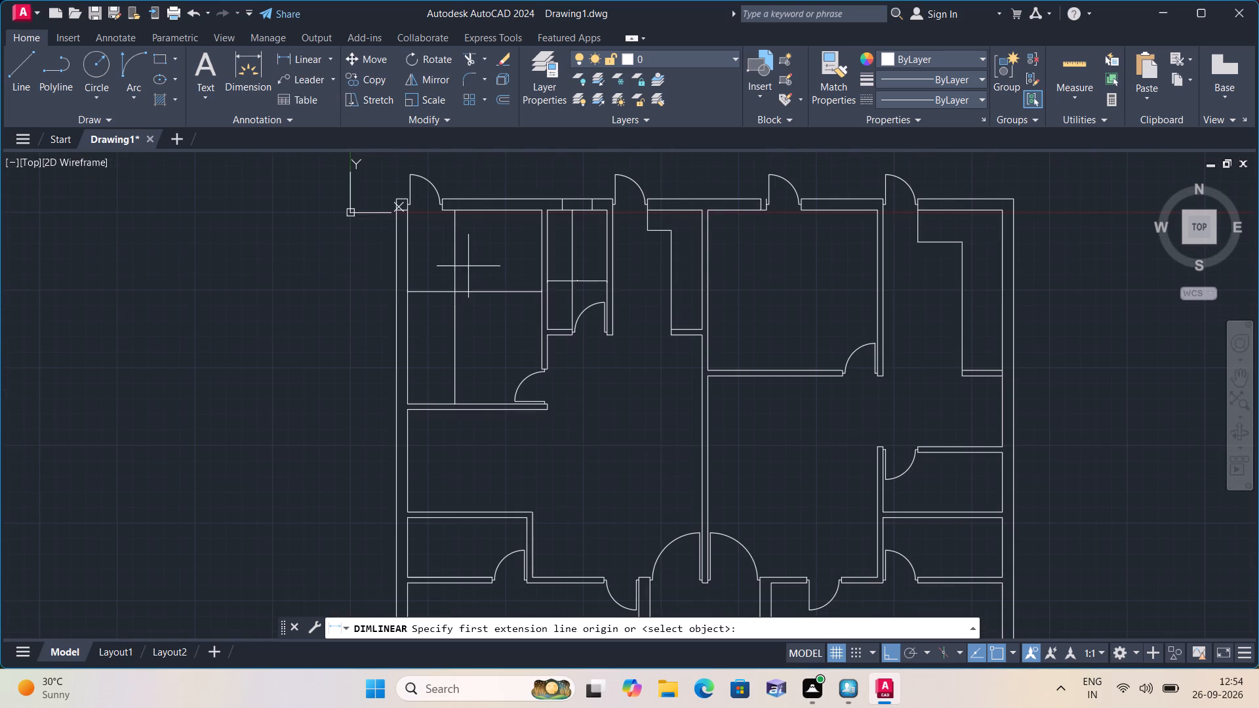
scroll(650, 288, up, 2)
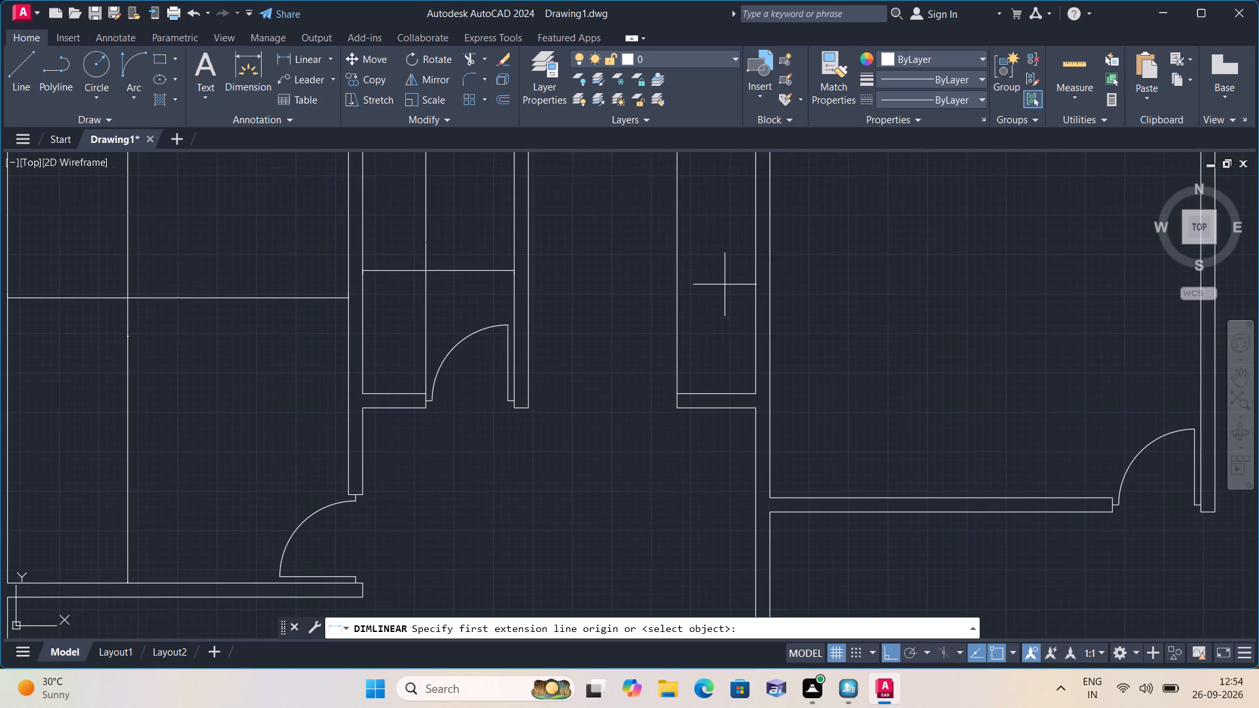
click(759, 285)
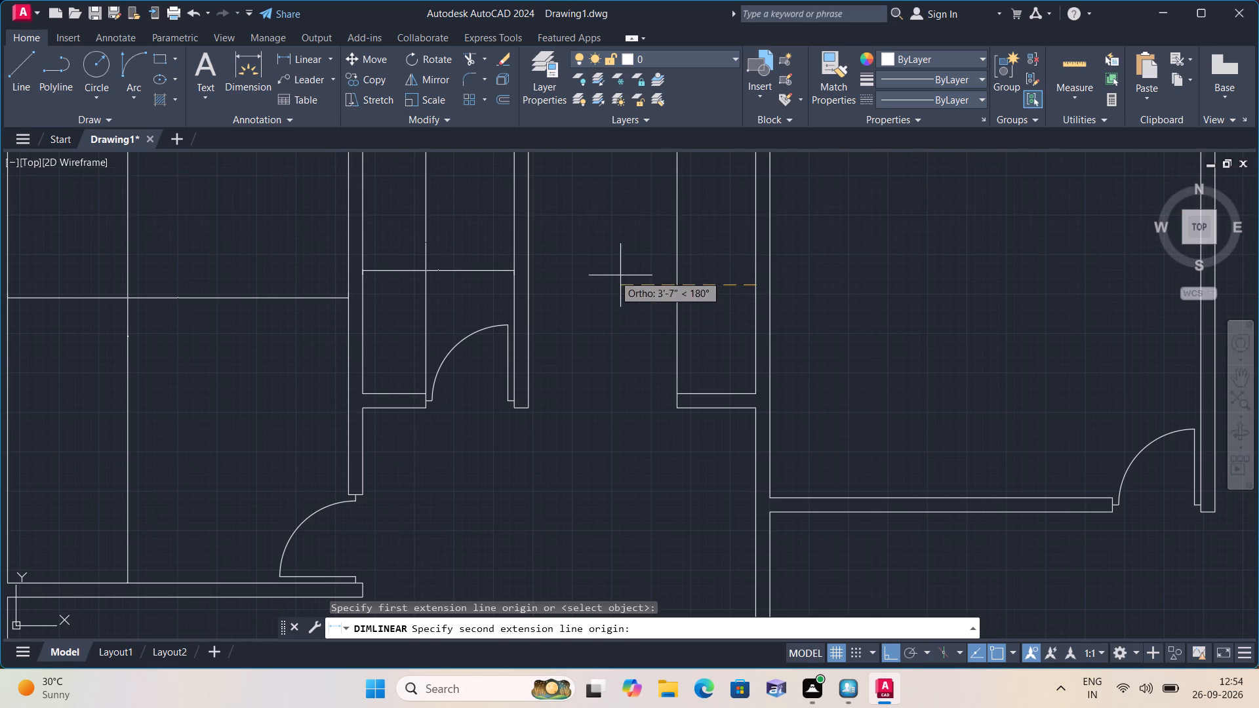
click(528, 282)
click(532, 286)
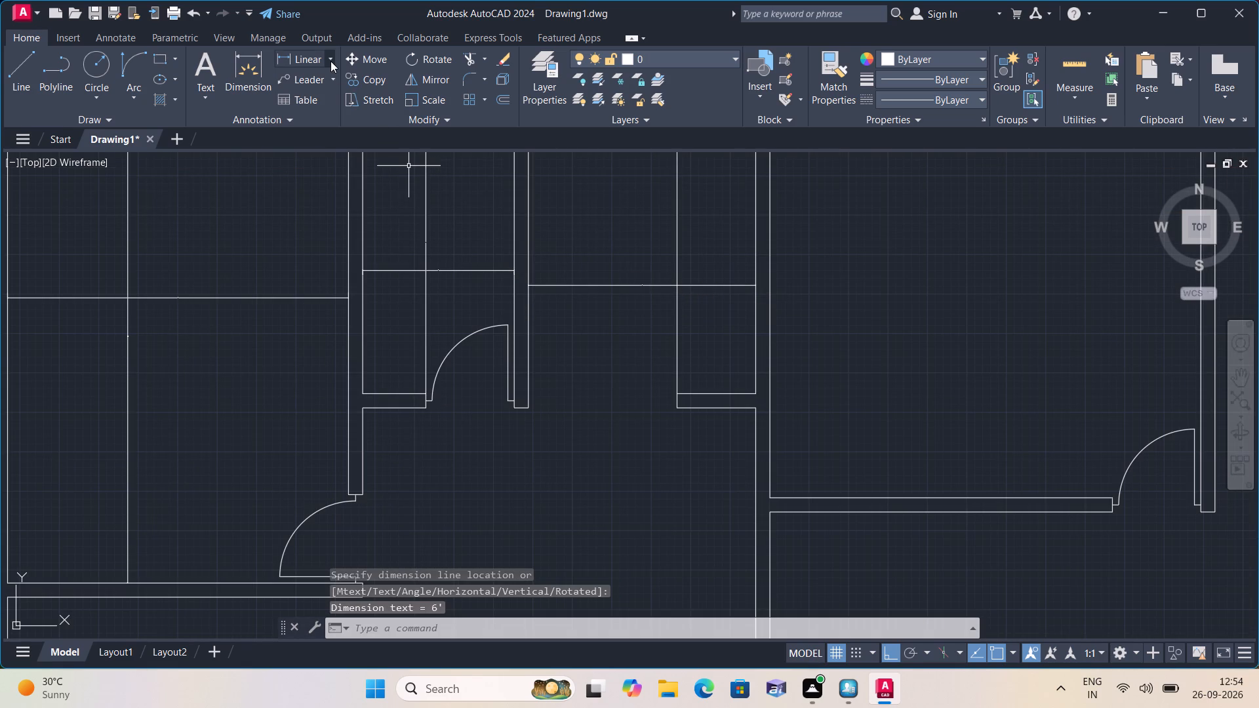
Add a vertical linear dimension in the third north room, from the short south partition's upper face to the north wall's inner face.
click(330, 61)
click(328, 79)
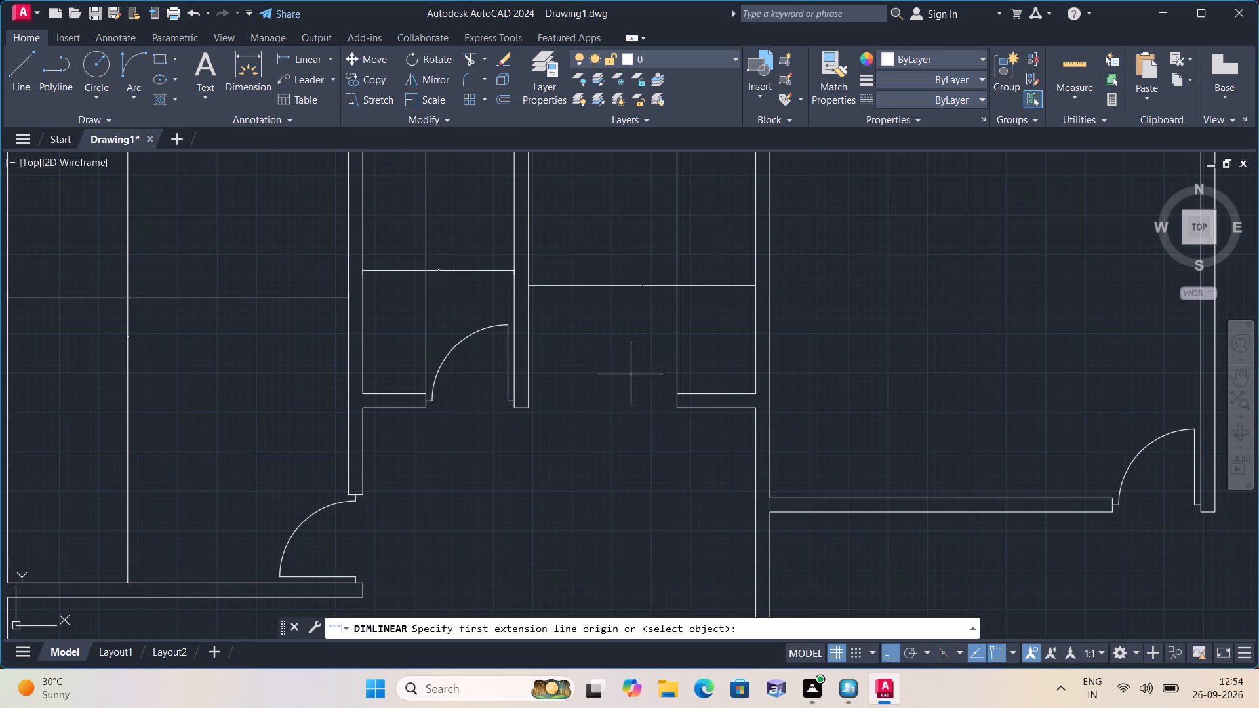
scroll(663, 386, up, 1)
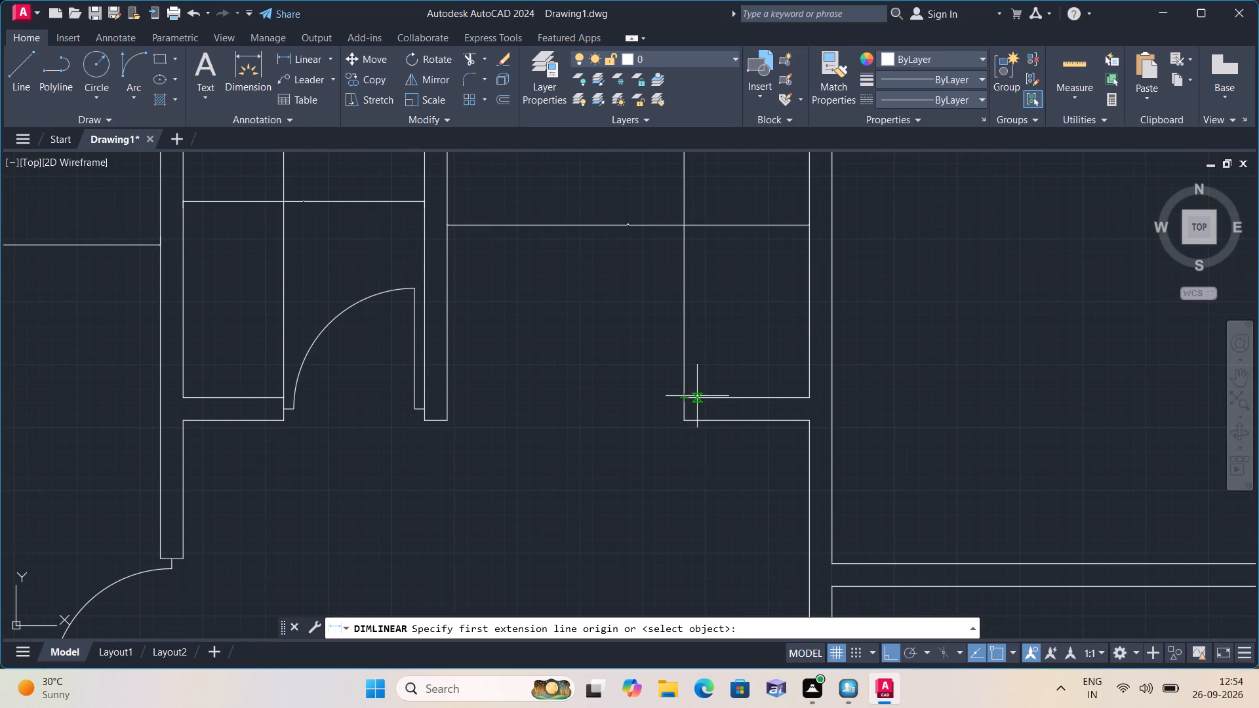
click(697, 396)
middle_drag(716, 273, 721, 506)
scroll(724, 481, down, 1)
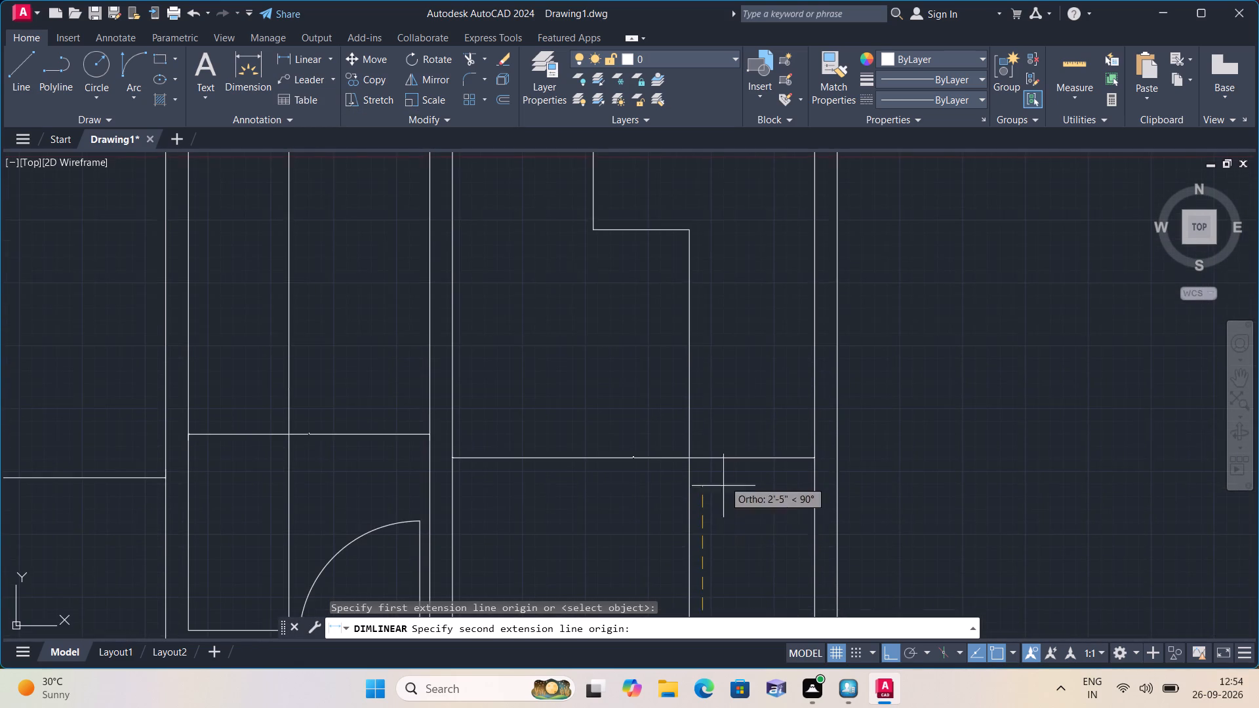
scroll(716, 382, down, 1)
click(715, 313)
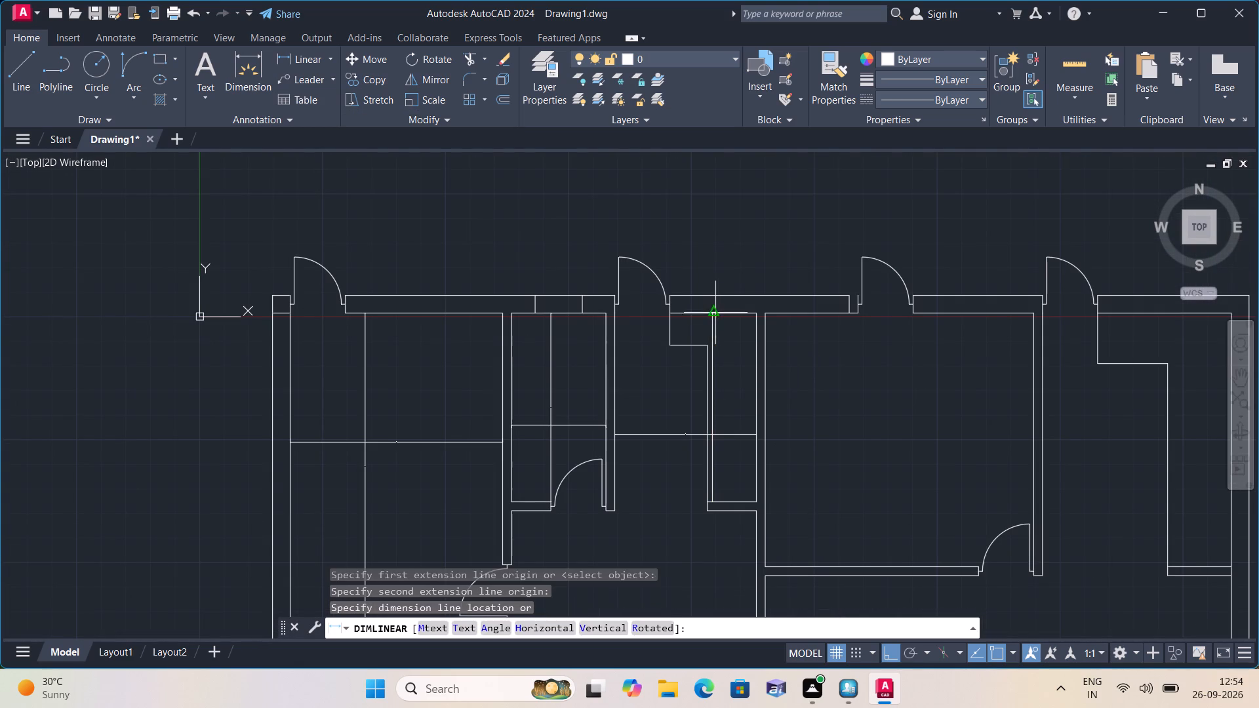
click(638, 354)
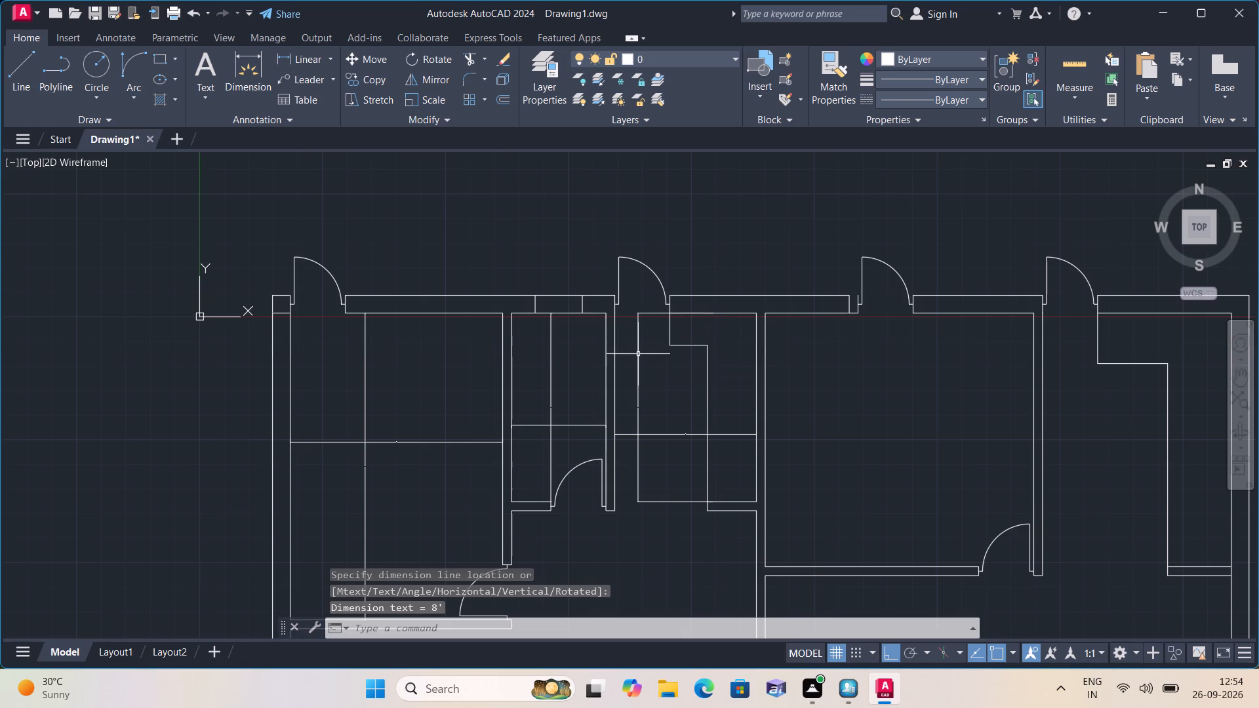
Add a vertical linear dimension in the large room east of the central wall, from the north wall's inner face to the south partition.
click(327, 56)
click(330, 85)
middle_drag(885, 341, 883, 340)
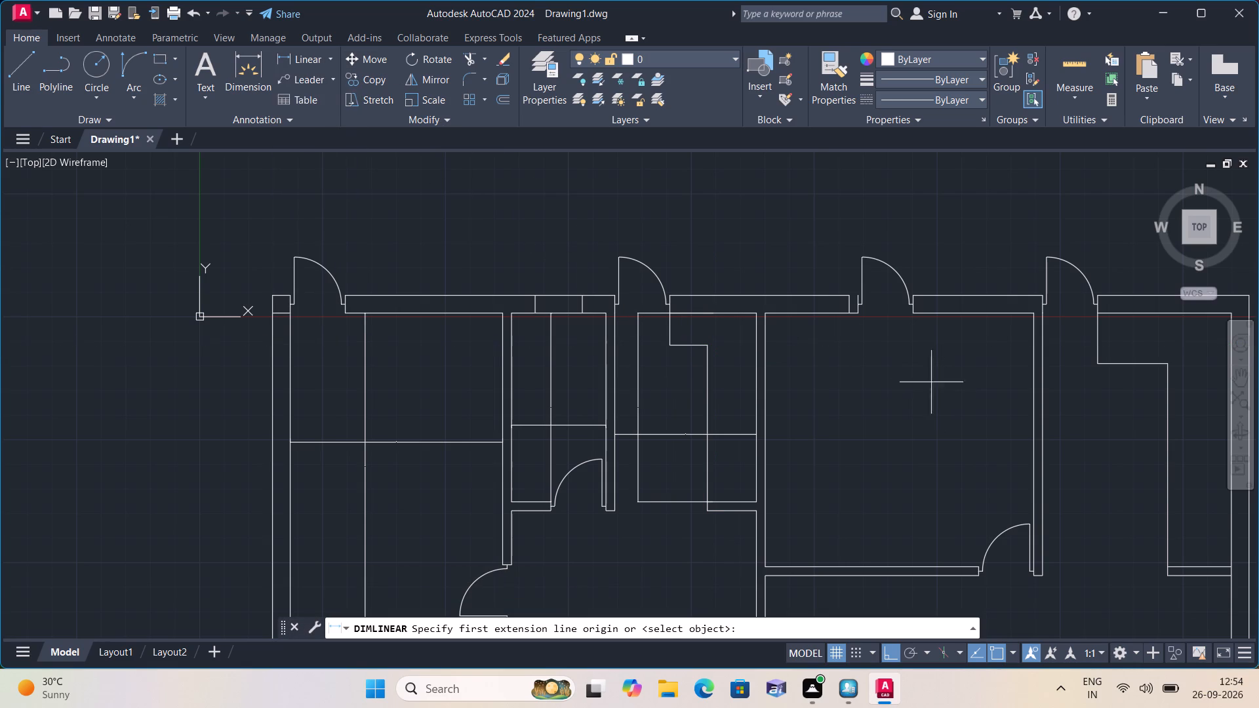
middle_drag(883, 340, 855, 294)
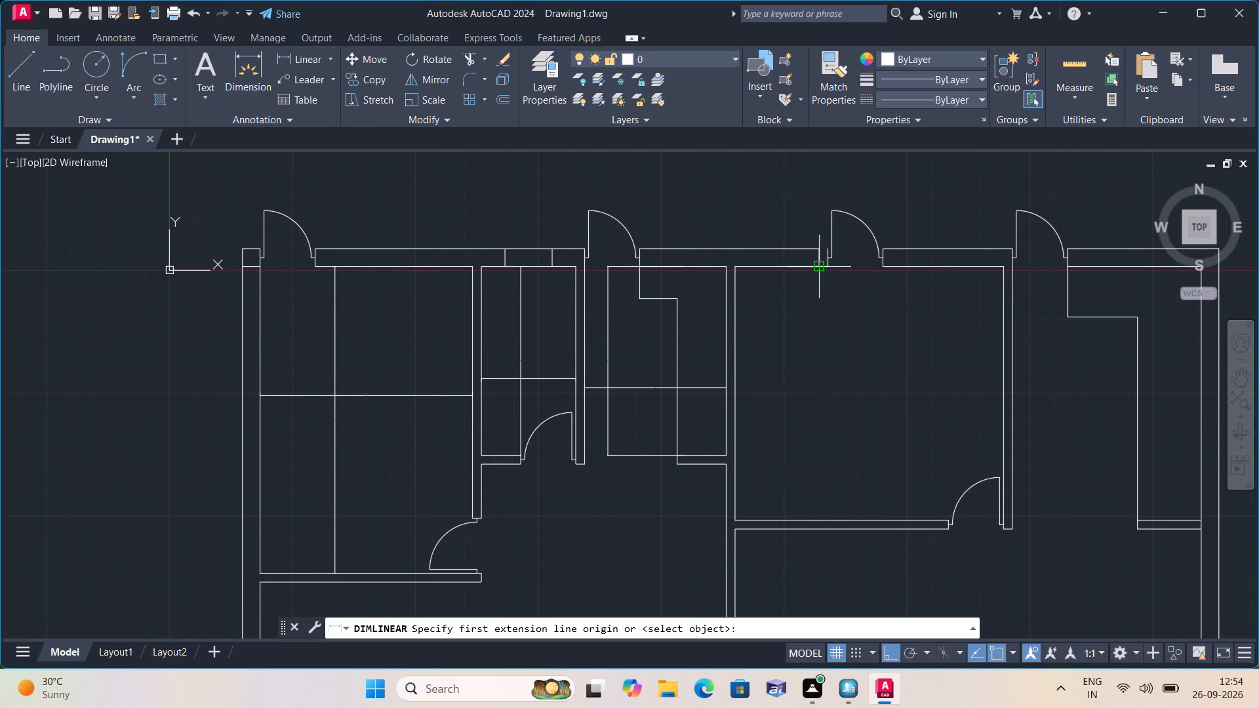
click(815, 267)
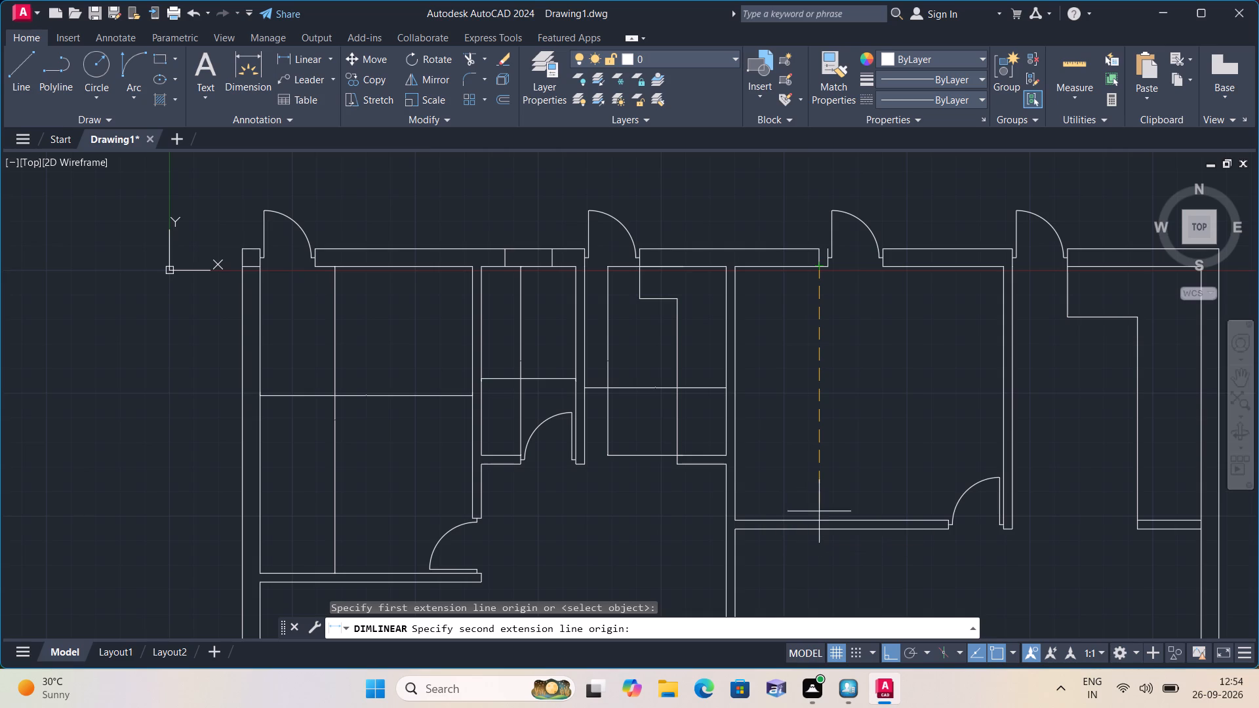
click(820, 521)
click(841, 466)
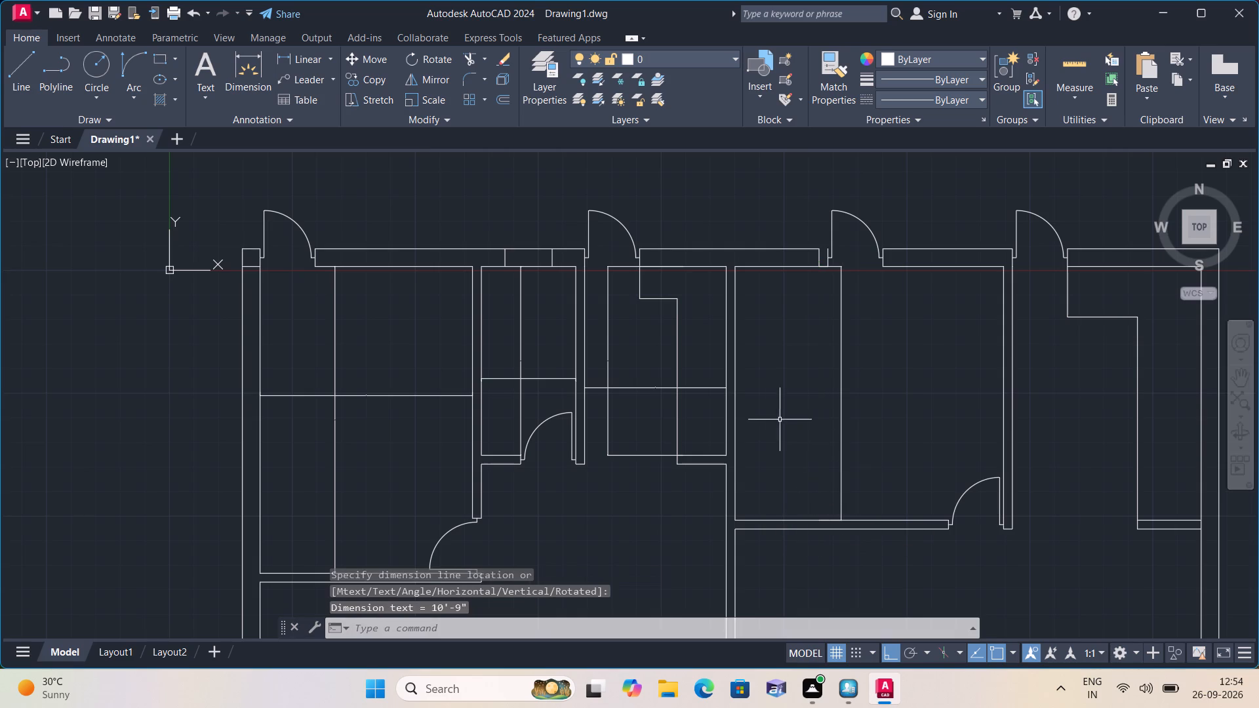
Add a horizontal linear dimension across the same large room, from the east partition's inner face to the central wall.
click(323, 50)
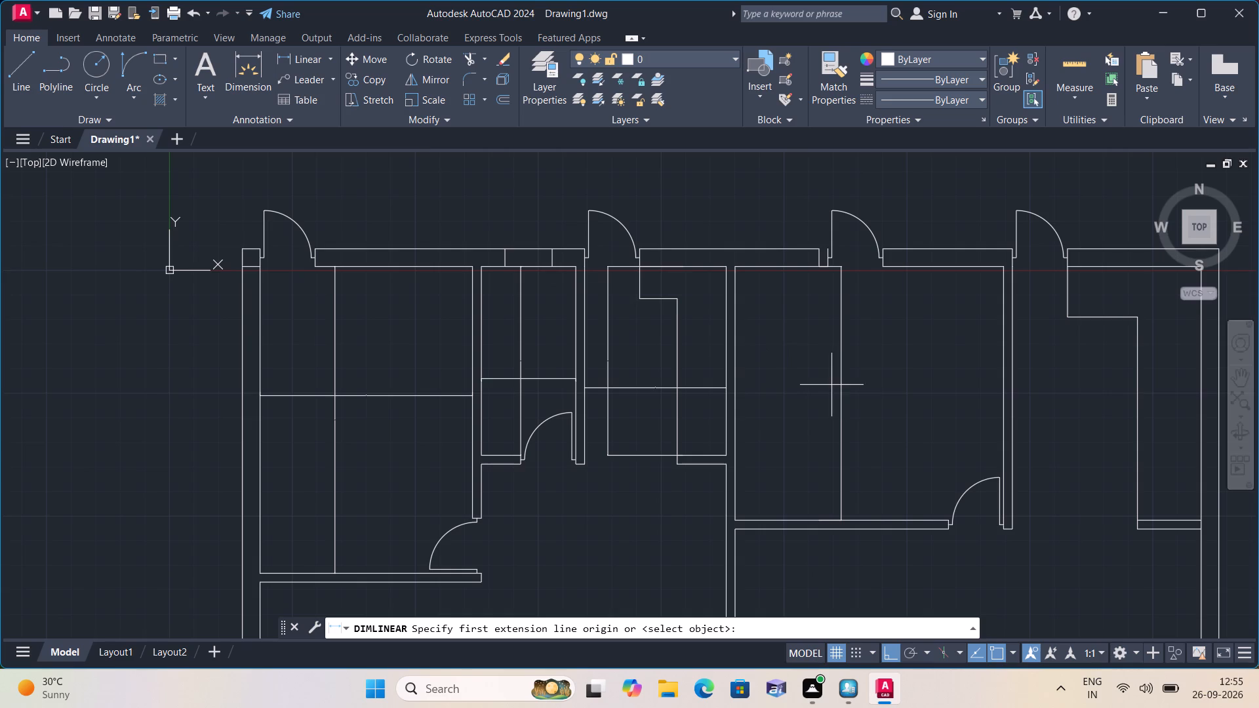
click(1002, 427)
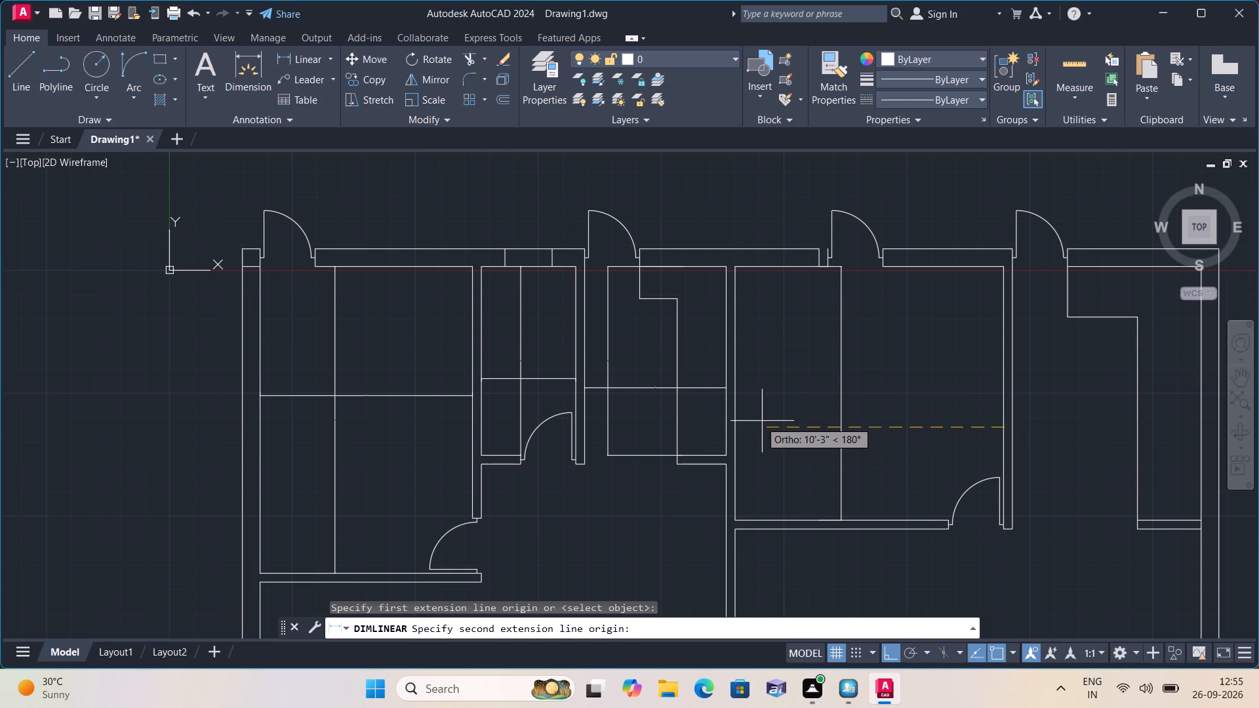
click(733, 429)
click(734, 427)
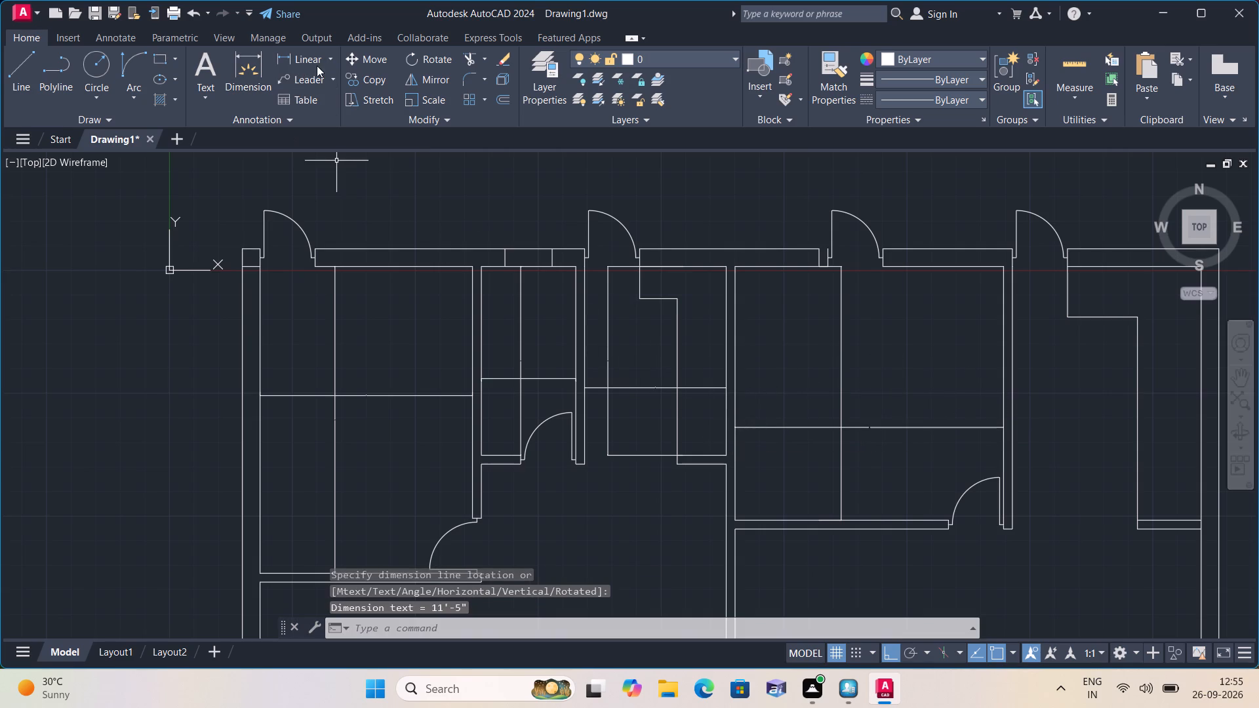
Add a horizontal linear dimension across the northeast room, from the west partition's inner face to the east outer wall's inner face.
click(334, 59)
click(336, 81)
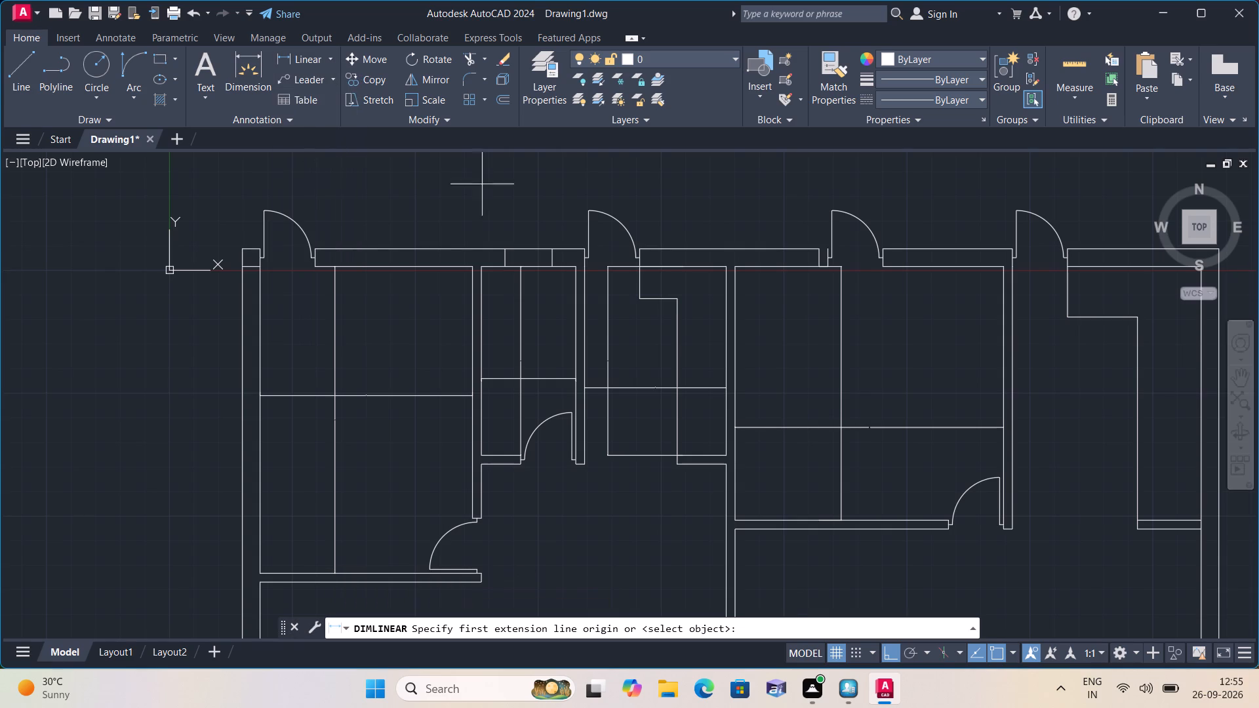
scroll(898, 358, down, 1)
middle_drag(892, 327, 770, 245)
scroll(778, 267, down, 1)
scroll(829, 298, up, 2)
click(807, 290)
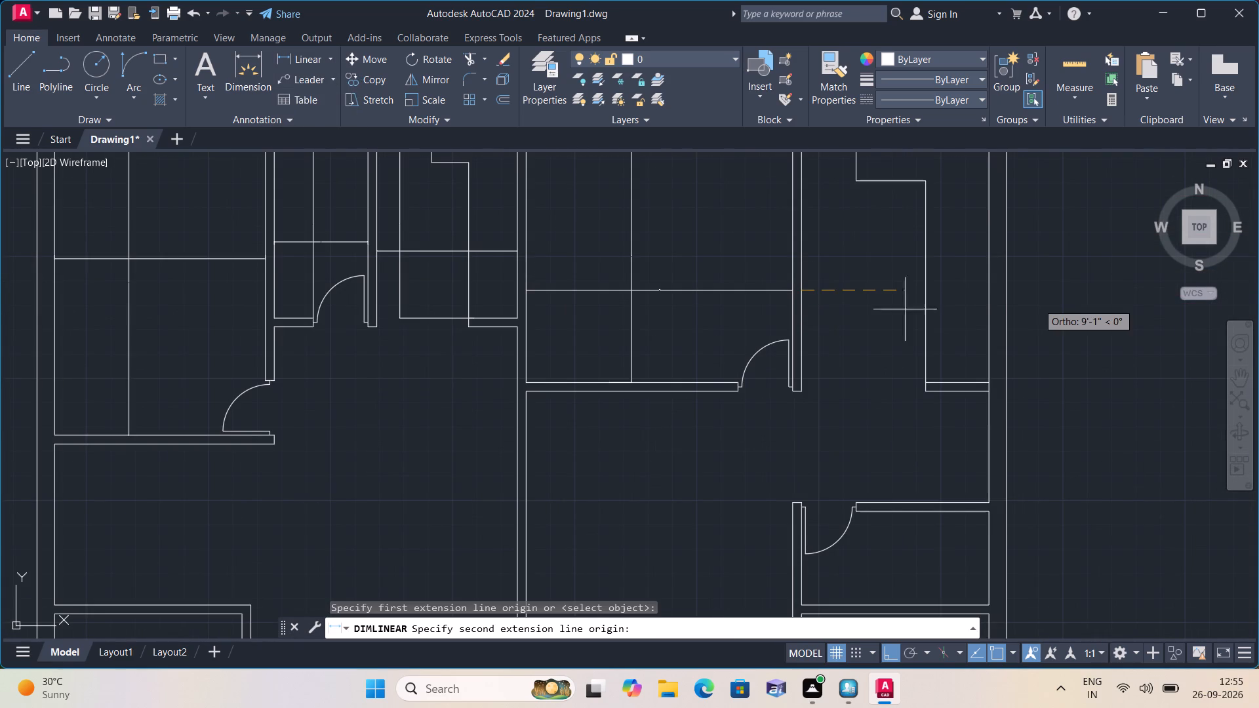
click(989, 291)
click(983, 287)
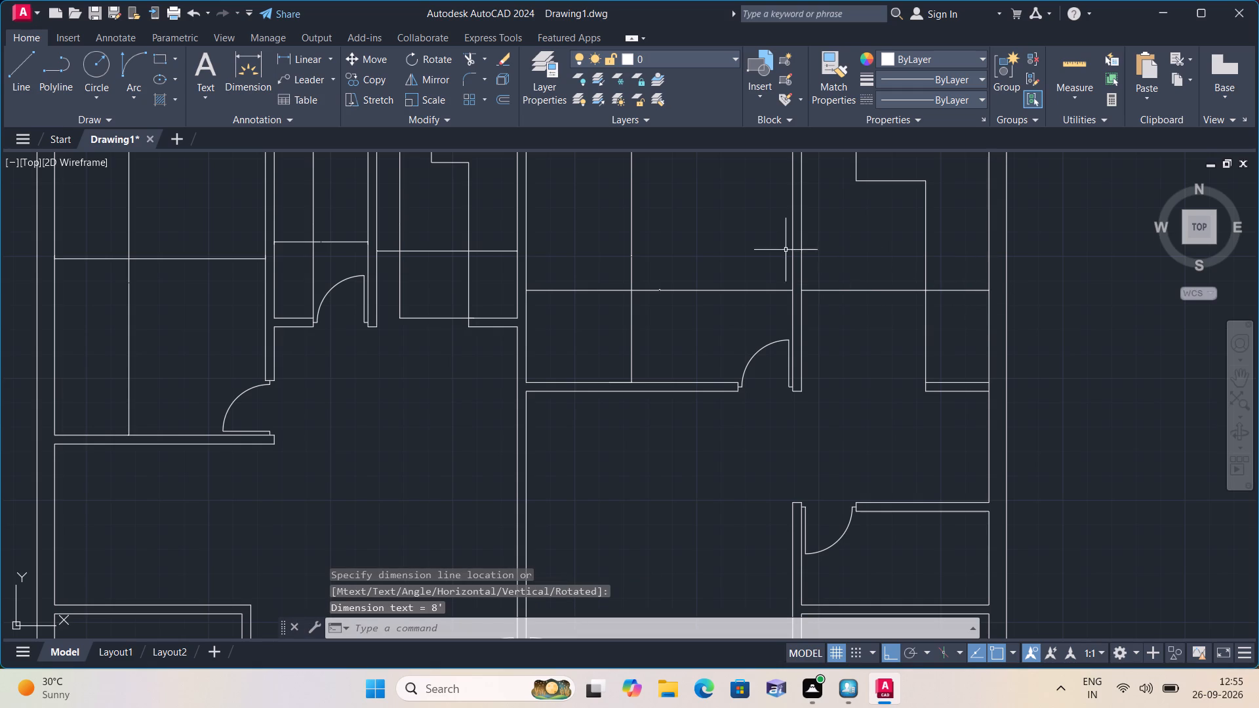
Add a vertical linear dimension in the northeast room, from the north wall's inner face to the short south partition's upper face.
click(330, 59)
click(330, 79)
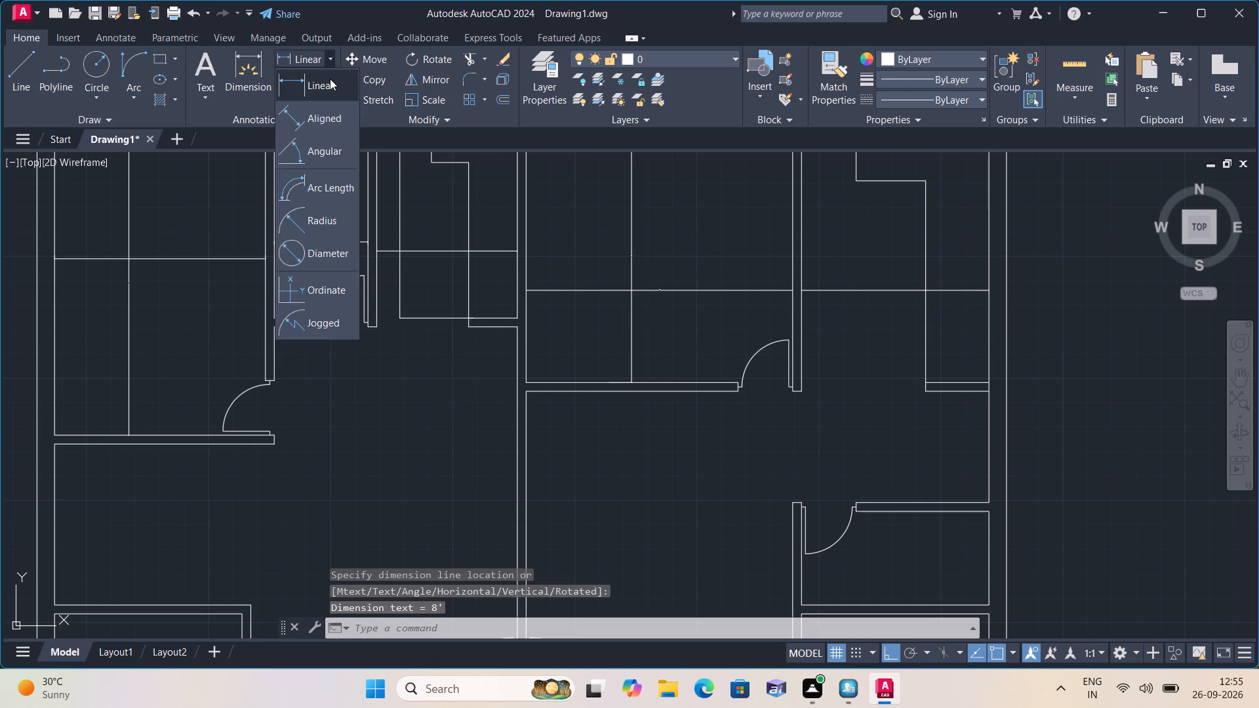
middle_drag(832, 366, 823, 406)
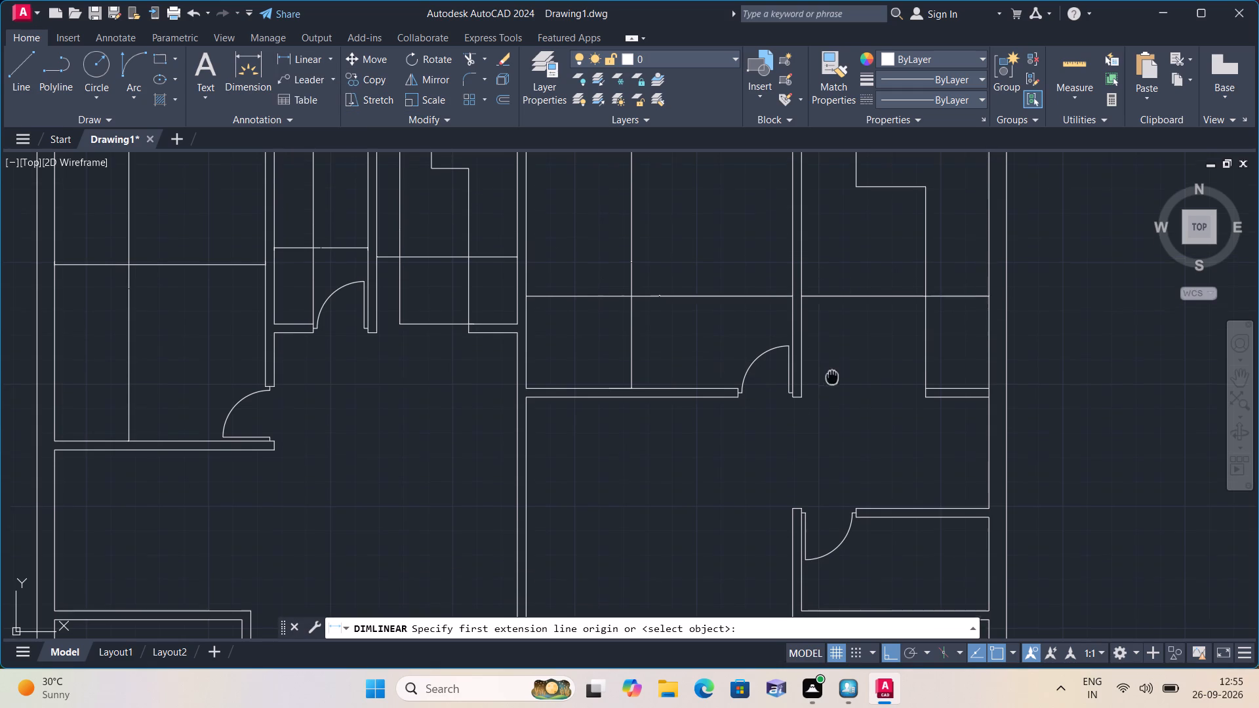
middle_drag(823, 406, 810, 422)
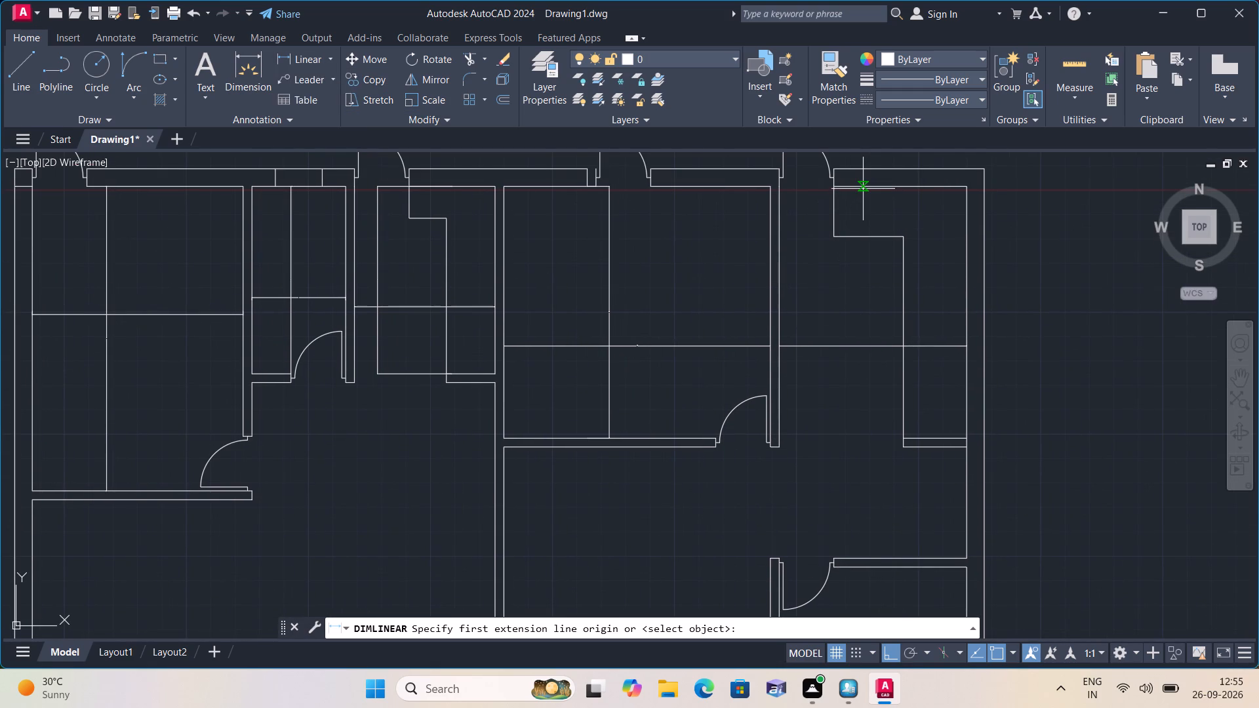
click(863, 189)
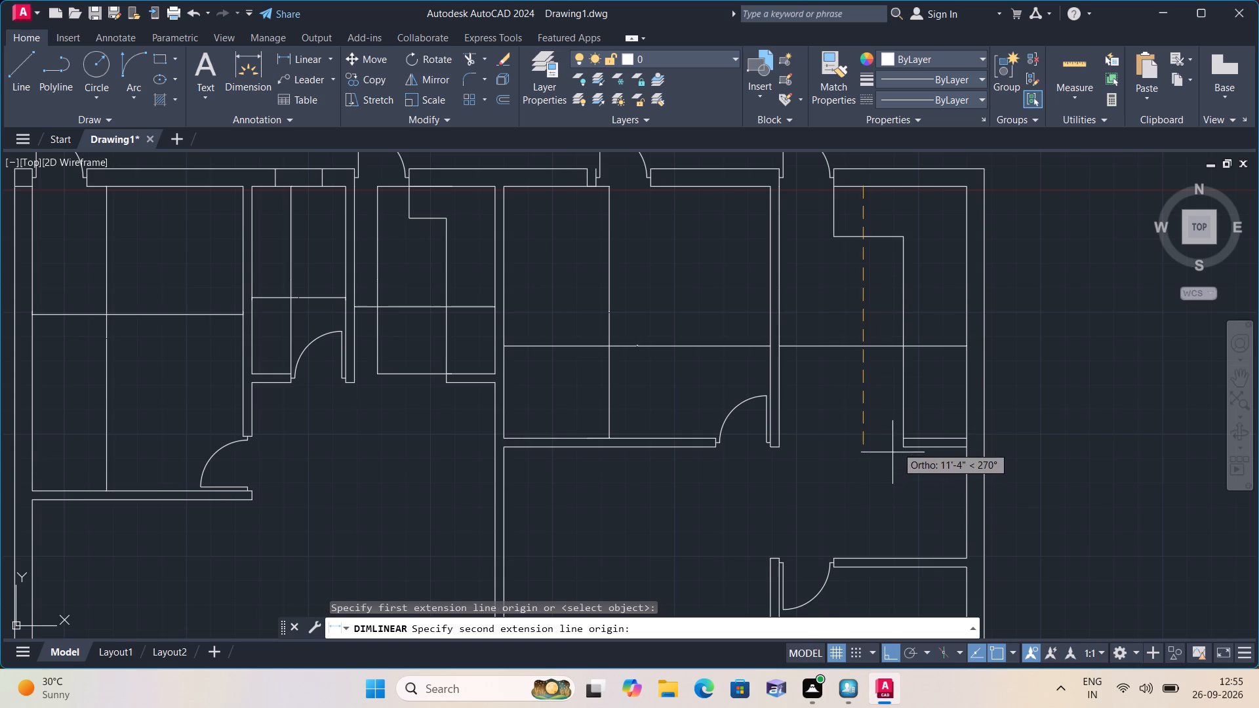
click(904, 440)
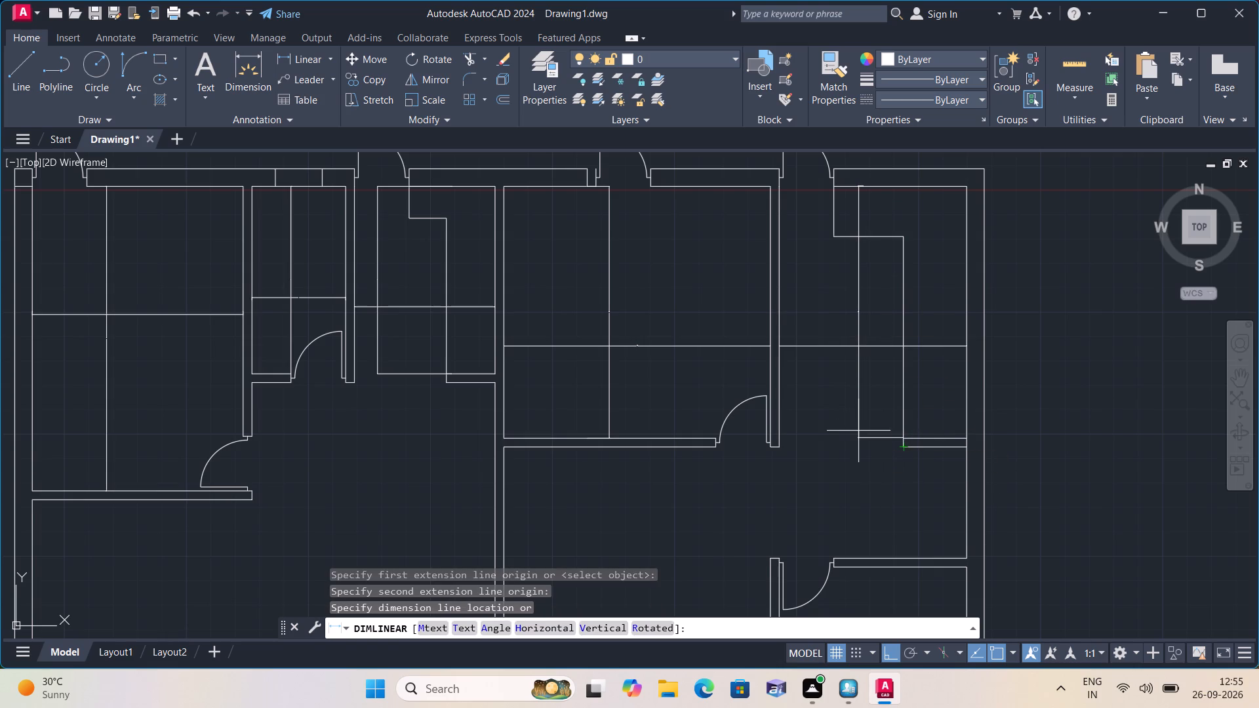
click(858, 431)
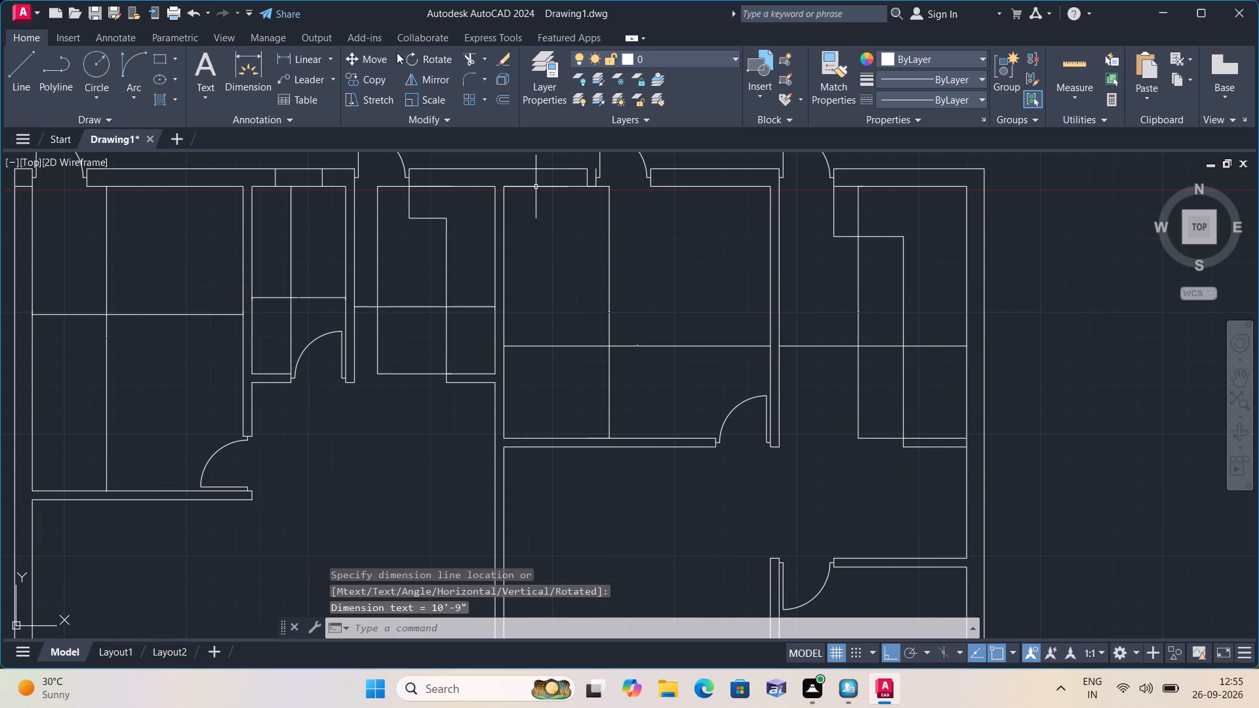
Add a vertical linear dimension in the hall west of the central wall, from the north partition's lower end to the south partition's upper face.
click(328, 51)
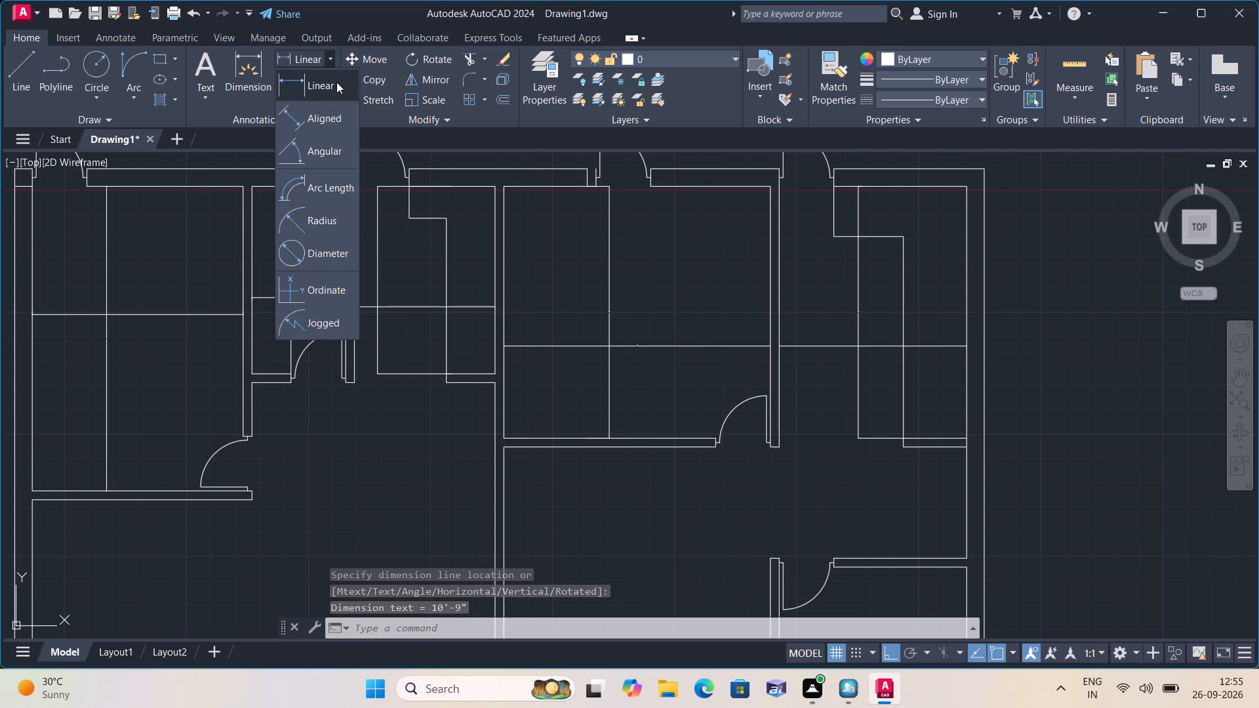
click(336, 82)
middle_drag(629, 481, 667, 347)
scroll(675, 338, down, 1)
scroll(459, 391, up, 1)
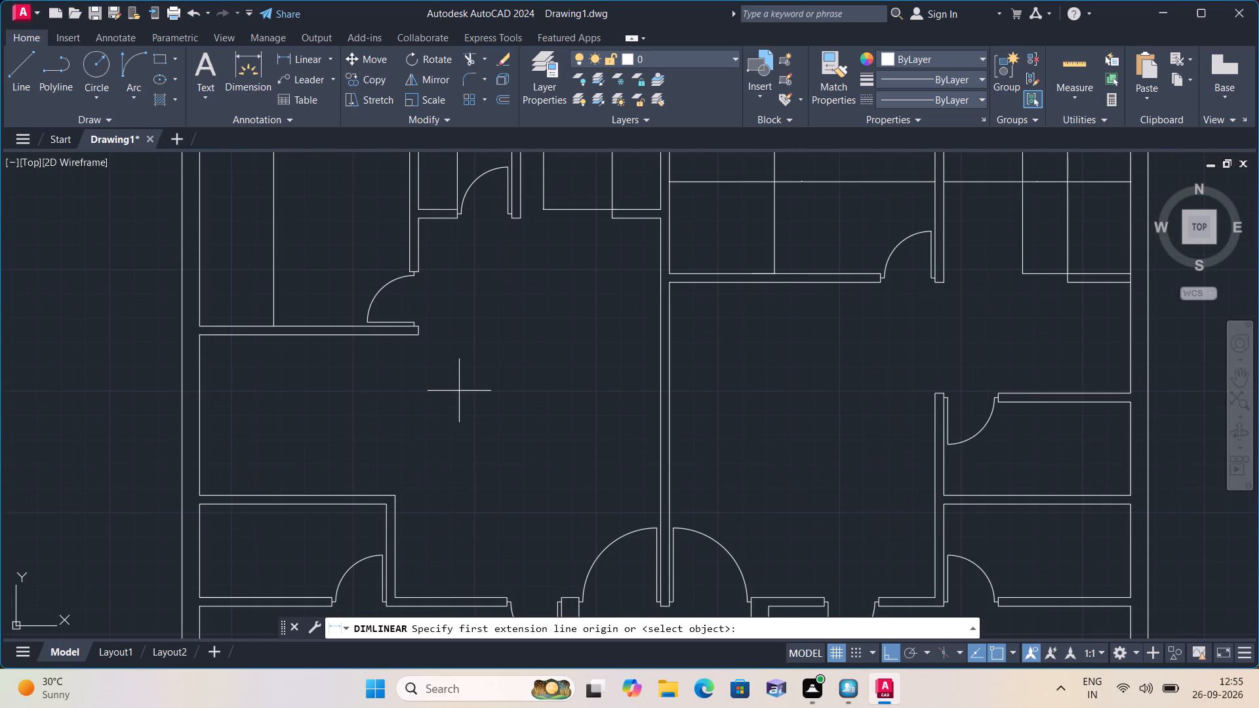
click(513, 218)
middle_drag(543, 423, 561, 336)
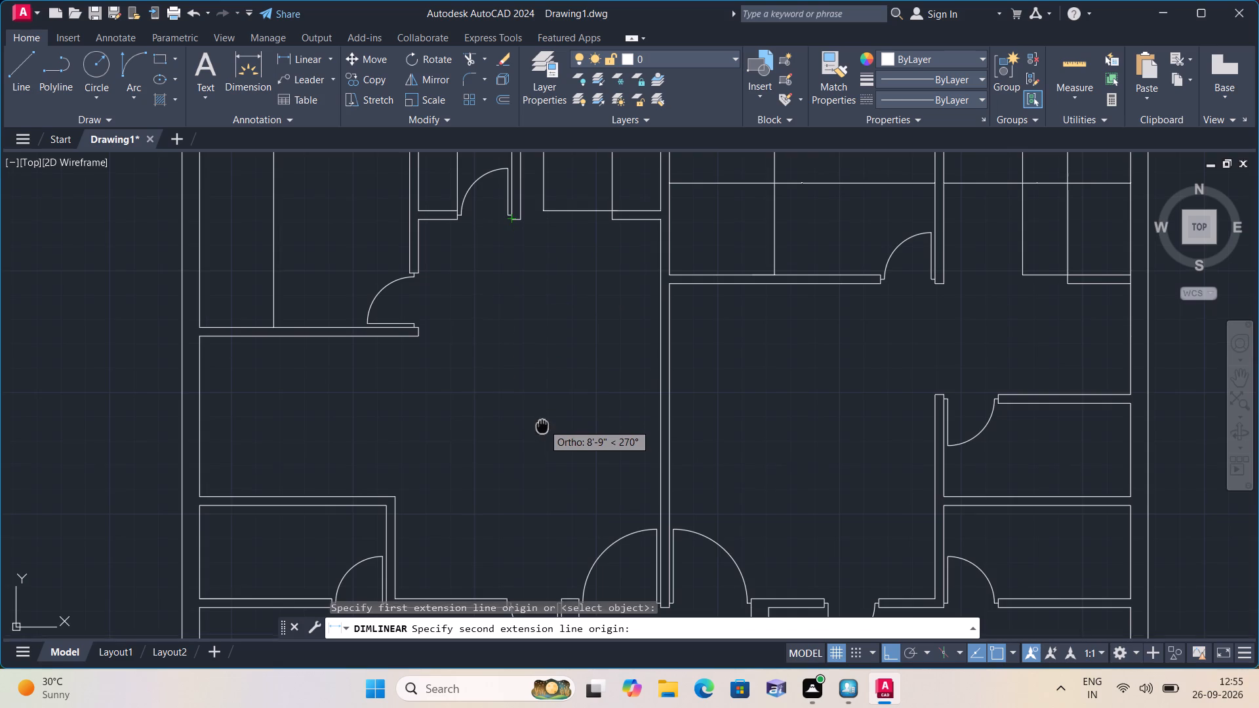
middle_drag(561, 336, 570, 314)
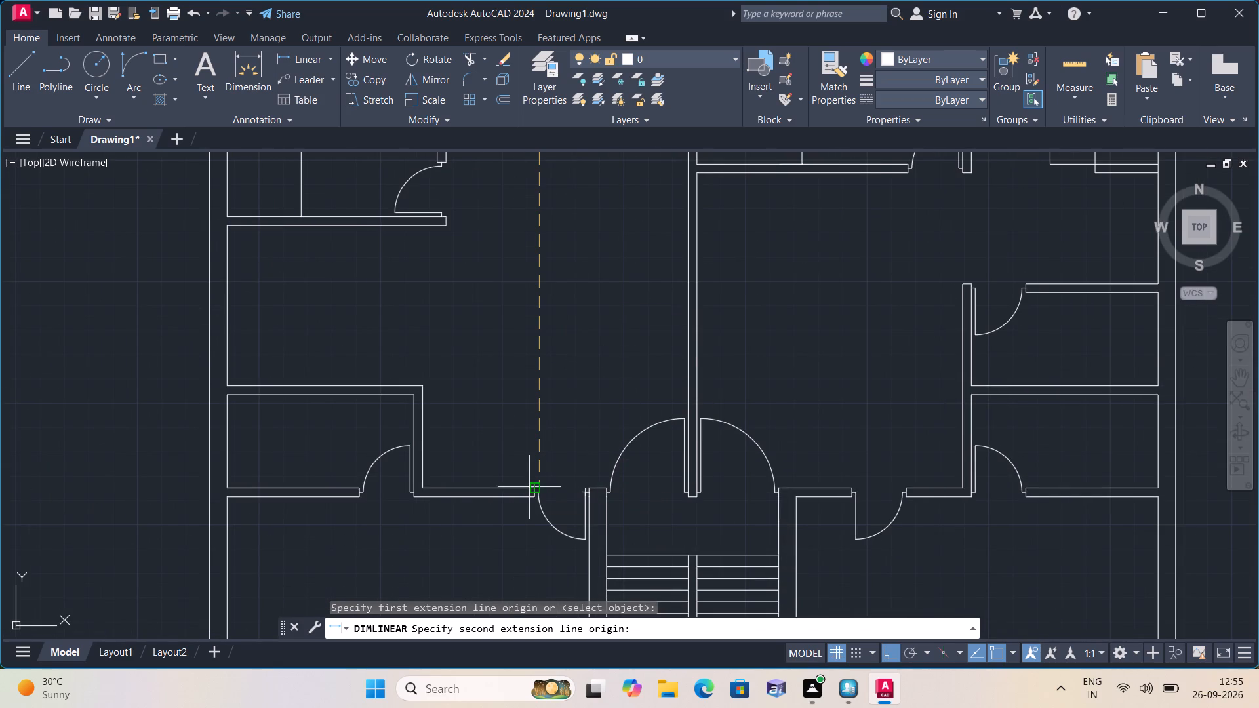
scroll(530, 485, up, 1)
click(531, 488)
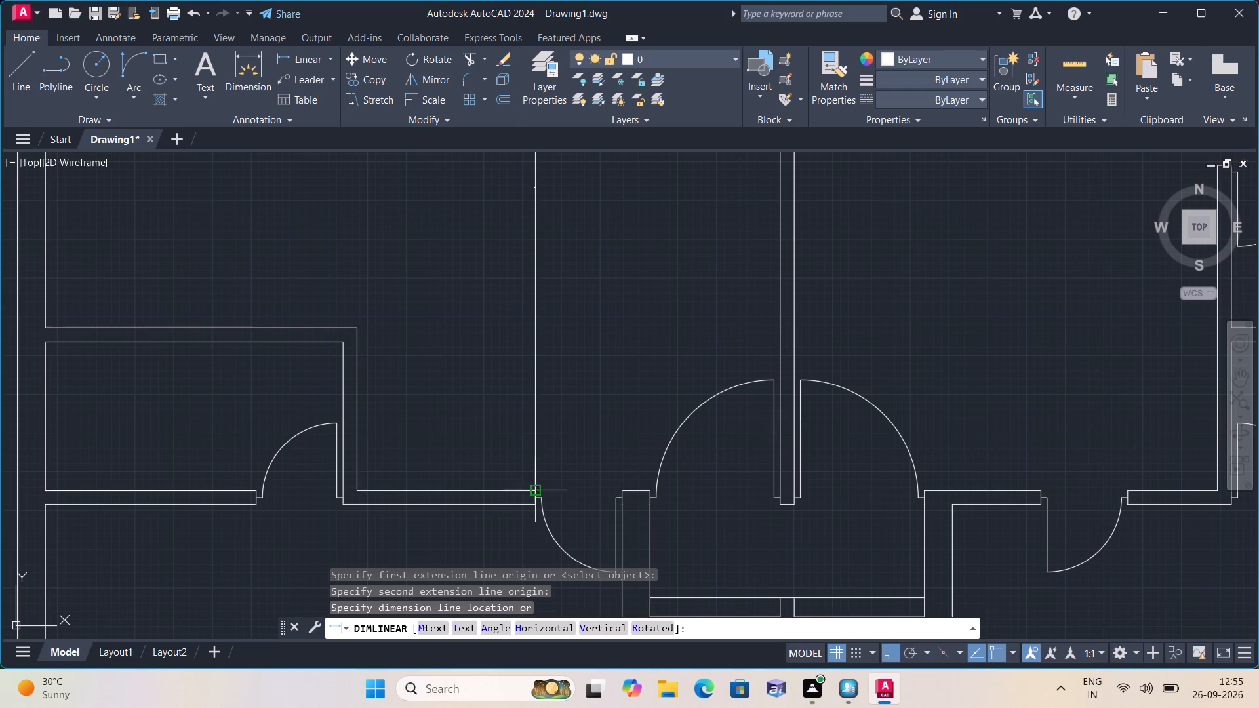
click(513, 427)
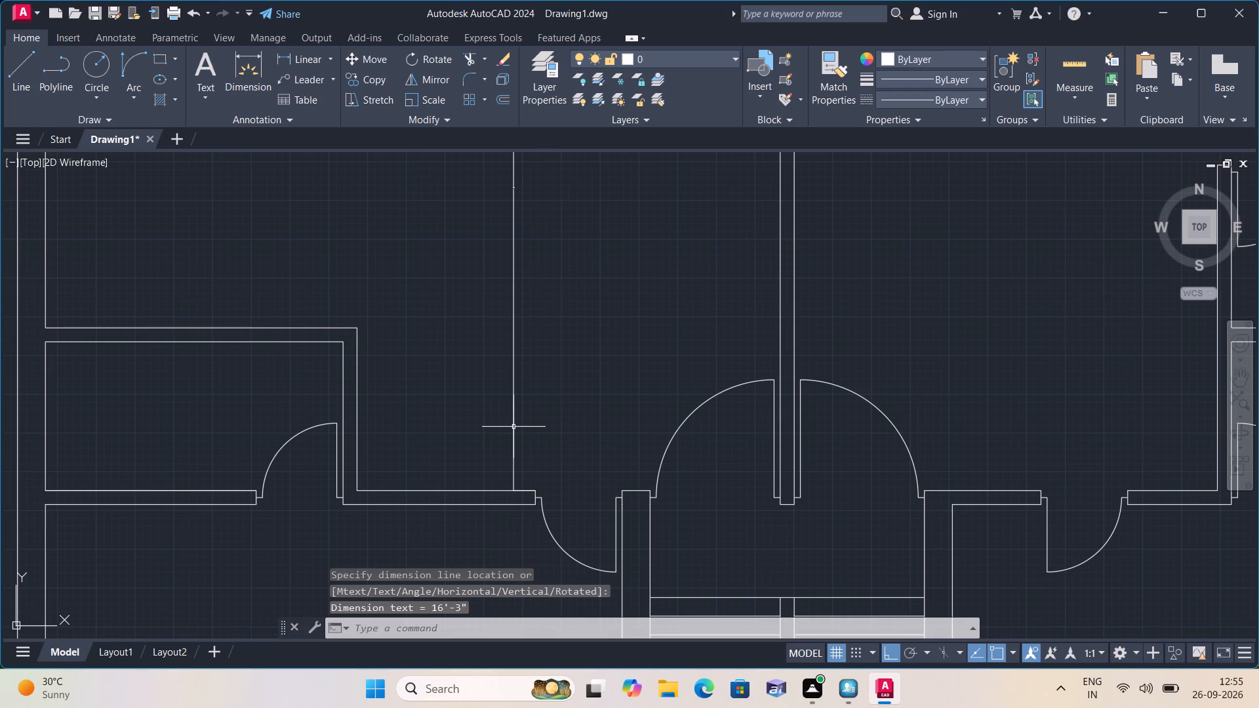
Add a horizontal linear dimension across the same hall, from the west outer wall's inner face to the central wall.
middle_drag(513, 427, 540, 454)
scroll(559, 469, down, 1)
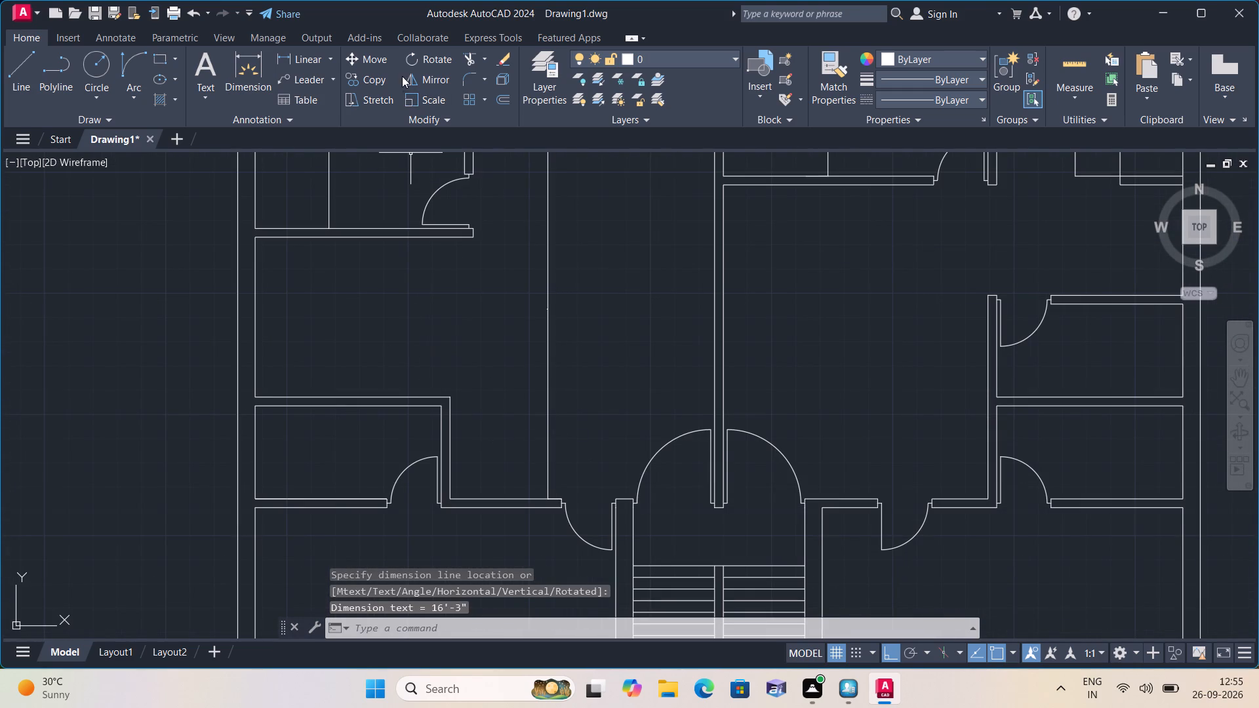
click(328, 55)
click(329, 86)
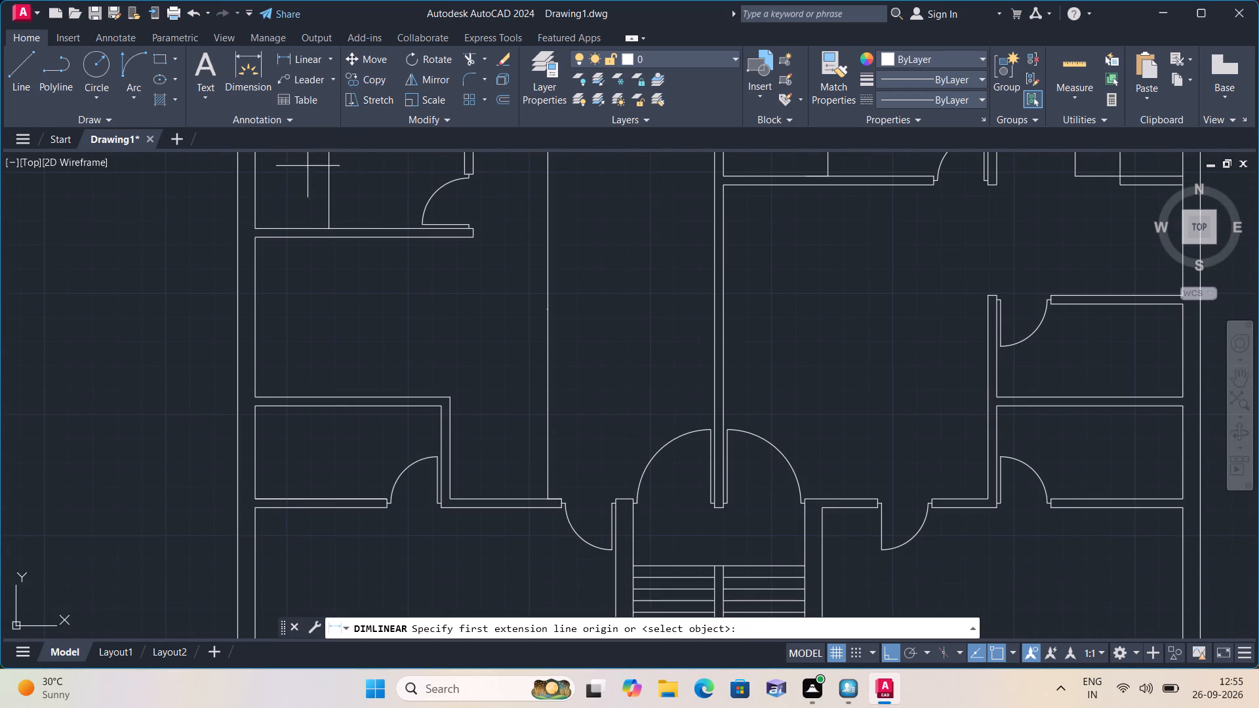
click(254, 314)
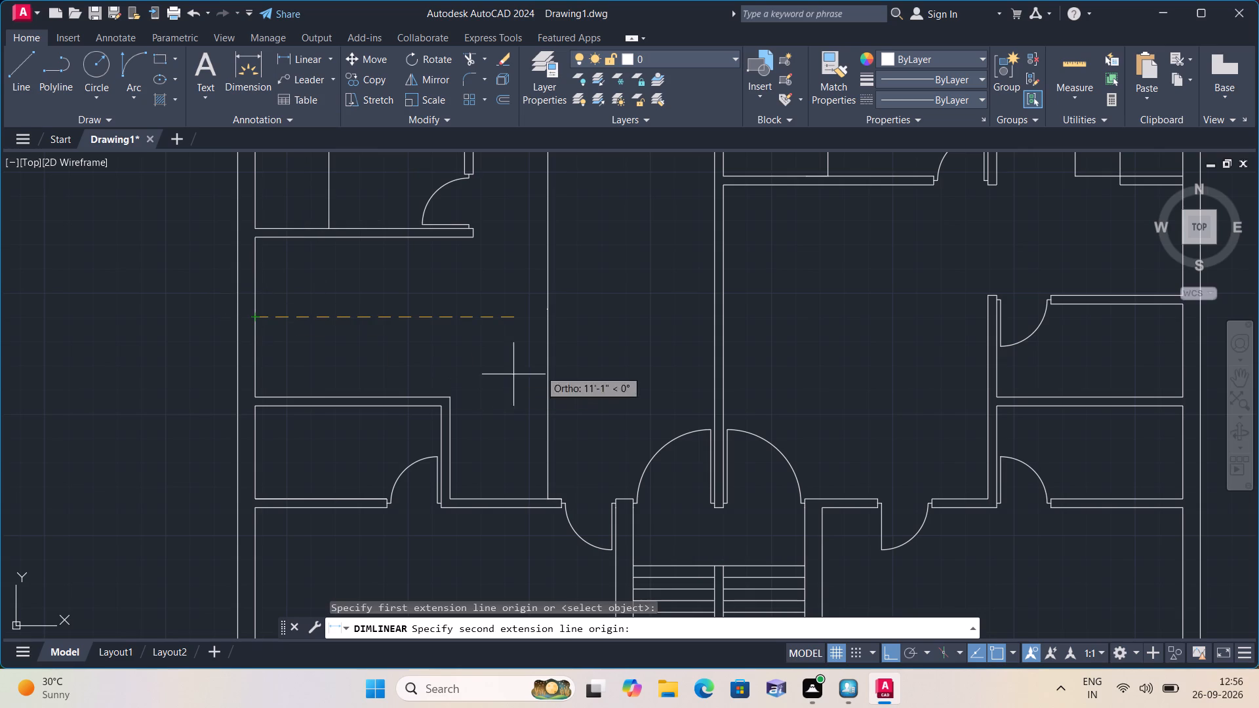
click(714, 319)
click(647, 320)
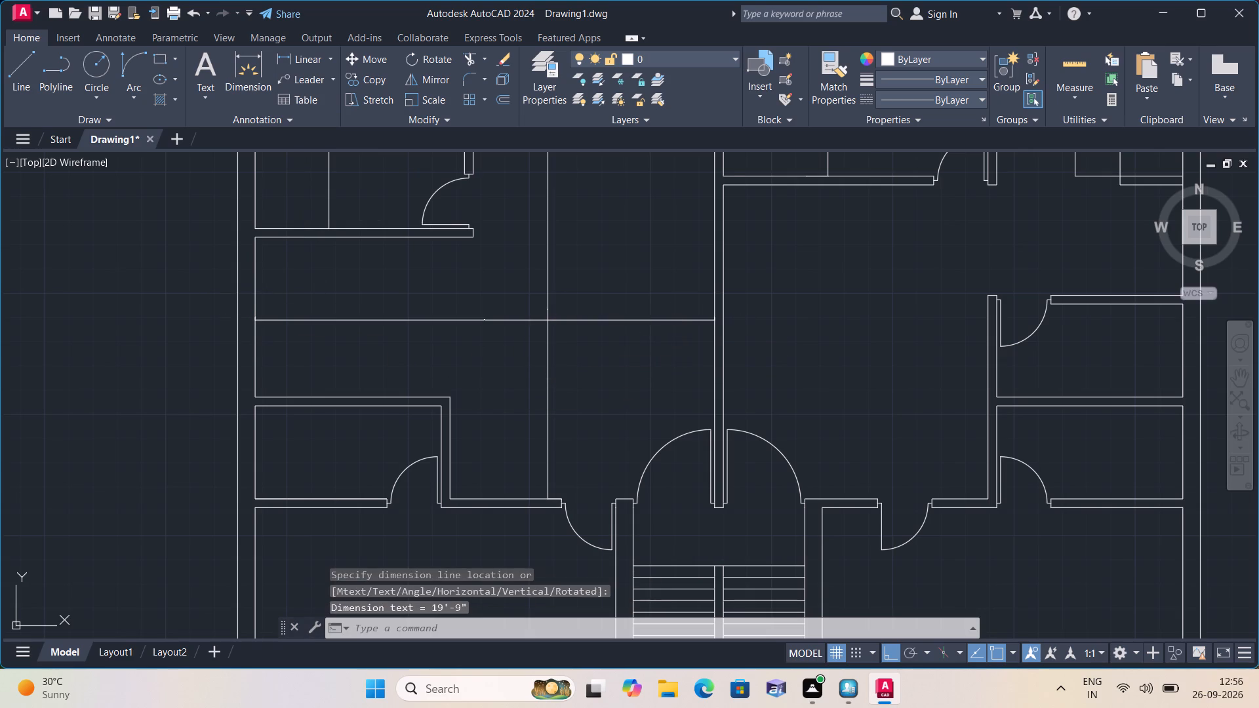
Add a vertical linear dimension in the small room south of the west hall, between its north and south partitions' inner faces.
click(329, 56)
click(330, 81)
scroll(330, 81, down, 1)
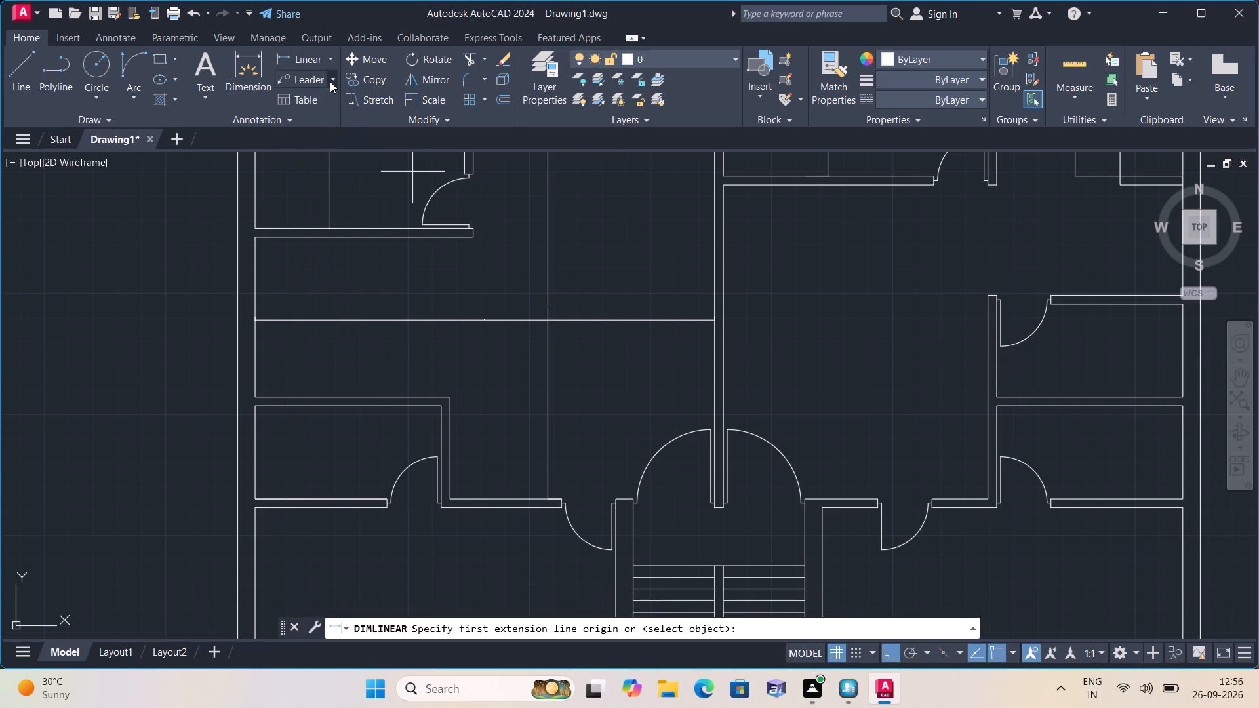
scroll(361, 397, up, 1)
middle_drag(318, 423, 332, 338)
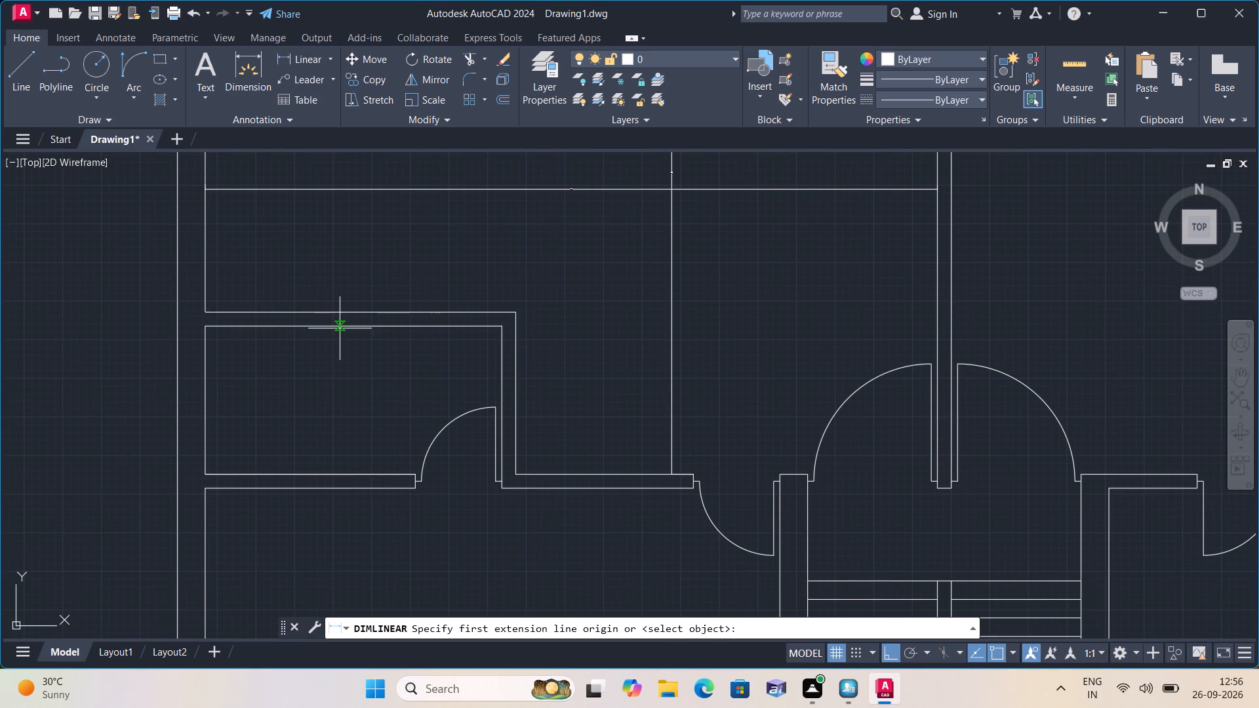
click(340, 328)
click(344, 471)
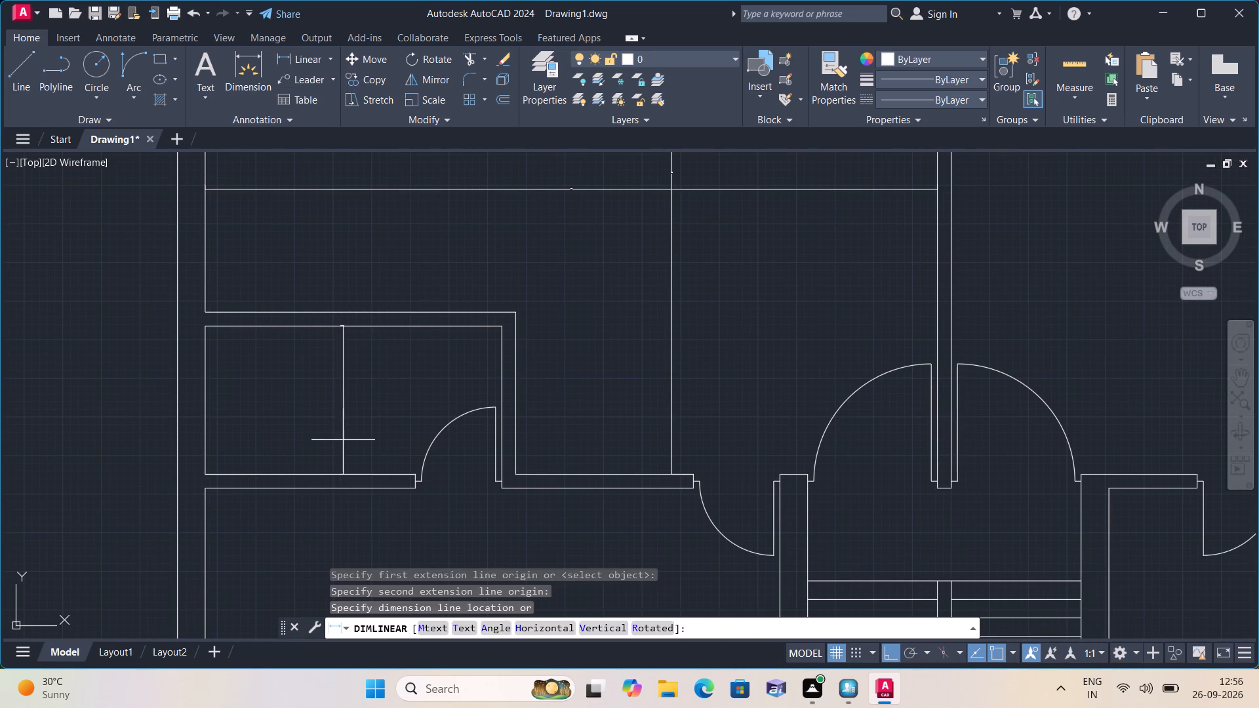
click(344, 400)
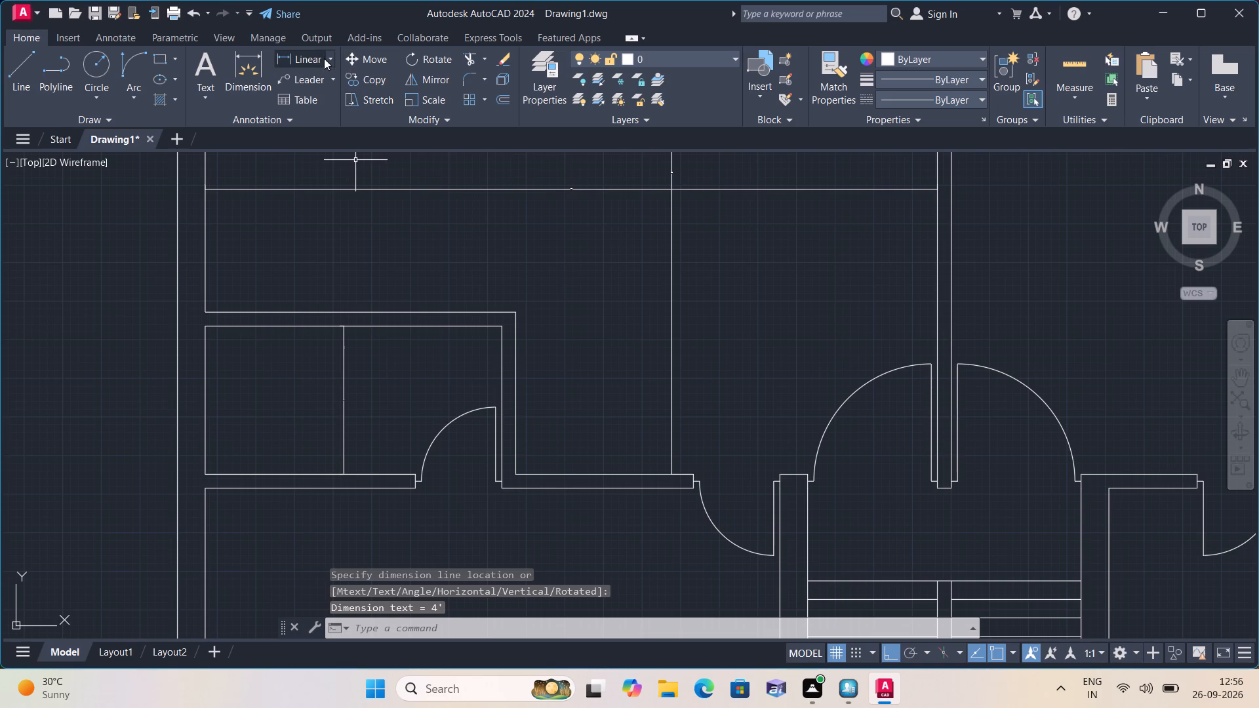
Add a horizontal linear dimension across the same small room, from the east partition's inner face to the west outer wall's inner face.
click(332, 57)
click(323, 81)
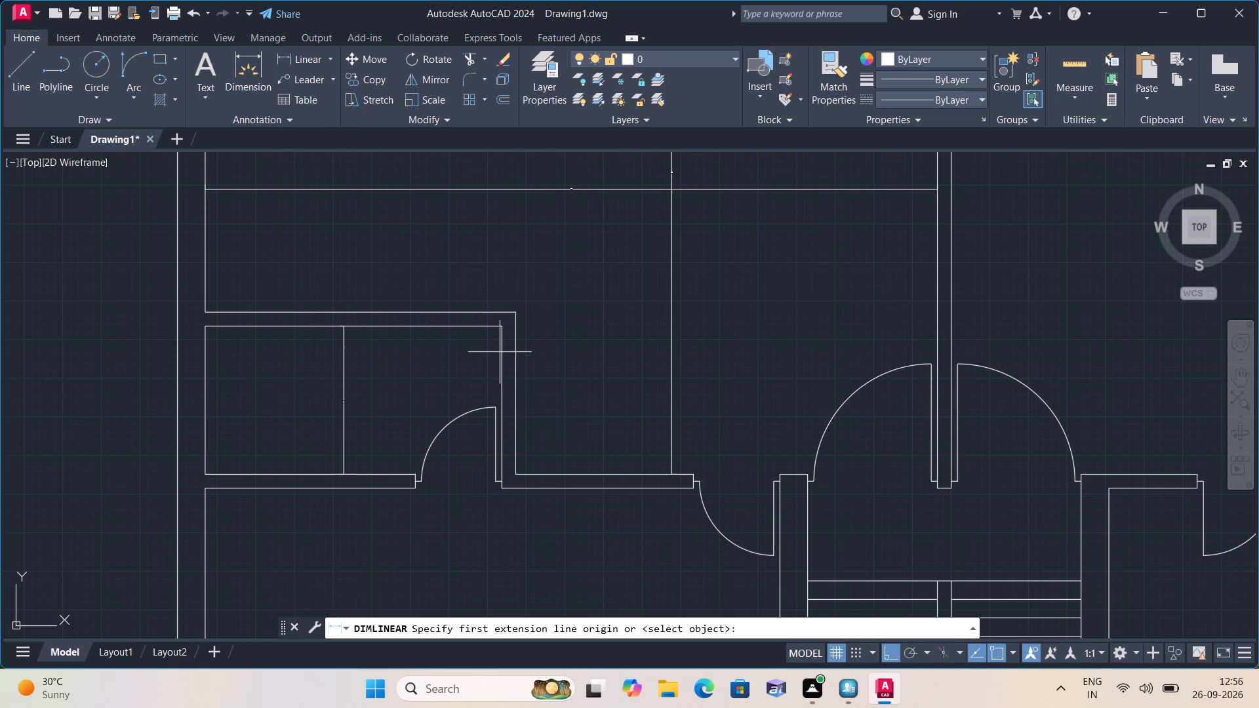
drag(502, 355, 492, 355)
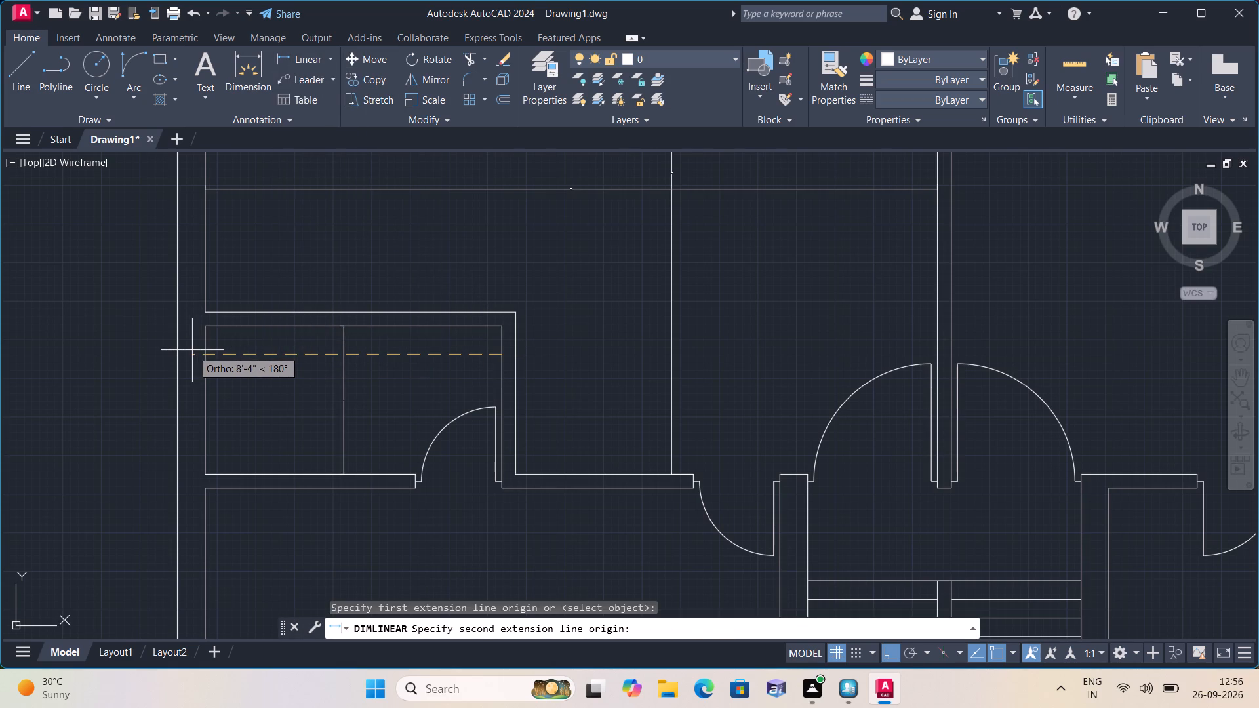
click(210, 351)
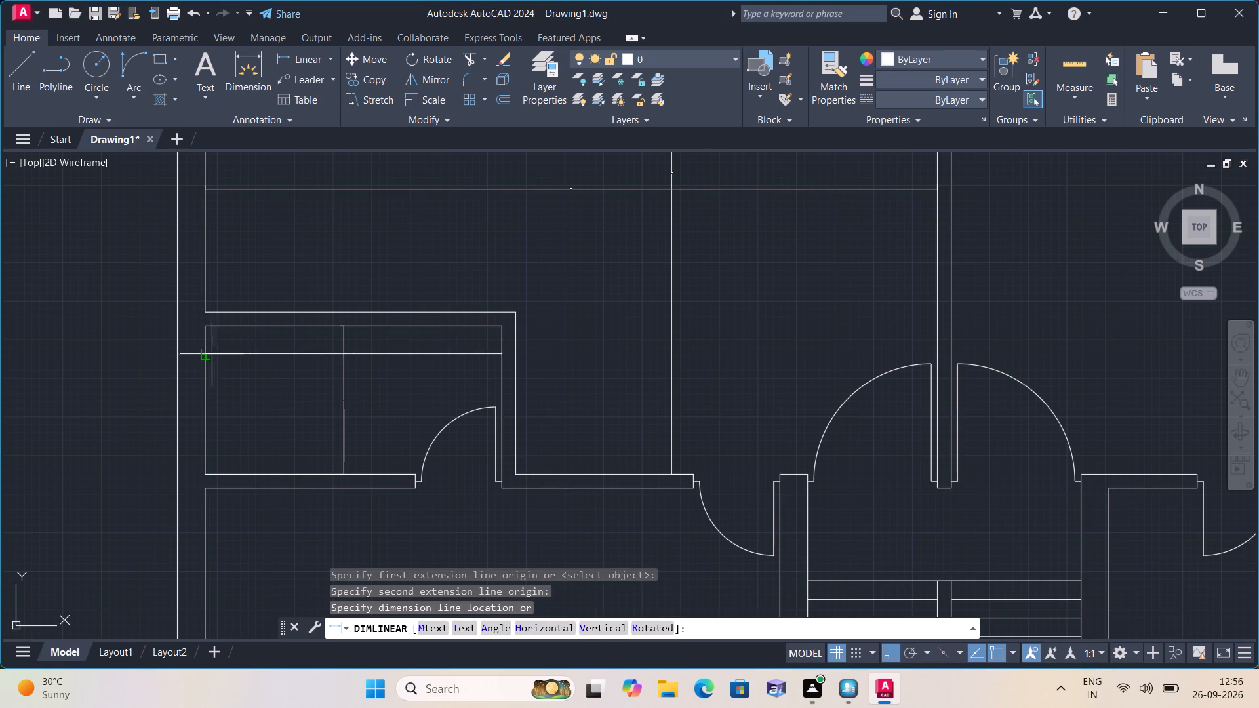
click(260, 372)
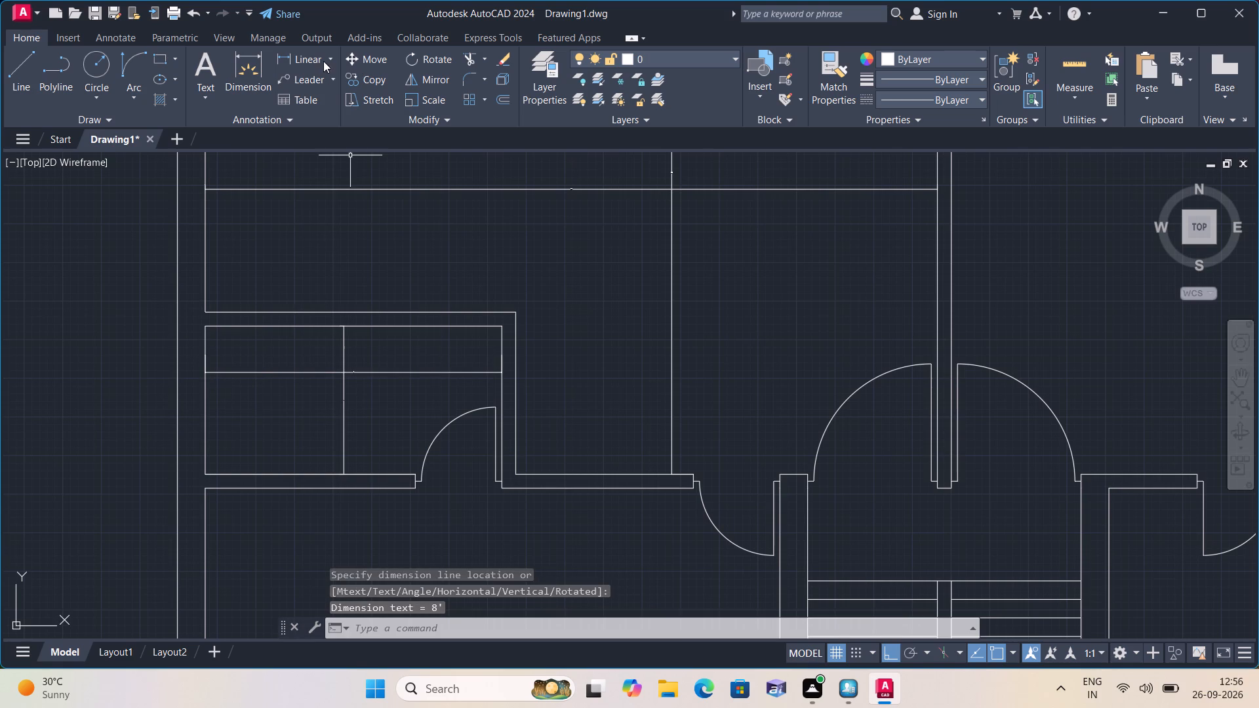
Add a vertical linear dimension in the room west of the staircase, from the north partition's lower face to the south wall's inner face.
click(332, 61)
click(327, 83)
scroll(403, 197, down, 2)
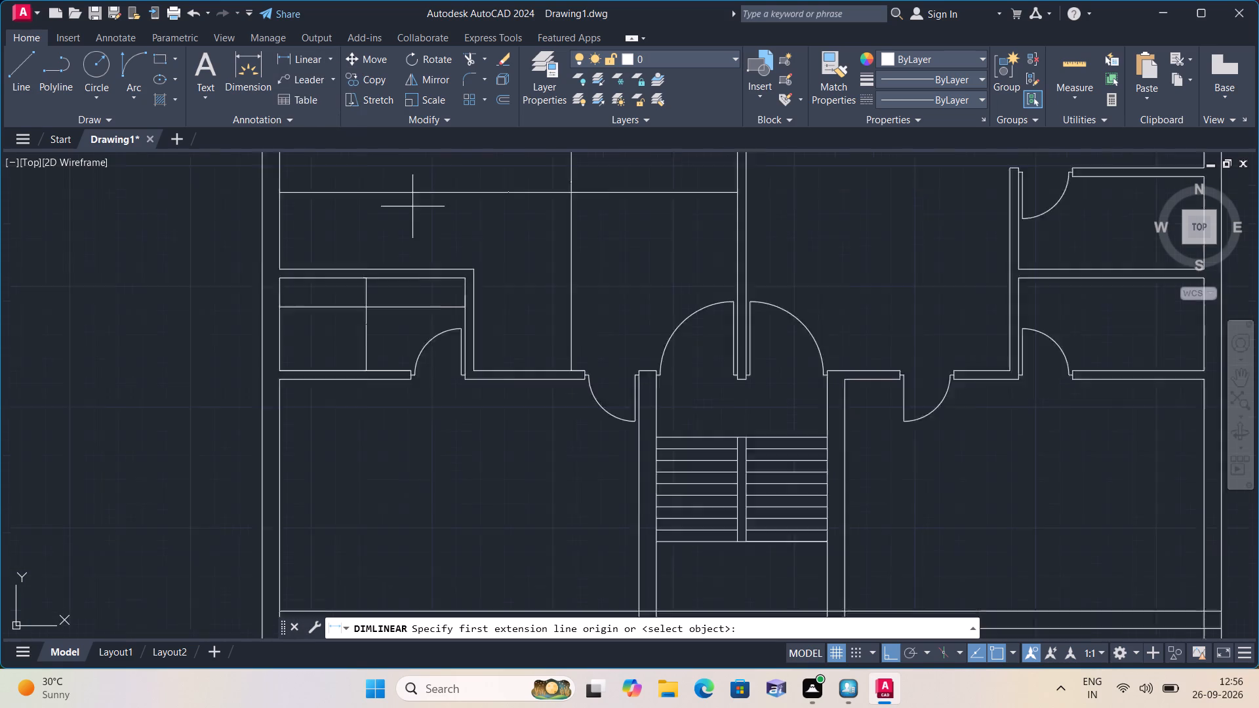
scroll(489, 349, up, 2)
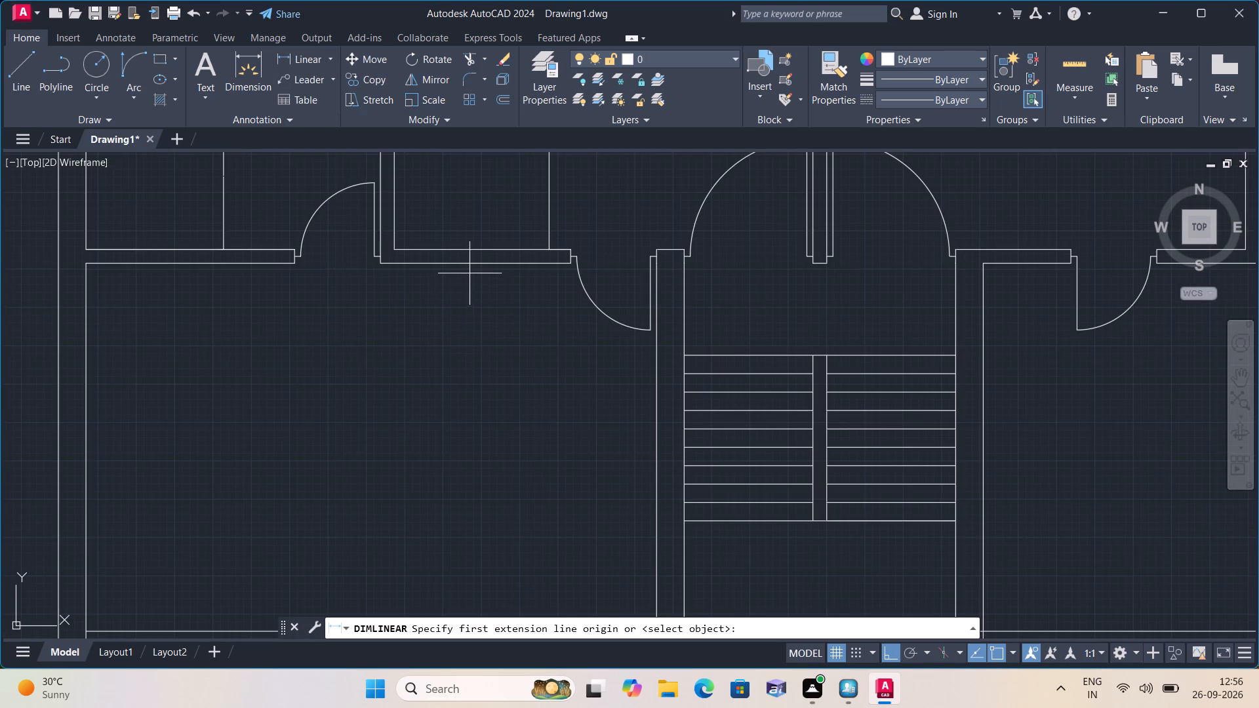
click(466, 264)
scroll(422, 309, down, 1)
middle_drag(420, 316, 443, 228)
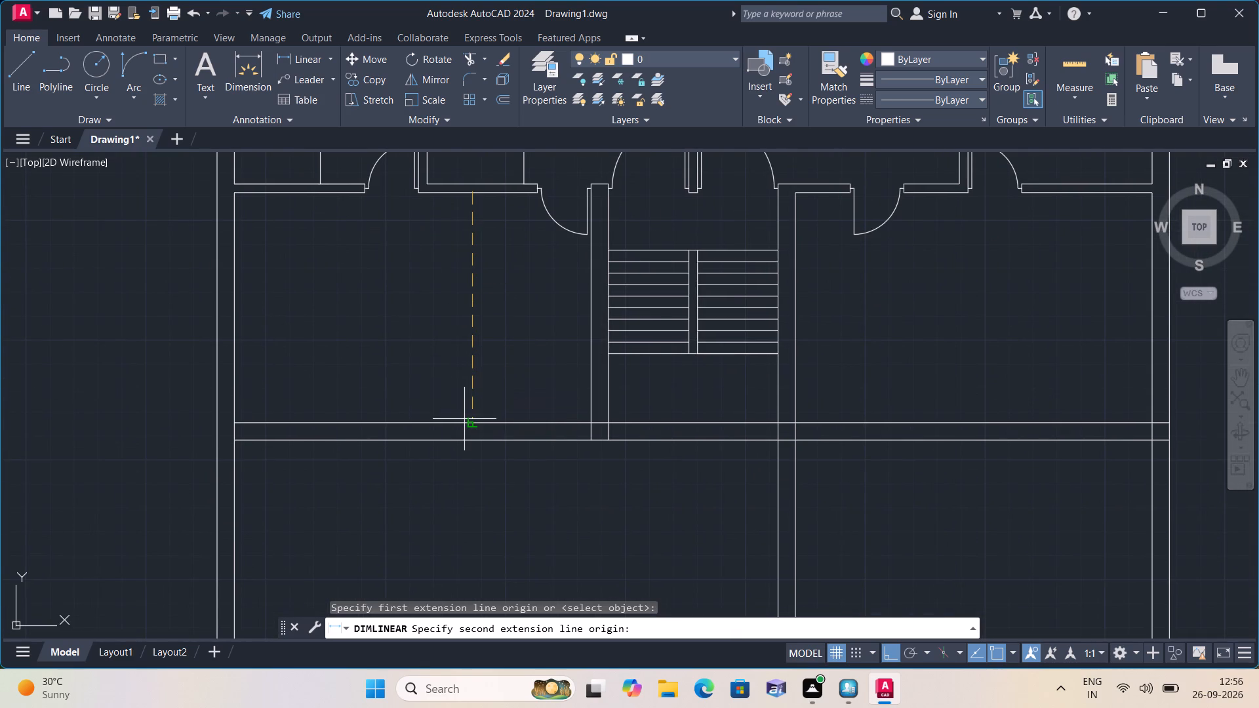
click(468, 420)
click(478, 380)
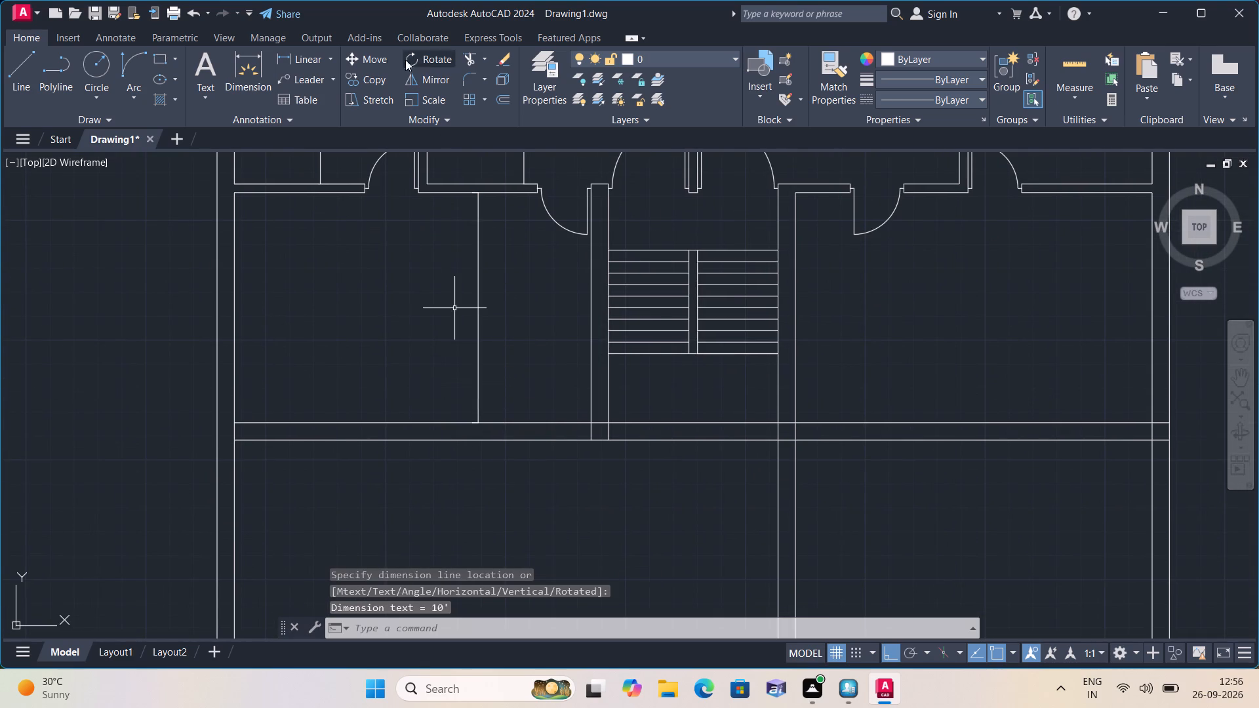
Add a horizontal linear dimension across the same room, from the staircase's west wall to the west outer wall's inner face.
click(334, 61)
drag(332, 82, 332, 90)
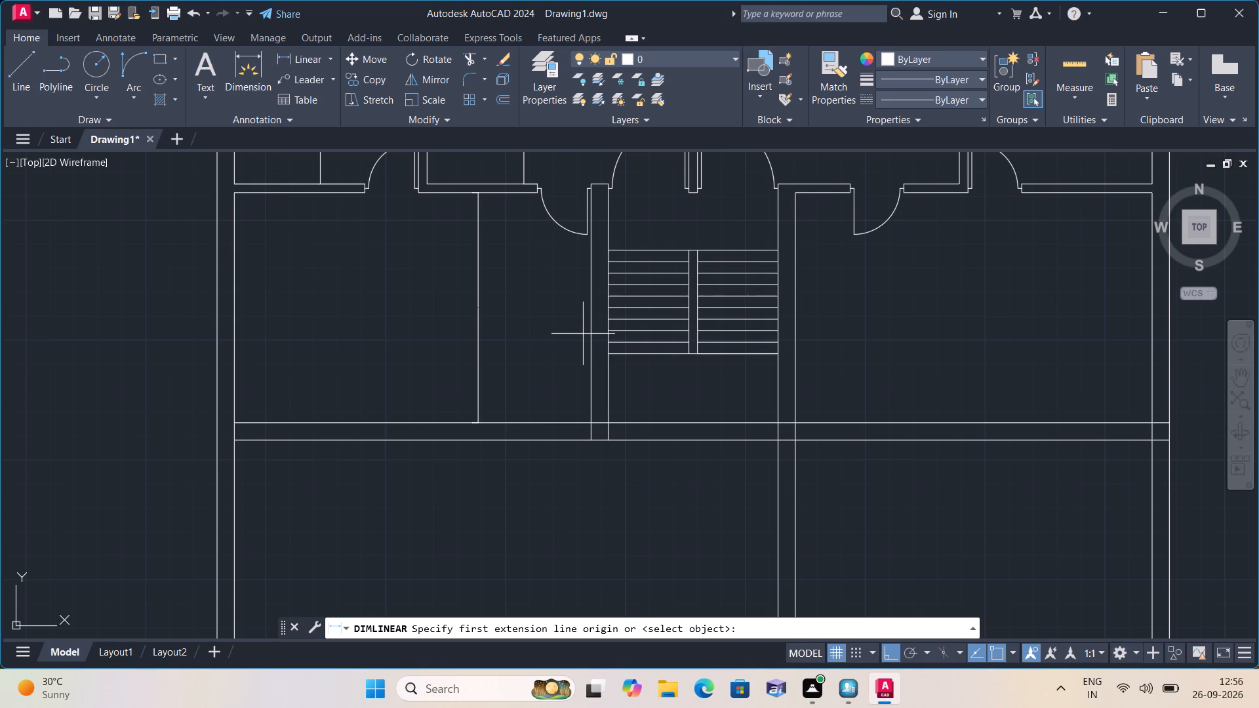
click(591, 338)
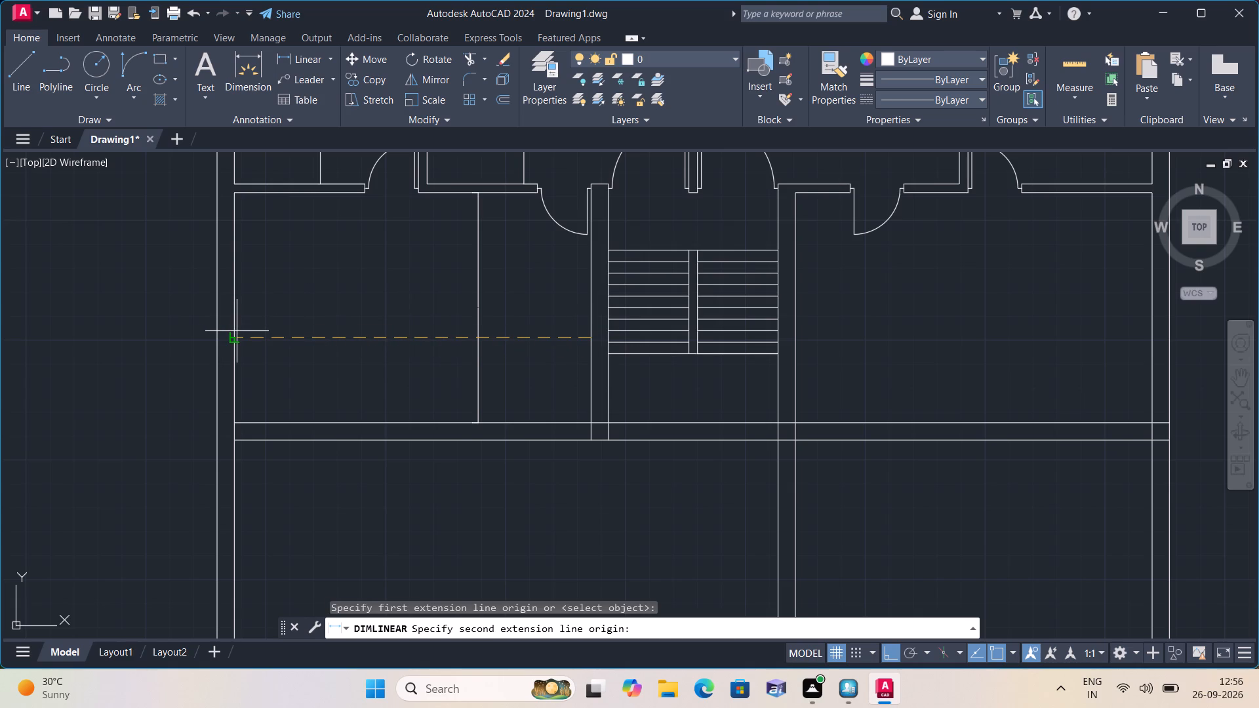
click(236, 329)
click(287, 291)
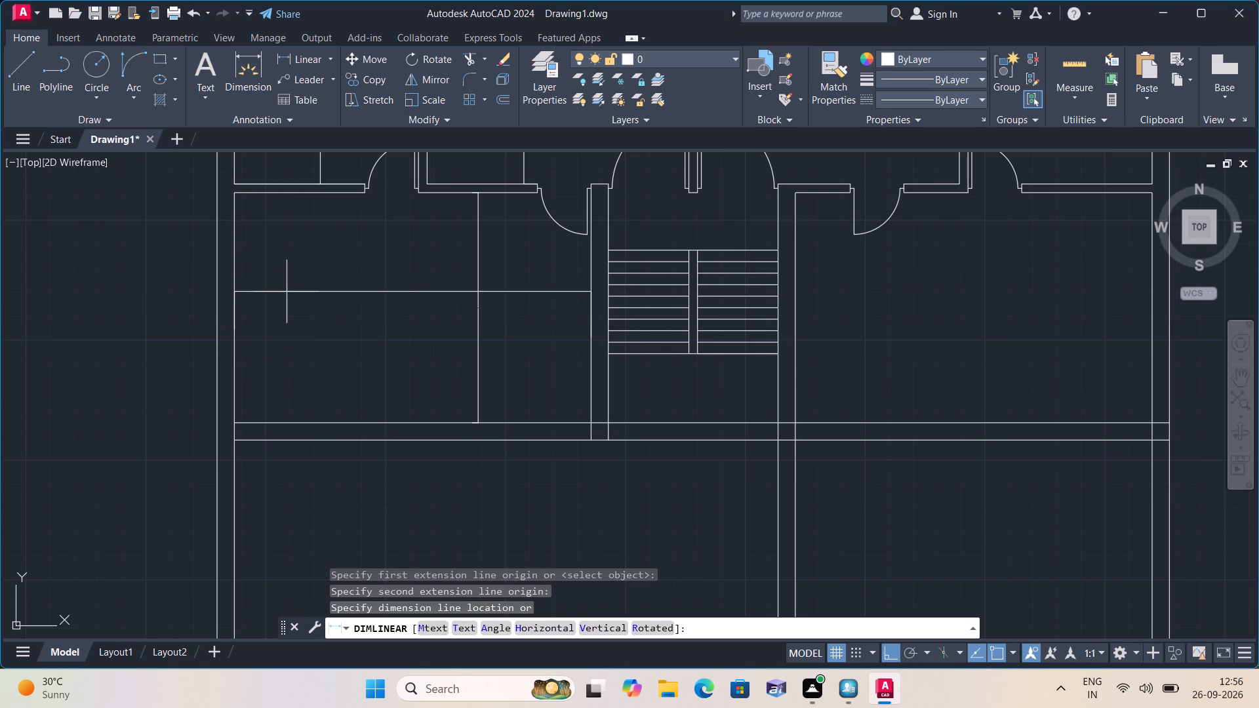
Add a horizontal linear dimension across the room east of the staircase, from the staircase's east wall to the east outer wall's inner face.
click(332, 63)
click(328, 90)
scroll(392, 269, down, 1)
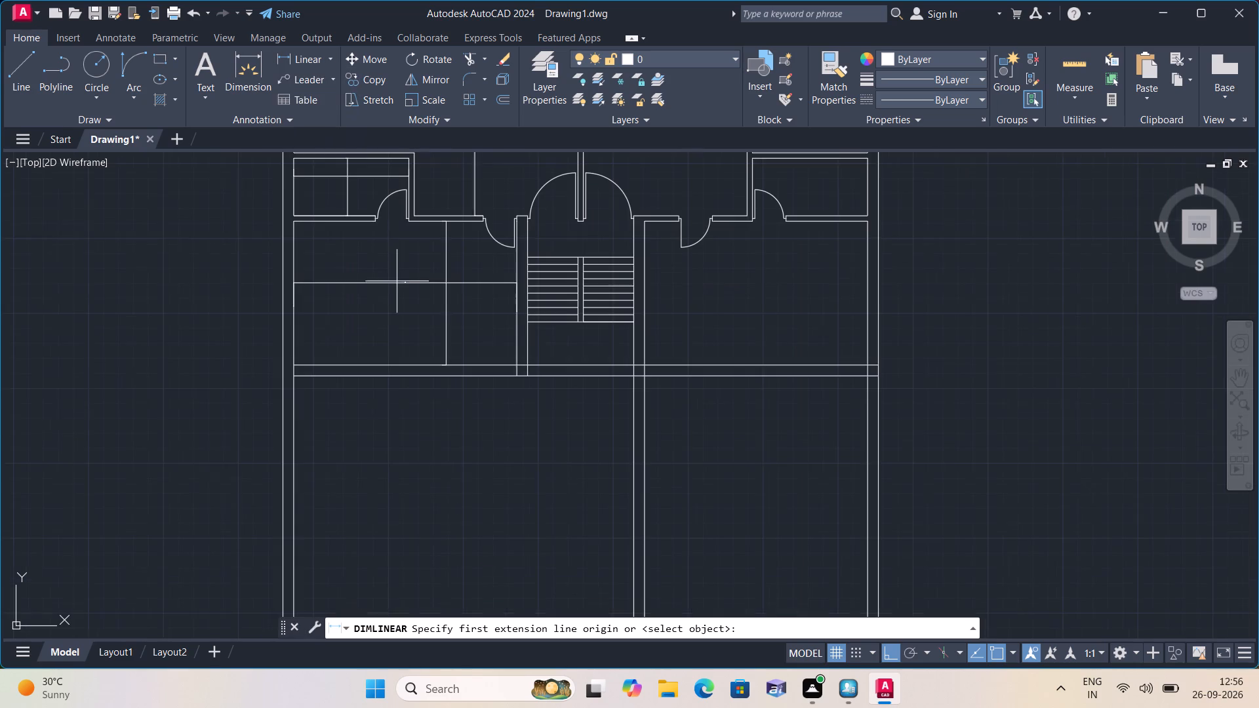
middle_drag(397, 302, 282, 399)
scroll(532, 426, up, 1)
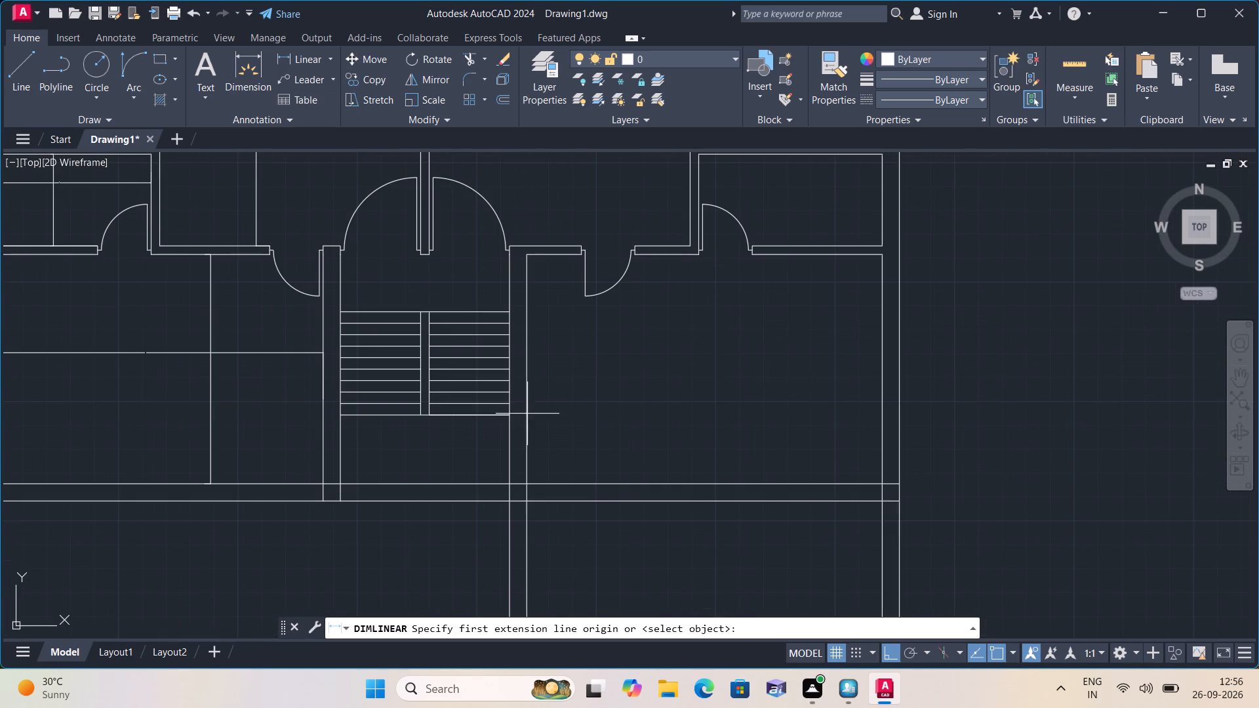
click(525, 397)
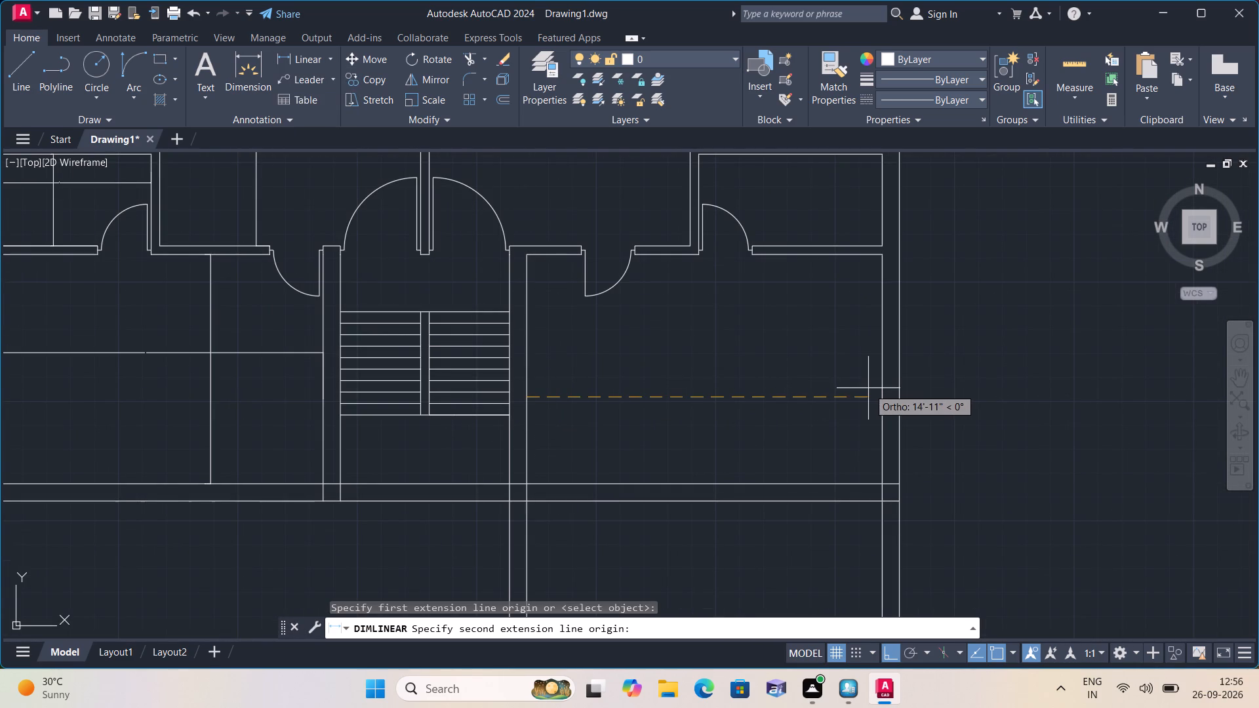
click(883, 396)
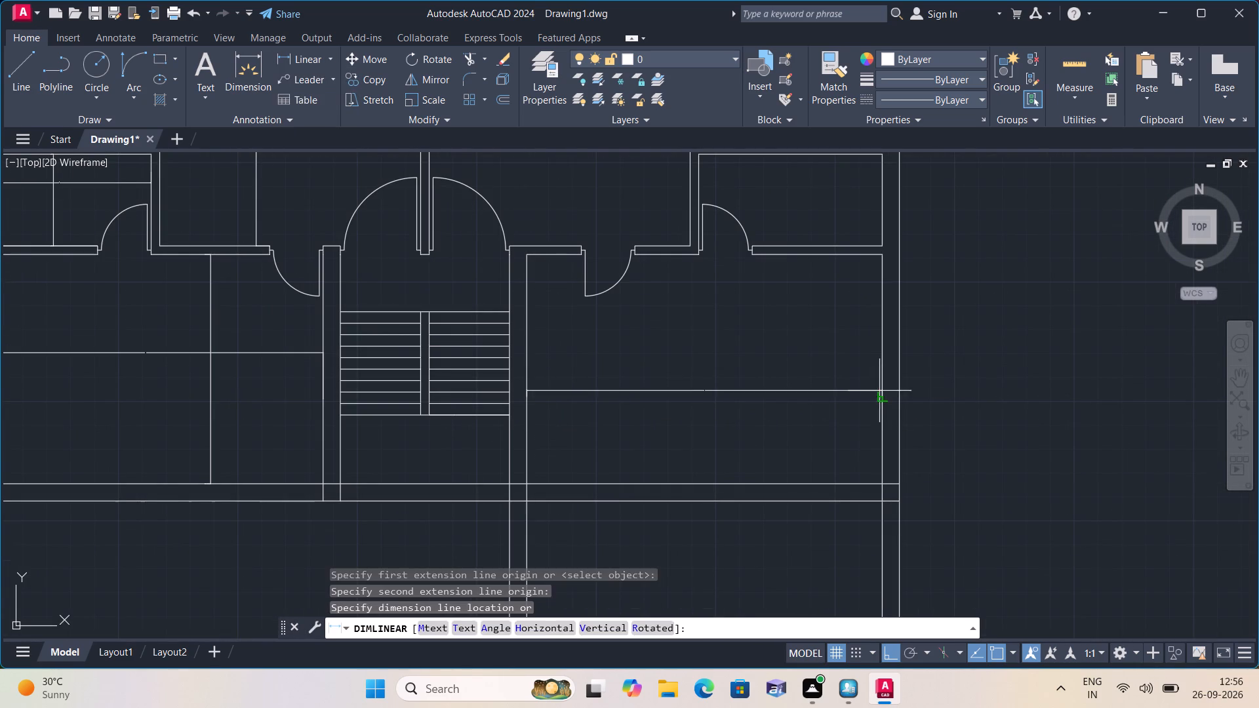
click(865, 382)
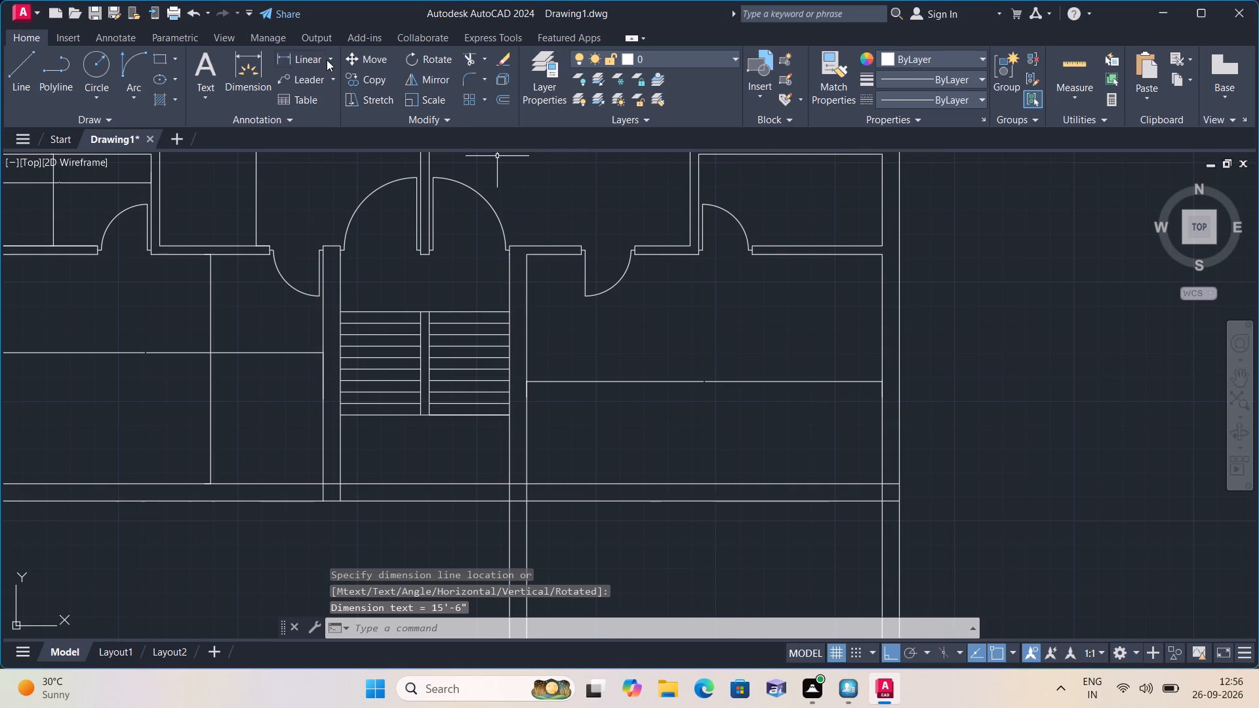
Add a vertical linear dimension in the same room, from the north partition's lower face to the south wall's inner face.
click(329, 60)
click(329, 85)
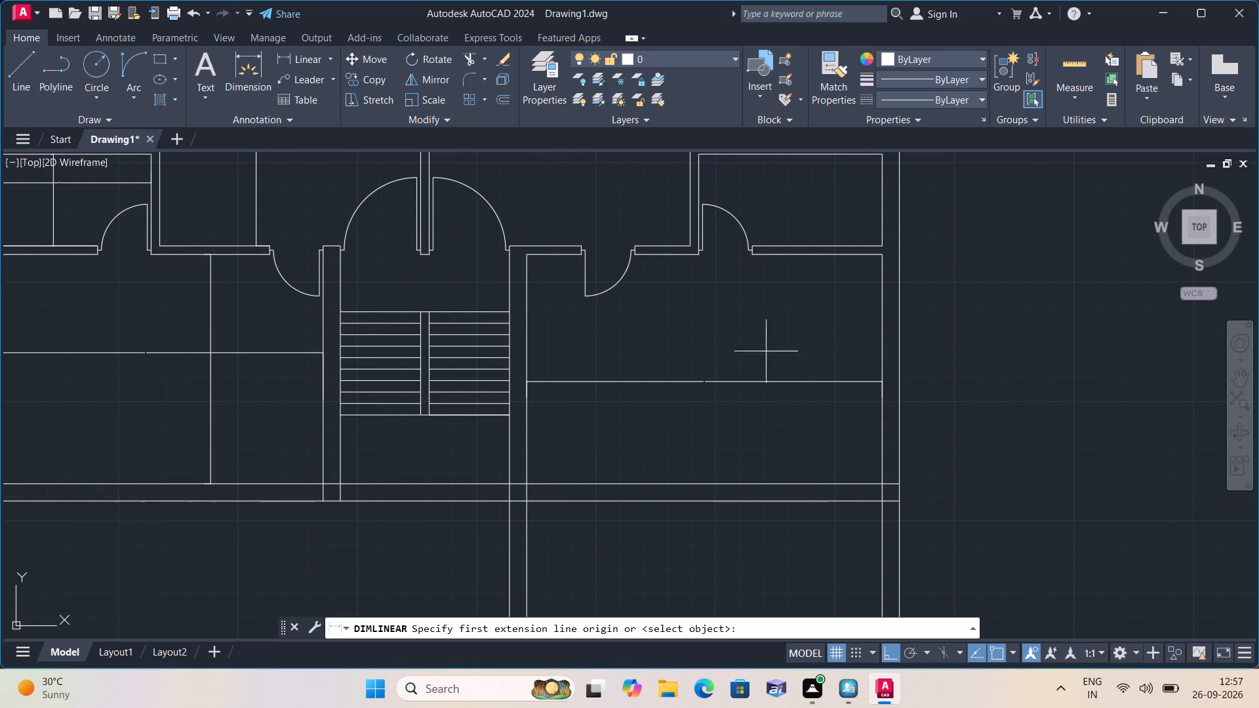
click(778, 256)
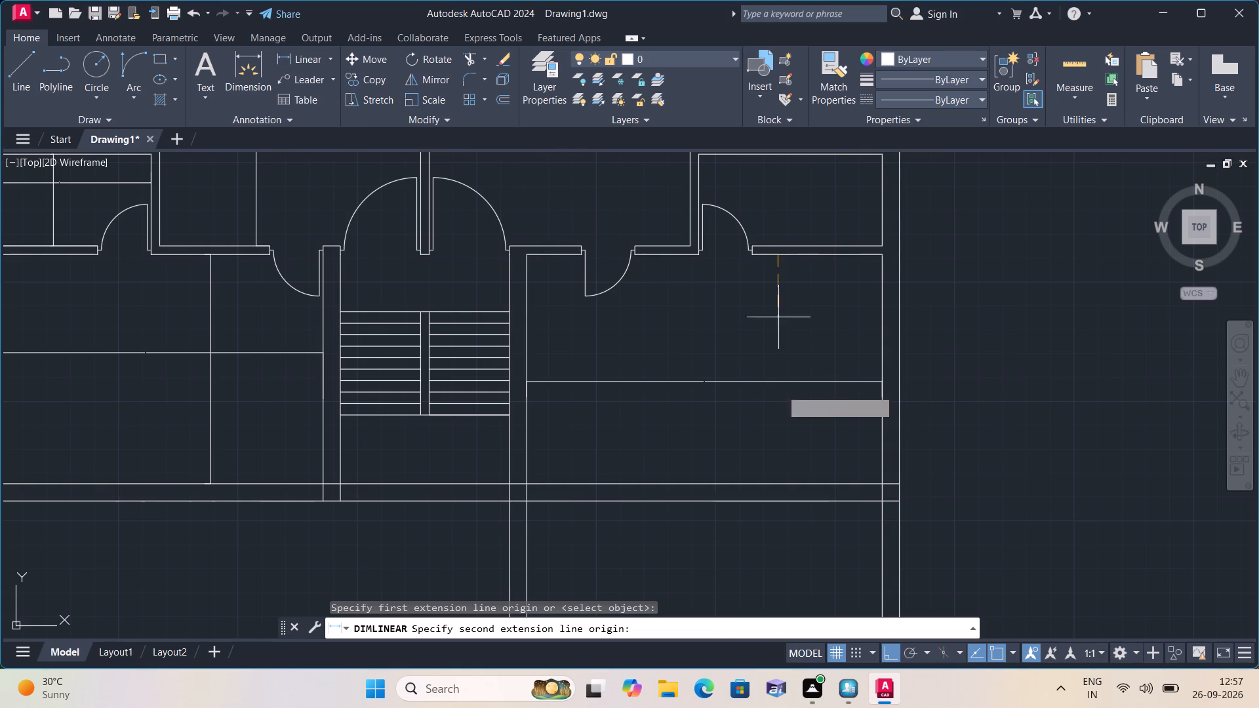
click(786, 482)
click(784, 460)
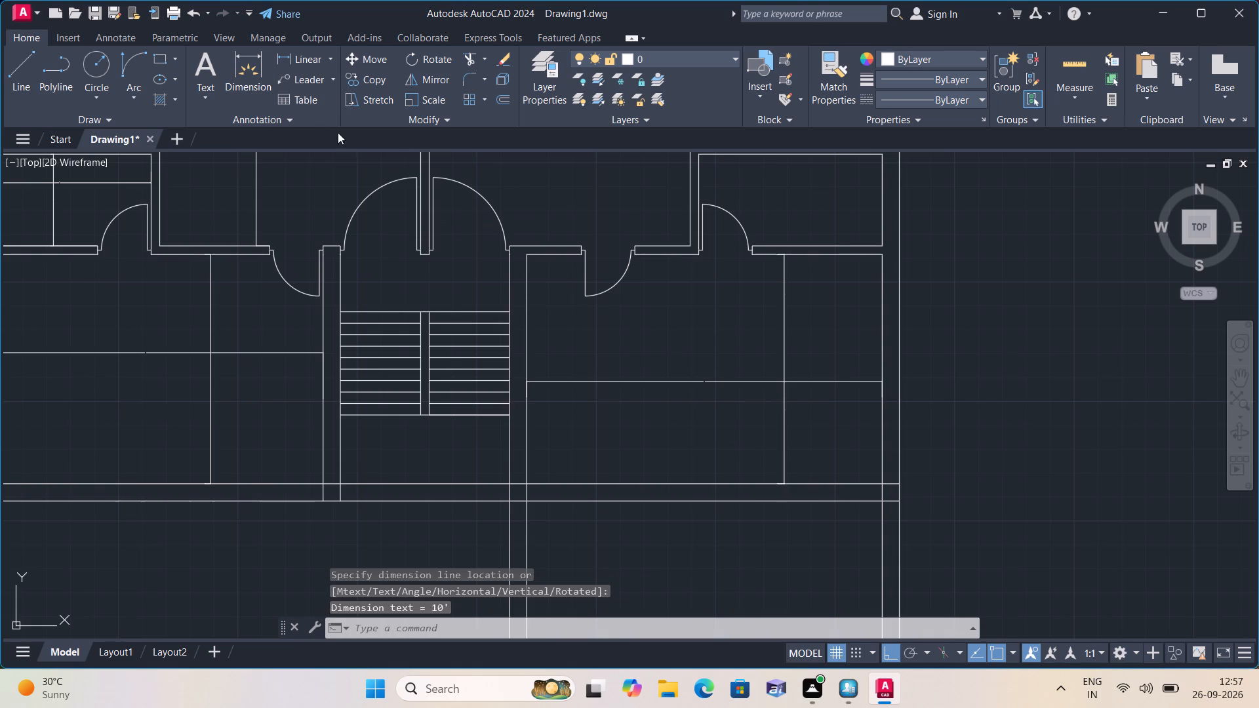
Add a vertical linear dimension in the northern of the two small rooms along the east wall, between its north and south partitions' inner faces.
click(330, 53)
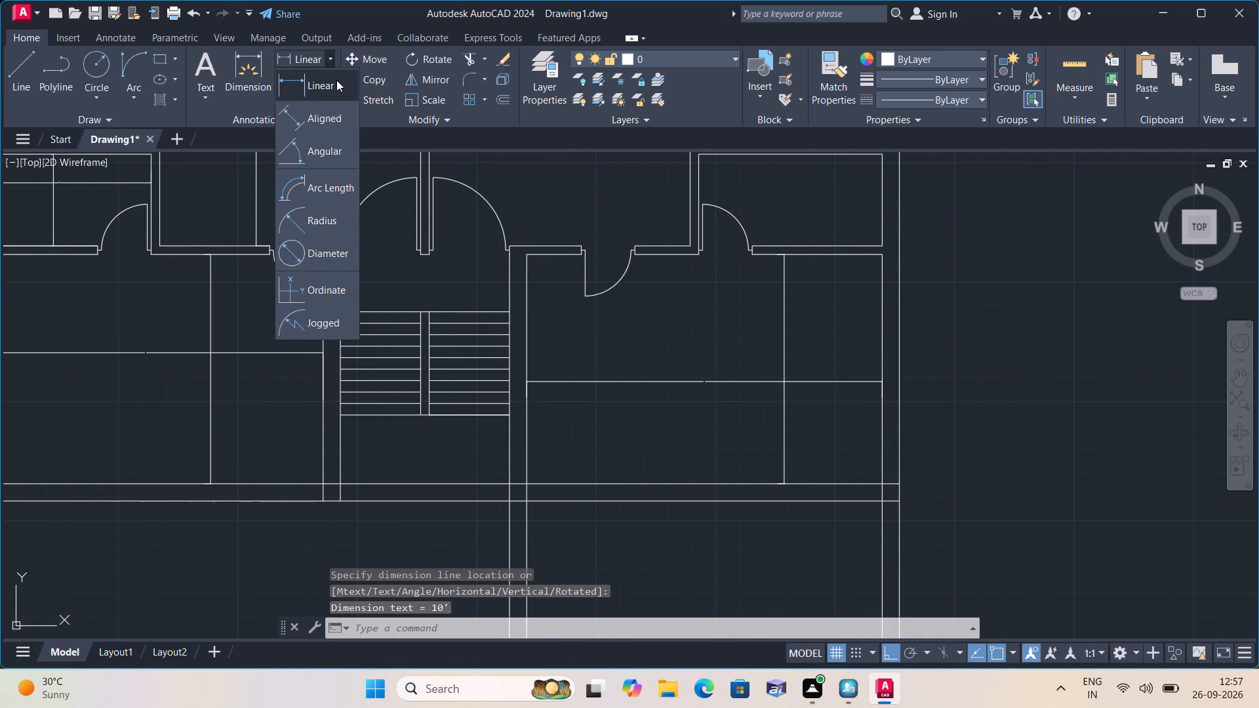
click(326, 81)
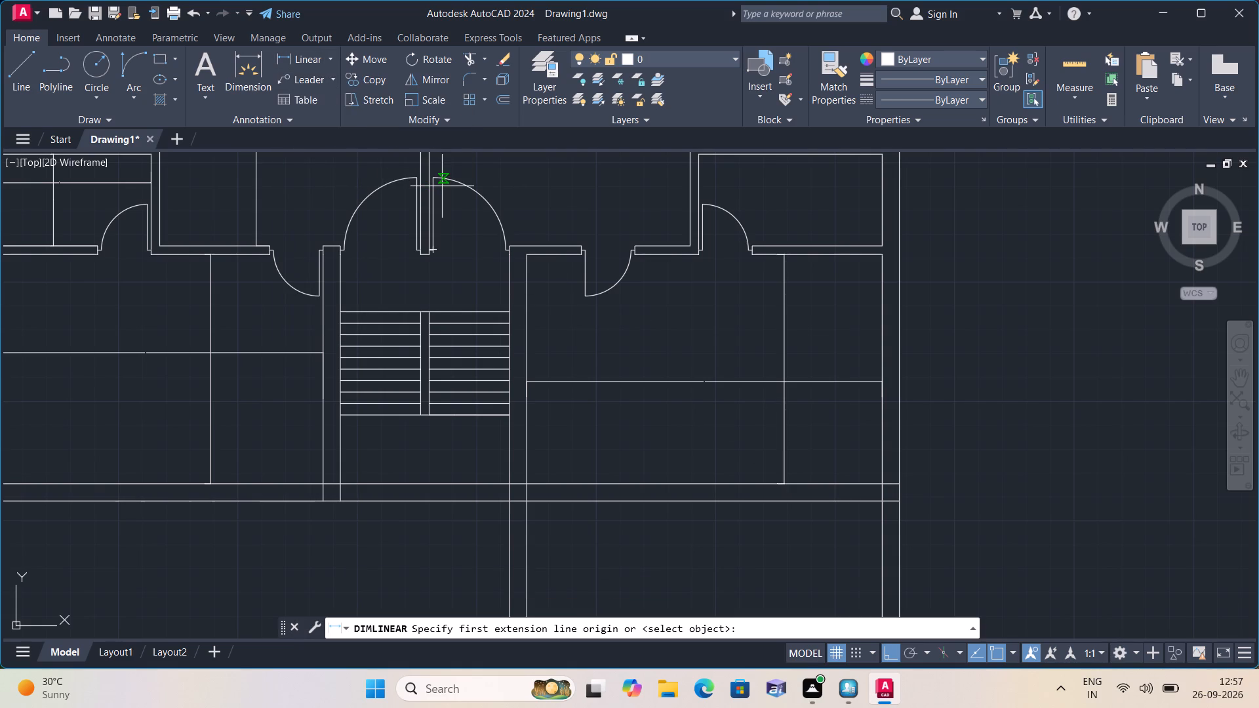
middle_drag(442, 186, 464, 437)
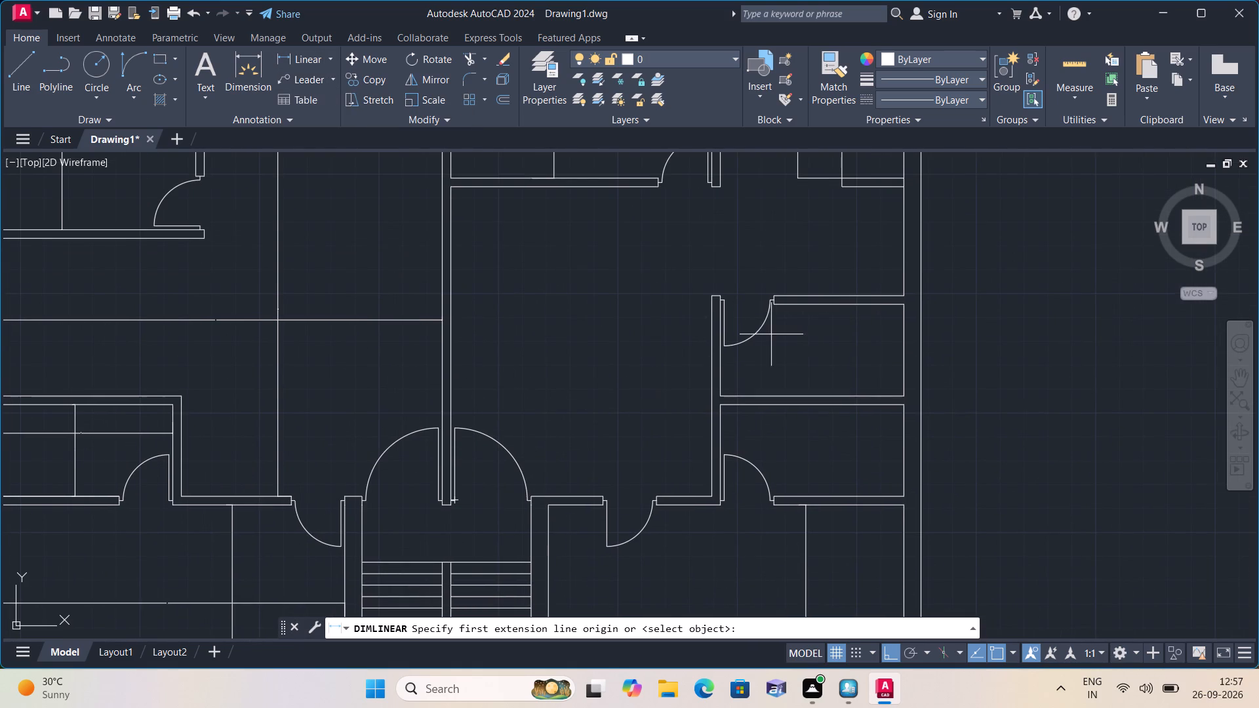
scroll(801, 320, up, 1)
click(801, 296)
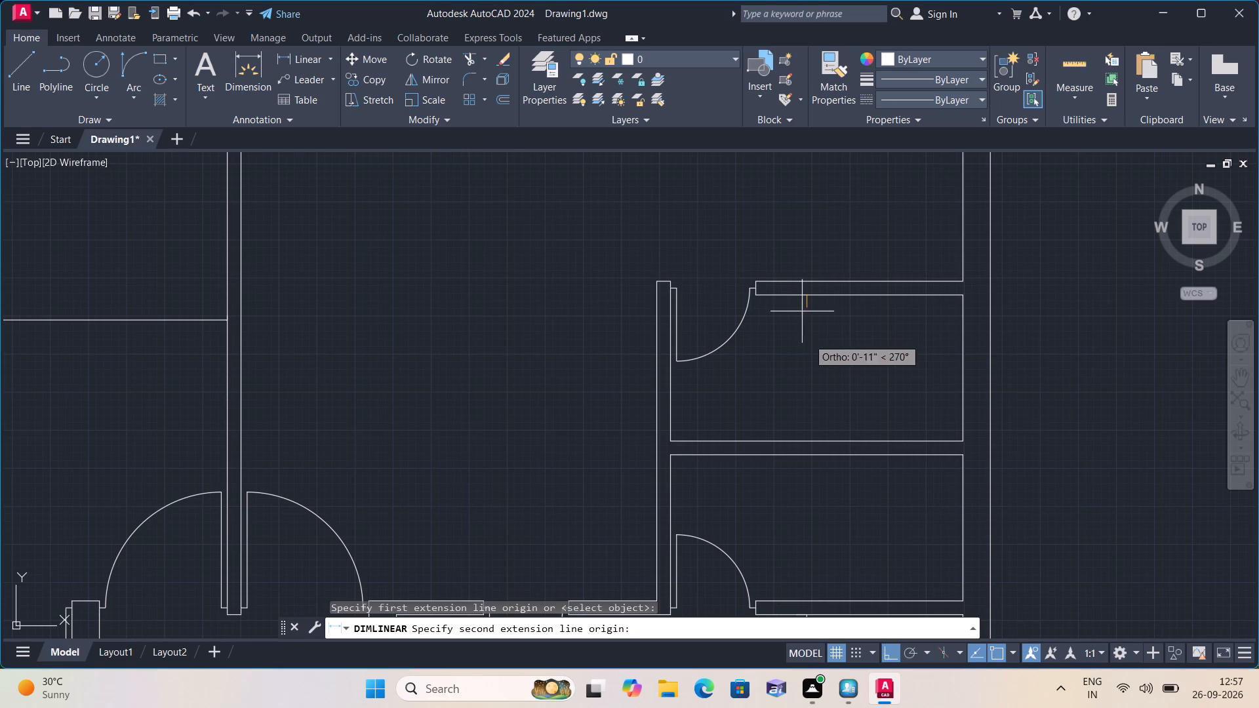
click(810, 439)
click(803, 407)
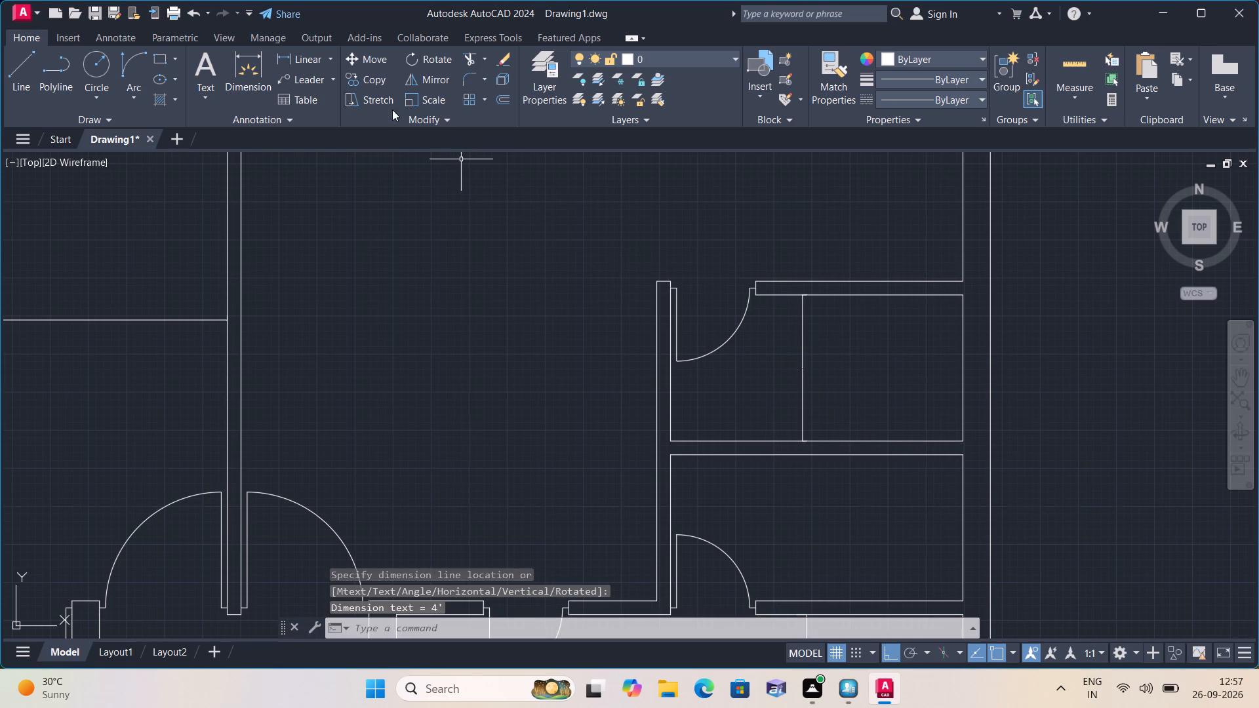
Add a horizontal linear dimension across the same small room, from the west partition's inner face to the east outer wall's inner face.
click(332, 58)
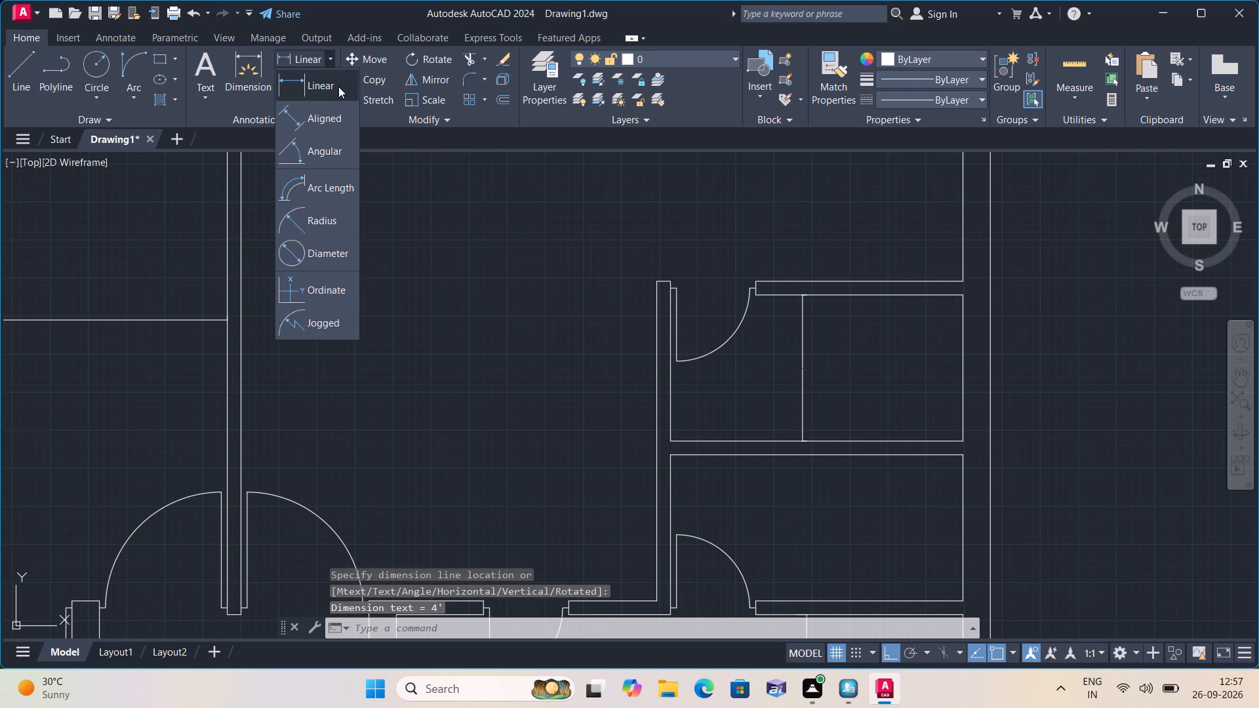
click(338, 87)
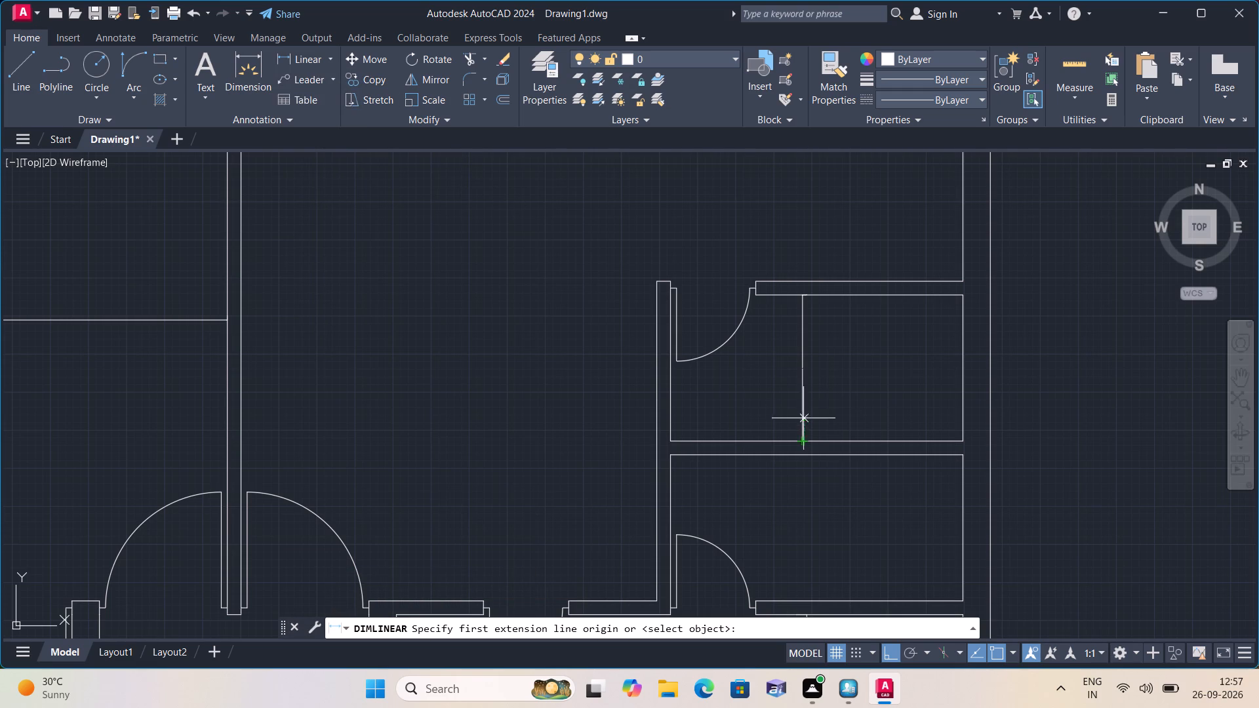
click(669, 399)
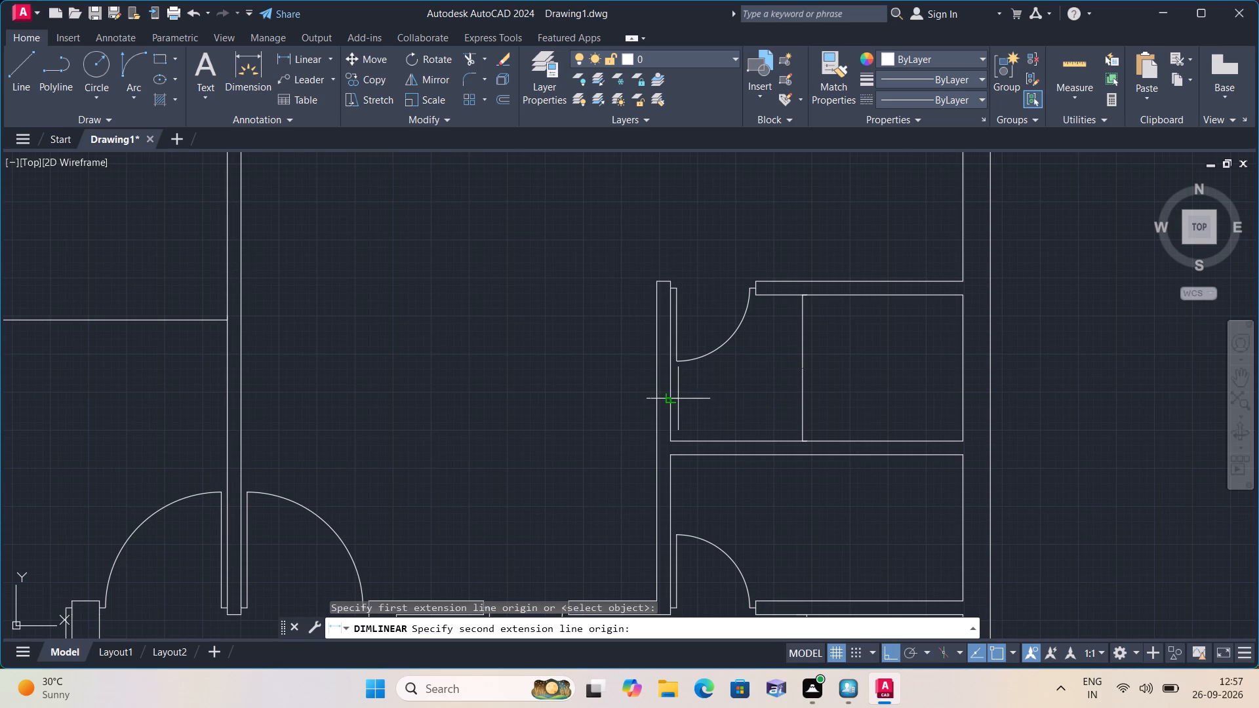
click(960, 397)
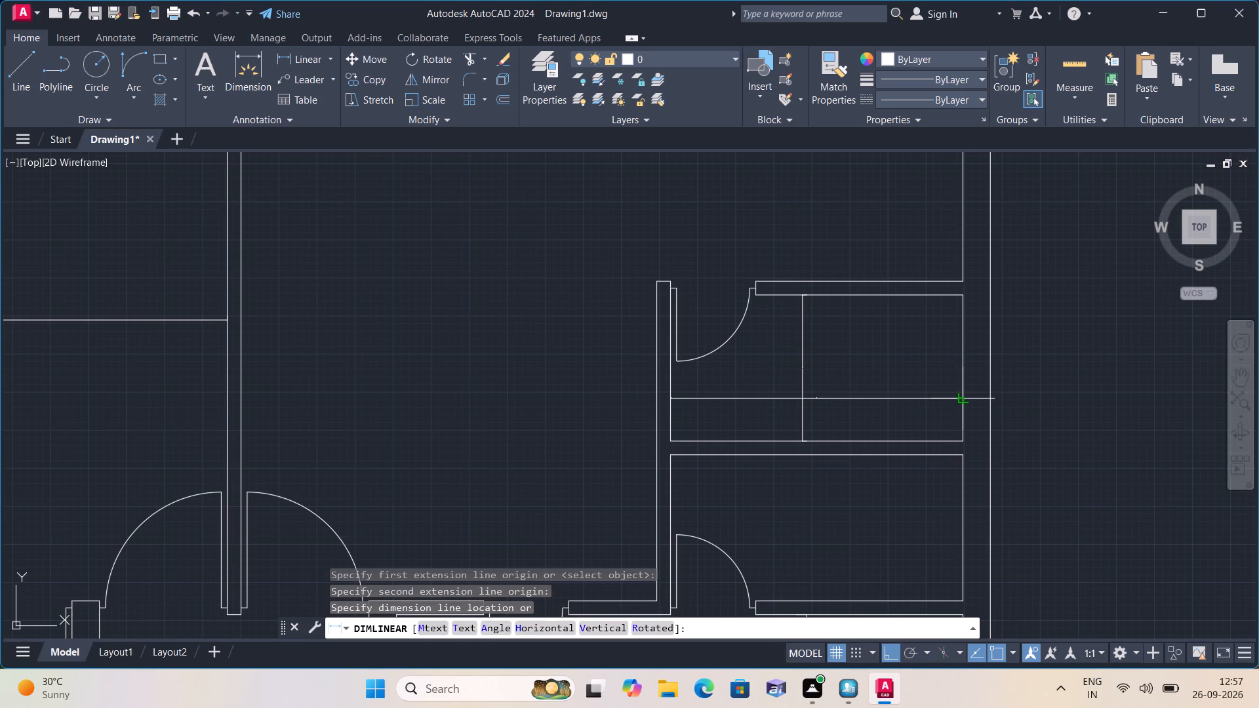
click(946, 387)
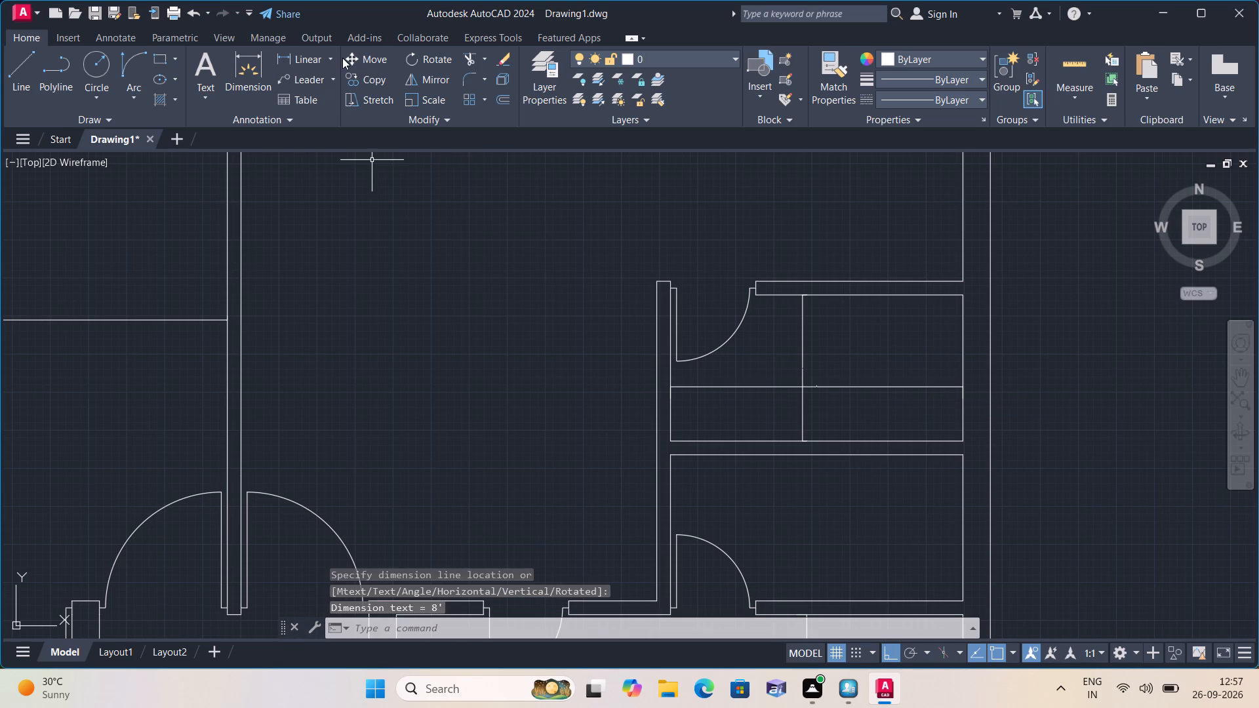
Add a vertical linear dimension in the small room directly south of it, between its north and south partitions' inner faces.
click(329, 56)
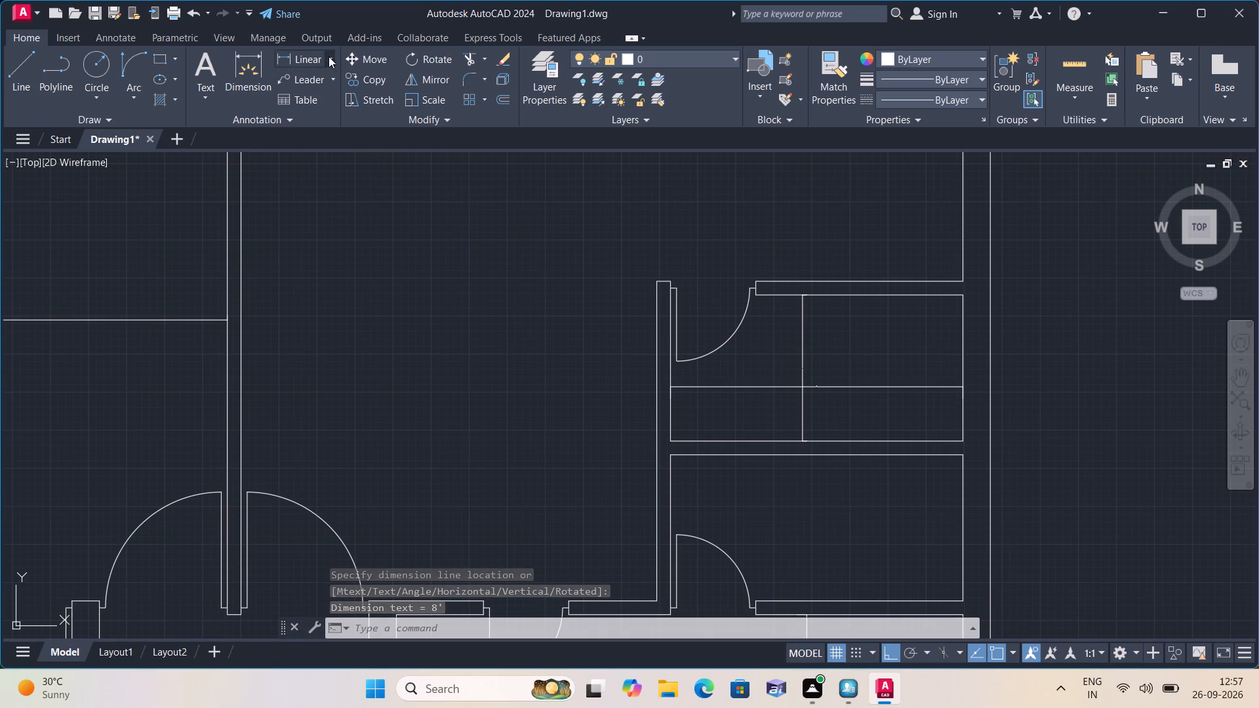
click(330, 76)
scroll(520, 258, down, 1)
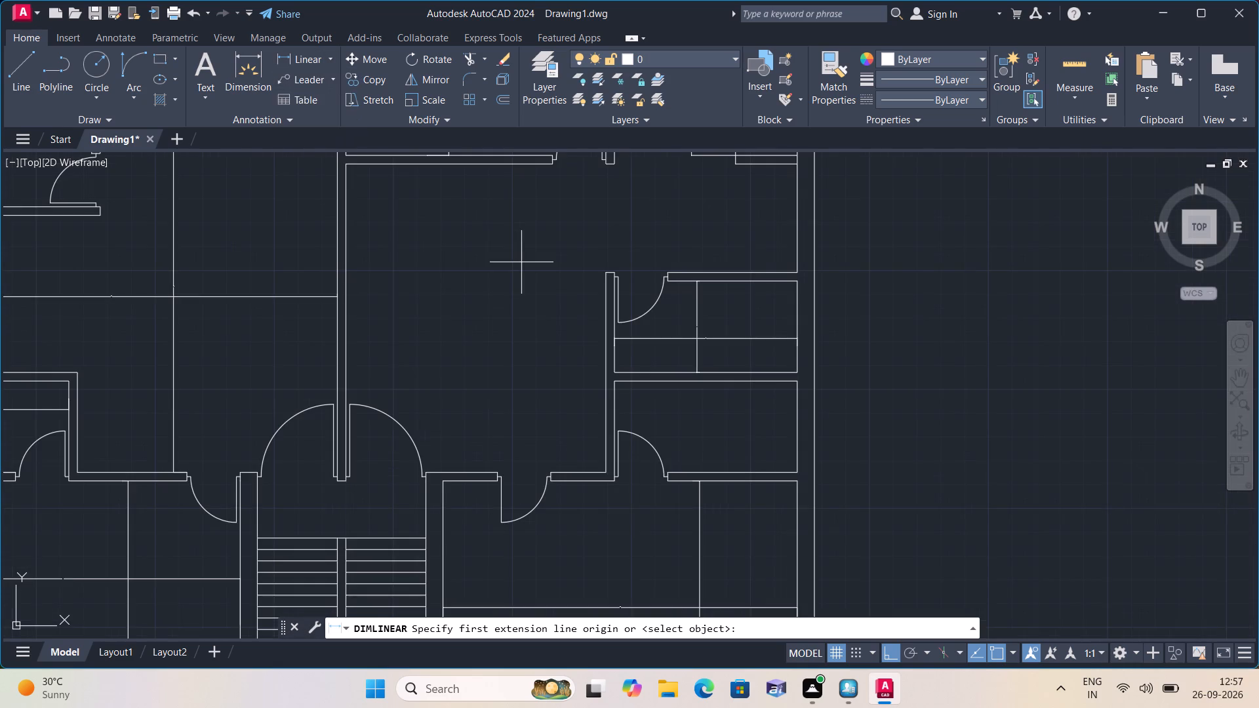
middle_drag(521, 262, 456, 167)
scroll(667, 343, up, 1)
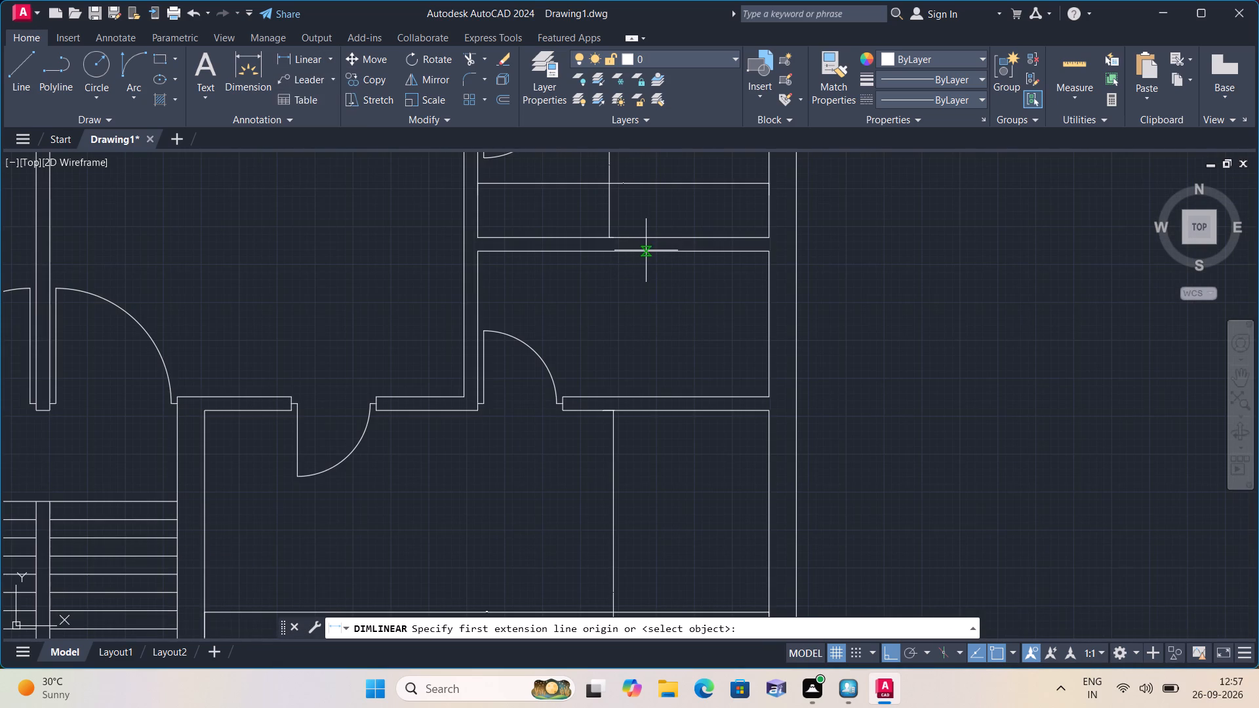
click(646, 250)
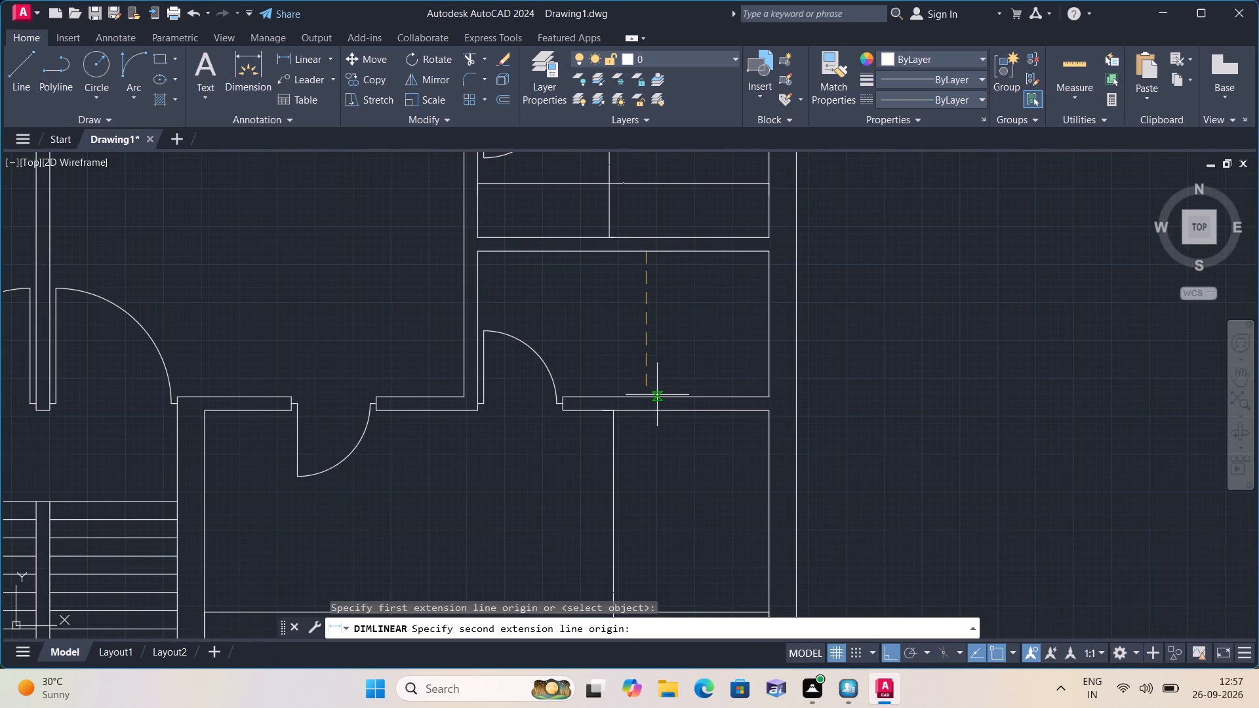
click(645, 397)
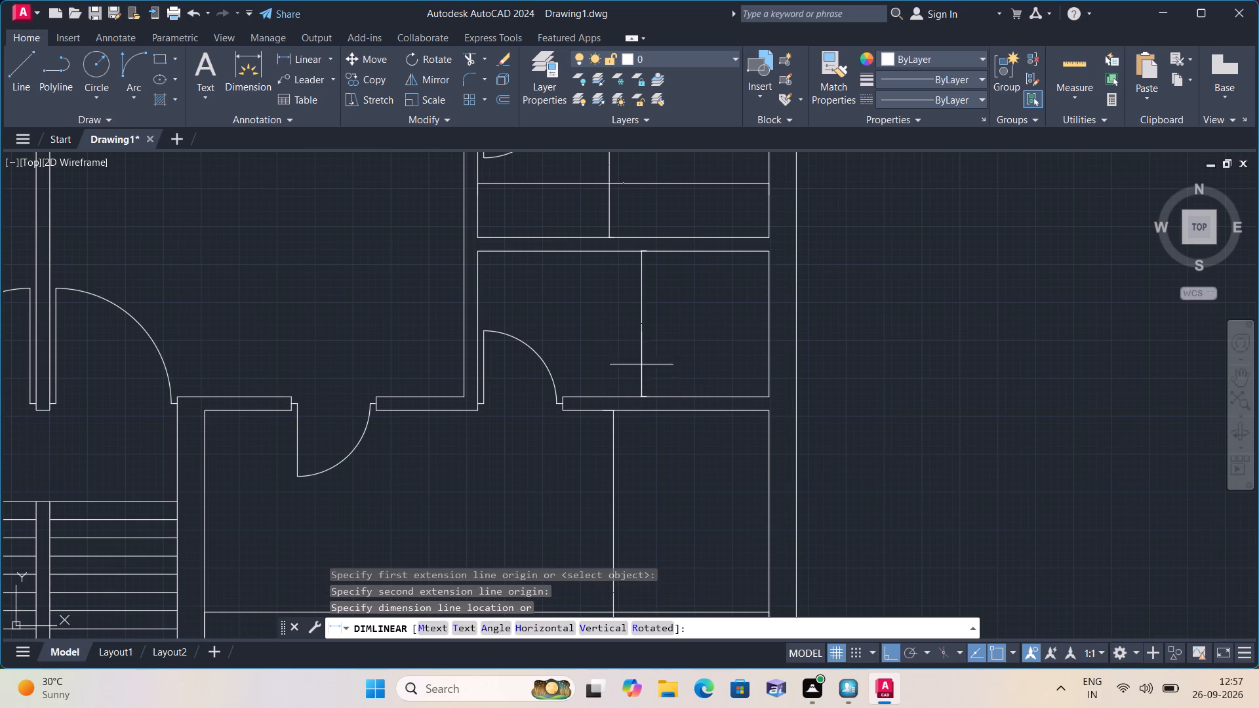
click(641, 356)
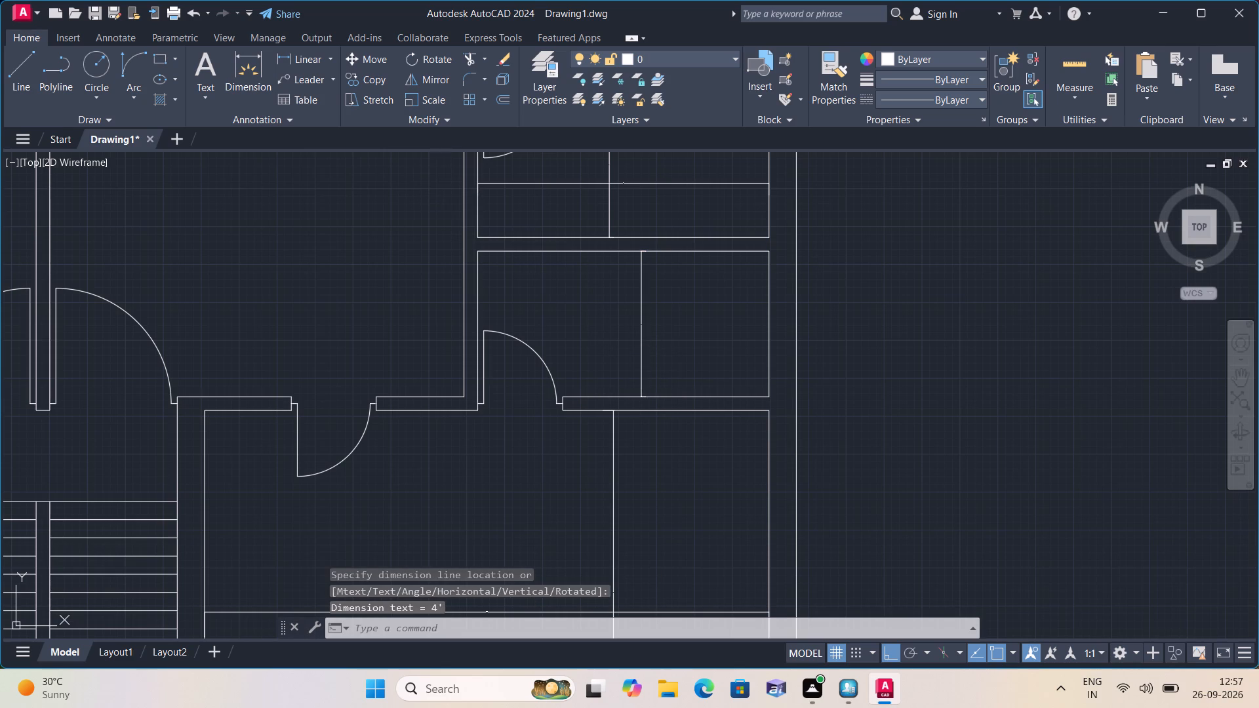
Add a horizontal linear dimension across this southern small room, from the west partition's inner face to the east outer wall's inner face.
click(334, 55)
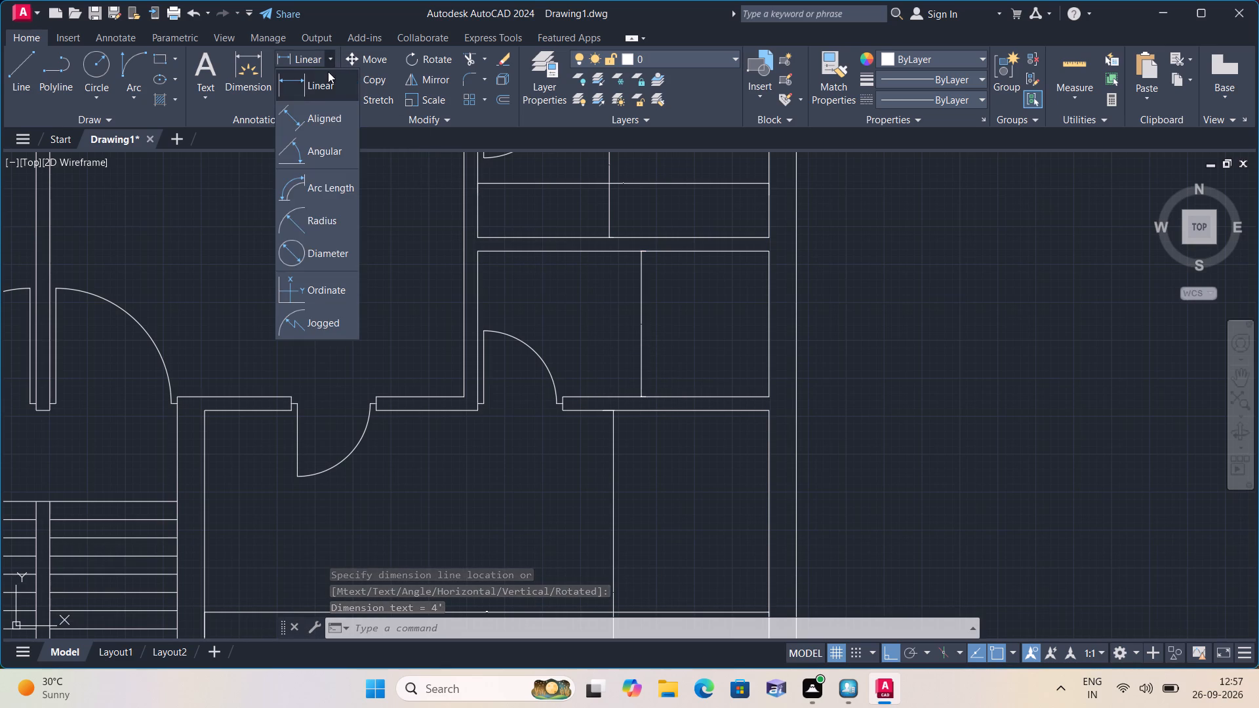
click(316, 91)
middle_drag(359, 286, 359, 365)
scroll(359, 286, down, 1)
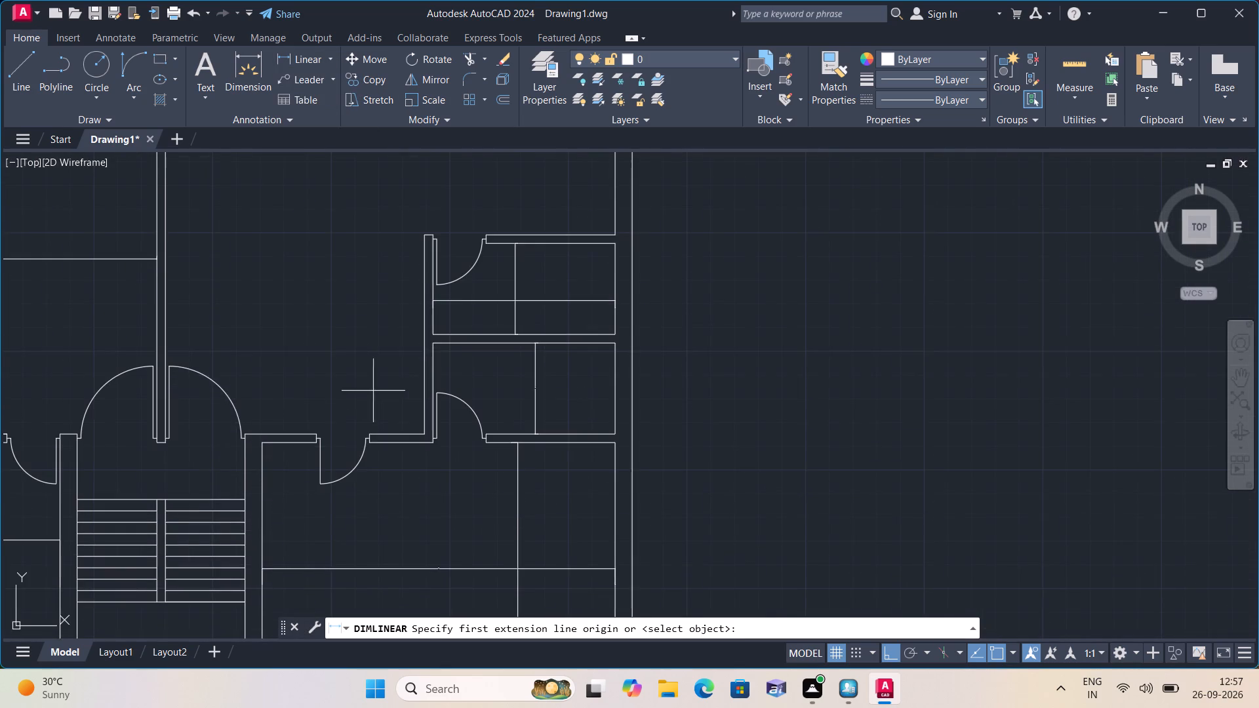
scroll(420, 401, down, 1)
scroll(435, 379, up, 2)
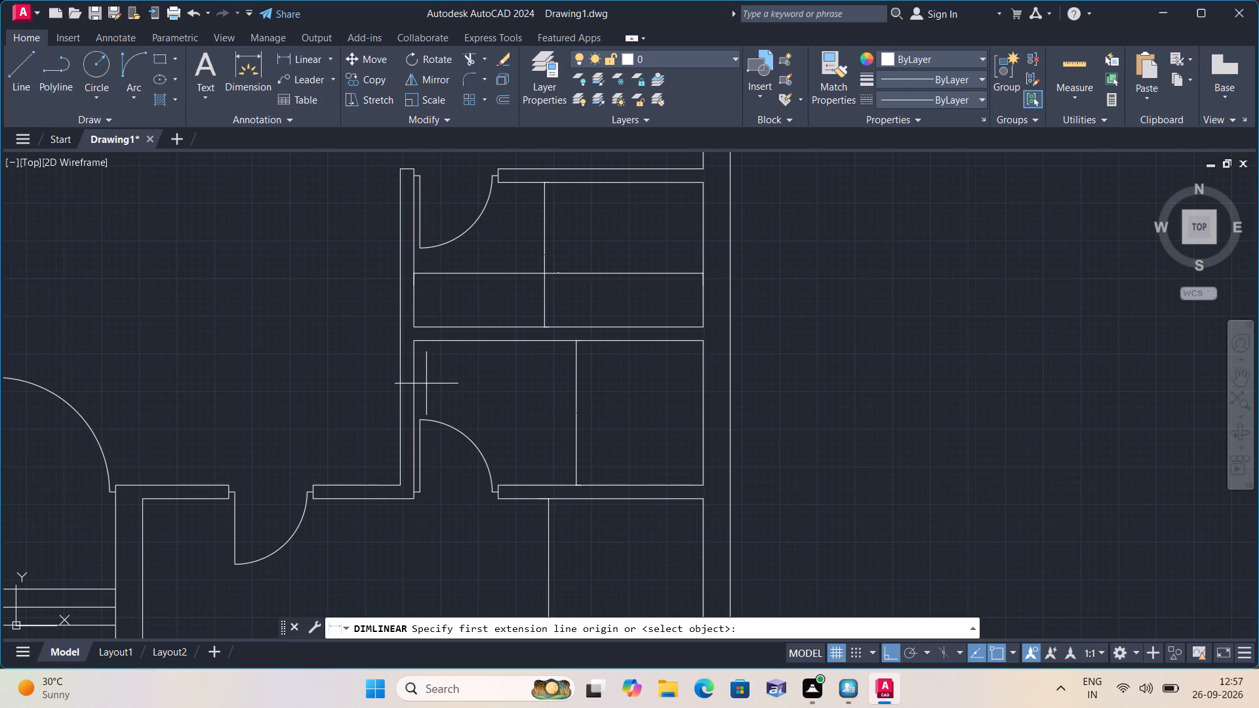
click(412, 390)
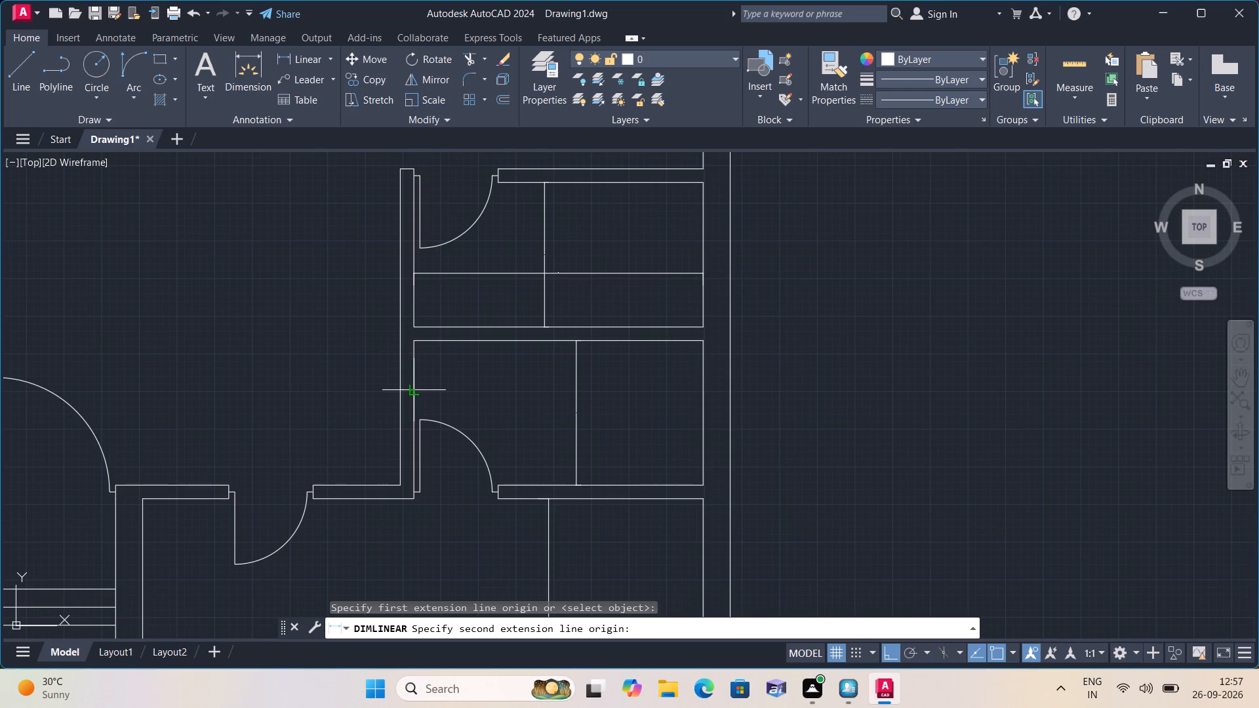
click(705, 387)
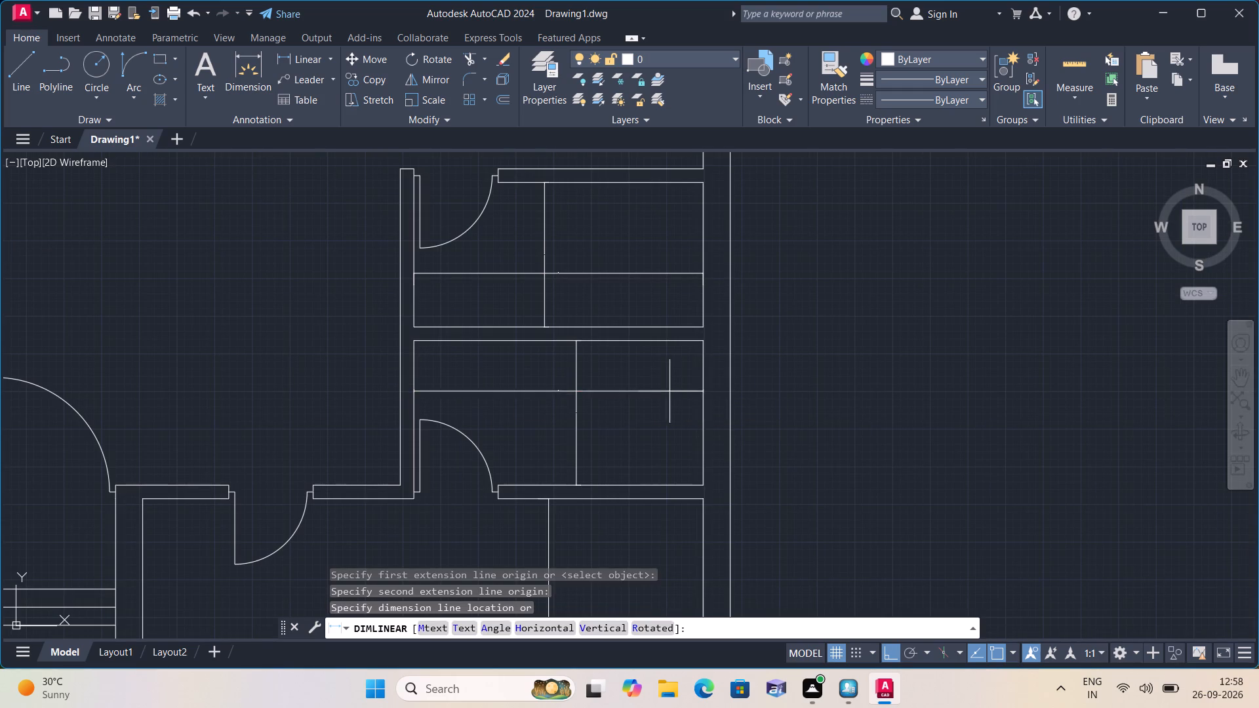
click(628, 397)
Select all the similar linear dimensions across the floor plan and set their text height to 6".
scroll(630, 393, down, 2)
scroll(630, 393, up, 2)
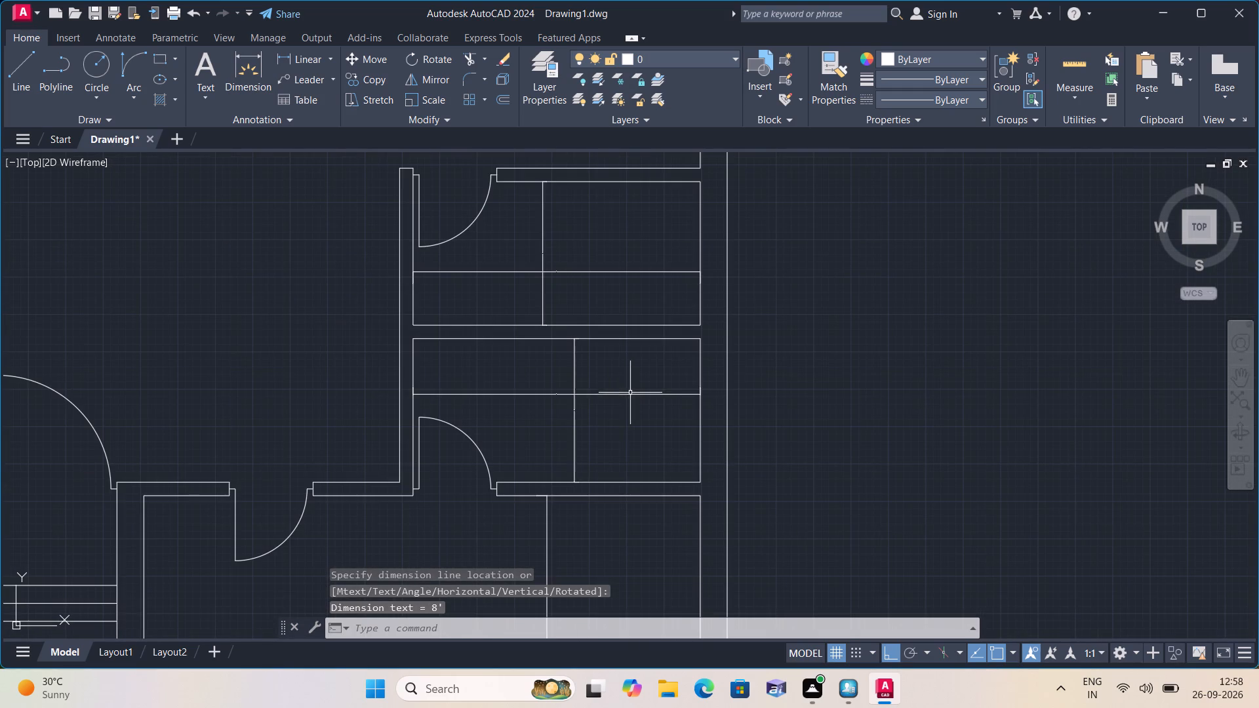
click(626, 416)
click(555, 378)
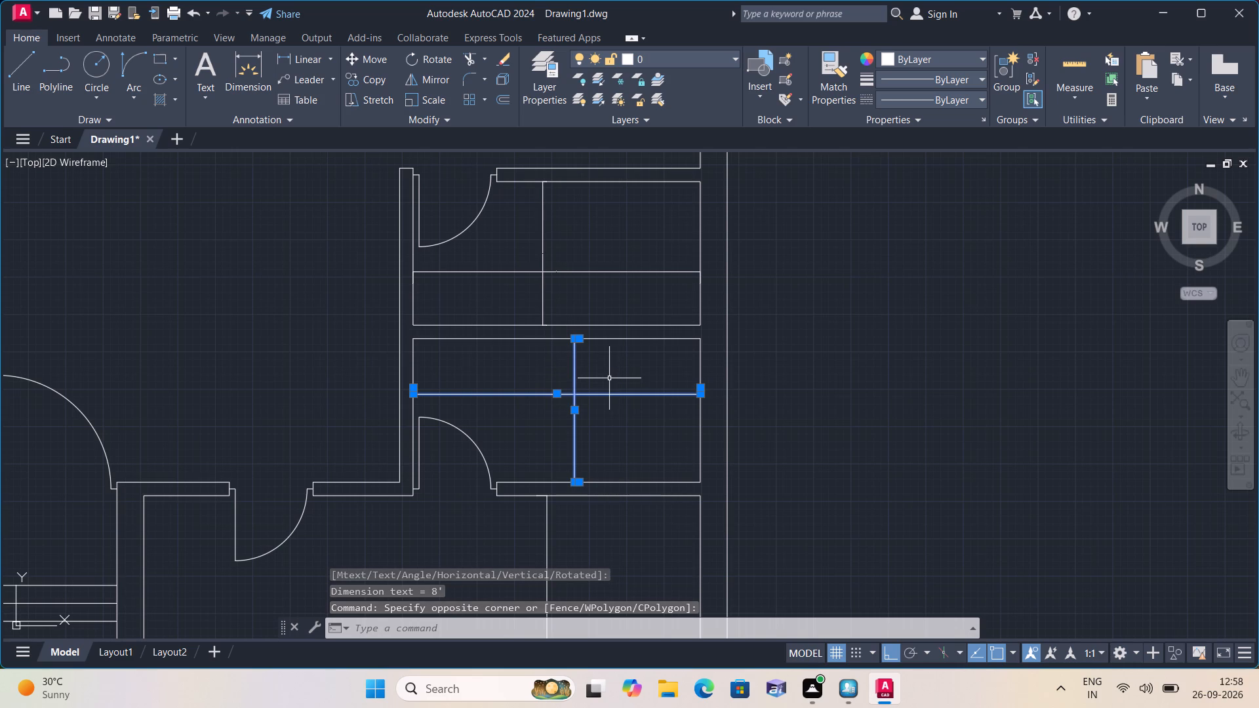
right_click(487, 378)
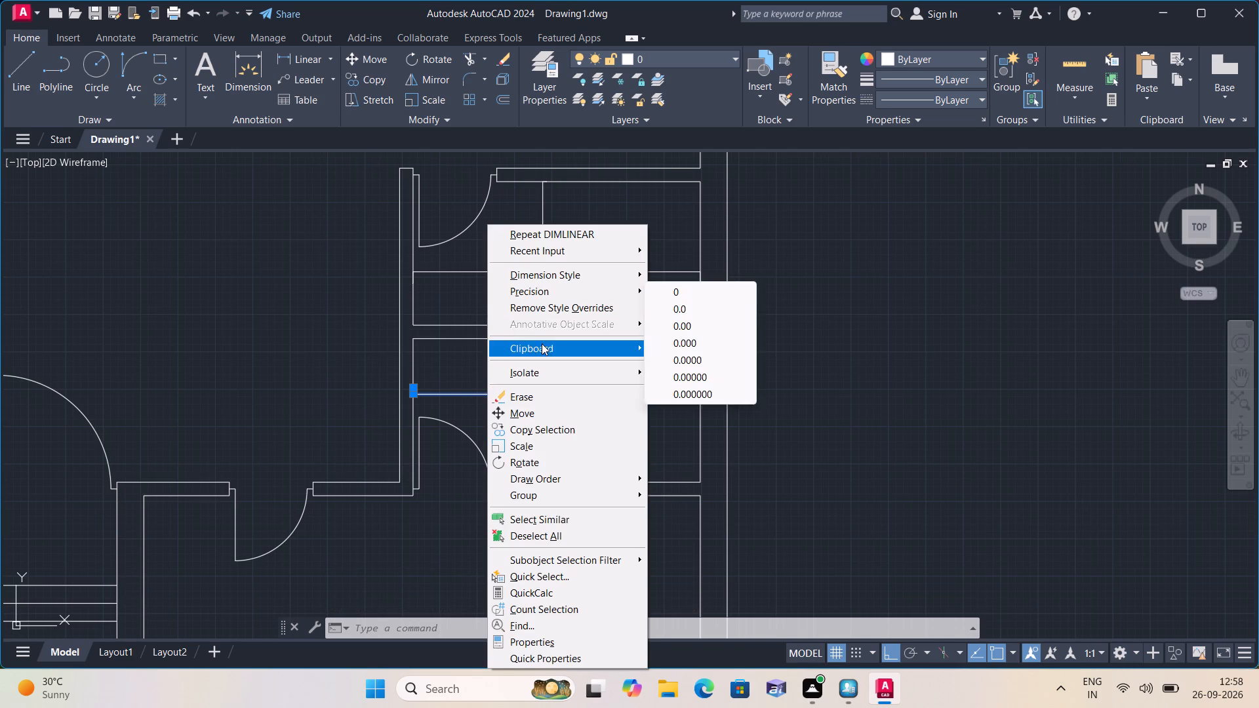
click(534, 515)
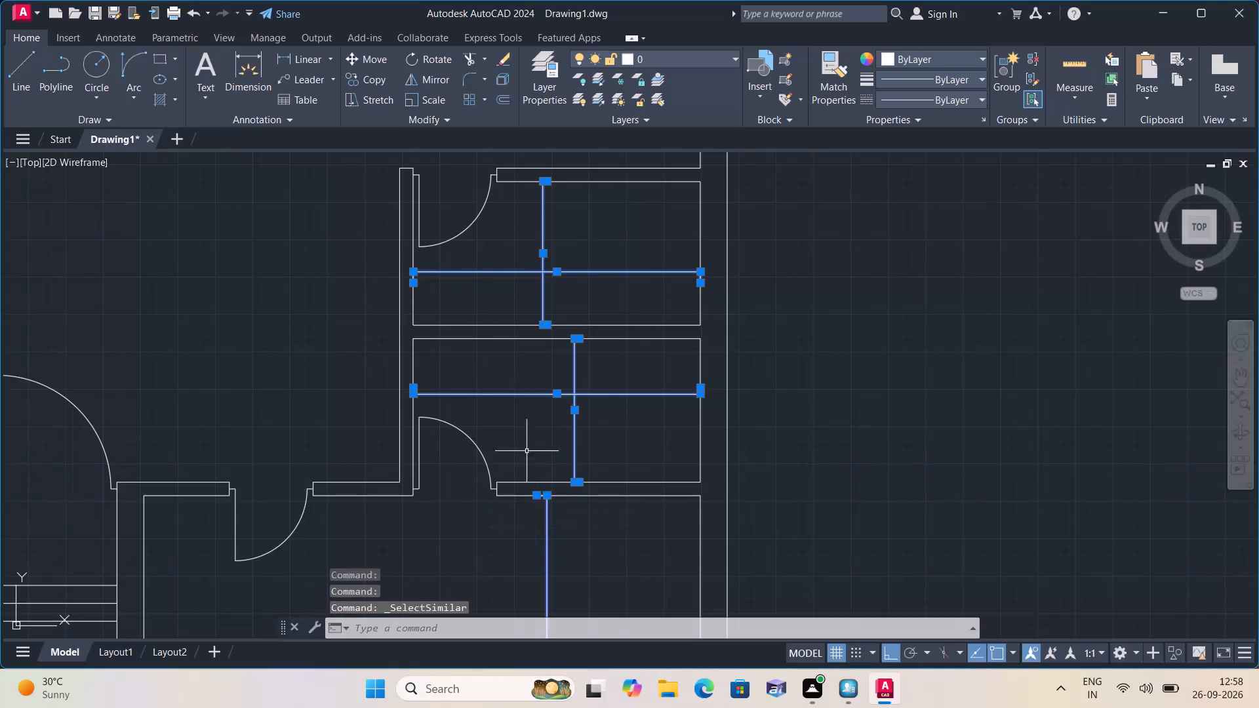
scroll(527, 433, down, 2)
right_click(740, 363)
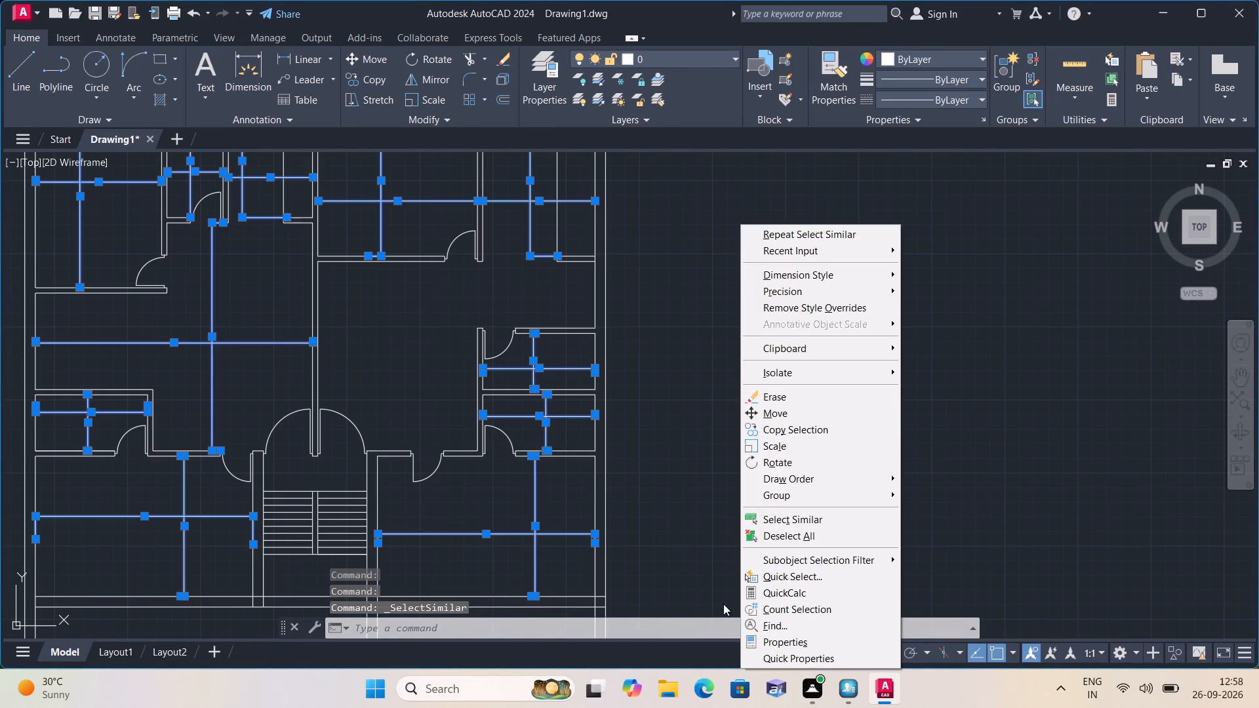
click(788, 640)
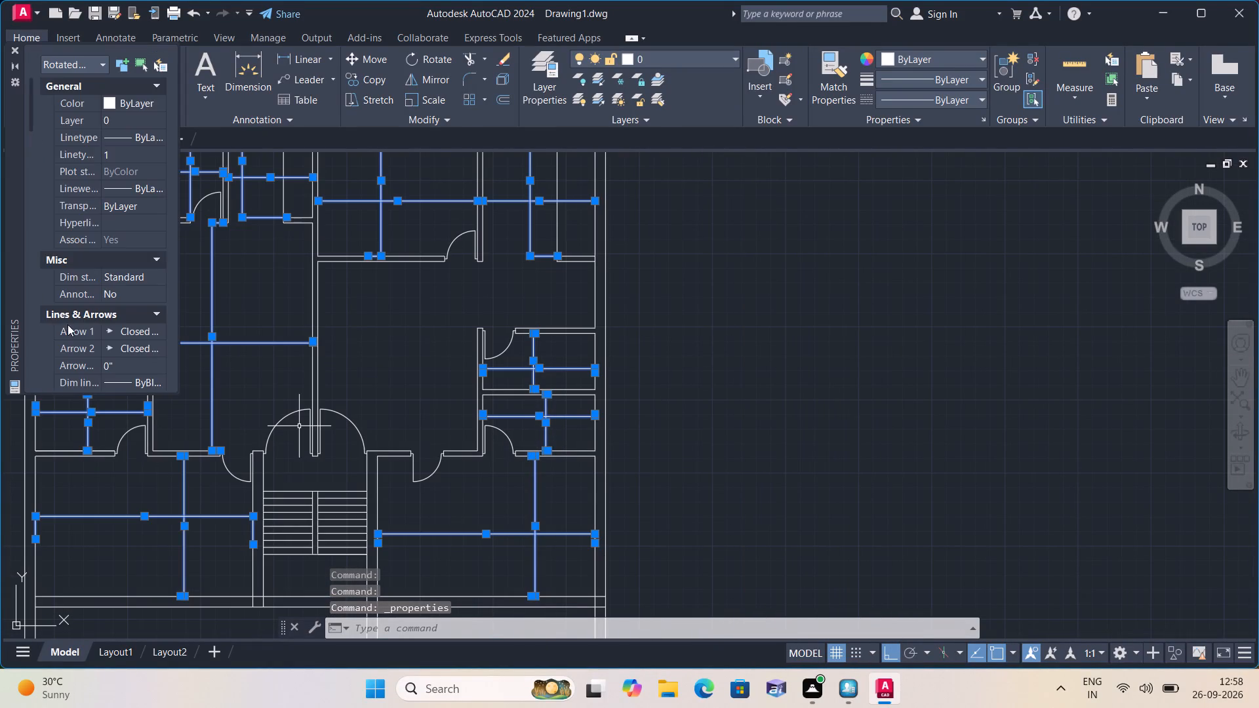
scroll(68, 320, down, 5)
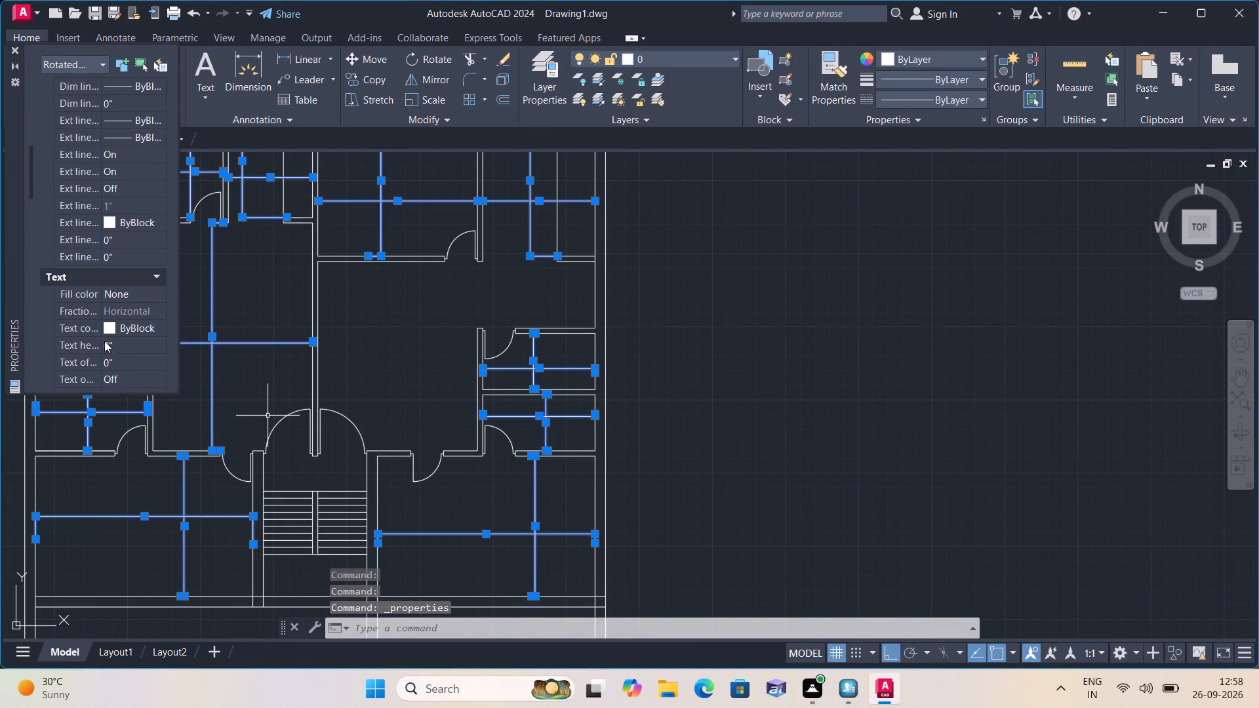
click(123, 342)
key(BackSpace)
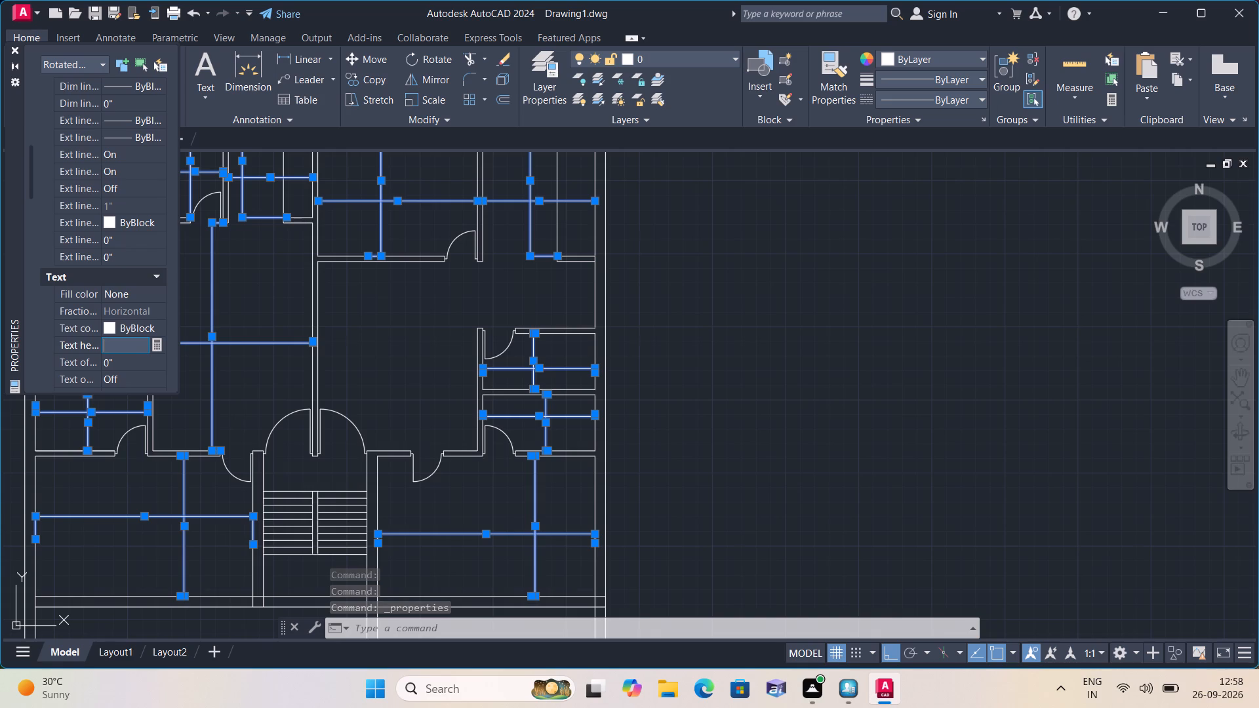
text(6")
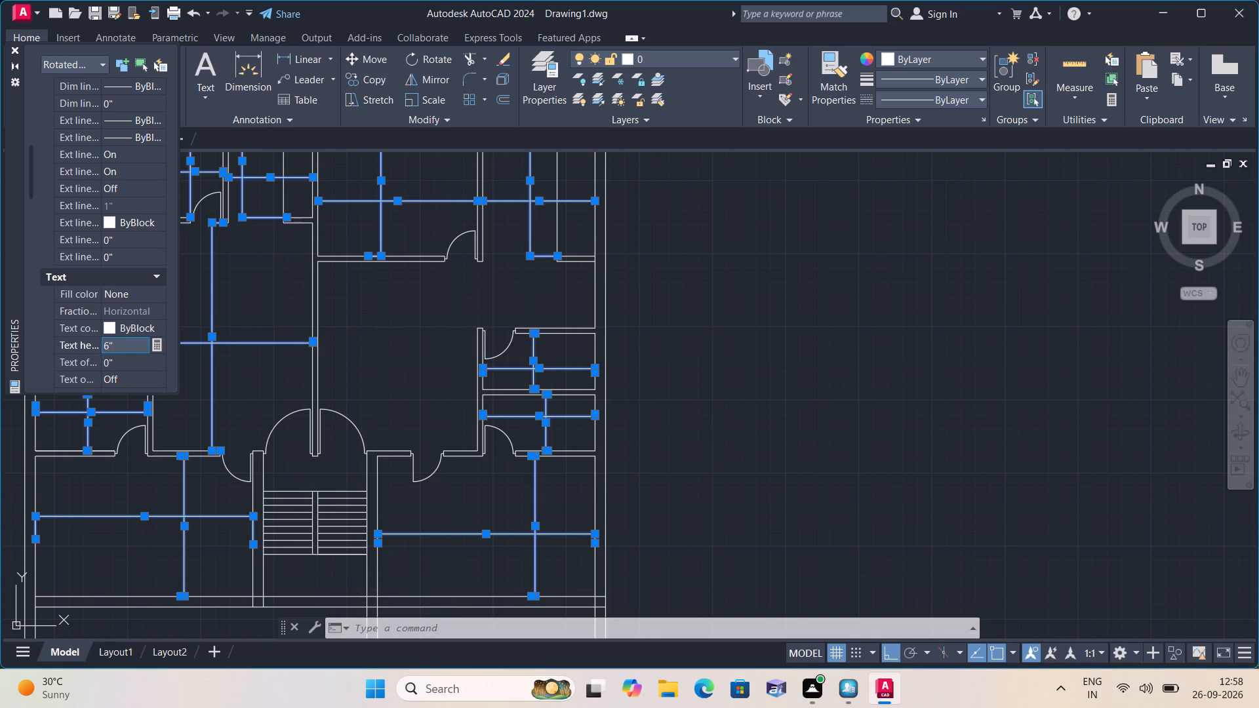
drag(636, 305, 647, 304)
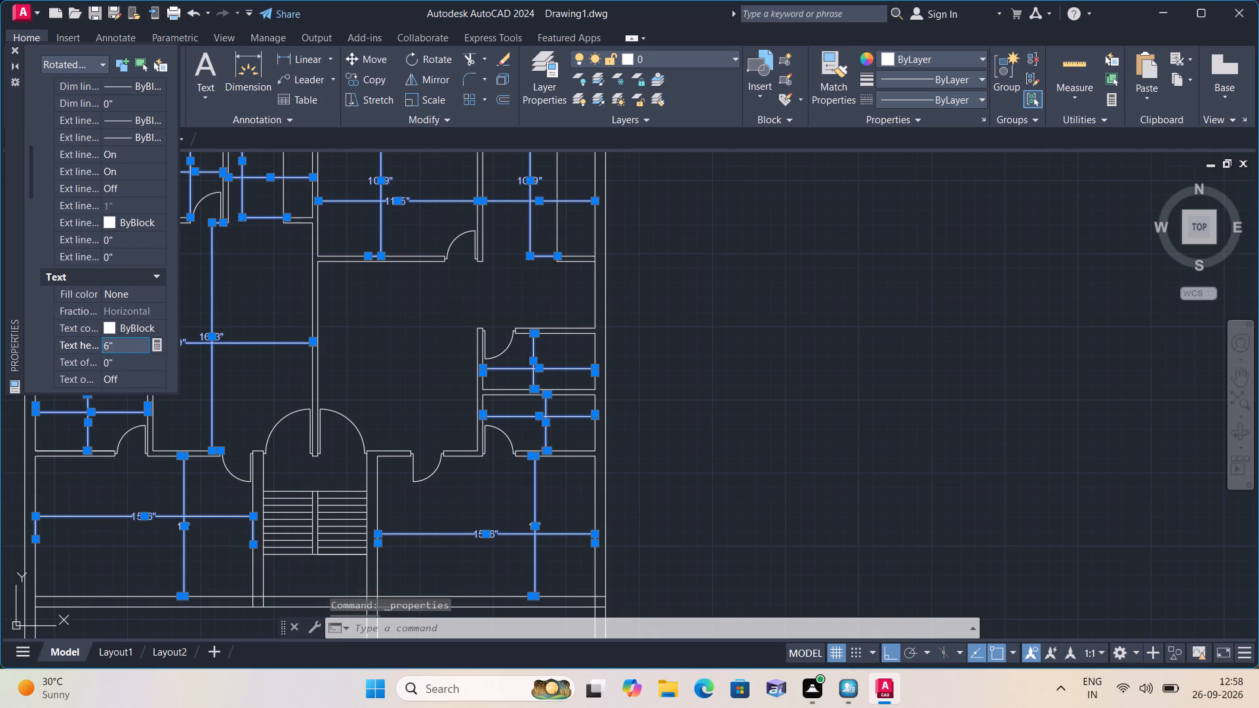
click(19, 47)
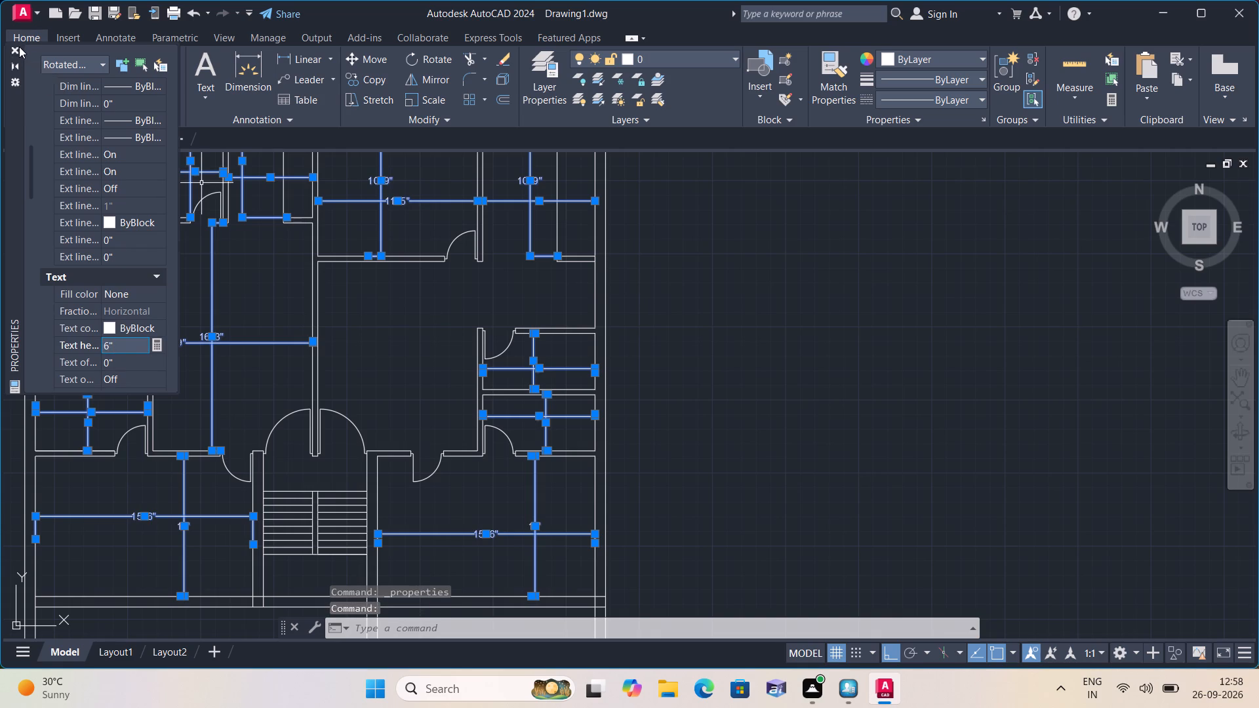
key(Escape)
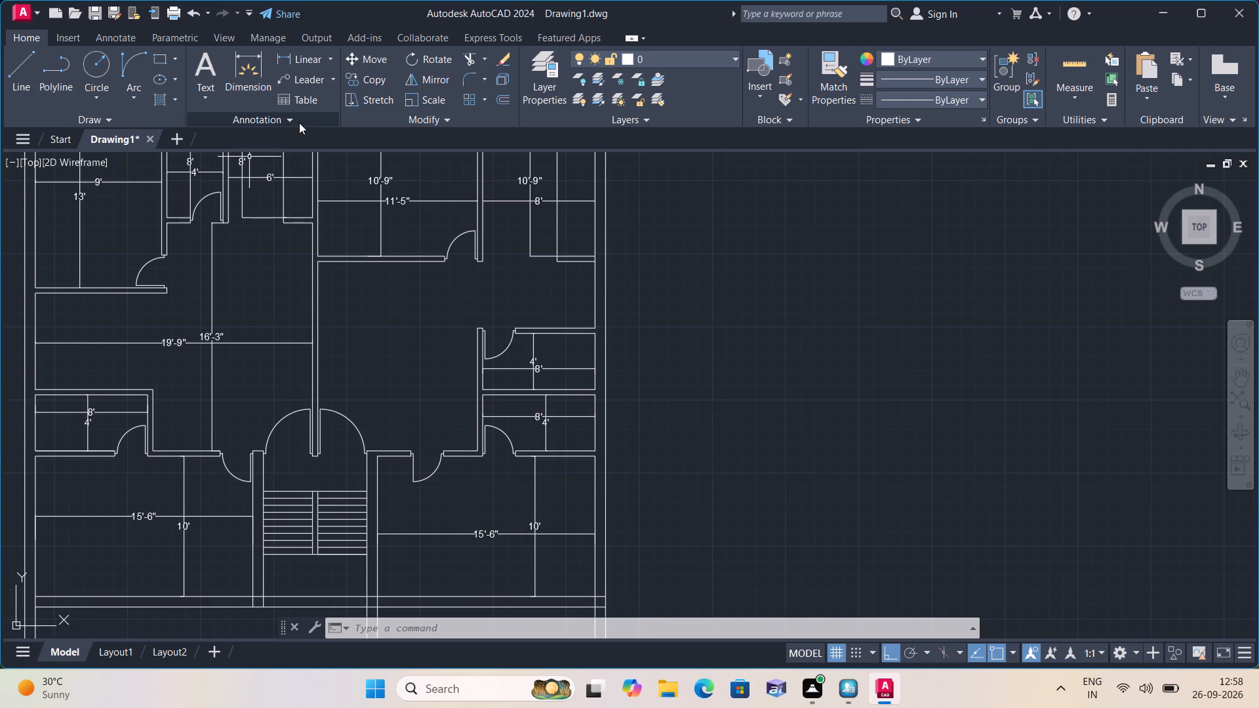
Examine the dimension text in the rooms across the whole floor plan.
scroll(410, 408, down, 1)
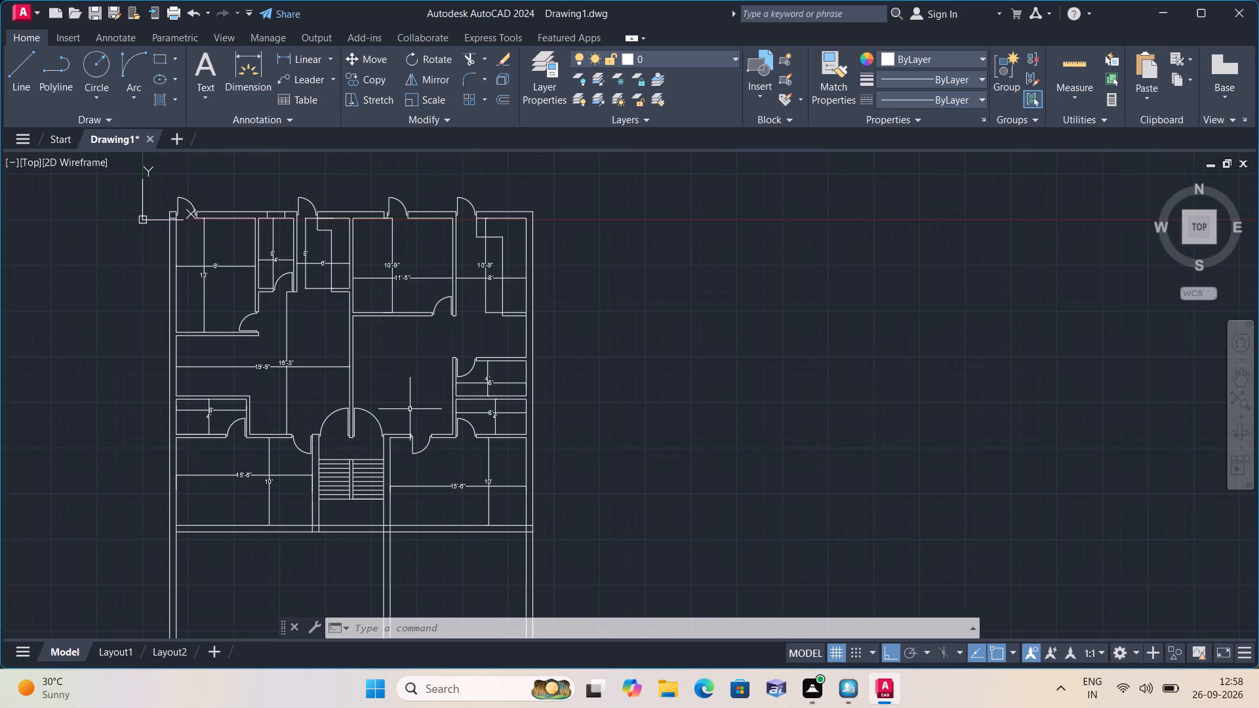
scroll(410, 409, up, 1)
middle_drag(389, 383, 426, 392)
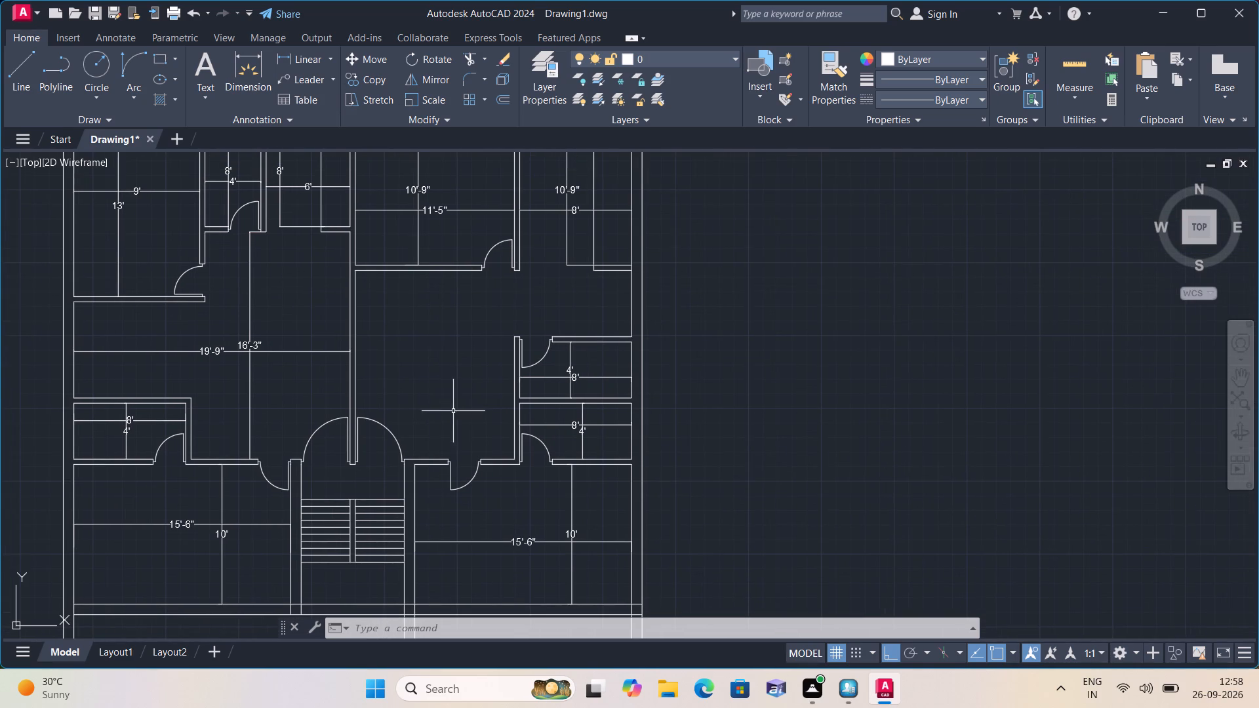
middle_drag(342, 406, 614, 431)
scroll(345, 403, down, 1)
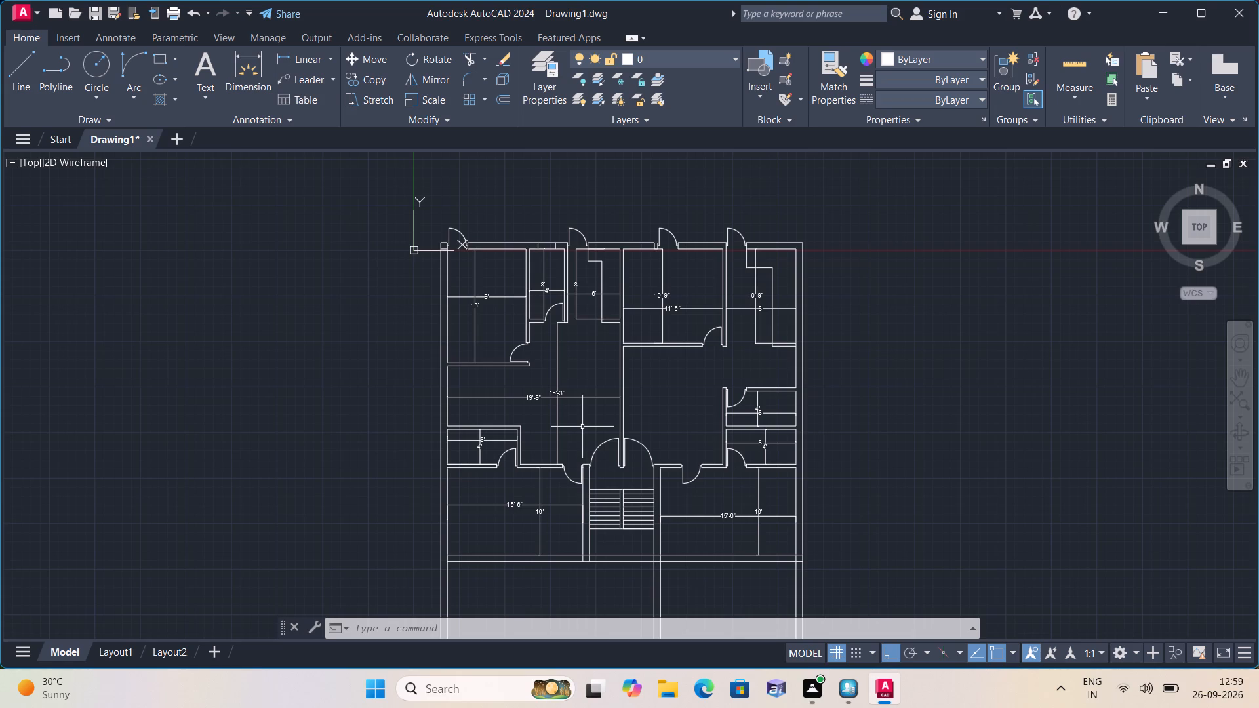
scroll(559, 391, up, 1)
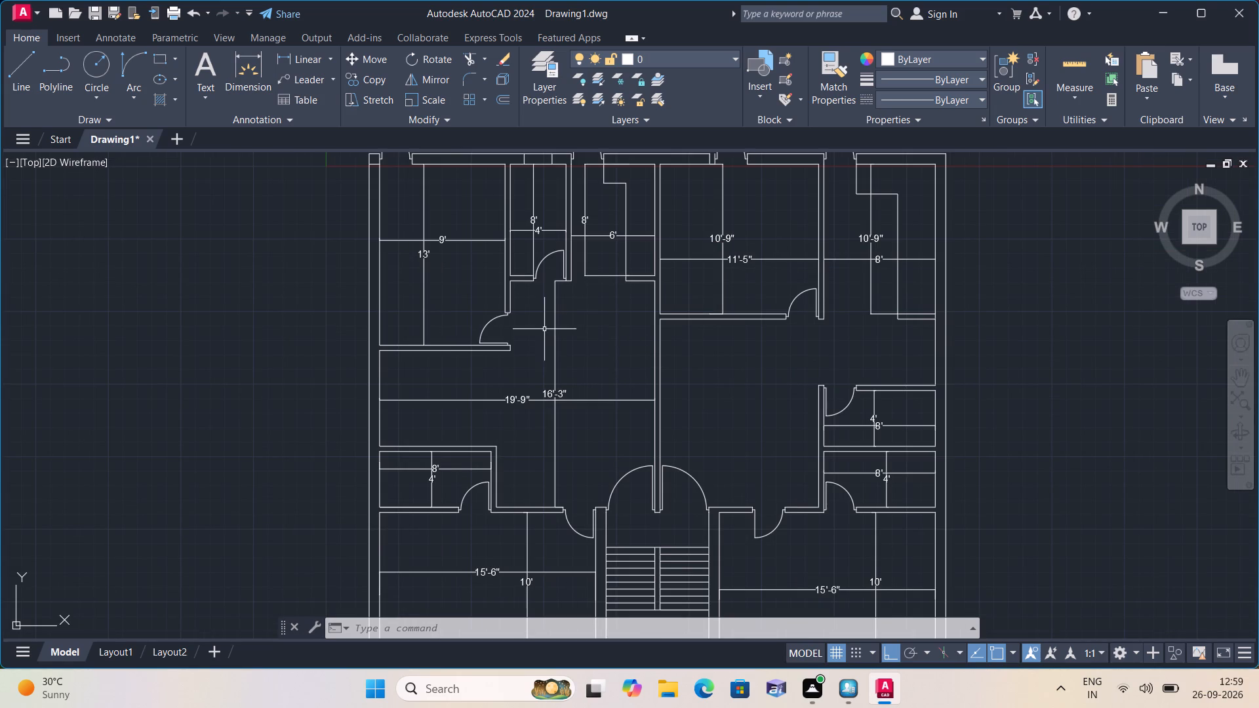
middle_drag(544, 329, 633, 472)
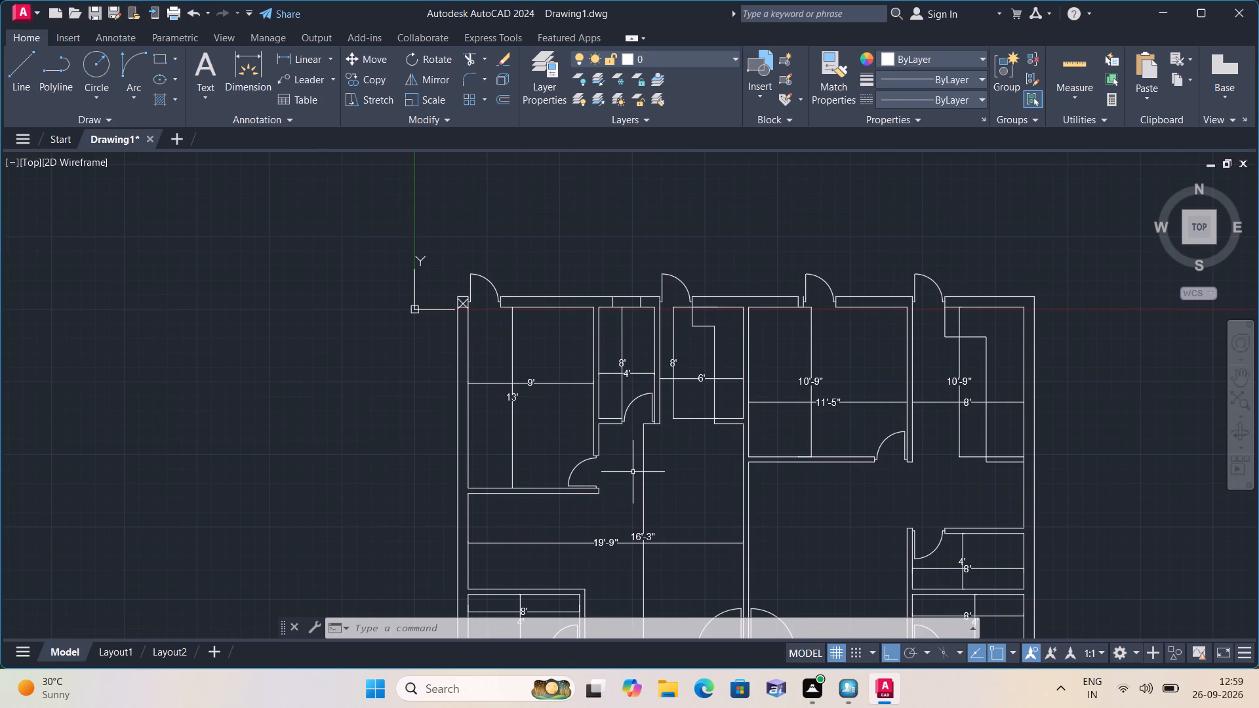
scroll(732, 473, up, 1)
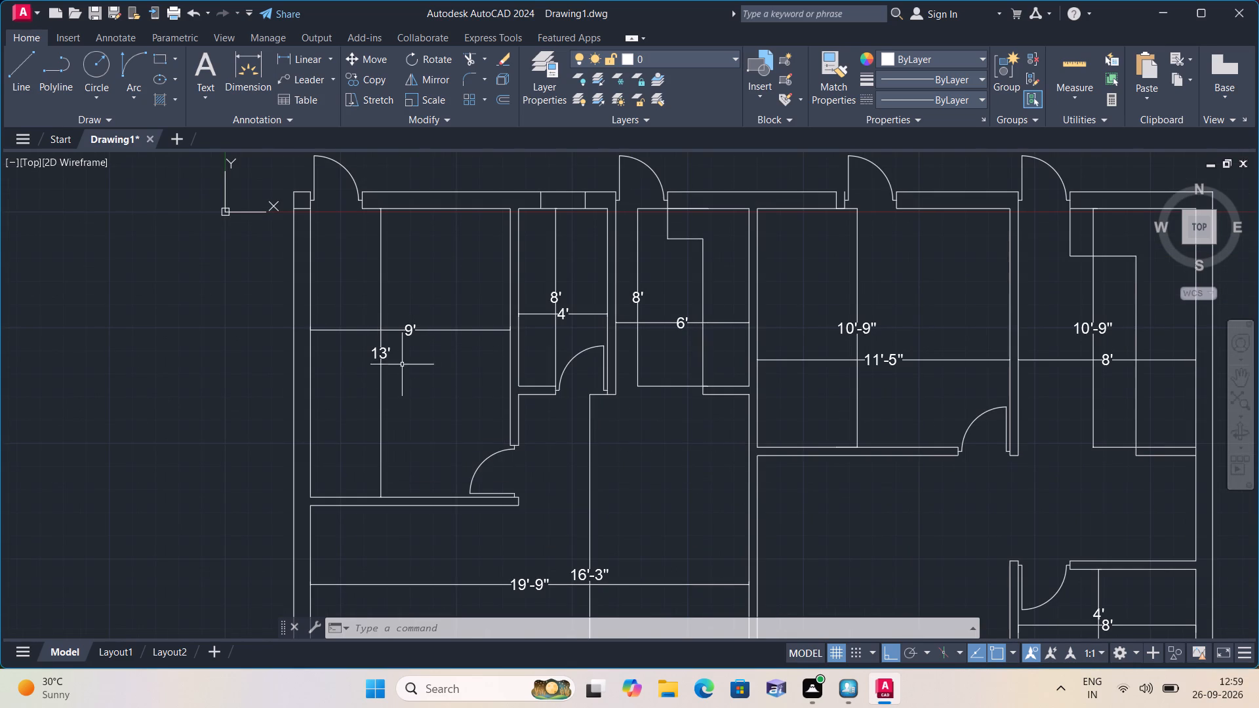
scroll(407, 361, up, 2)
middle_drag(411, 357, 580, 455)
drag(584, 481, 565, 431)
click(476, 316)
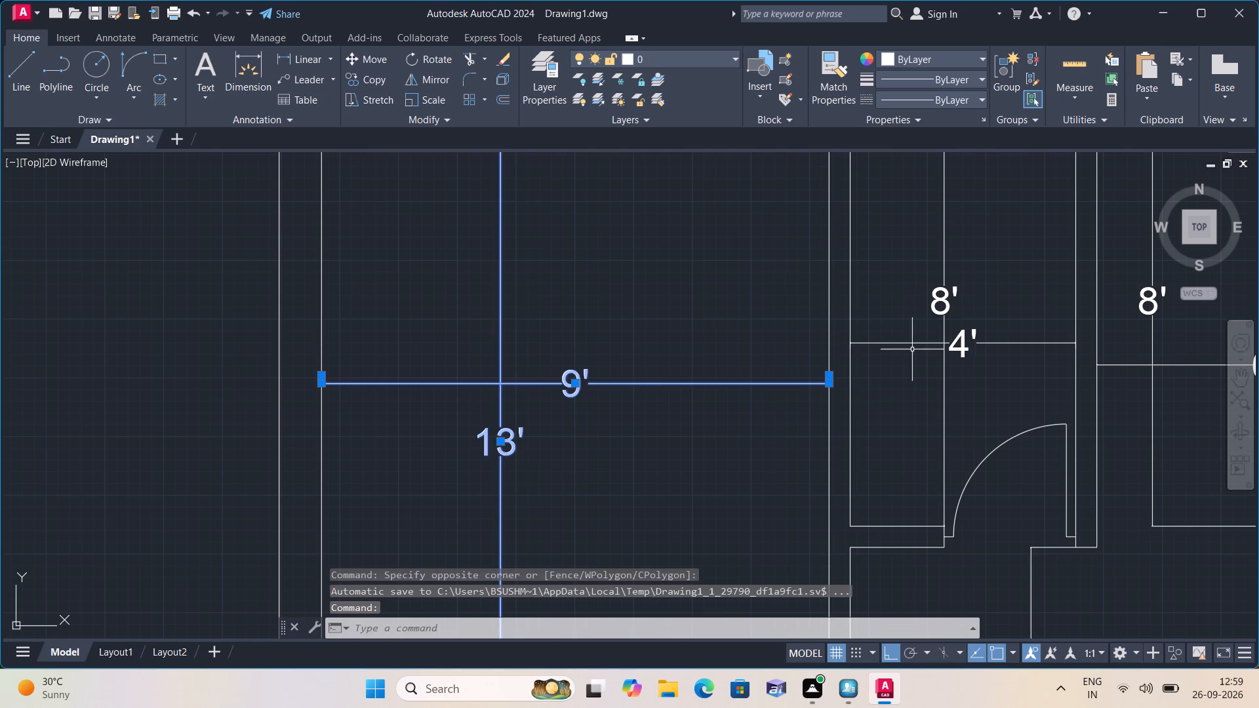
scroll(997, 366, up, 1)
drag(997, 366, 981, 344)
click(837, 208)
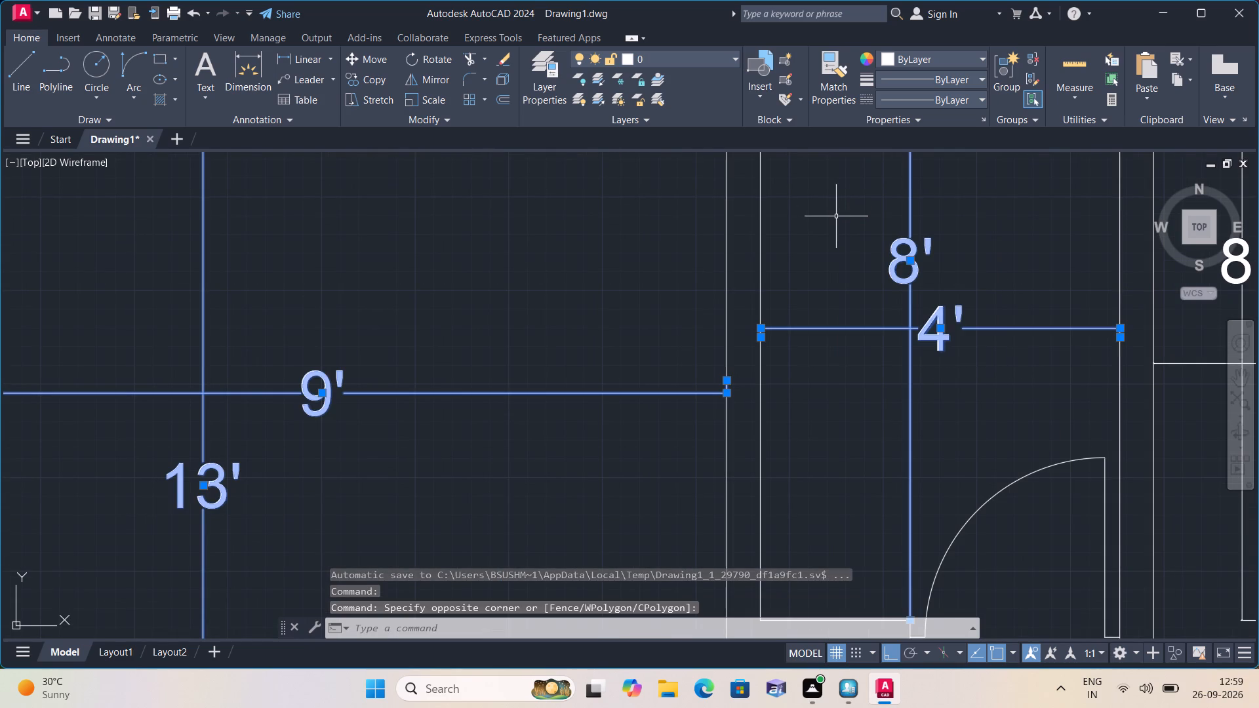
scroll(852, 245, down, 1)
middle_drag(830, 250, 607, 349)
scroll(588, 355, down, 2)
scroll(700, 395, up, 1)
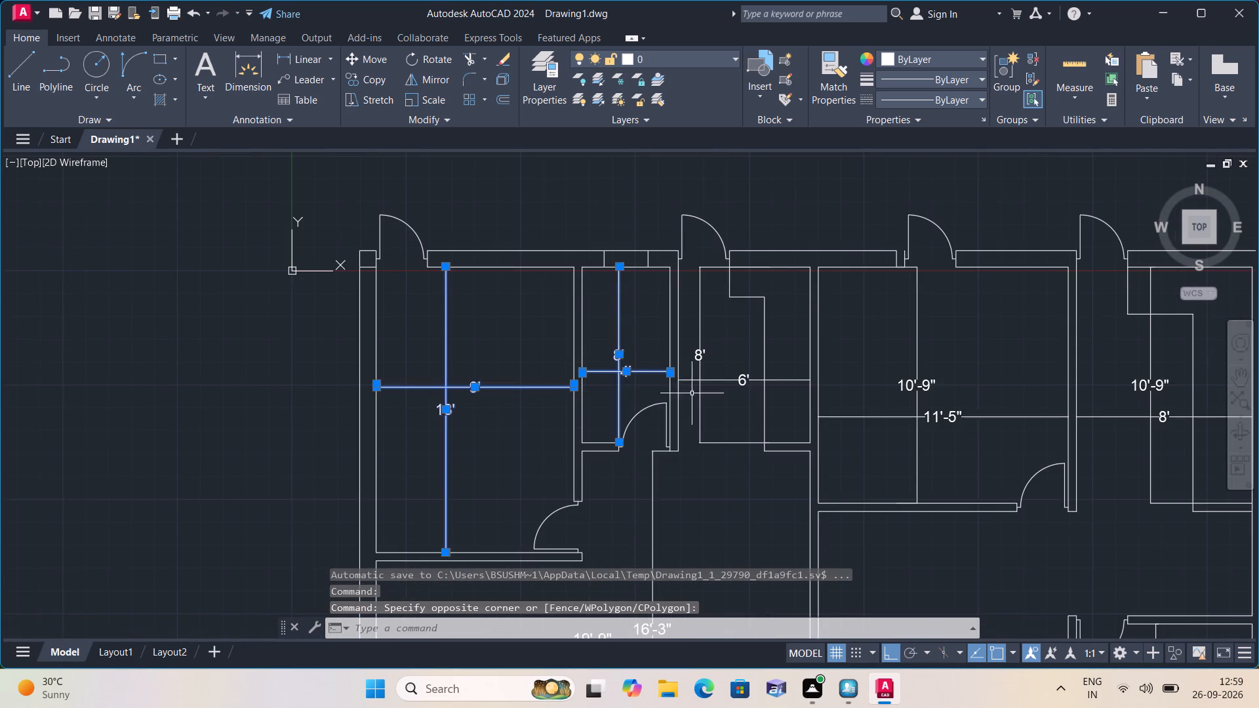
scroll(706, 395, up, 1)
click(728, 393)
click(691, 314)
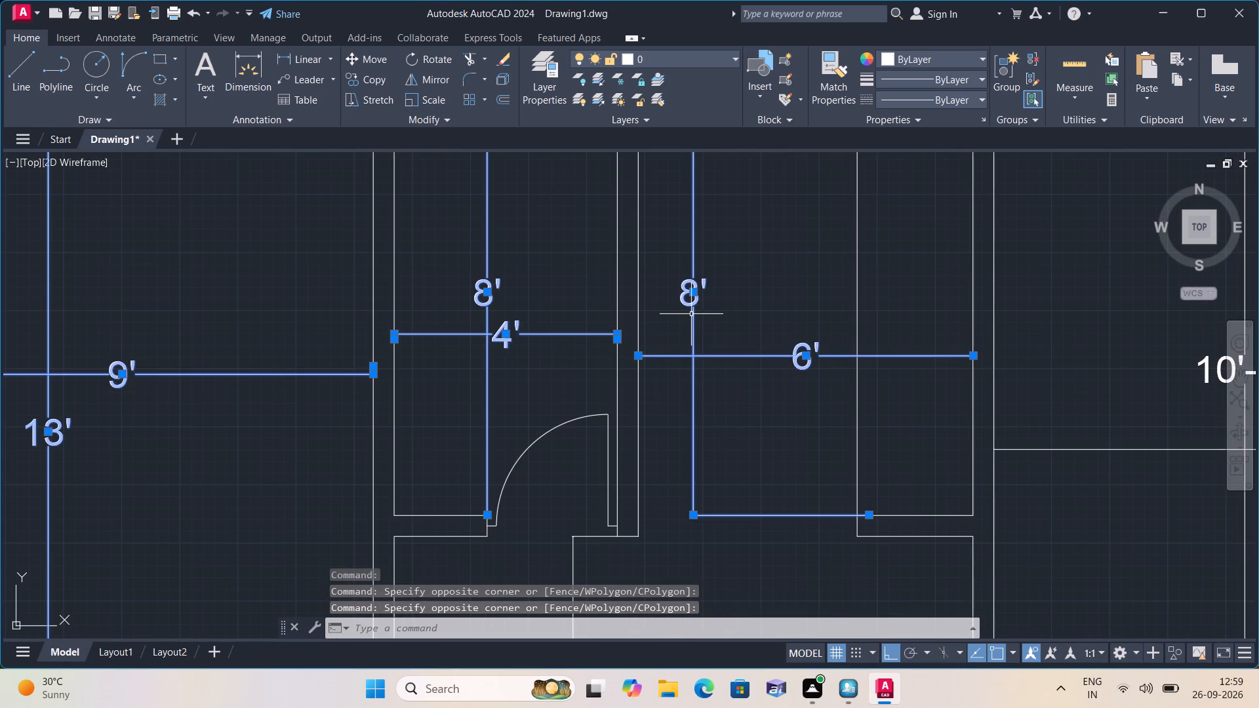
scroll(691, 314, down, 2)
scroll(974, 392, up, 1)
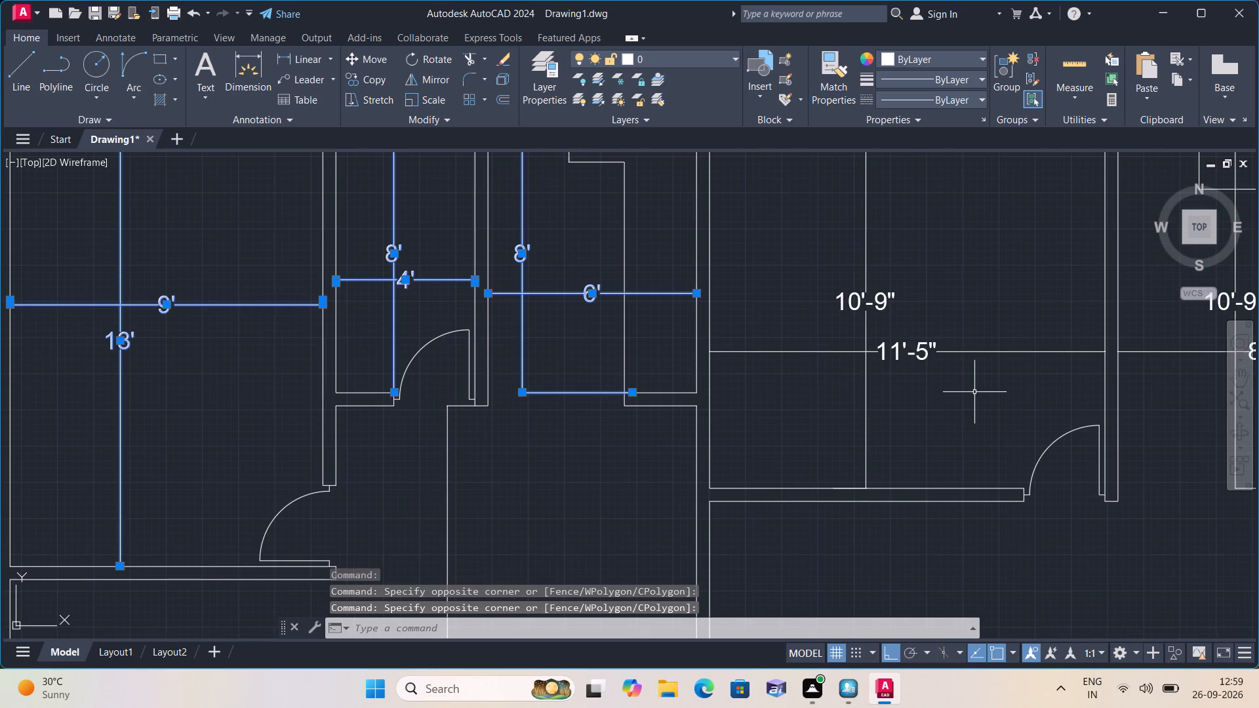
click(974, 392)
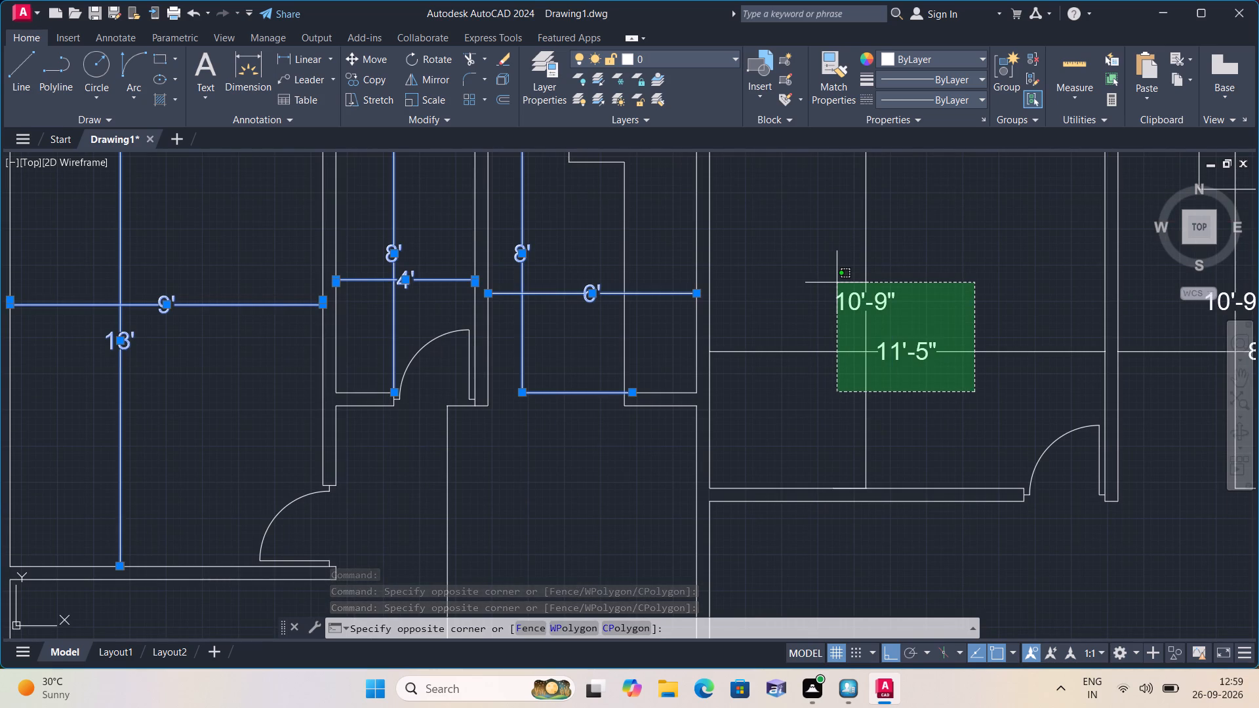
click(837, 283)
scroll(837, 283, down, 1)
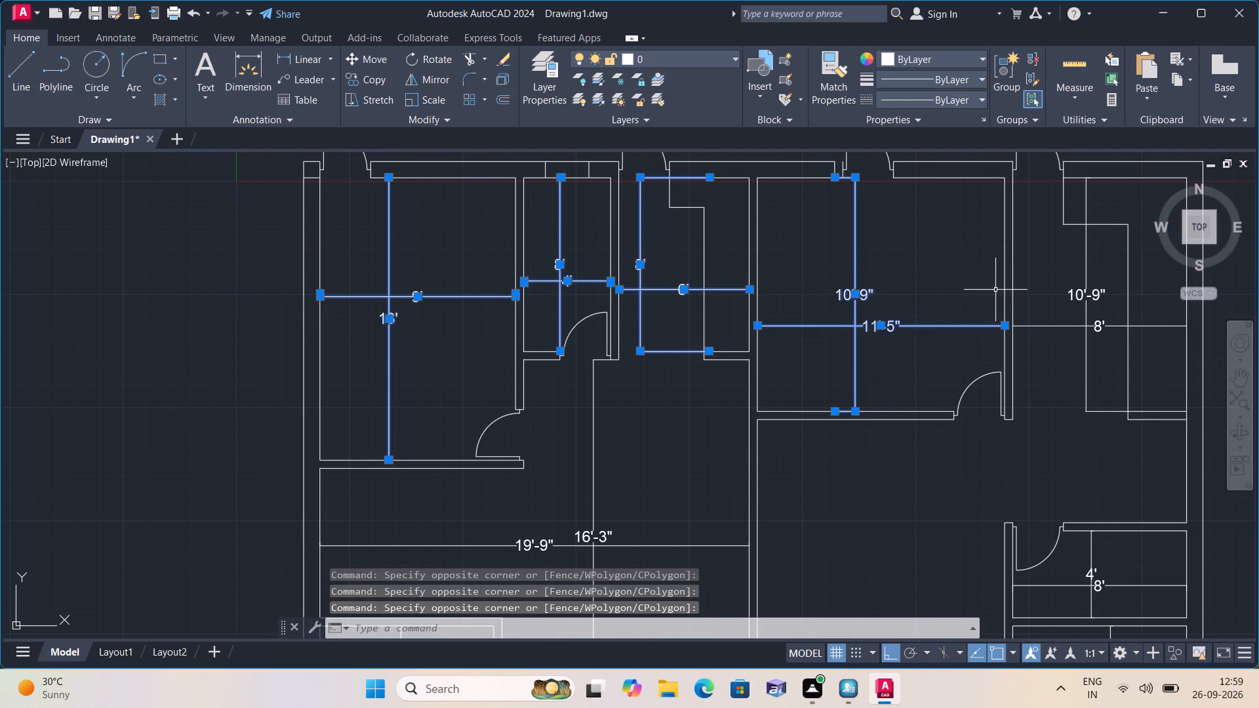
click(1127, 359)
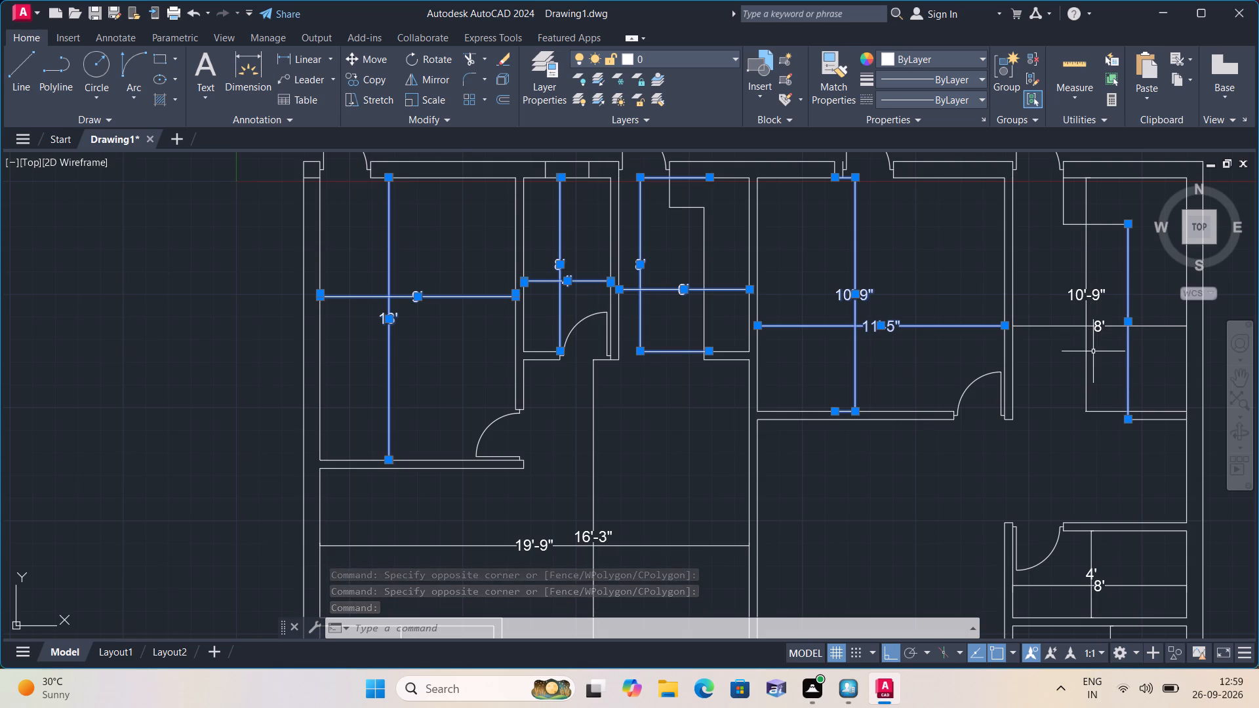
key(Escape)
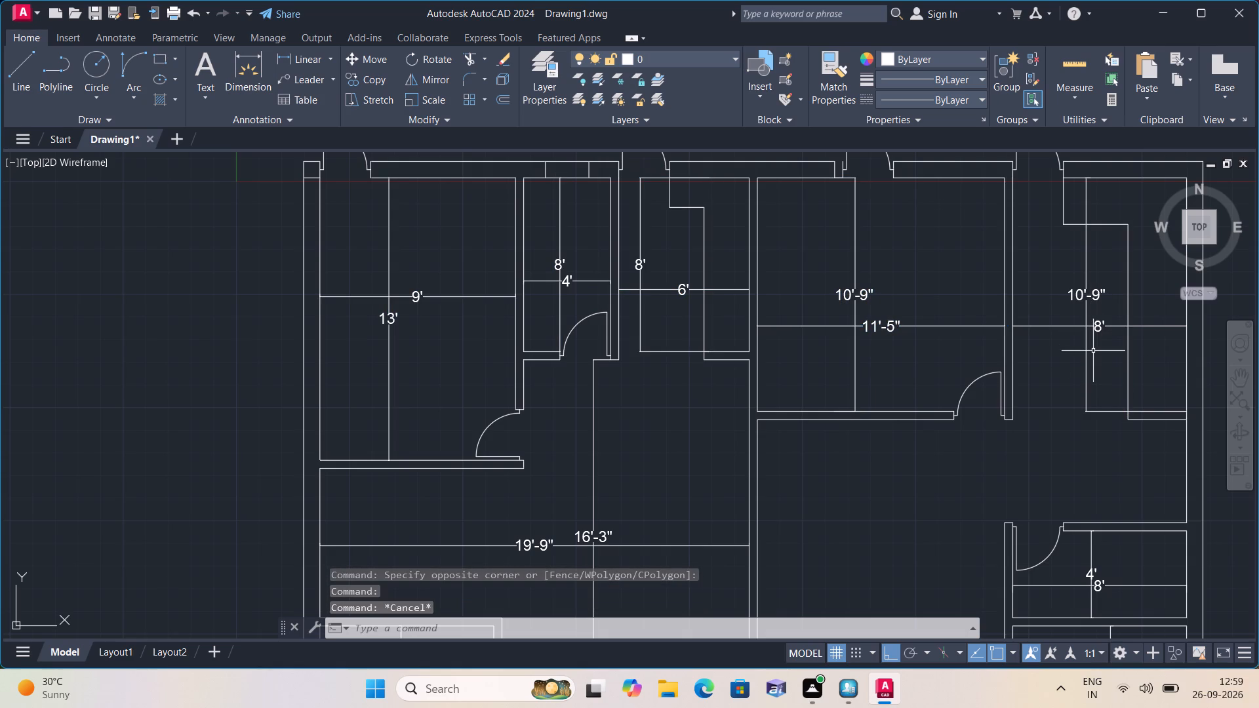
Inspect the room dimensions from the northern rooms down to the rooms beside the staircase for missing ones.
middle_drag(1079, 338, 1038, 243)
scroll(1068, 328, down, 1)
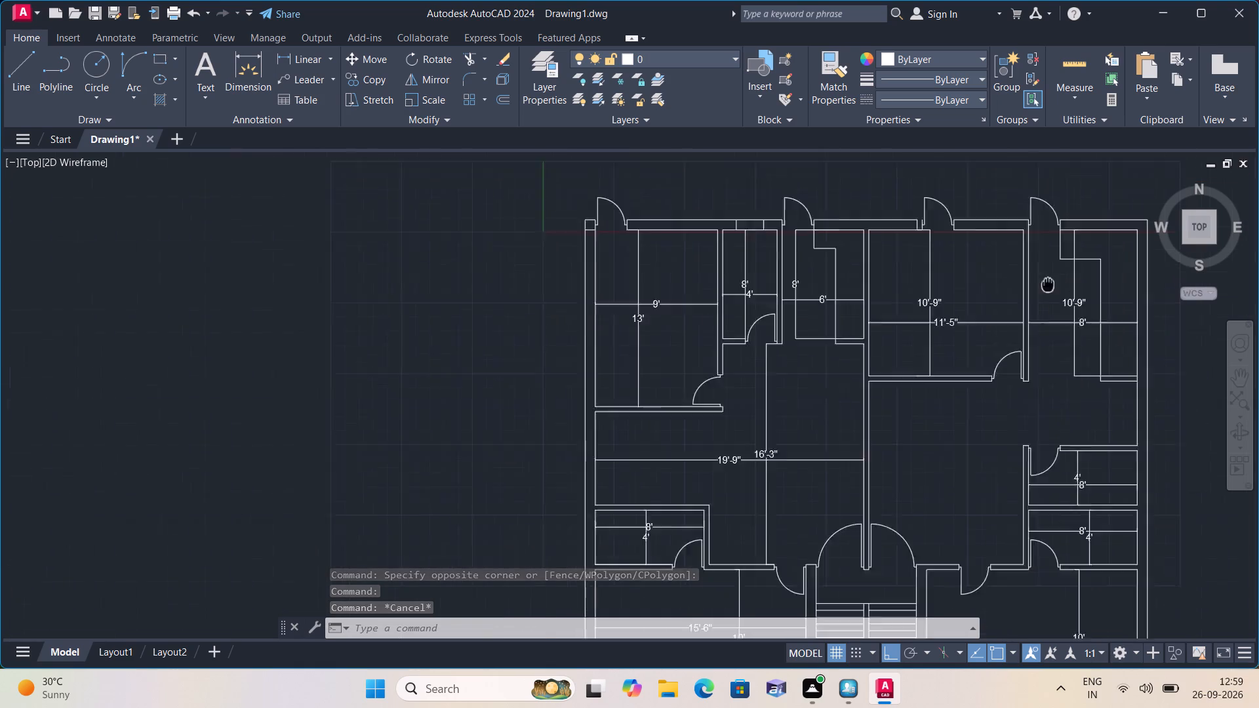
middle_drag(1038, 243, 1038, 226)
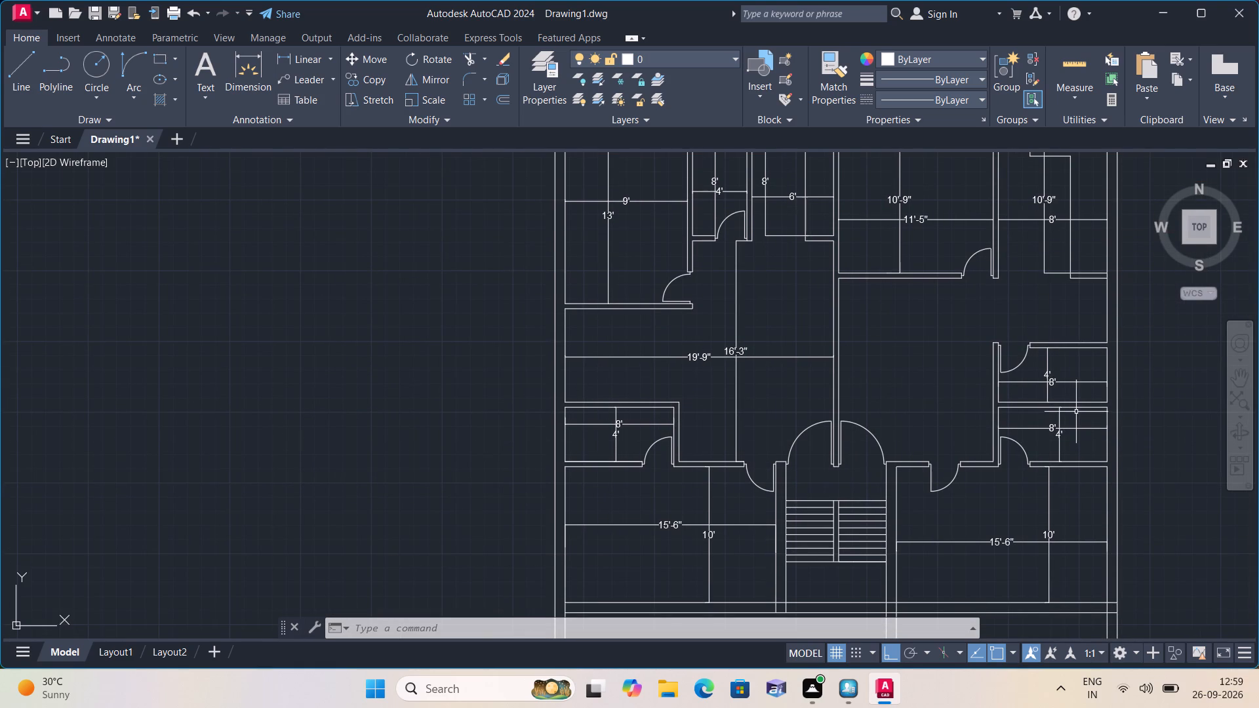
scroll(1076, 412, up, 1)
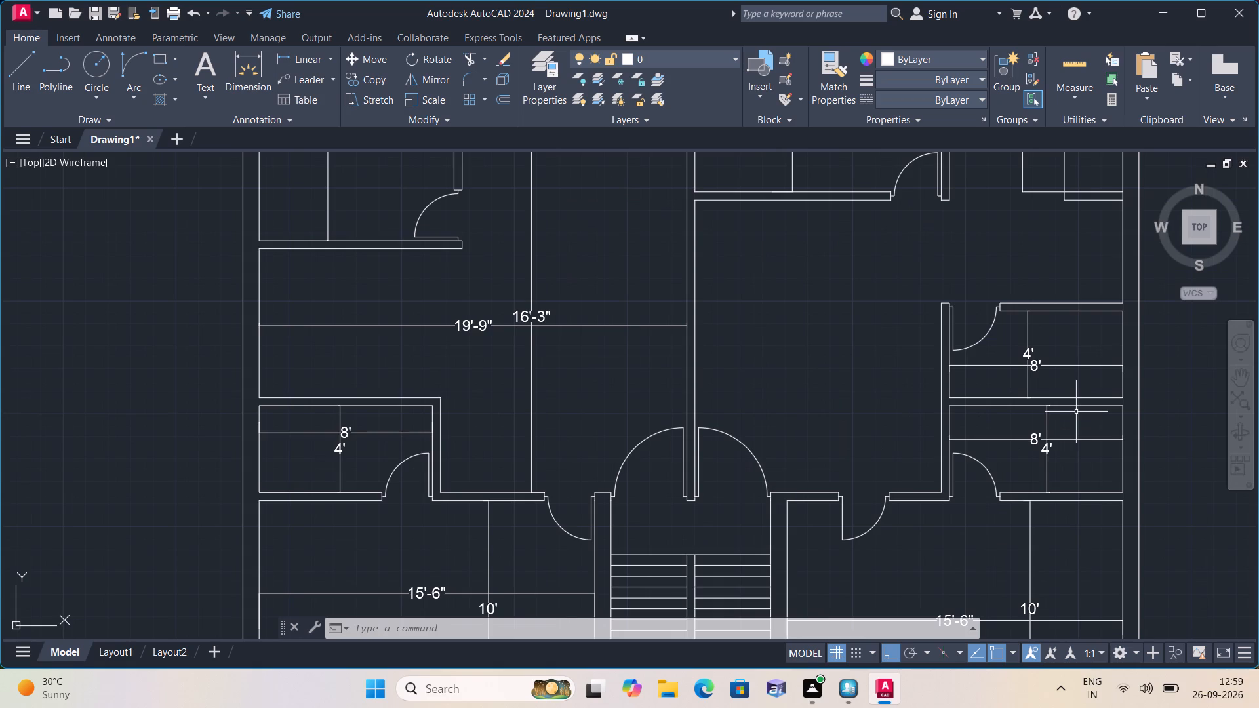
scroll(1076, 412, down, 1)
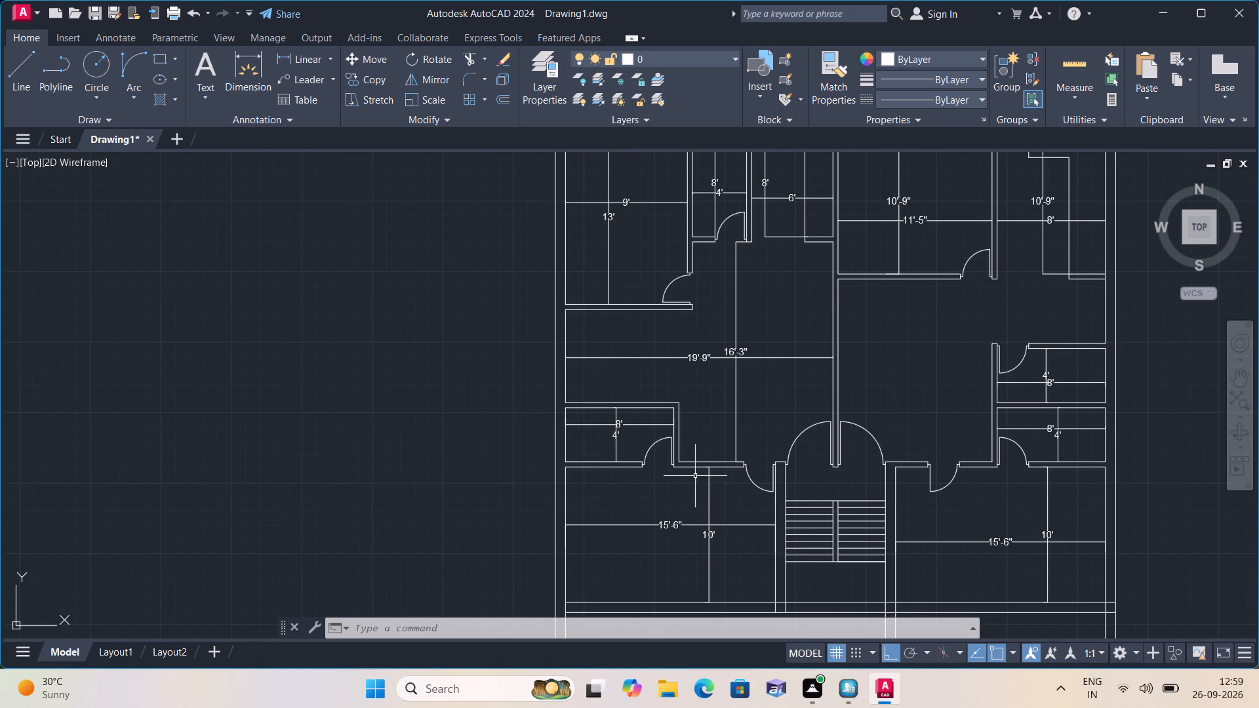
scroll(660, 556, up, 1)
middle_drag(656, 554, 655, 553)
scroll(654, 553, down, 1)
middle_drag(655, 553, 607, 456)
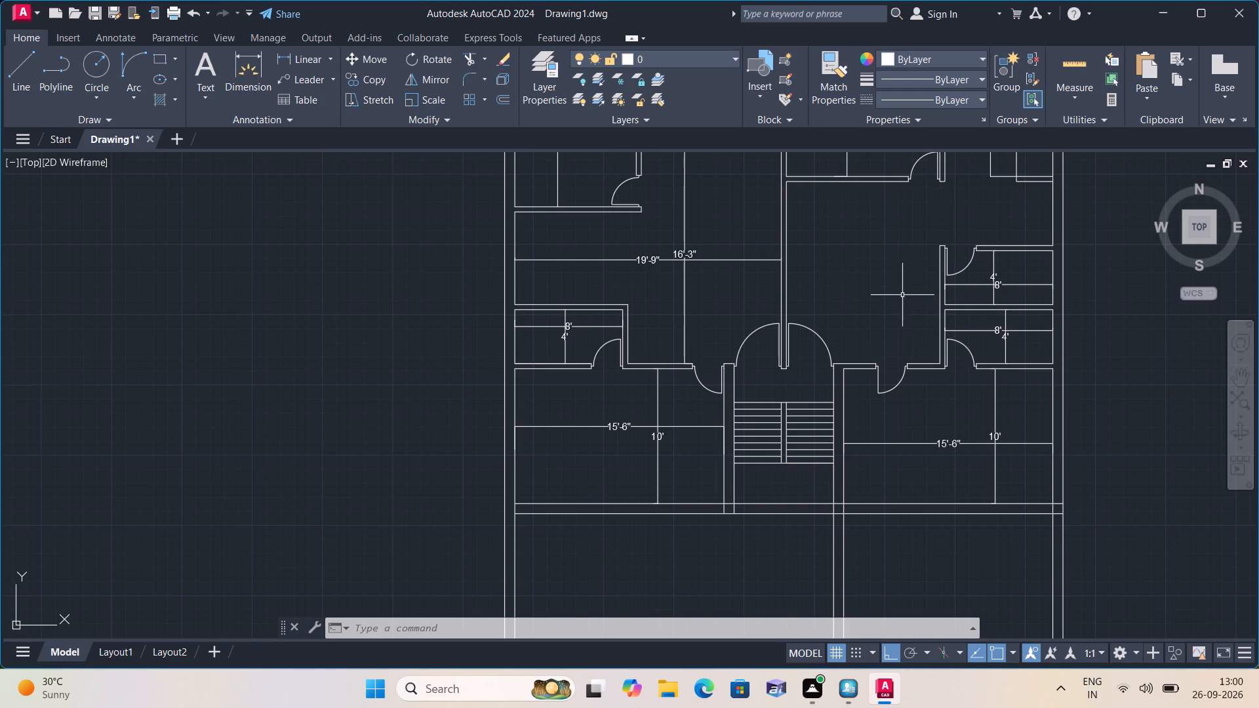
scroll(873, 300, down, 1)
middle_drag(863, 286, 779, 439)
scroll(863, 286, down, 1)
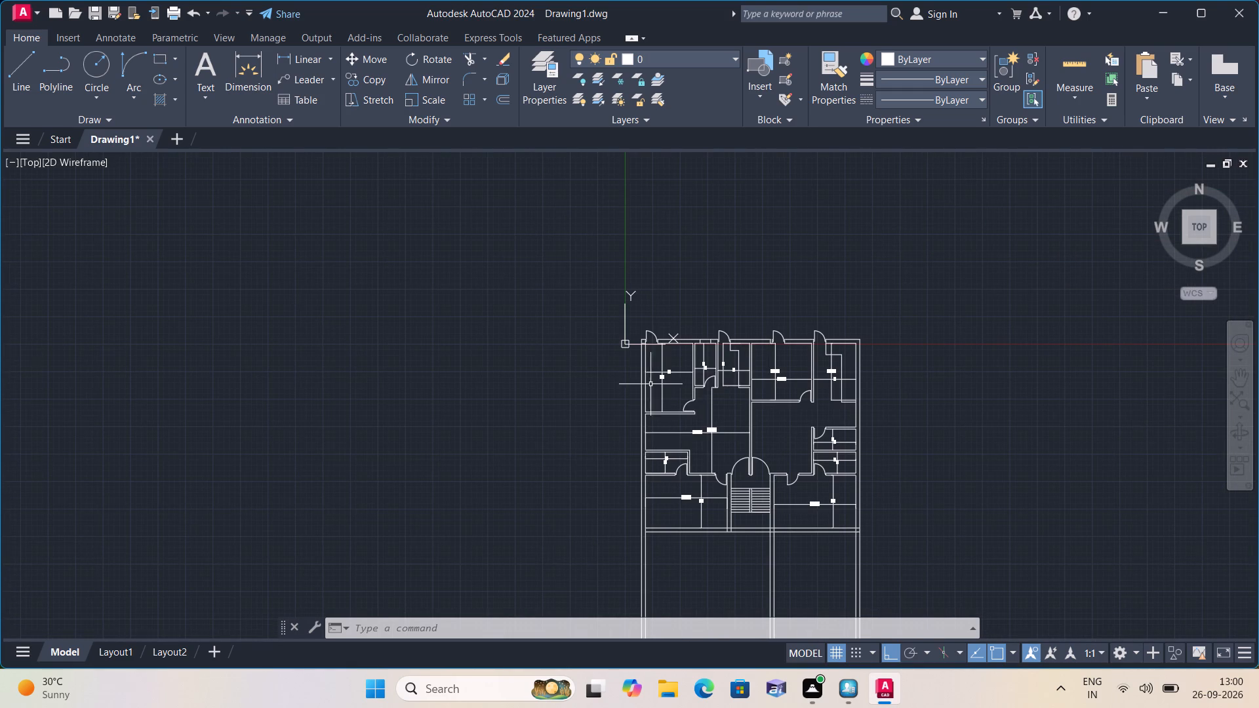
Measure the central-east hall's width with a linear dimension from the central wall to the east small room's partition, without placing it.
click(332, 60)
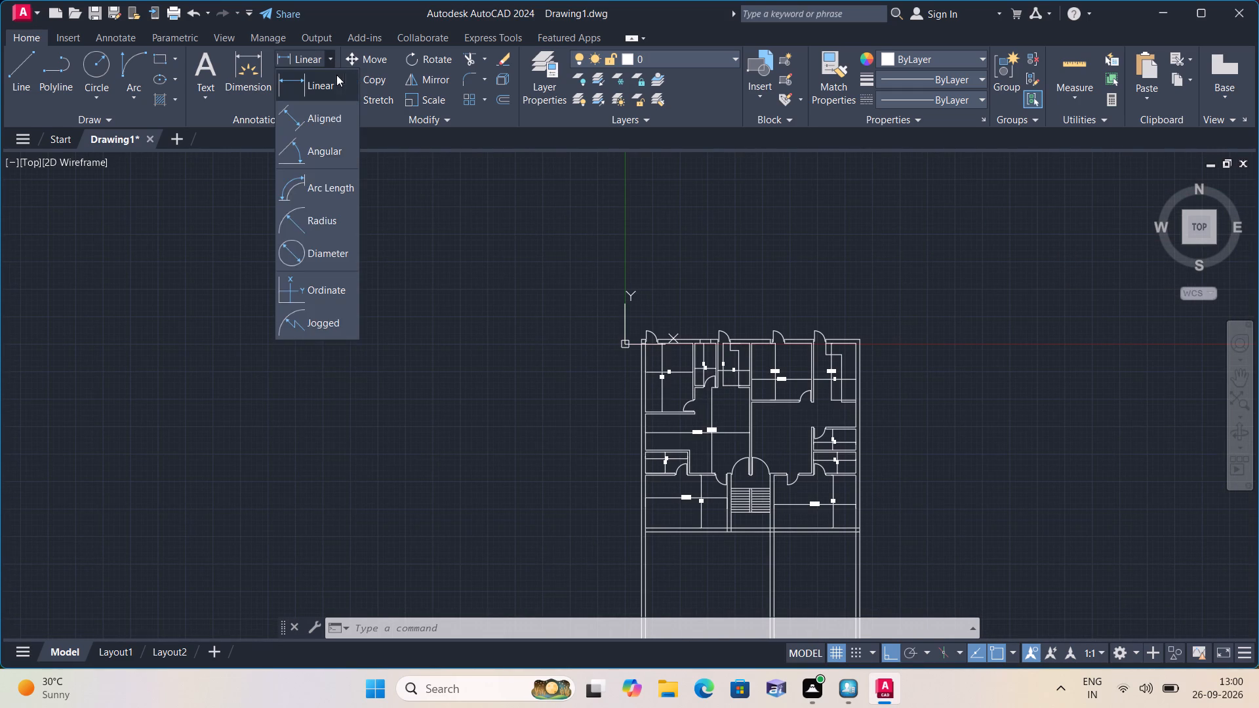
drag(329, 81, 329, 95)
scroll(761, 416, up, 3)
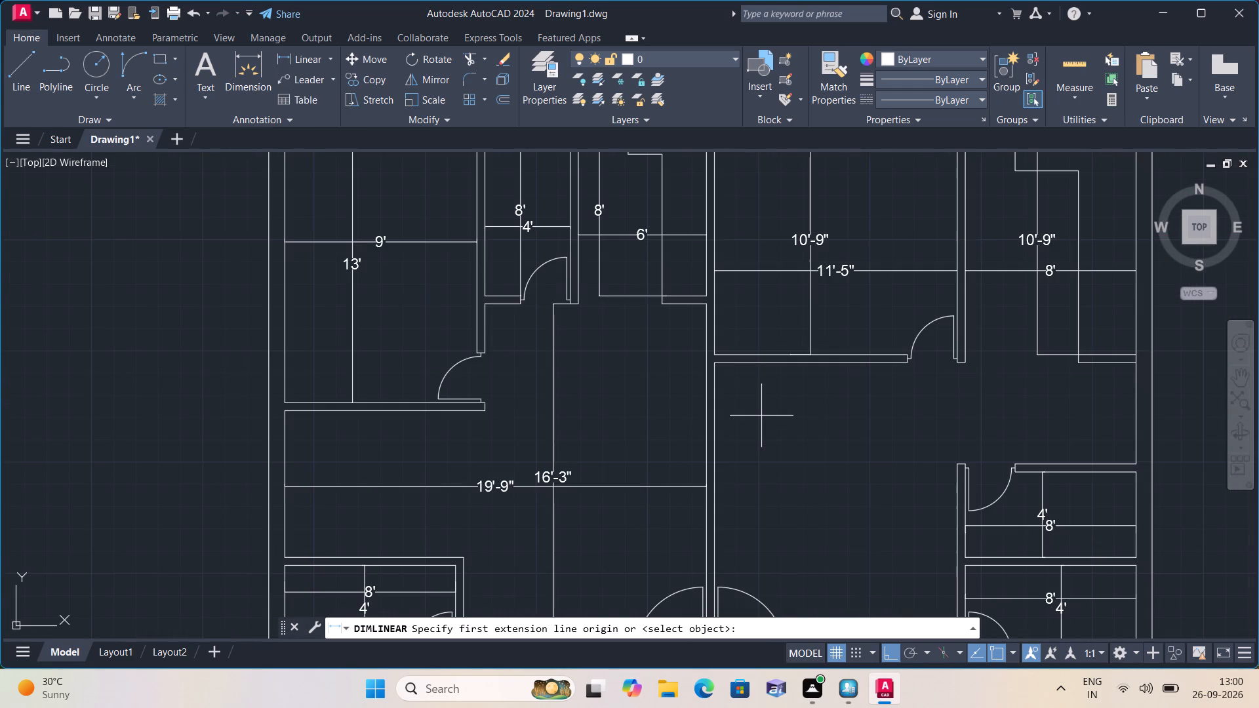
click(717, 452)
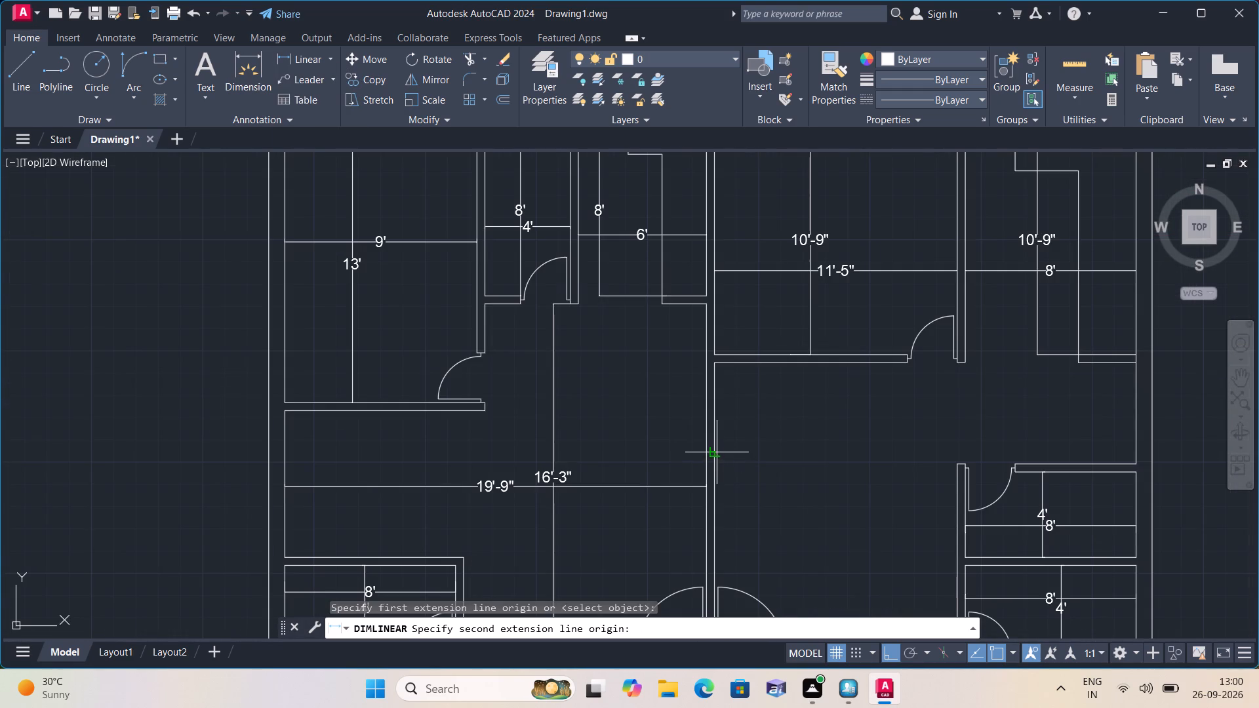
scroll(921, 463, up, 2)
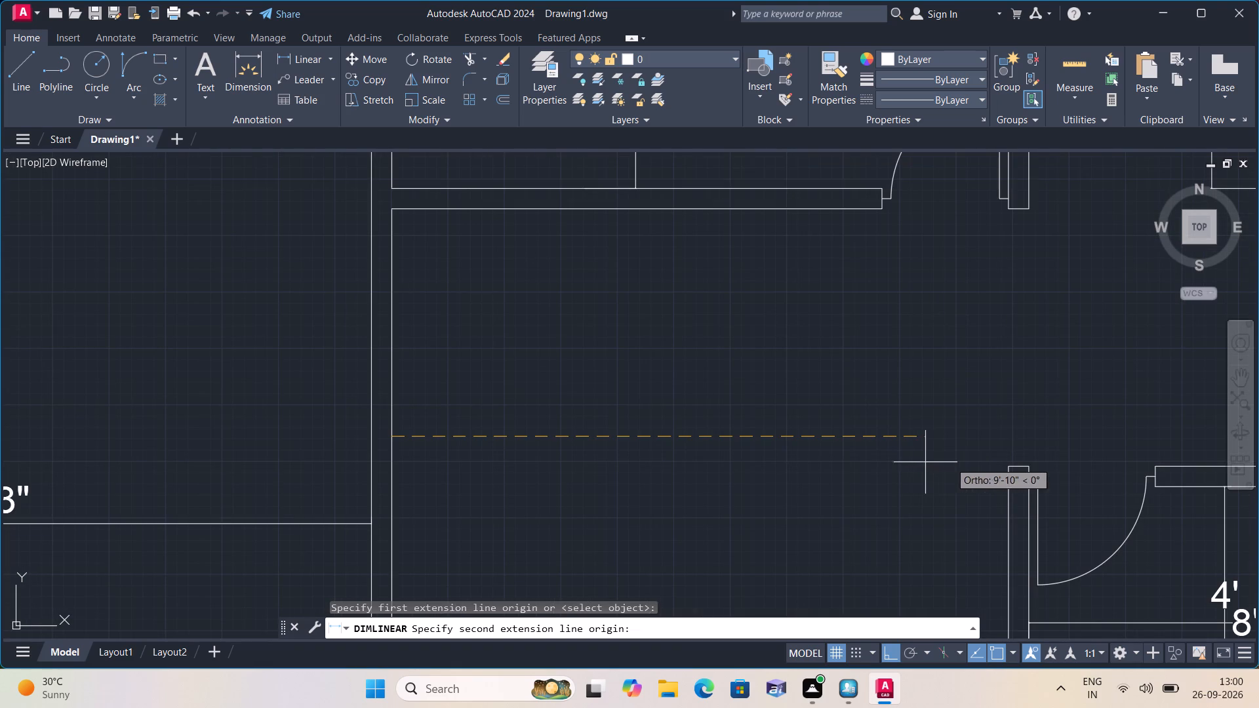
click(1010, 468)
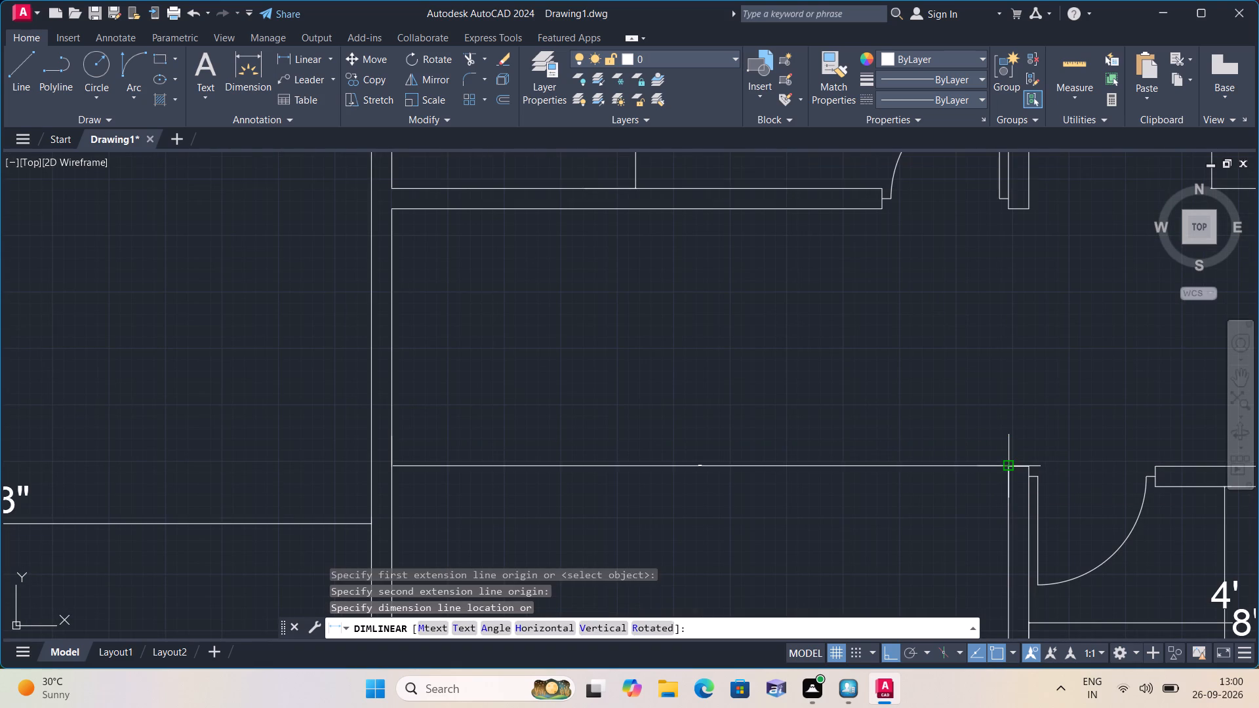
scroll(606, 451, up, 4)
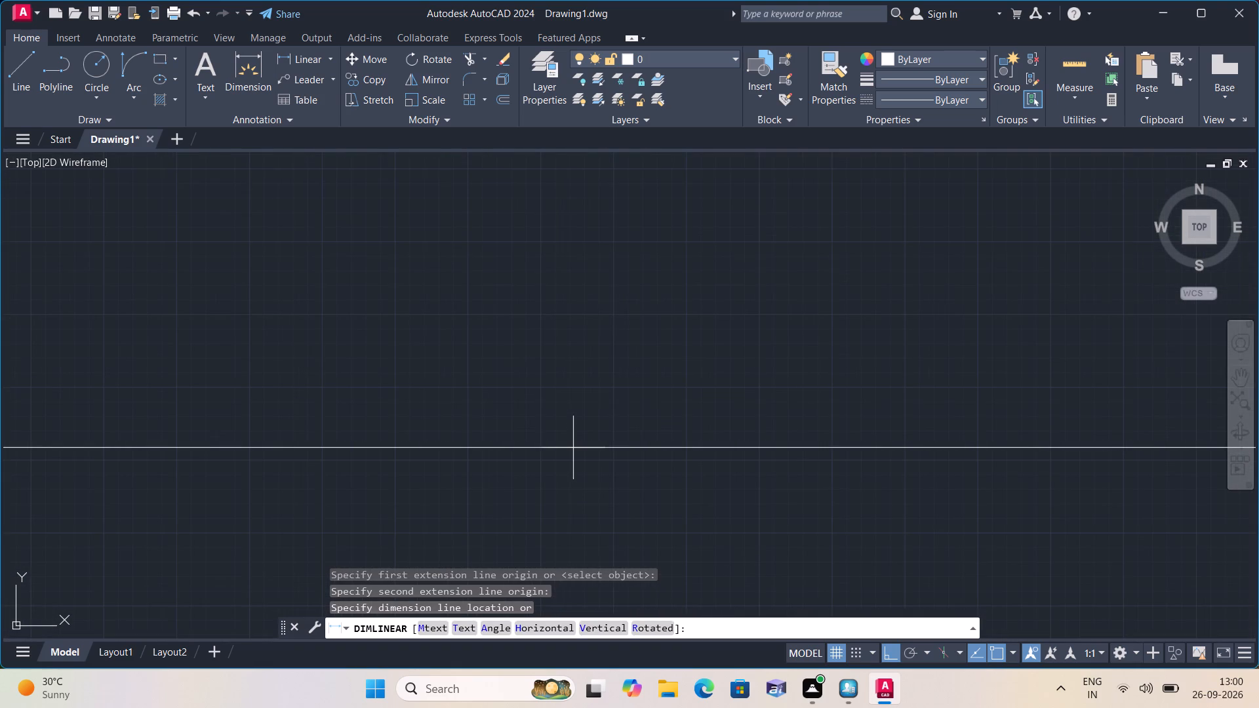
scroll(573, 448, down, 2)
scroll(924, 451, up, 3)
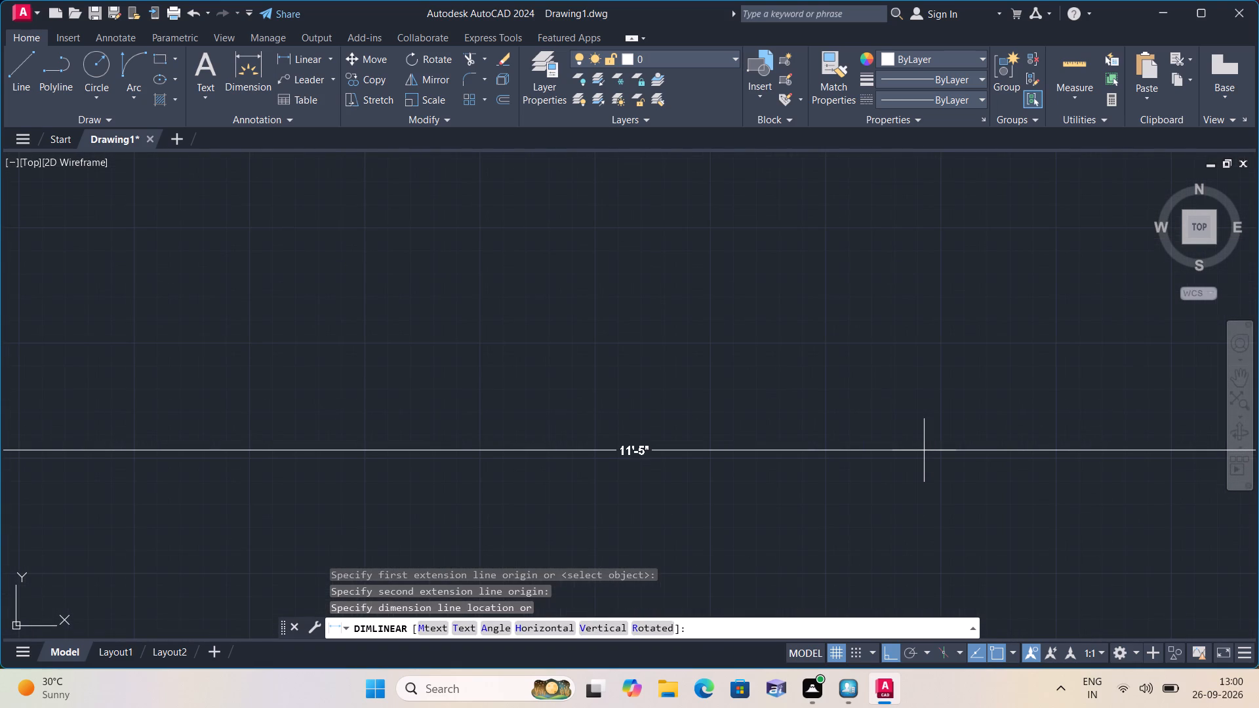
scroll(924, 450, down, 3)
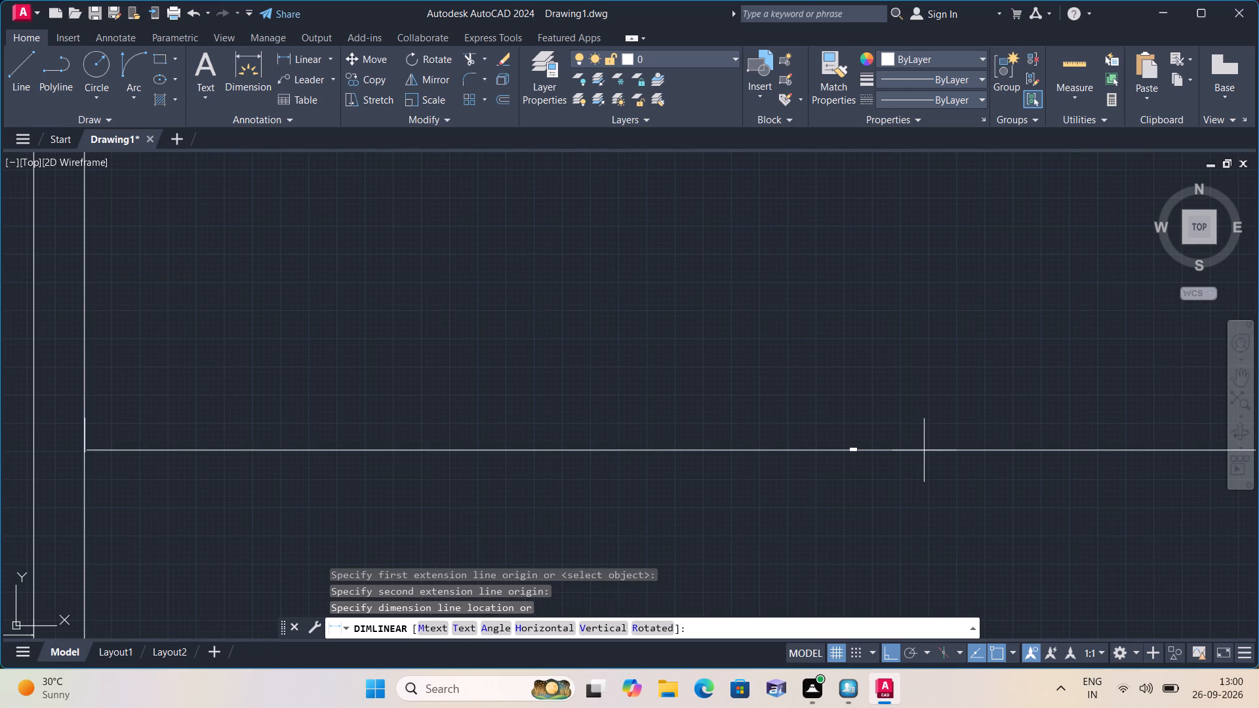
key(space)
scroll(791, 431, down, 3)
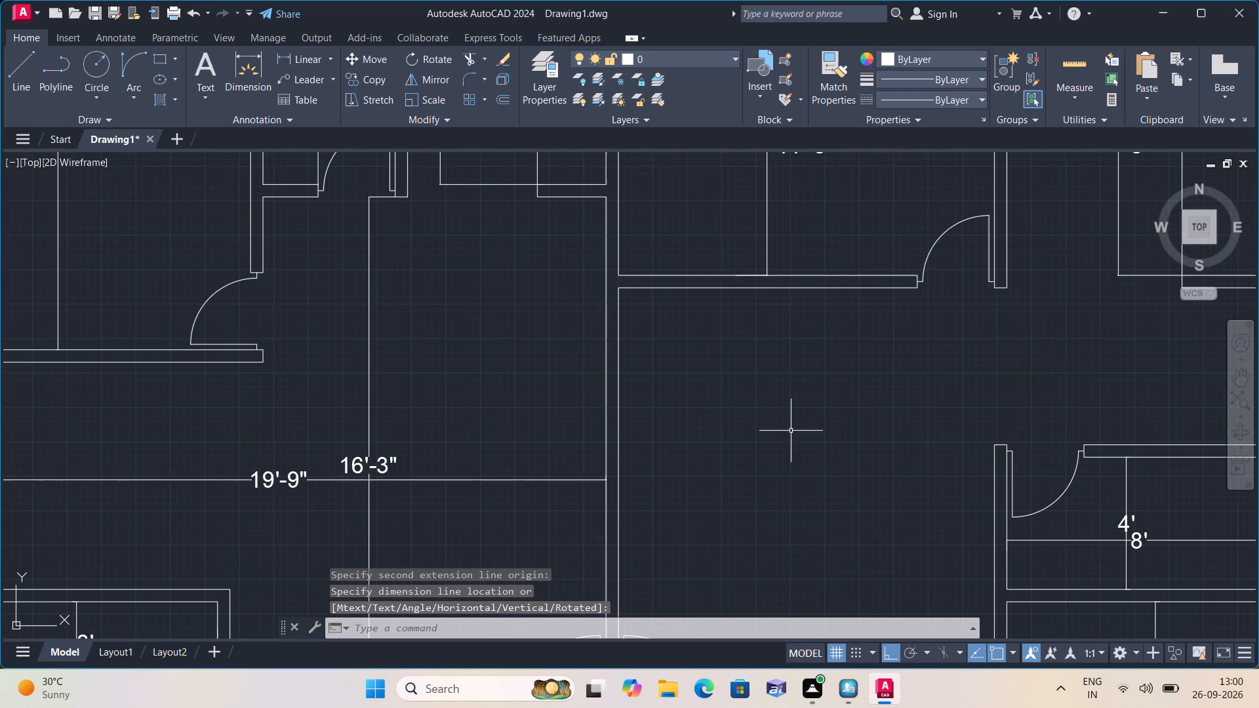
Measure the same hall's depth with a linear dimension from its north wall to its south wall, without placing it.
key(space)
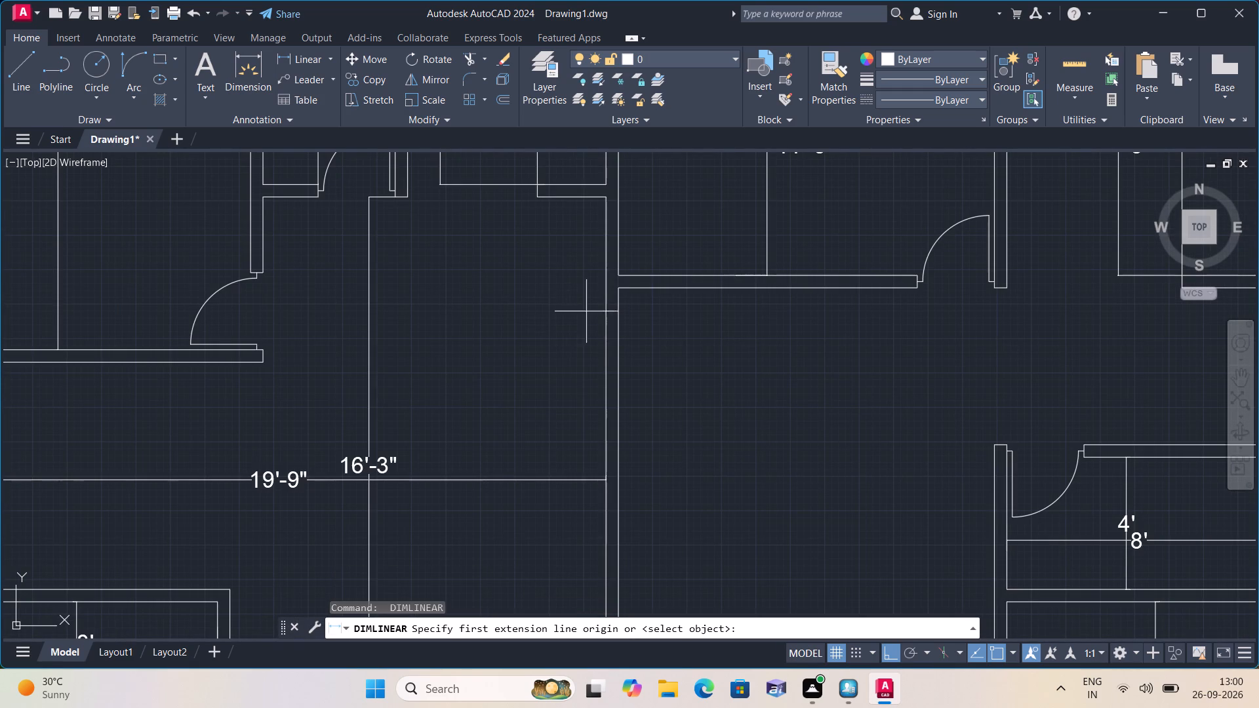
click(713, 285)
scroll(694, 403, down, 1)
middle_drag(694, 403, 692, 291)
scroll(727, 441, up, 1)
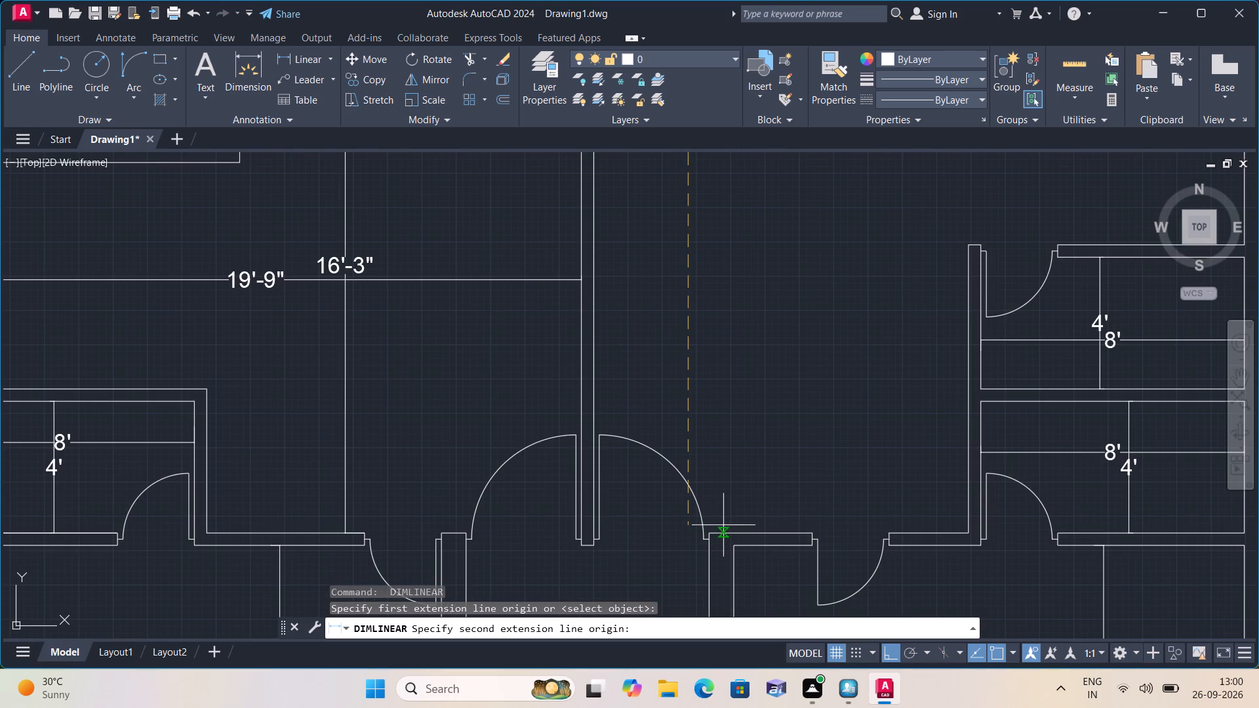
click(721, 530)
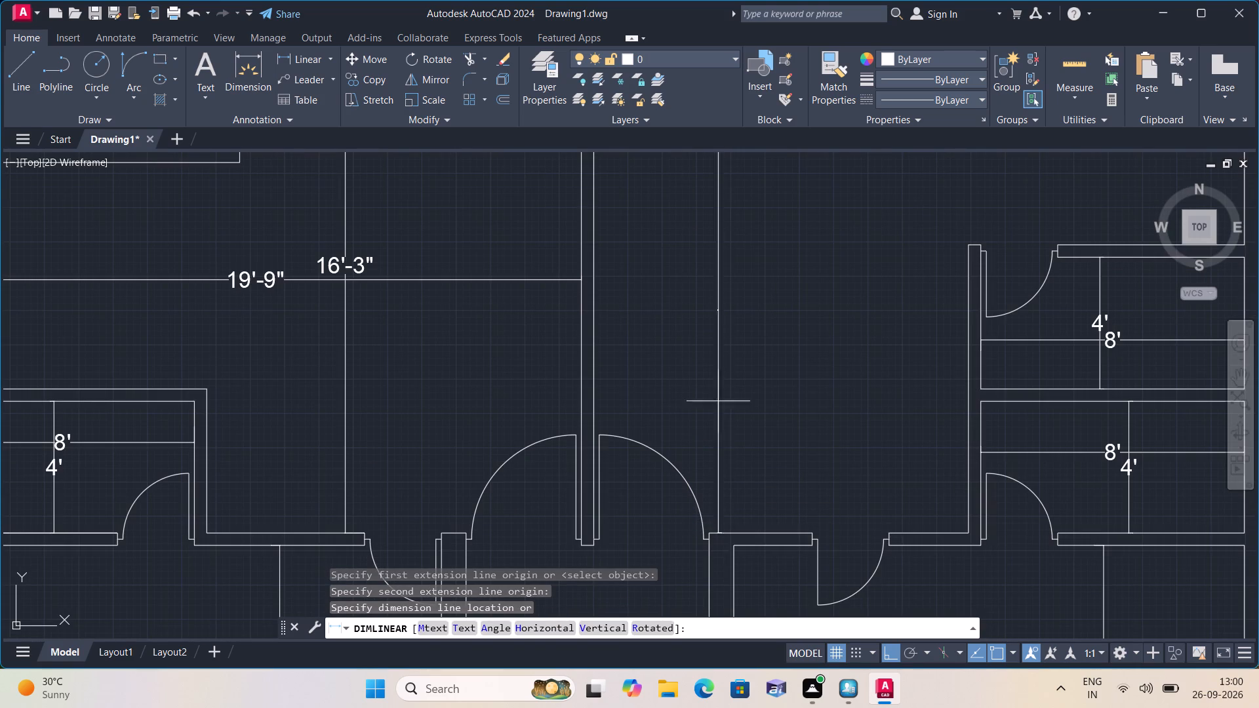
scroll(715, 255, up, 4)
scroll(715, 255, down, 1)
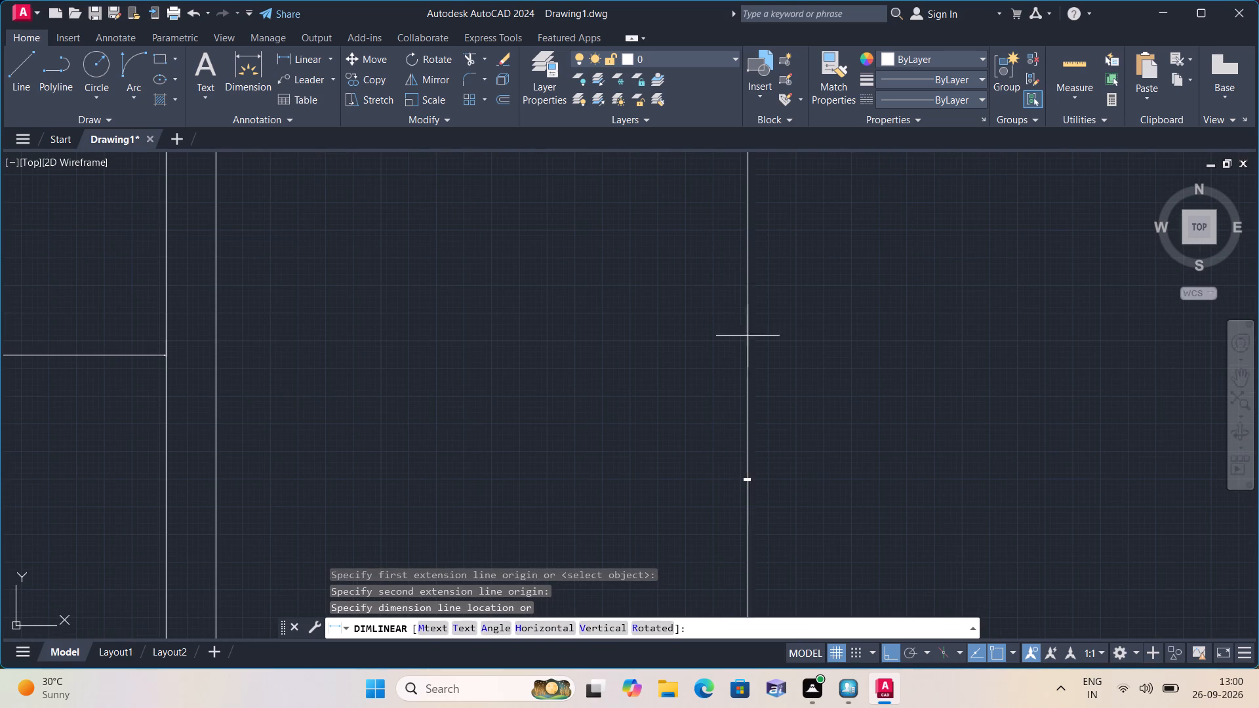
scroll(747, 506, up, 3)
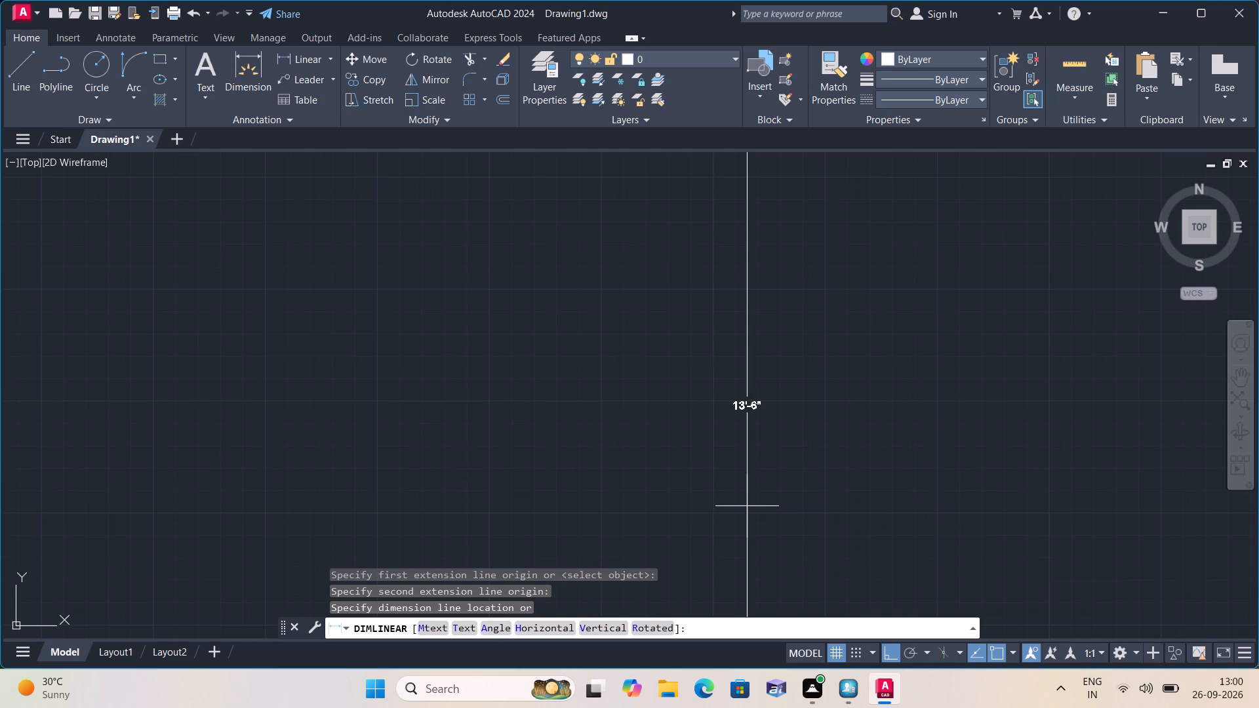
scroll(747, 506, down, 7)
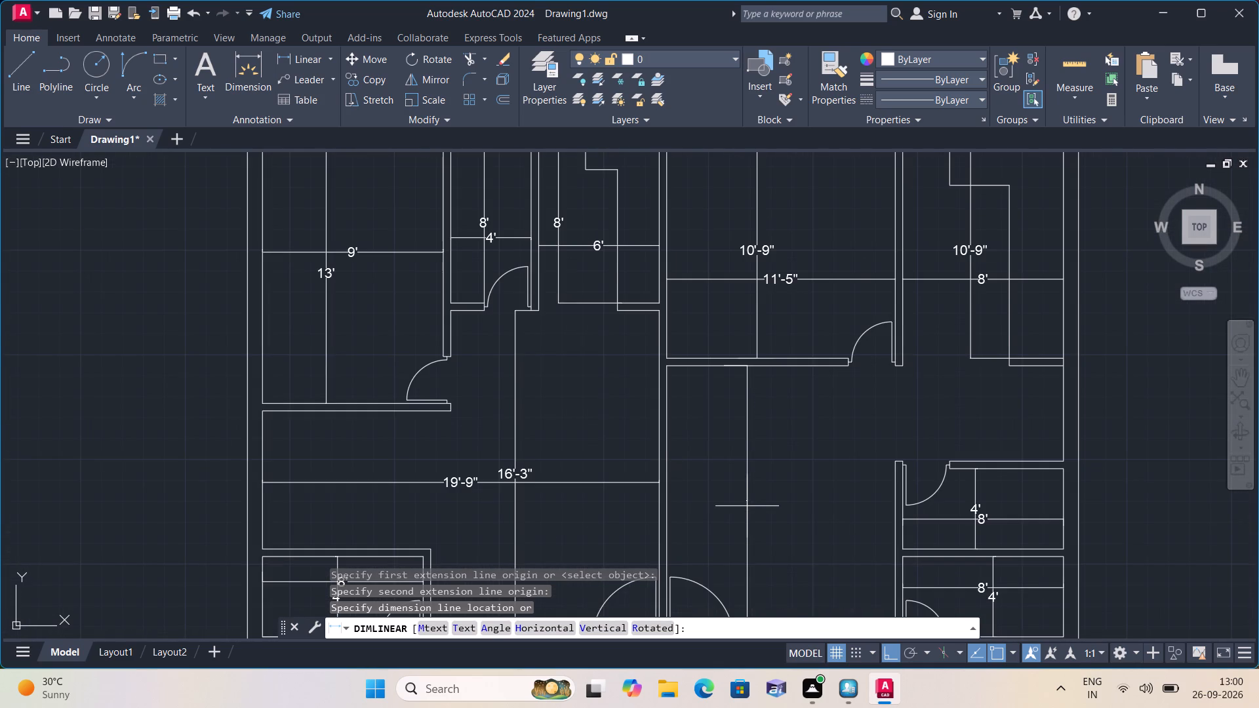
scroll(747, 506, down, 1)
key(Escape)
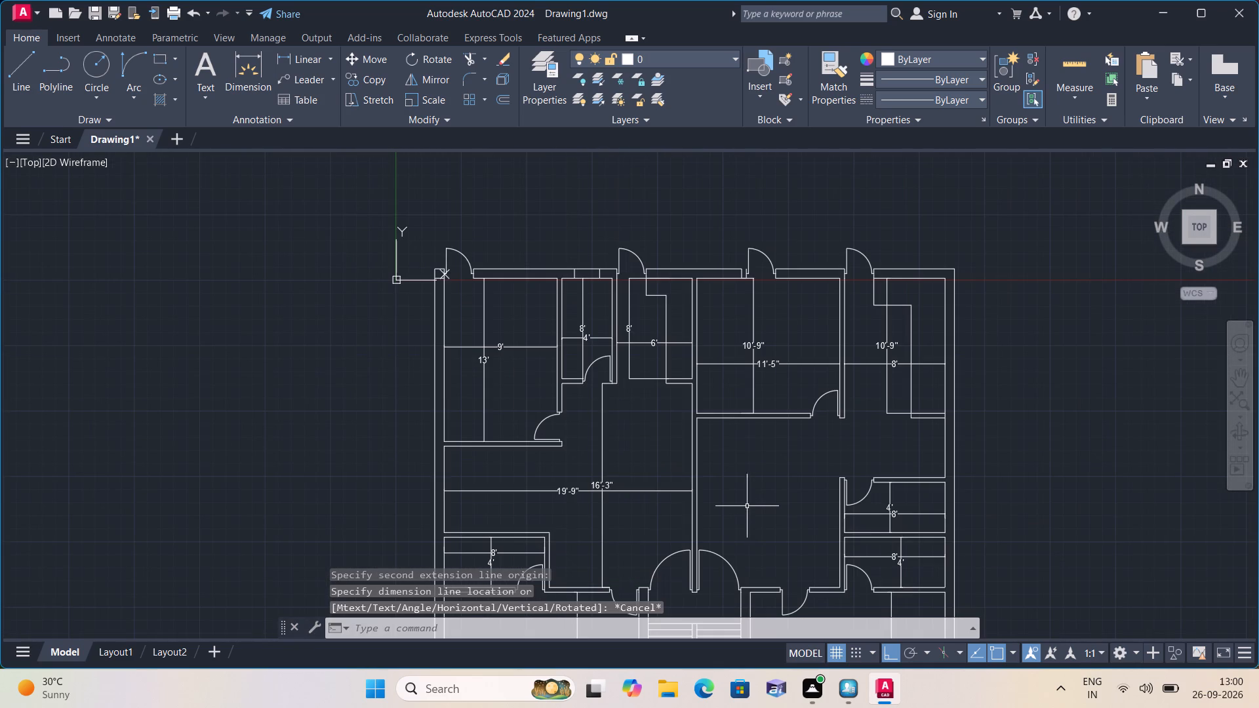
Select the northwest room's two dimensions plus all similar ones across the floor plan and erase them.
click(529, 382)
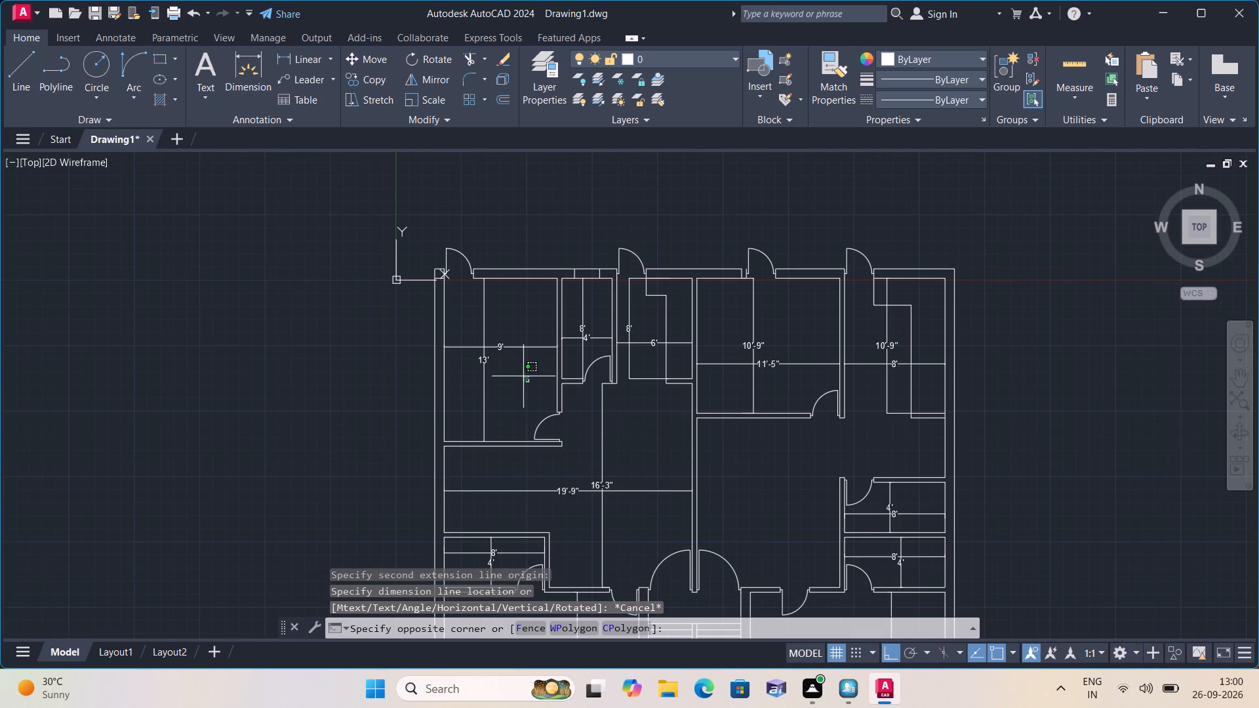
click(487, 316)
right_click(525, 404)
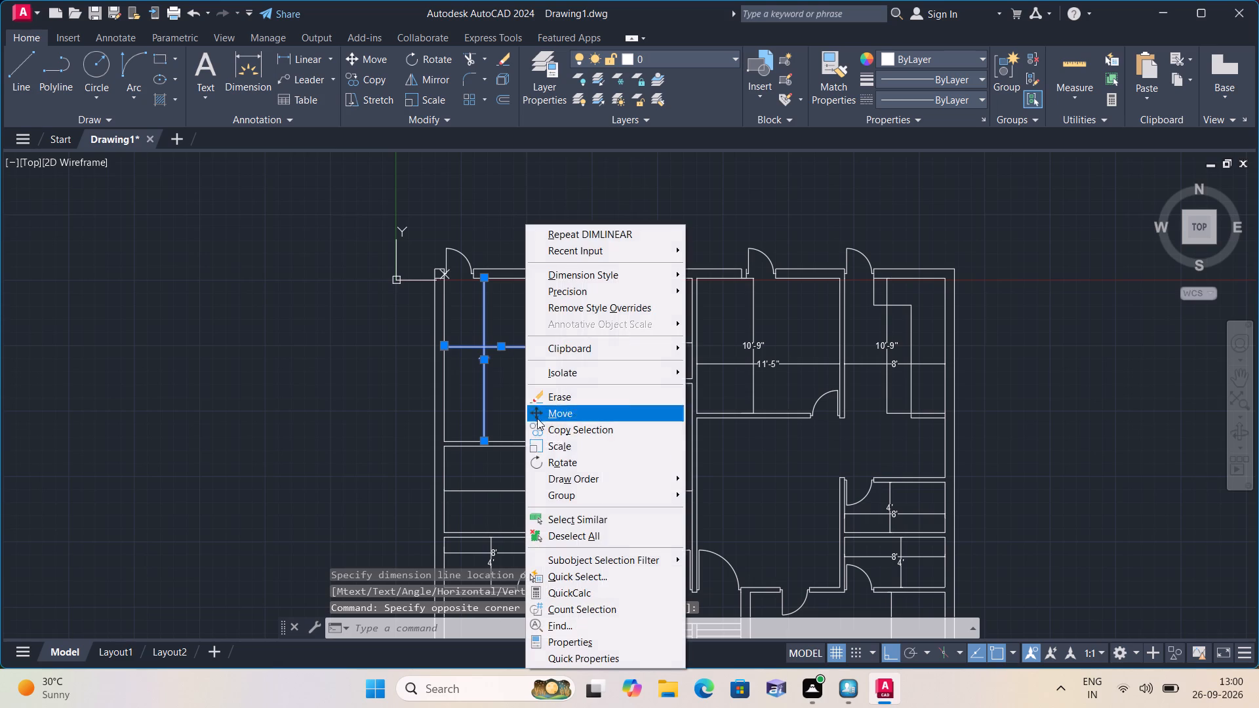
click(566, 515)
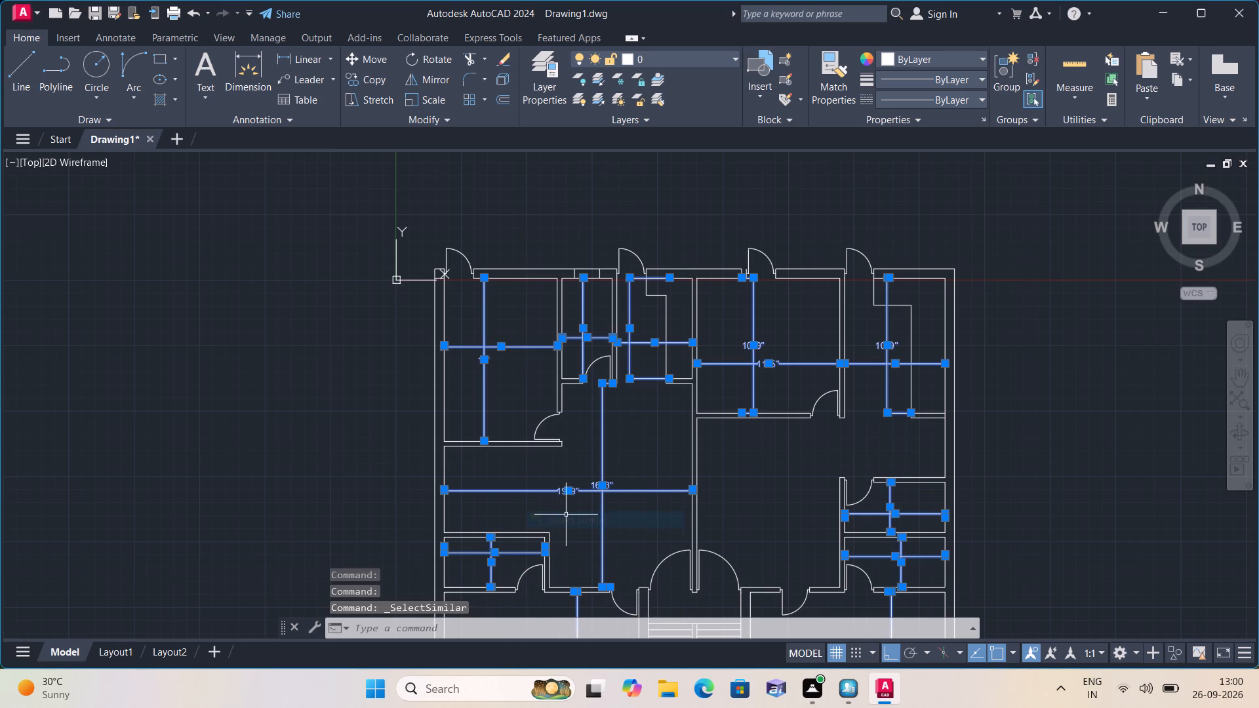
key(Delete)
Trim off both lines of the staircase's east wall where they run on south of the south wall, using a fence.
scroll(602, 475, down, 1)
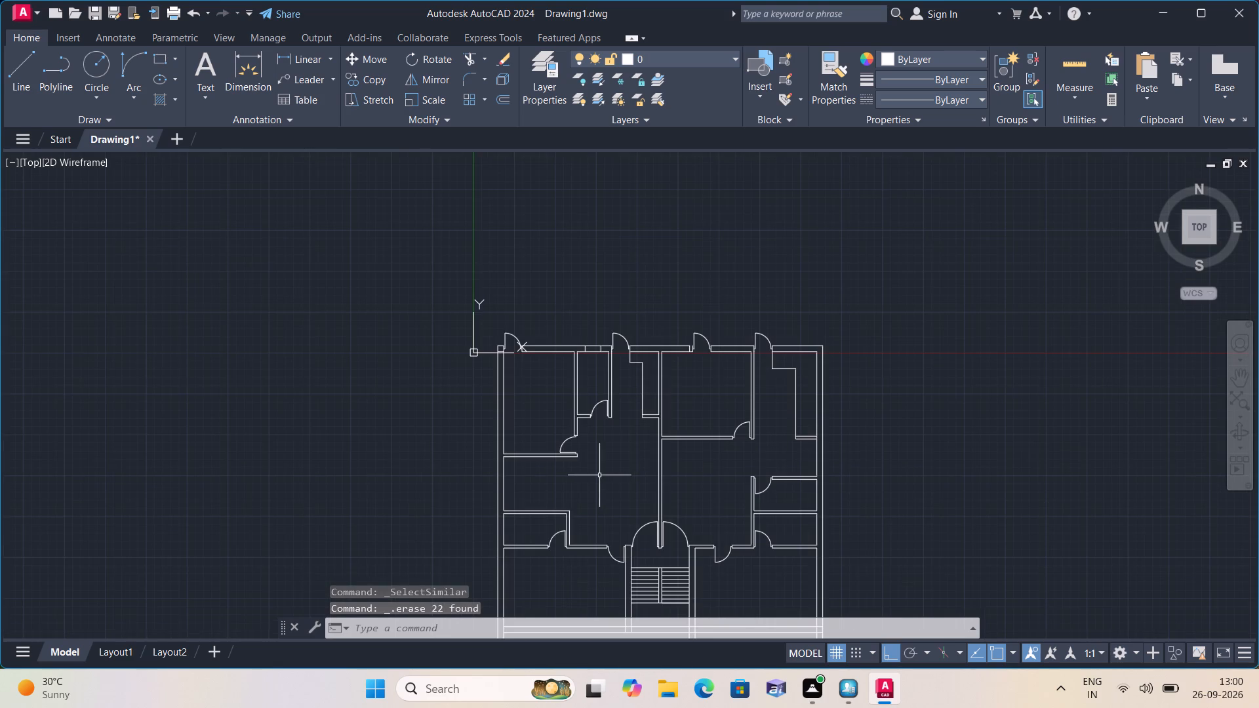
scroll(586, 486, up, 1)
middle_drag(597, 508, 645, 312)
scroll(614, 414, down, 1)
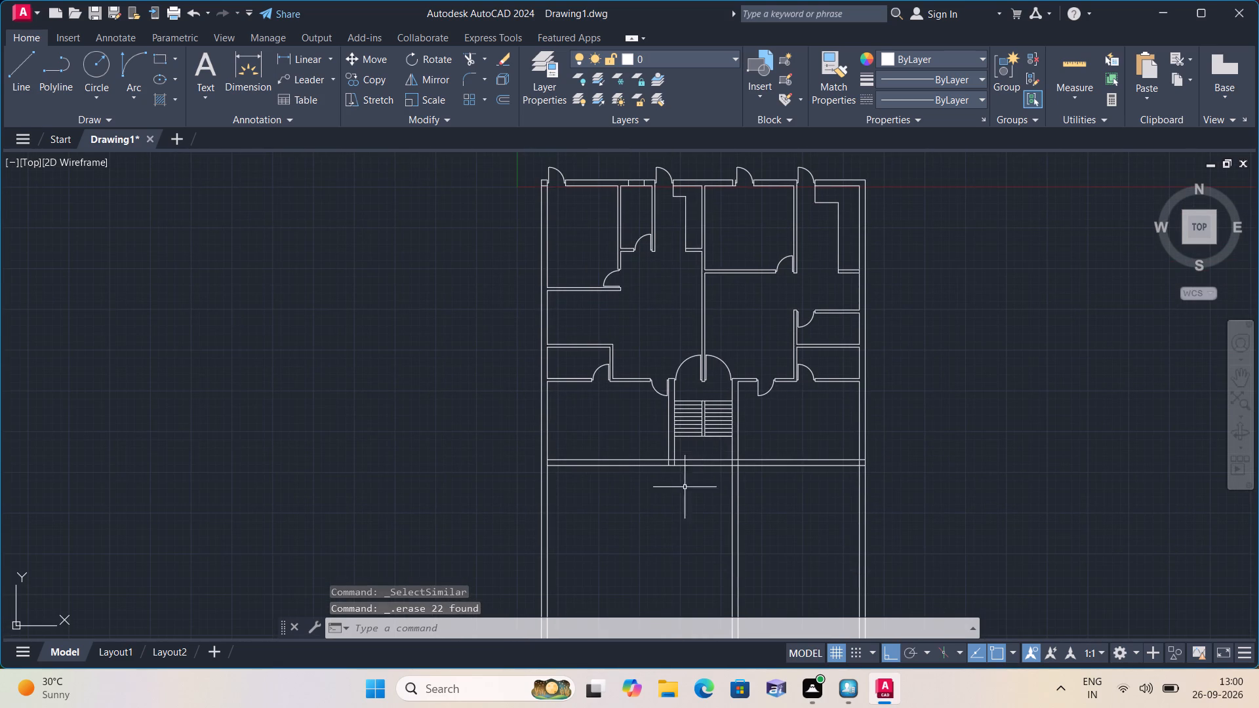
scroll(641, 527, up, 1)
middle_drag(640, 521, 655, 559)
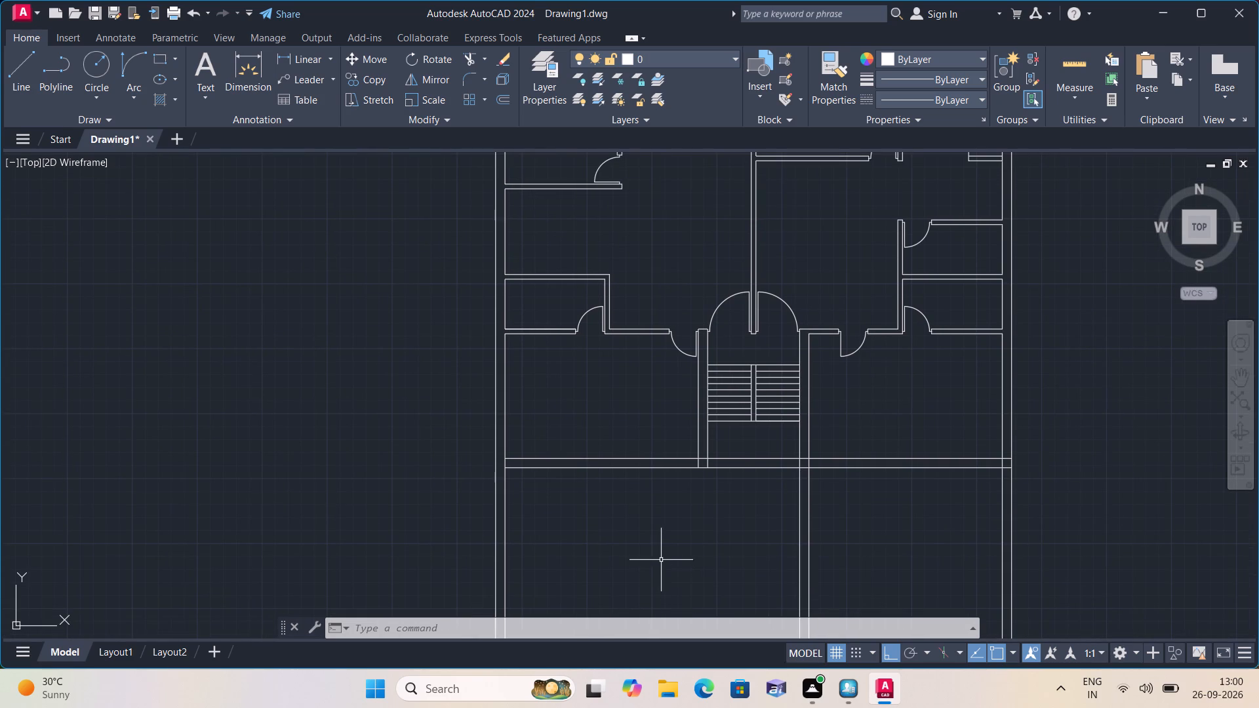
scroll(618, 536, down, 1)
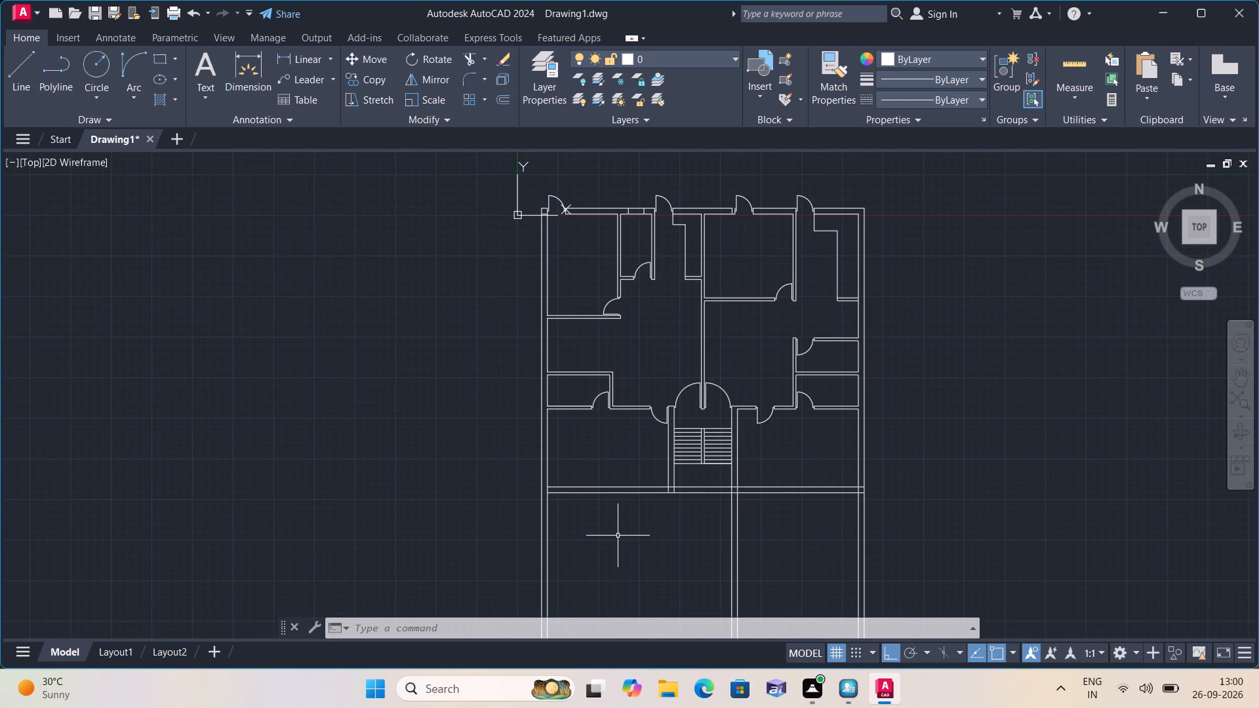
key(t)
text(rim)
key(space)
click(696, 585)
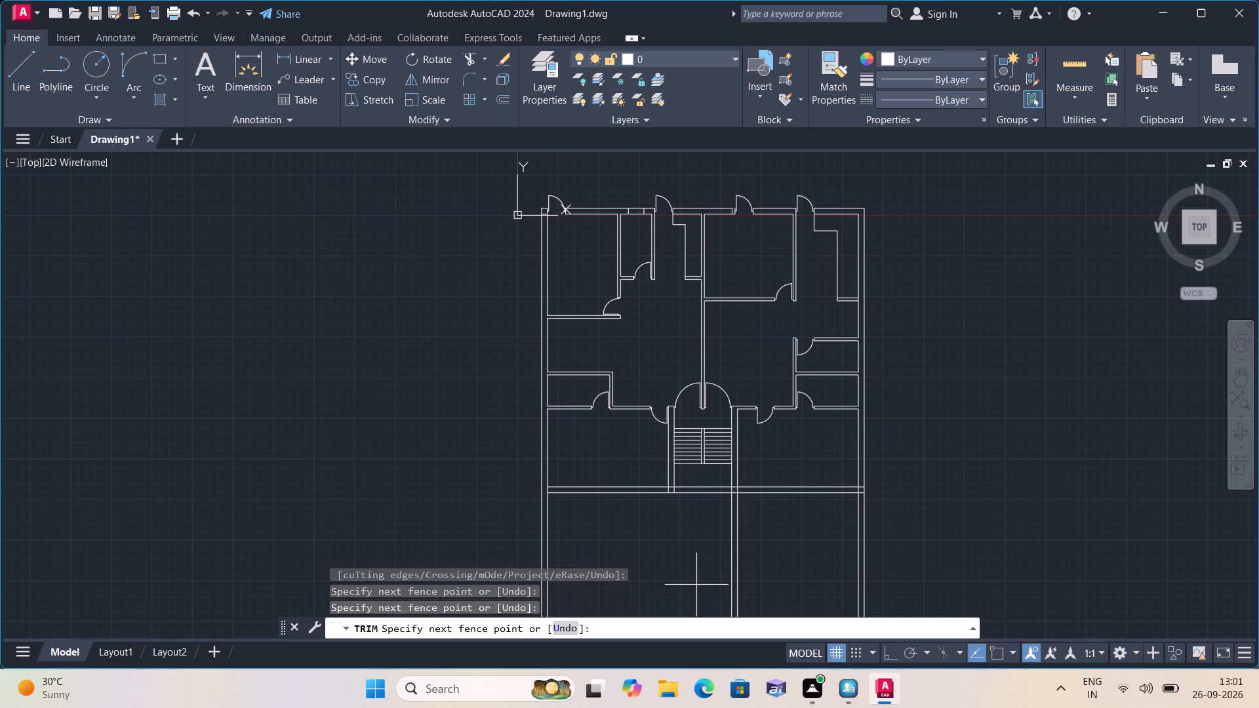
click(797, 564)
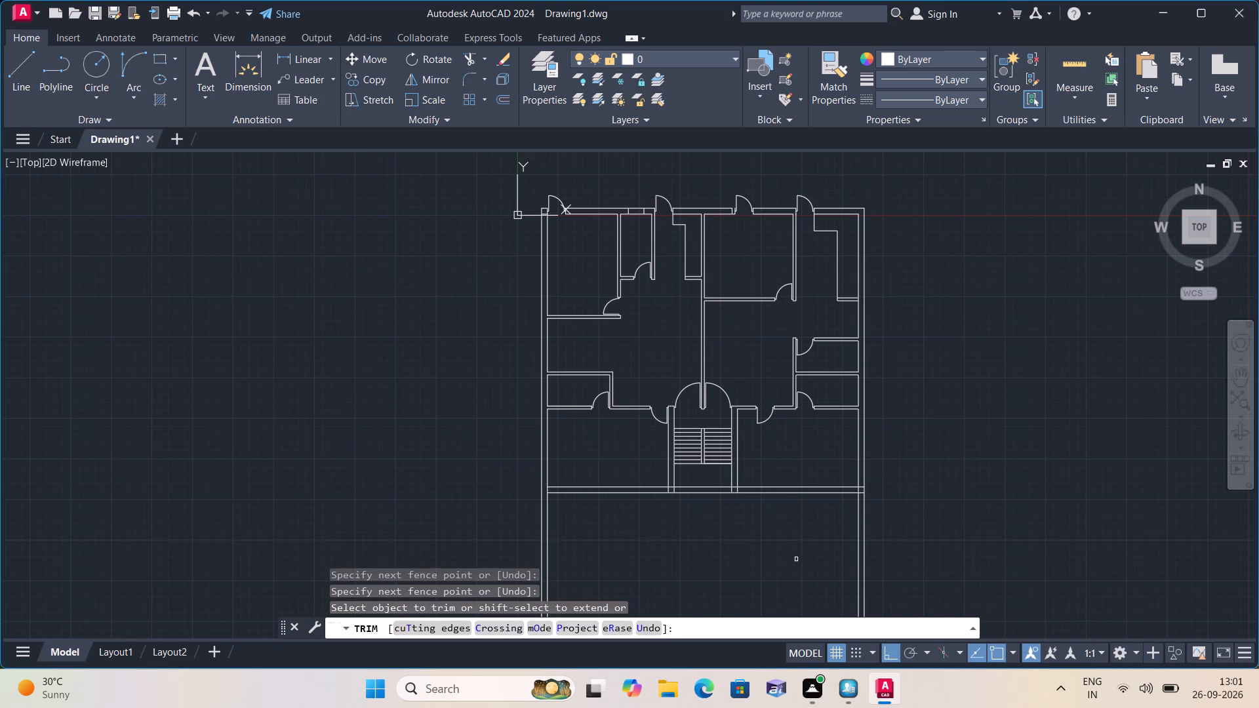
Trim the overlapping inner wall lines where the south wall meets the east outer wall, leaving a clean inner corner.
scroll(845, 555, up, 1)
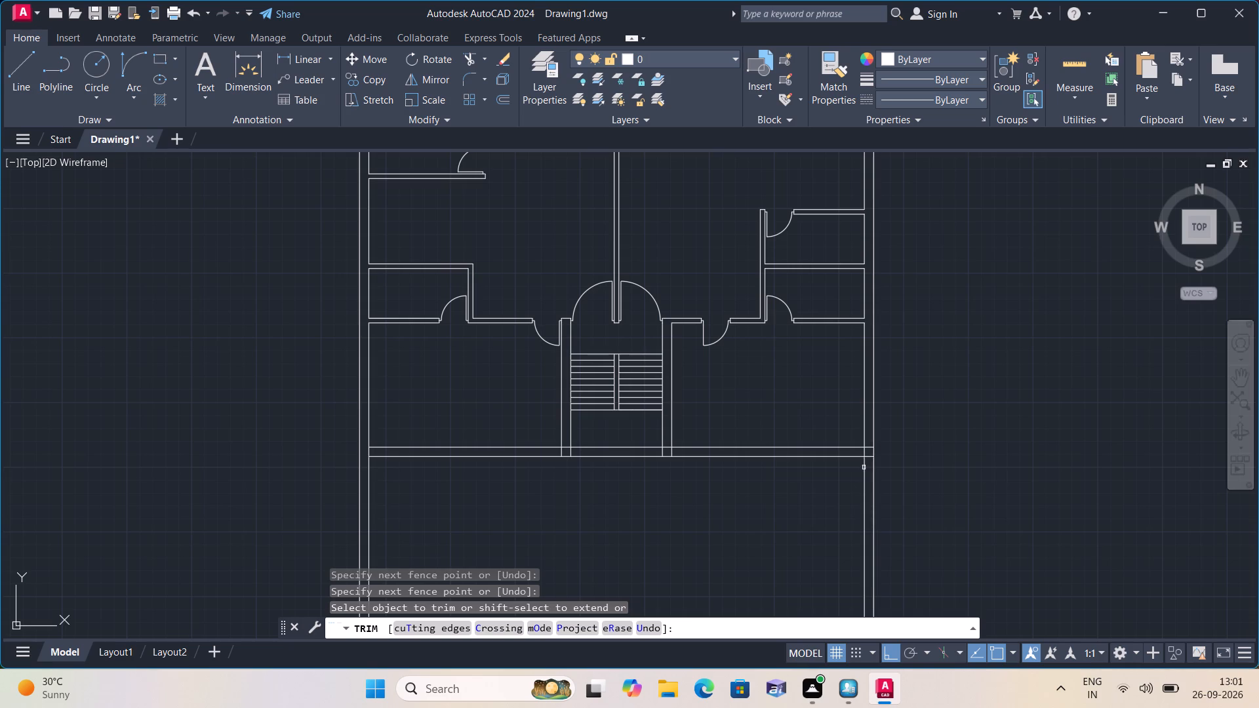
scroll(869, 436, up, 2)
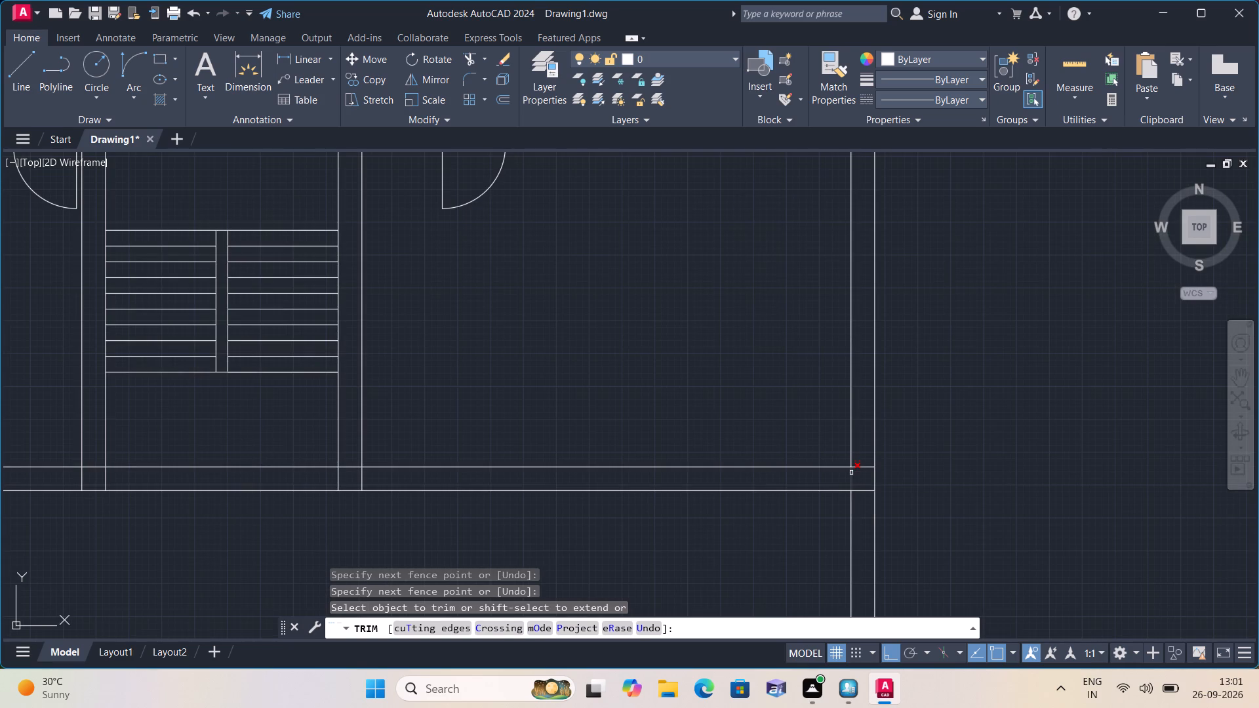
click(851, 473)
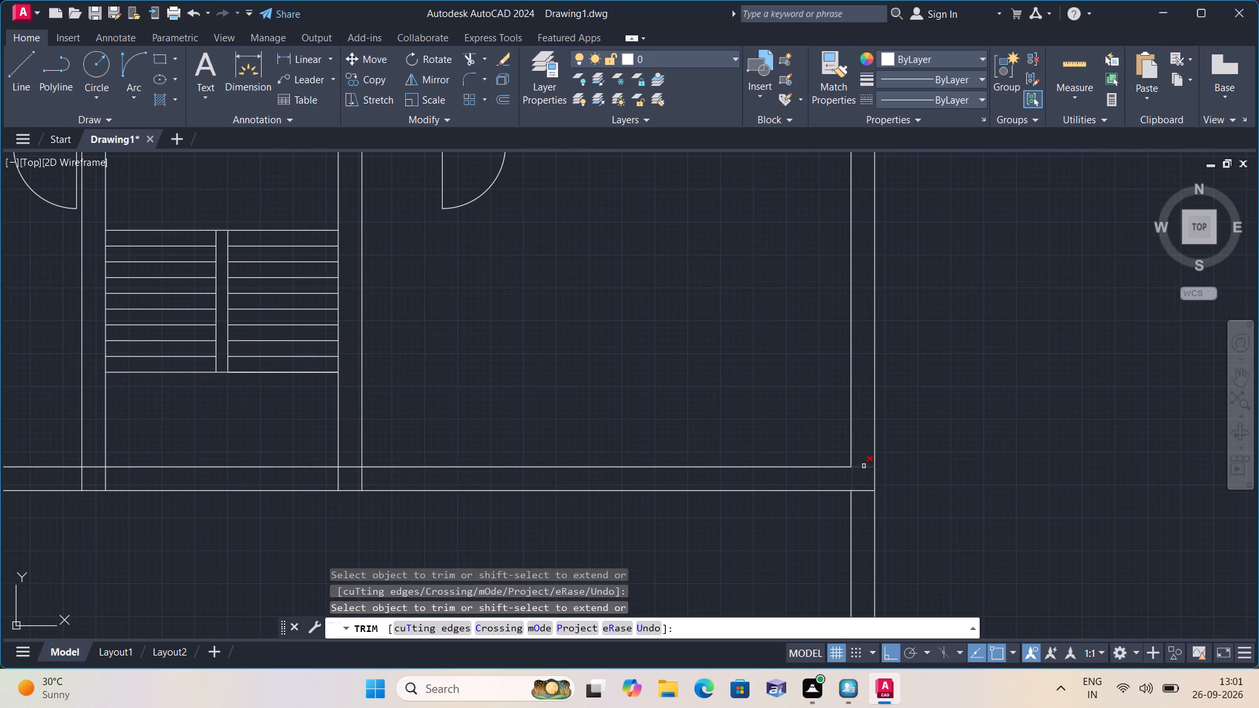
click(864, 466)
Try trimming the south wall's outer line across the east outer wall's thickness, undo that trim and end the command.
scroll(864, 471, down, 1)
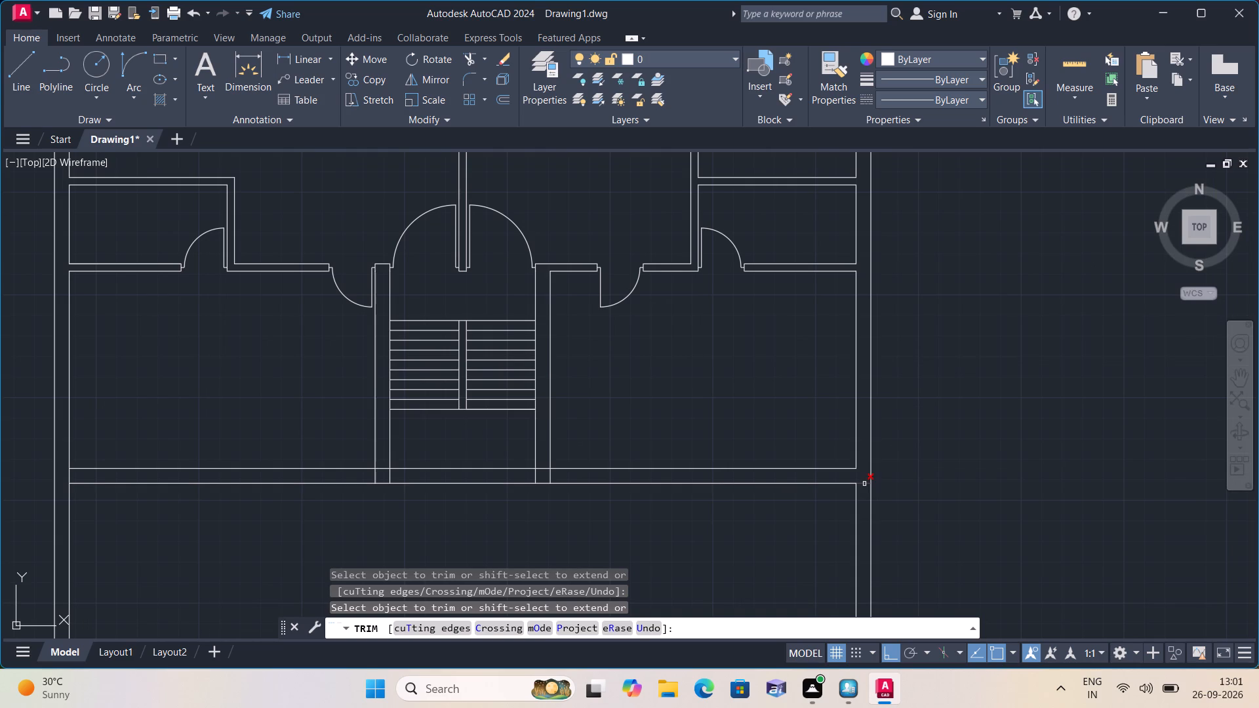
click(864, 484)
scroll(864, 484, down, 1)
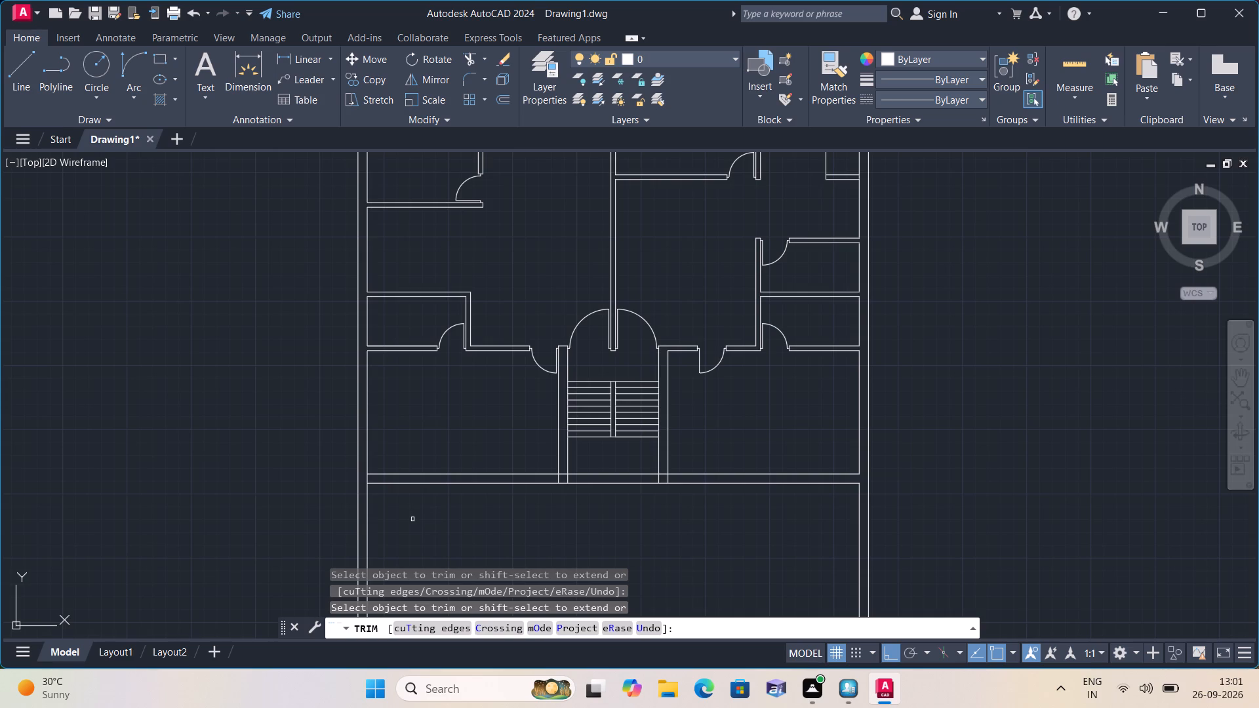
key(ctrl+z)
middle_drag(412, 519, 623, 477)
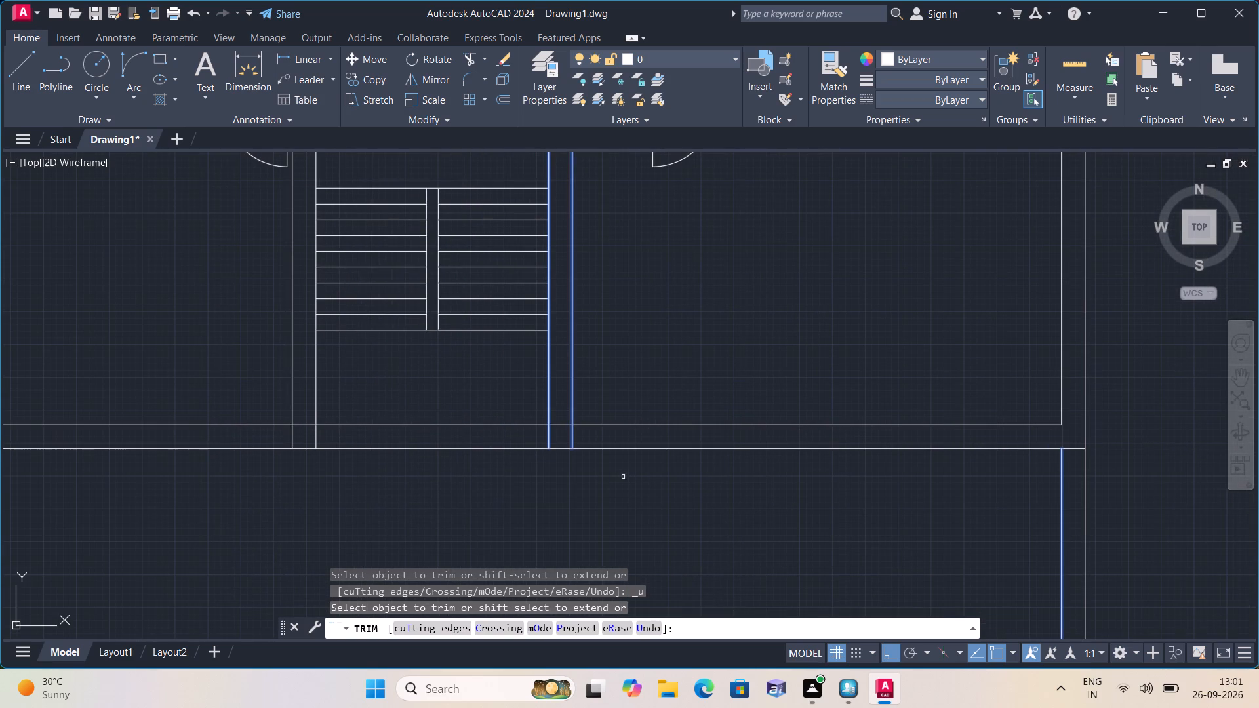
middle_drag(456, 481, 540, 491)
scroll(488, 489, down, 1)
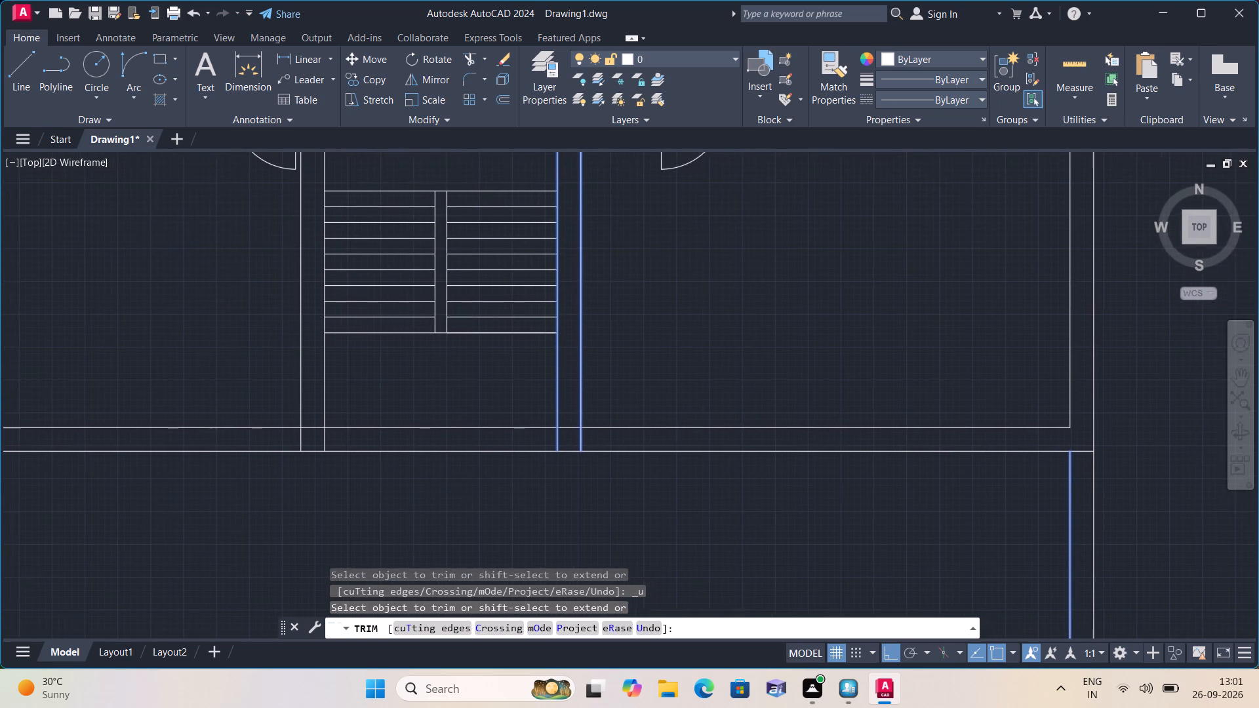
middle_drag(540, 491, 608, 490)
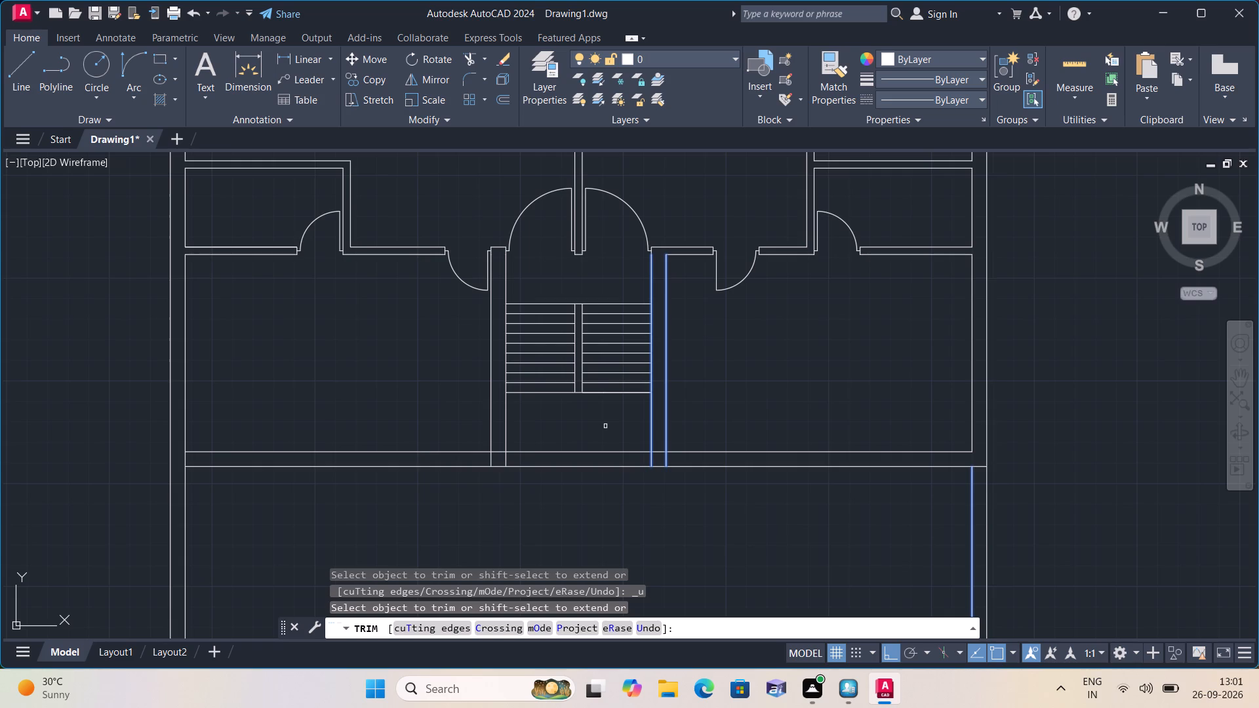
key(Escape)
Draw a short line extending the south wall's outer line across the west outer wall's thickness to its outer face.
text(l)
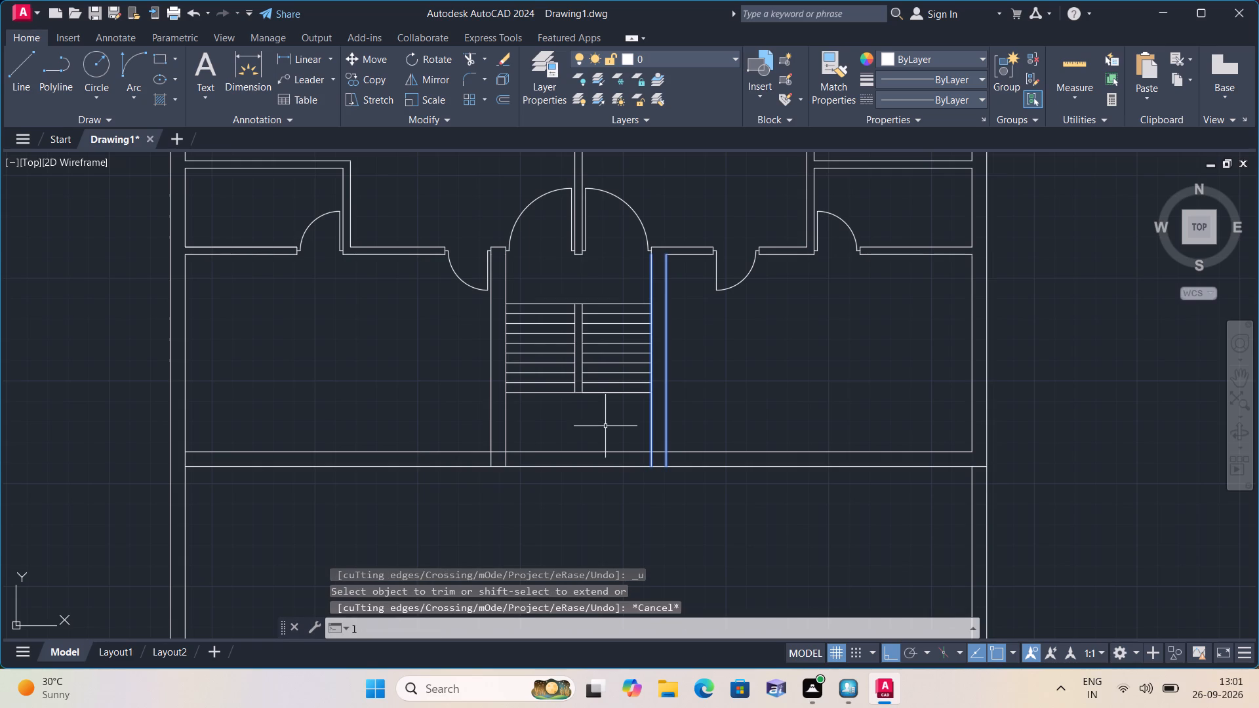
key(space)
scroll(153, 490, up, 1)
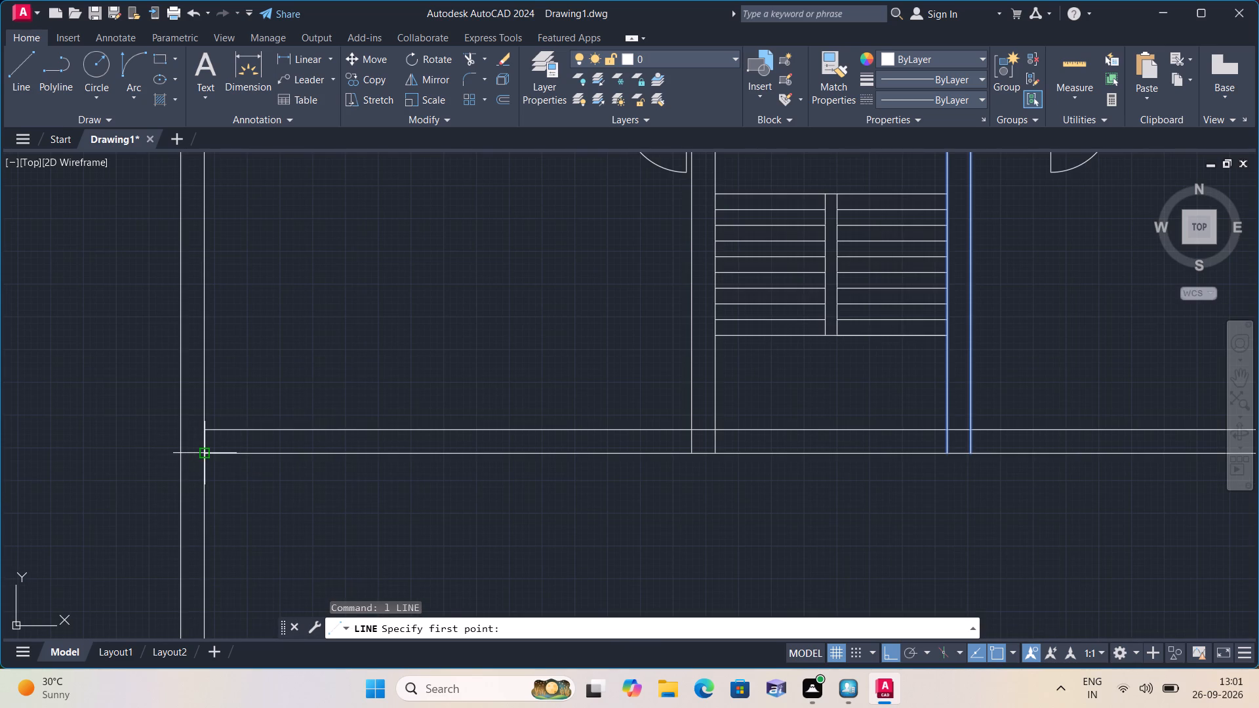
click(201, 453)
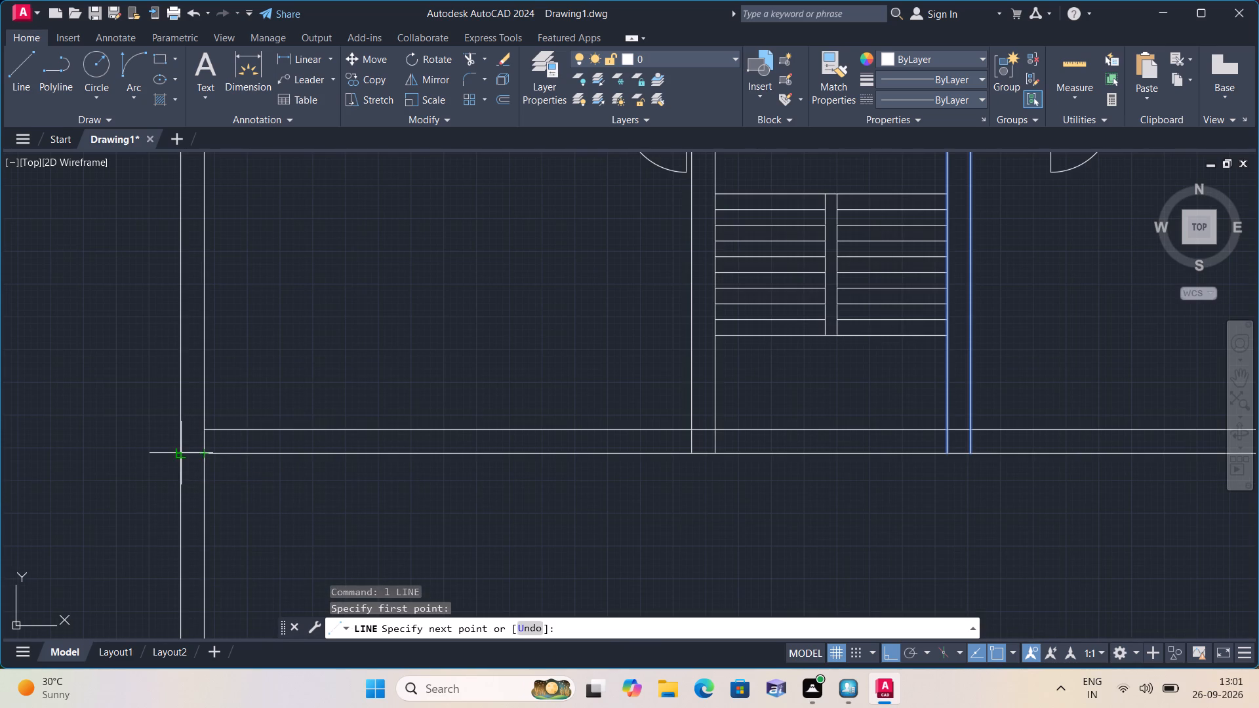
click(182, 458)
key(space)
Trim the west outer wall's inner line at the south wall, and remove both side walls' inner lines running on south of it.
scroll(292, 512, up, 1)
scroll(292, 512, down, 1)
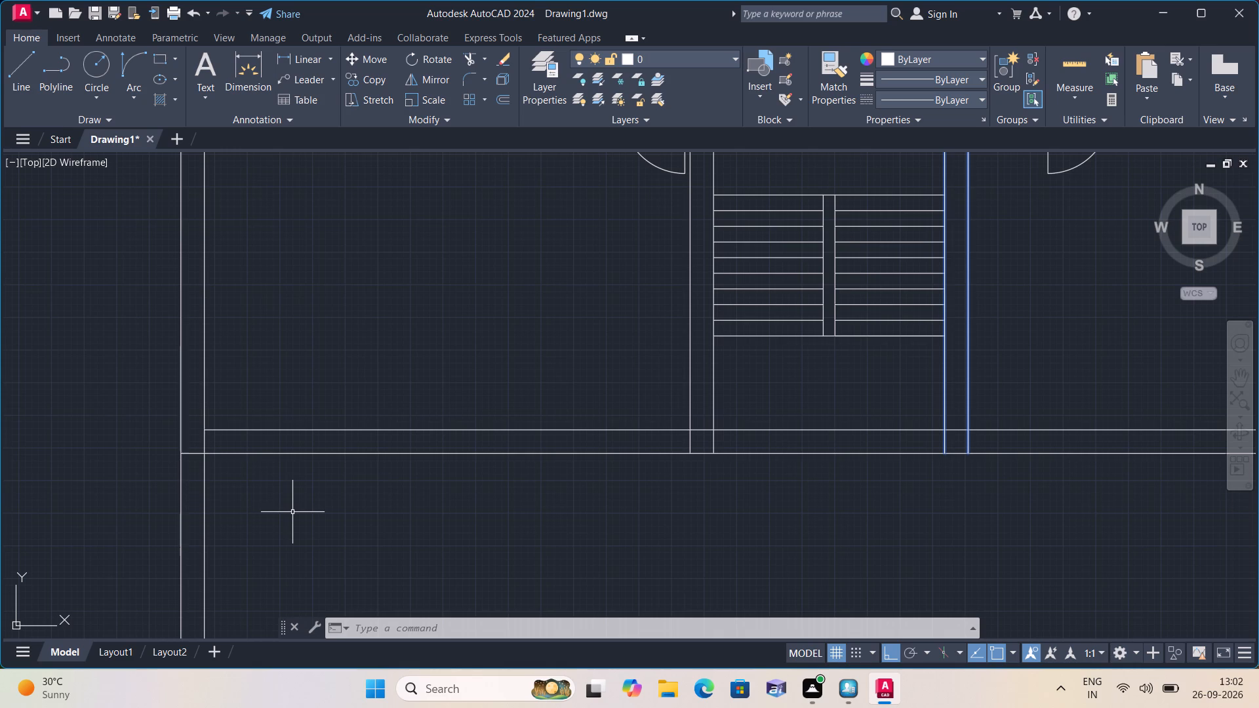
text(trim)
key(space)
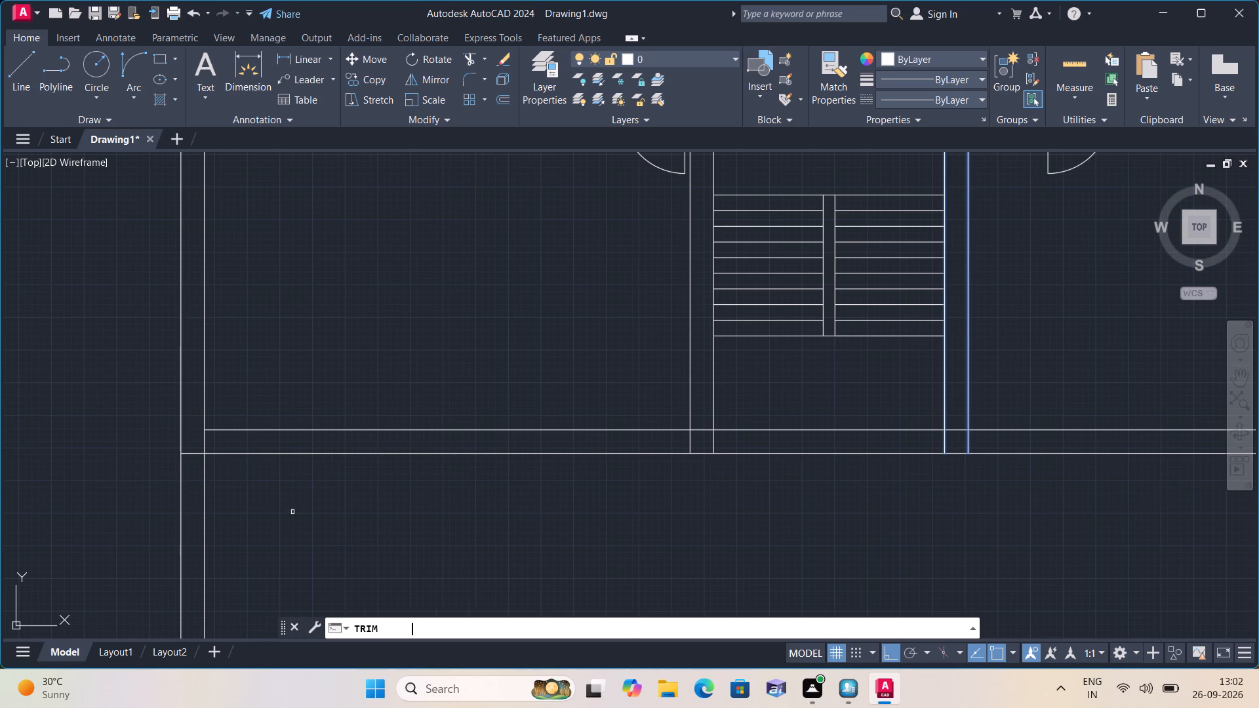
click(203, 440)
scroll(212, 456, down, 1)
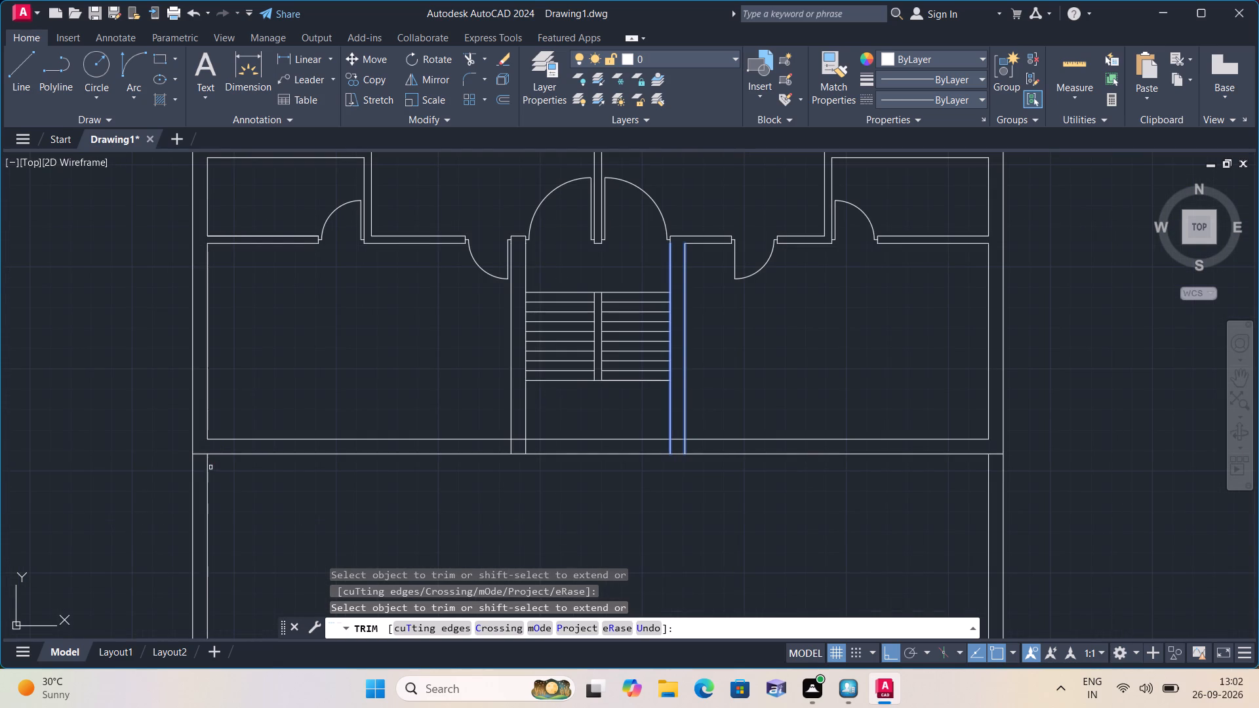
click(209, 468)
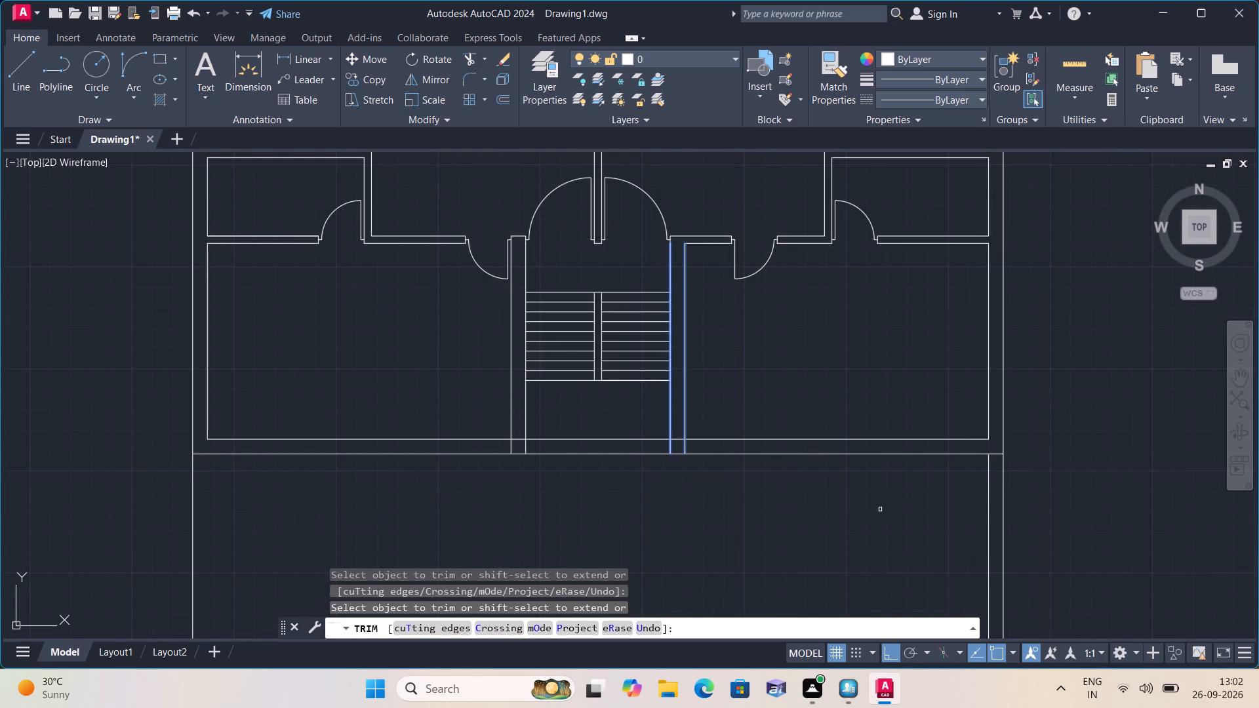
click(989, 507)
key(Escape)
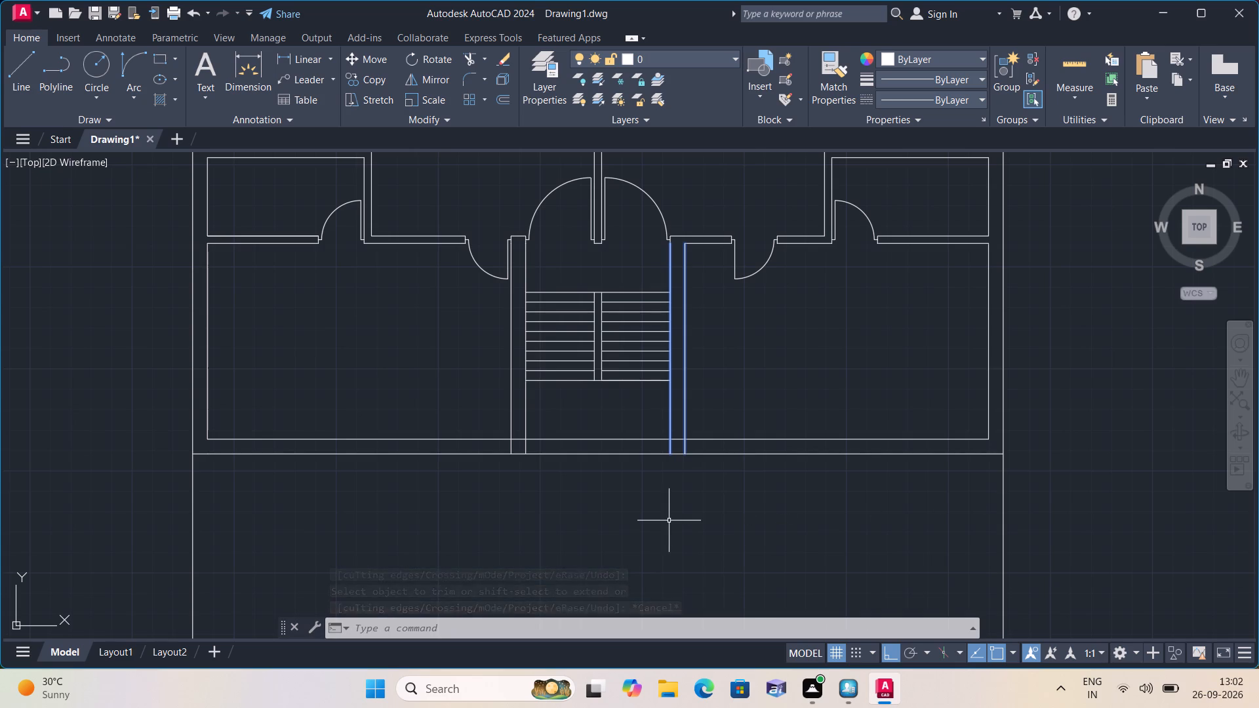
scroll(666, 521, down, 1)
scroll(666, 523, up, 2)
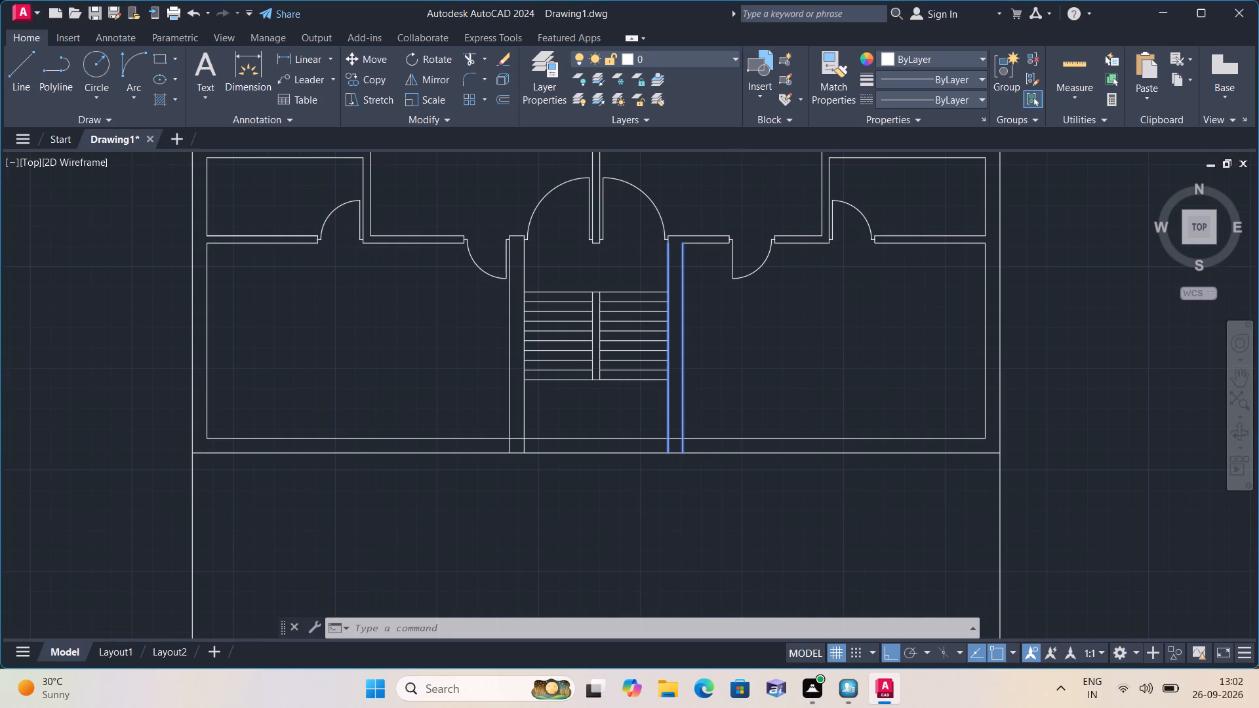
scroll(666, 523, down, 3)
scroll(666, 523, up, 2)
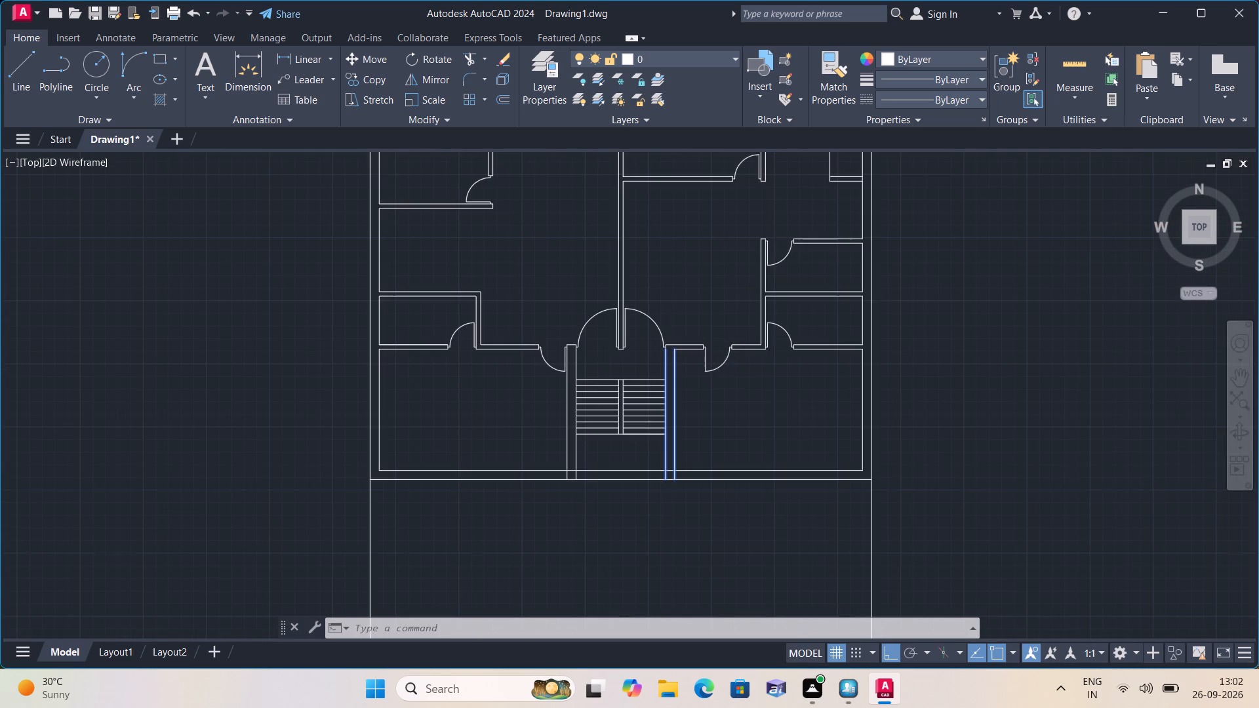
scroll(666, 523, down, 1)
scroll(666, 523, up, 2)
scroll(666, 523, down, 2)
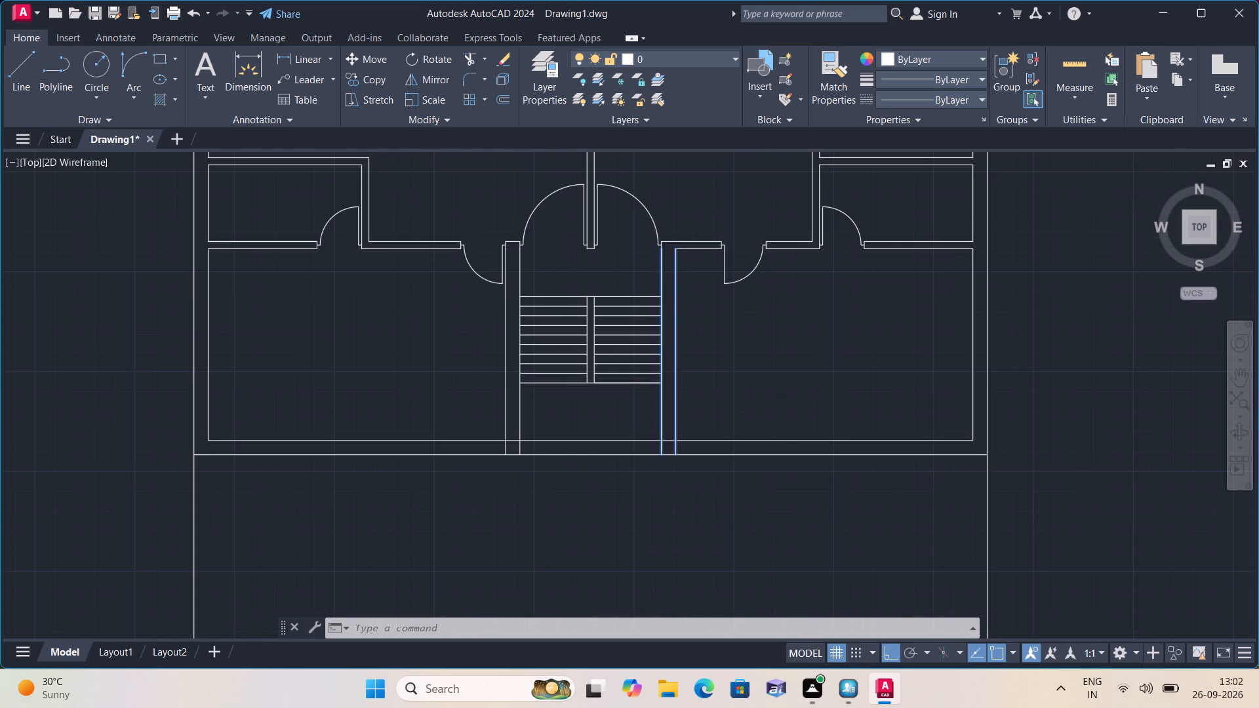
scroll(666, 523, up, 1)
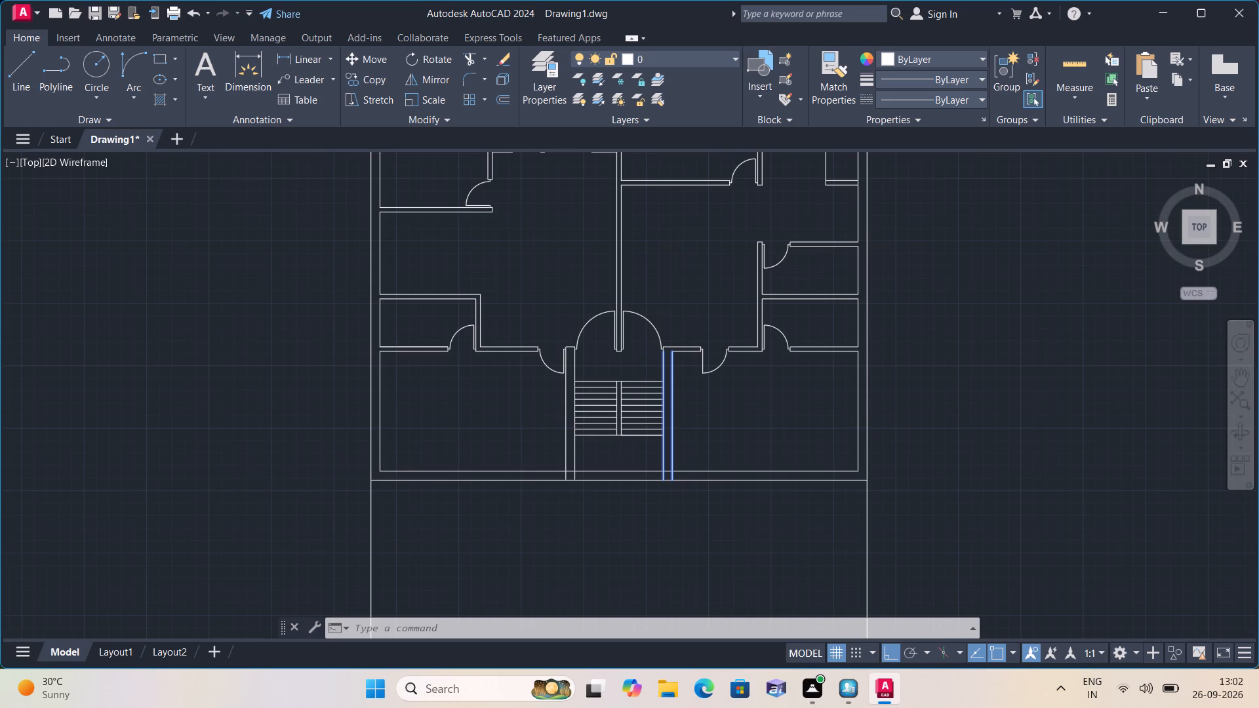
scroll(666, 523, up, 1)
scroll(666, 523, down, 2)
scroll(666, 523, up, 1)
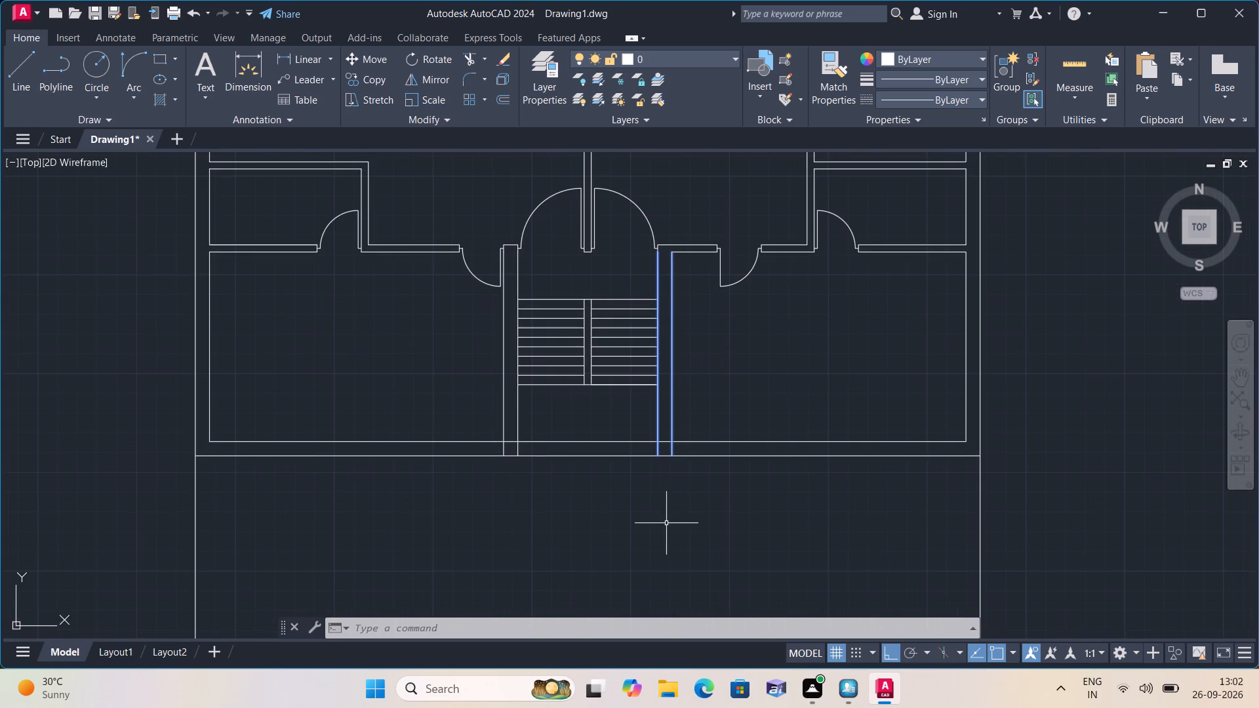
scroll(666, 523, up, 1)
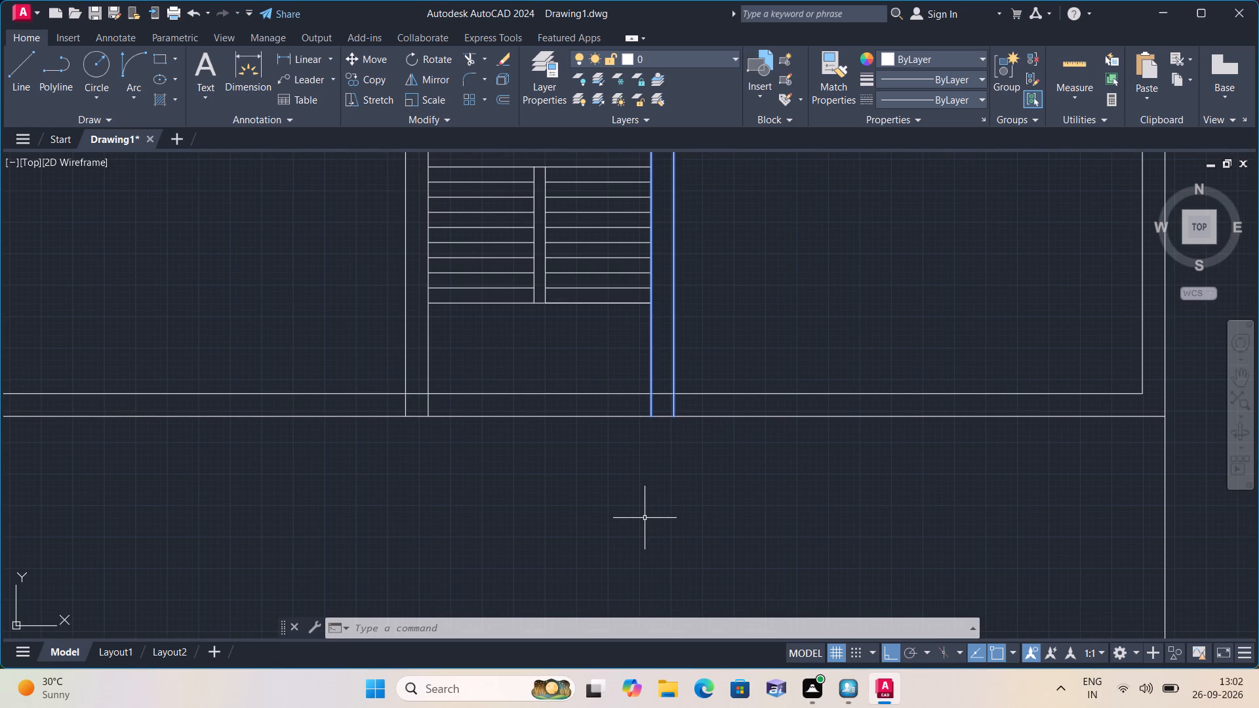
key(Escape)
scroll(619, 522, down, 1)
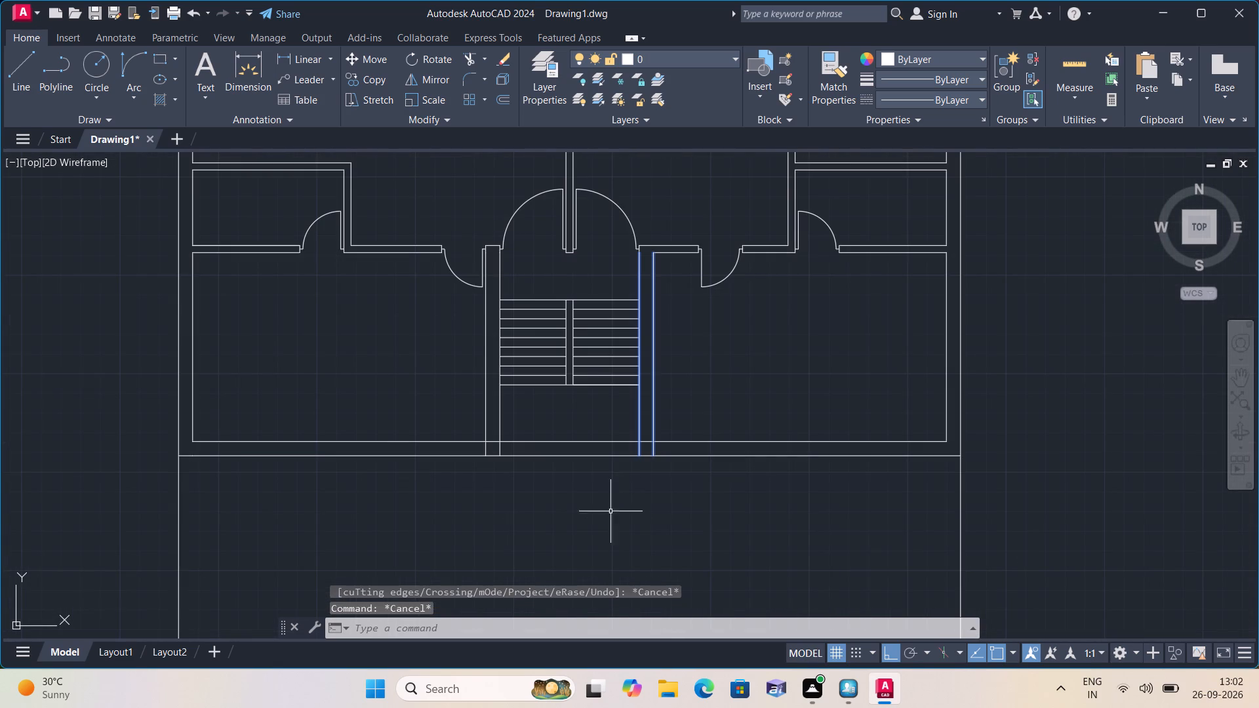
Offset the south wall's outer line by 1' towards the south.
middle_drag(605, 507, 740, 507)
scroll(731, 507, down, 1)
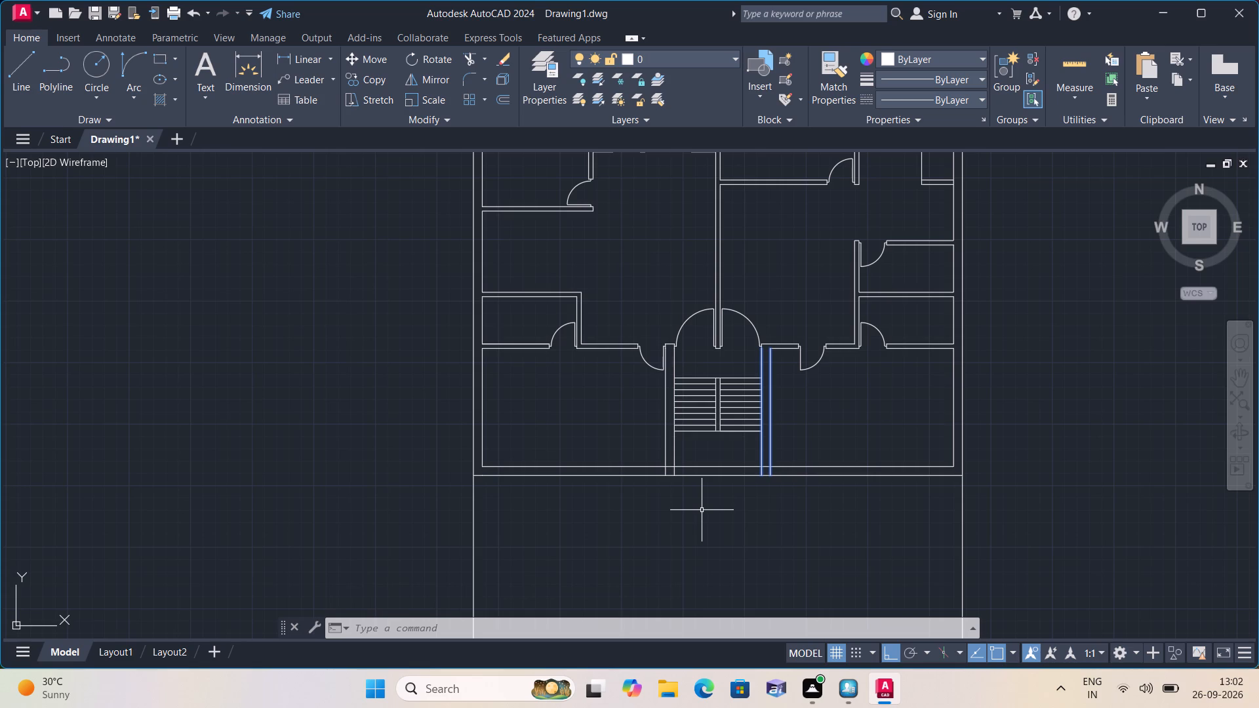
scroll(563, 541, up, 1)
scroll(562, 541, down, 1)
middle_drag(562, 541, 625, 536)
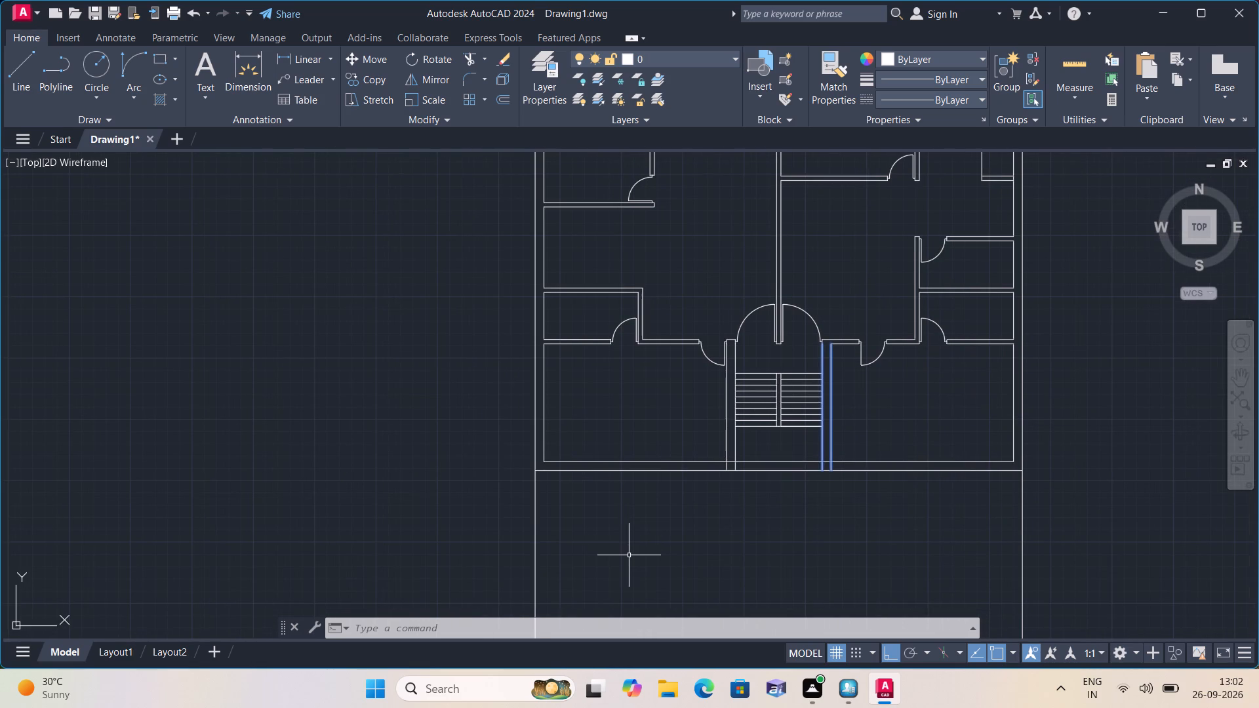
key(o)
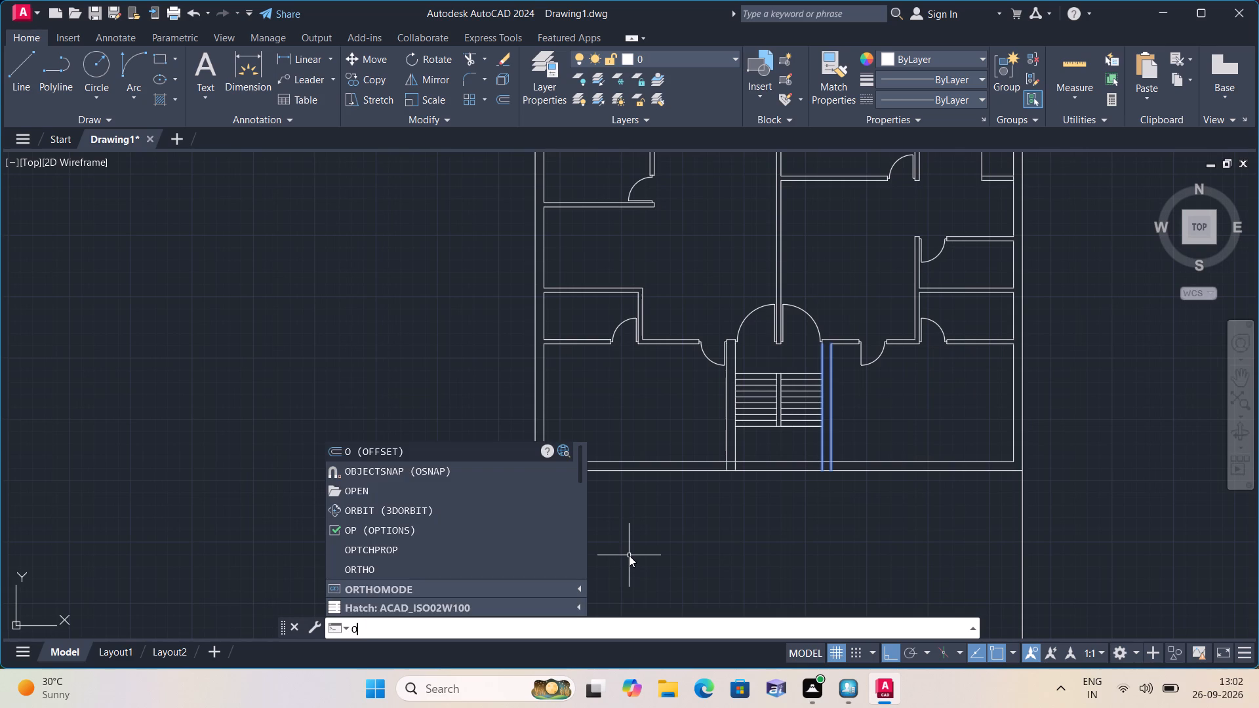
text(ff)
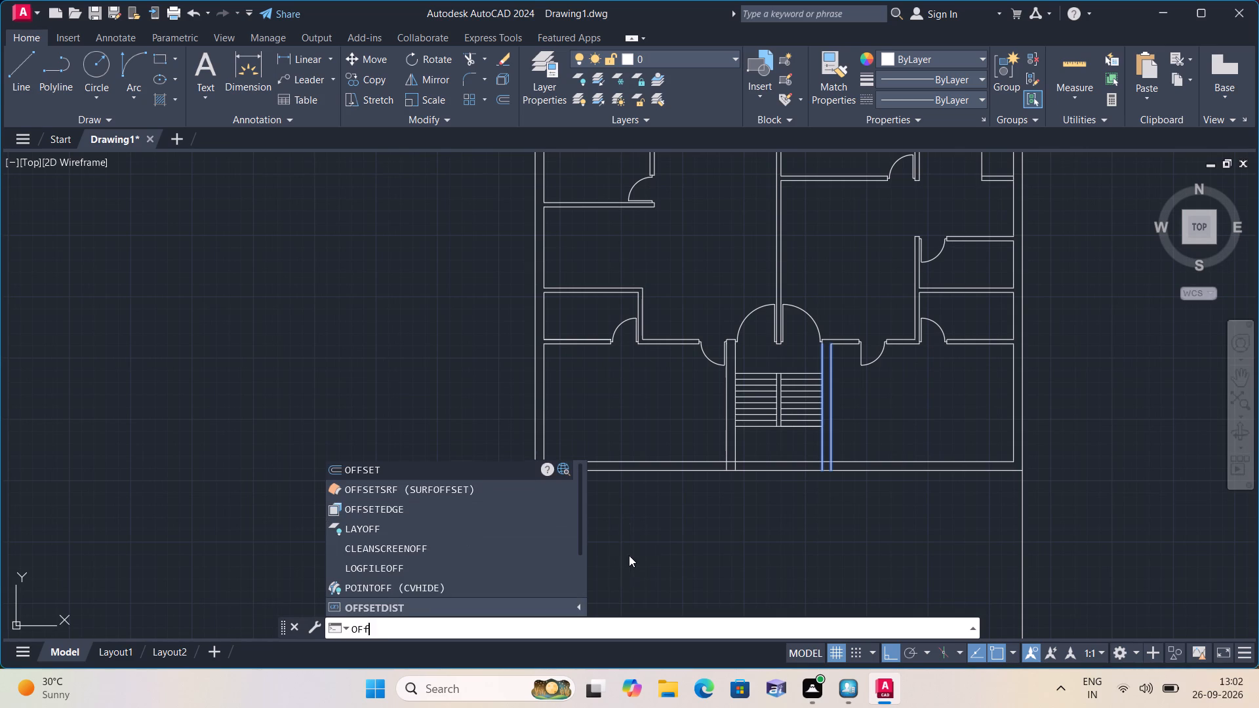
key(space)
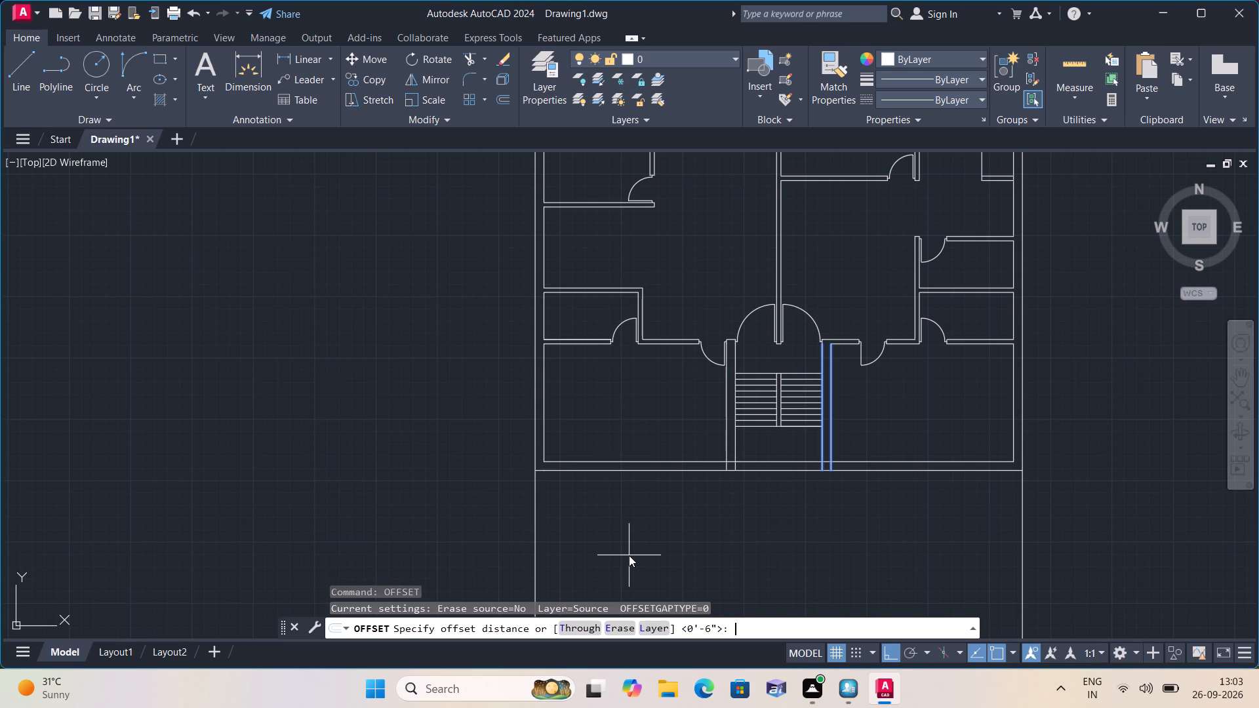
text(1')
key(space)
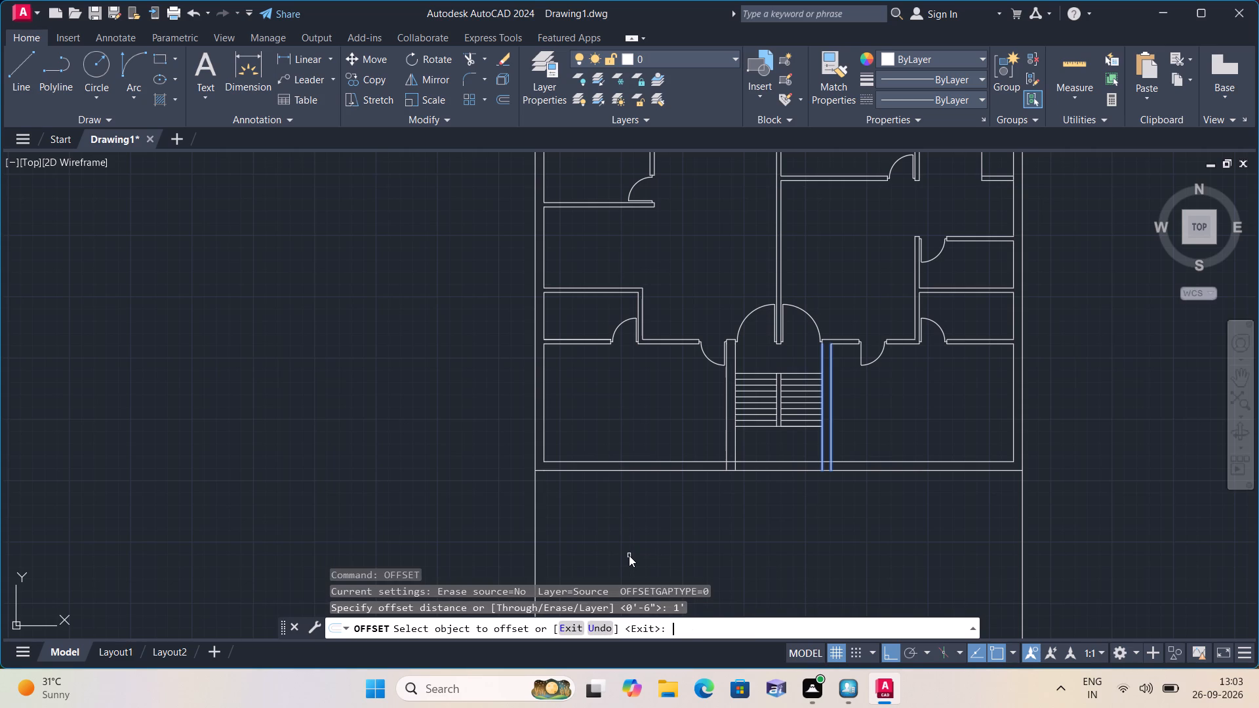
click(637, 469)
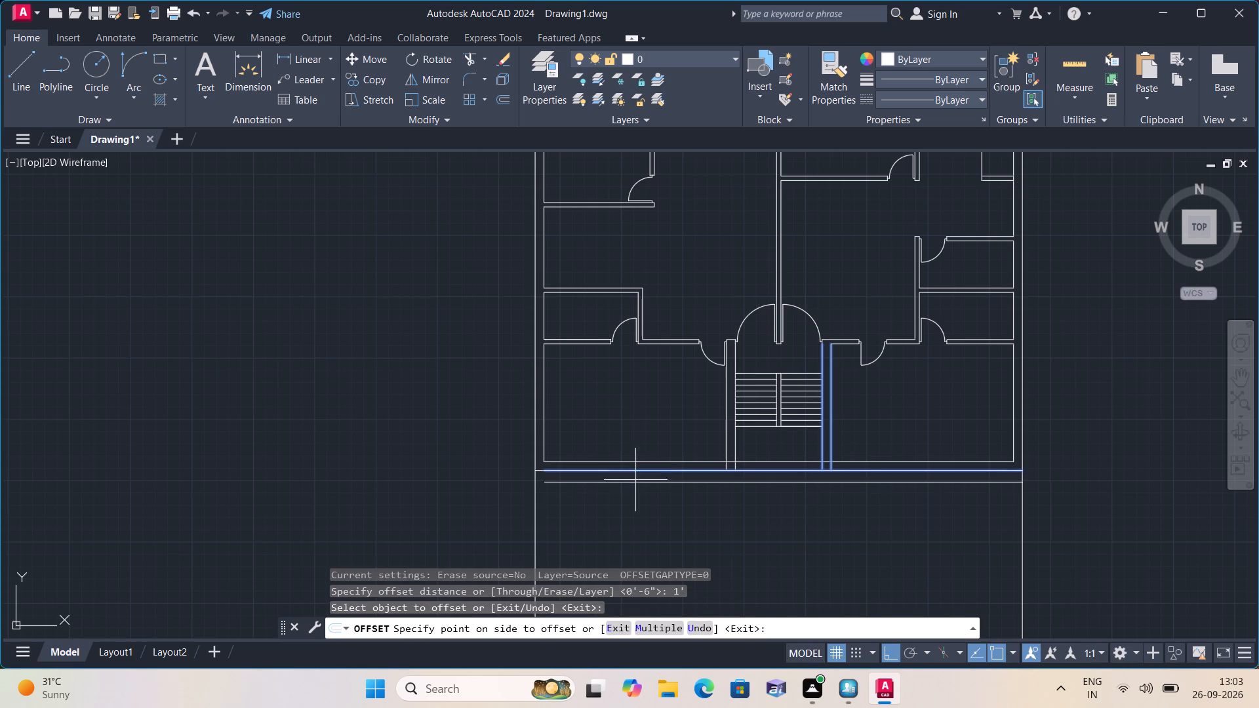
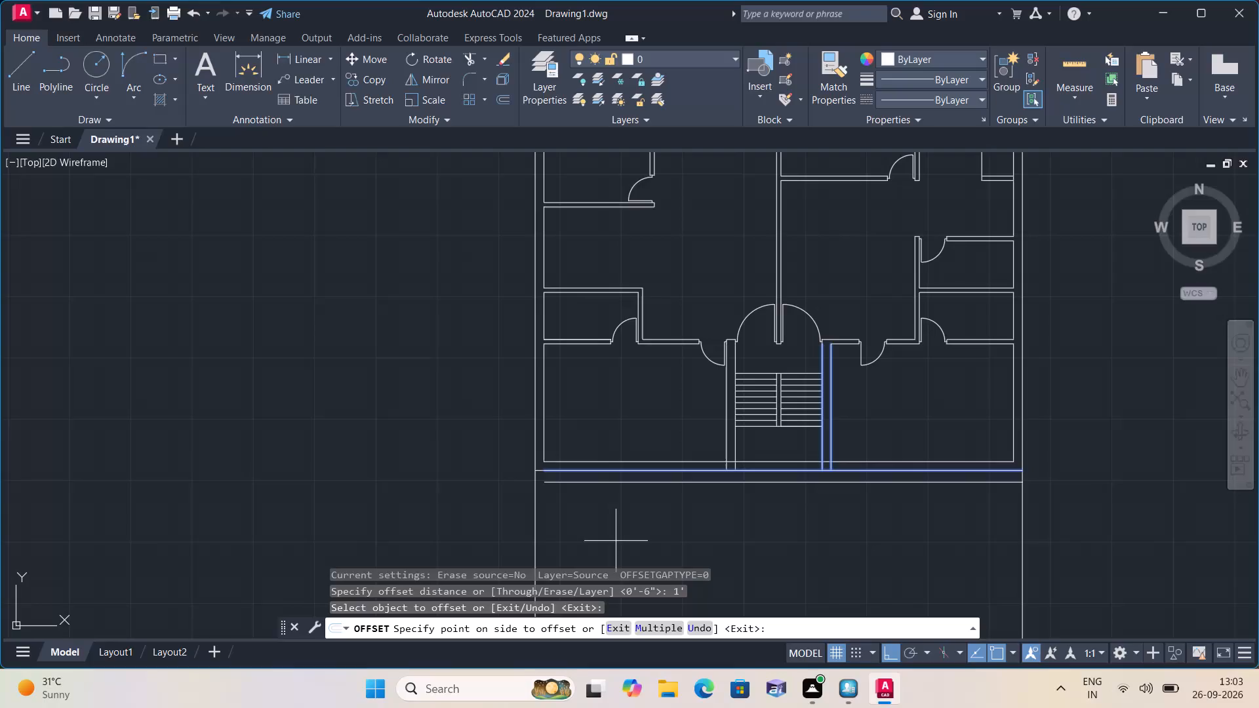
Offset the plan's bottom exterior wall line 3' outward, below the building.
key(space)
key(space)
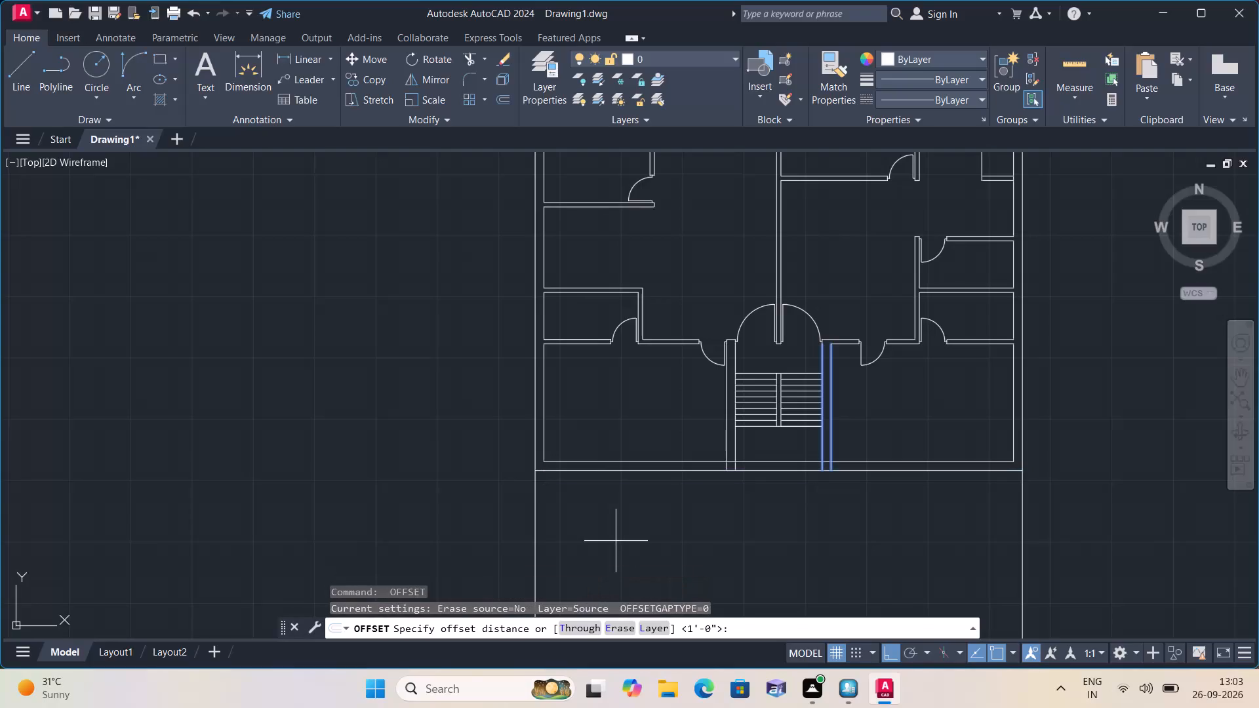
text(3')
key(space)
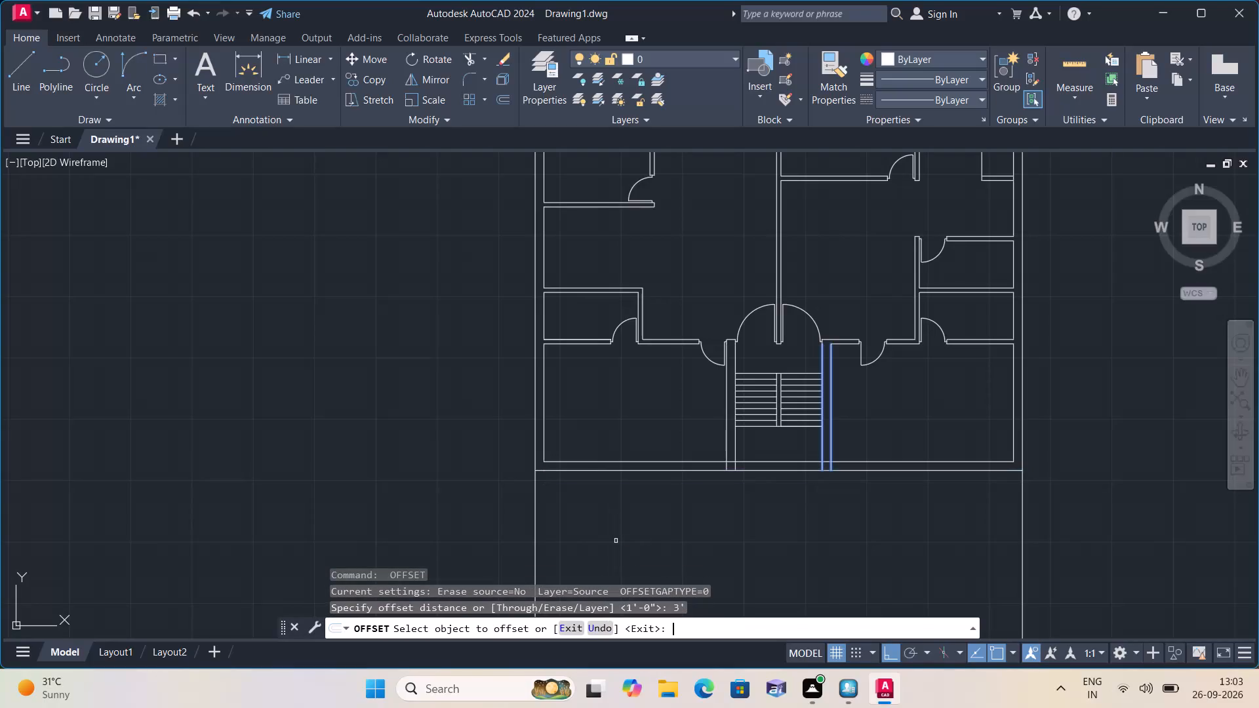
click(614, 469)
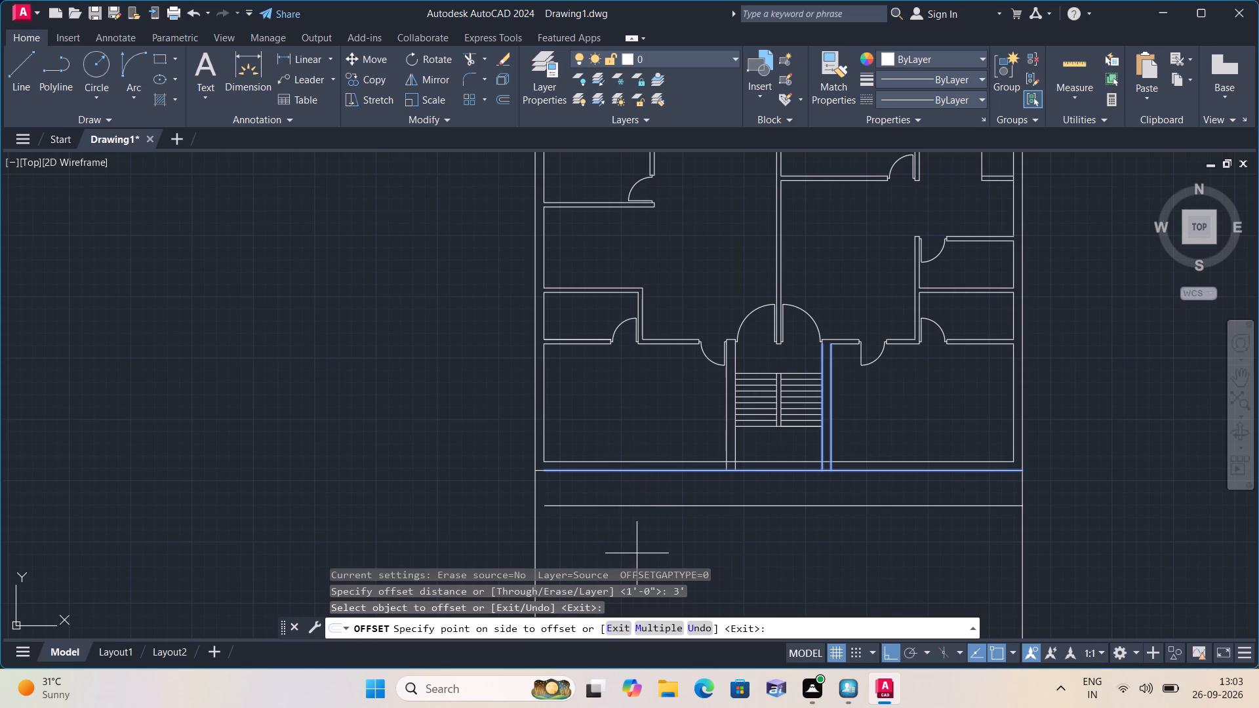
click(637, 553)
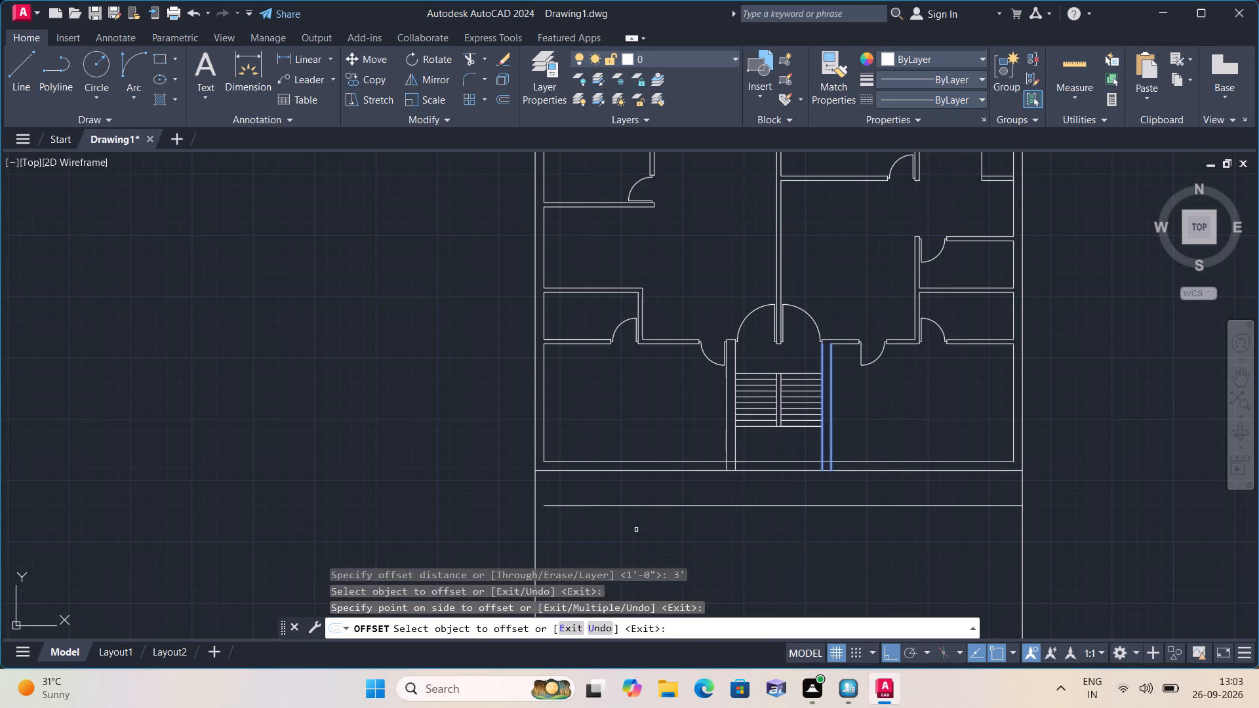
Offset the new line below the building 4.5" further outward to give the front strip's wall its thickness.
key(space)
key(space)
text(4.5")
key(space)
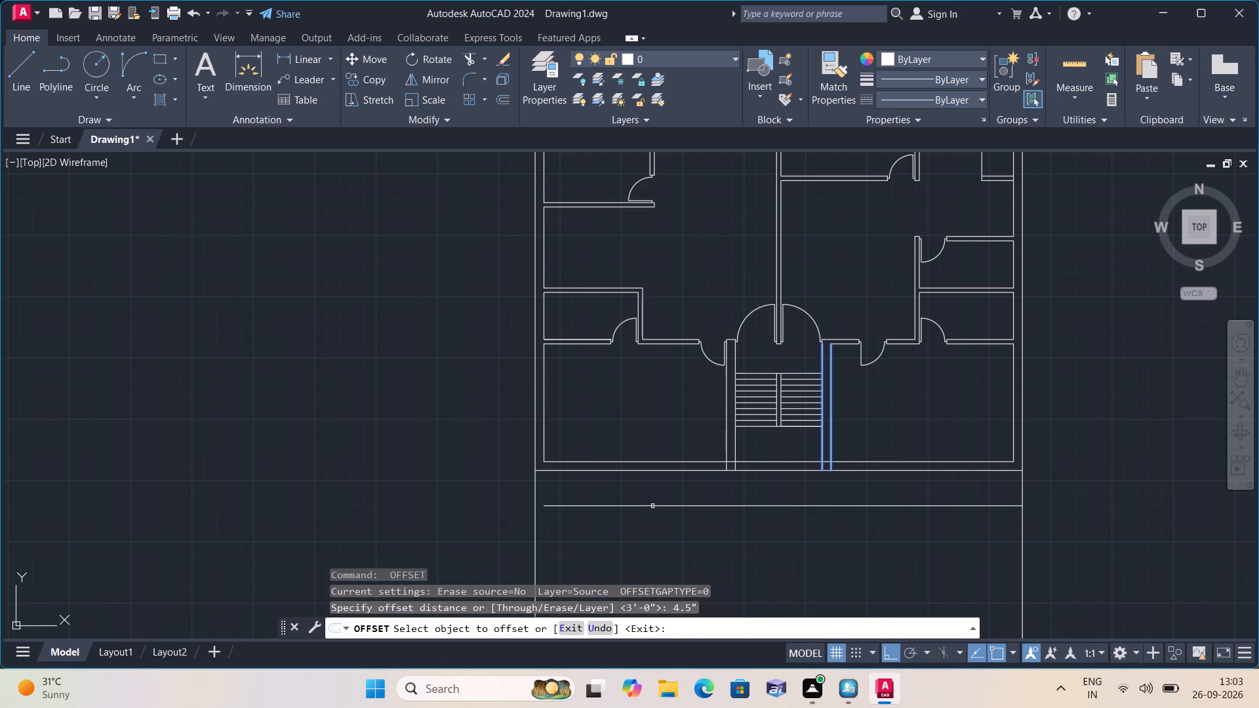
click(652, 506)
click(646, 540)
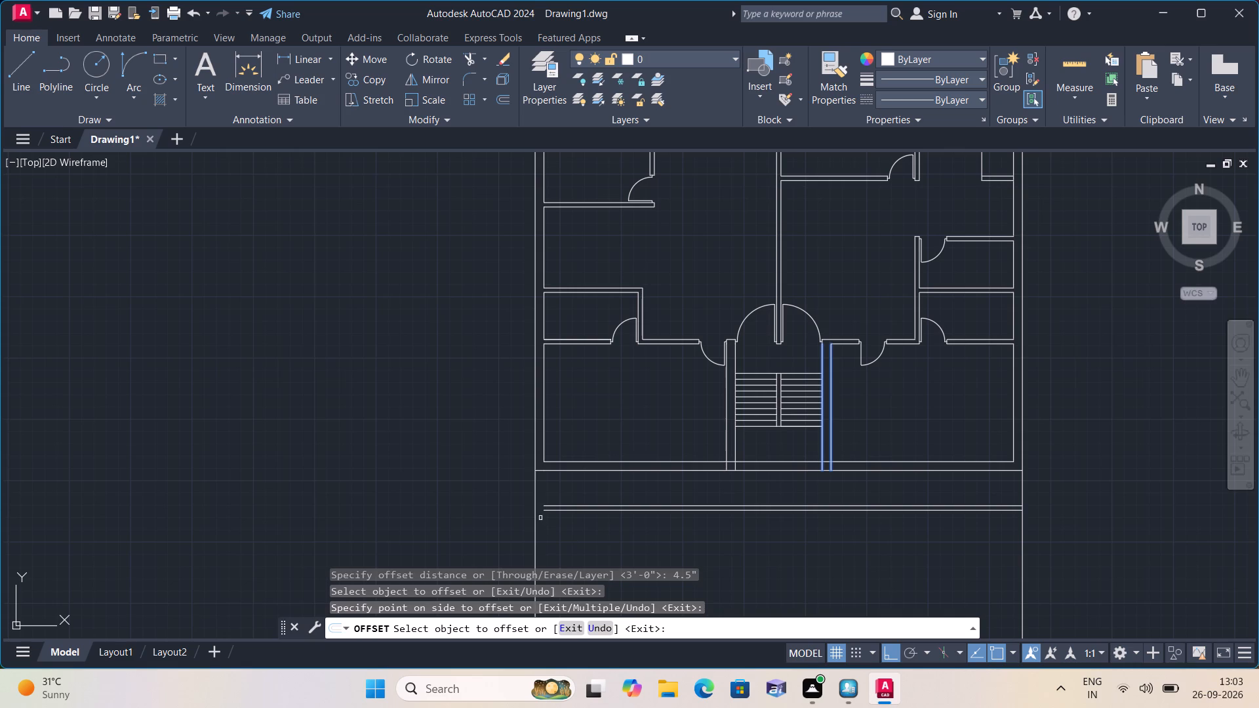
Offset the plan's left and right outer boundary lines 4.5" inward.
scroll(532, 501, up, 2)
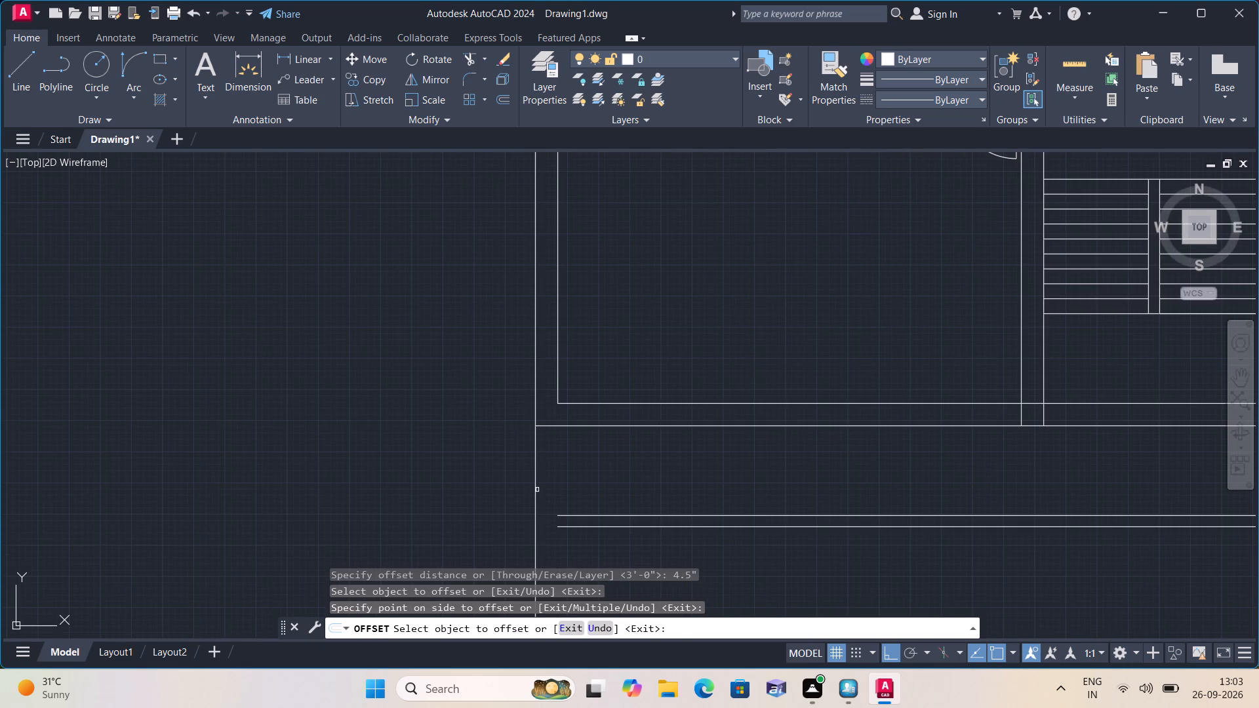
click(537, 490)
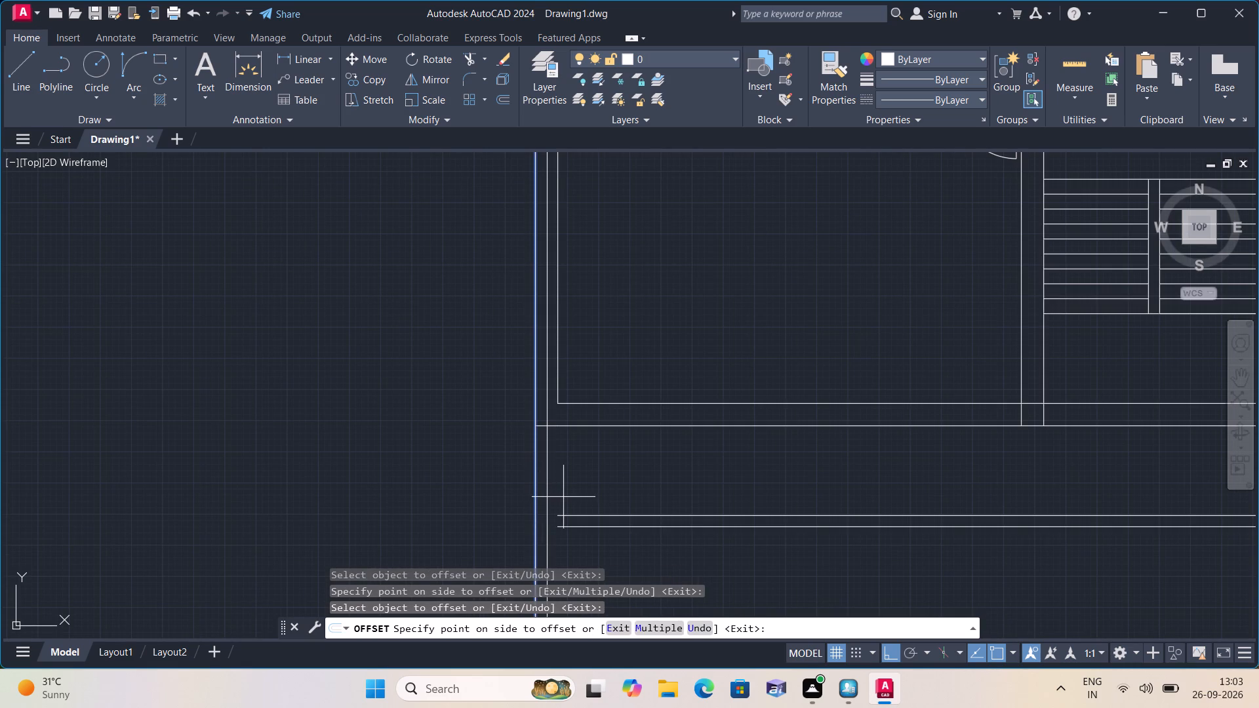
click(563, 497)
middle_drag(1003, 503, 998, 500)
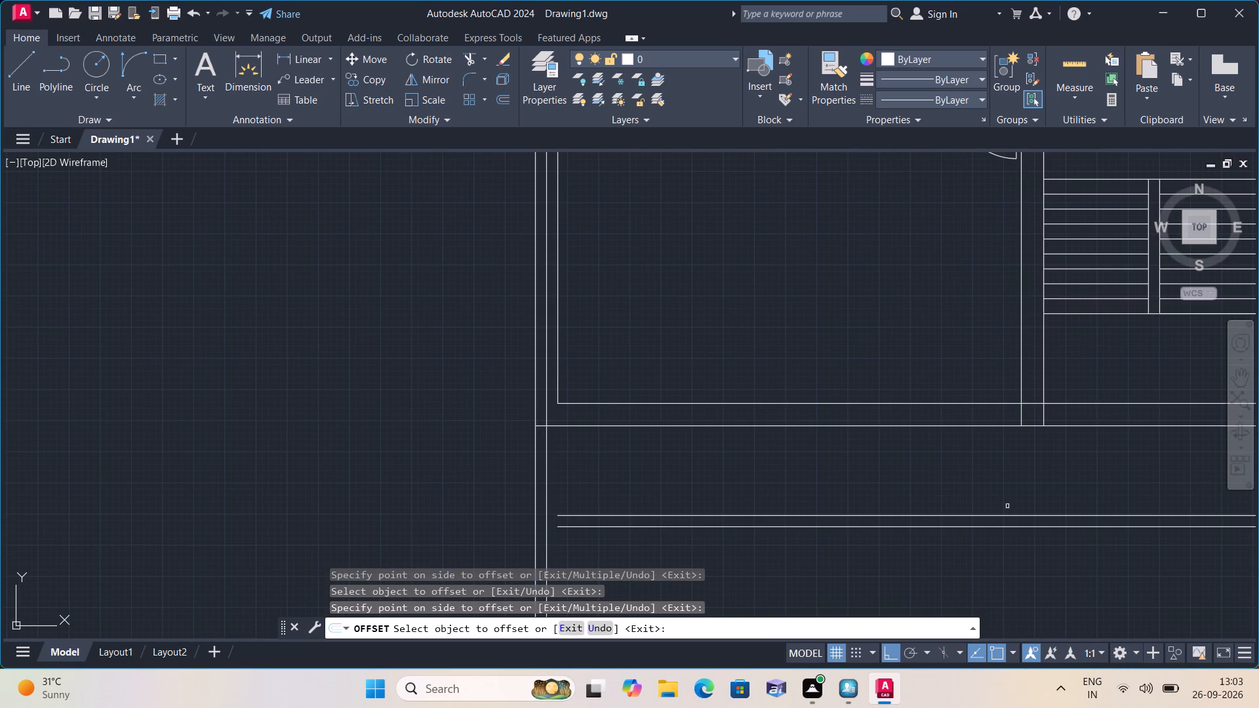
middle_drag(998, 500, 757, 410)
scroll(768, 415, down, 1)
middle_drag(852, 454, 623, 428)
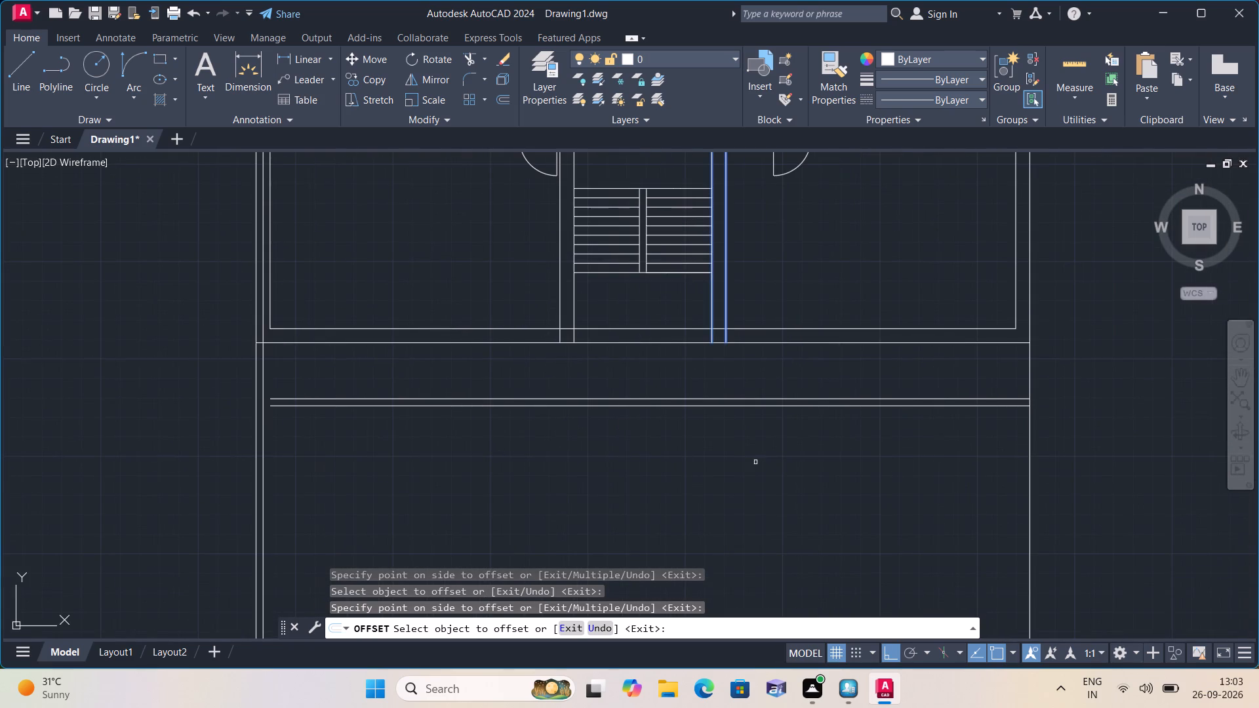
click(1028, 446)
click(986, 458)
scroll(609, 501, down, 1)
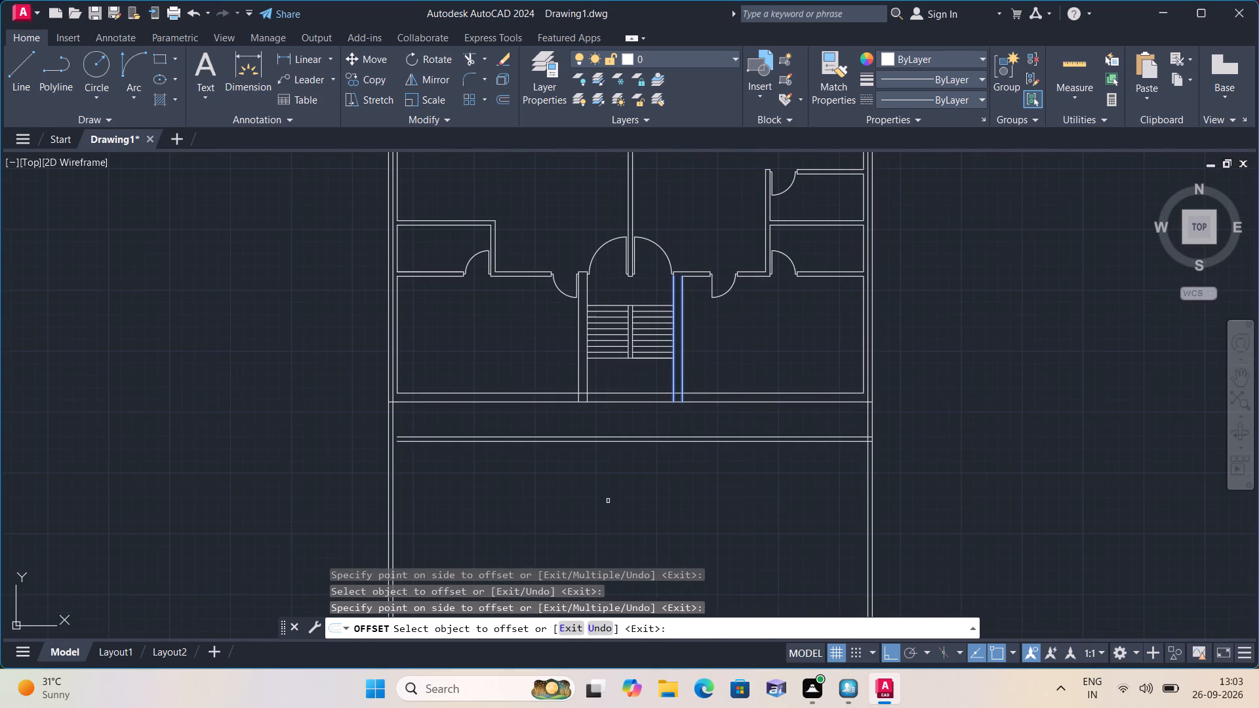
middle_drag(562, 488, 614, 566)
key(space)
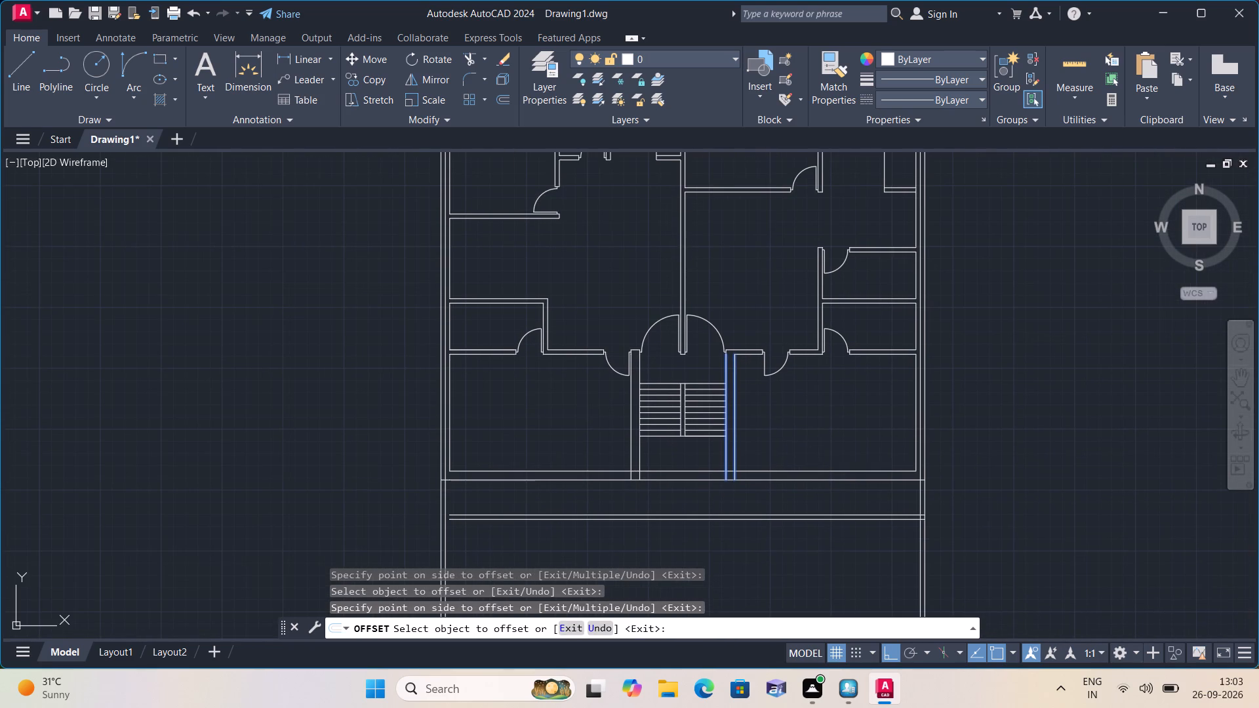
Trim both inner side lines where they run inside the exterior walls above the bottom exterior wall line.
text(trim)
key(space)
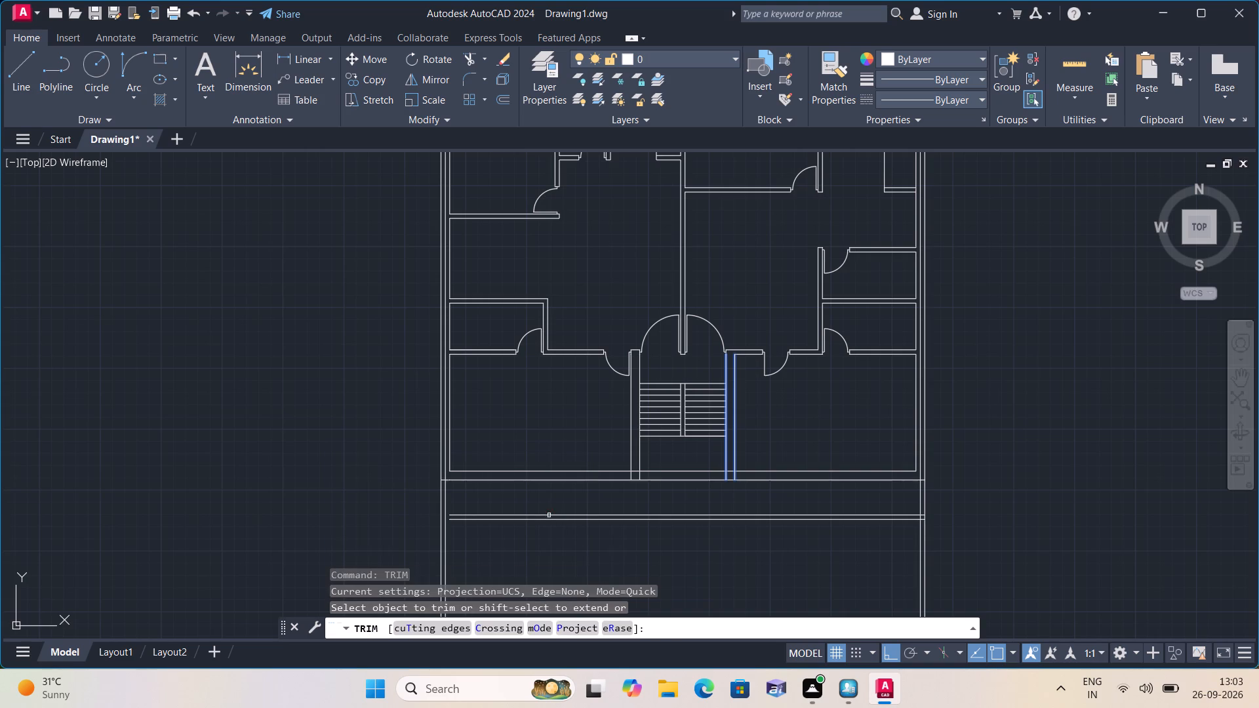
scroll(445, 466, up, 2)
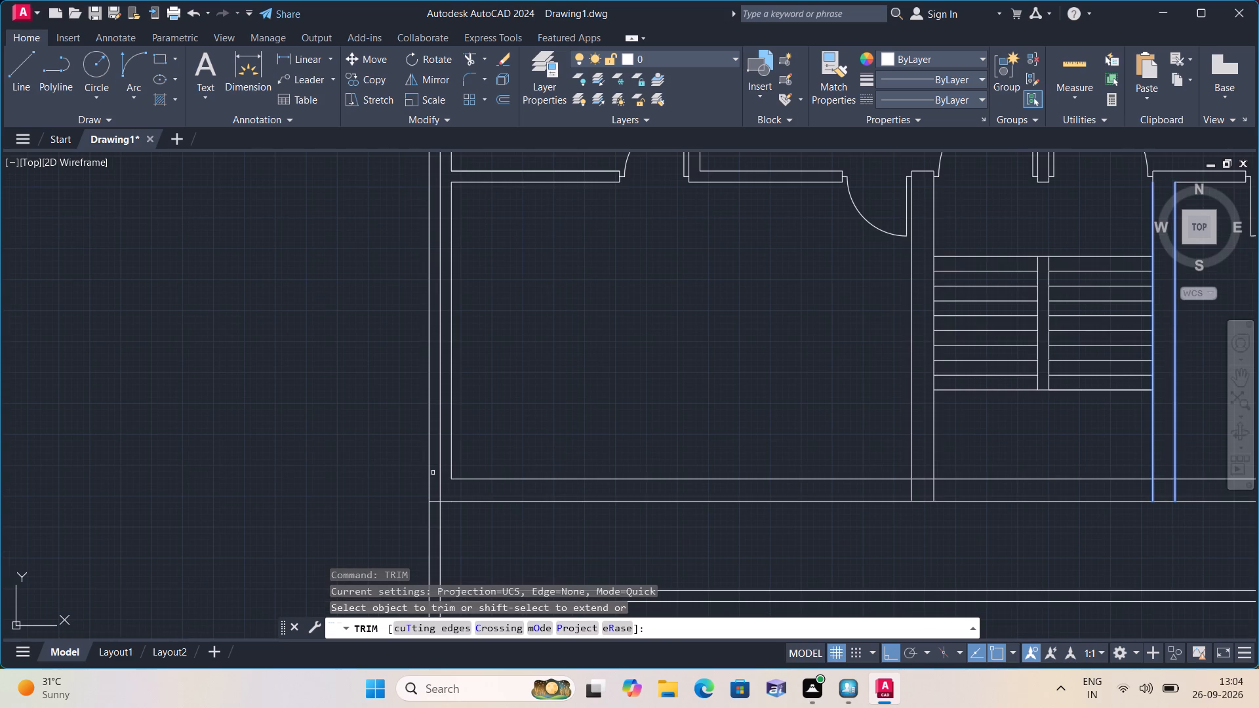
click(441, 480)
scroll(441, 486, down, 1)
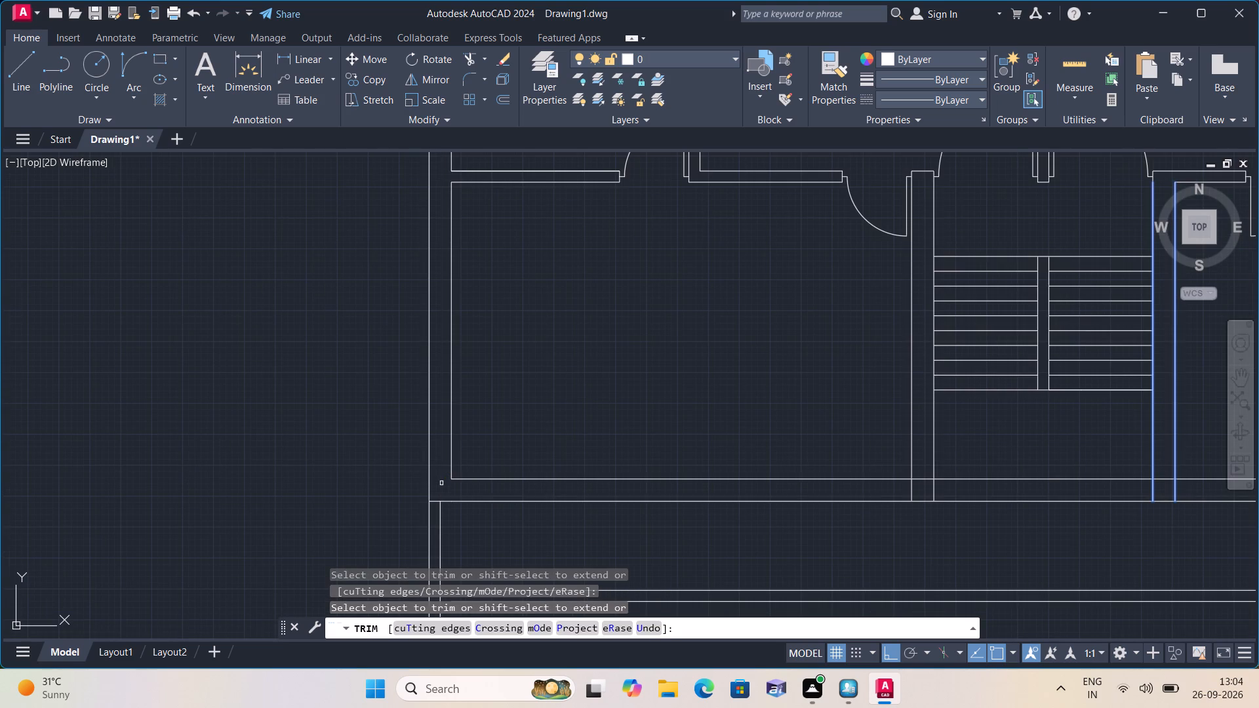
scroll(441, 489, down, 1)
scroll(908, 492, up, 2)
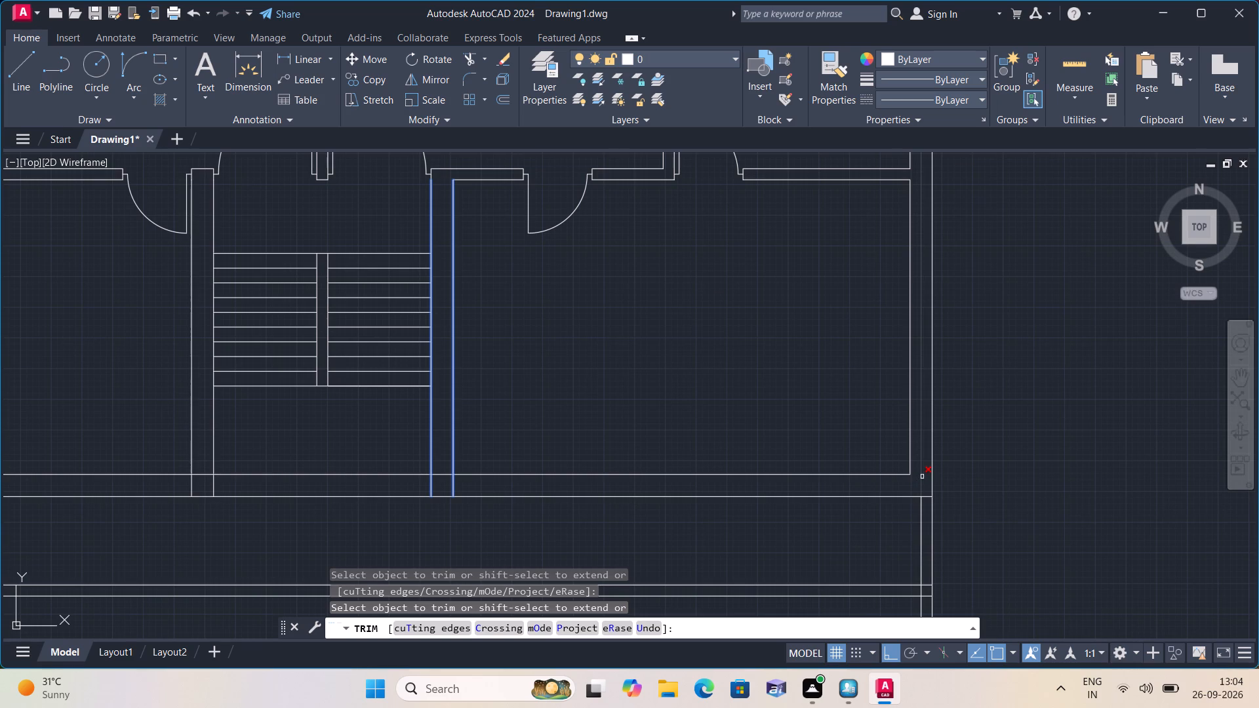
click(922, 477)
scroll(944, 478, down, 2)
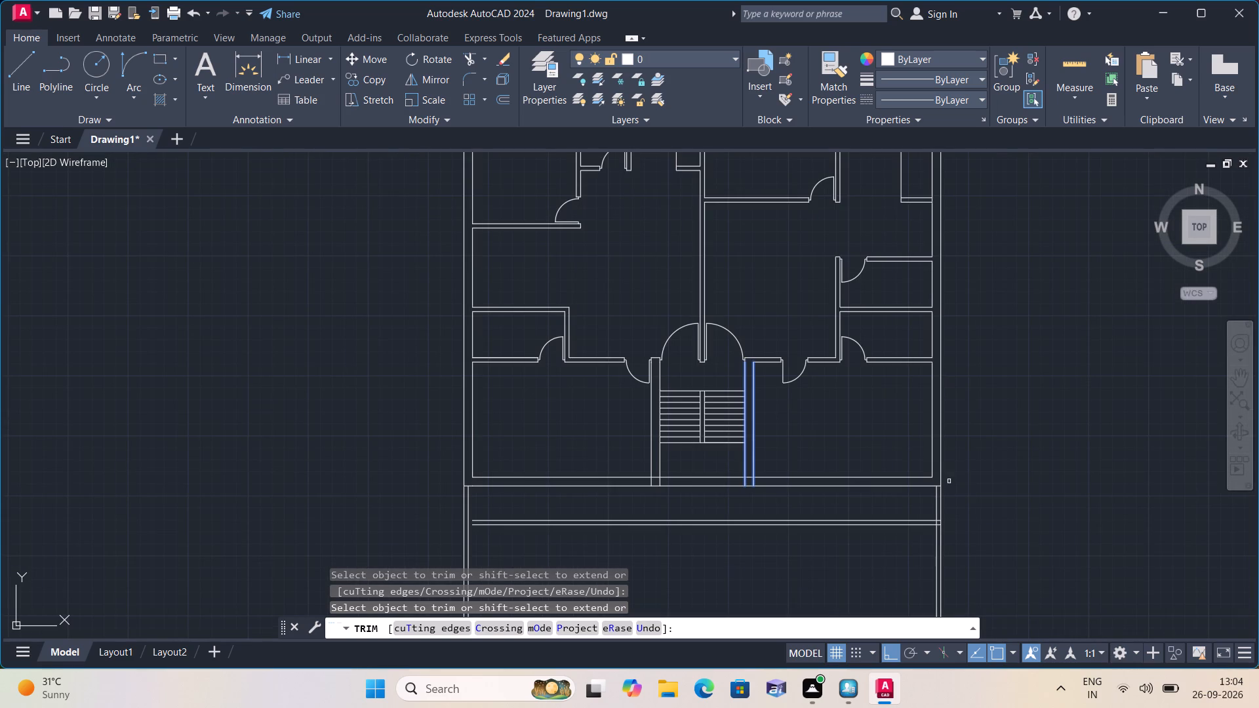
Trim the two right-side vertical lines that overrun below the front strip's outer line.
scroll(947, 549, up, 2)
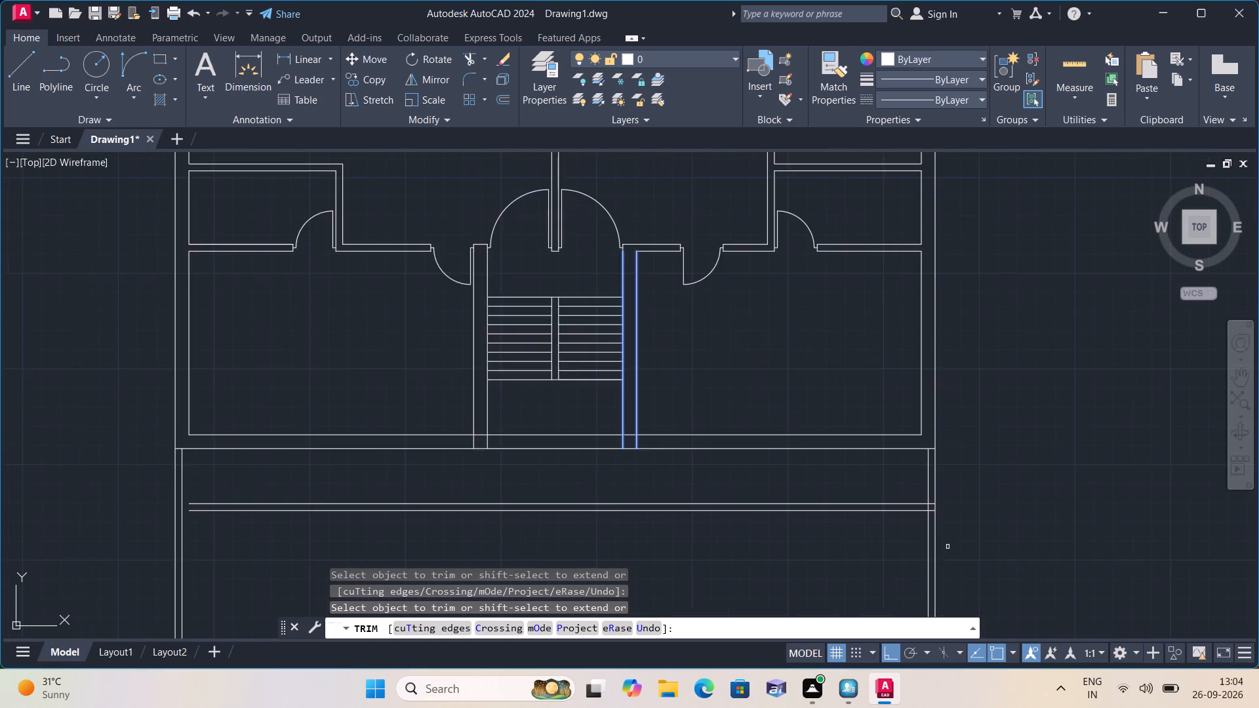
click(948, 541)
click(881, 524)
scroll(744, 534, down, 2)
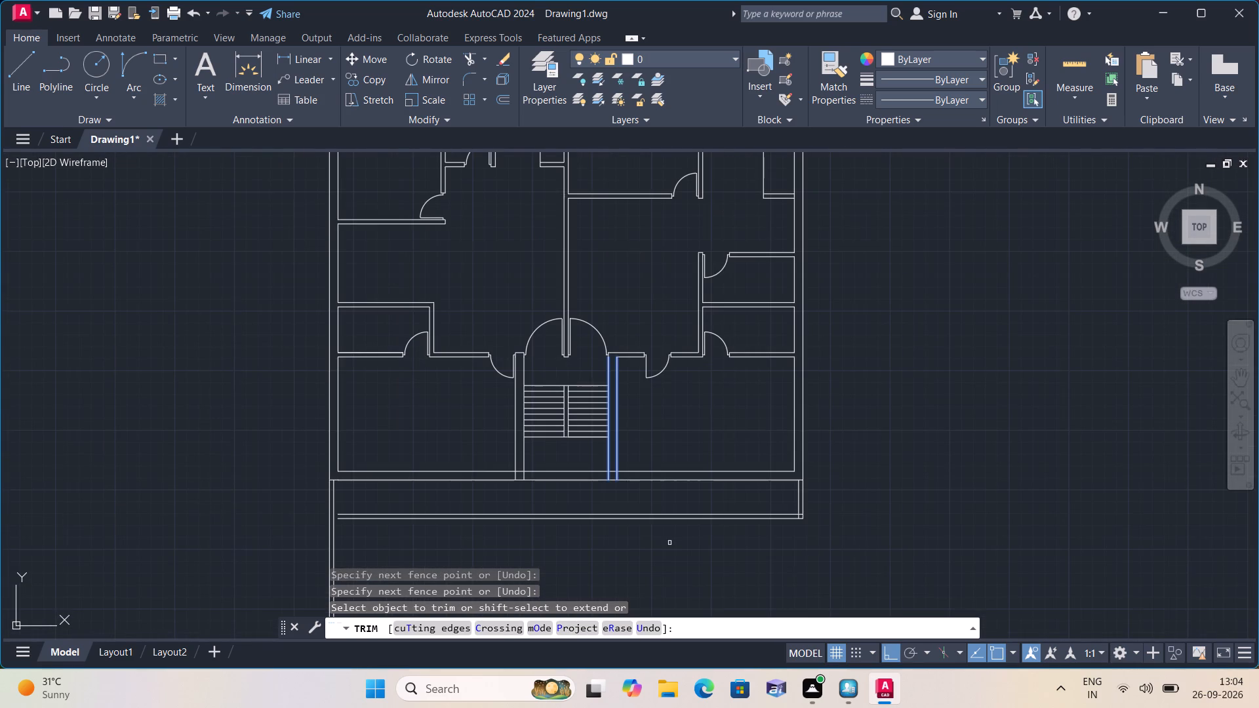
middle_drag(669, 543, 813, 540)
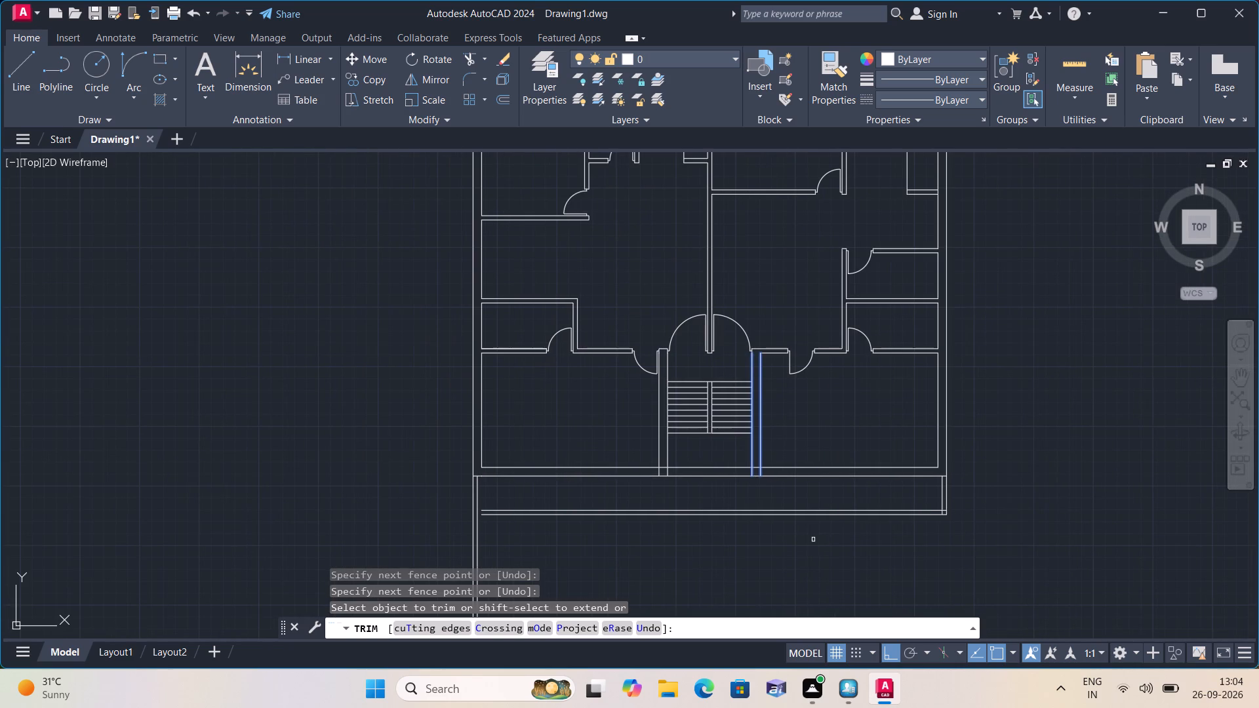
key(space)
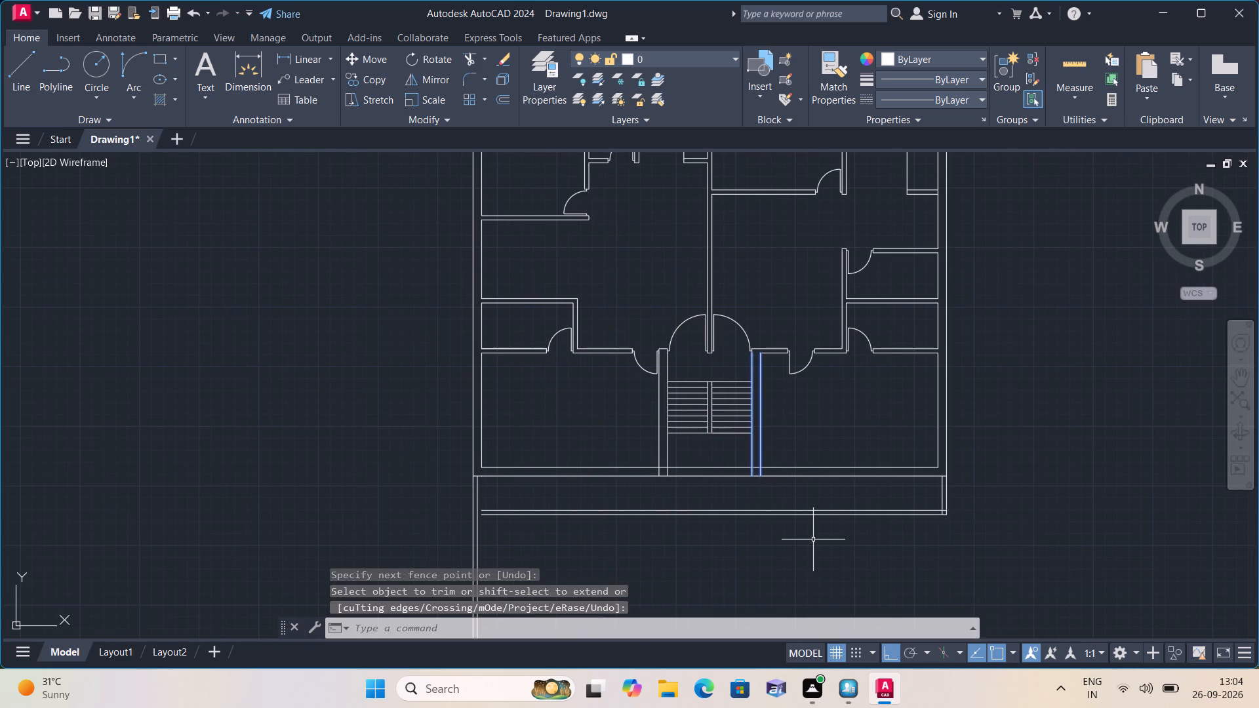
Extend the front strip's two horizontal lines to the plan's left outer boundary line.
text(exte)
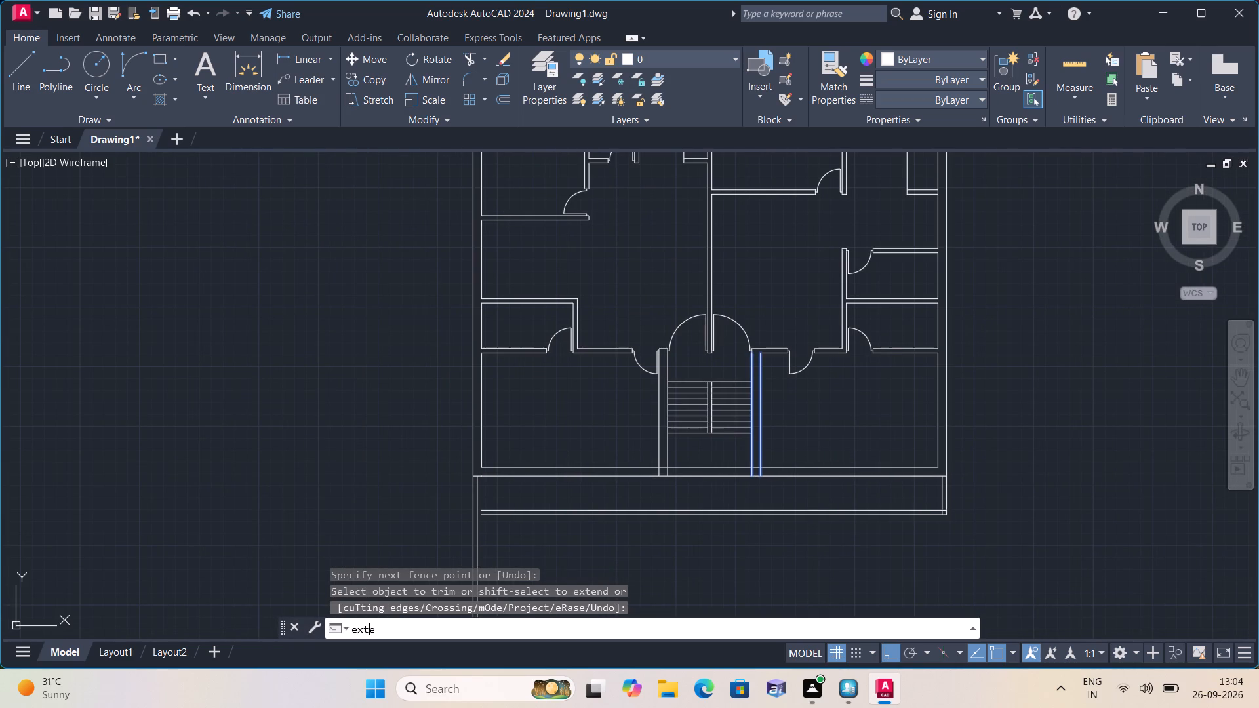
key(space)
click(641, 503)
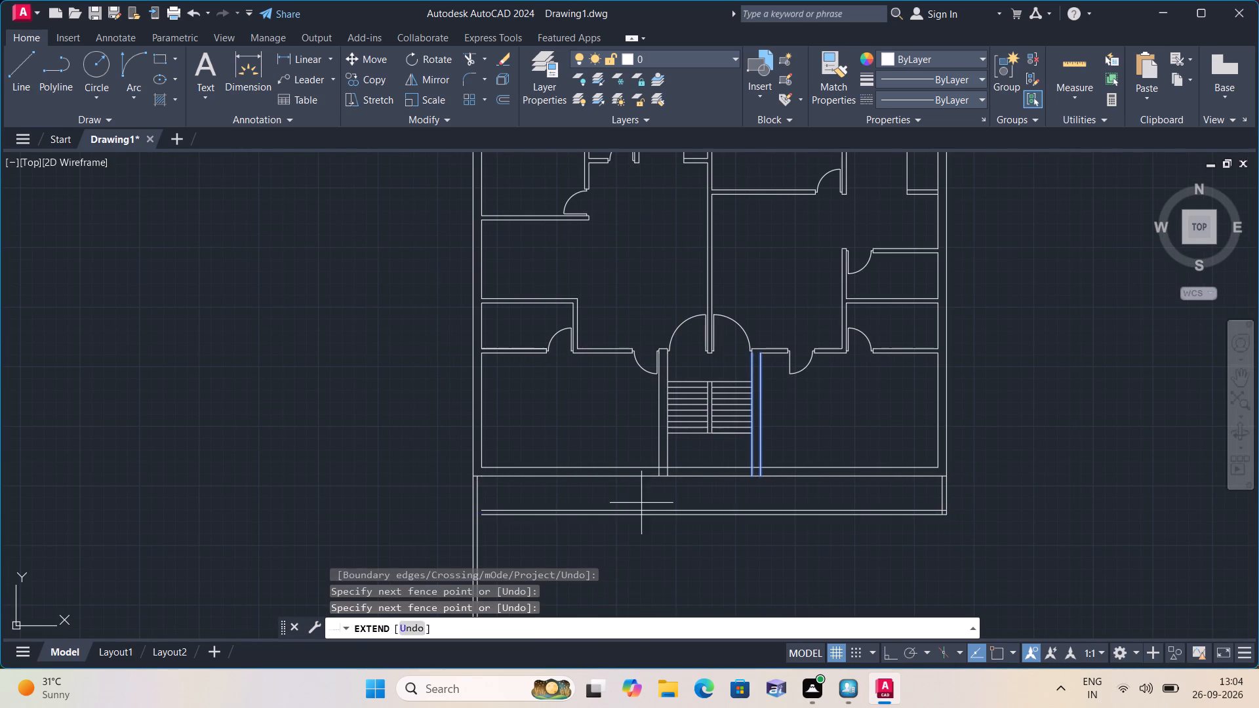
click(583, 547)
click(570, 504)
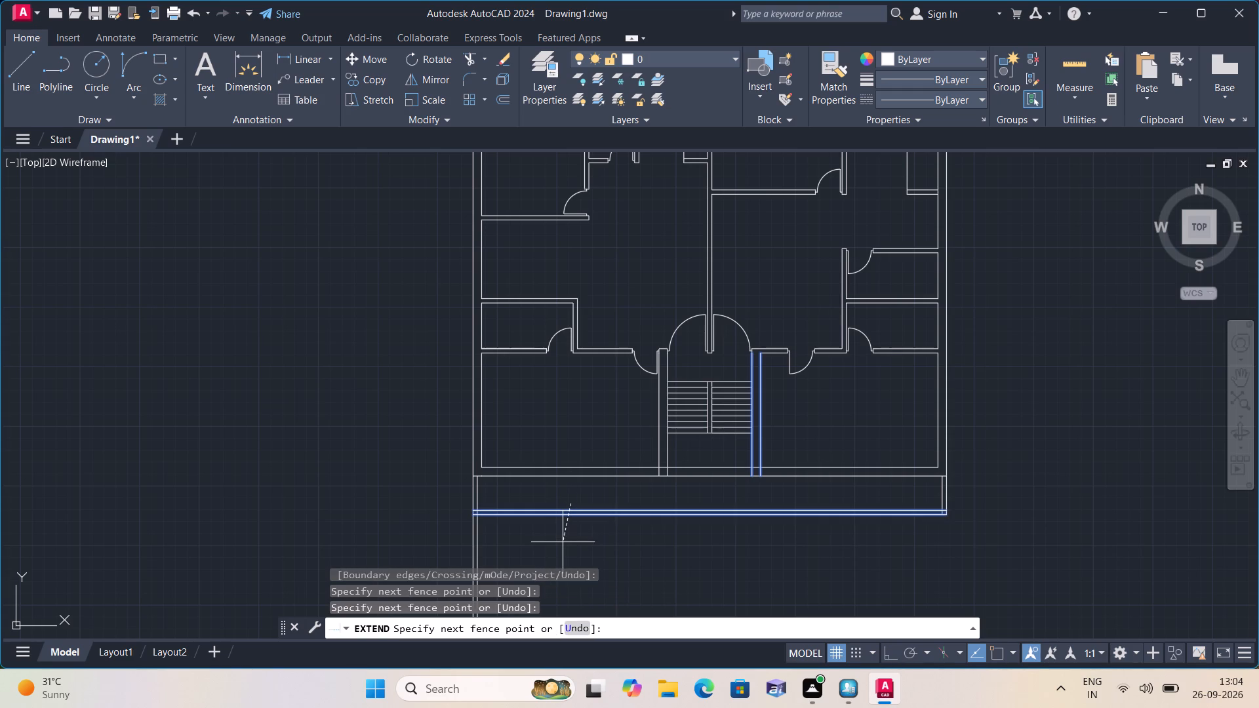
click(563, 542)
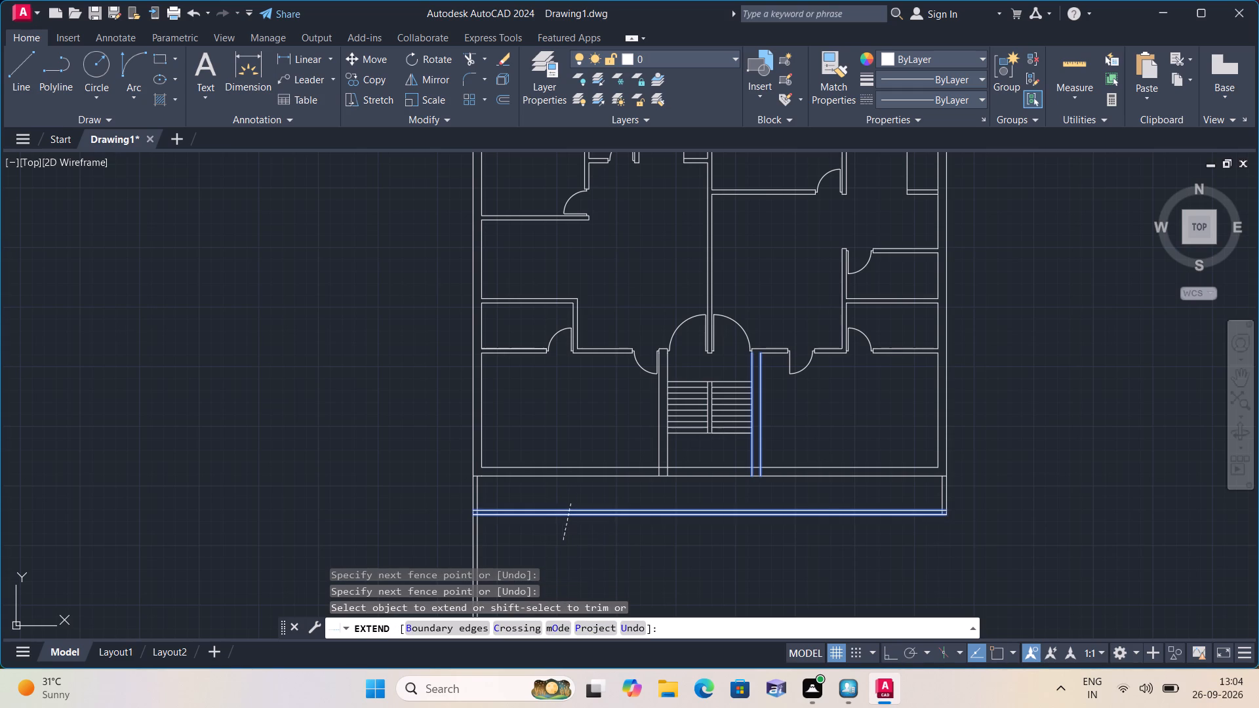
key(Escape)
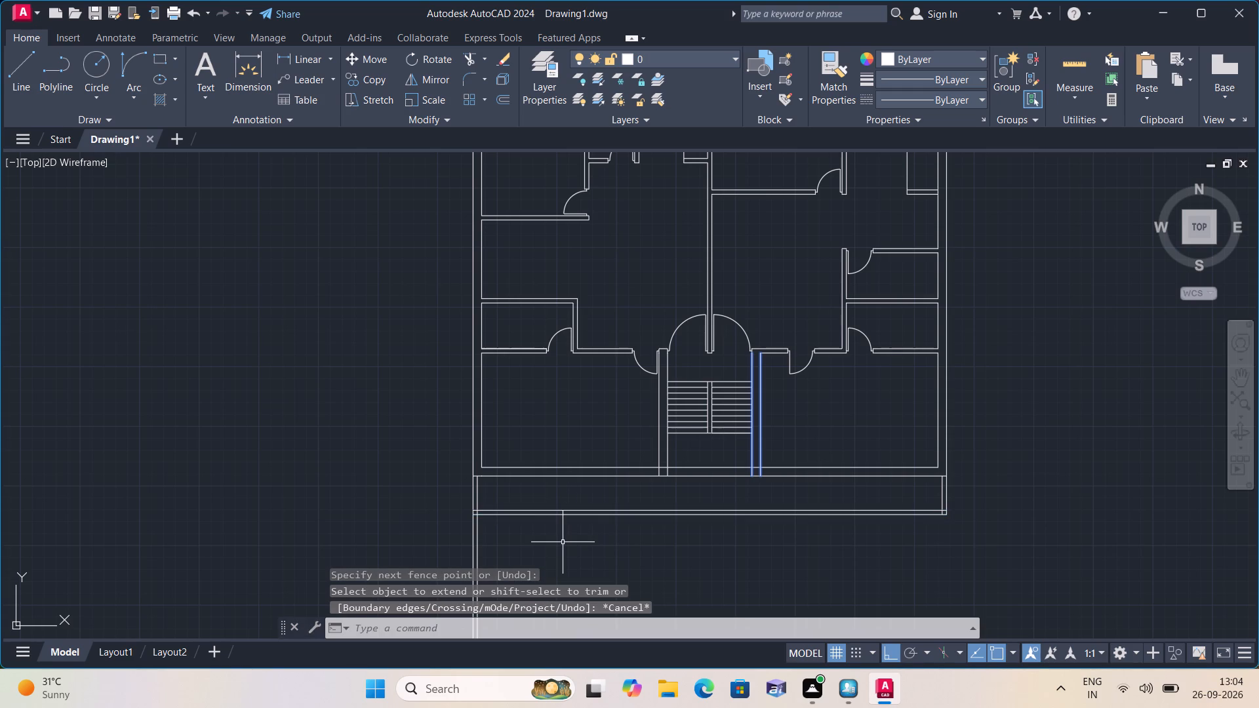
Trim the two left-side vertical lines that overrun below the front strip's outer line.
text(trim)
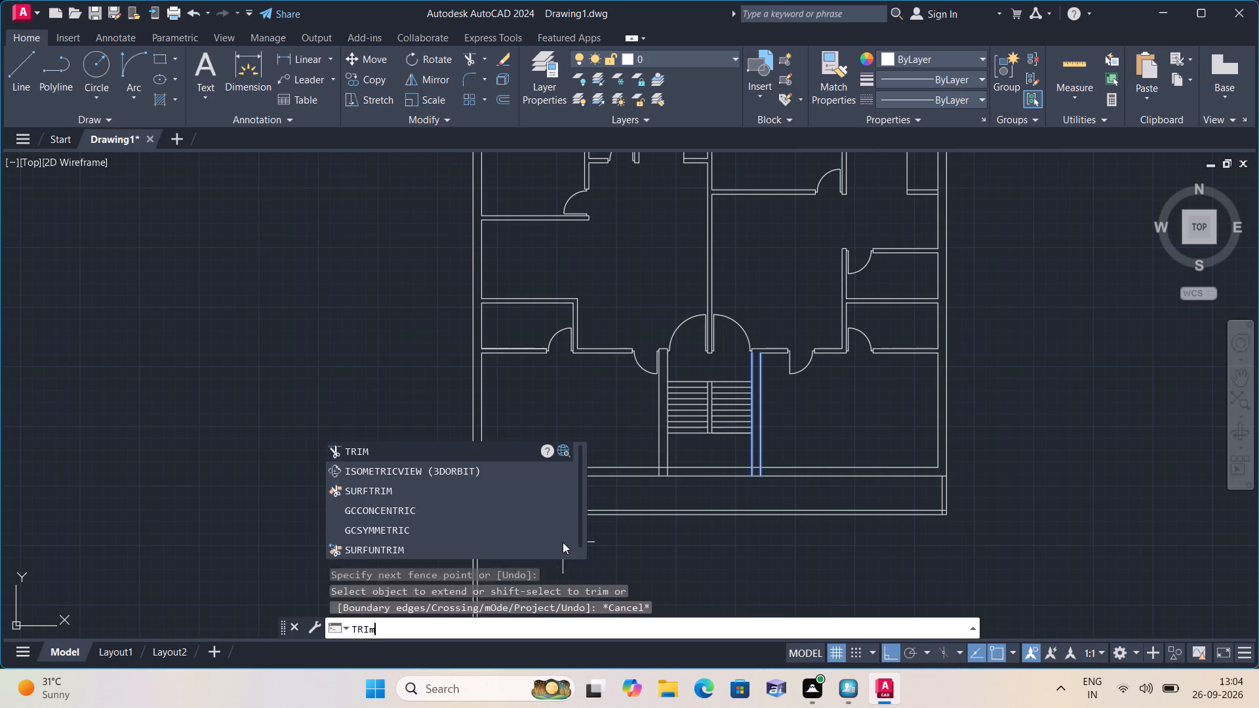
key(space)
click(563, 542)
click(433, 546)
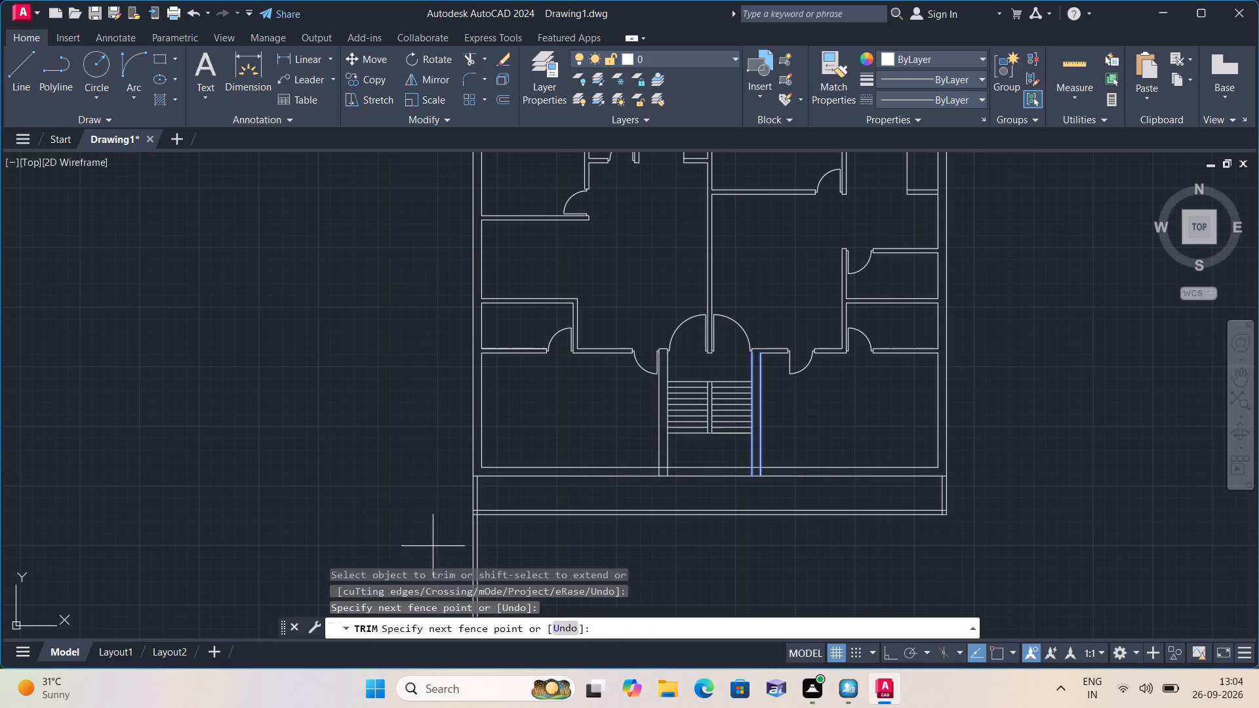
click(674, 564)
key(Escape)
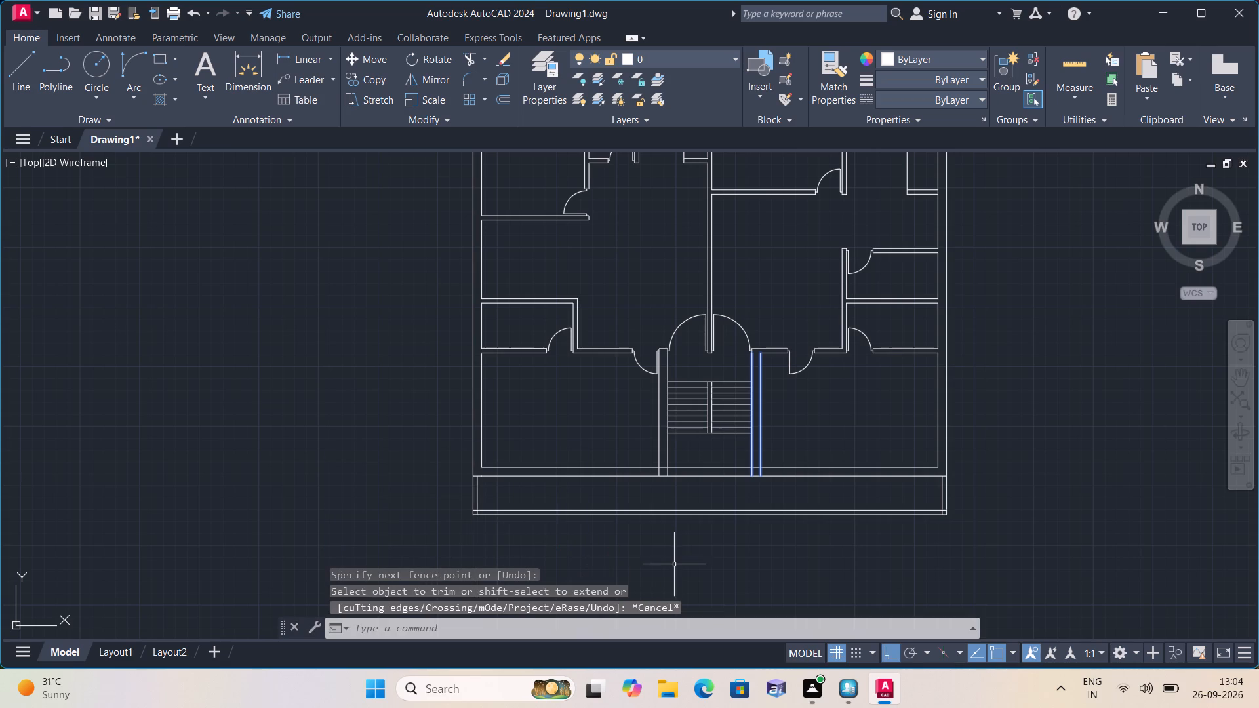
Trim the overlapping inner line stubs at the front strip's lower-left corner into a clean wall corner.
scroll(553, 510, up, 1)
middle_drag(572, 514, 696, 496)
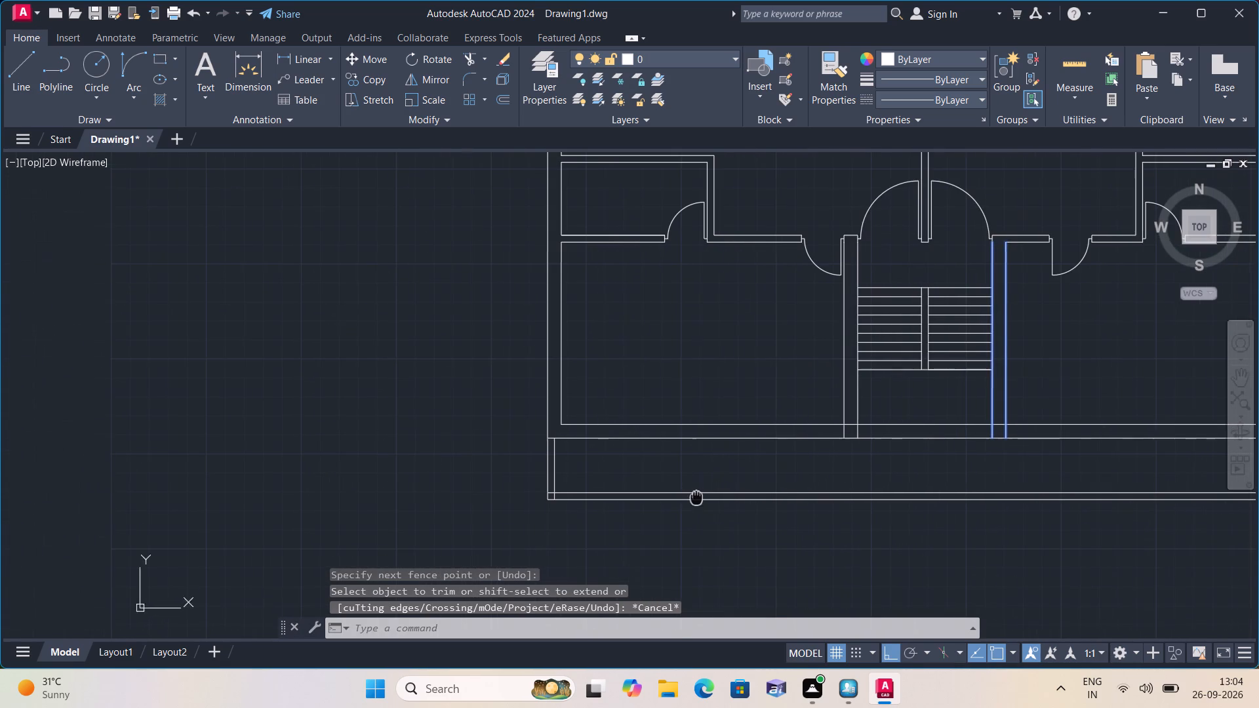
text(tr)
text(im)
key(space)
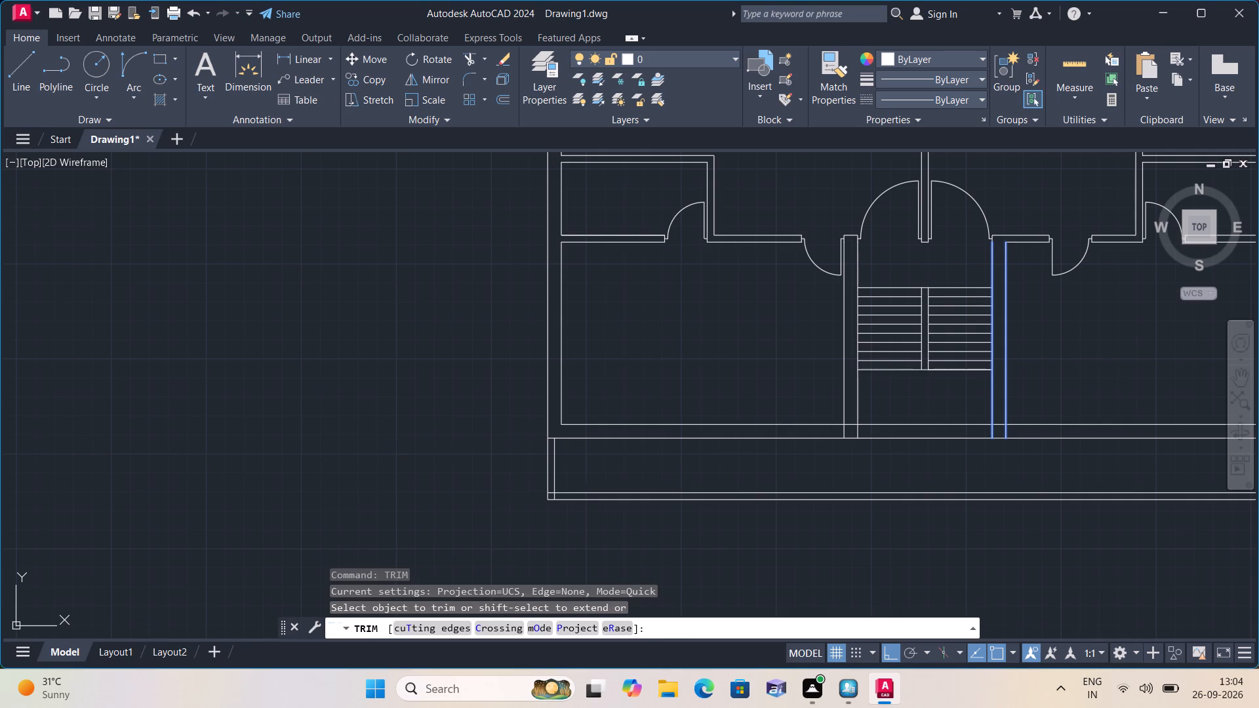
scroll(572, 492, up, 3)
middle_drag(505, 500, 633, 446)
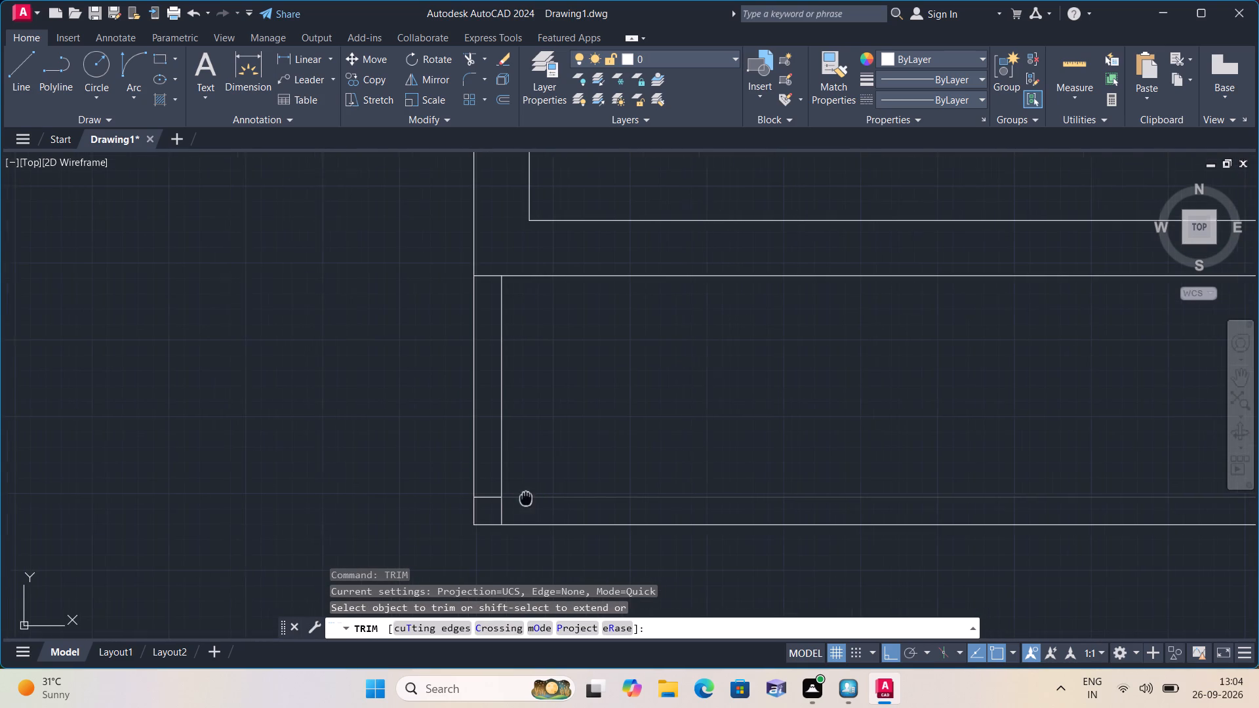
middle_drag(633, 446, 654, 437)
scroll(624, 450, up, 1)
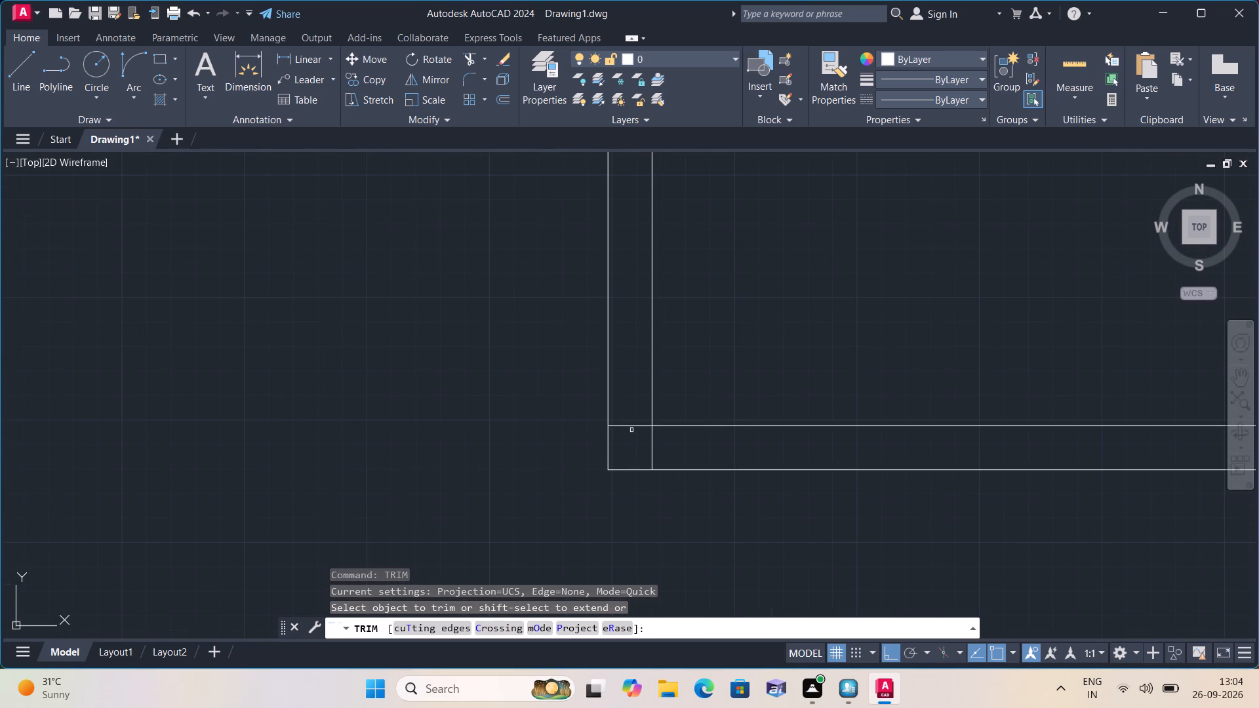
click(631, 423)
click(654, 445)
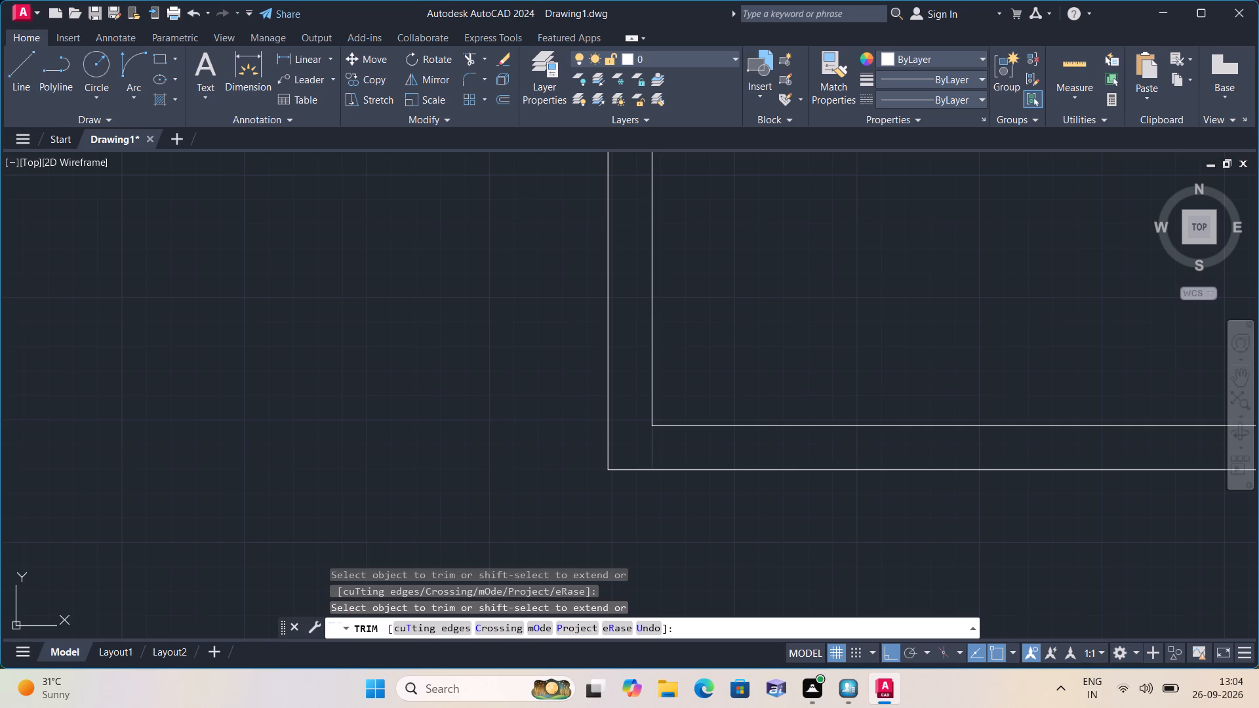
Trim the overlapping inner line stubs at the front strip's lower-right corner into a clean wall corner.
scroll(645, 449, down, 4)
middle_drag(855, 510, 609, 450)
scroll(605, 449, down, 1)
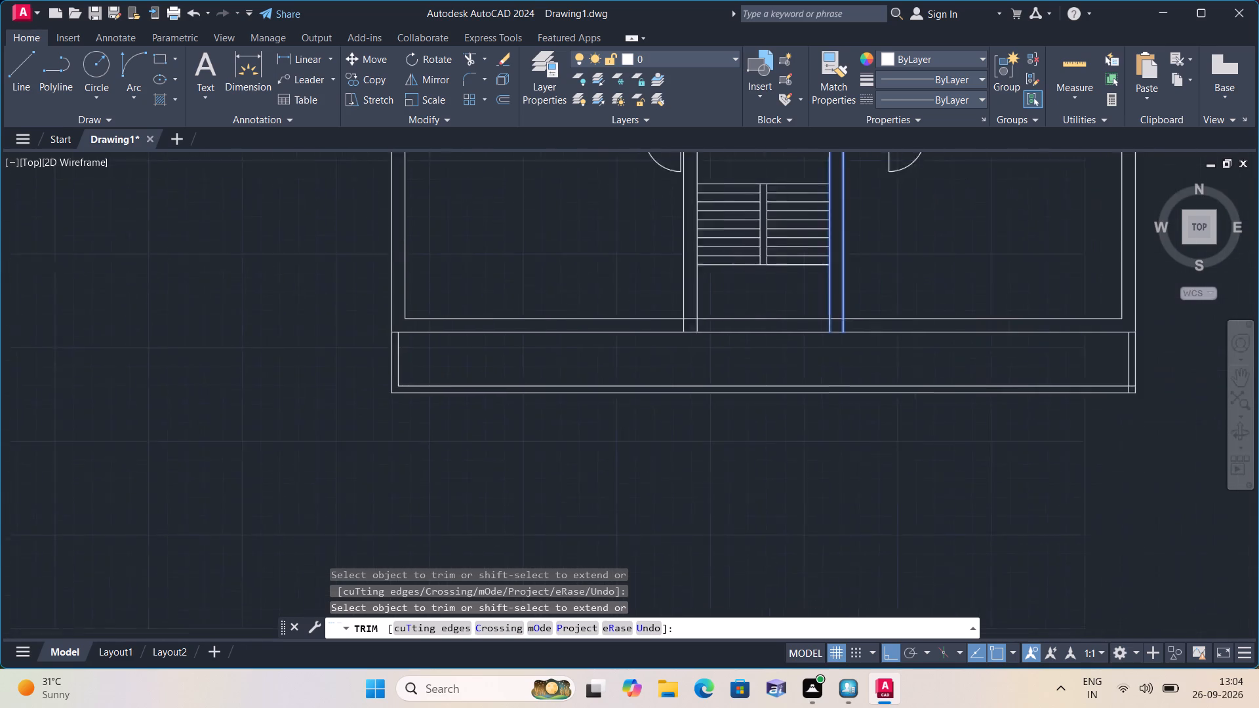
scroll(933, 410, up, 3)
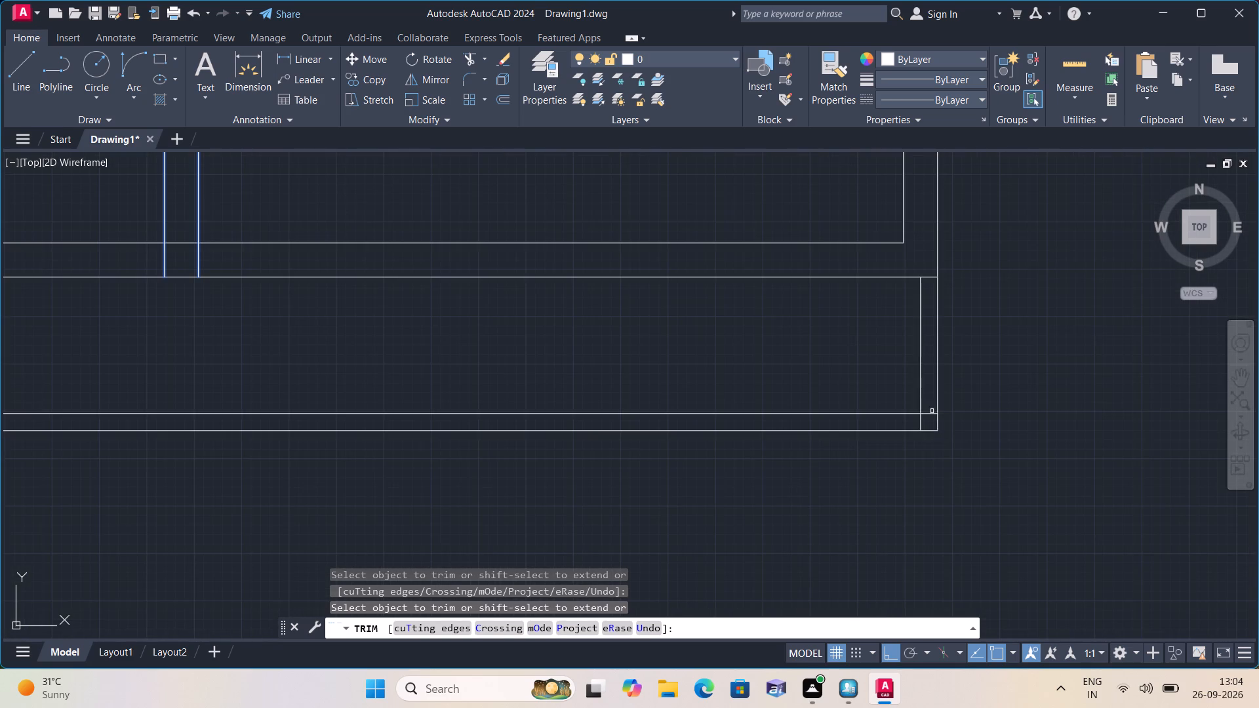
click(923, 419)
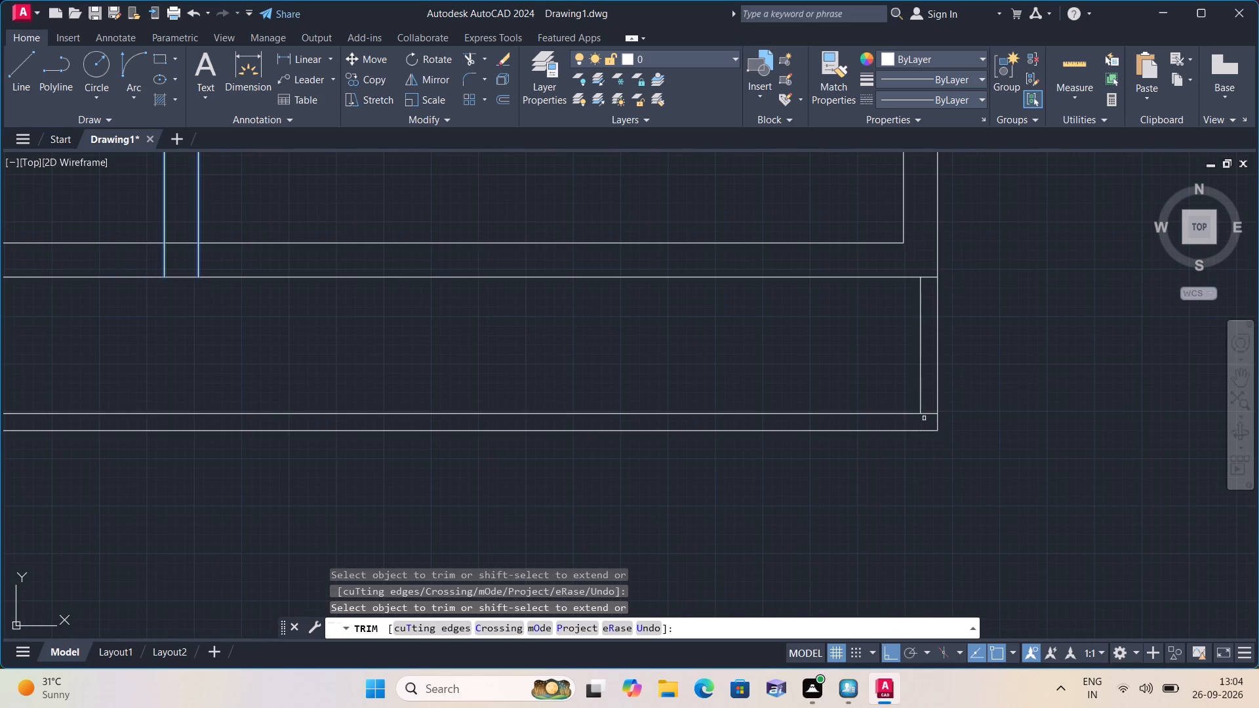
click(927, 412)
Trim the two horizontal wall lines crossing the staircase passage between the two stair walls.
scroll(877, 408, down, 1)
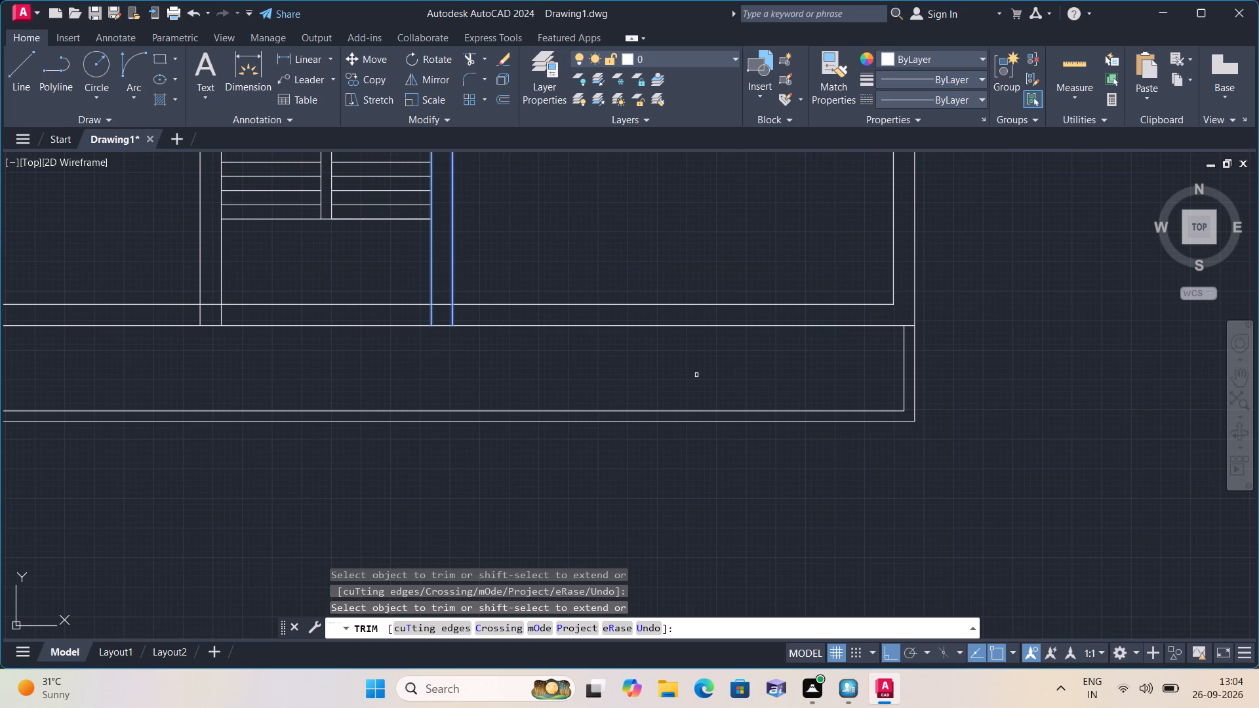
middle_drag(706, 387, 849, 426)
scroll(679, 441, down, 1)
middle_drag(684, 442, 715, 439)
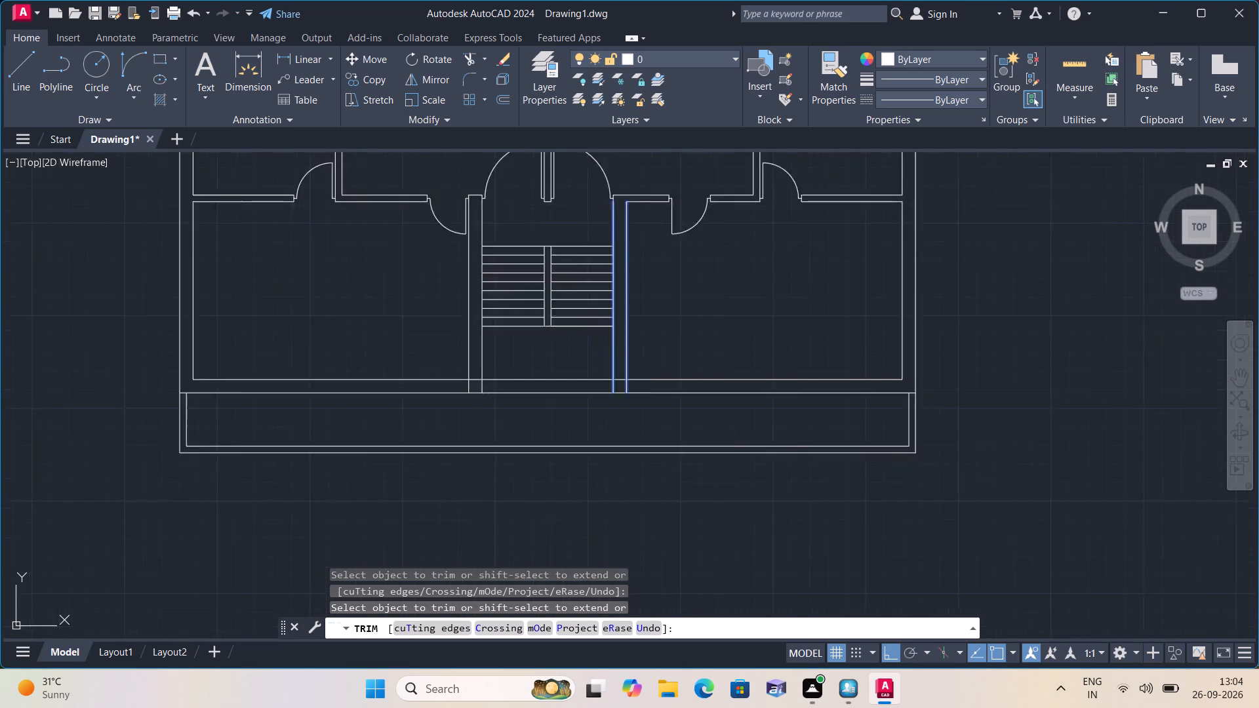
middle_drag(715, 439, 937, 399)
click(757, 315)
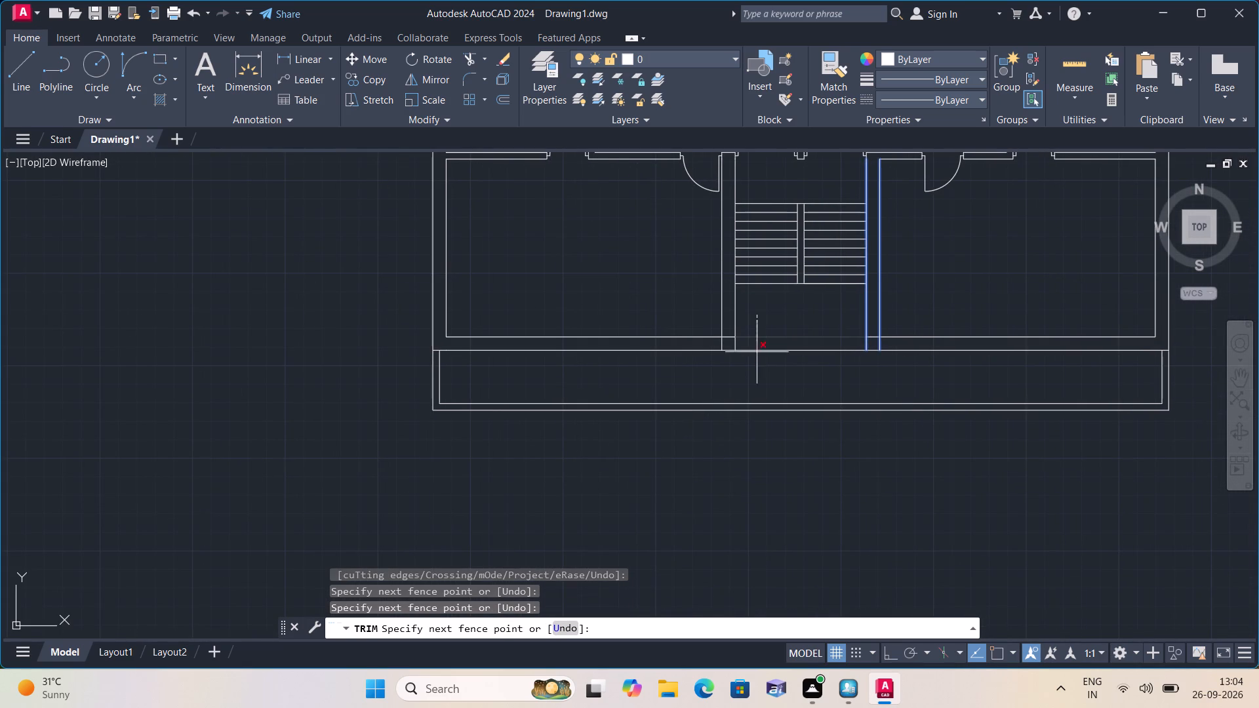
click(756, 383)
Trim the horizontal line stubs inside the left and right stair walls where they meet the rooms' bottom wall.
scroll(716, 330, up, 1)
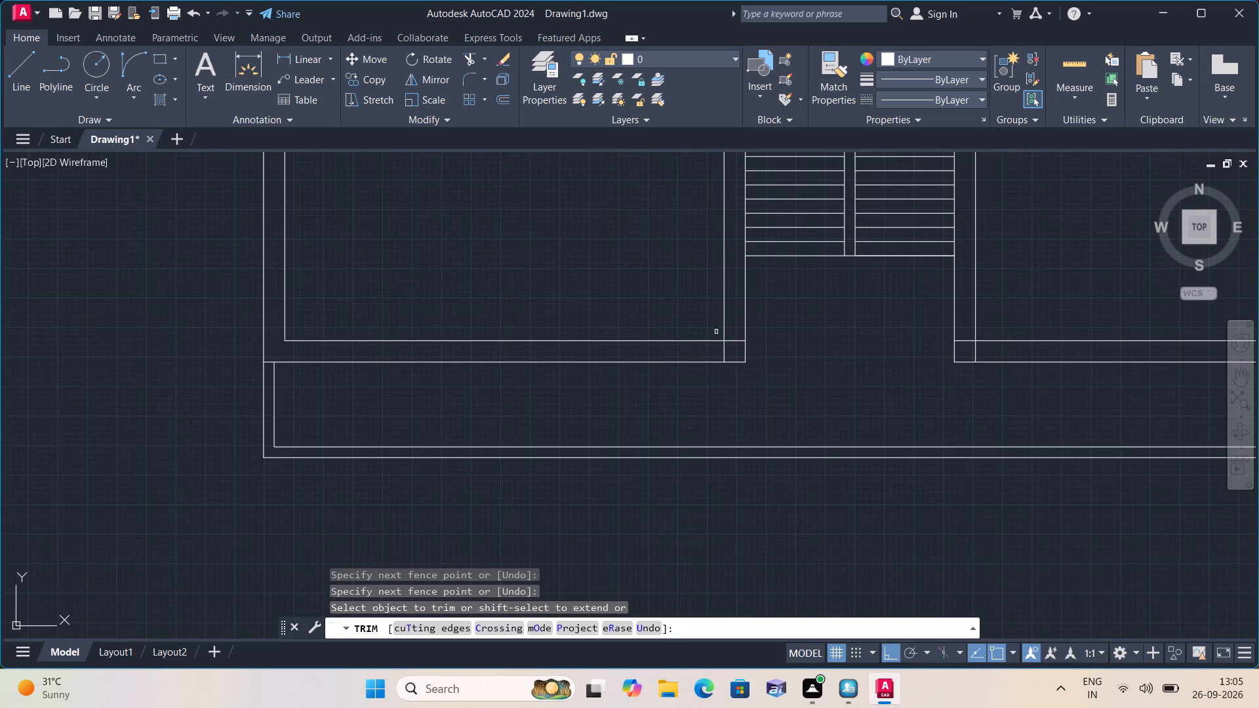
click(733, 333)
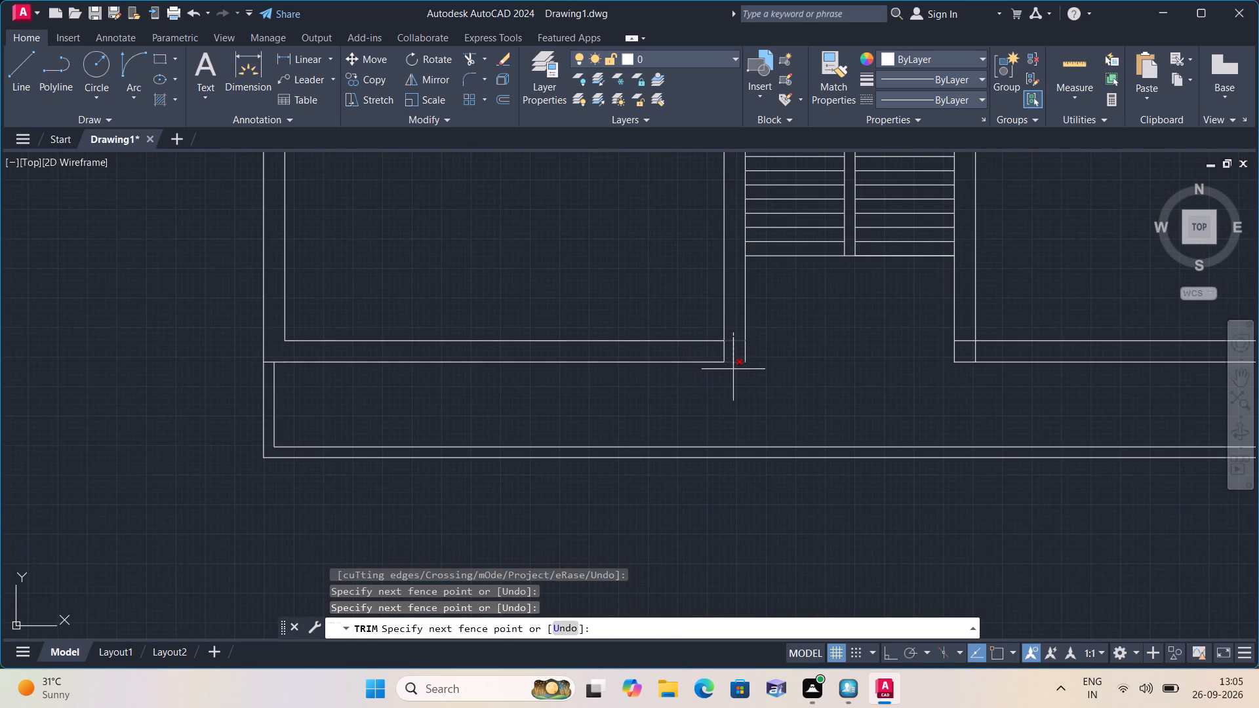
click(733, 369)
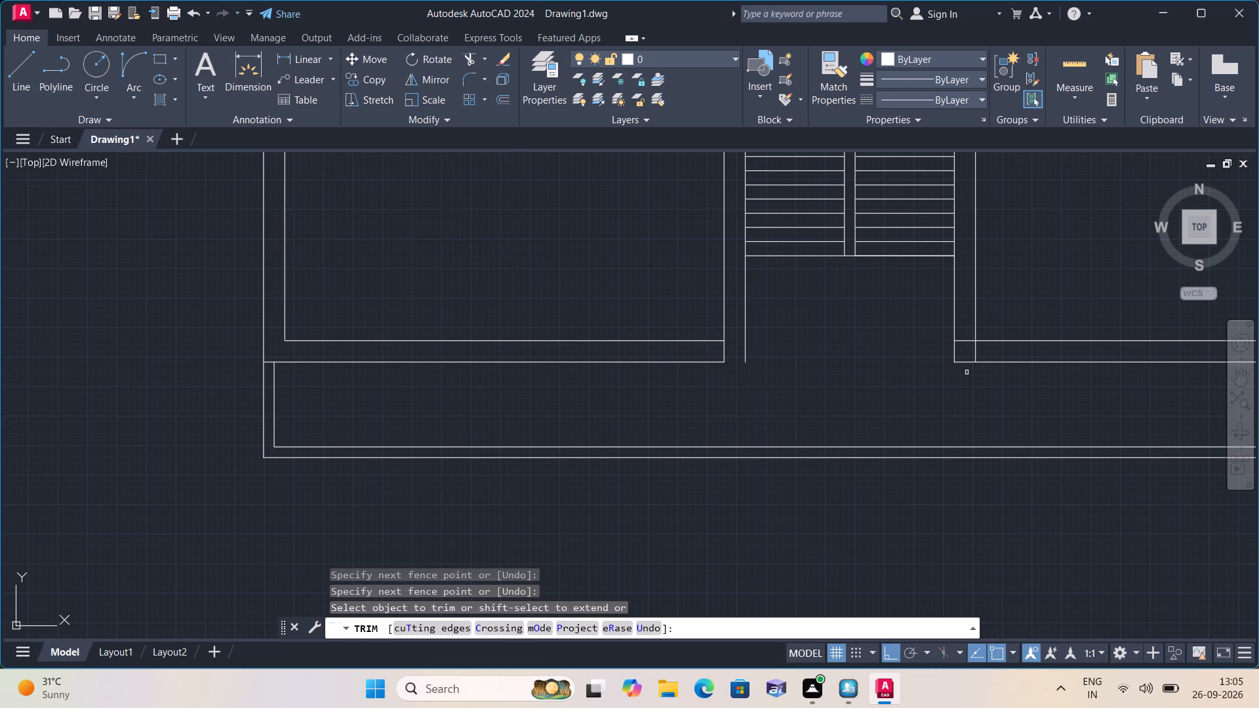
click(965, 364)
click(964, 325)
key(Escape)
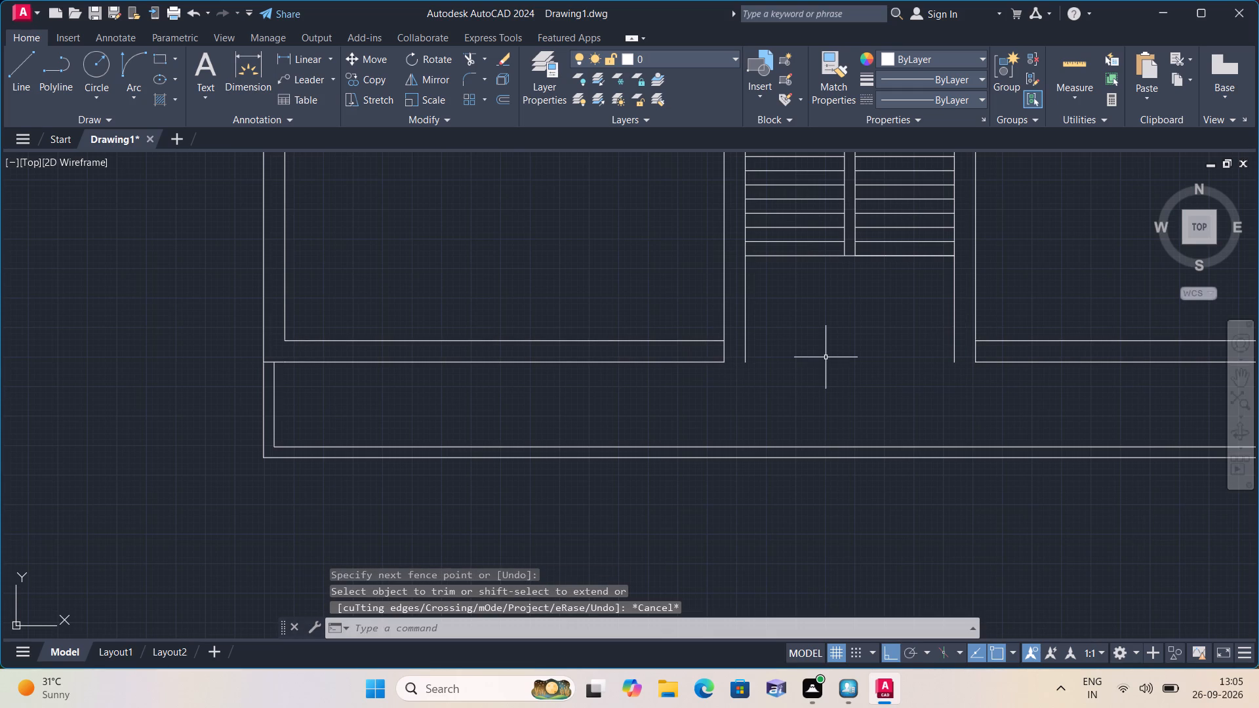
Extend the four vertical stair wall lines down through the front strip to its outer line.
text(exte)
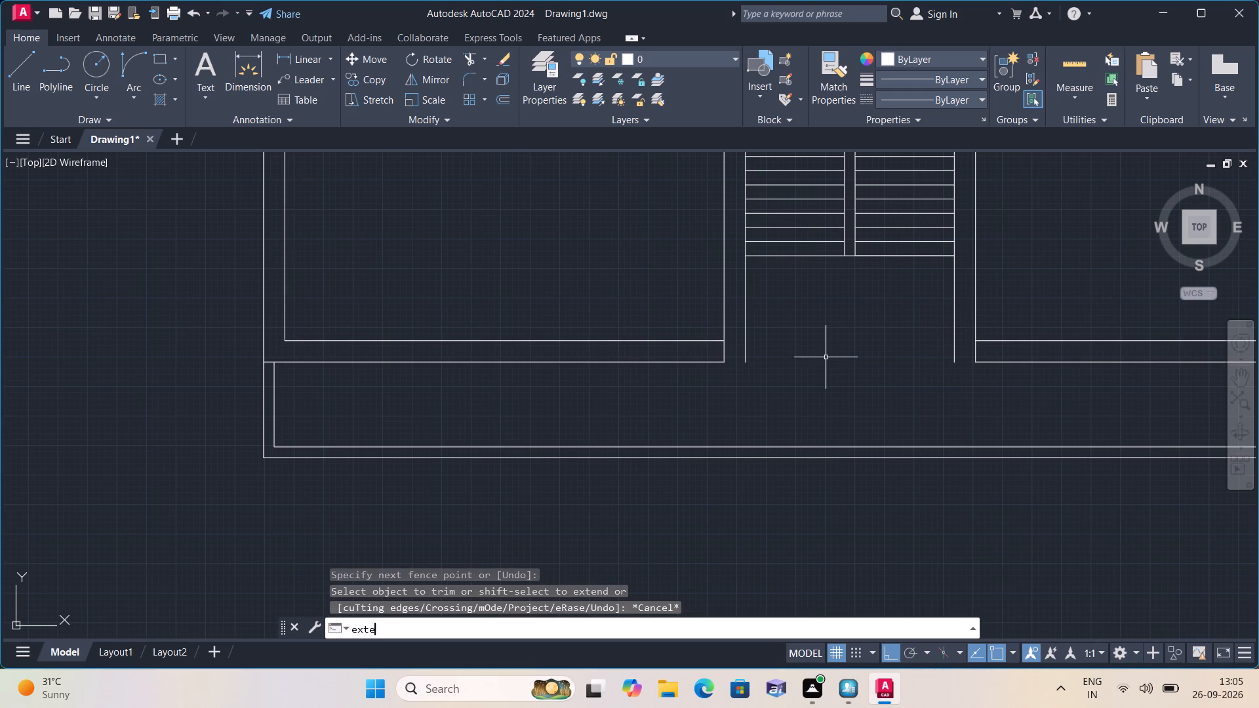
key(space)
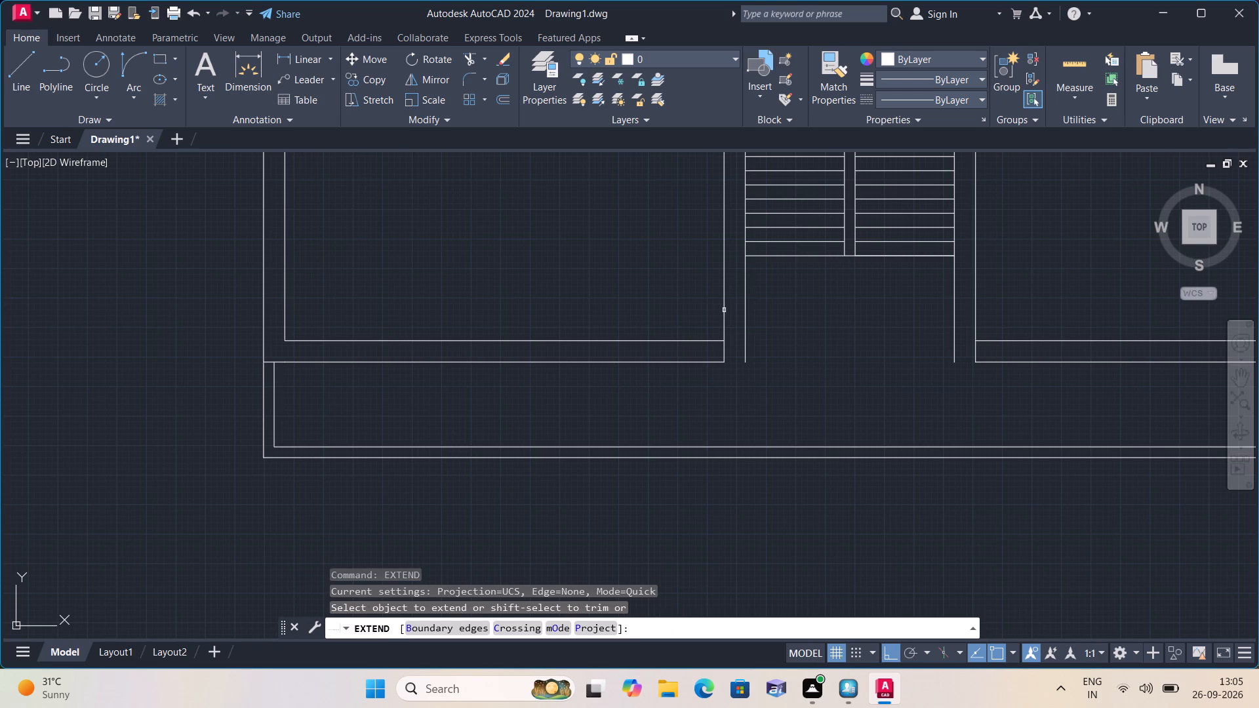
click(715, 307)
click(763, 325)
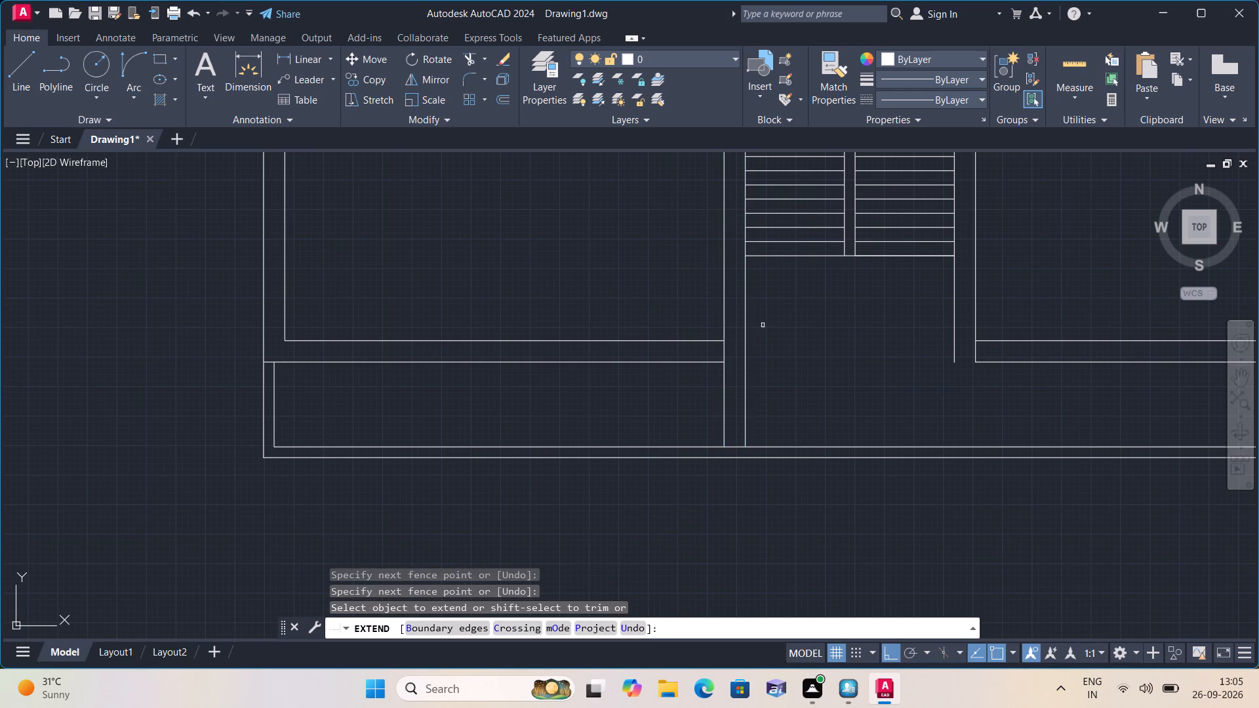
click(803, 326)
click(1054, 308)
click(651, 403)
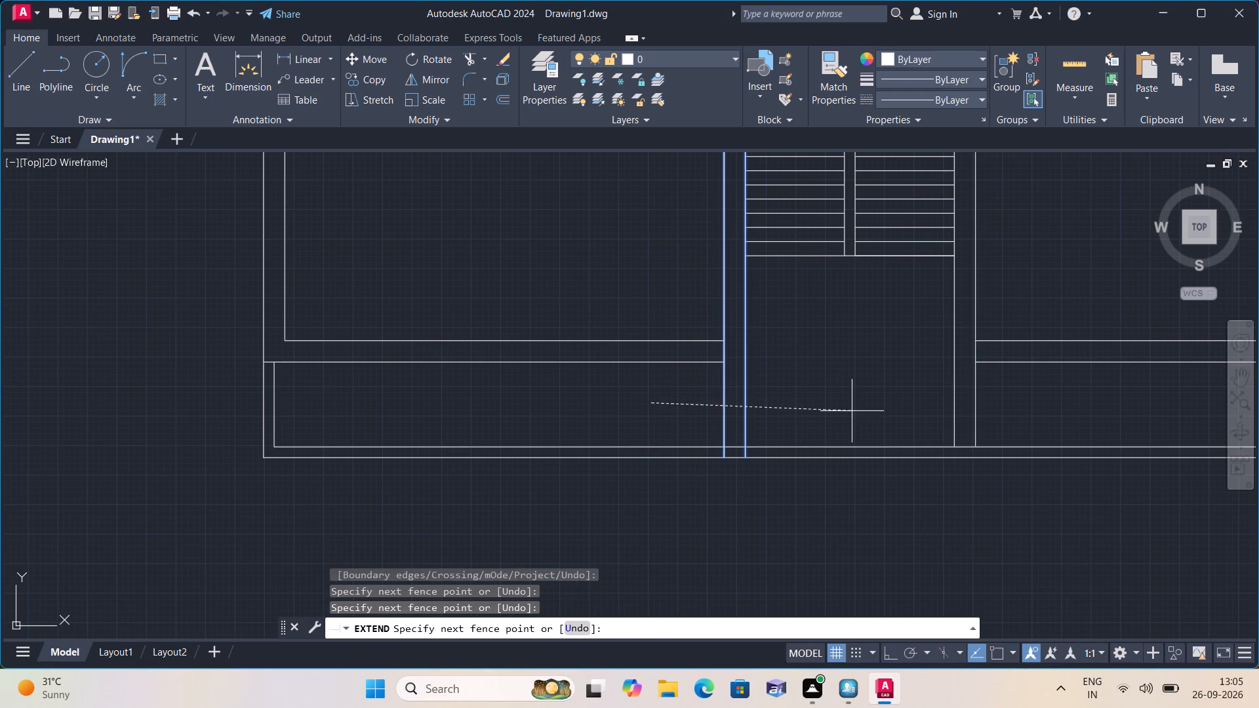
click(1033, 413)
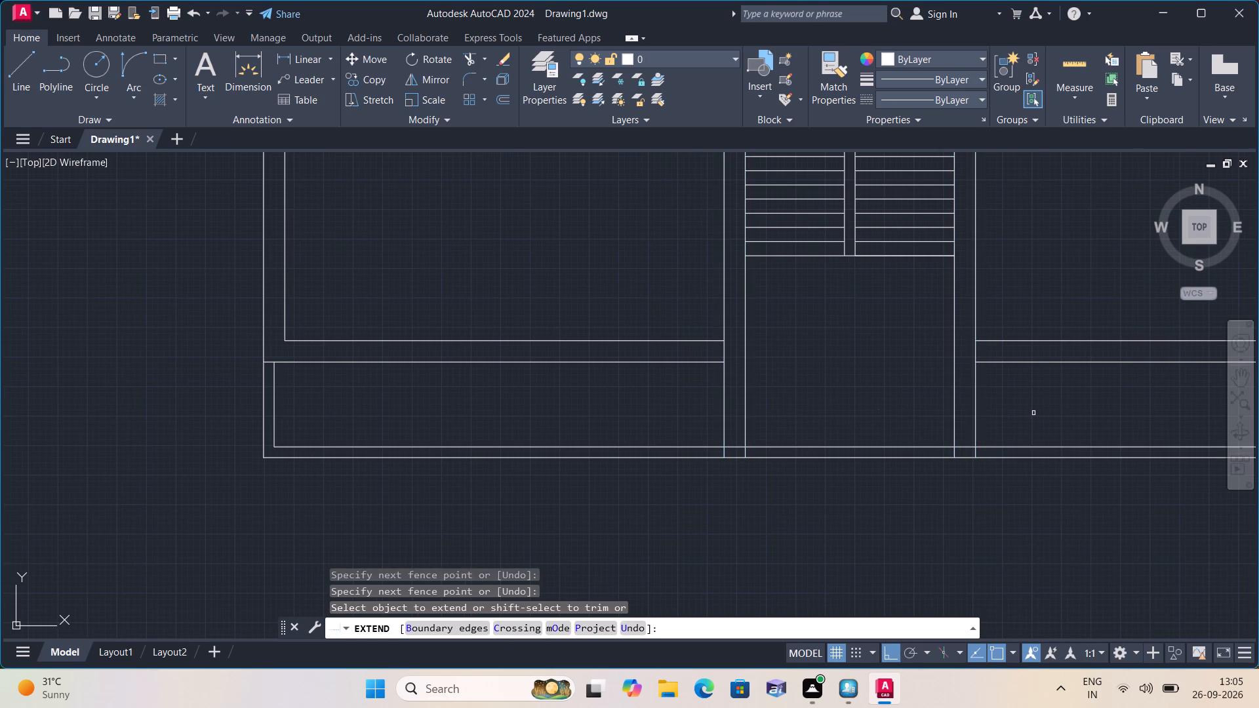
key(Escape)
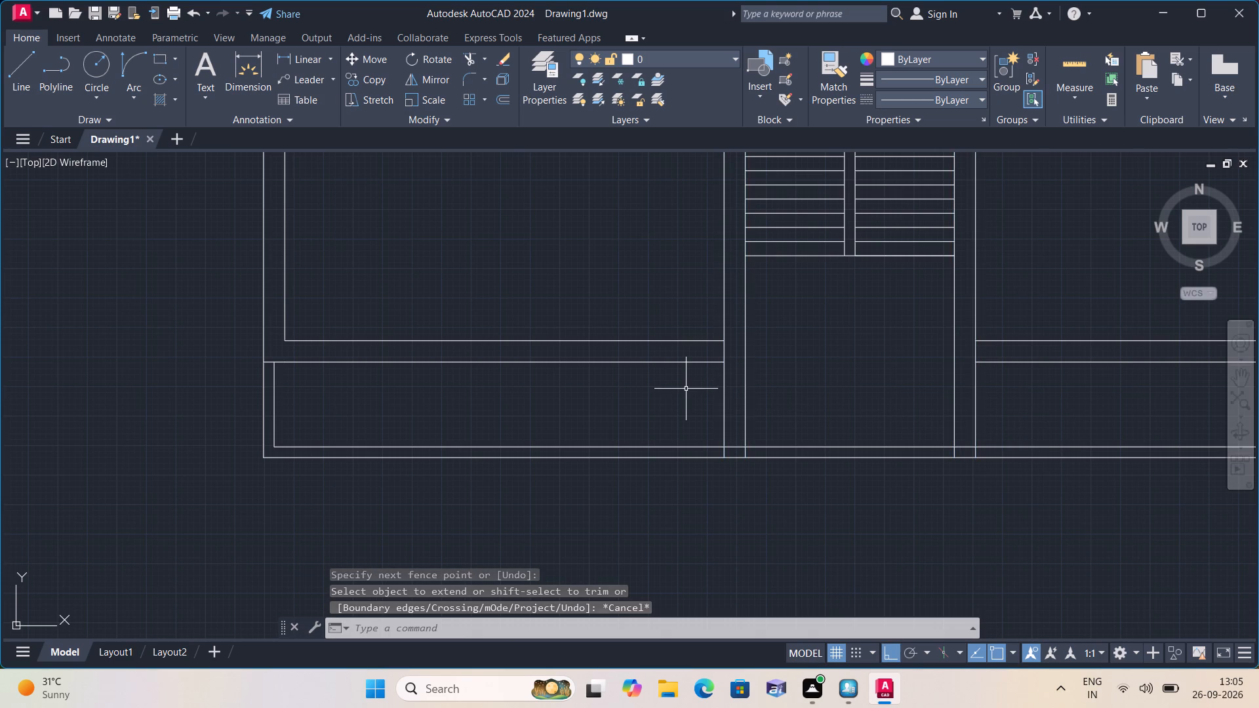
Examine the lower part of the floor plan around the front strip and the extended stair walls.
scroll(686, 389, down, 1)
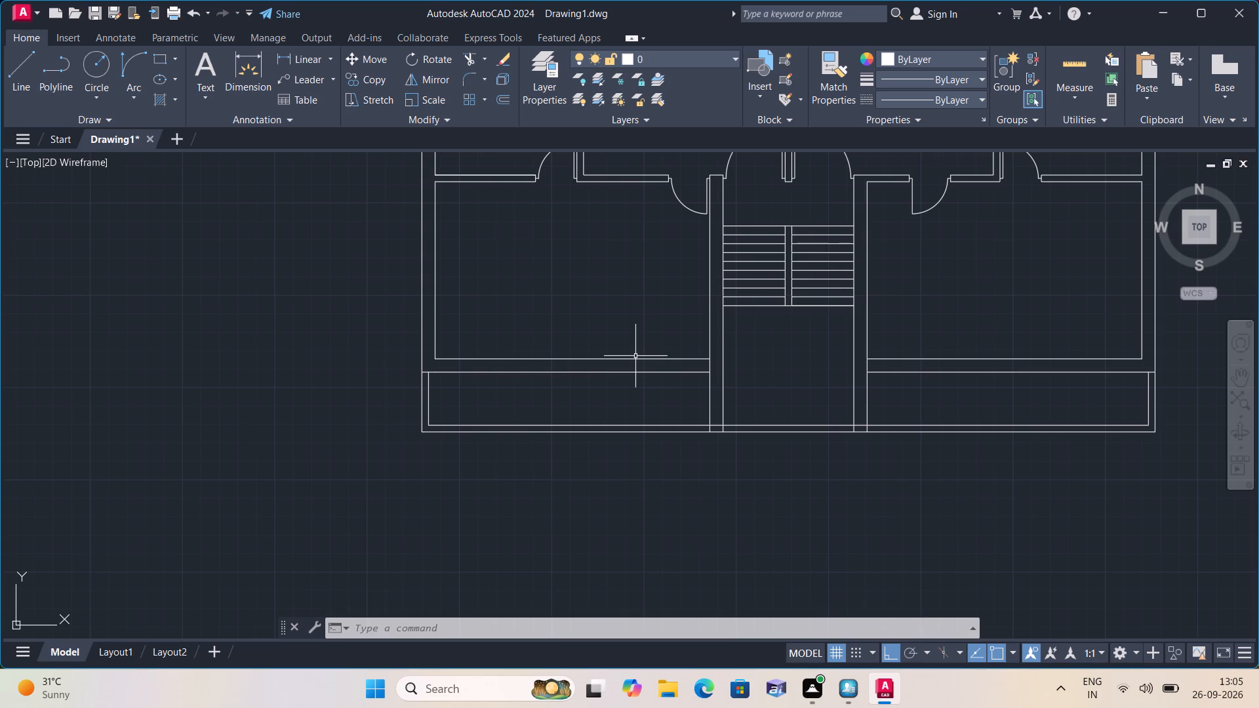
scroll(610, 386, up, 1)
scroll(610, 386, down, 1)
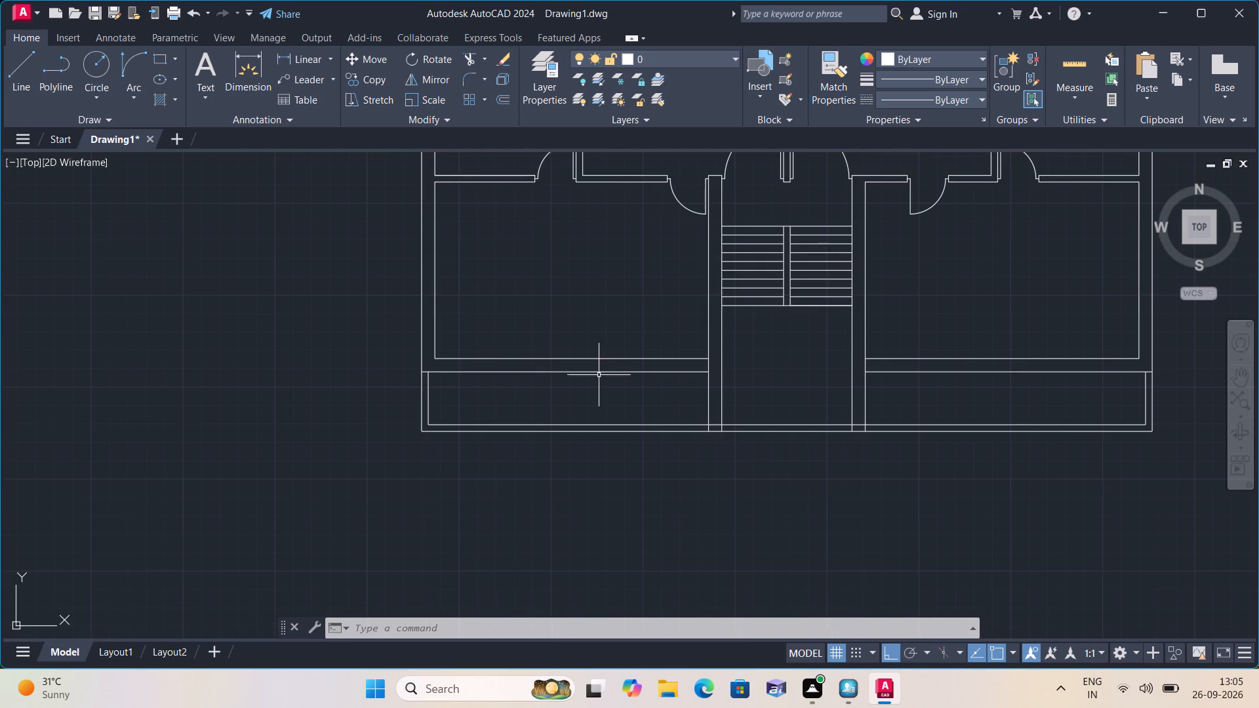
scroll(605, 351, down, 1)
middle_drag(605, 351, 599, 360)
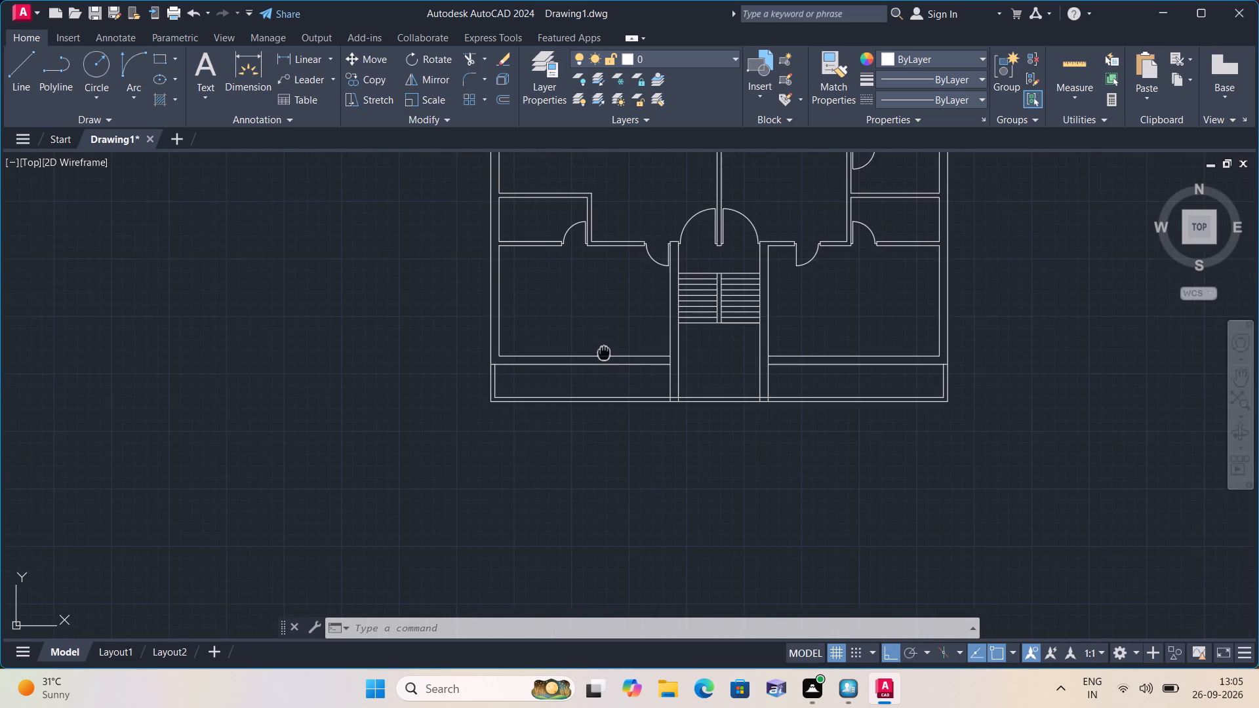
middle_drag(599, 360, 591, 418)
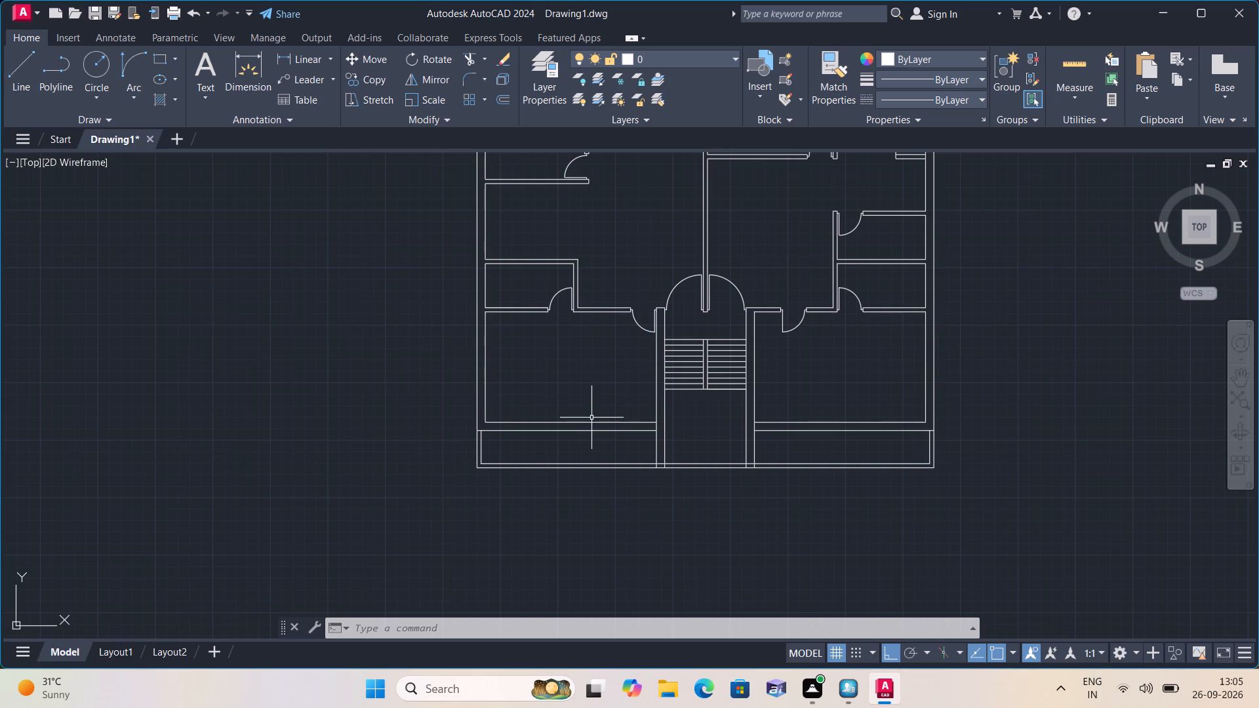
middle_drag(591, 425, 619, 367)
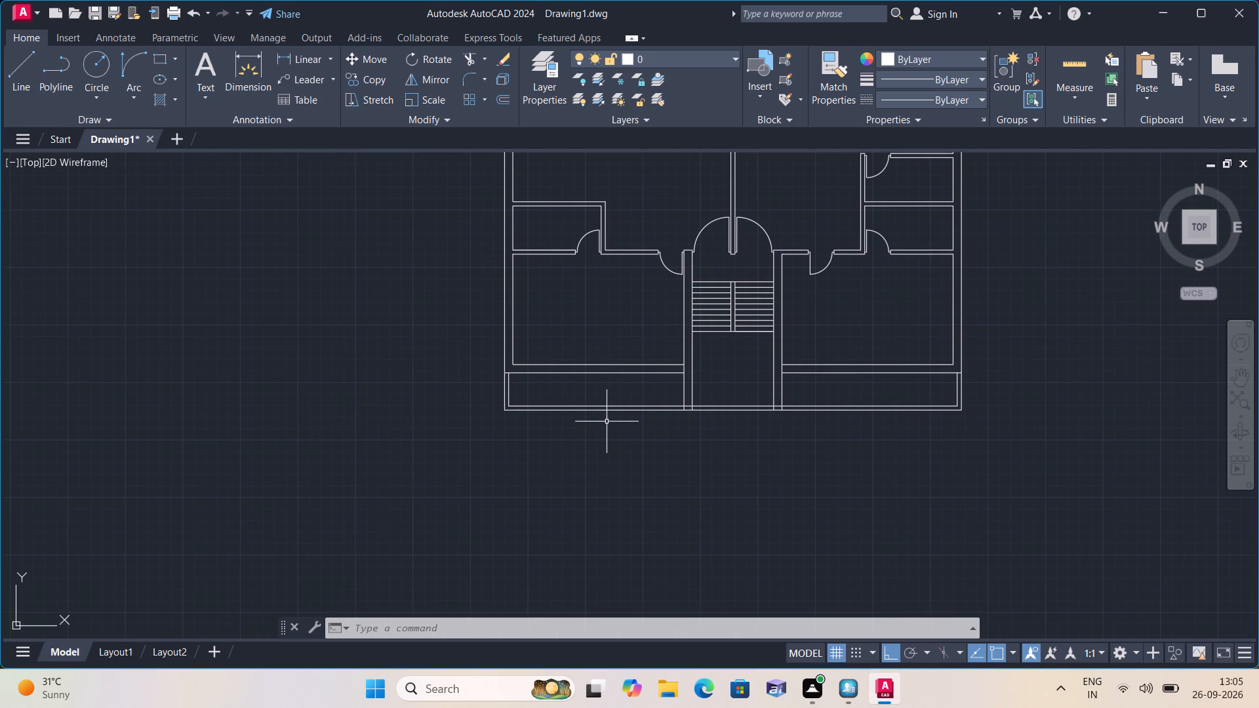
scroll(607, 422, up, 1)
scroll(607, 422, down, 1)
scroll(607, 422, up, 1)
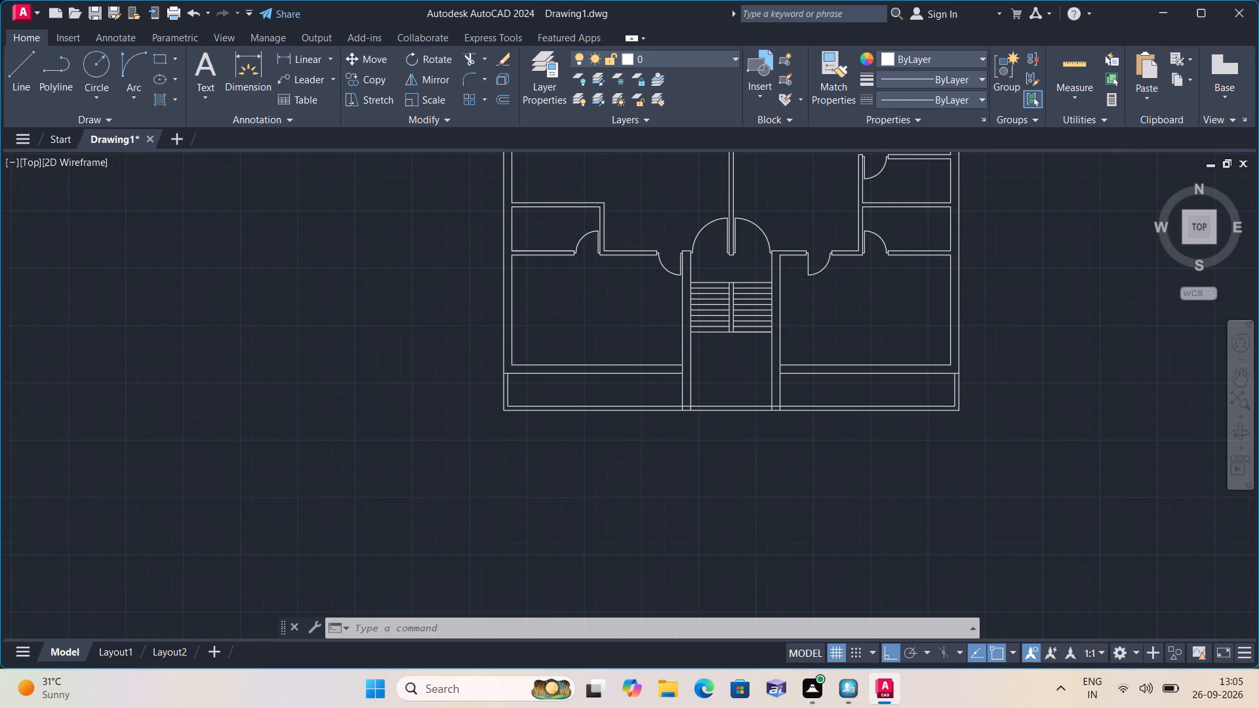
Trim the front strip's outer line between the two stair walls.
scroll(744, 355, up, 1)
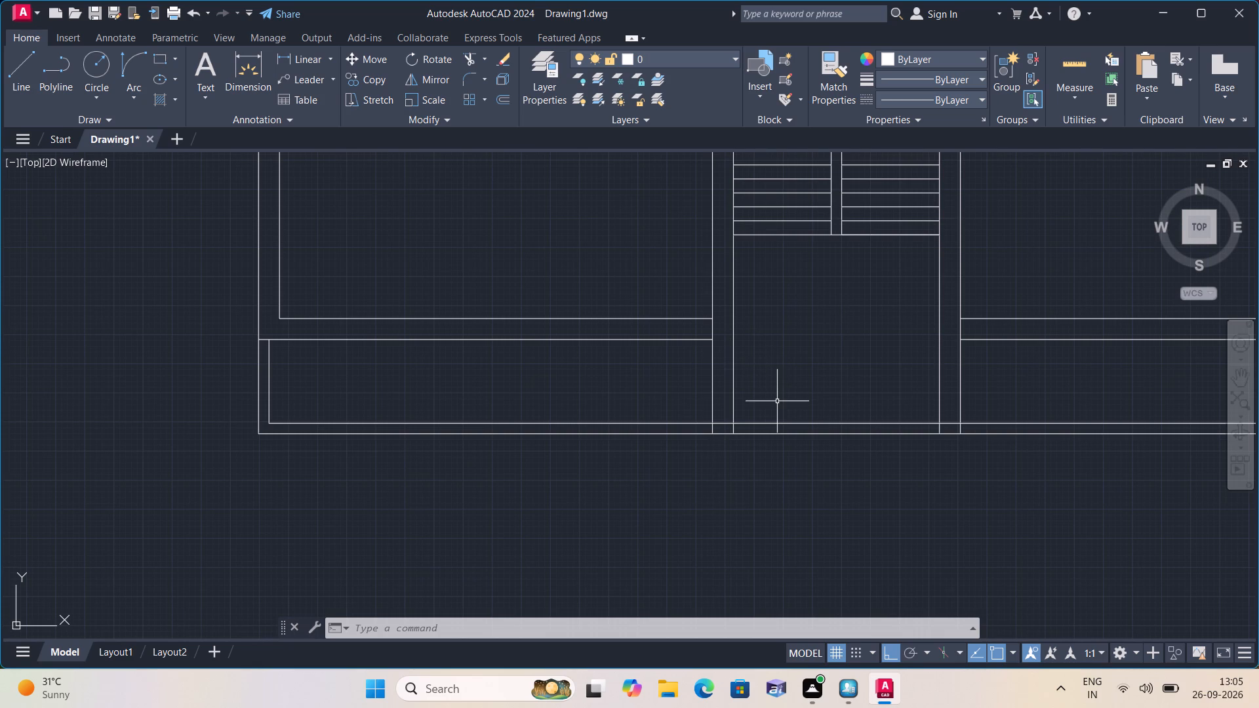
text(trim)
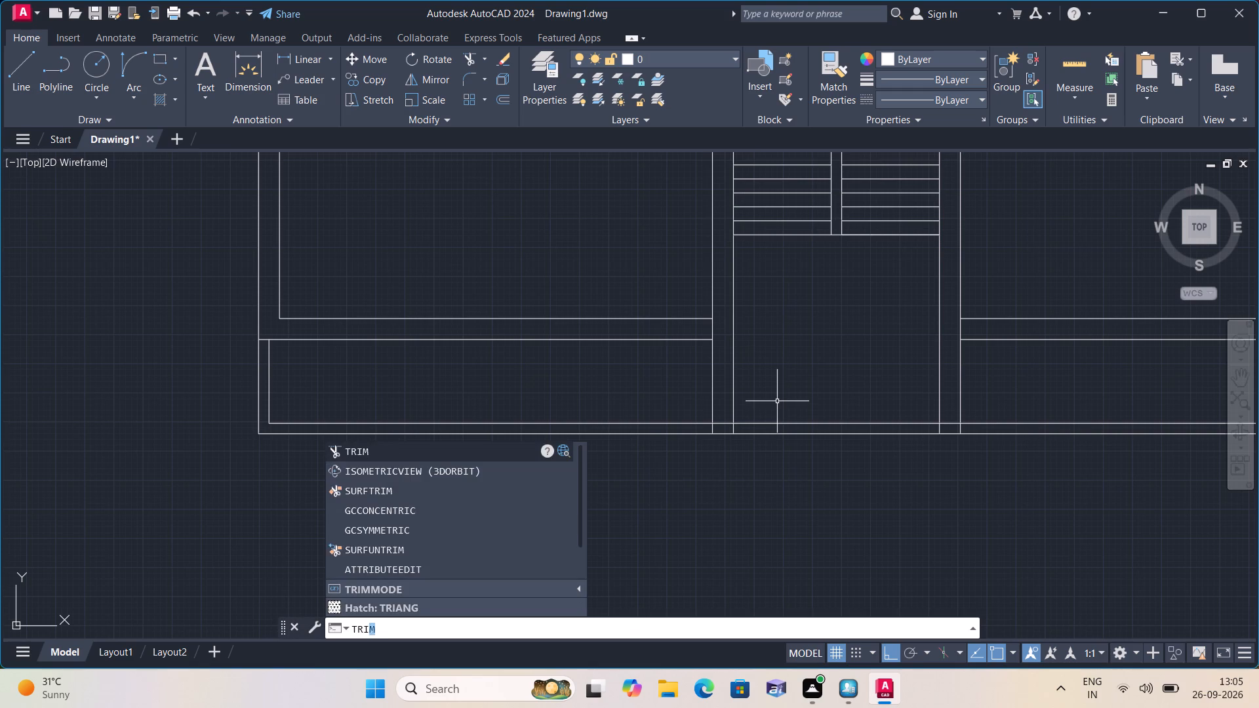
key(space)
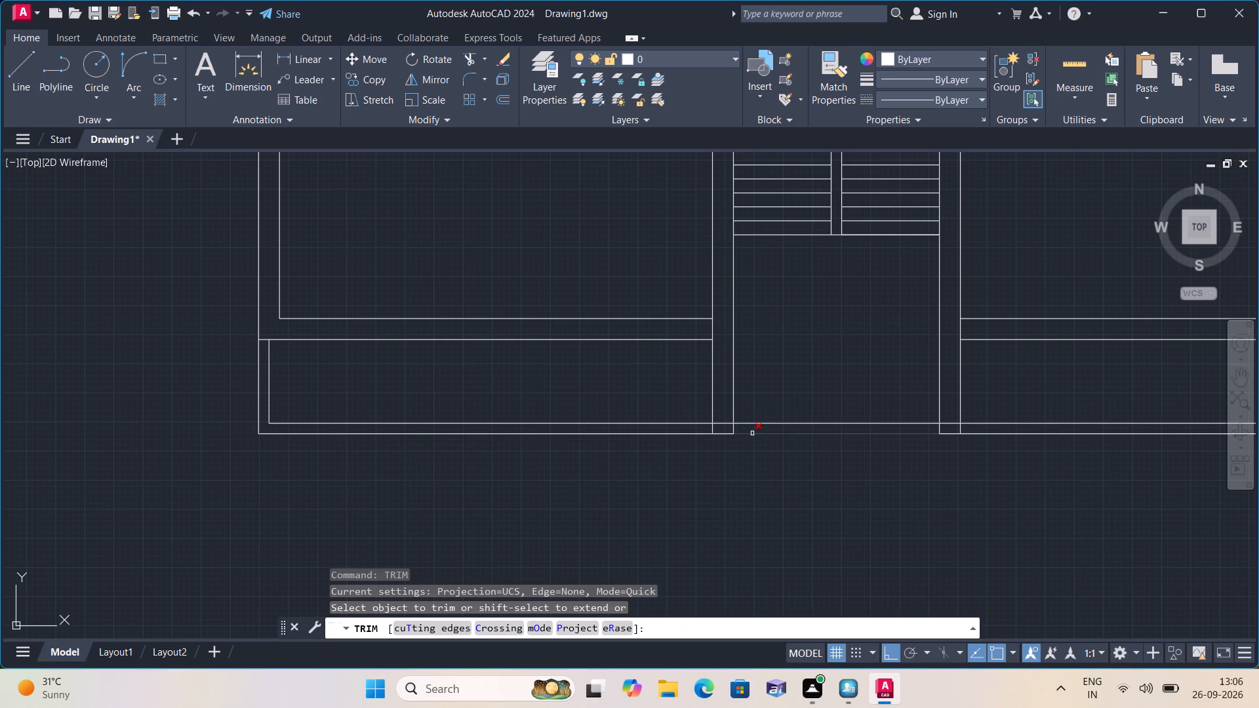
click(752, 433)
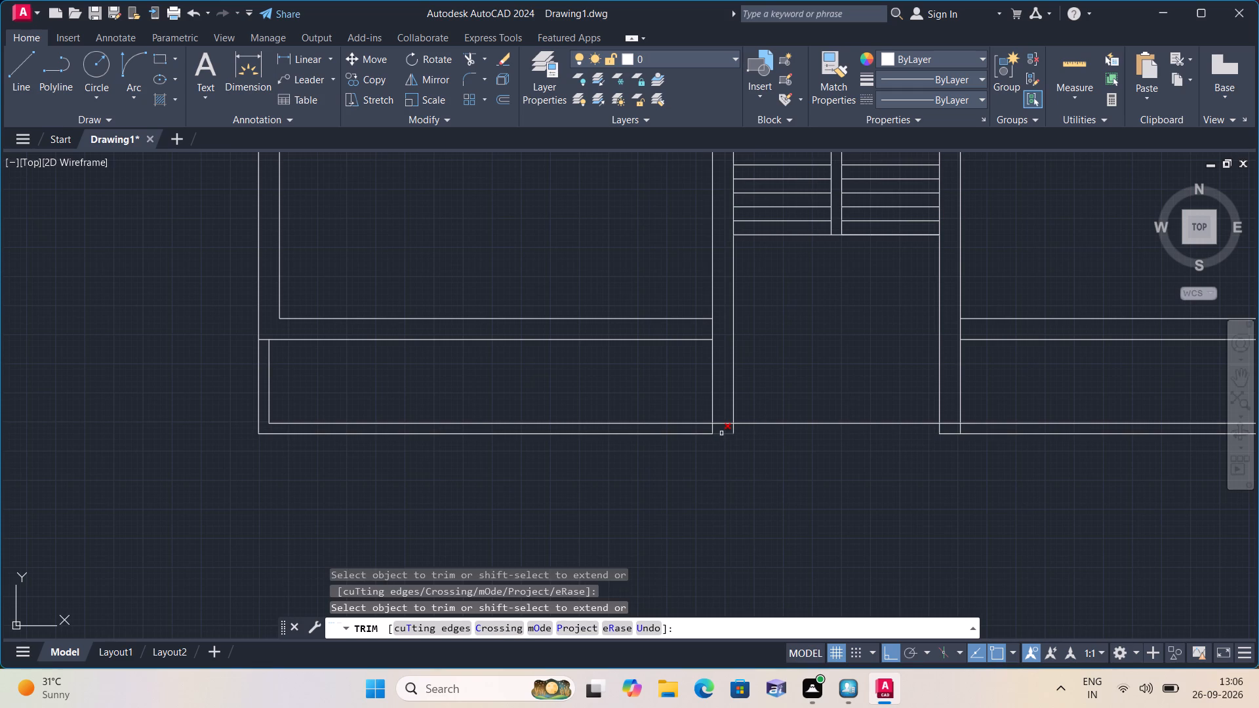
Trim the lower ends of the left and right stair wall lines between the front strip's inner and outer lines.
scroll(721, 433, up, 1)
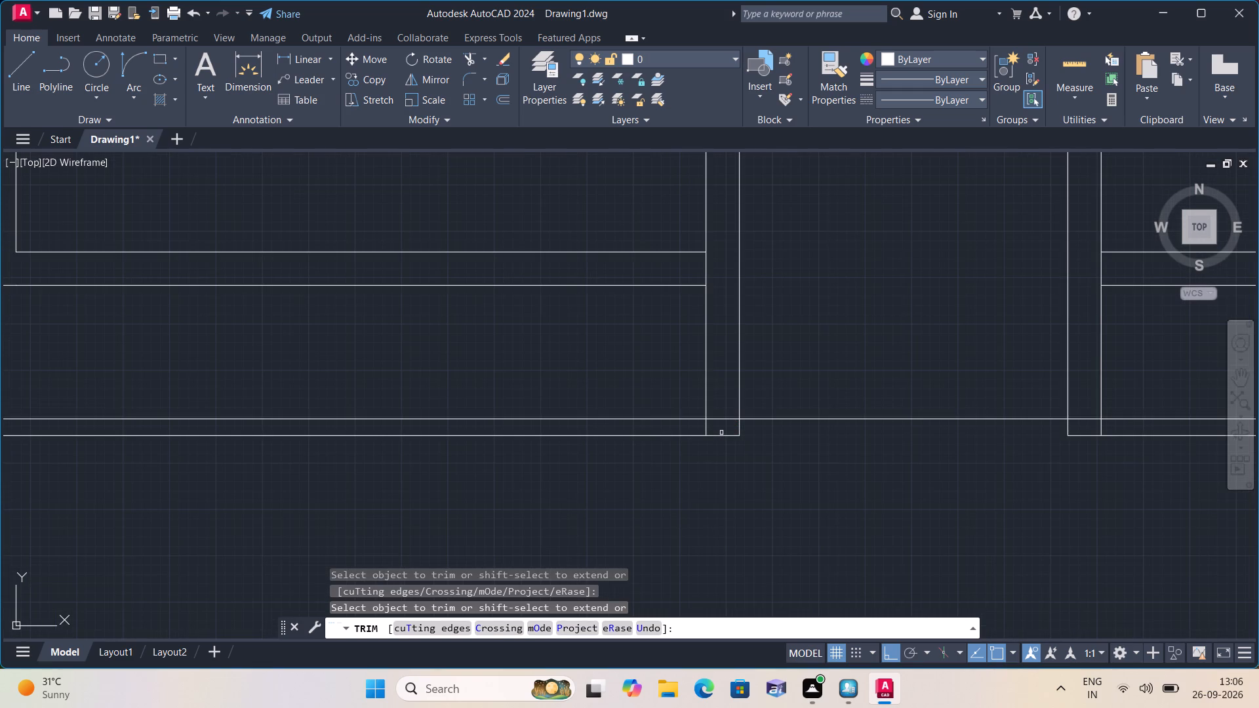
click(703, 425)
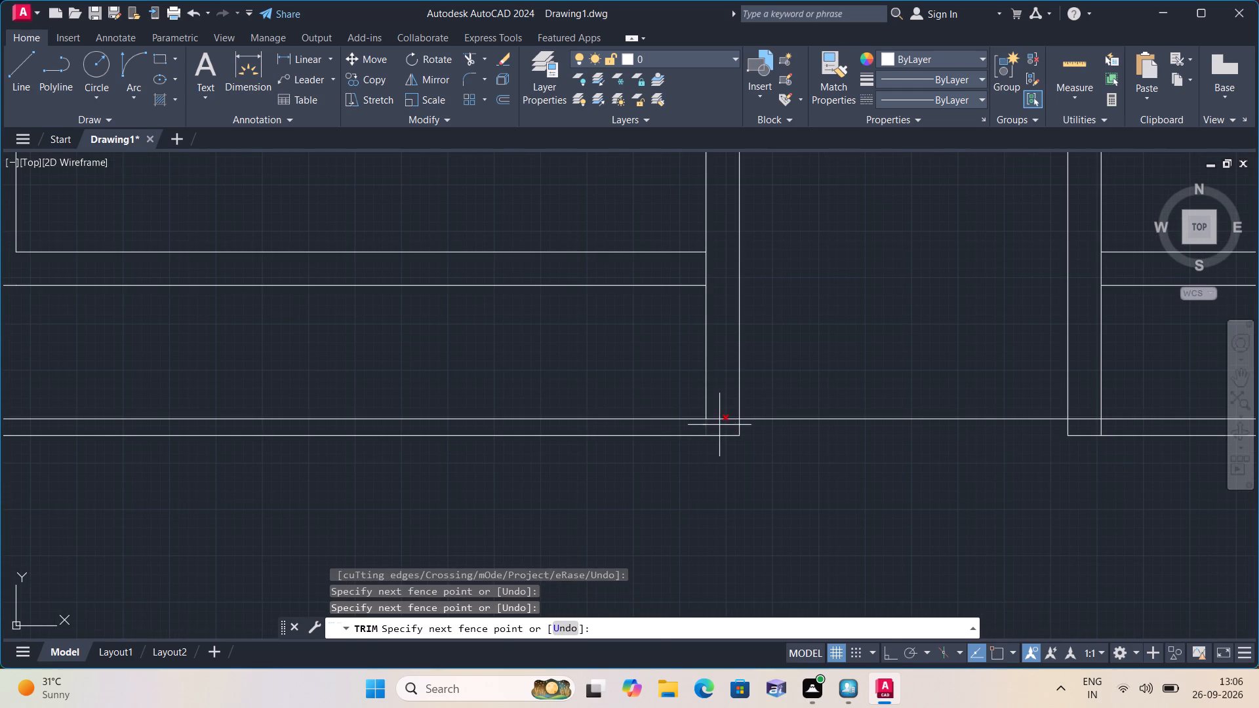
click(746, 429)
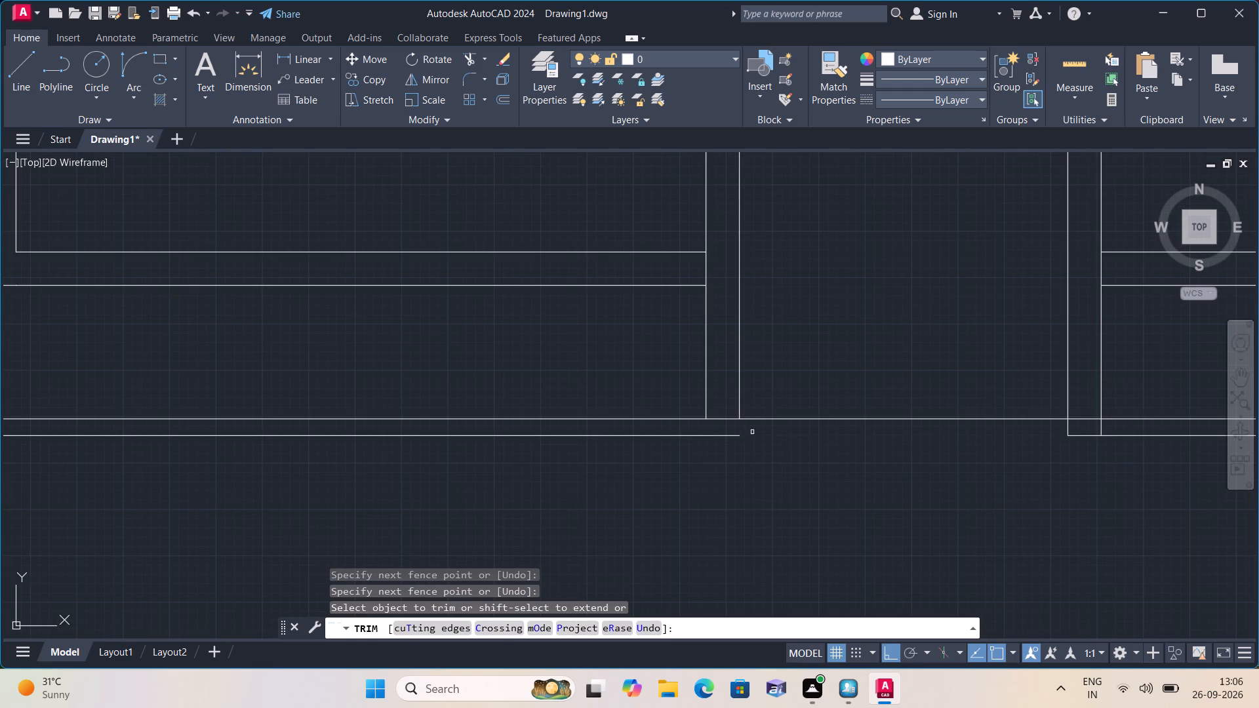
scroll(778, 429, down, 1)
middle_drag(766, 430, 692, 425)
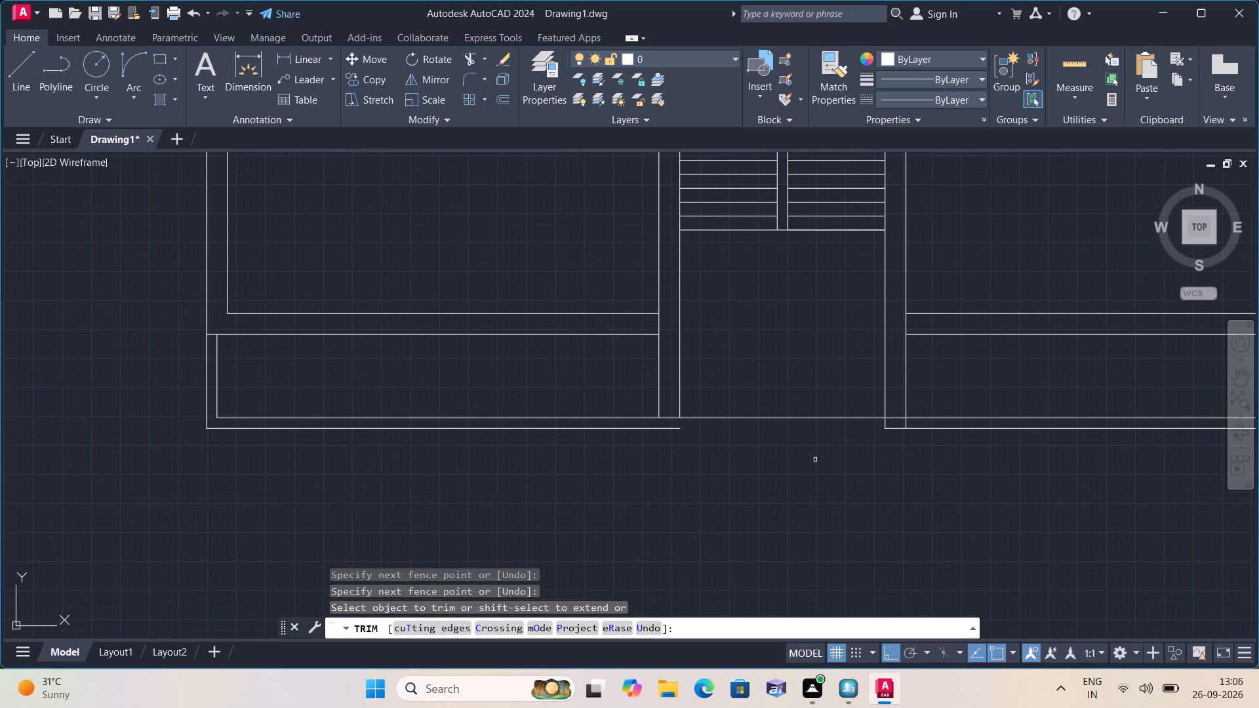
scroll(851, 446, up, 1)
click(857, 424)
scroll(872, 422, up, 2)
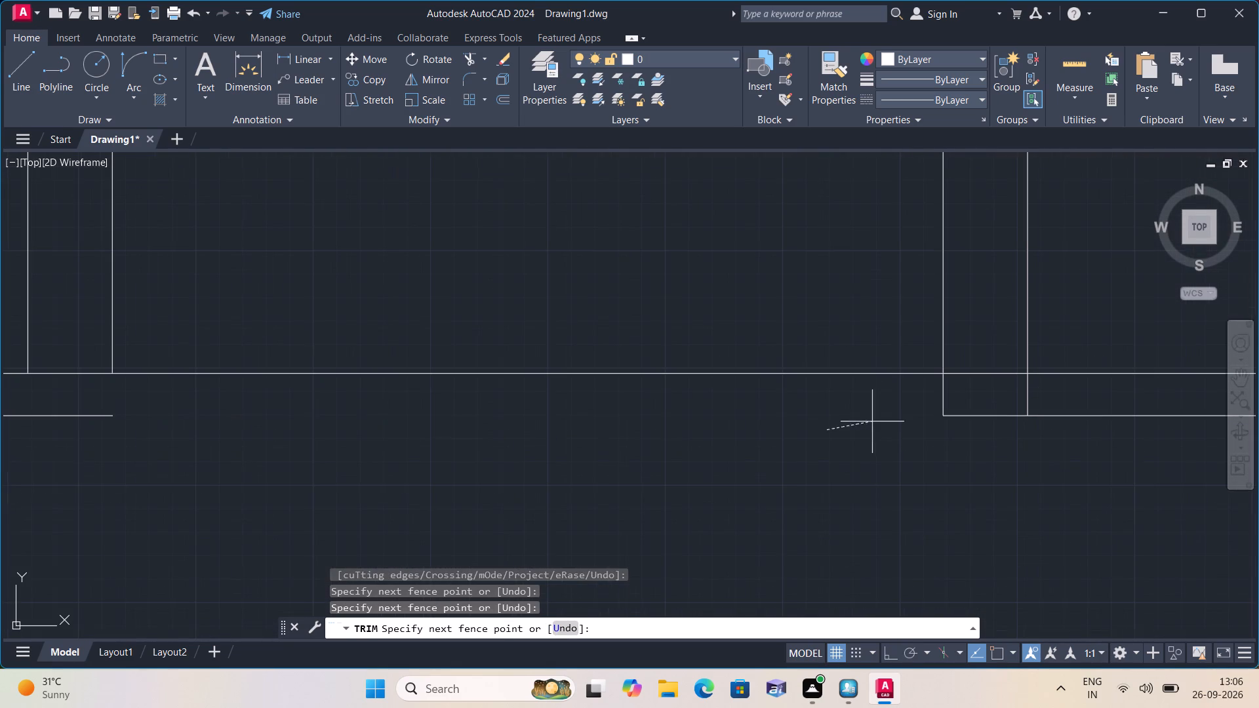
click(876, 413)
click(920, 405)
click(1043, 397)
scroll(879, 439, down, 2)
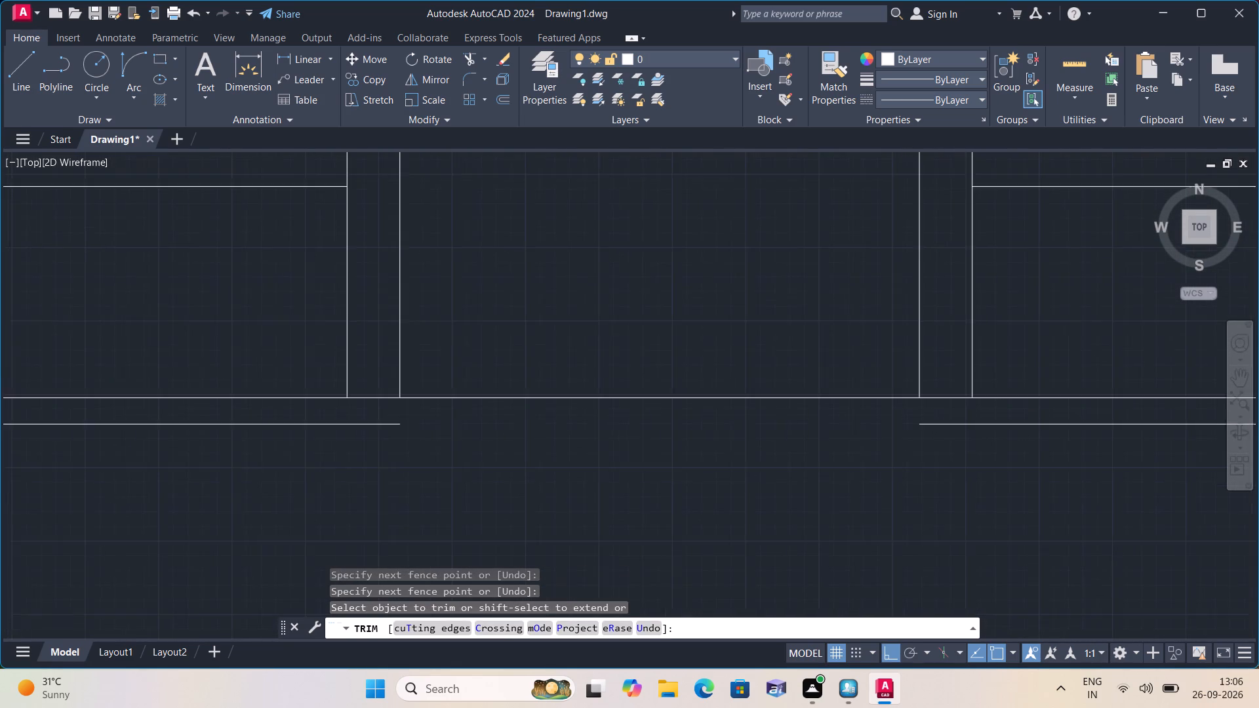
scroll(836, 450, down, 1)
scroll(725, 492, down, 1)
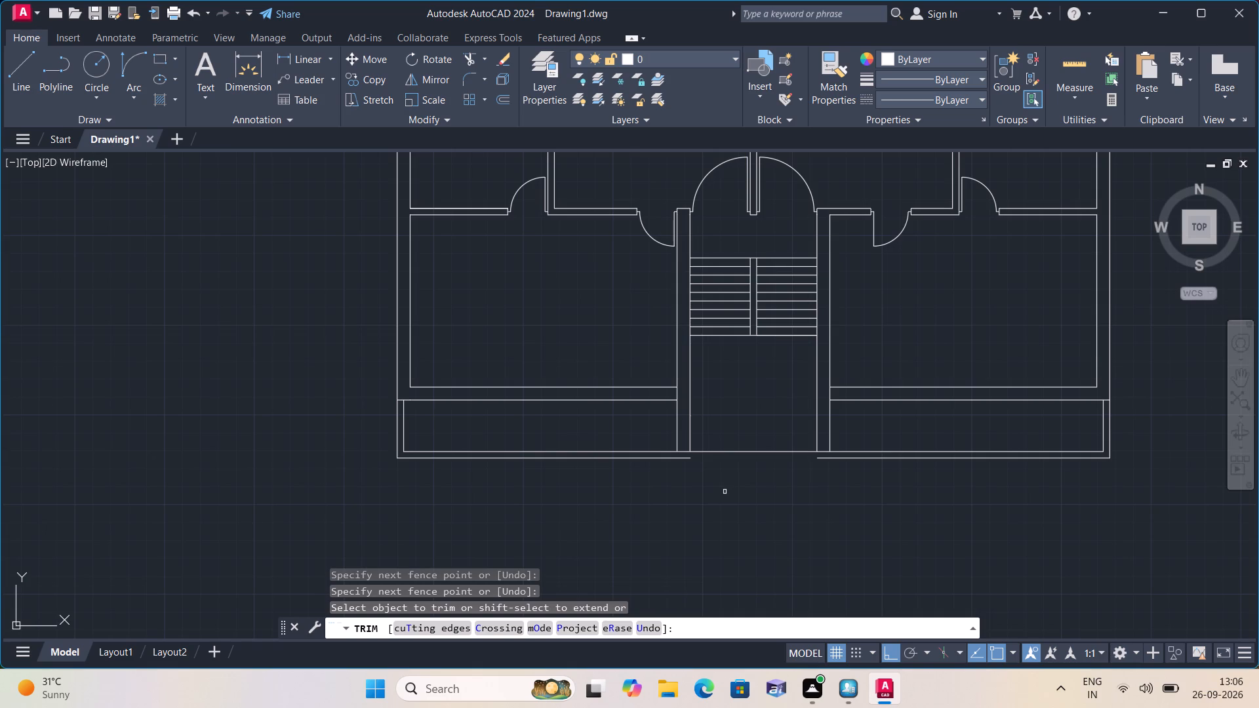
scroll(725, 492, down, 1)
key(space)
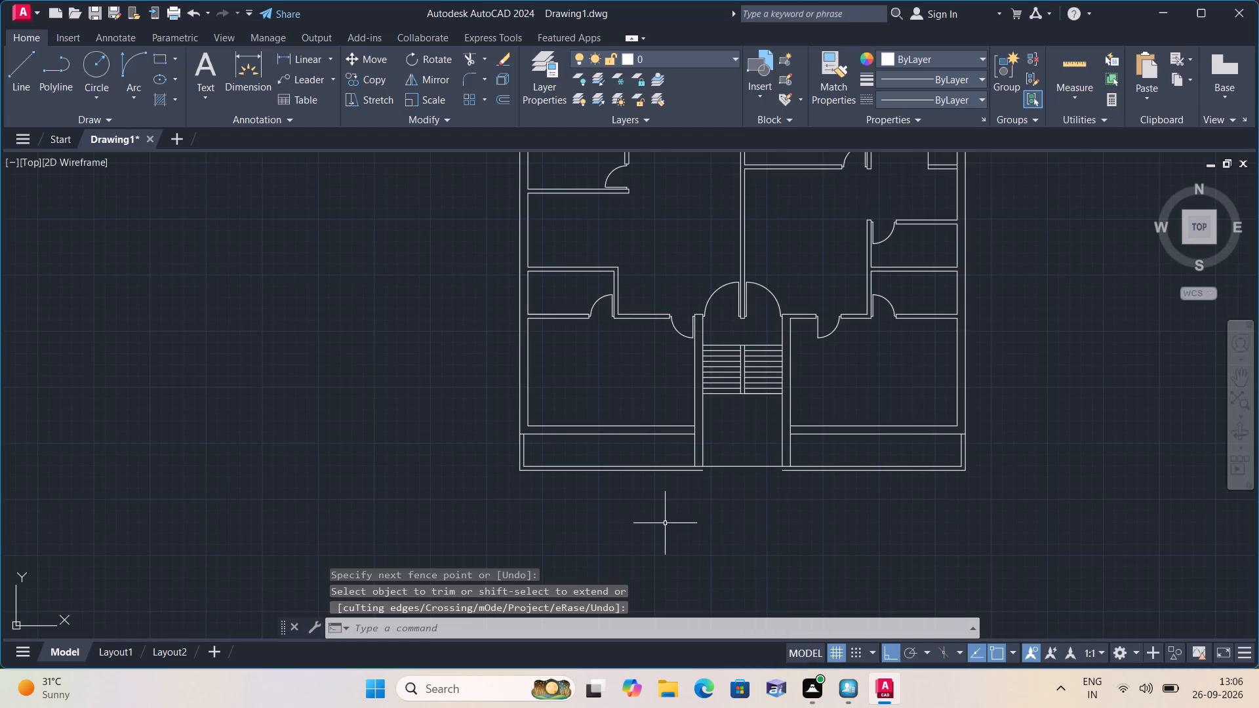
Draw a line 3' left from the left stair wall along the rooms' bottom wall and perpendicular down to the front strip's inner line.
scroll(749, 500, up, 2)
scroll(755, 533, down, 1)
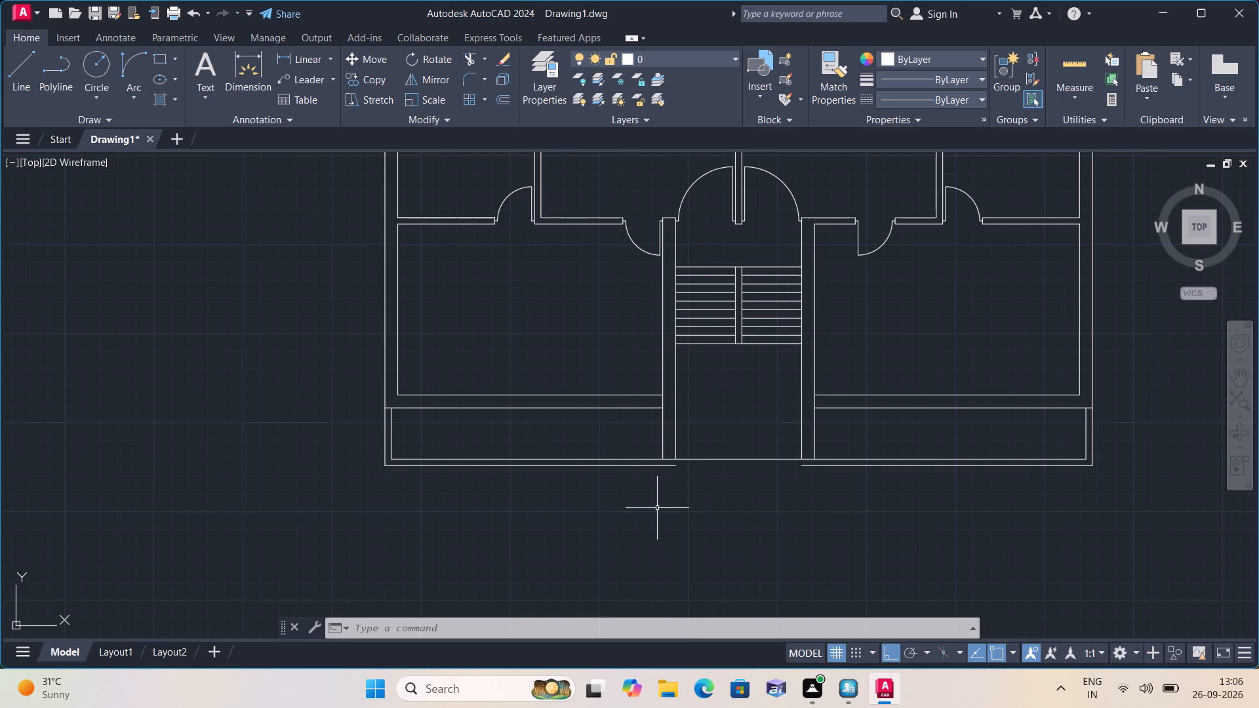
middle_drag(575, 497, 605, 514)
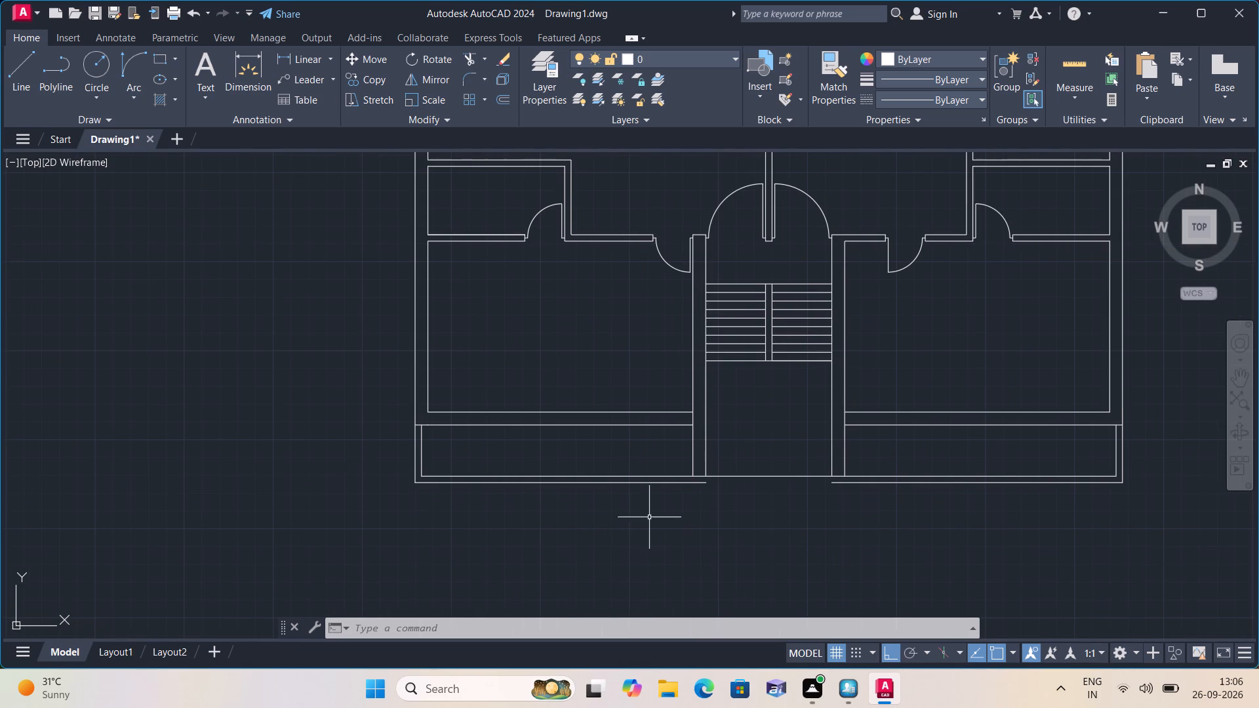
scroll(649, 517, down, 1)
middle_drag(649, 518, 721, 551)
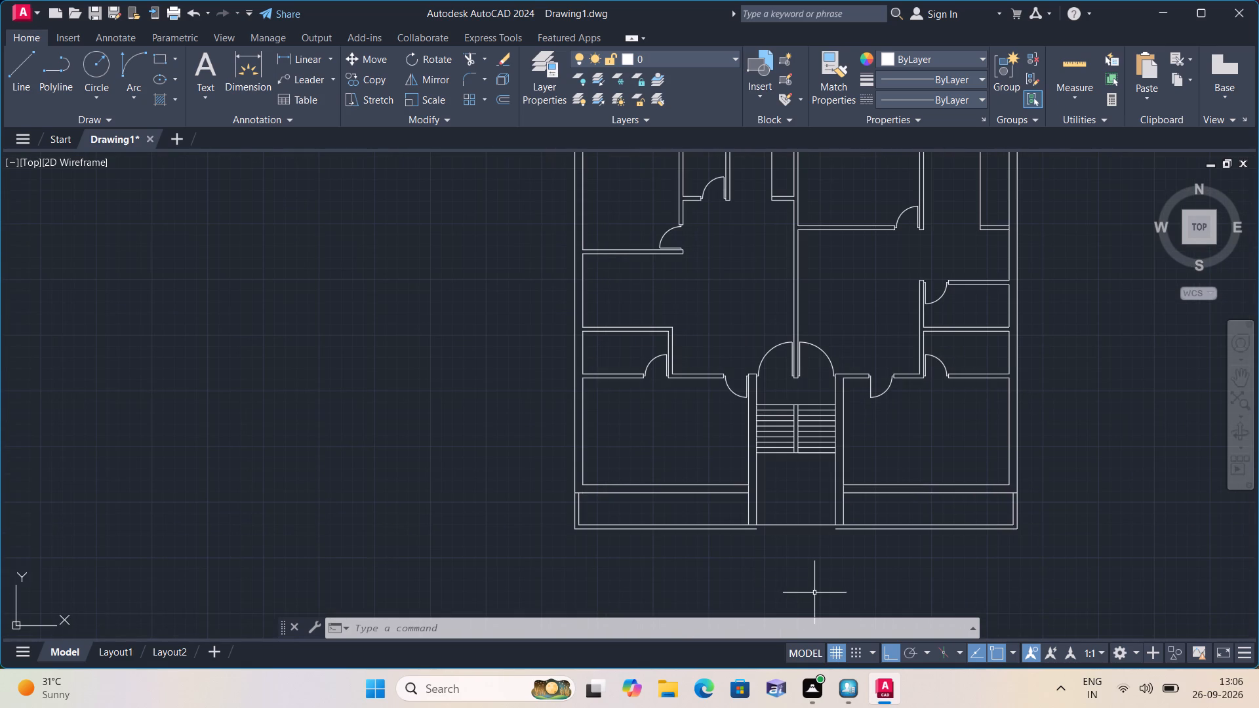
text(l)
key(space)
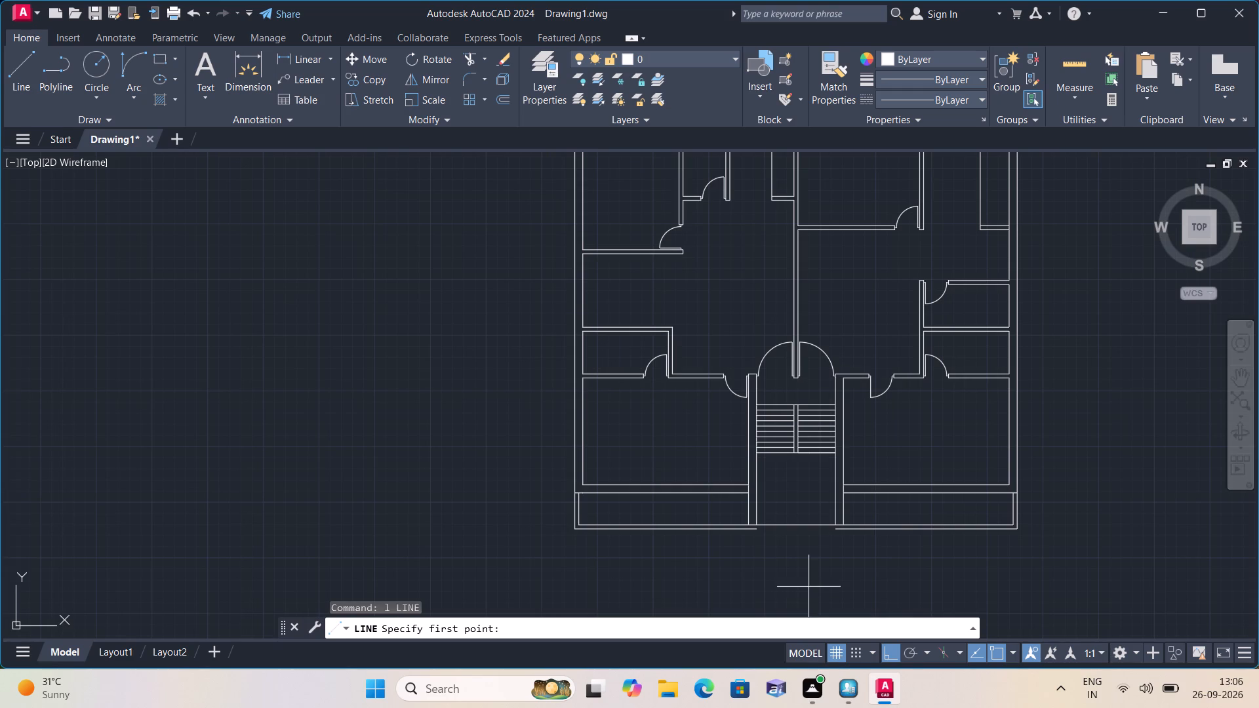
scroll(755, 492, up, 2)
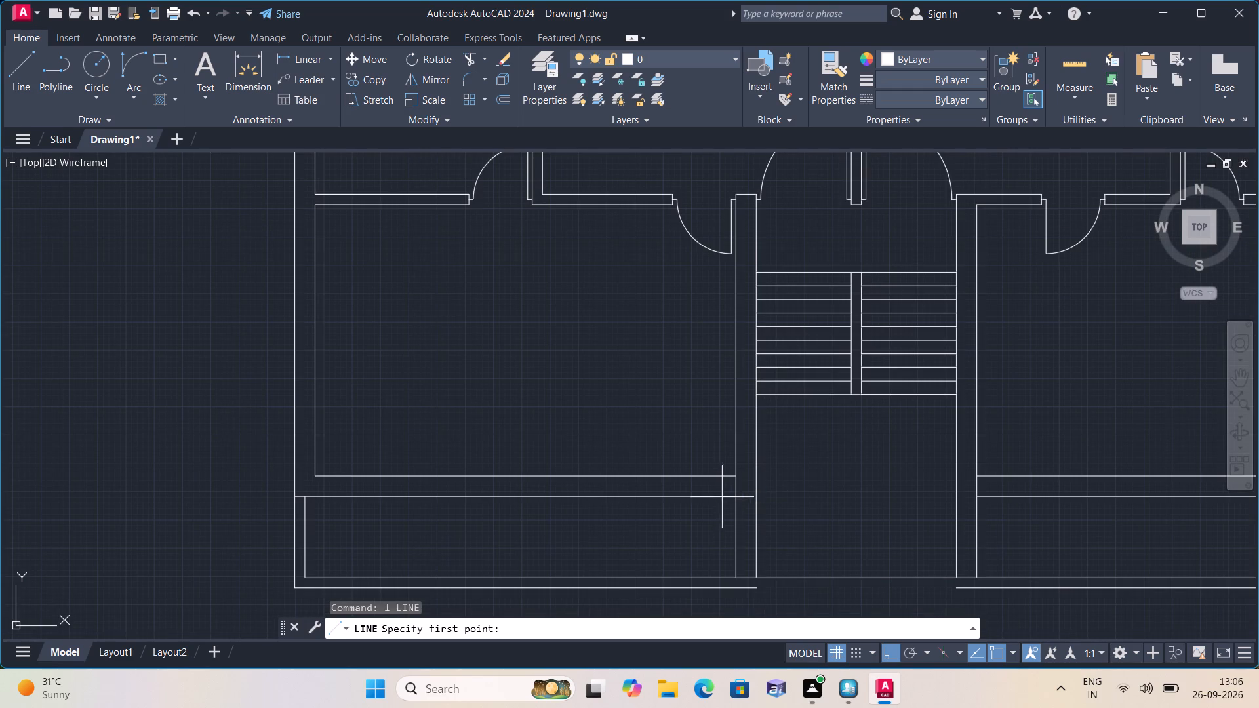
click(738, 495)
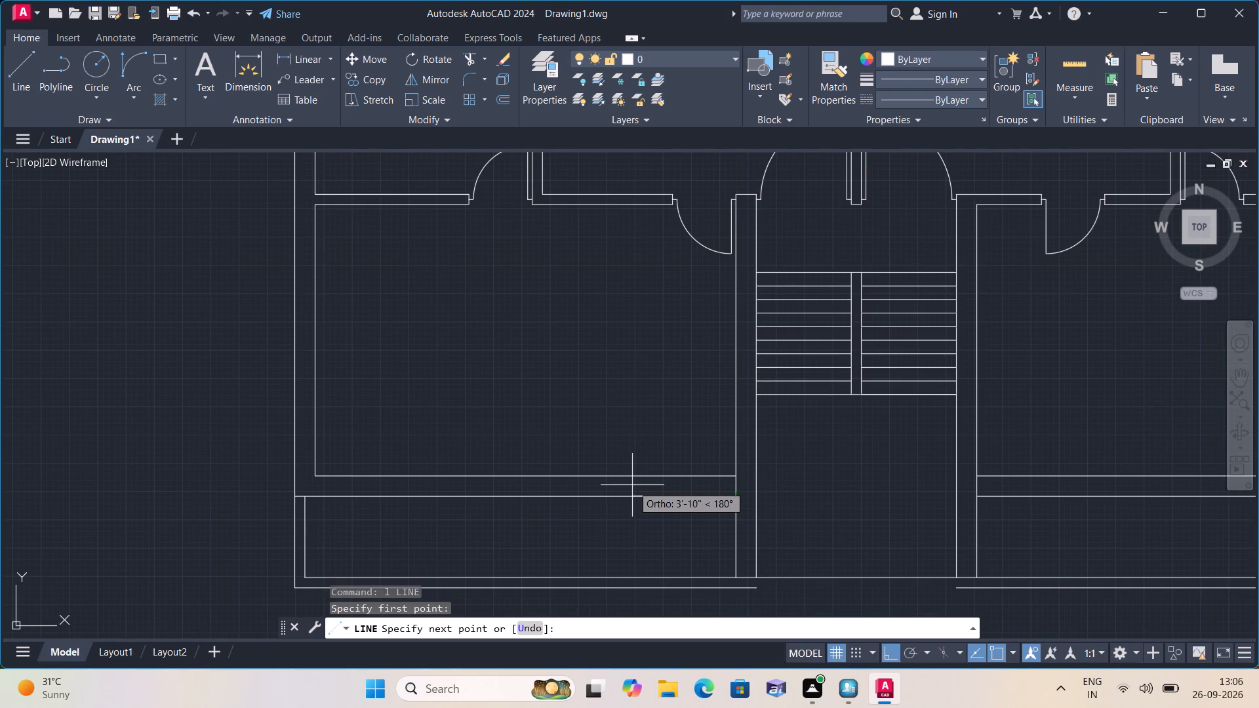
text(3')
key(space)
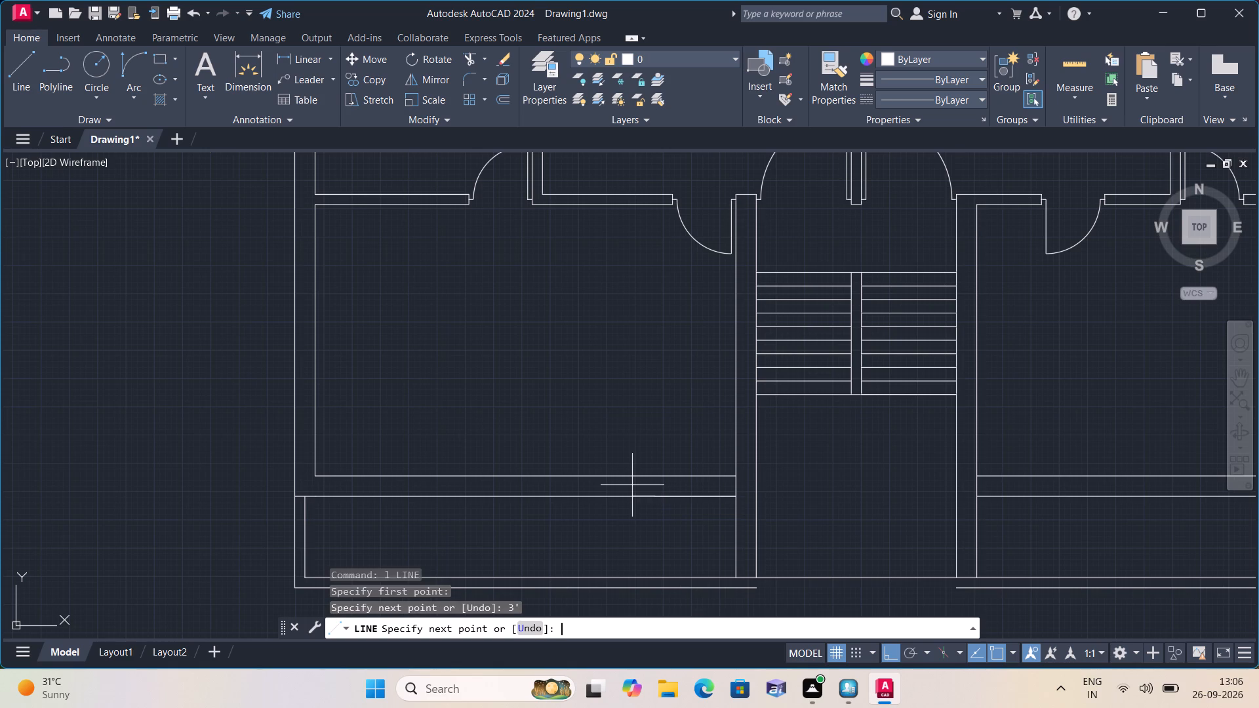
middle_drag(650, 536, 644, 521)
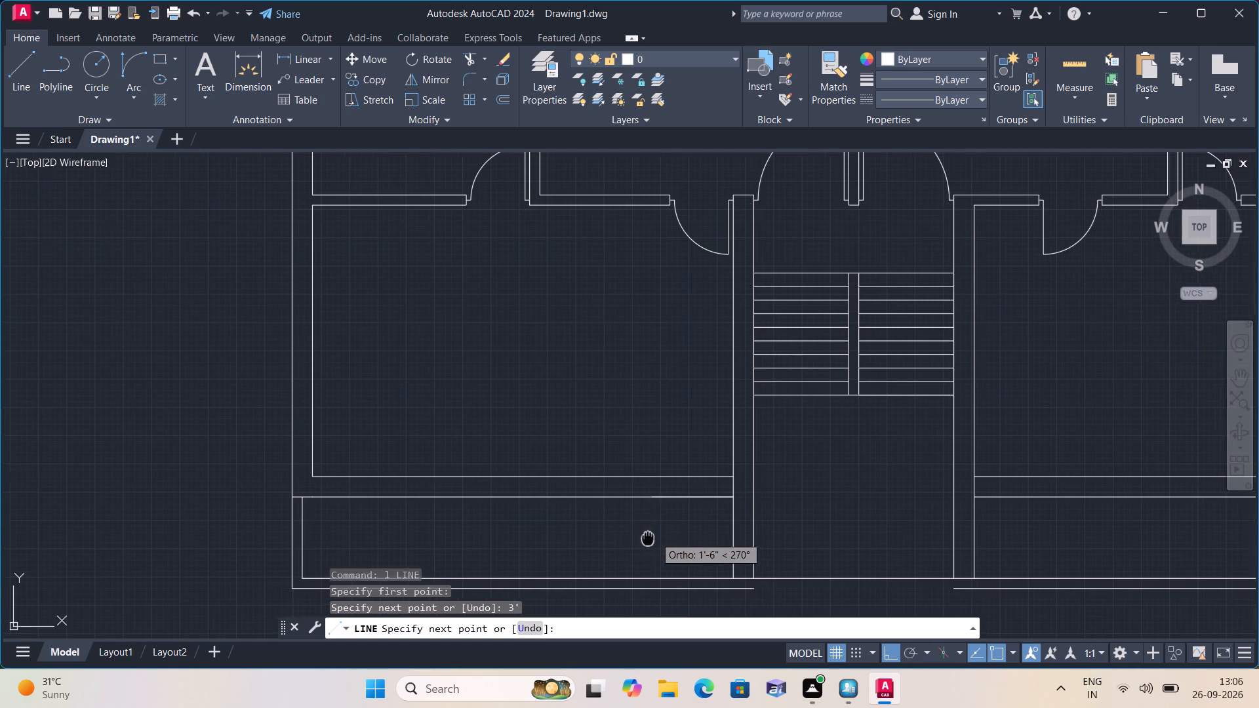
middle_drag(644, 521, 656, 486)
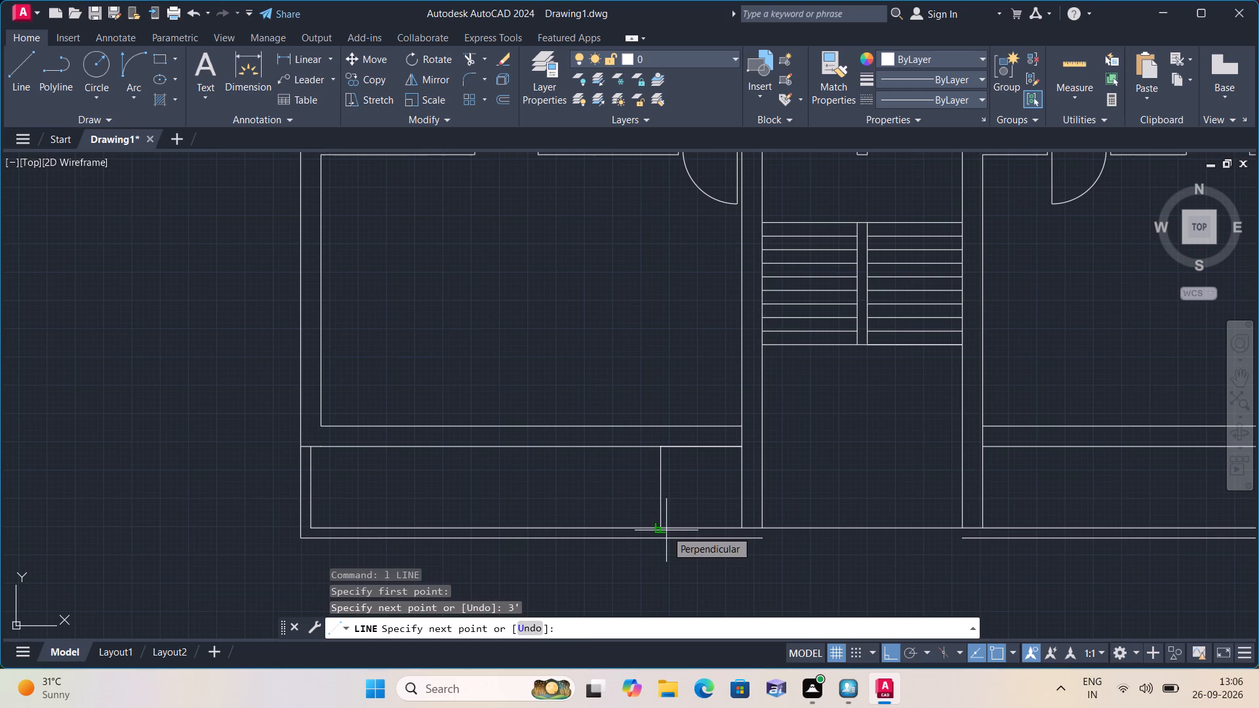
click(666, 530)
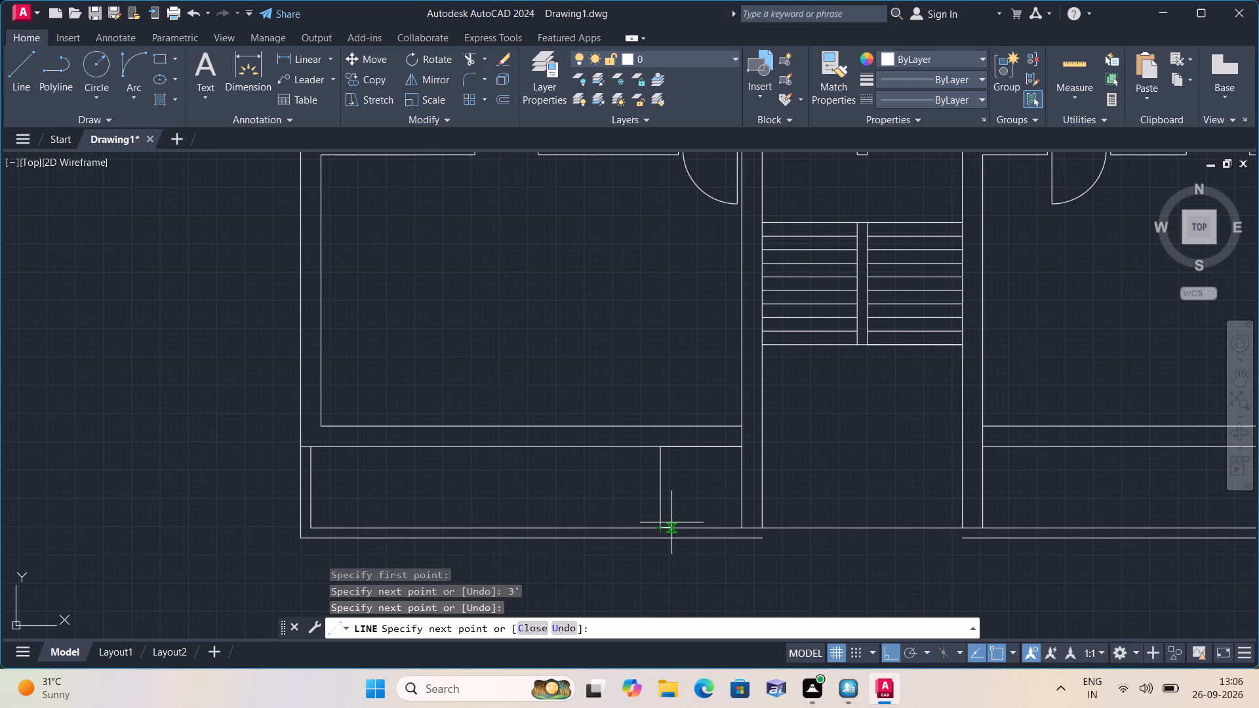
key(space)
Draw a line 3' right from the right stair wall along the rooms' bottom wall and perpendicular down to the strip's inner line.
middle_click(721, 481)
scroll(721, 481, down, 1)
middle_drag(708, 481, 668, 493)
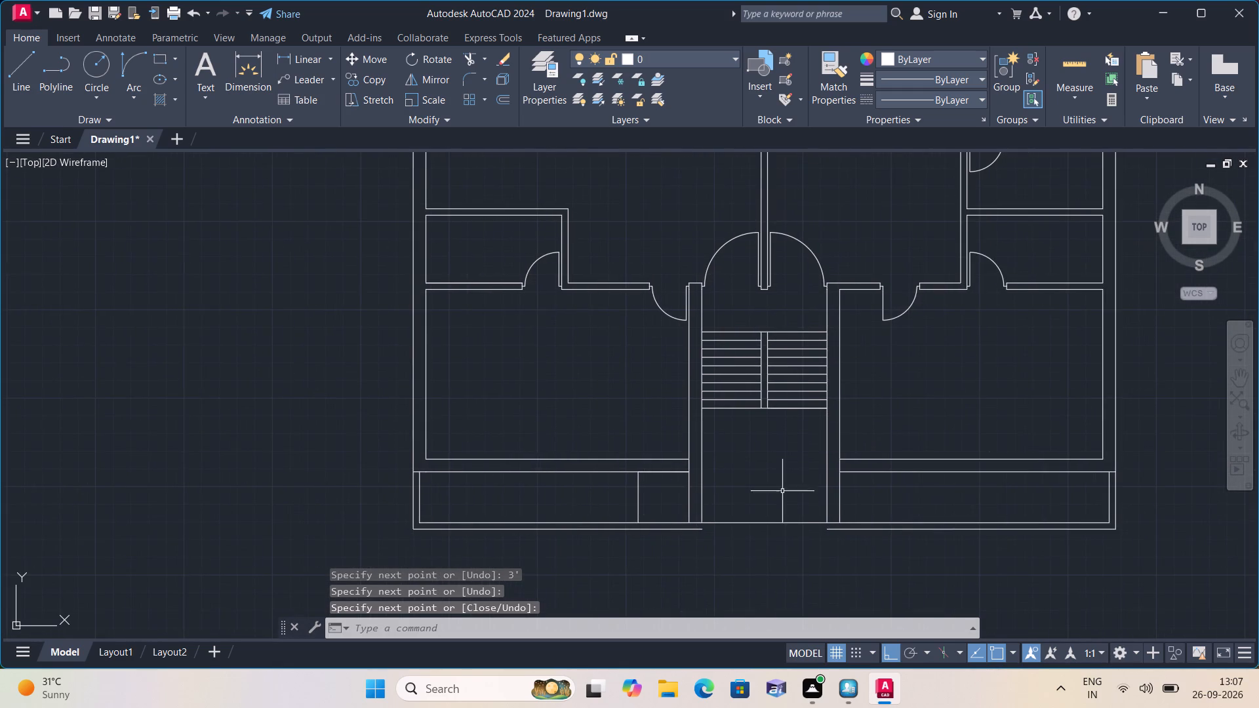
key(space)
scroll(856, 493, up, 2)
click(811, 444)
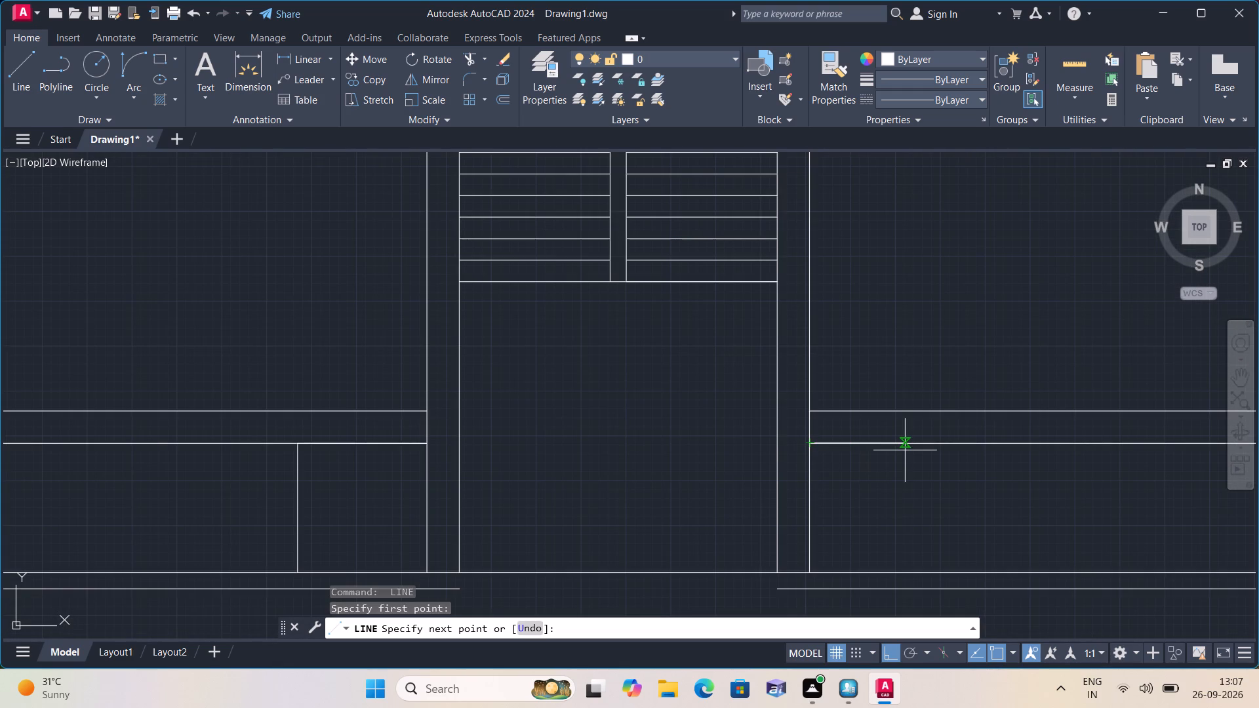
key(3)
key(apostrophe)
key(space)
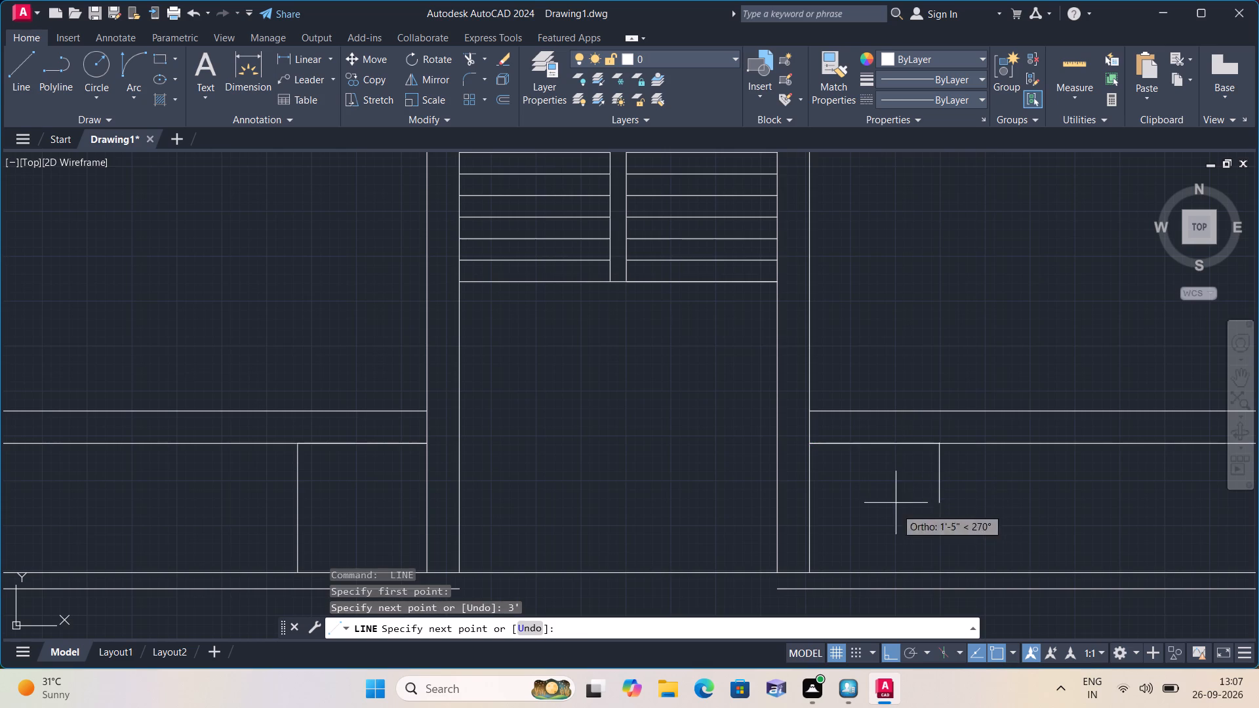
click(942, 569)
key(space)
Erase the two 3' horizontal construction segments lying on the rooms' bottom wall line on both sides of the stair.
scroll(769, 478, down, 2)
scroll(582, 483, up, 2)
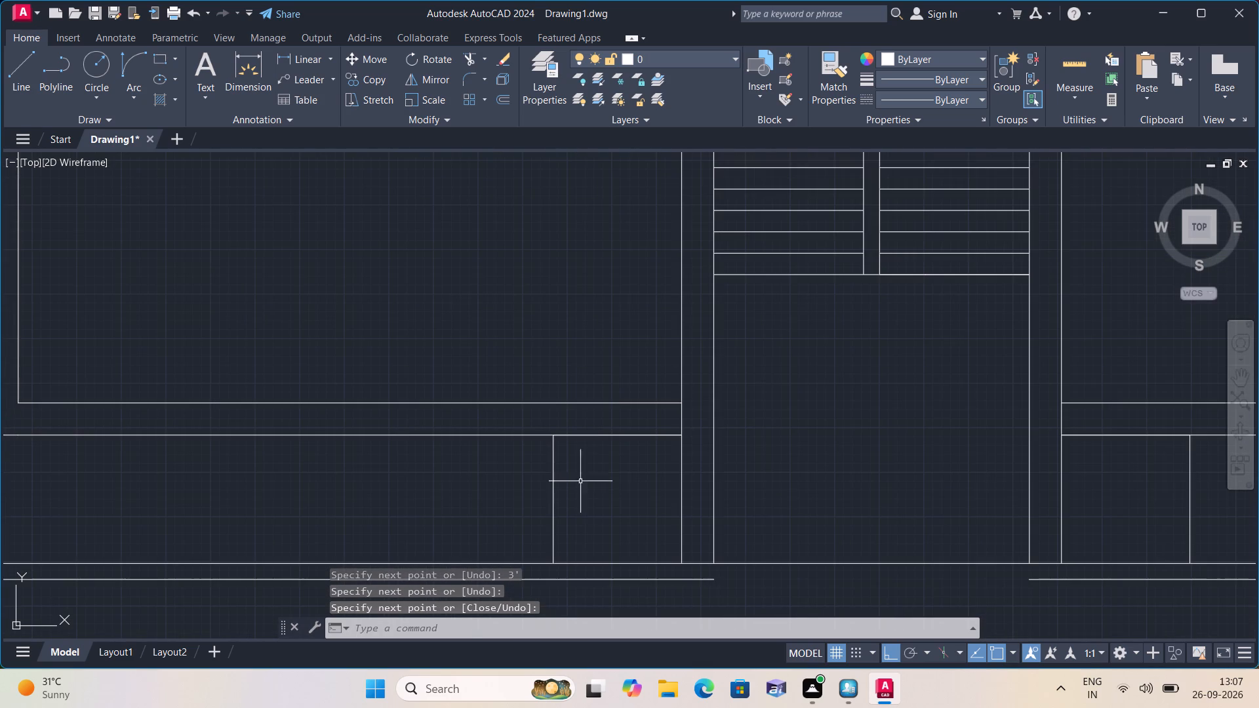
click(616, 437)
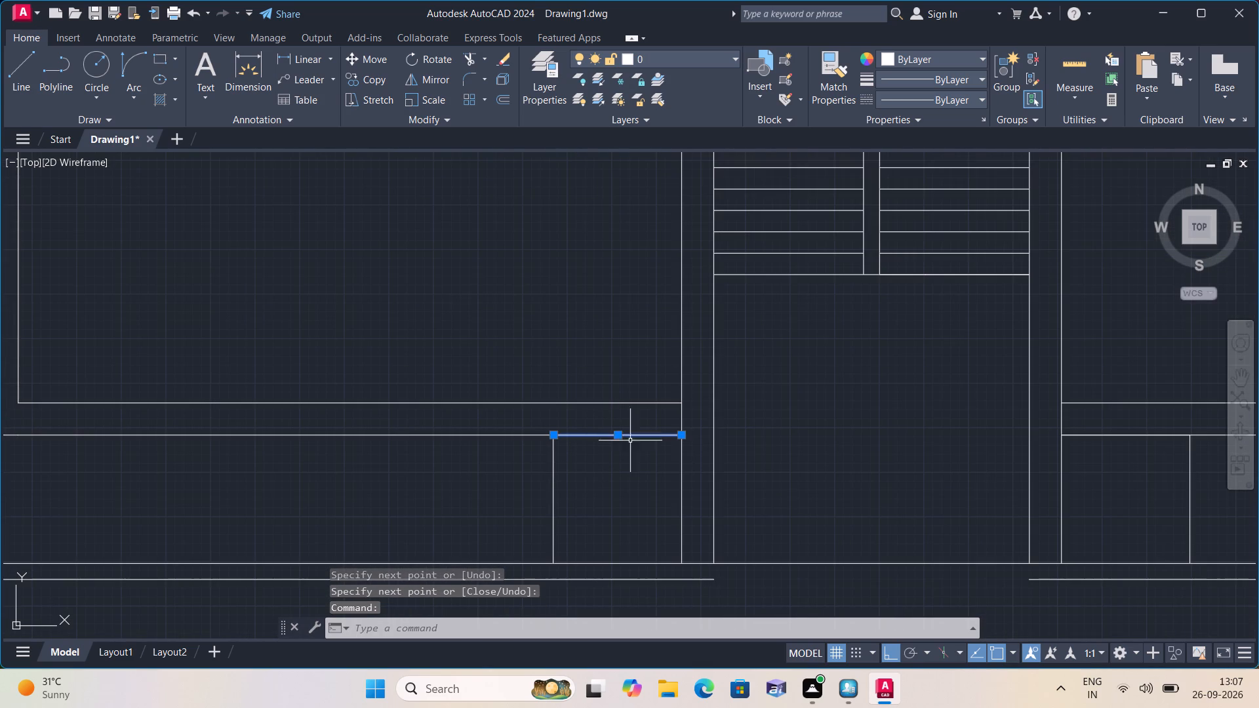
click(1120, 433)
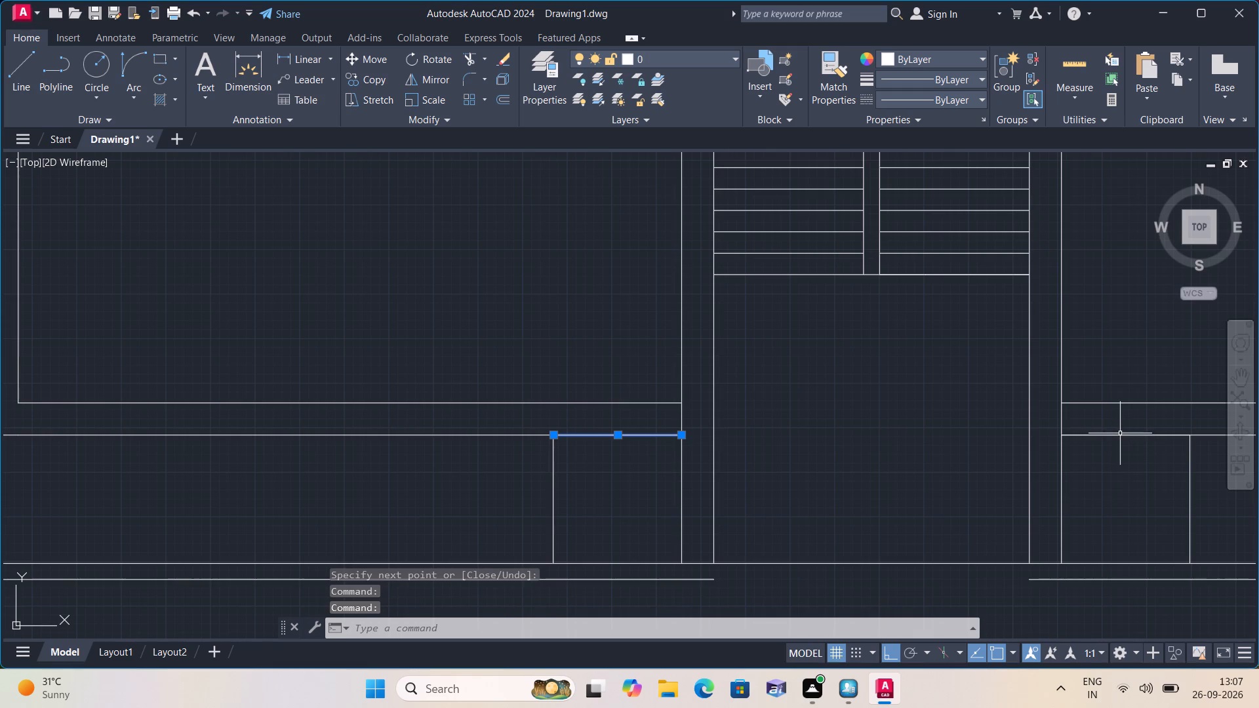
key(Delete)
Offset the two vertical divider lines in the front strip by 4.5" away from the stair, one on each side.
scroll(1111, 456, down, 1)
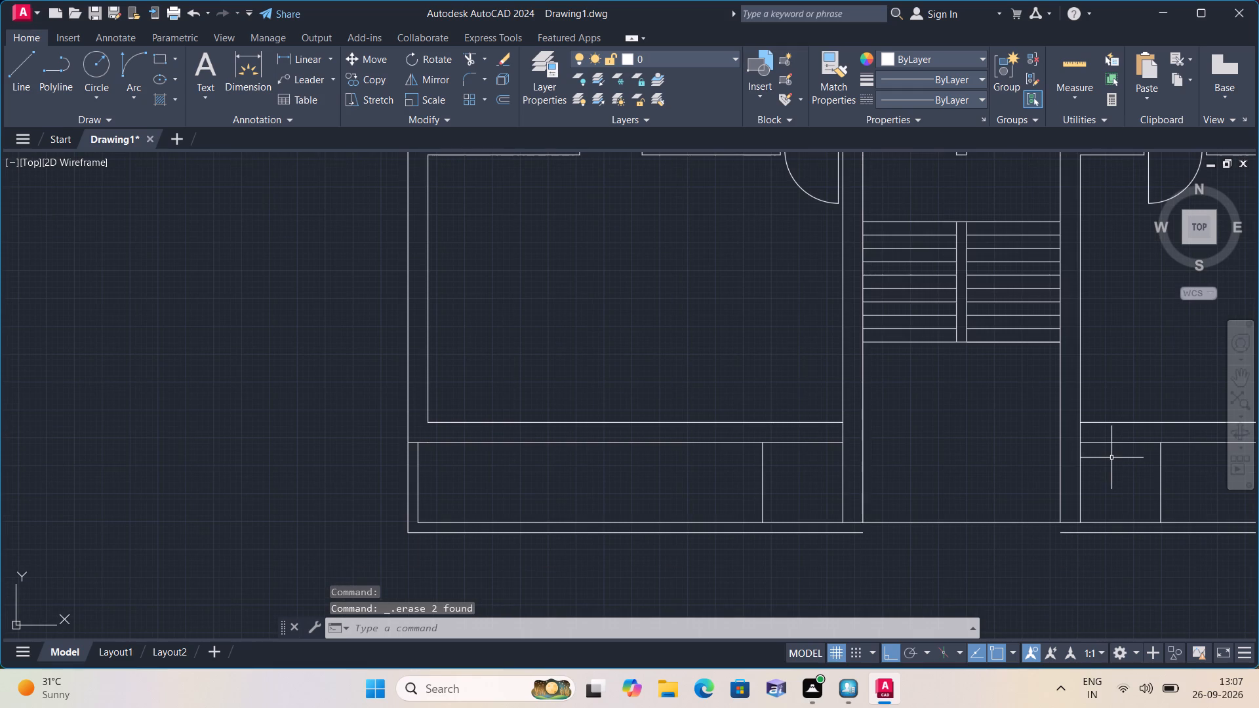
text(offset)
key(space)
text(4.5)
key(apostrophe)
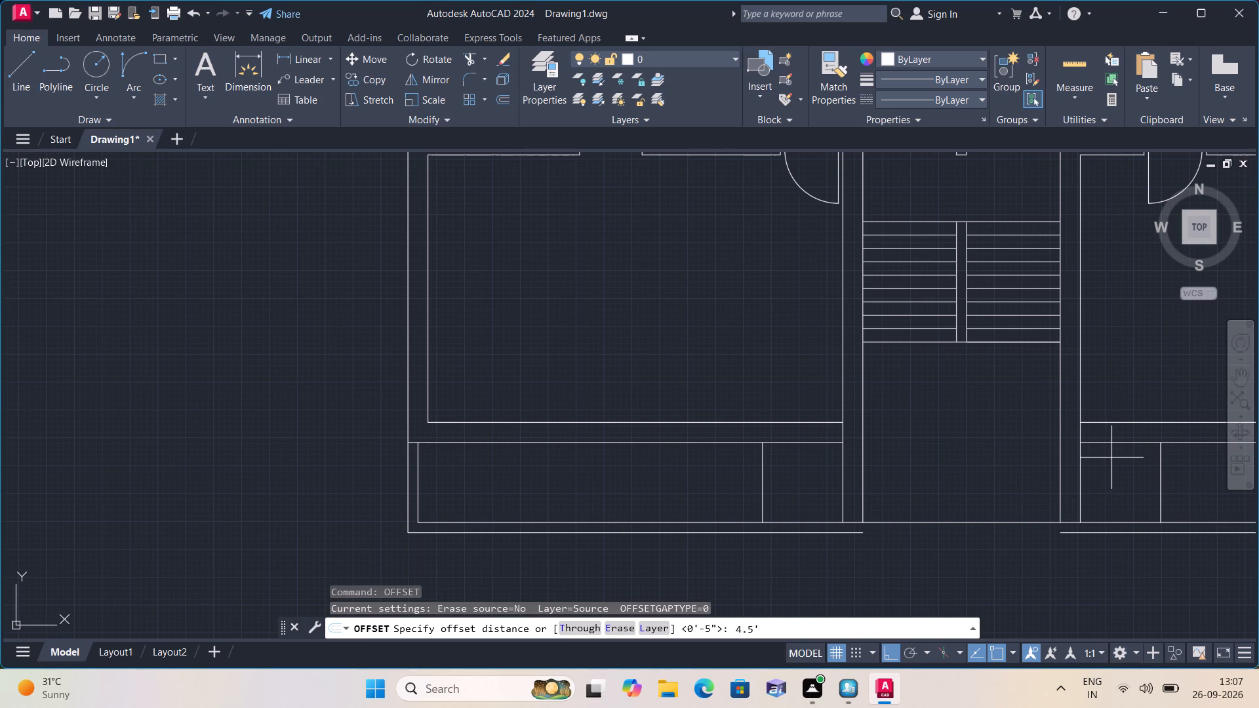
key(BackSpace)
key(shift+quotedbl)
key(space)
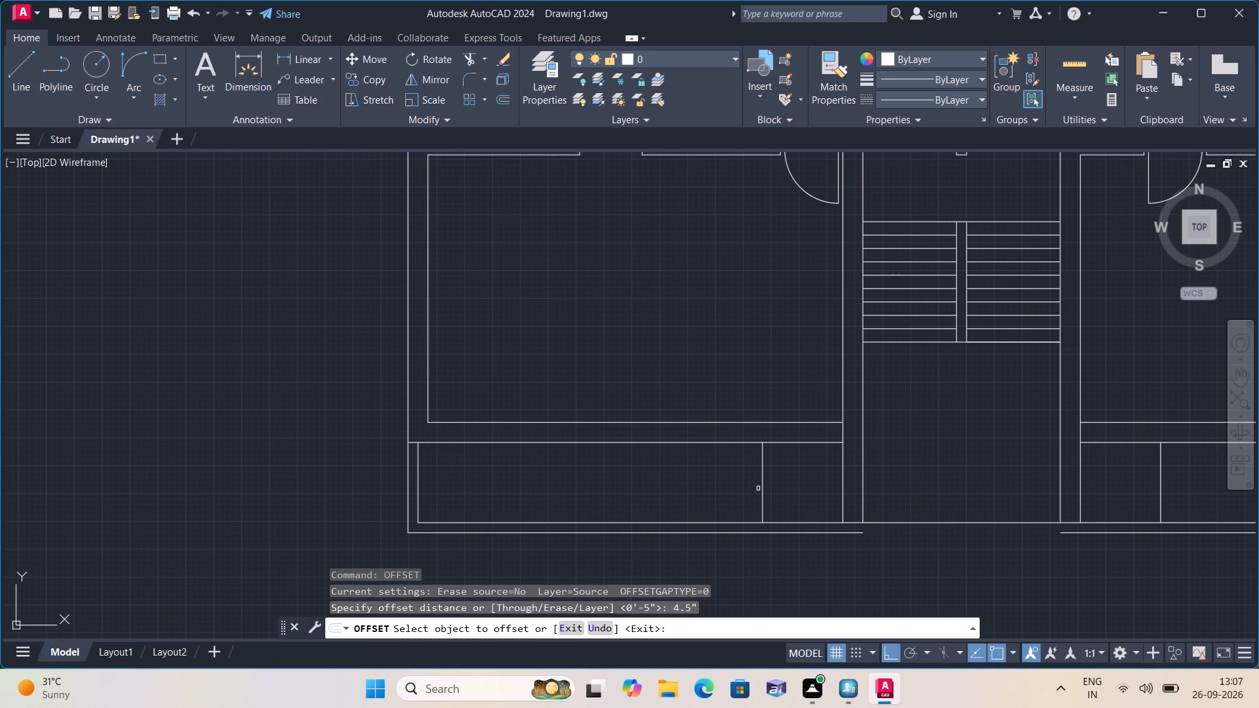
click(761, 495)
click(723, 484)
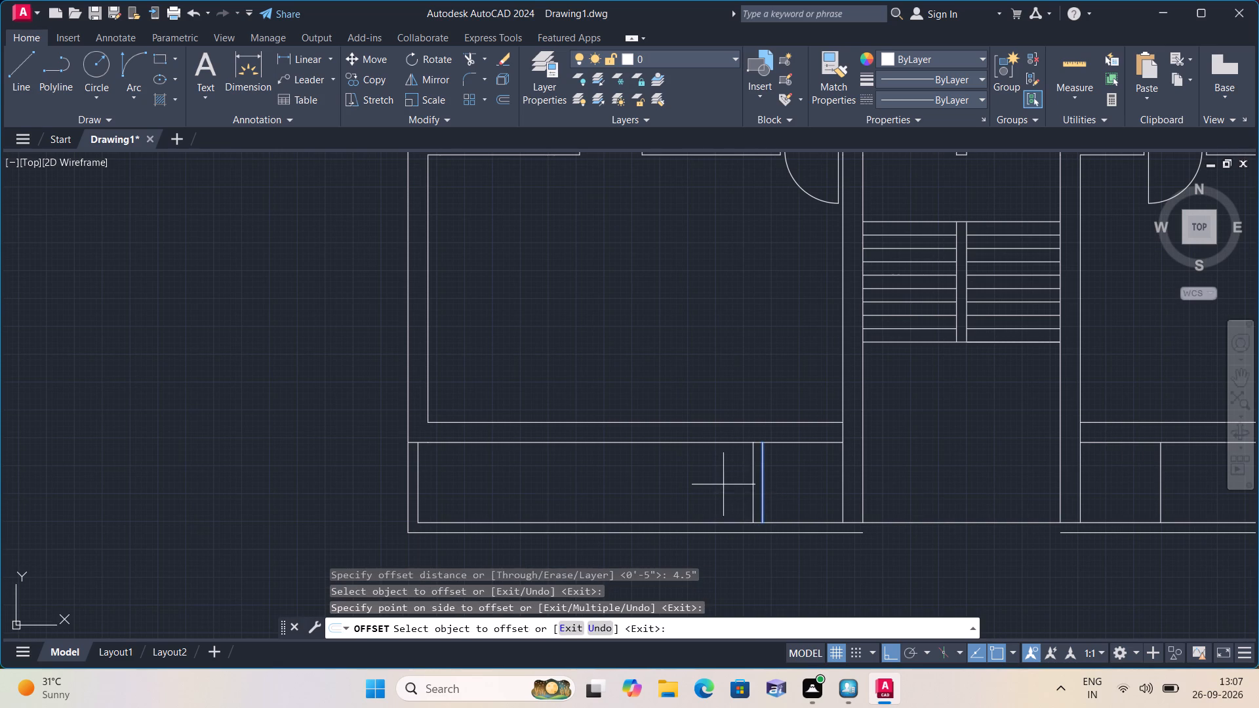
scroll(732, 485, down, 1)
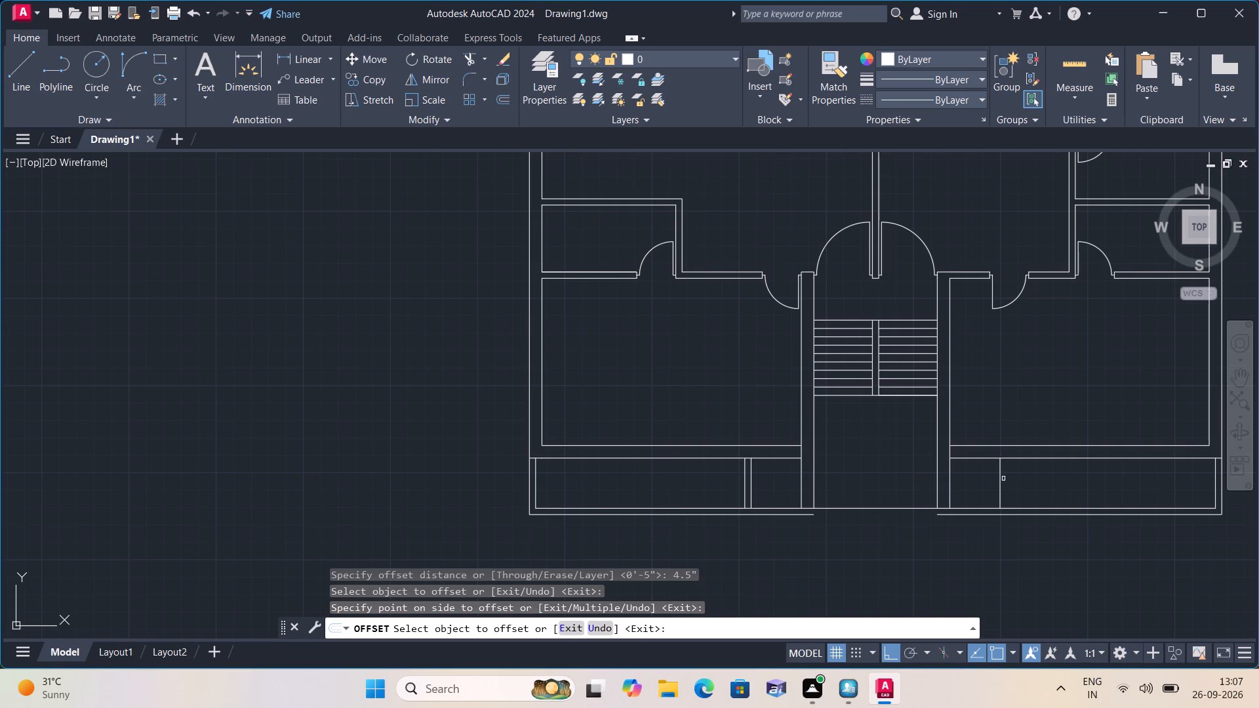
click(1001, 472)
click(1033, 480)
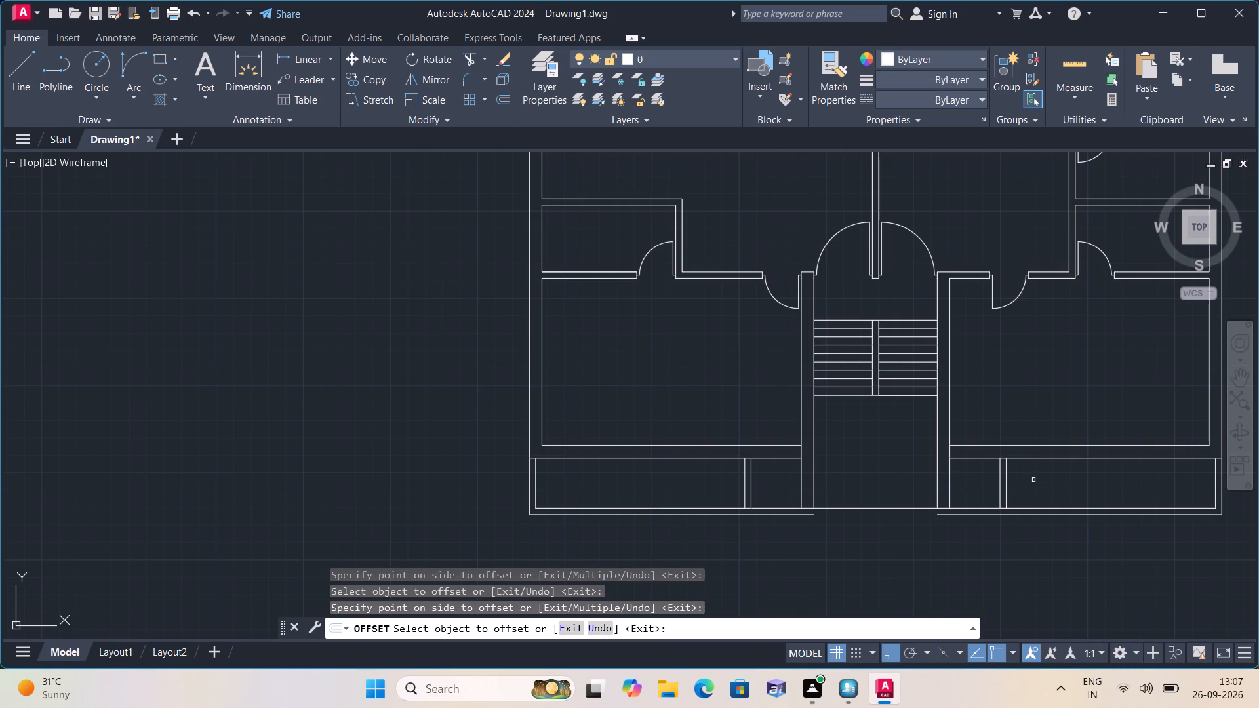
key(space)
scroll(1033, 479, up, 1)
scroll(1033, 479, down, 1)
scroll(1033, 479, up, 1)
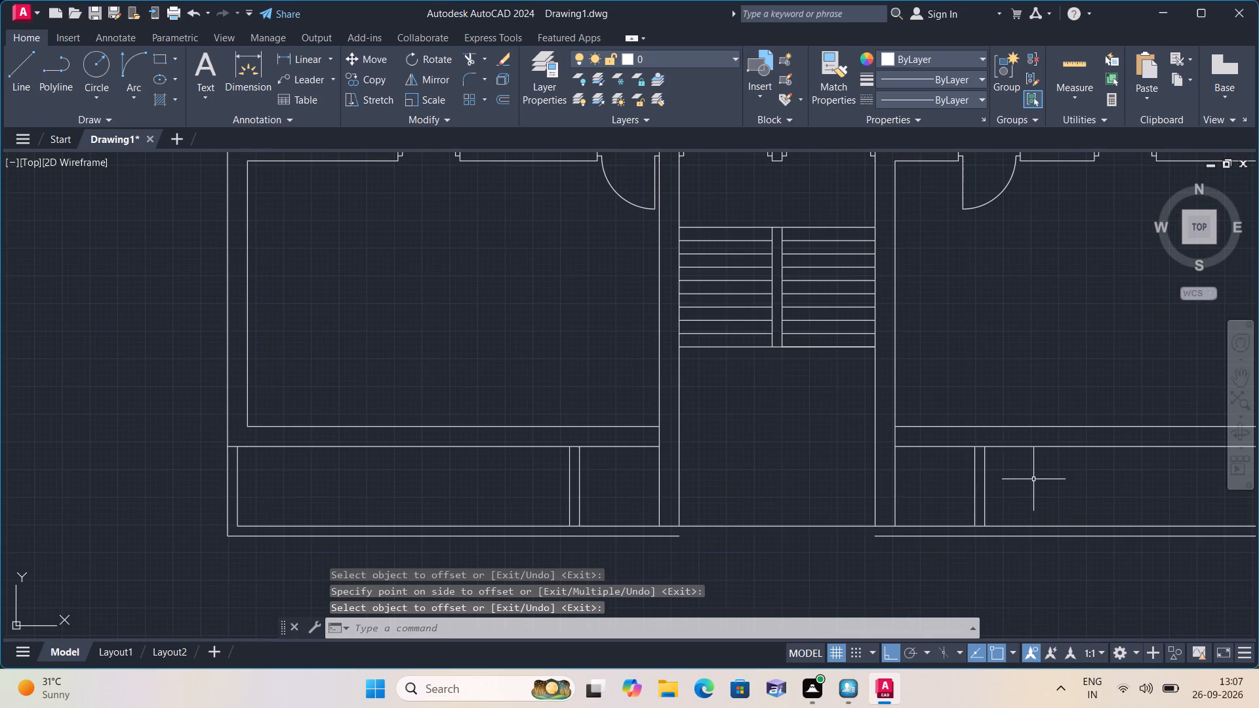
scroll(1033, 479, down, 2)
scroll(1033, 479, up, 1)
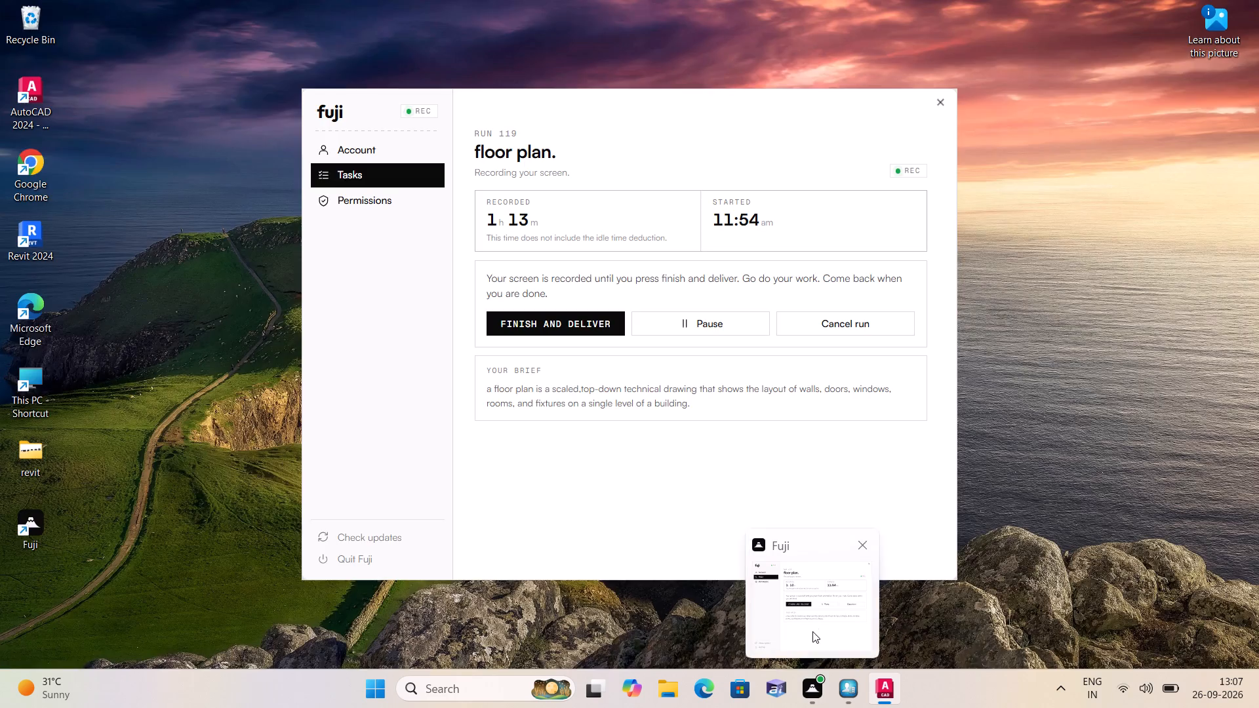
Extend both lines of the left strip divider down to the strip's outer line and up to the rooms' inner bottom wall line.
scroll(980, 446, down, 1)
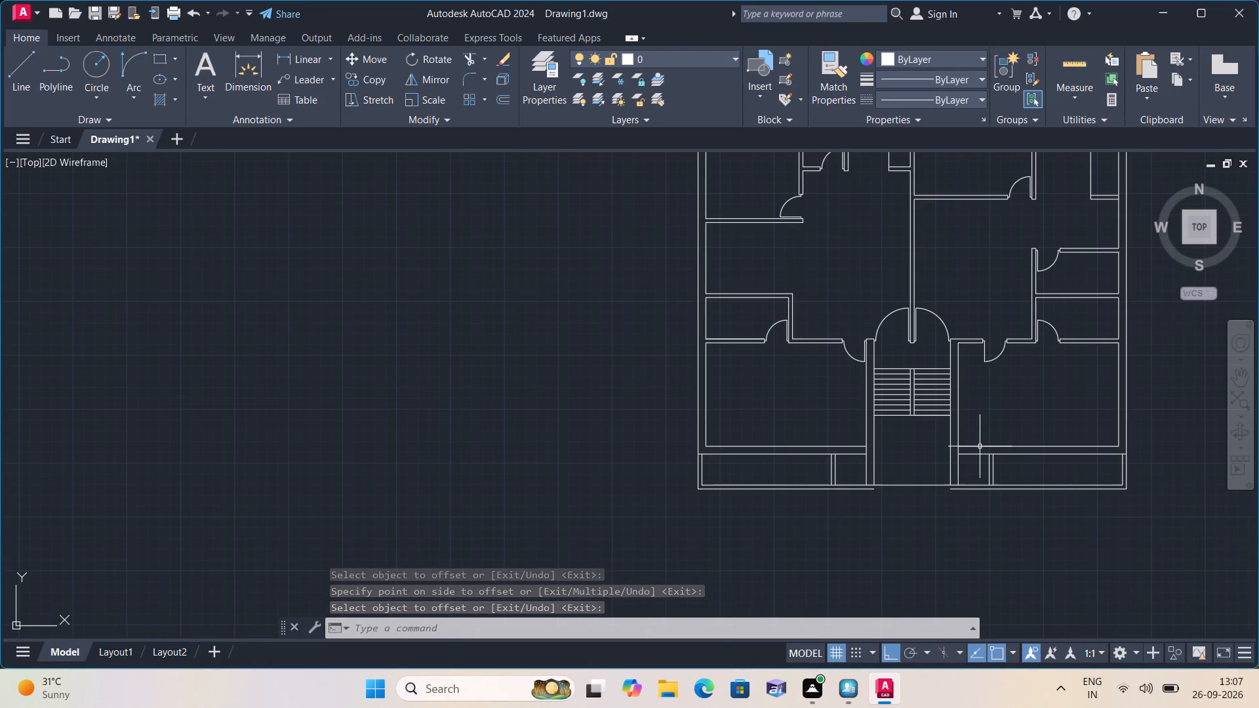
scroll(980, 446, down, 1)
scroll(980, 446, up, 1)
scroll(980, 446, down, 1)
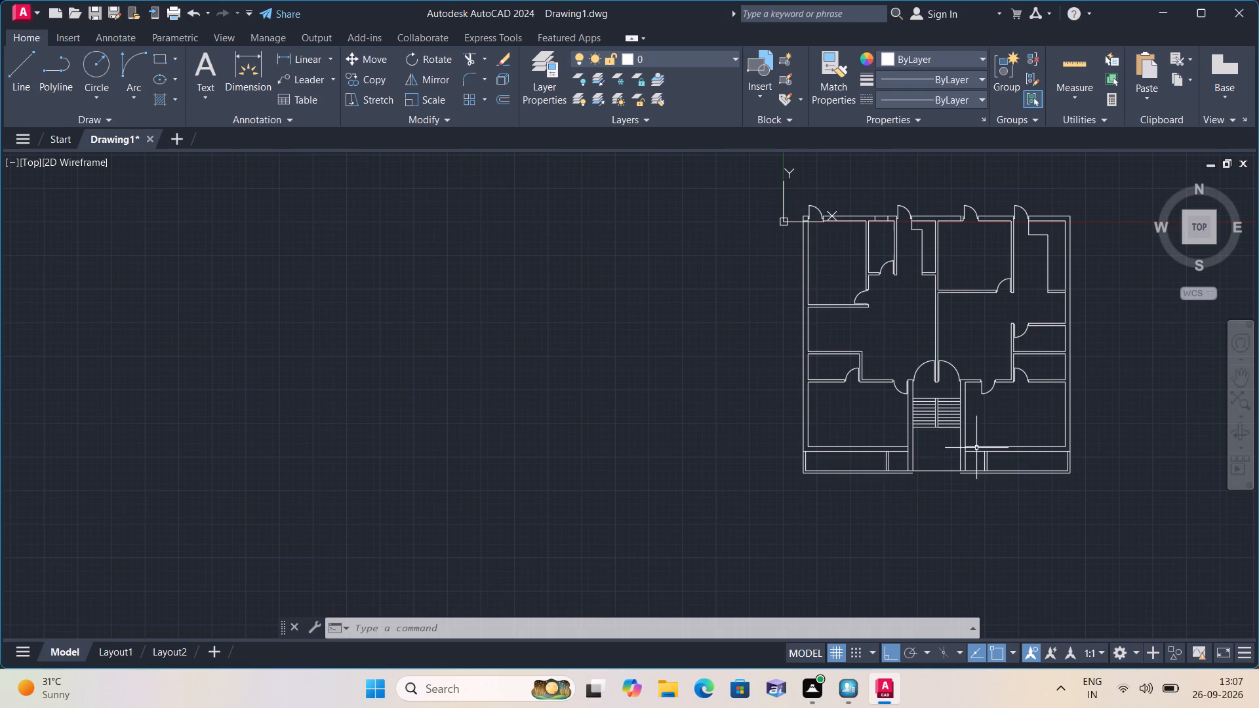
scroll(942, 454, up, 2)
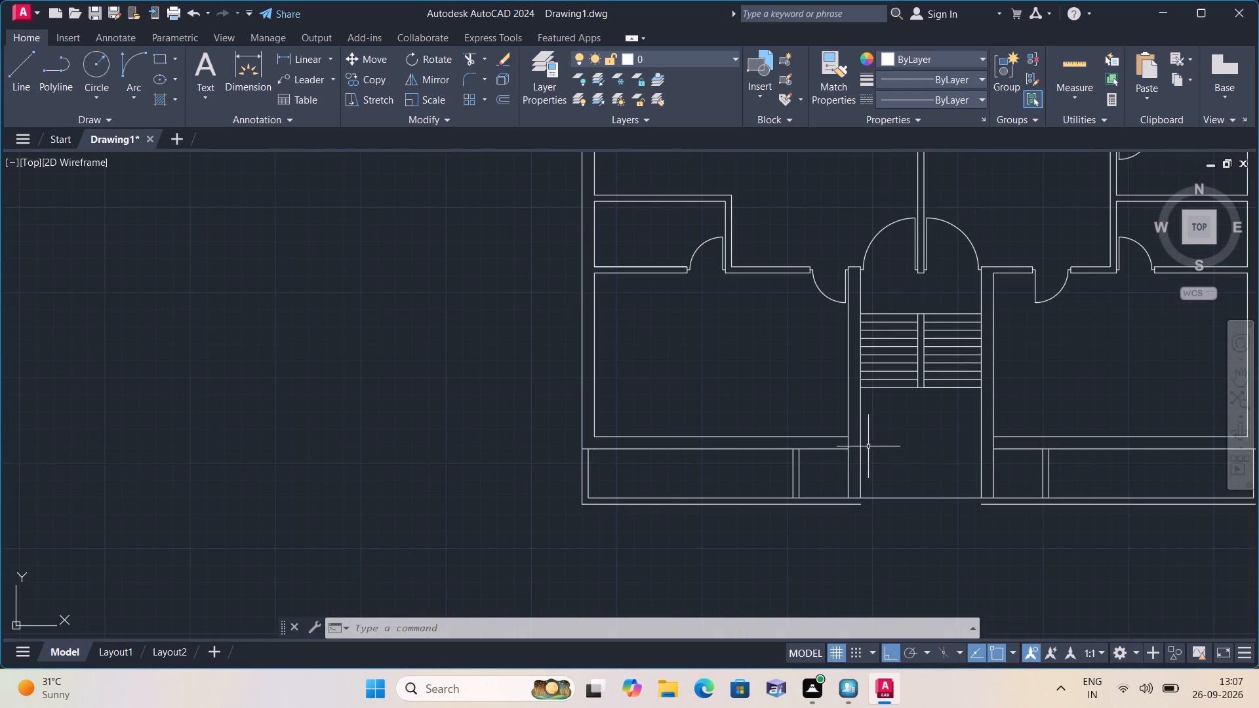
scroll(822, 465, up, 1)
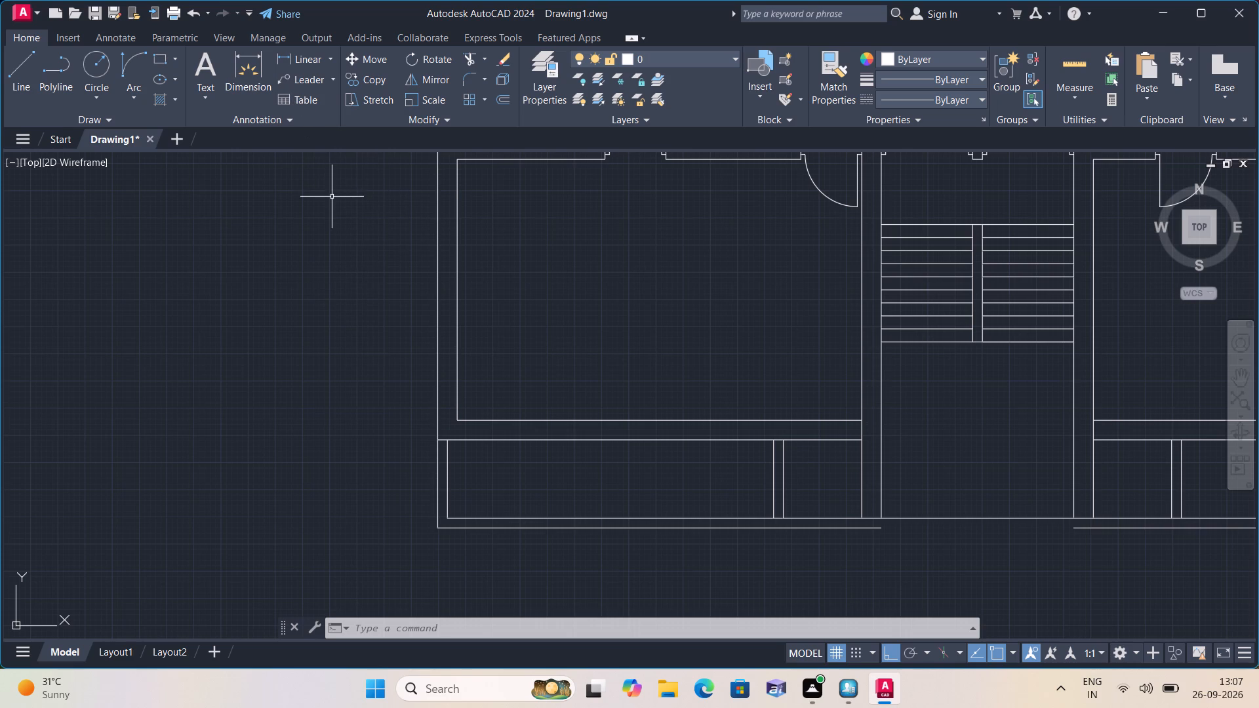
text(exte)
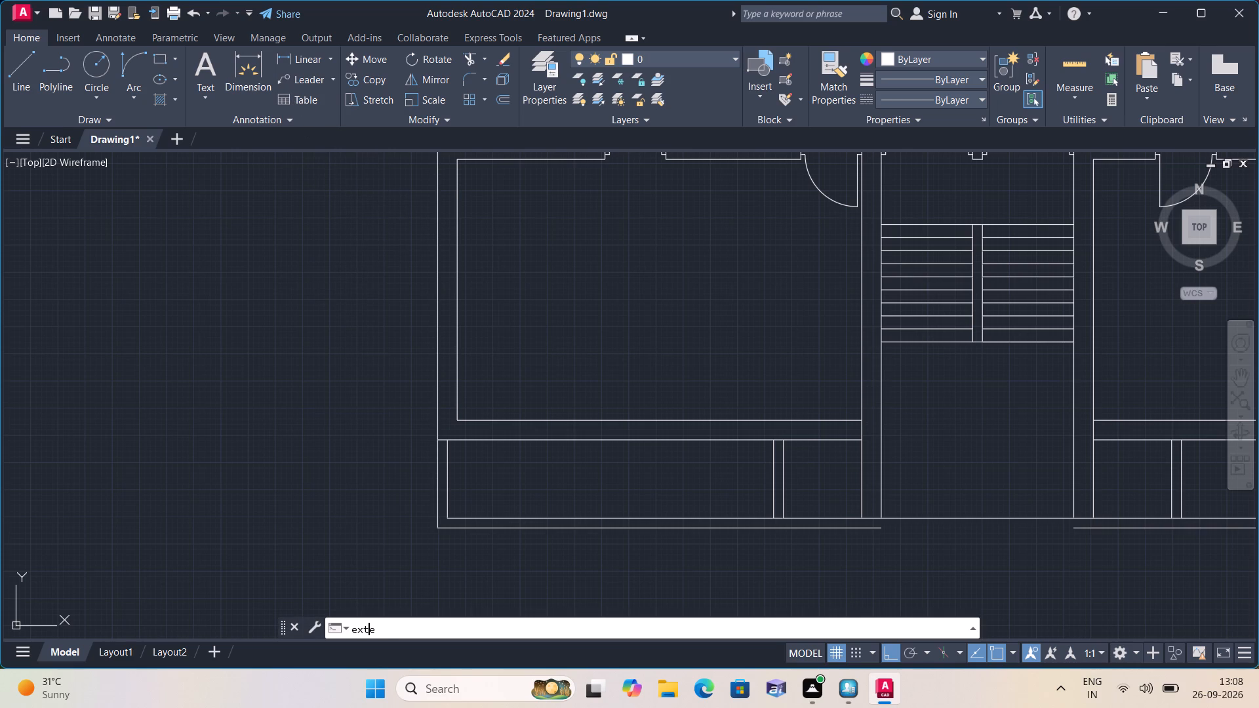
key(space)
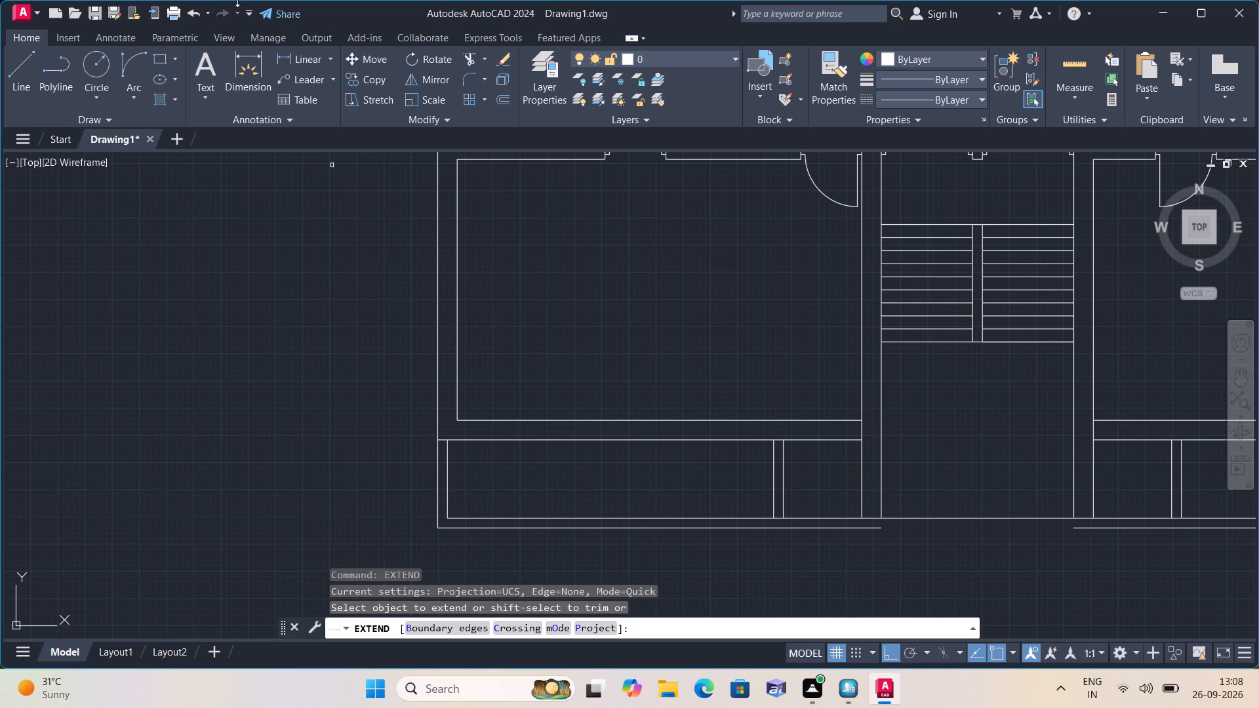
click(755, 485)
click(791, 492)
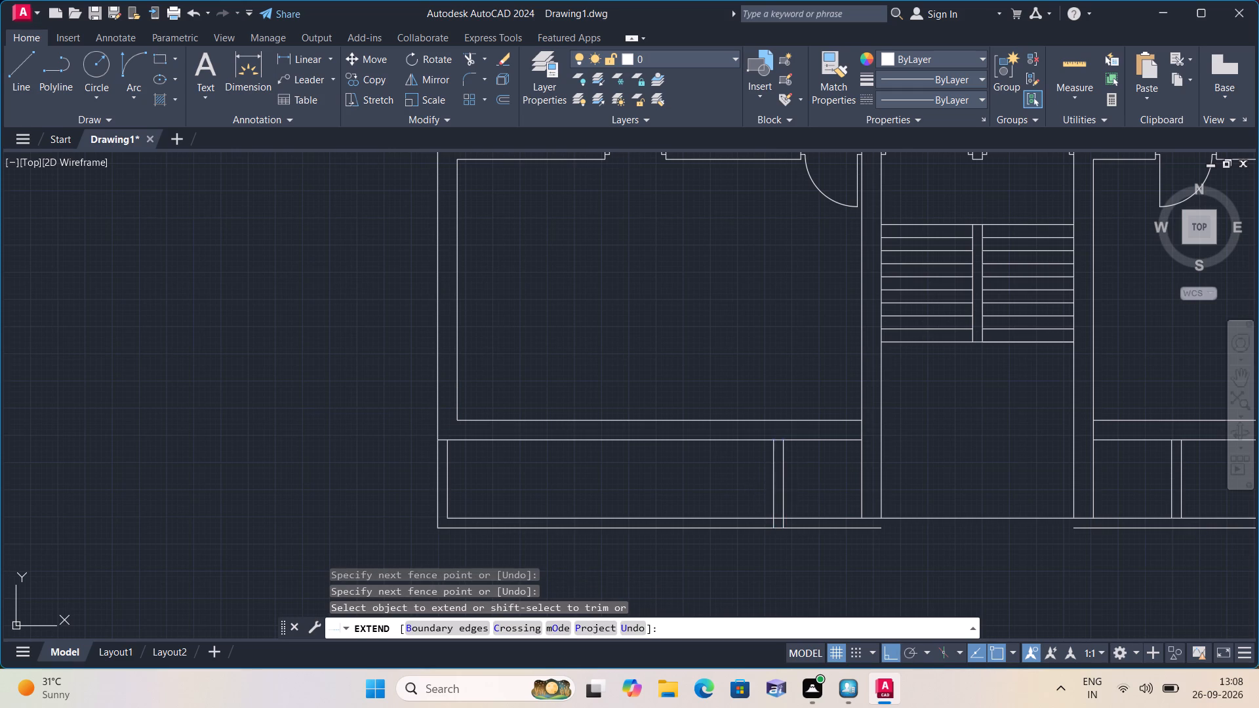
middle_drag(906, 570, 906, 570)
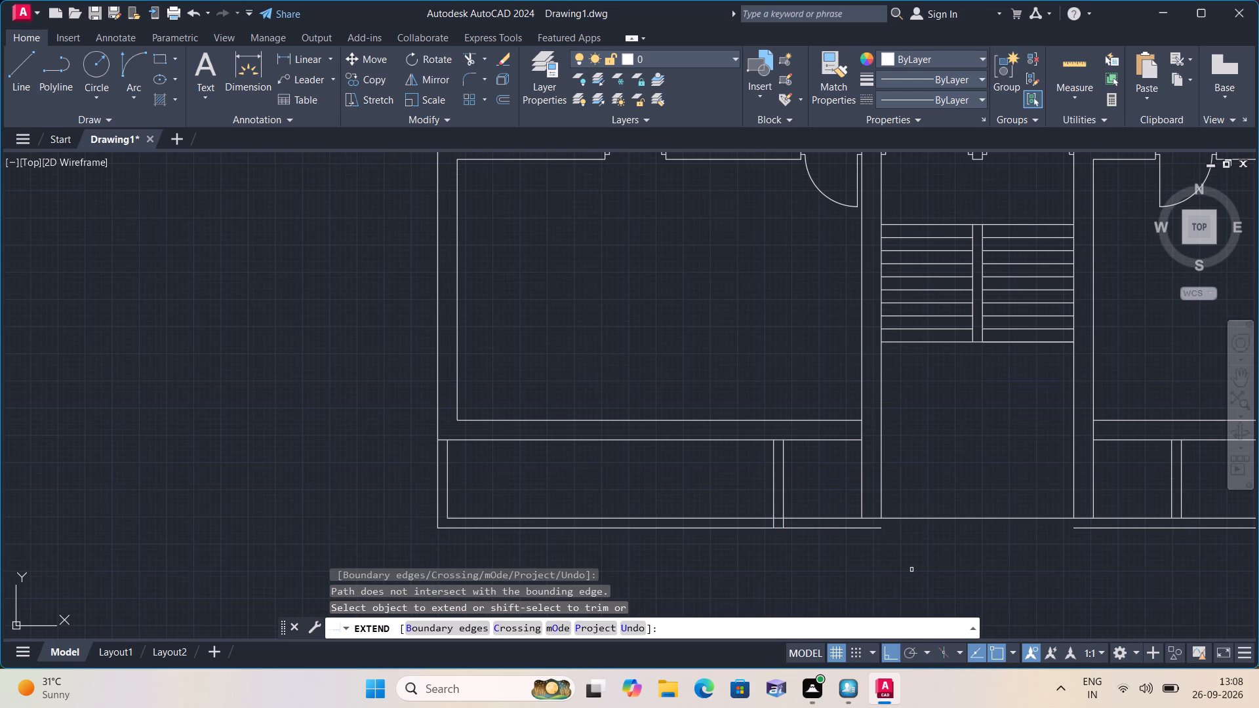
middle_drag(906, 570, 894, 568)
scroll(896, 568, down, 1)
scroll(824, 515, up, 2)
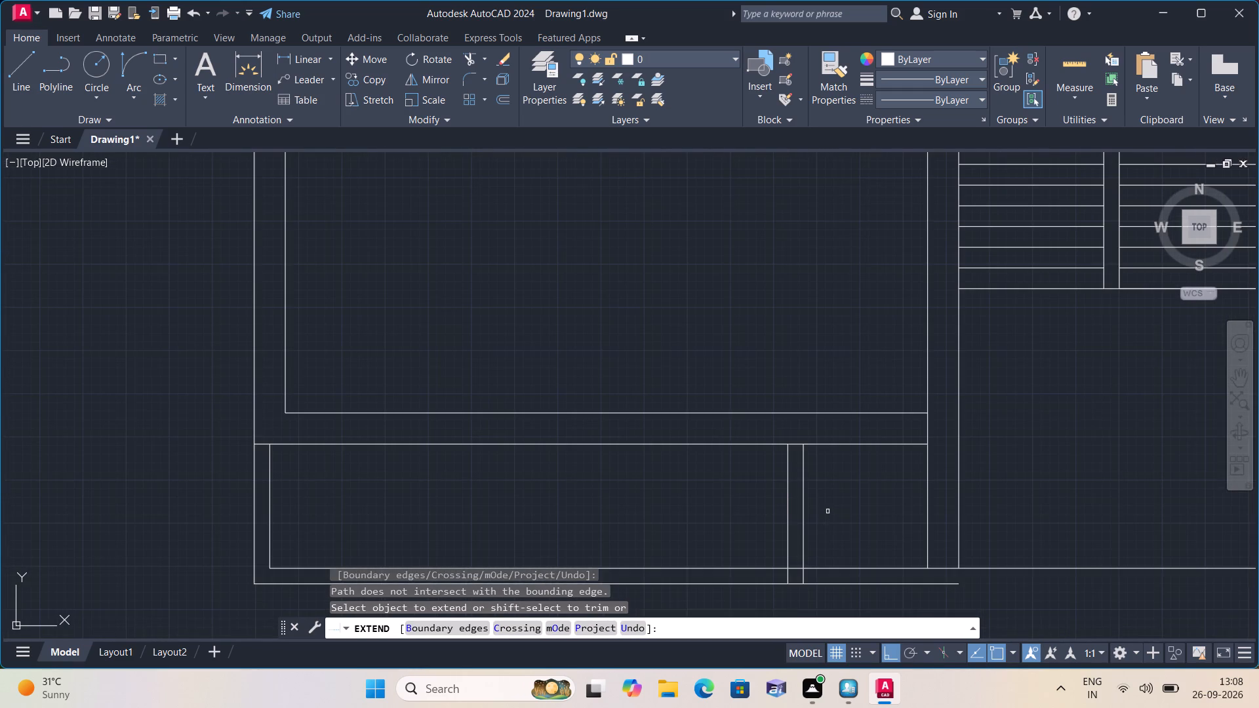
click(828, 511)
click(751, 468)
scroll(786, 516, down, 1)
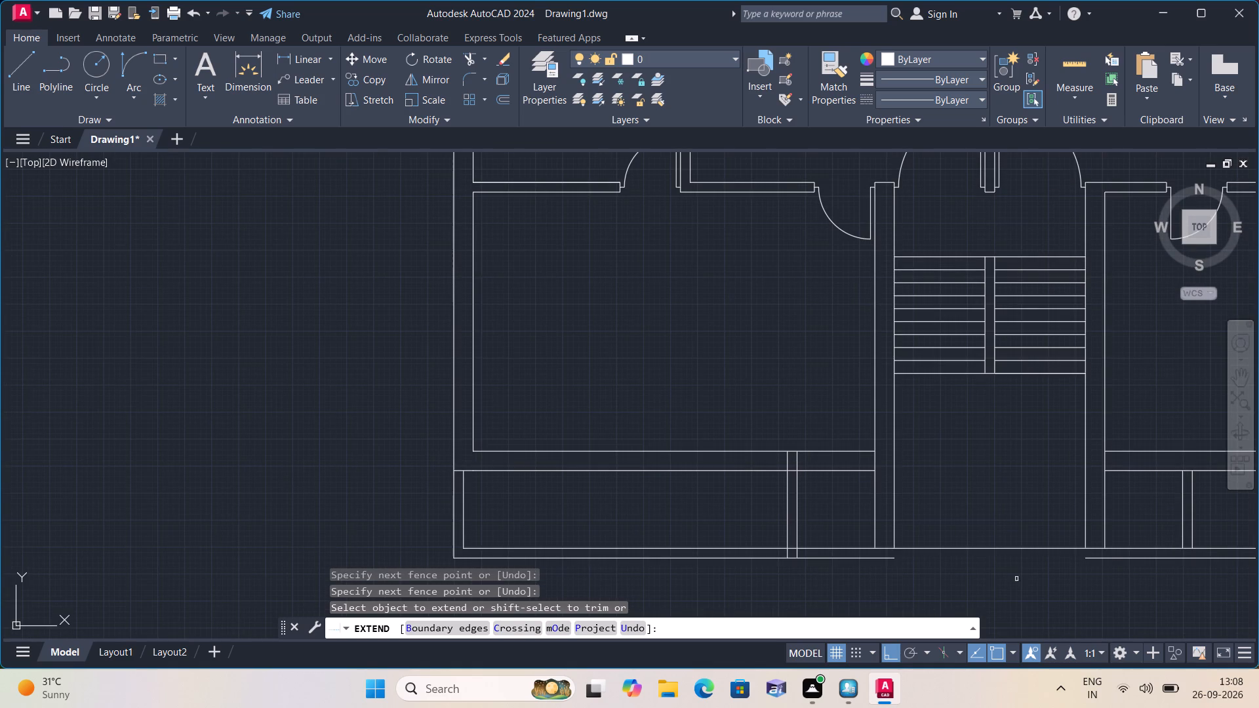
Extend both lines of the right strip divider down to the strip's outer line and up to the rooms' inner bottom wall line.
scroll(1132, 539, down, 1)
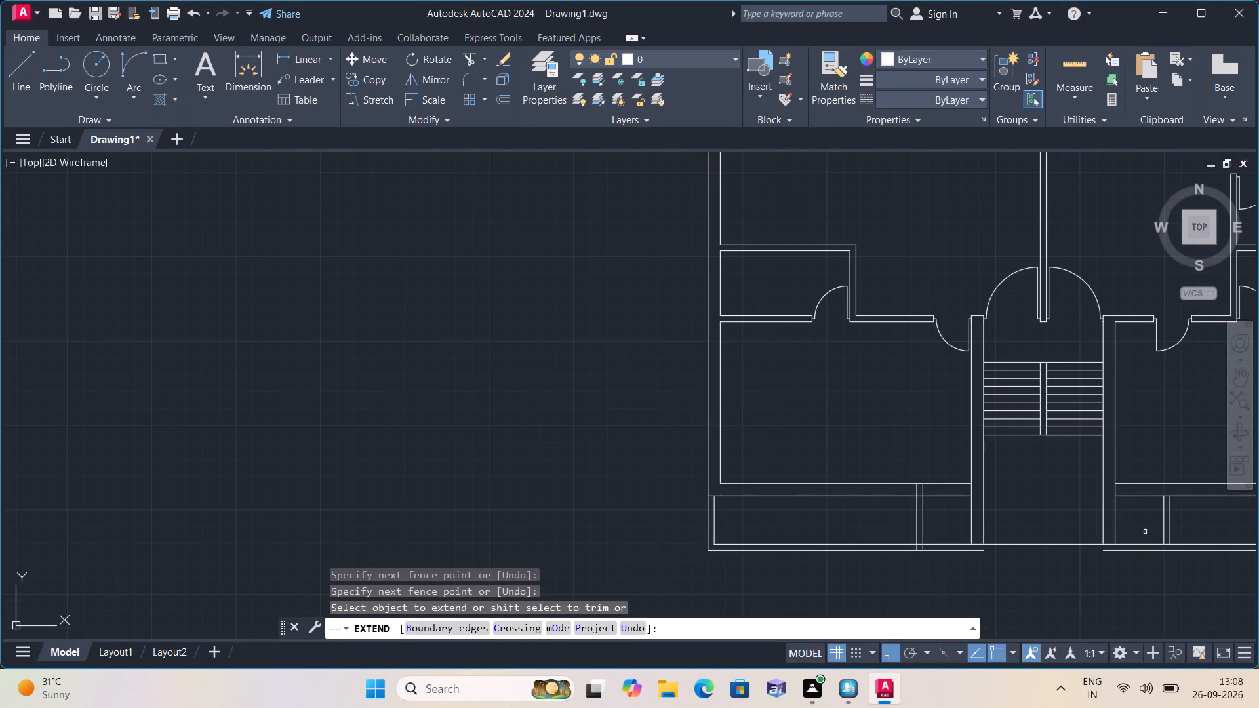
middle_drag(1140, 530, 1081, 548)
scroll(1068, 555, up, 1)
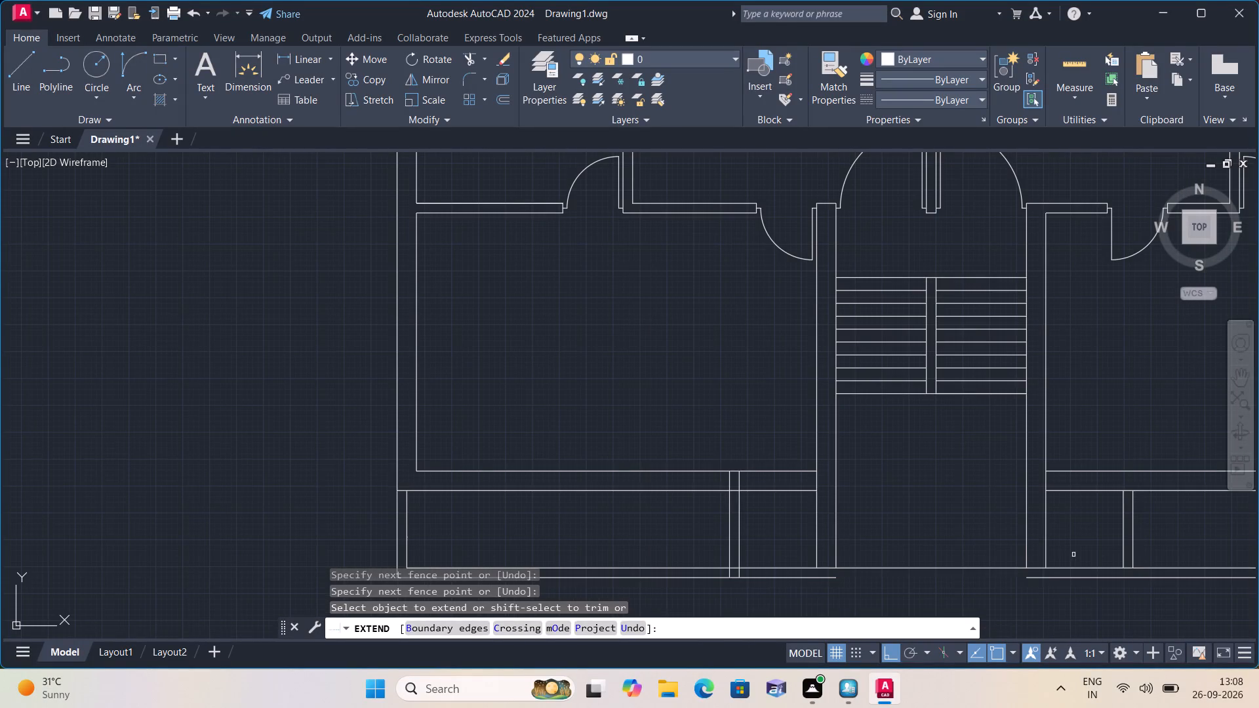
click(1098, 535)
click(1155, 532)
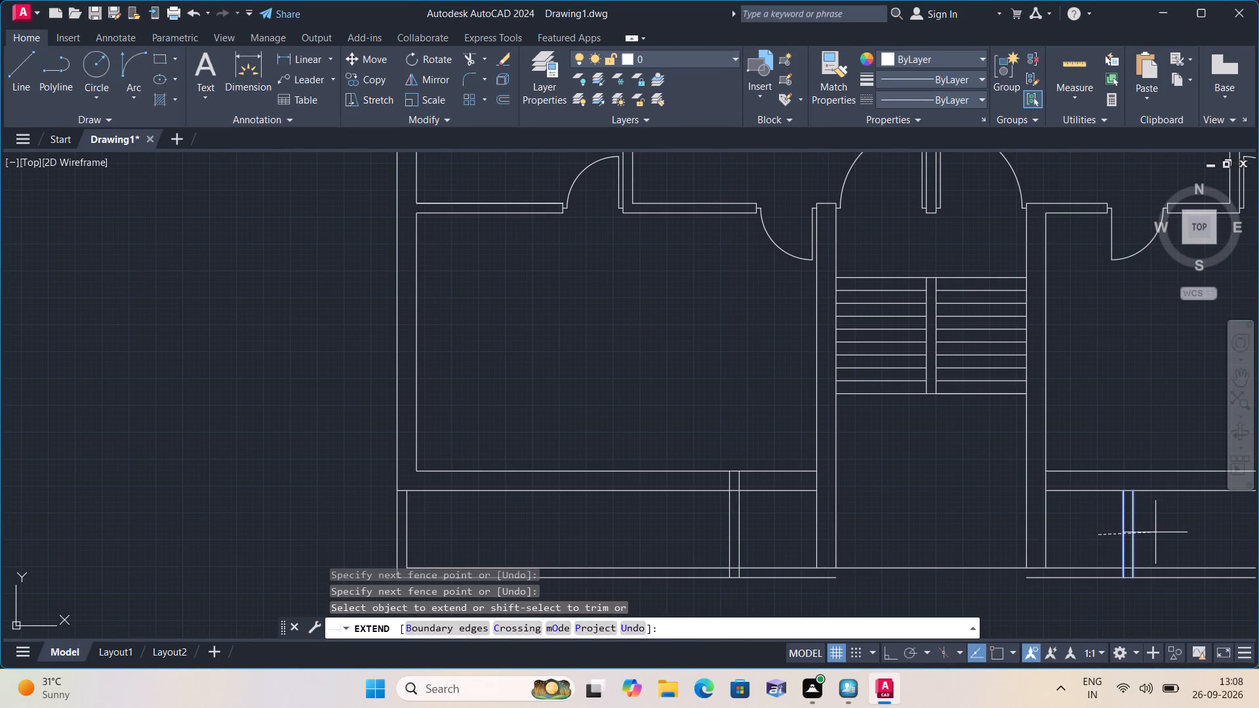
click(1155, 532)
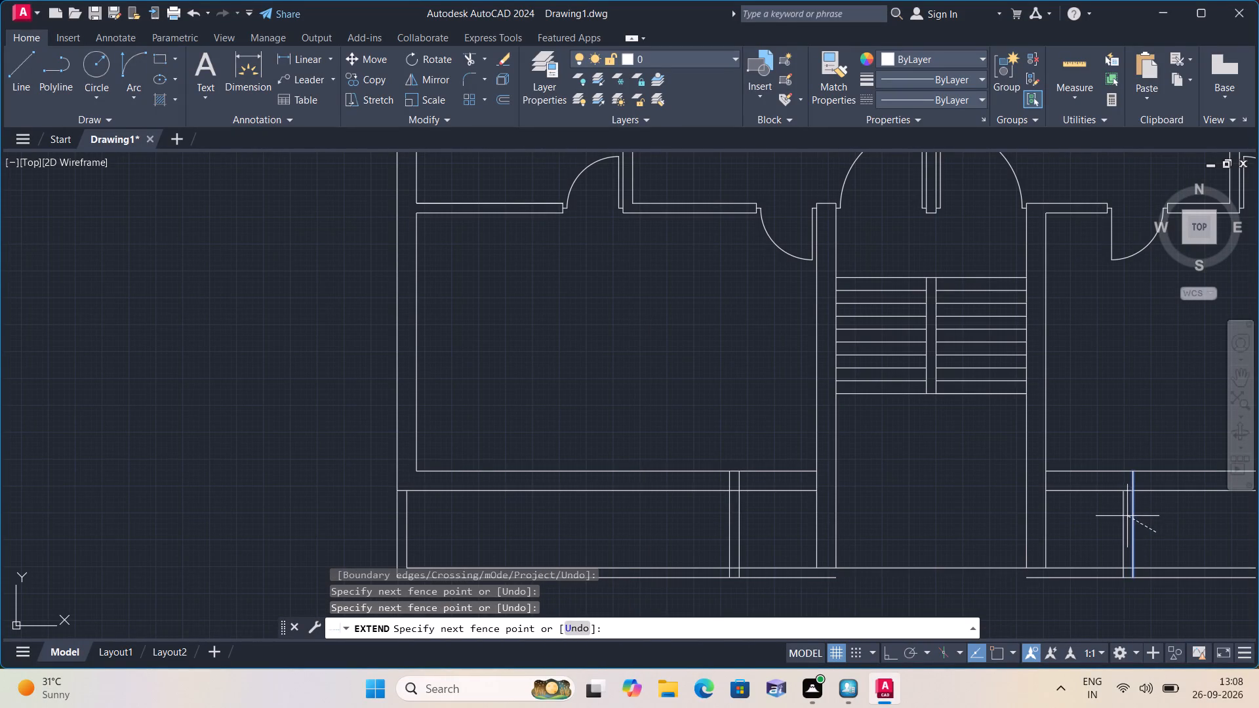
click(1116, 510)
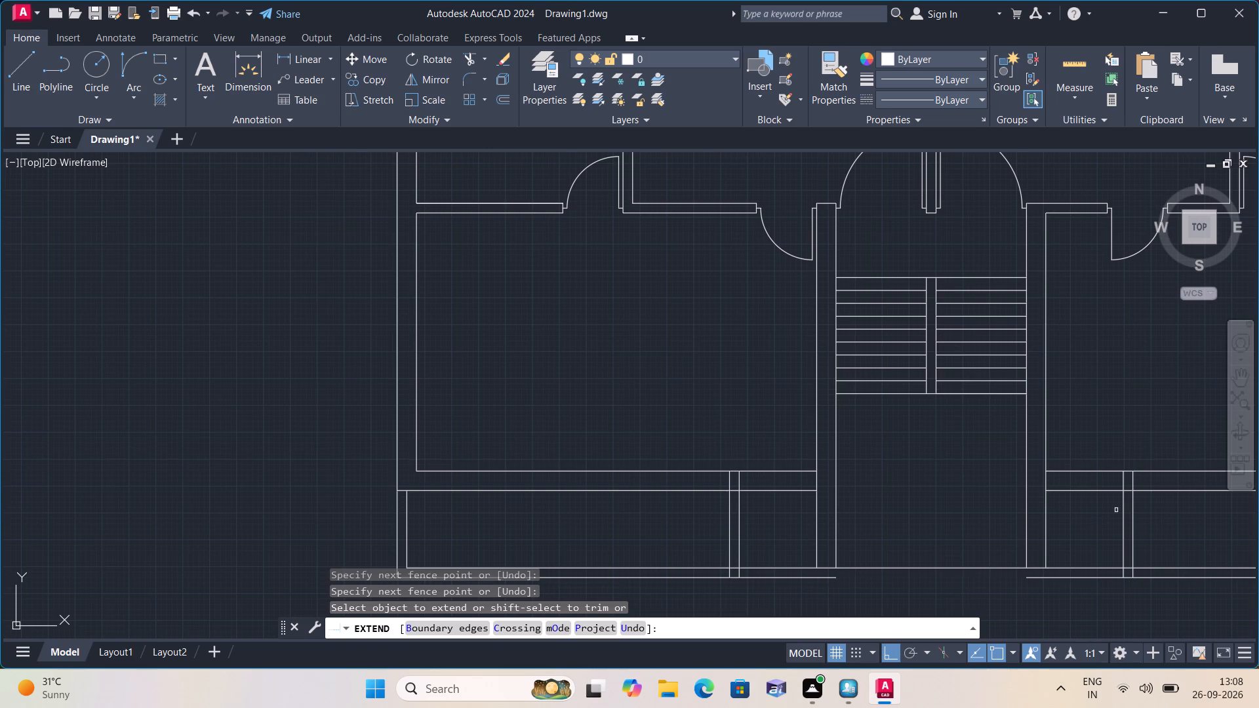
key(space)
Trim the wall line between the left divider's two lines and the divider's stair-side line inside the rooms' bottom wall.
text(trim)
key(space)
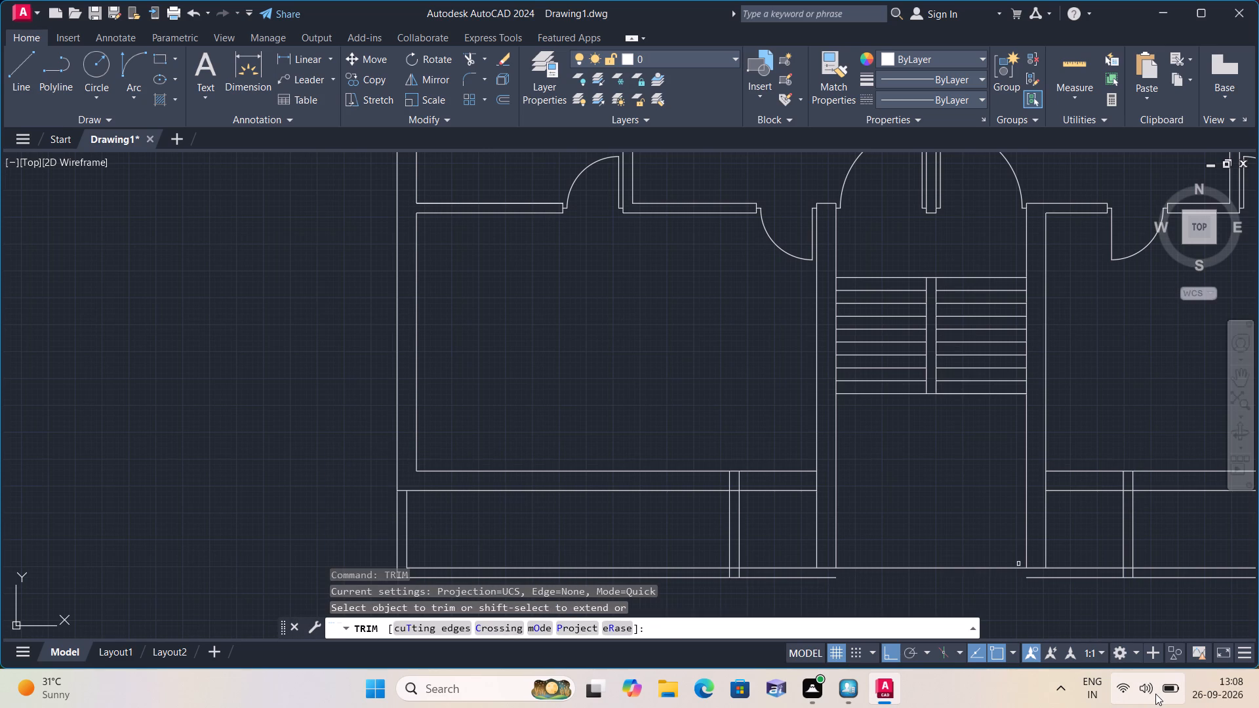
scroll(1155, 694, down, 1)
scroll(1155, 694, up, 1)
scroll(697, 490, up, 1)
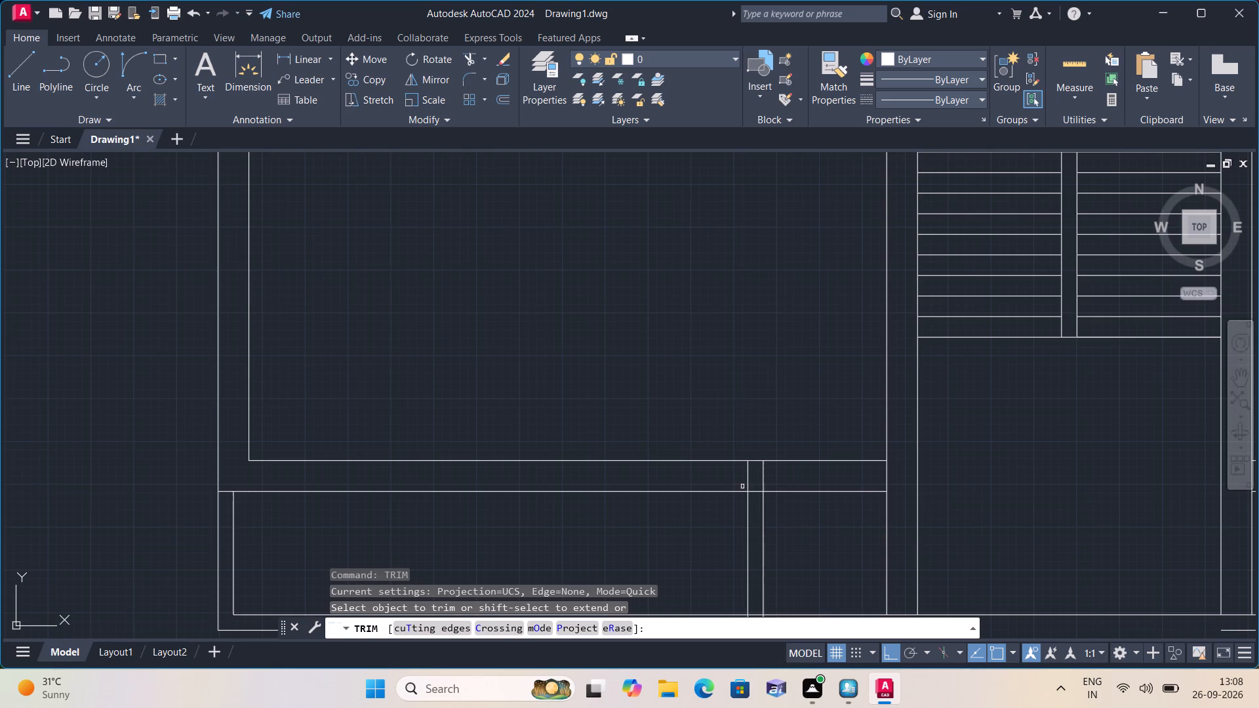
click(756, 490)
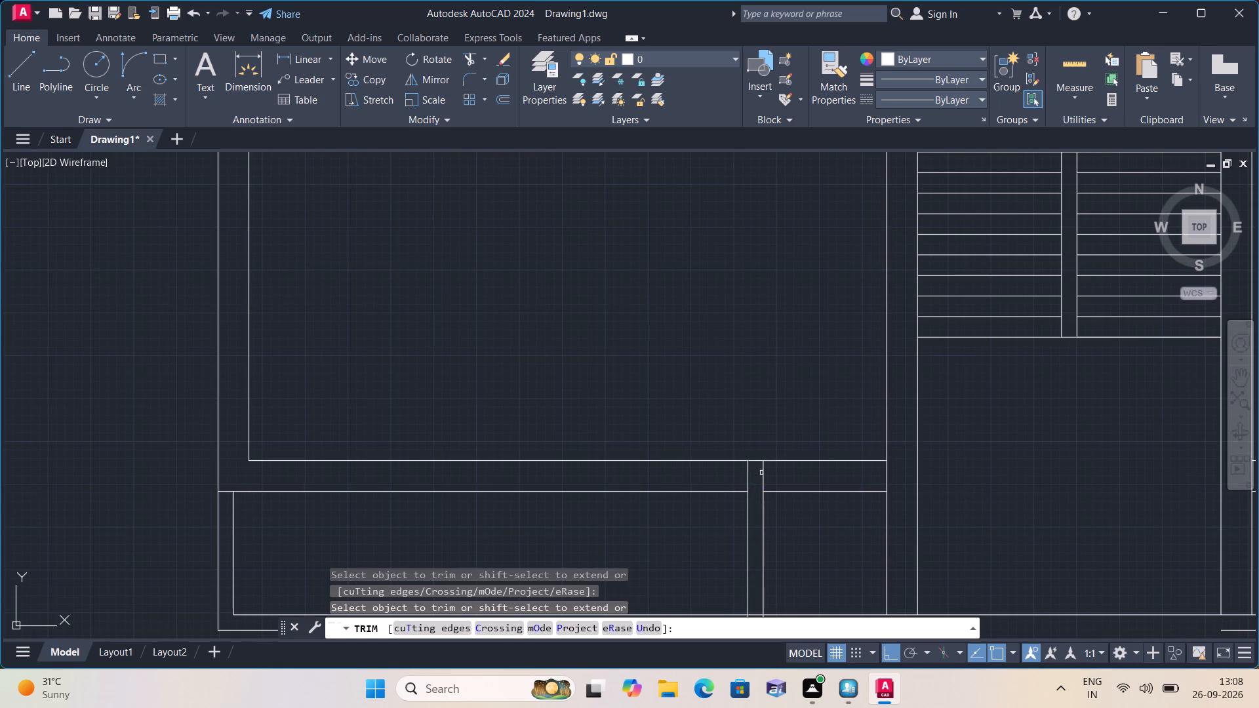
click(761, 474)
Trim the overlaps at the left divider's bottom corner and remove both front strip lines between that divider and the stair wall.
middle_drag(792, 542, 782, 469)
scroll(784, 492, down, 1)
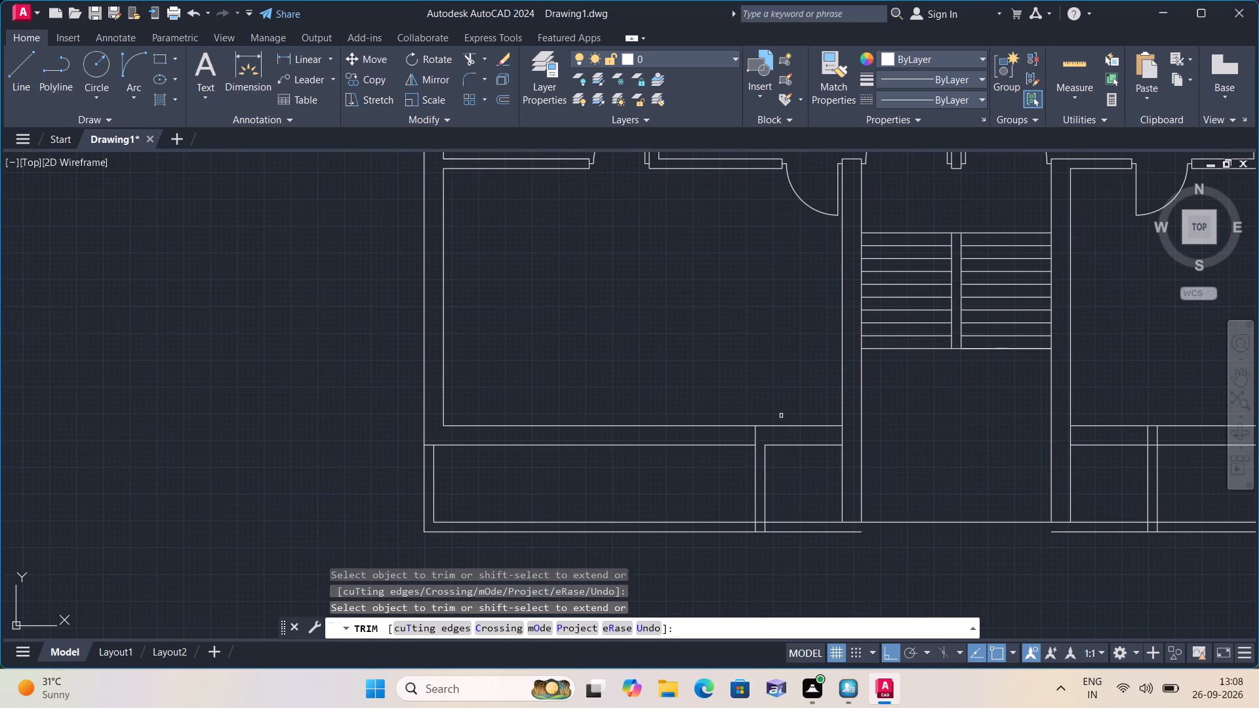
scroll(757, 522, up, 2)
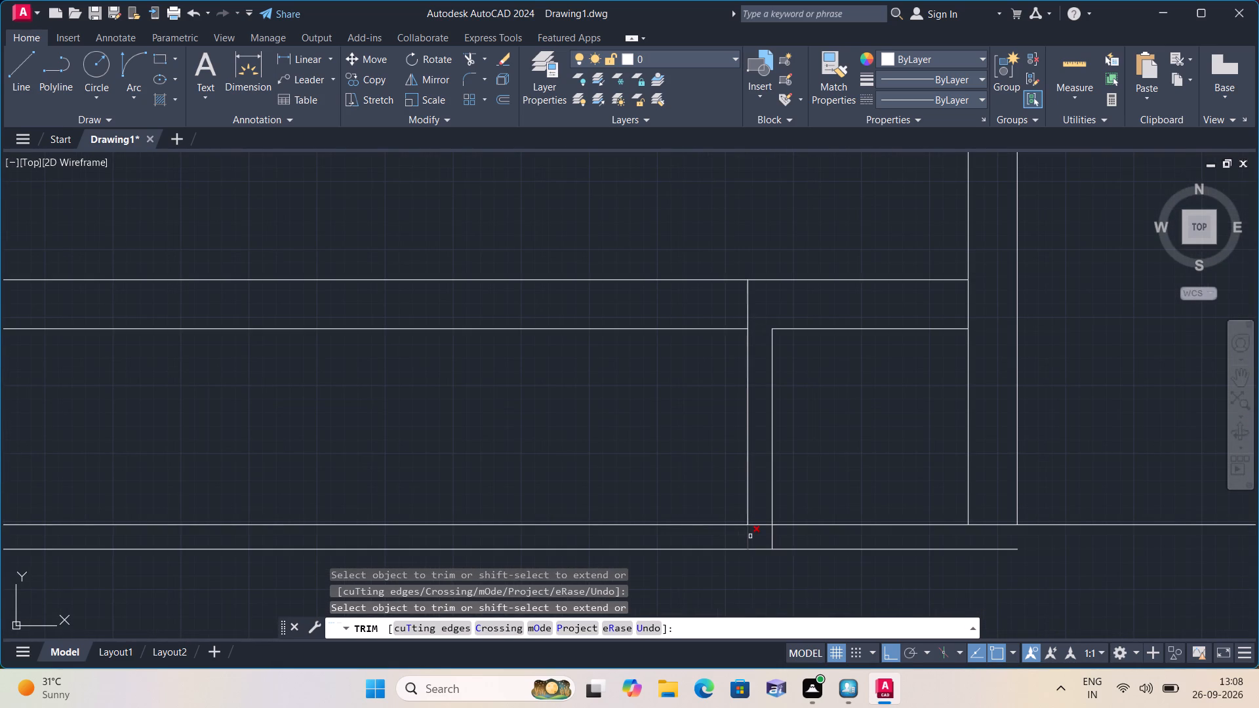
click(750, 536)
click(753, 521)
click(754, 529)
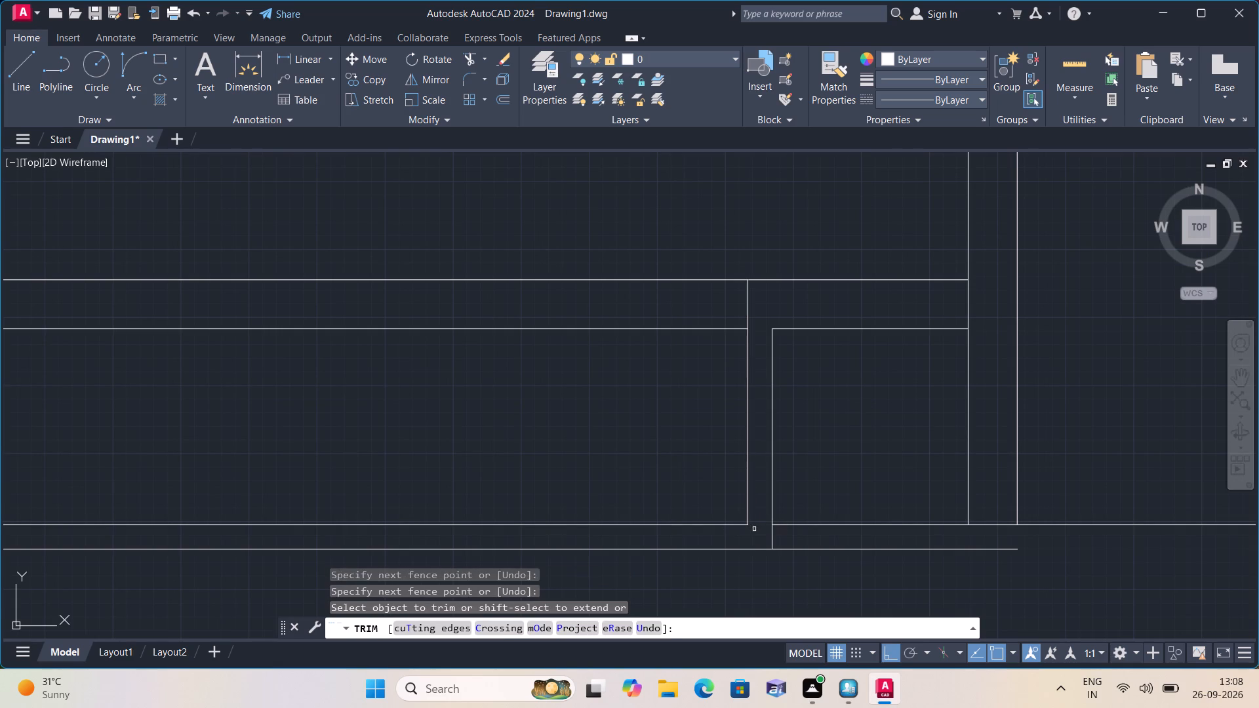
click(807, 575)
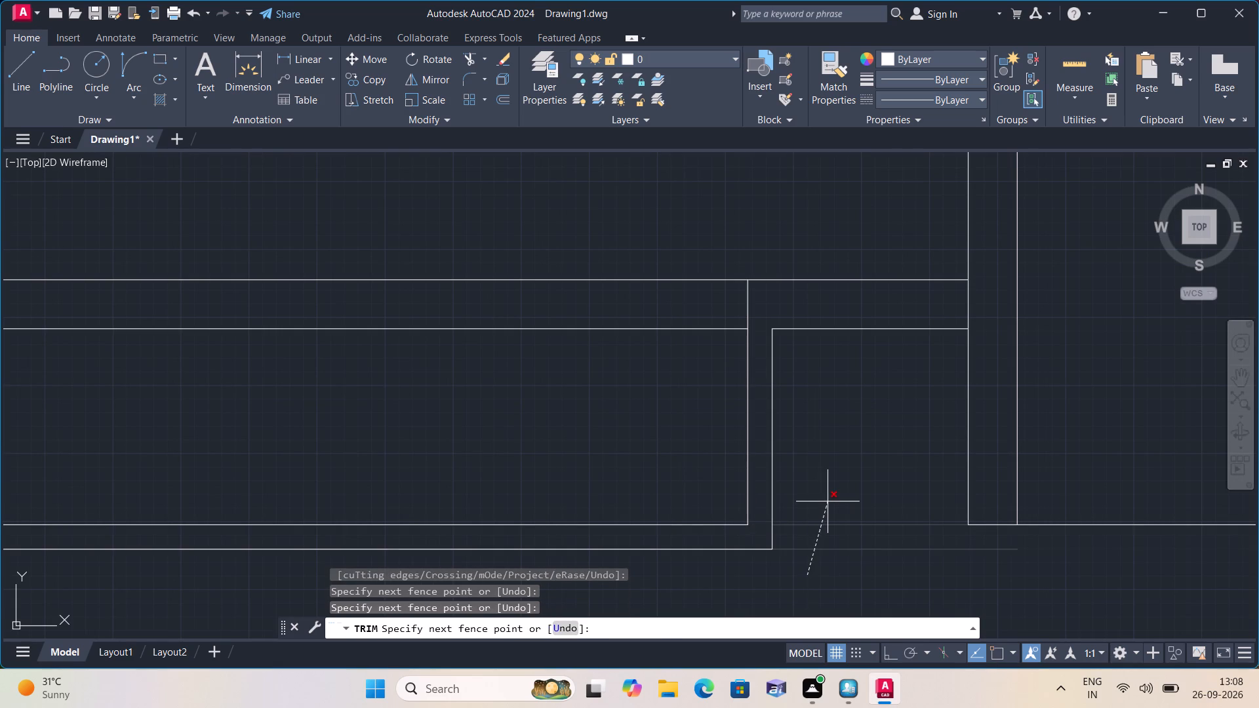
click(828, 501)
Trim the short piece of the rooms' bottom wall line crossing the strip's left outer wall.
scroll(828, 501, down, 1)
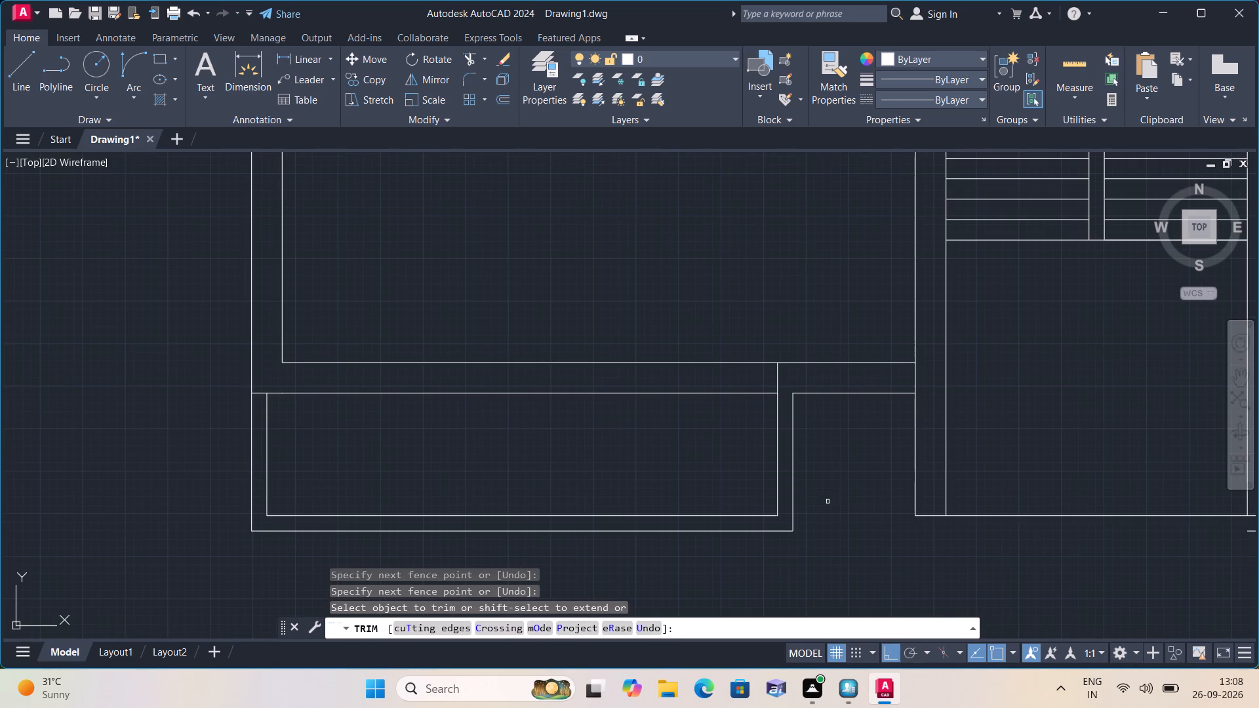
scroll(828, 501, down, 2)
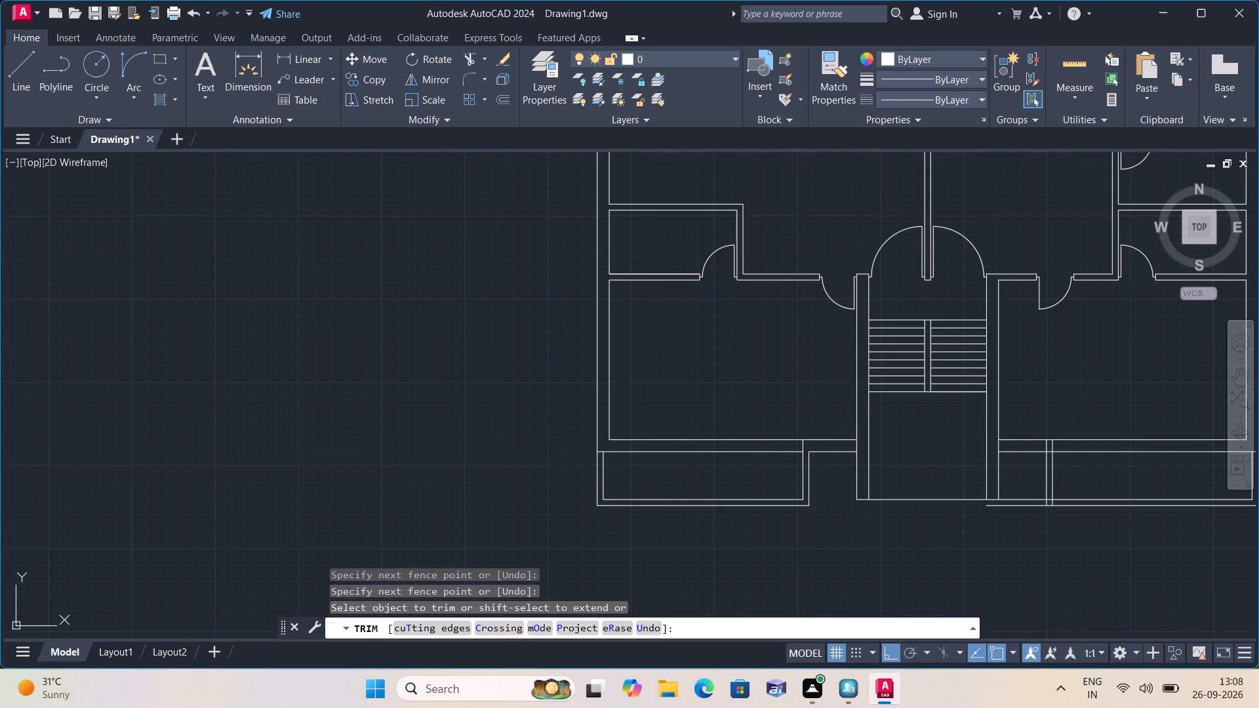
middle_drag(829, 510, 800, 517)
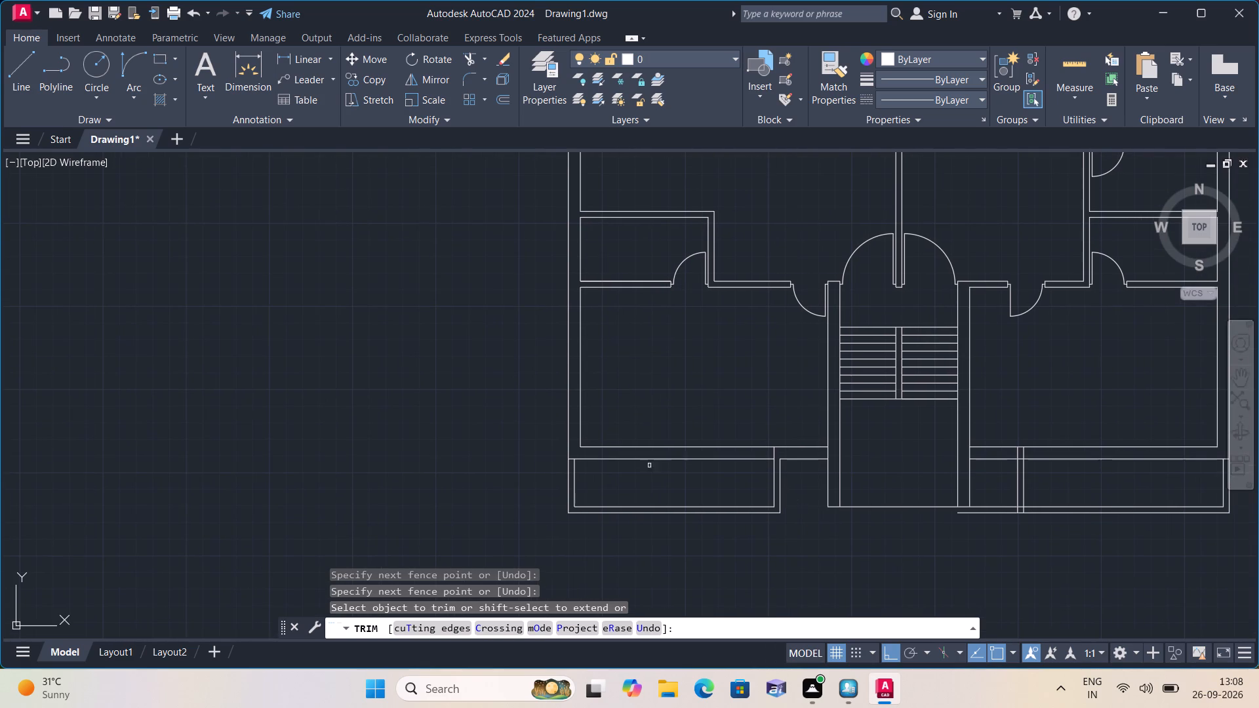
scroll(626, 460, up, 2)
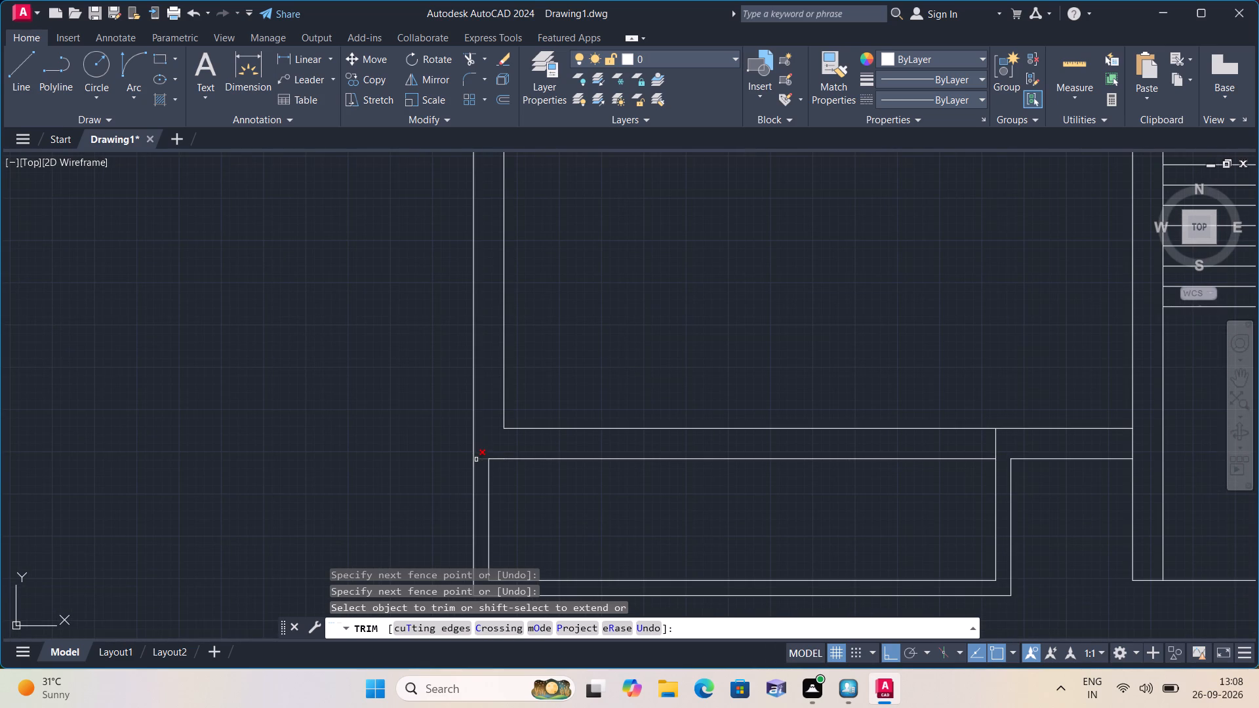
click(478, 460)
scroll(478, 460, down, 2)
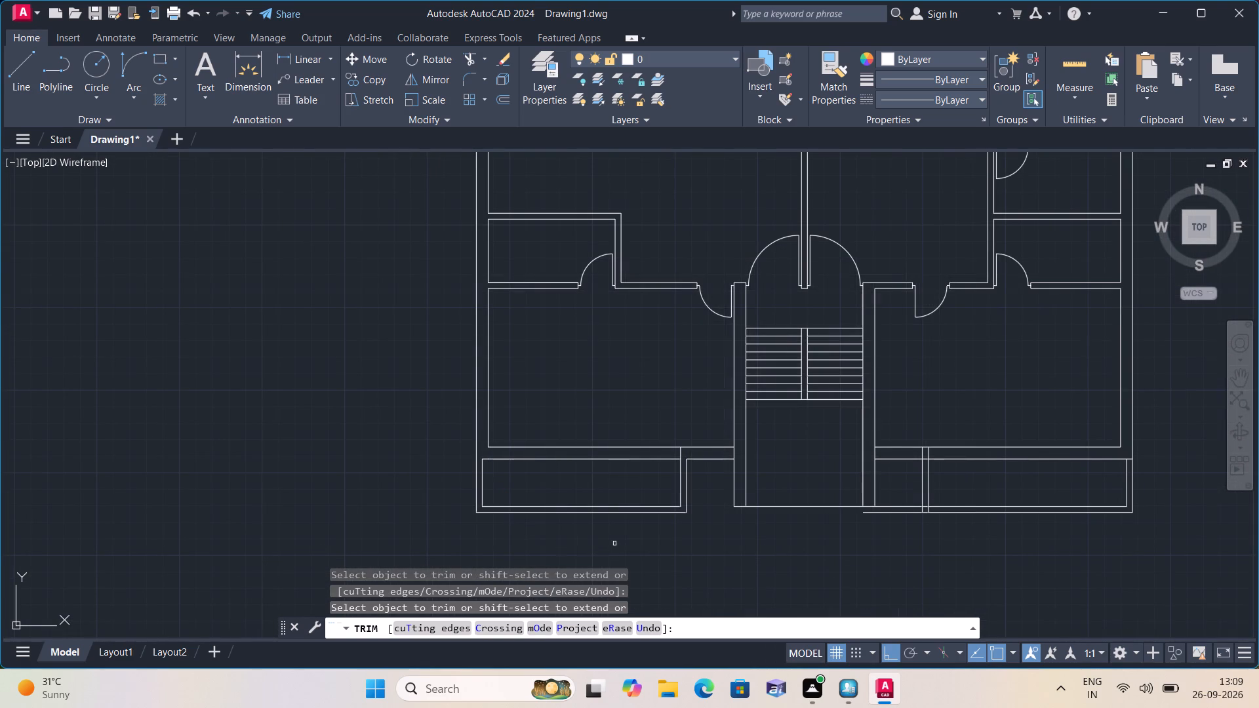
Trim both front strip lines between the stair wall and the right divider, and the overlaps at that divider's bottom corner.
middle_drag(664, 541, 512, 536)
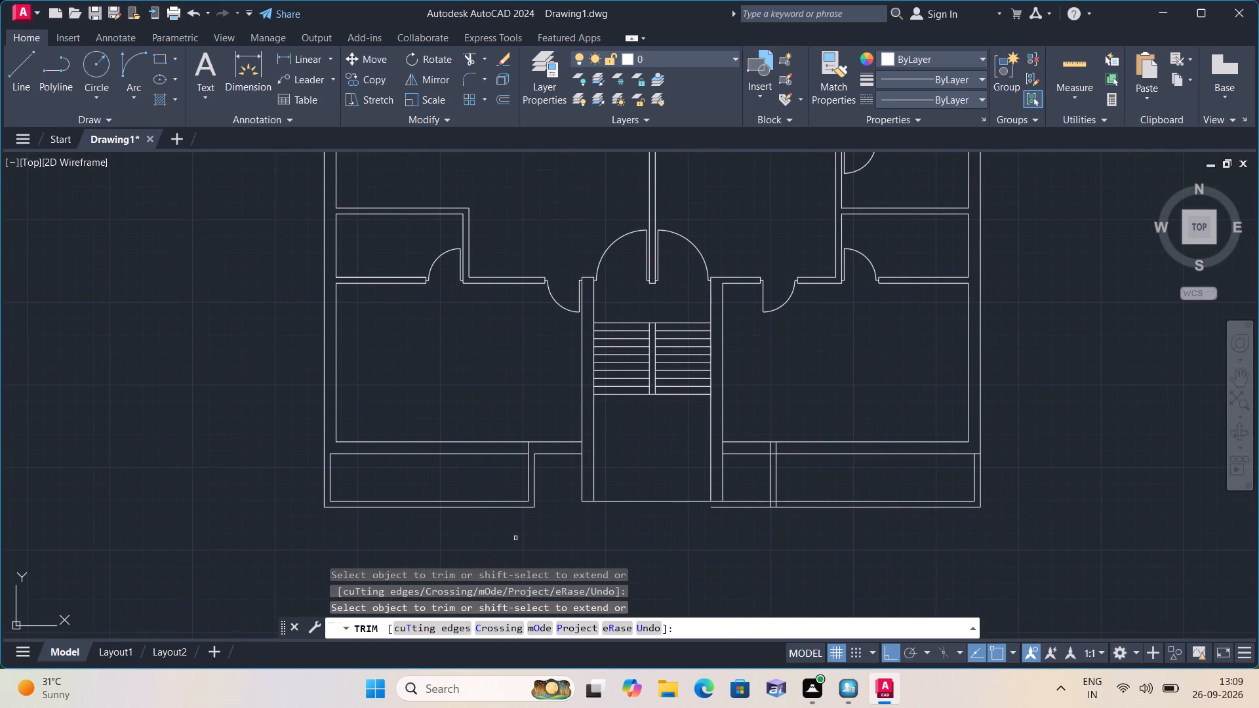
scroll(736, 538, up, 2)
click(748, 514)
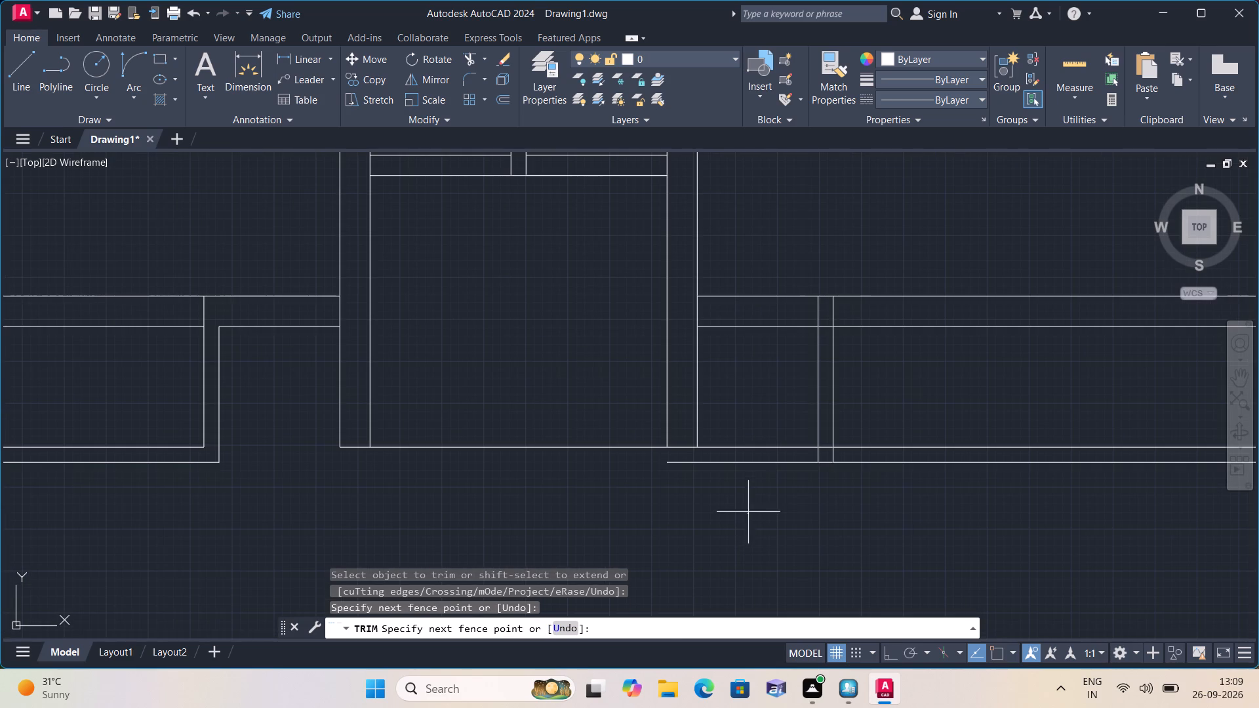
click(782, 428)
middle_drag(753, 470, 710, 535)
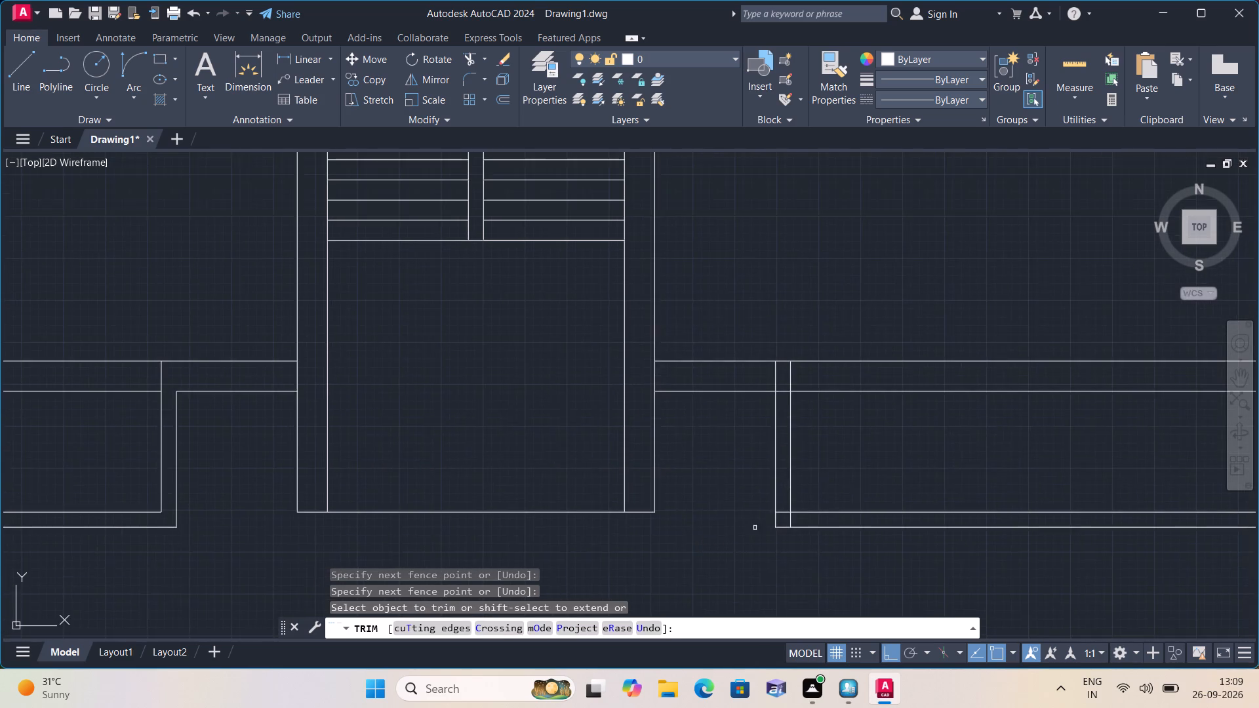
scroll(765, 528, up, 1)
click(791, 503)
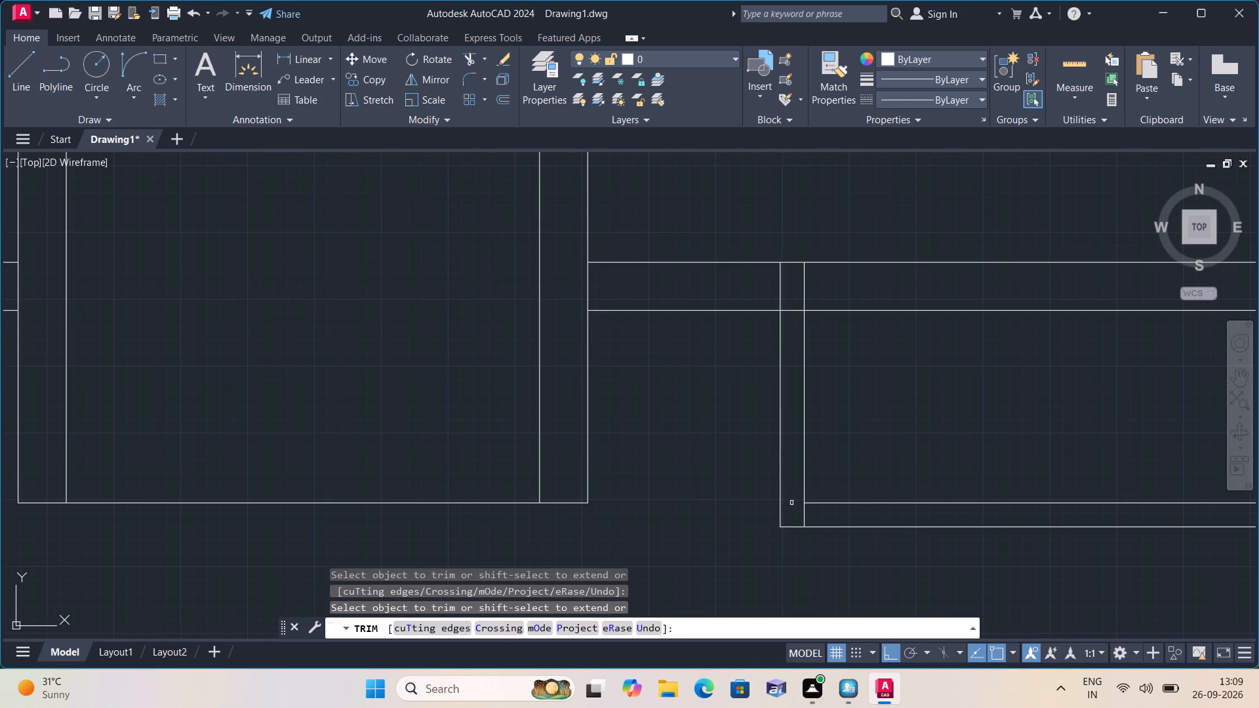
click(803, 511)
Trim the right divider's two lines inside the rooms' bottom wall and the wall line piece between them.
click(766, 283)
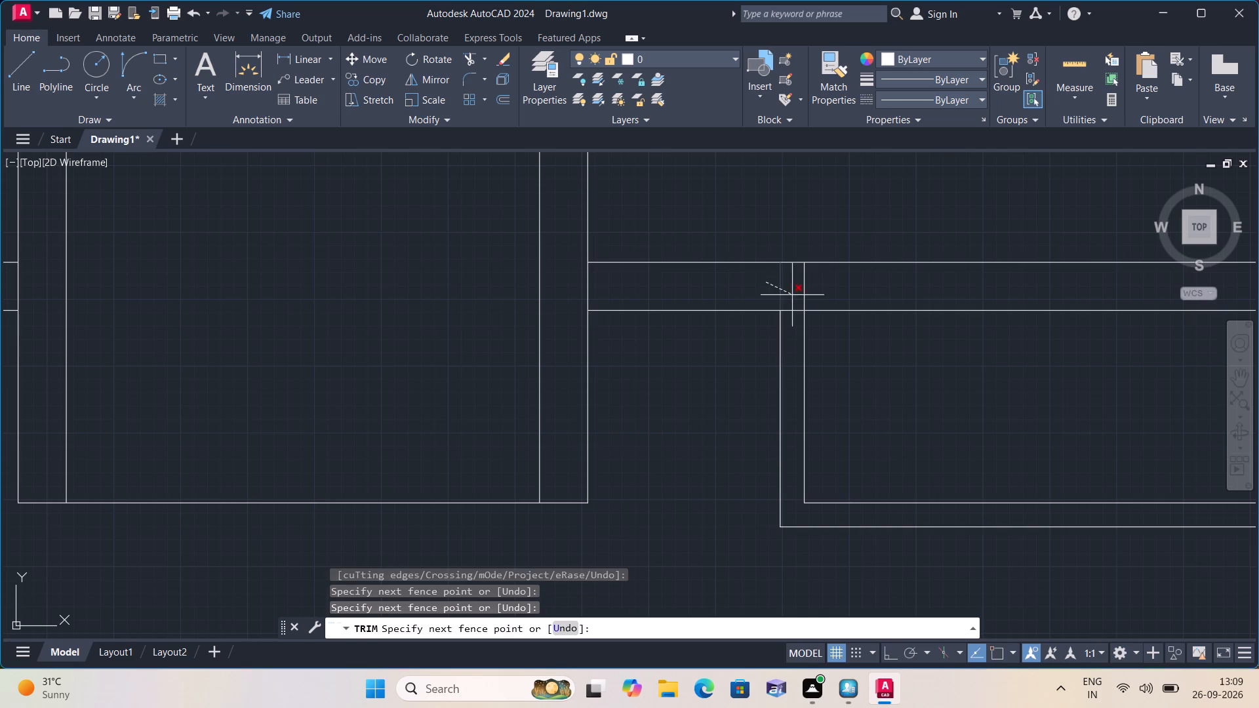
click(793, 317)
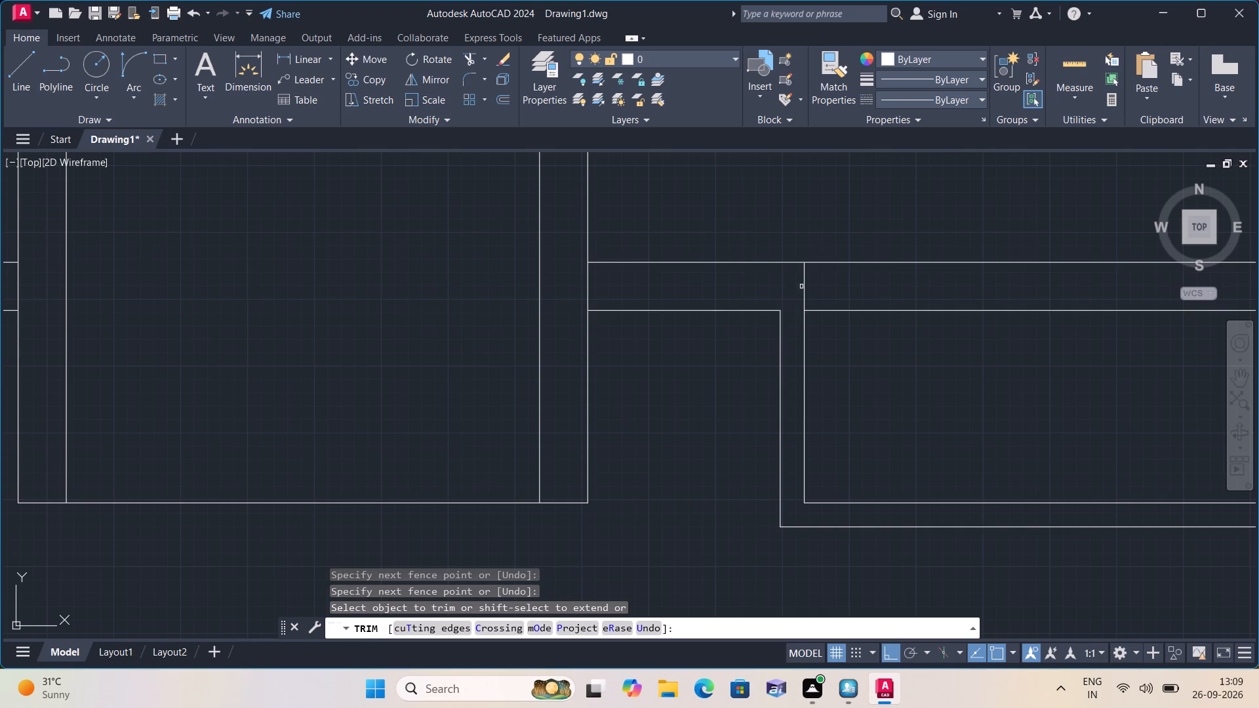
click(805, 290)
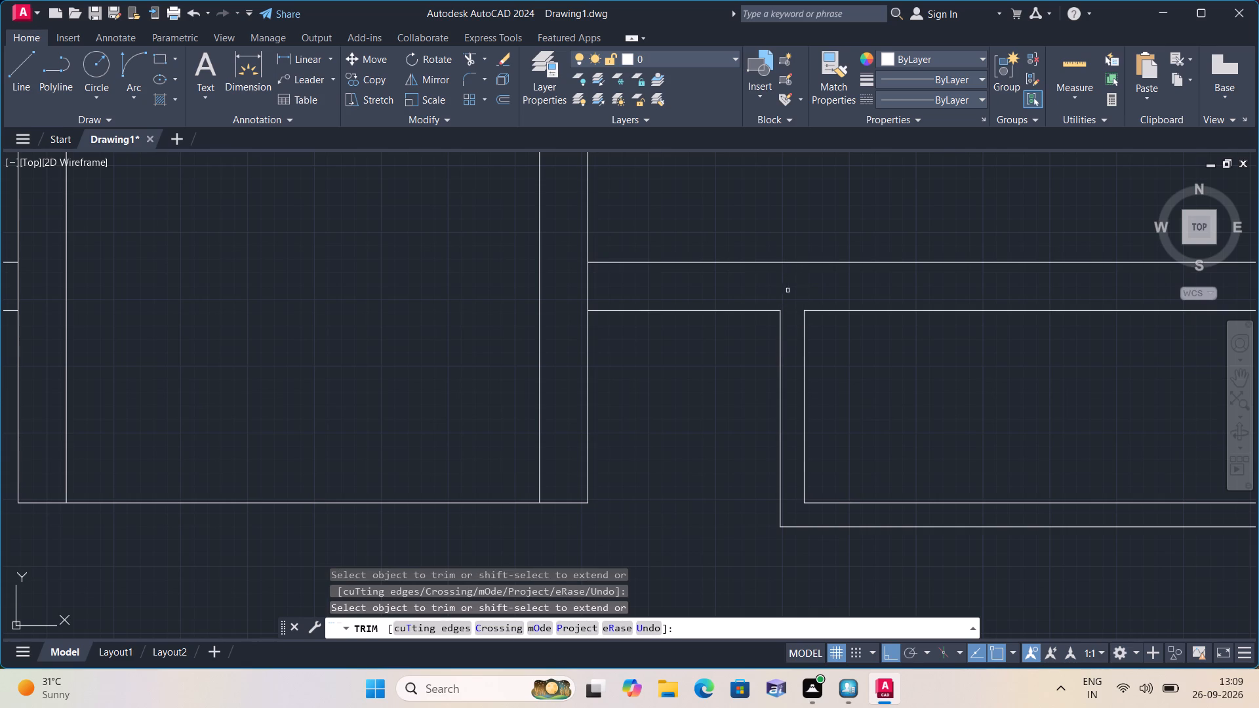
Trim the stair walls' outer lines on both sides where they cross the rooms' bottom wall.
click(588, 283)
scroll(588, 283, down, 1)
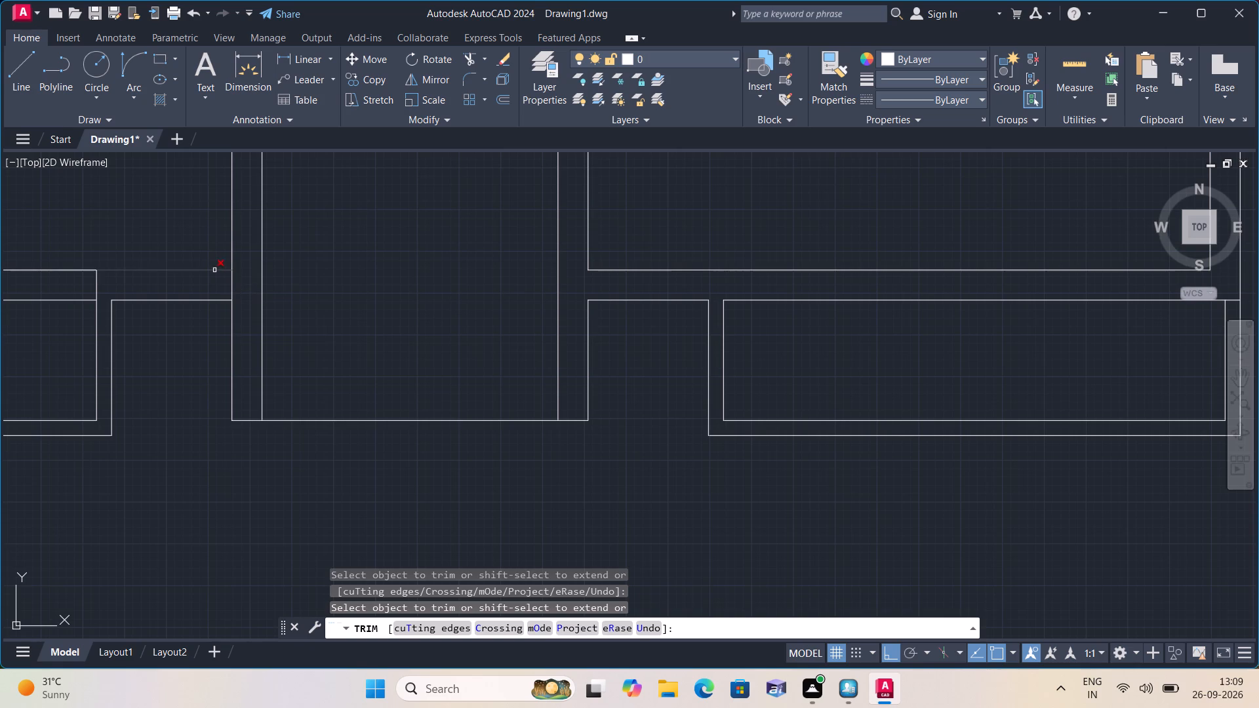
click(232, 284)
scroll(232, 387, down, 1)
middle_drag(275, 445, 275, 450)
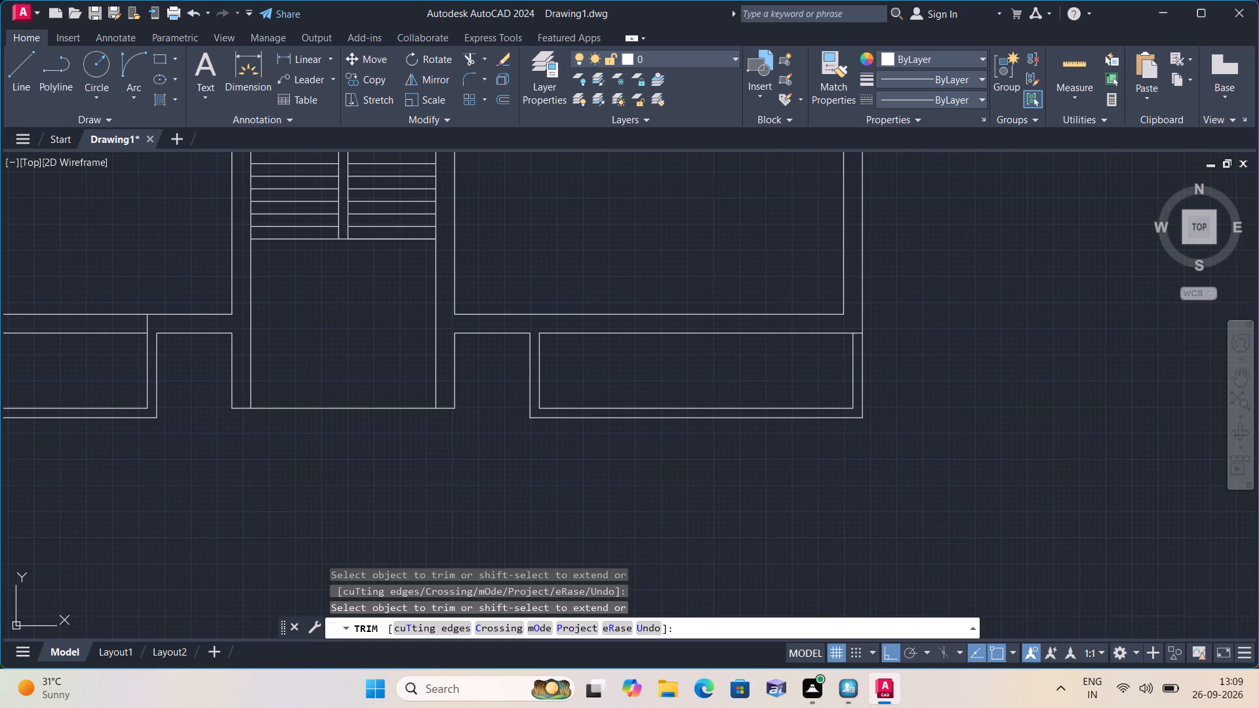
middle_drag(275, 450, 284, 530)
Trim the short piece of the rooms' bottom wall line crossing the strip's right outer wall.
scroll(904, 505, up, 1)
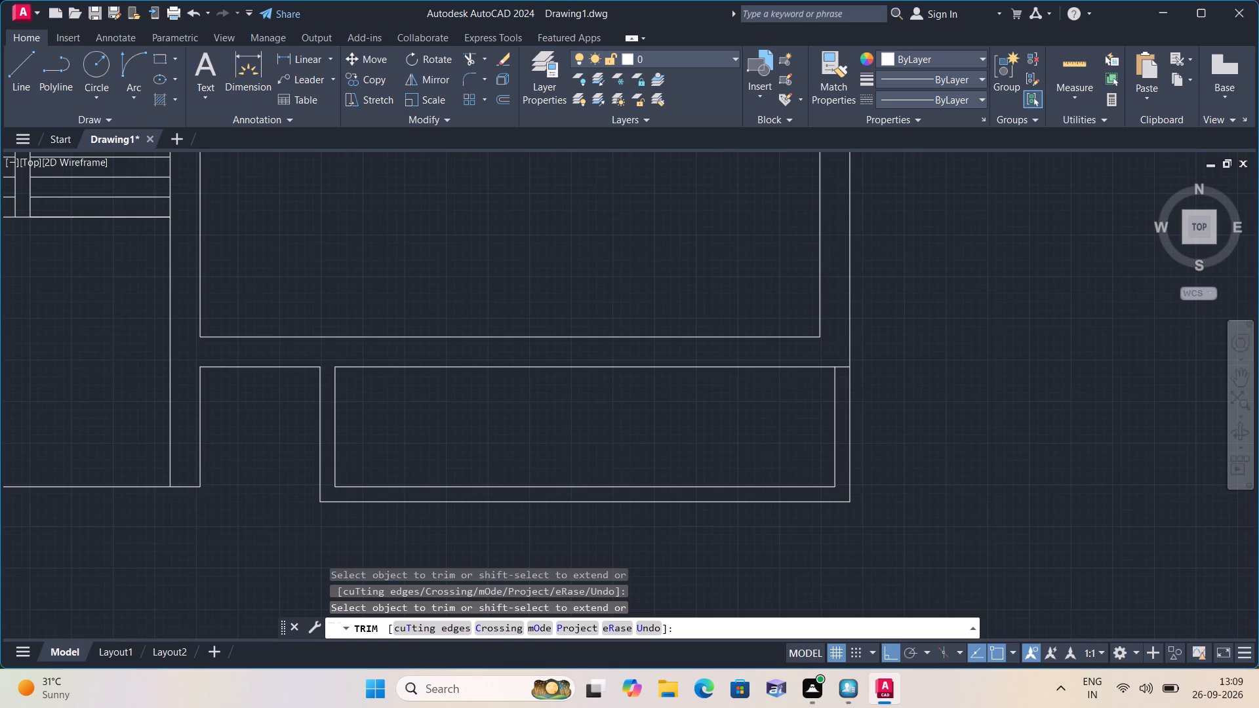
click(839, 366)
scroll(838, 364, down, 1)
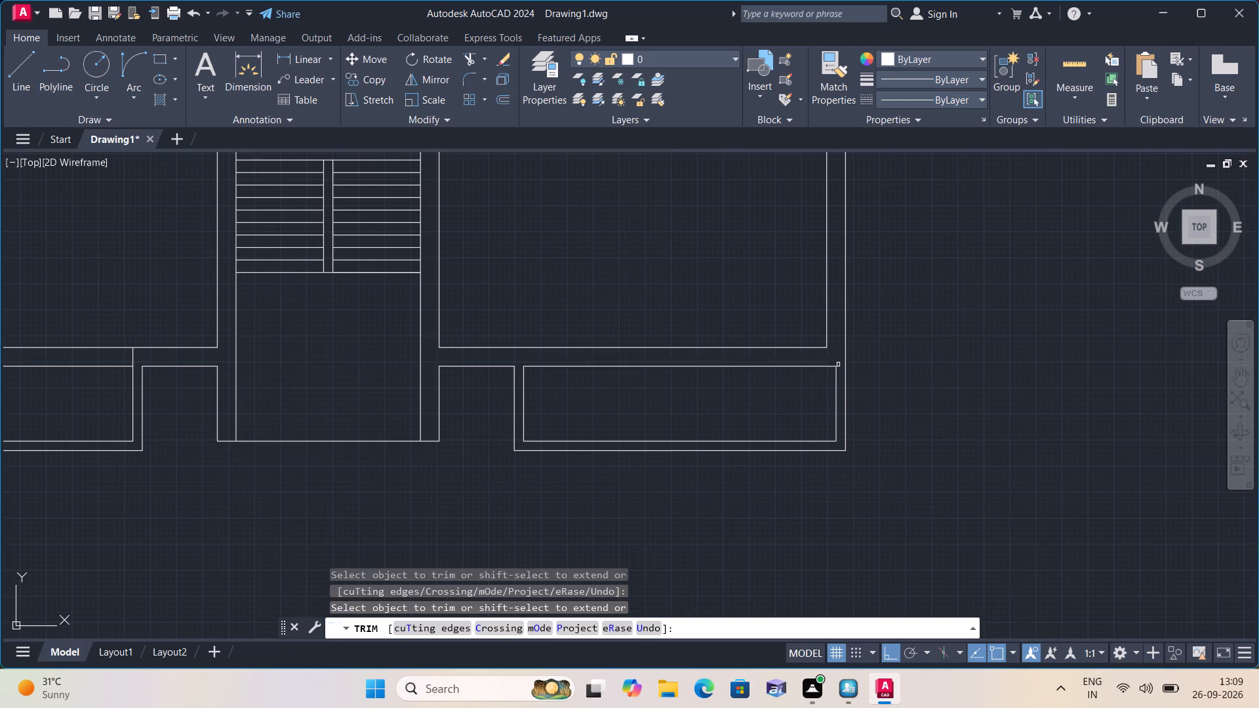
scroll(696, 349, down, 1)
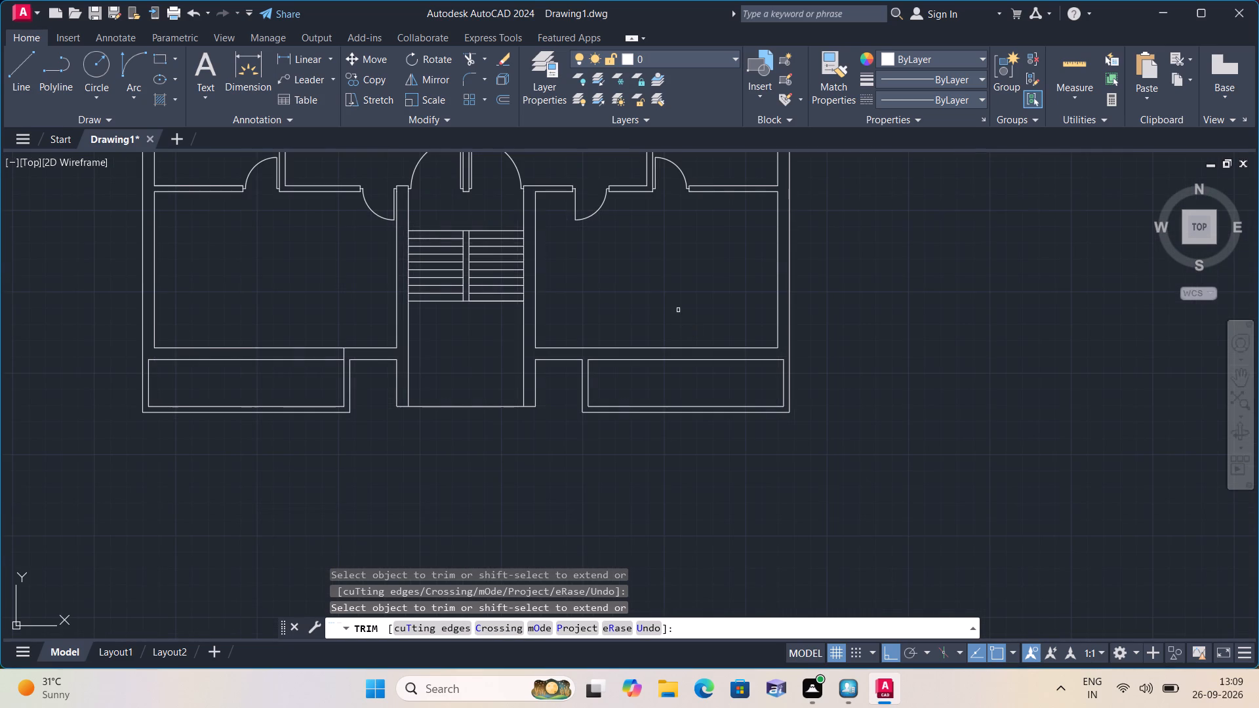
middle_drag(678, 310, 700, 389)
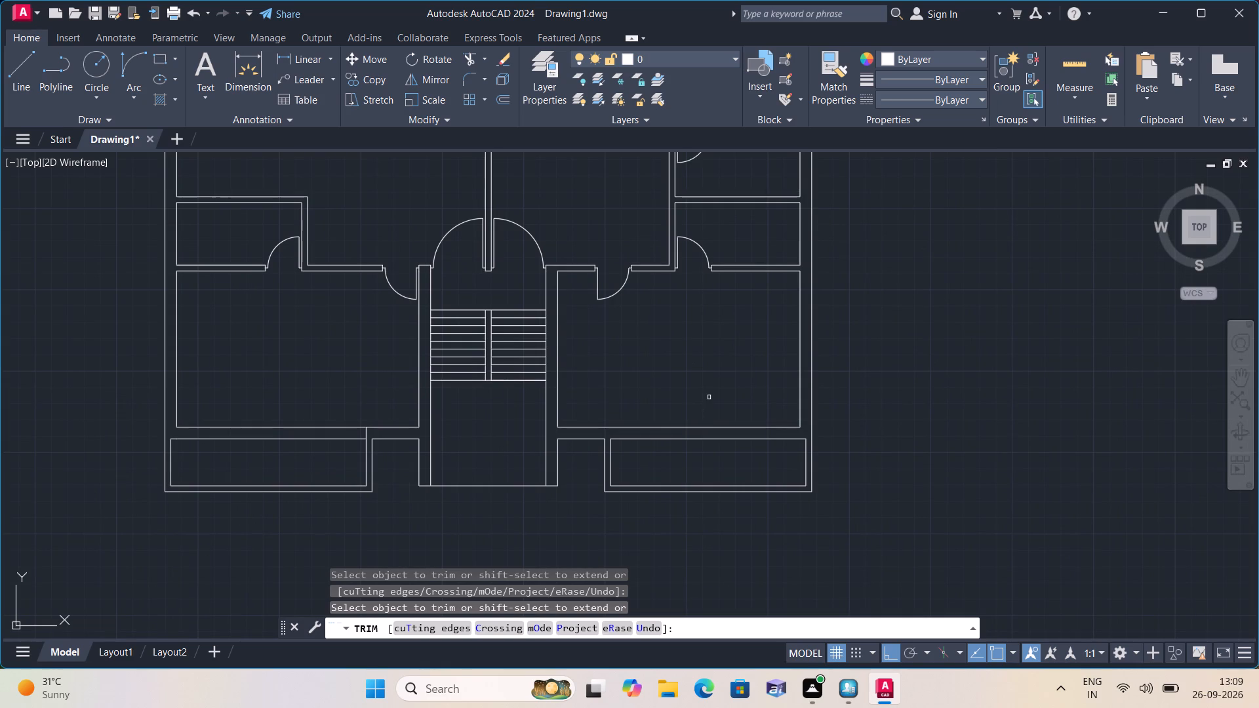
middle_drag(709, 397, 784, 492)
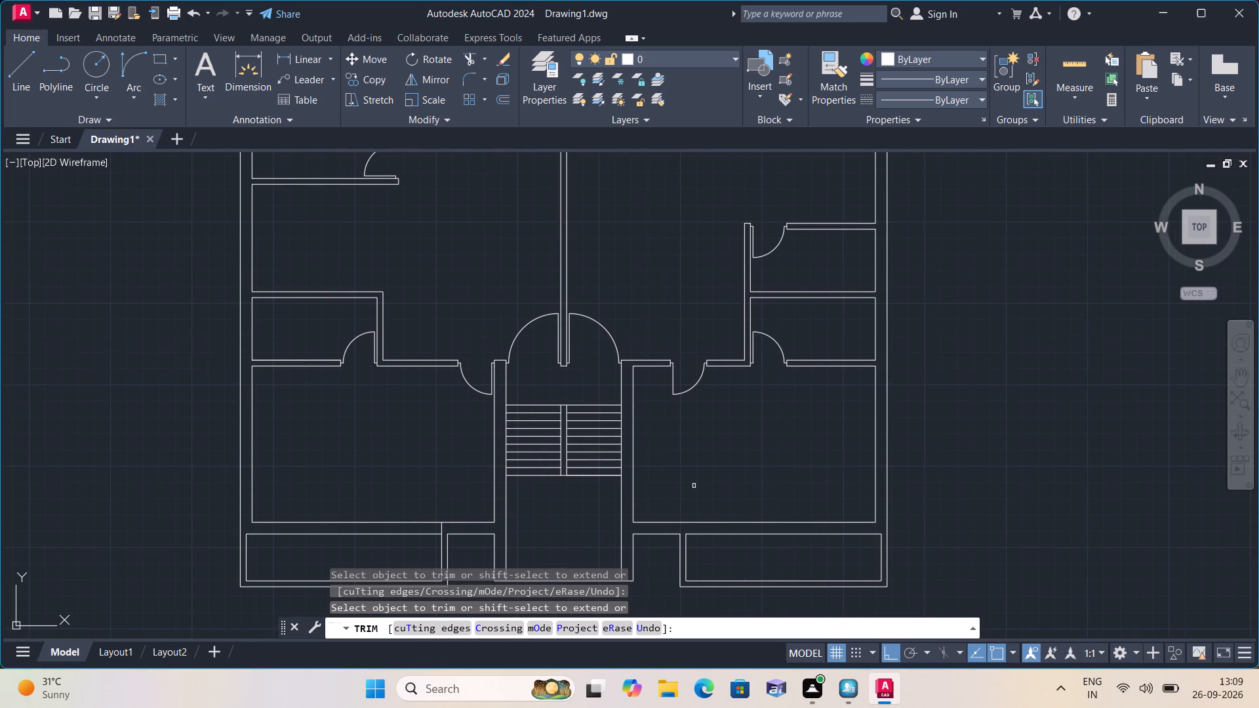
key(space)
Draw a line 2' along the rooms' bottom wall from the right divider's inner corner, then across the wall thickness.
text(l)
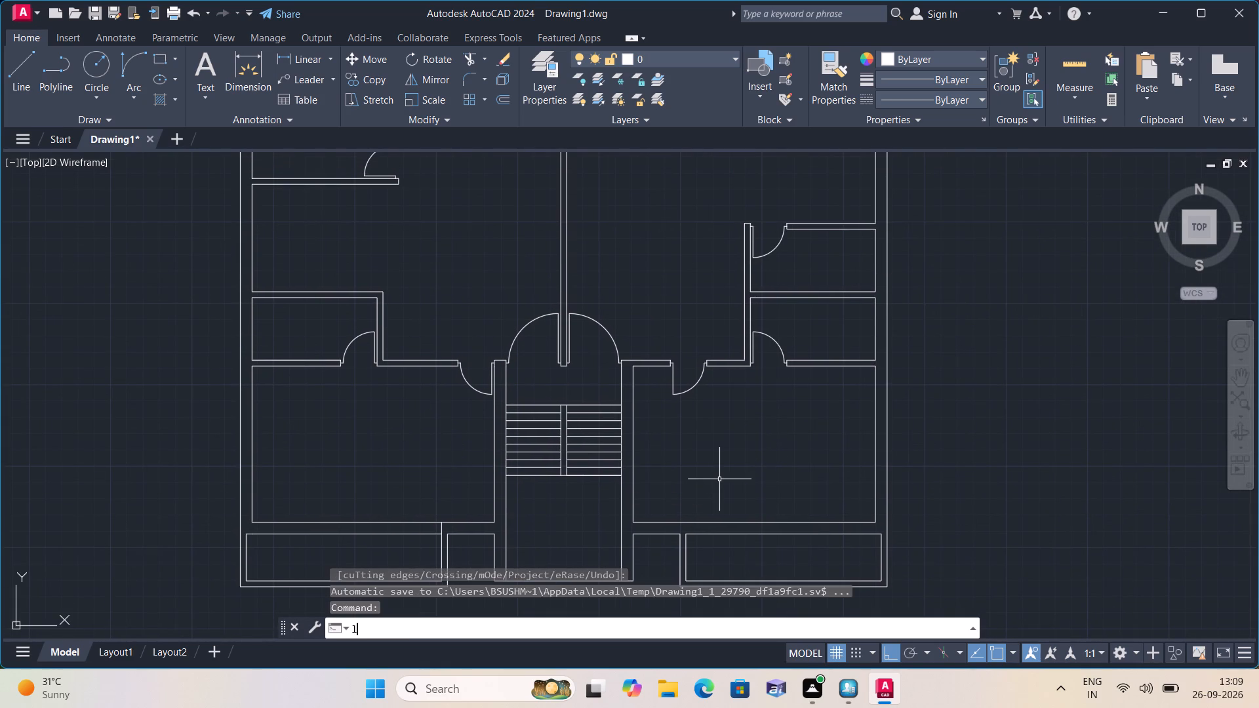
key(space)
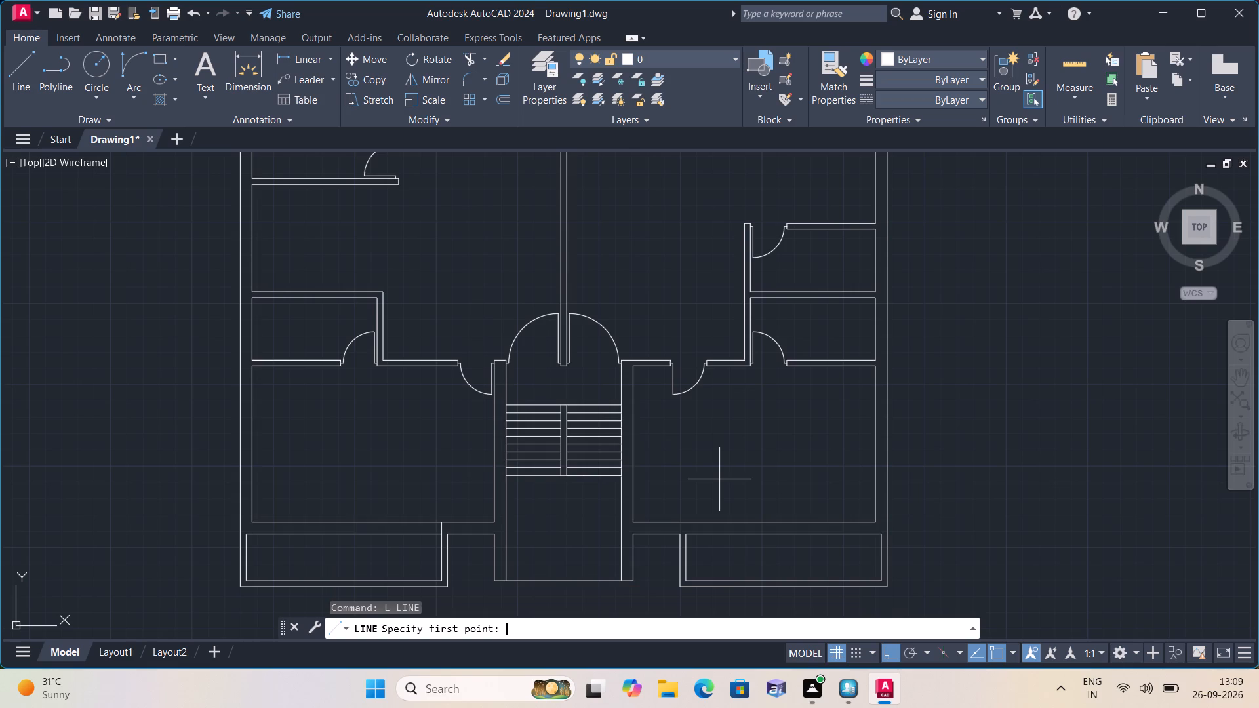
scroll(706, 546, up, 1)
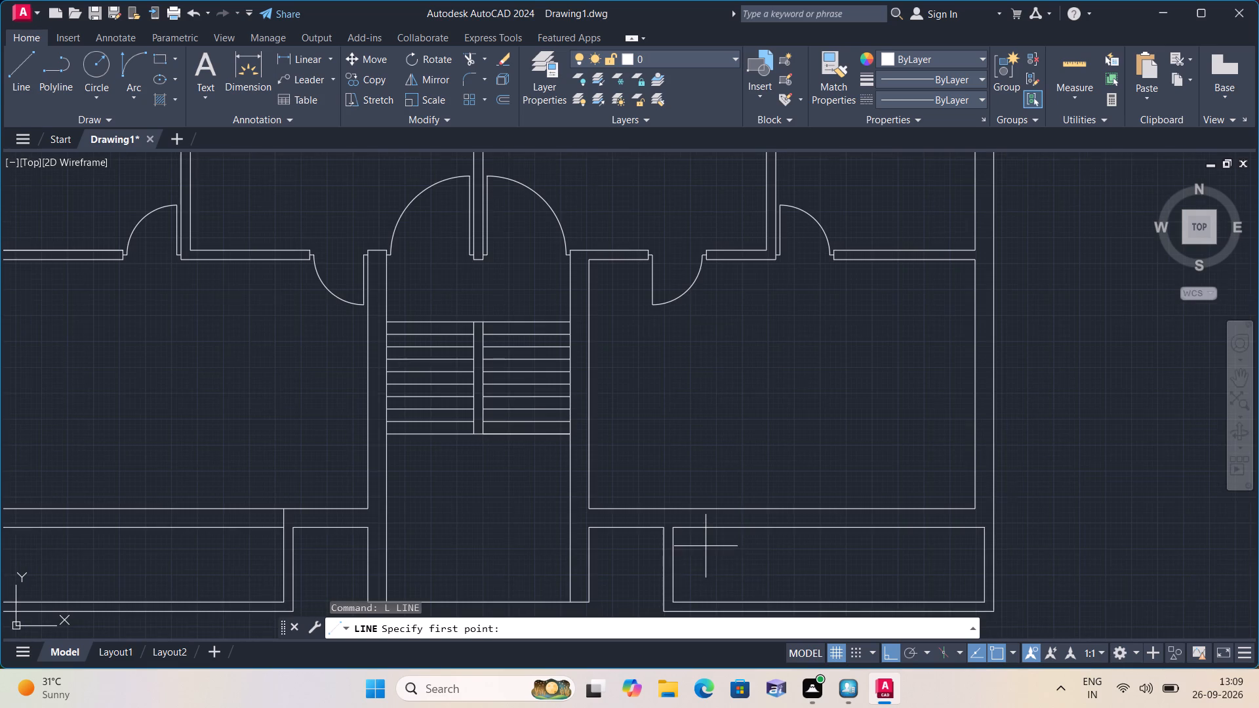
click(674, 530)
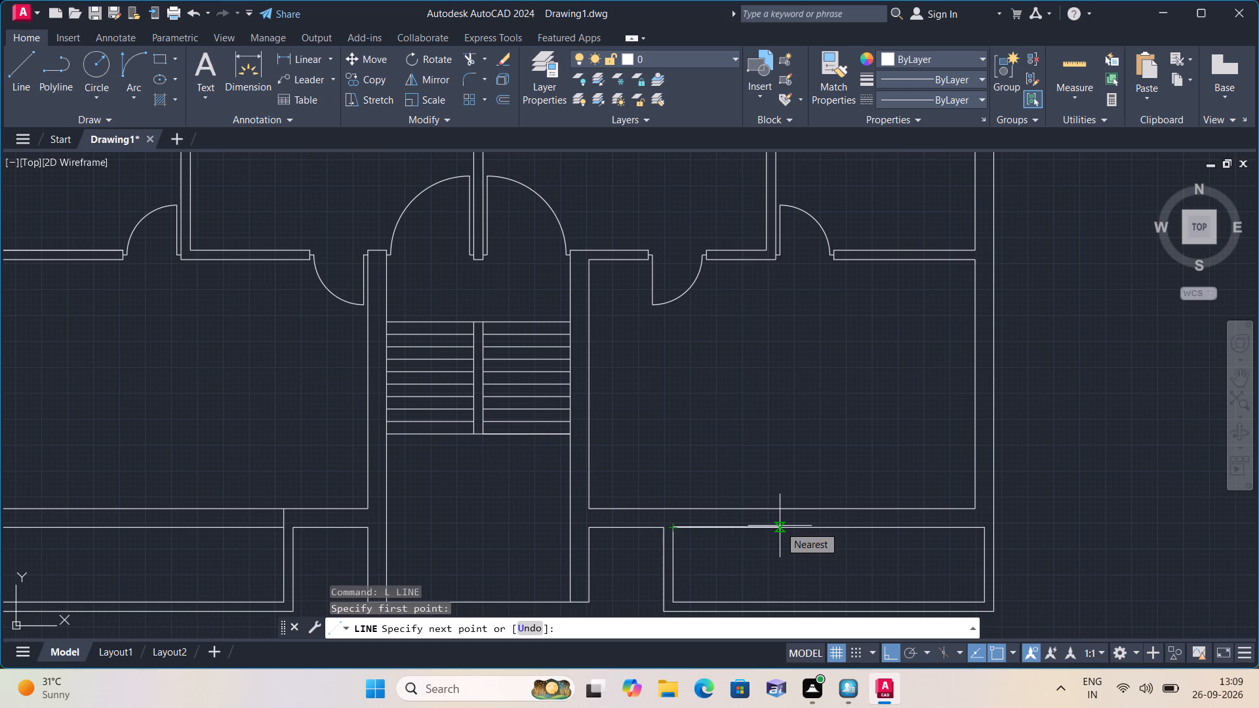
text(2')
key(space)
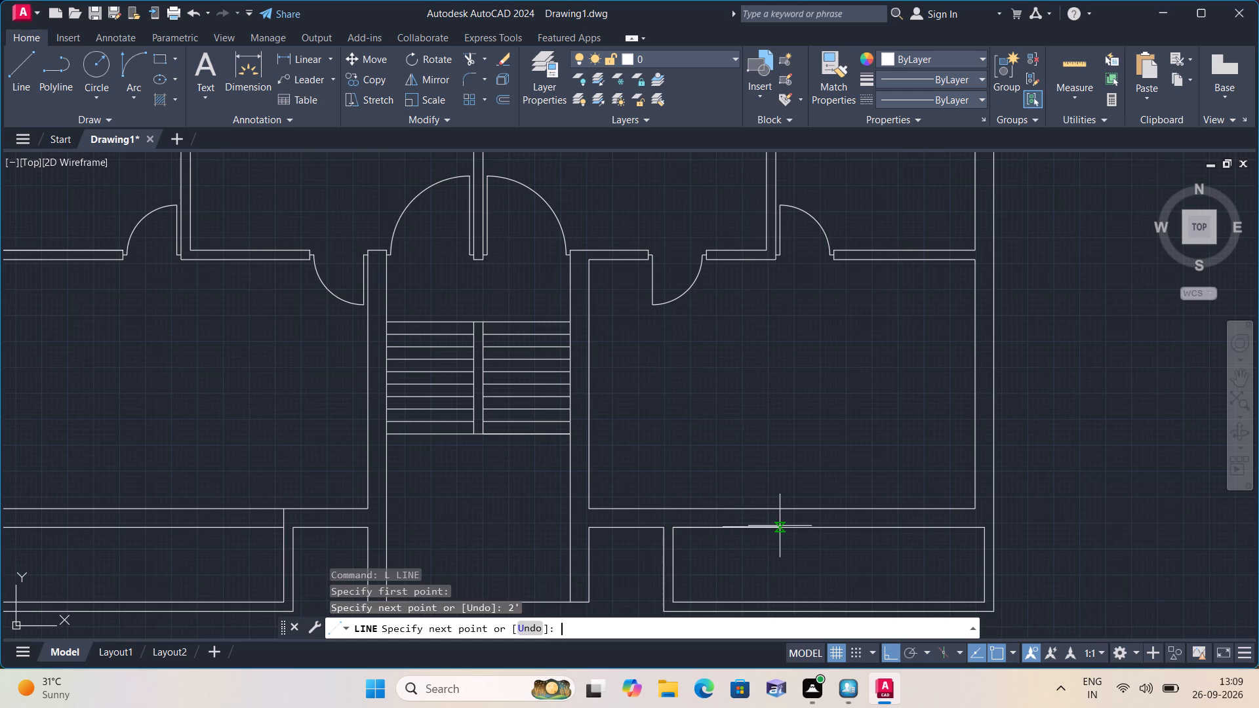
click(724, 507)
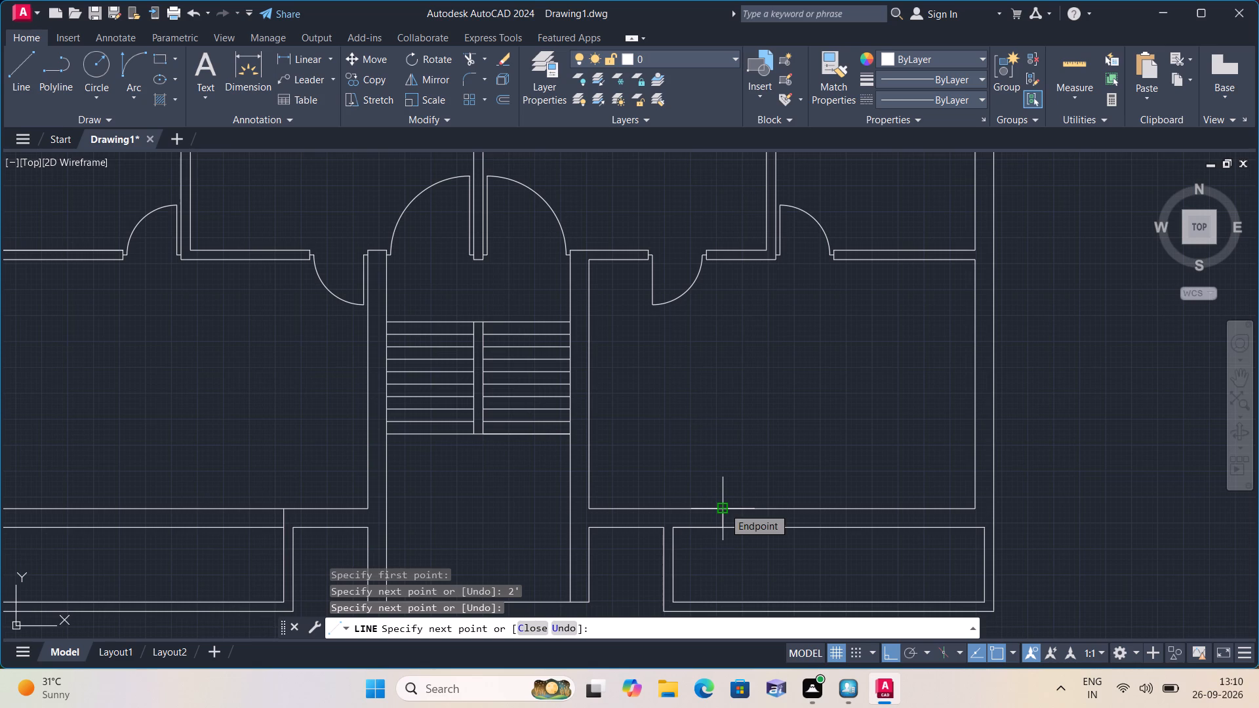
key(space)
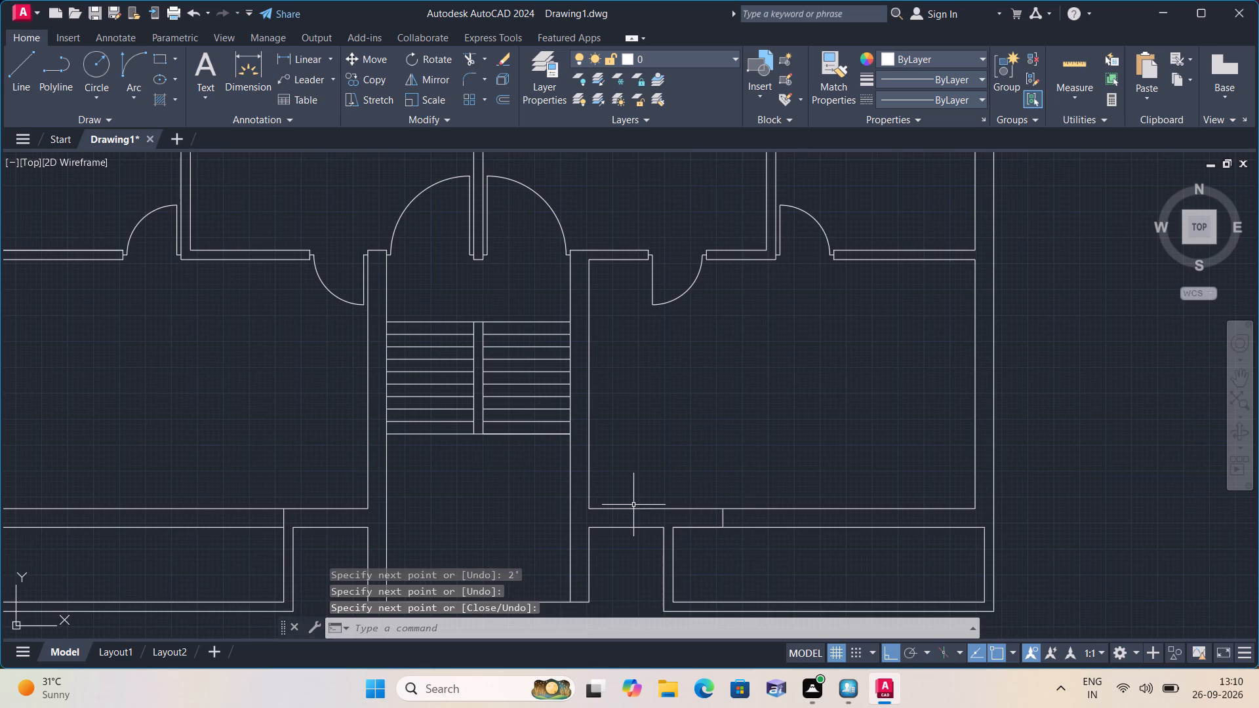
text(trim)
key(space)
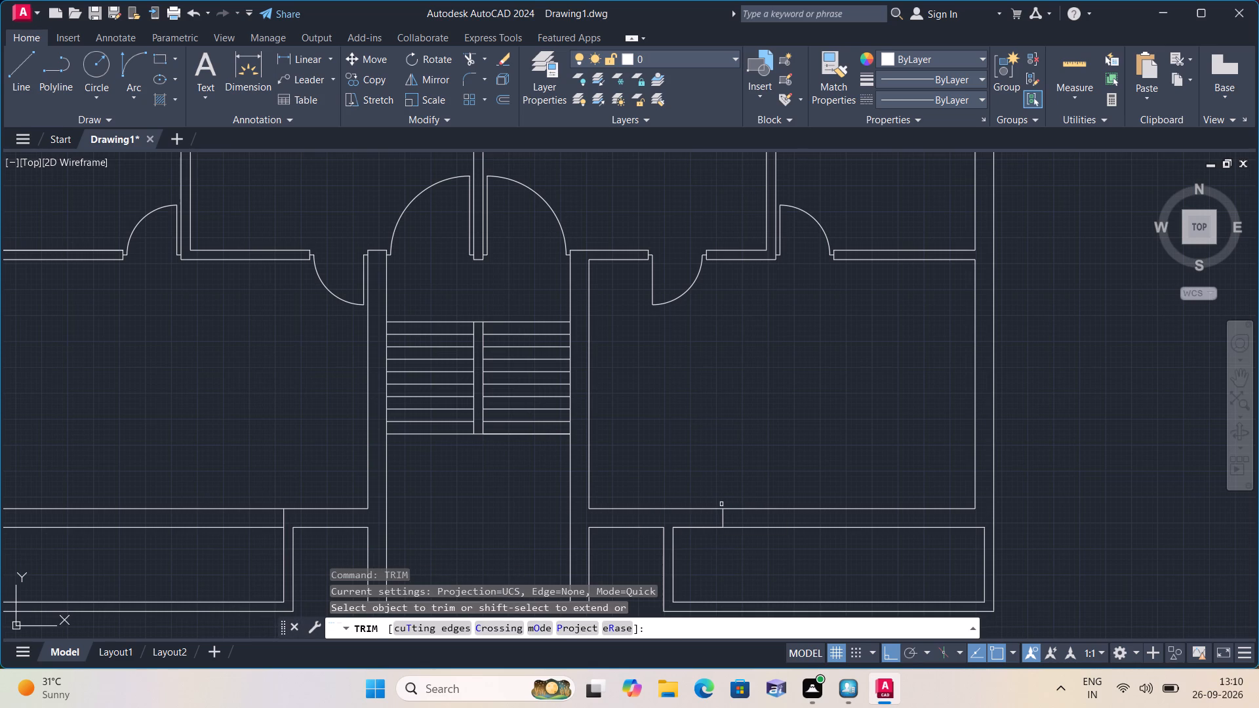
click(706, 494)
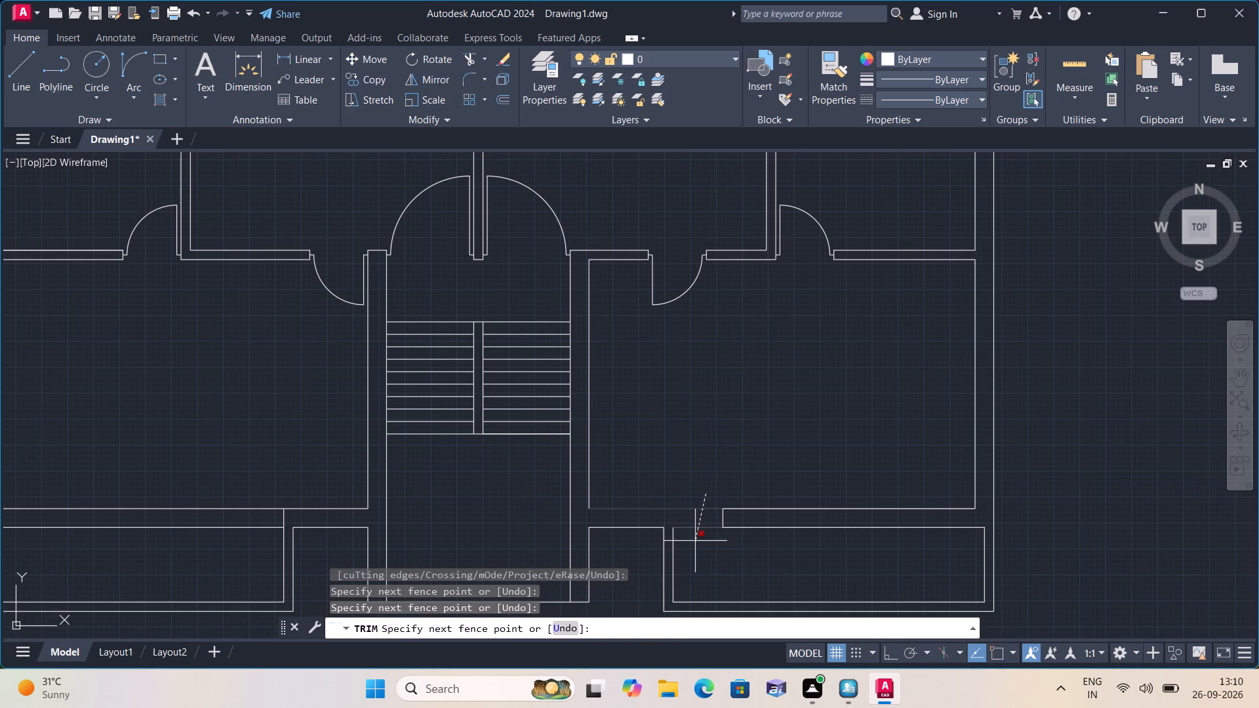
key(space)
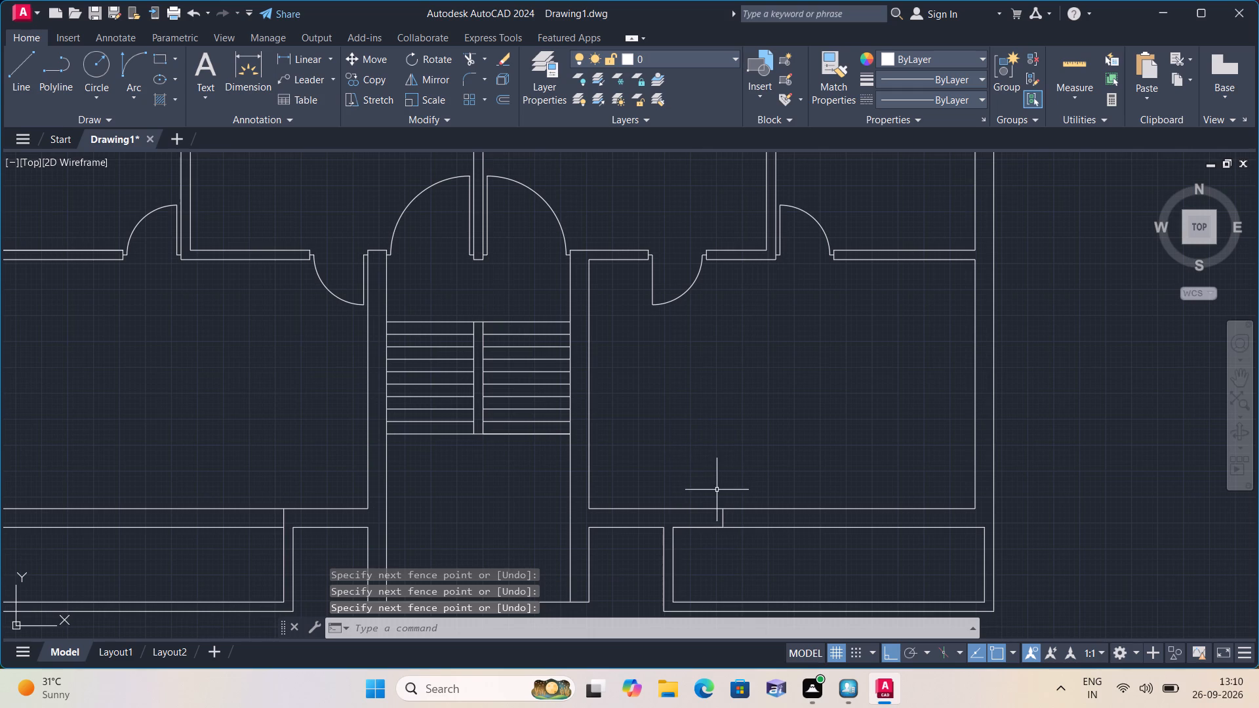
Draw a line across the rooms' bottom wall, continuing the right divider's inner line to the wall's room-side line.
text(l)
key(space)
scroll(687, 524, up, 1)
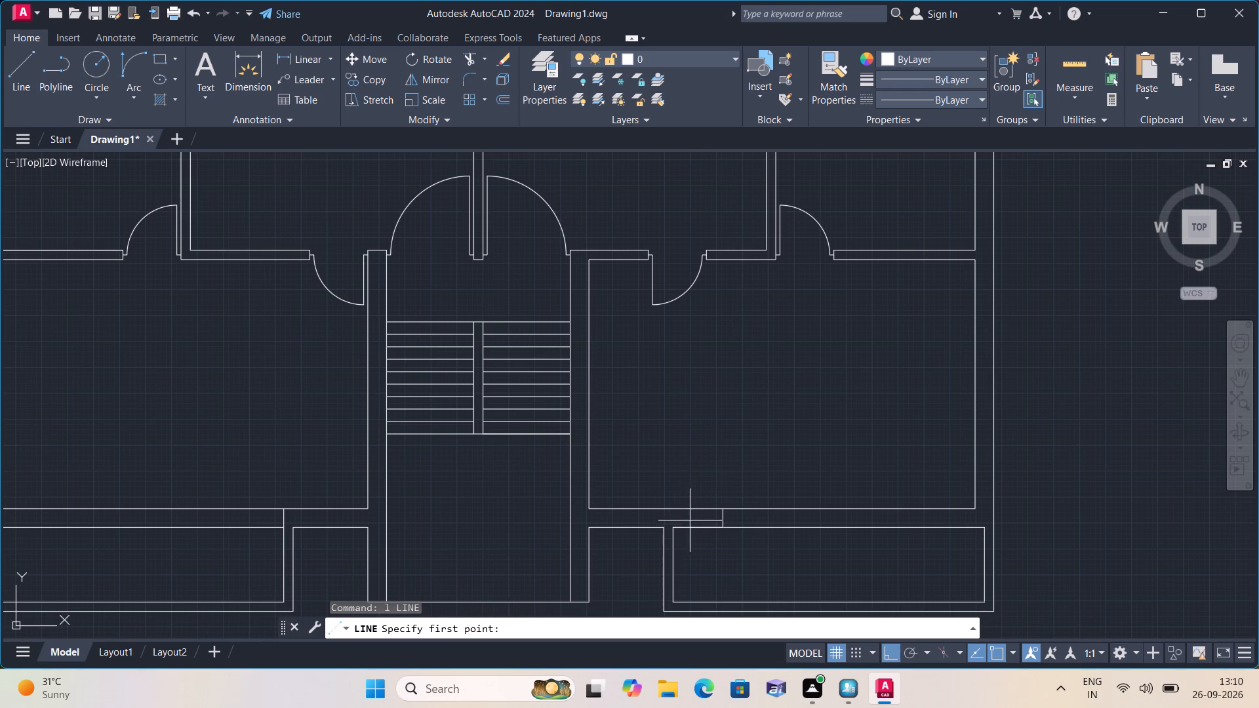
click(667, 530)
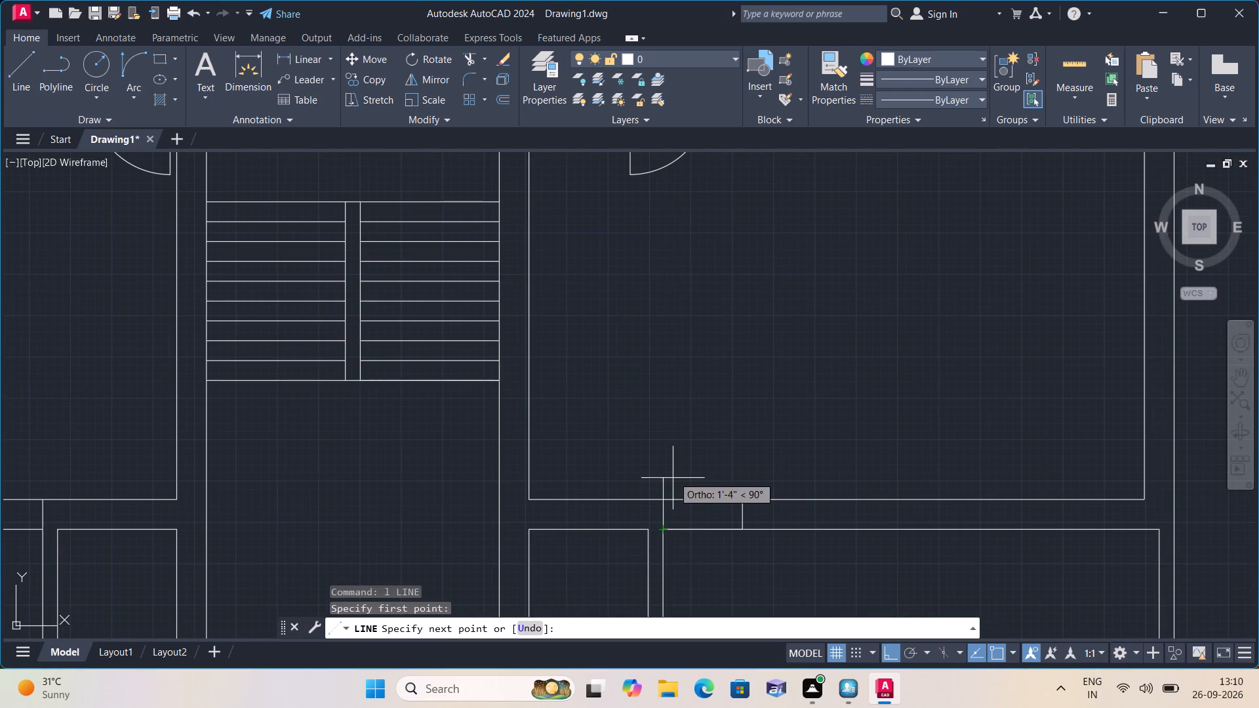
click(667, 499)
key(space)
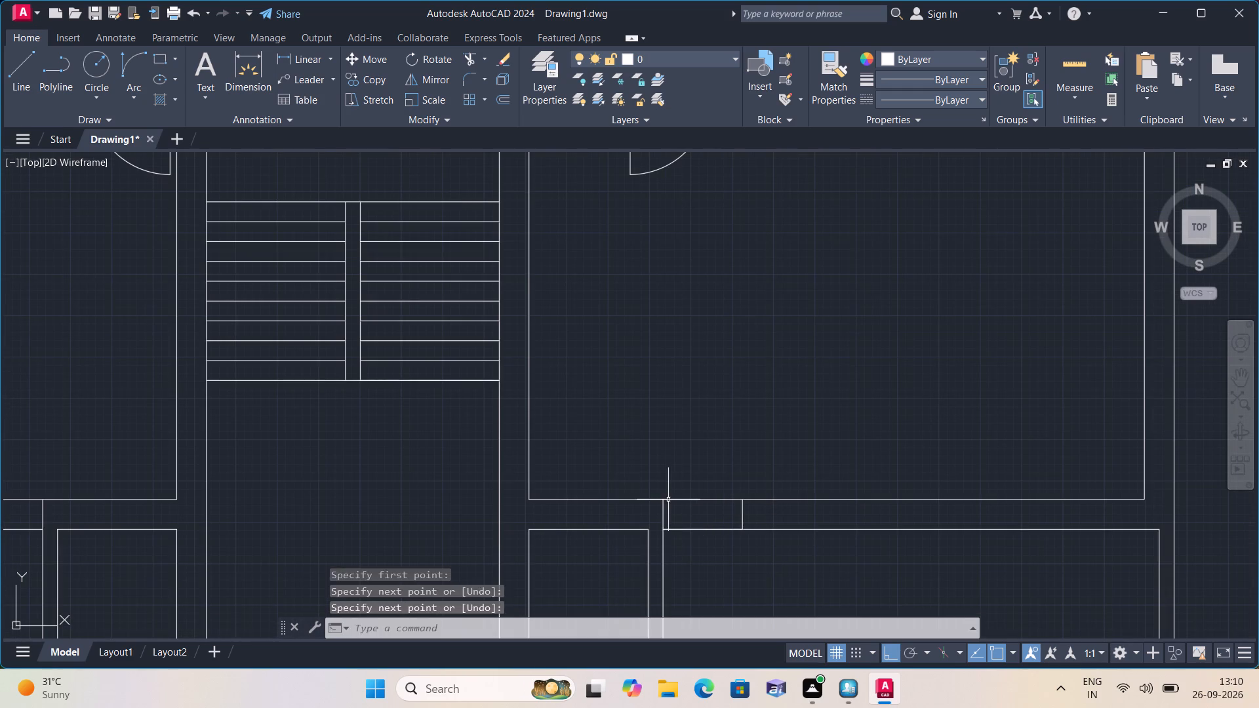
Draw a 4" line from the 2' jamb line's midpoint away from the divider, and a full jamb line across the wall there.
key(space)
click(743, 512)
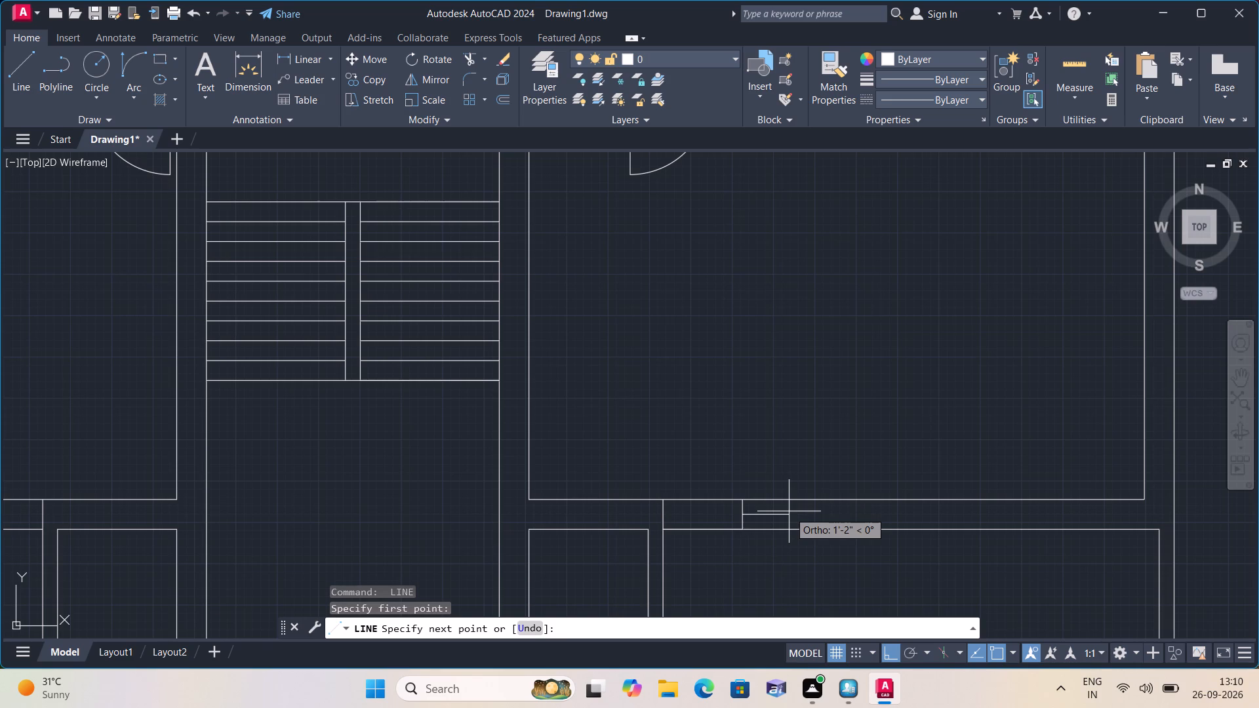
text(4")
key(space)
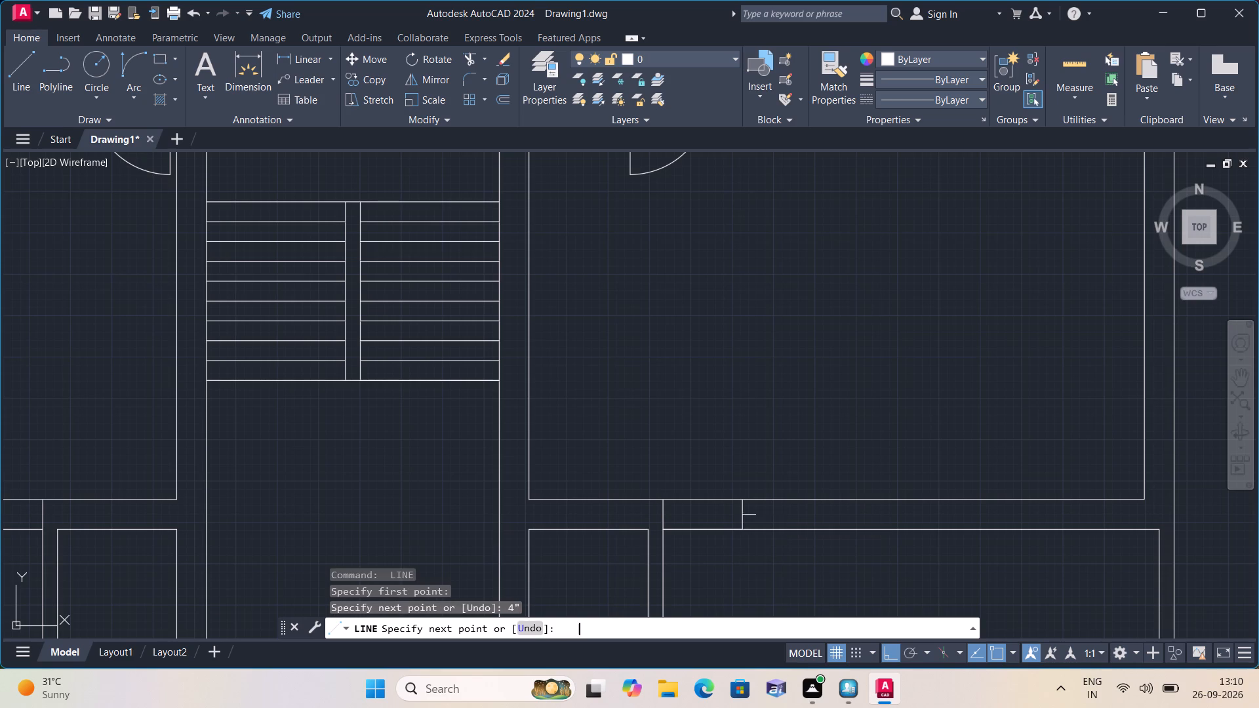
click(759, 498)
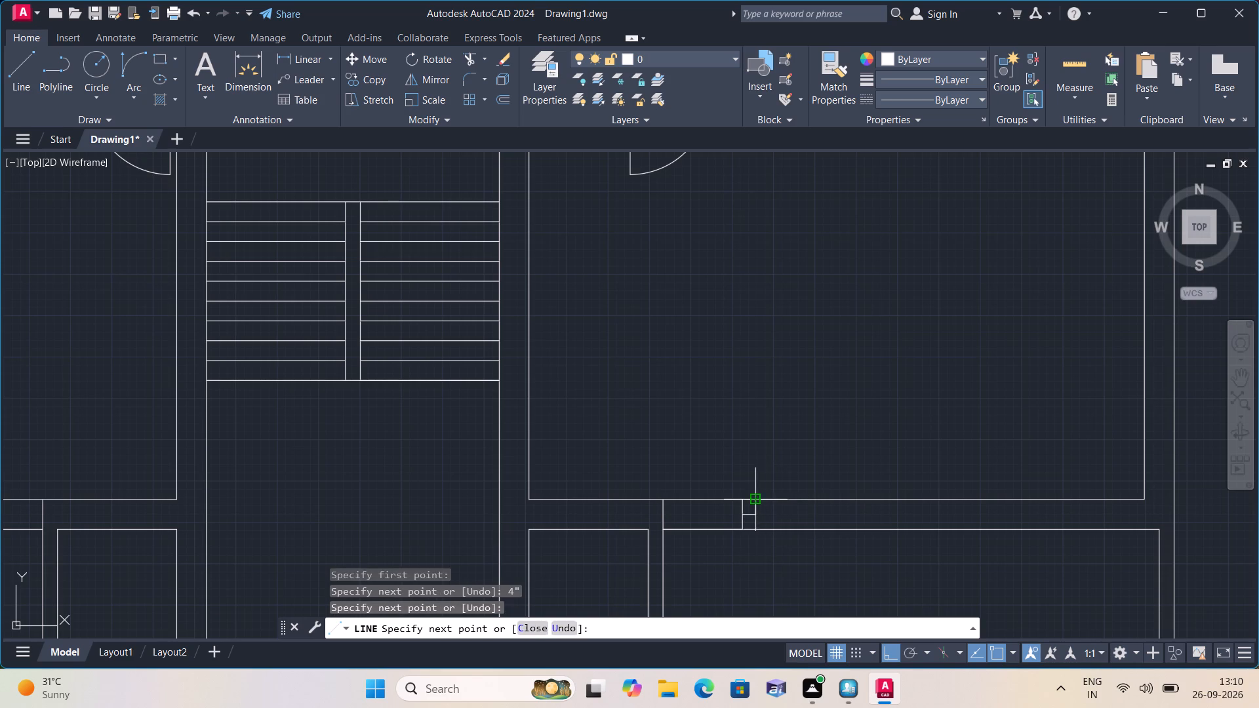
key(space)
scroll(758, 515, up, 2)
key(space)
click(751, 514)
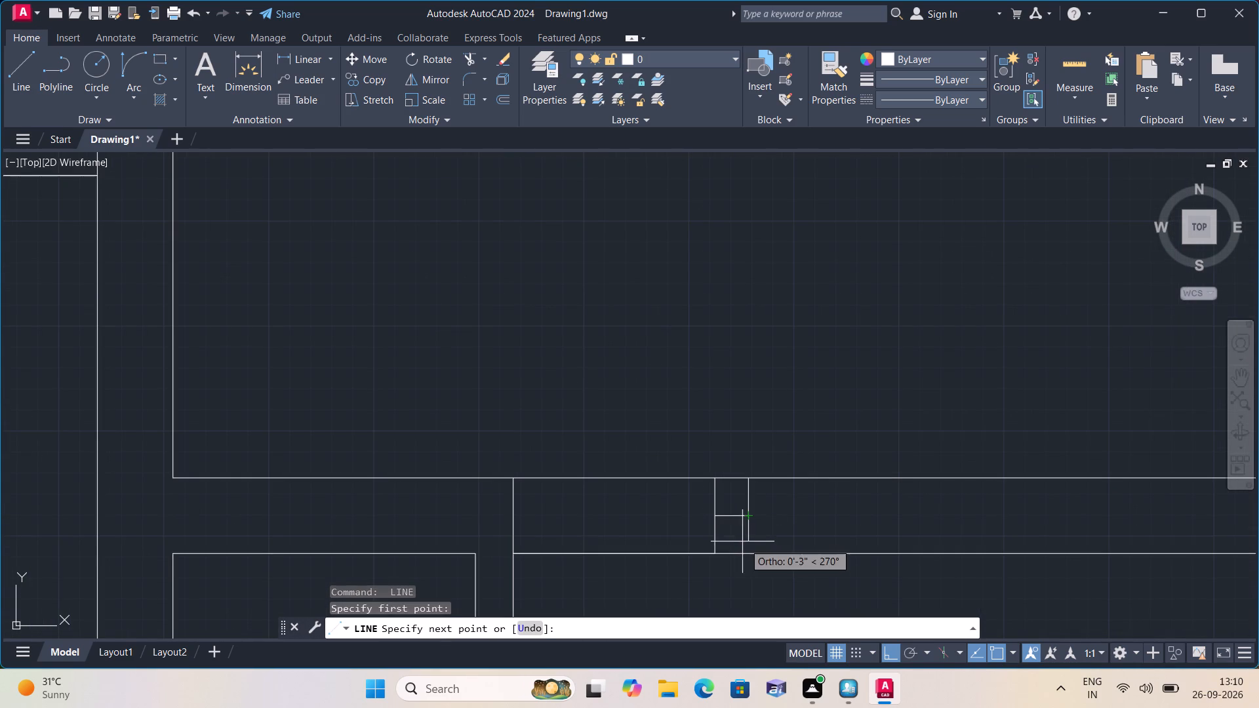
click(744, 555)
key(space)
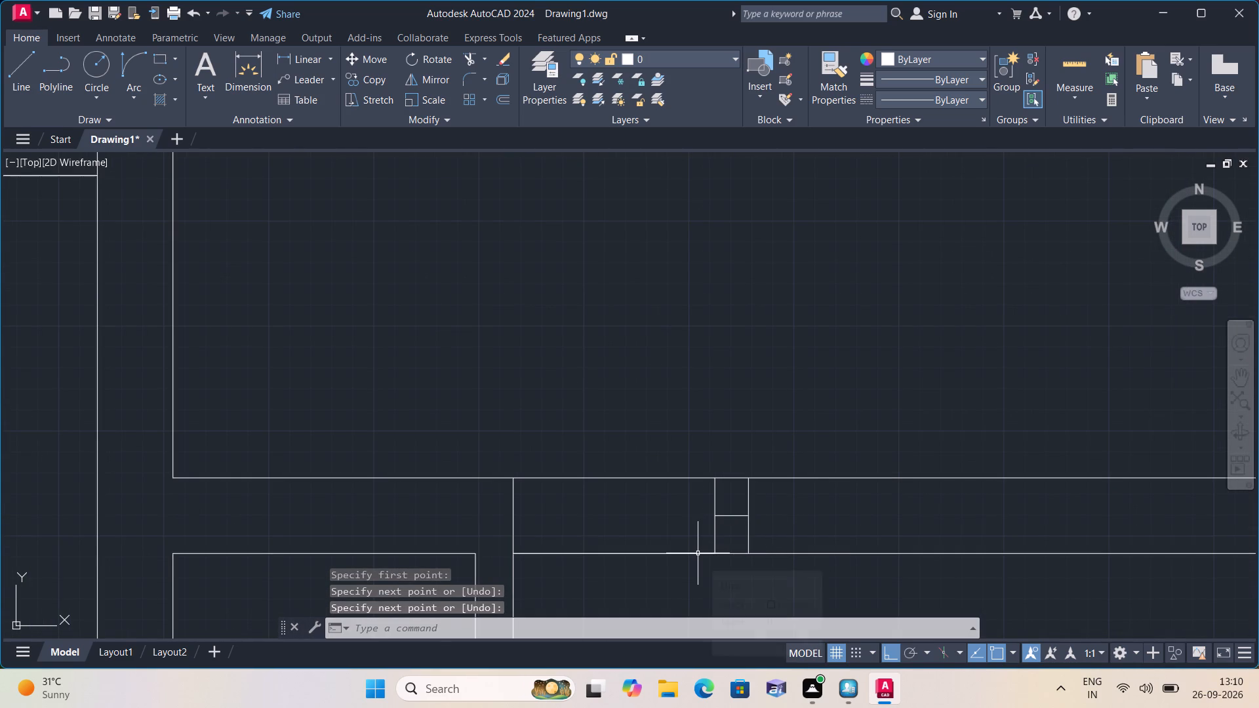
Erase the 2' guide line and trim both bottom wall lines between the divider and the 2' jamb line.
click(649, 555)
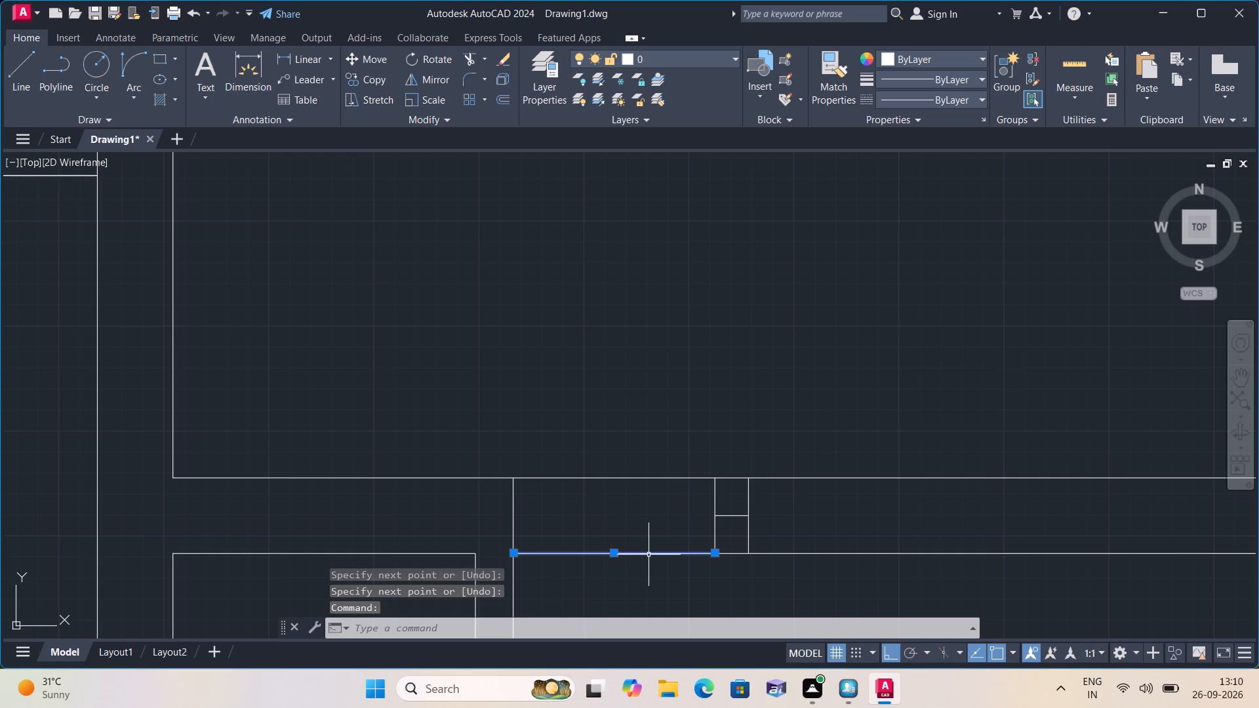
key(Delete)
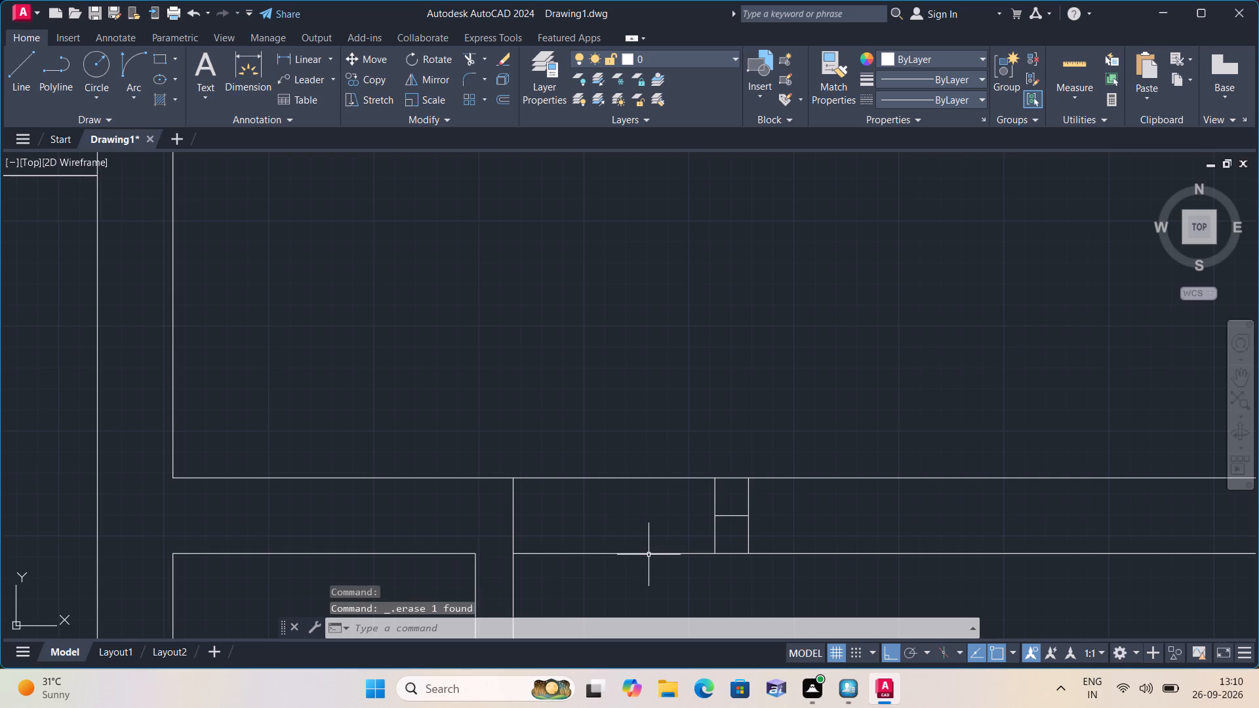
text(trim)
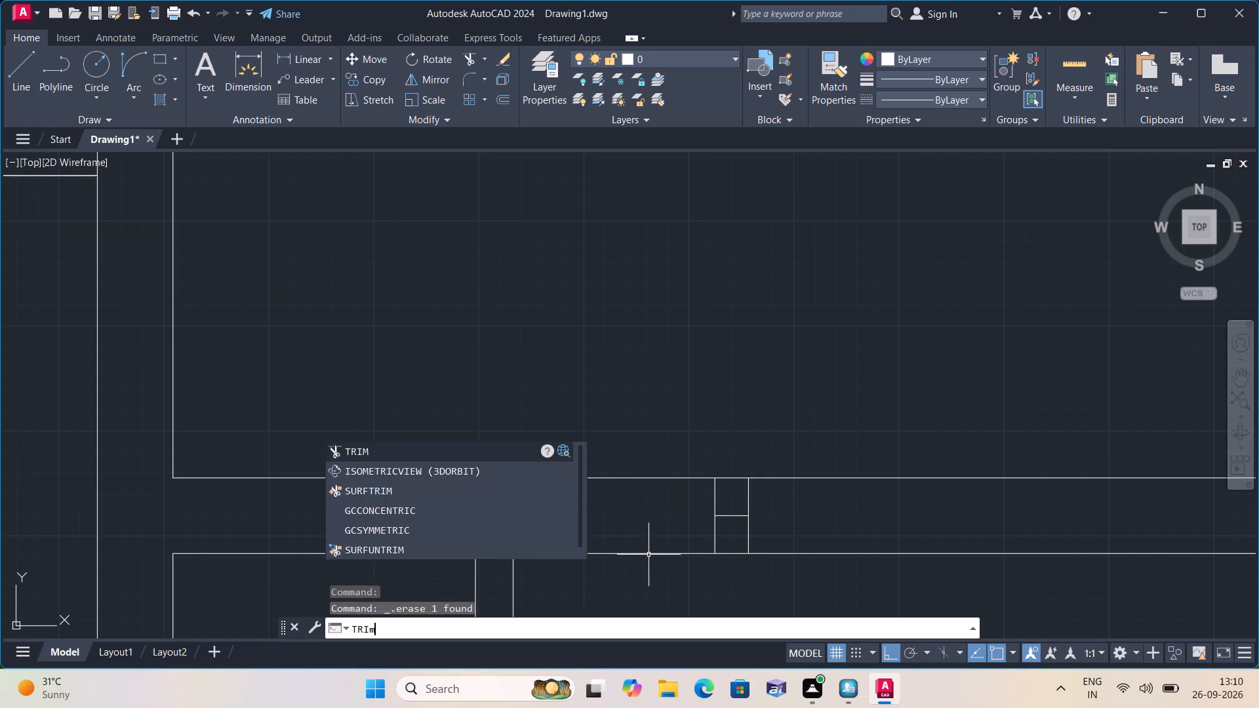
key(space)
click(655, 564)
click(670, 452)
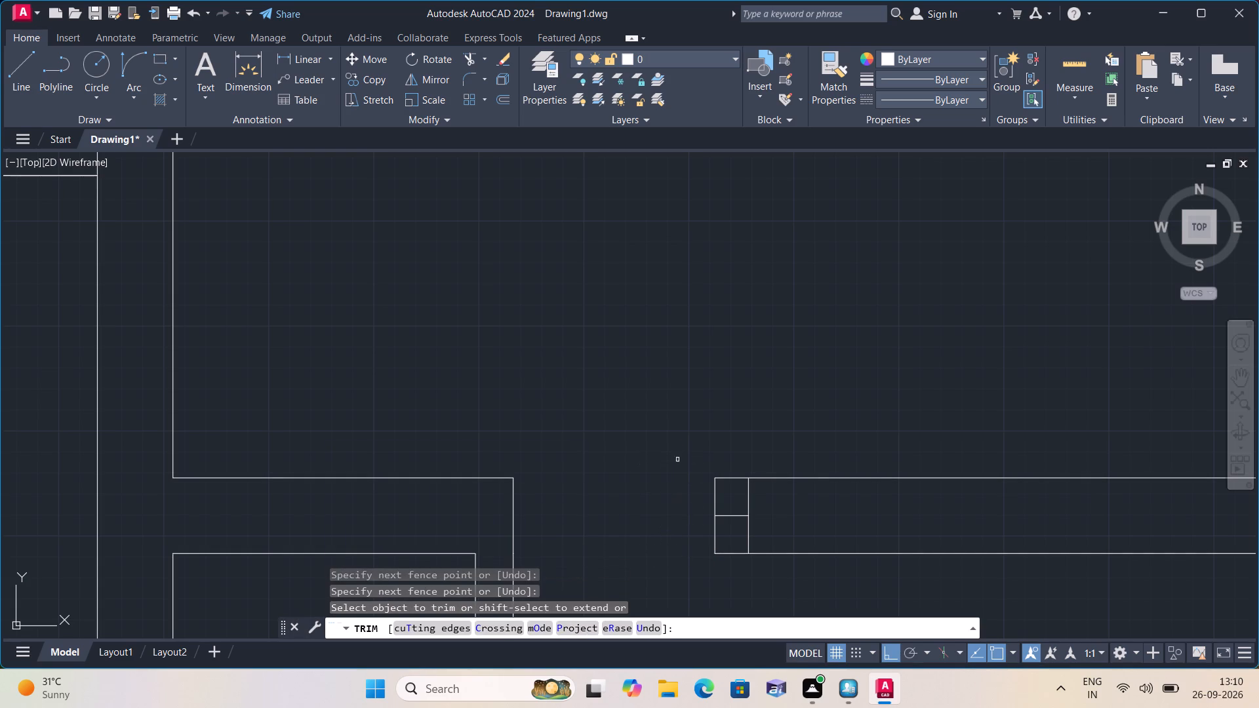
Trim away the 4" line, the 2' jamb line and both short wall ends up to the outer jamb of the right-hand opening.
click(724, 517)
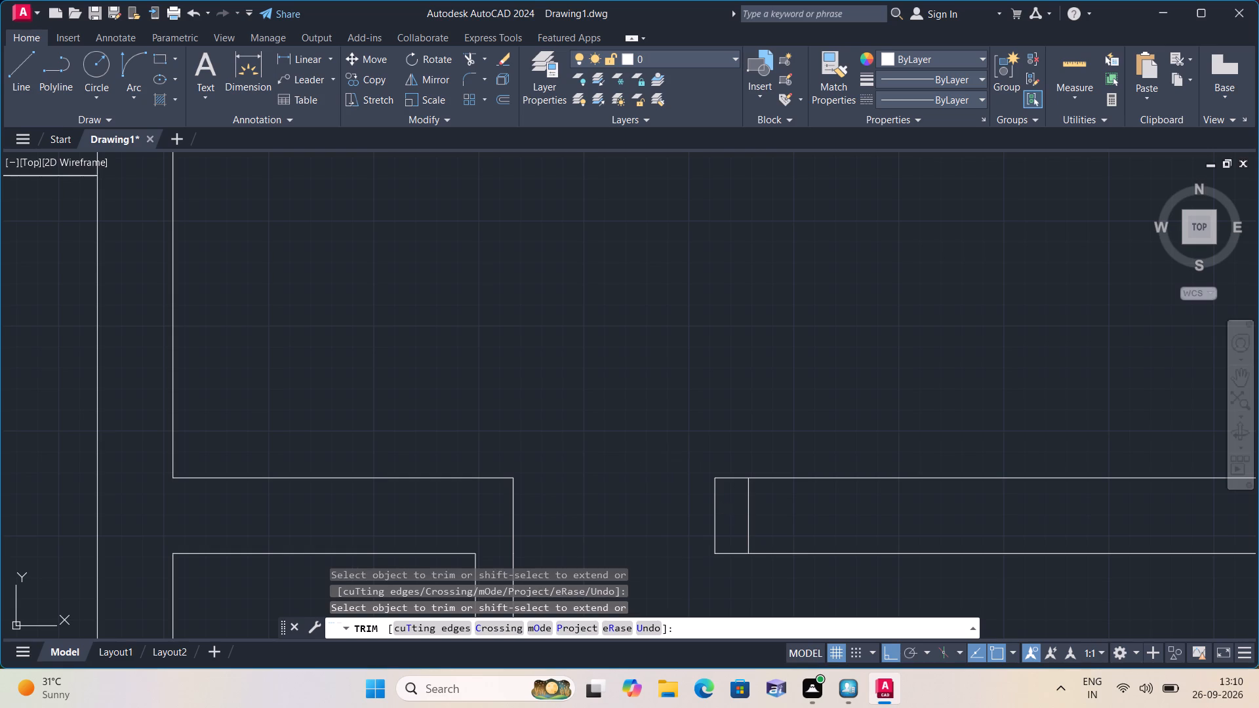
click(713, 498)
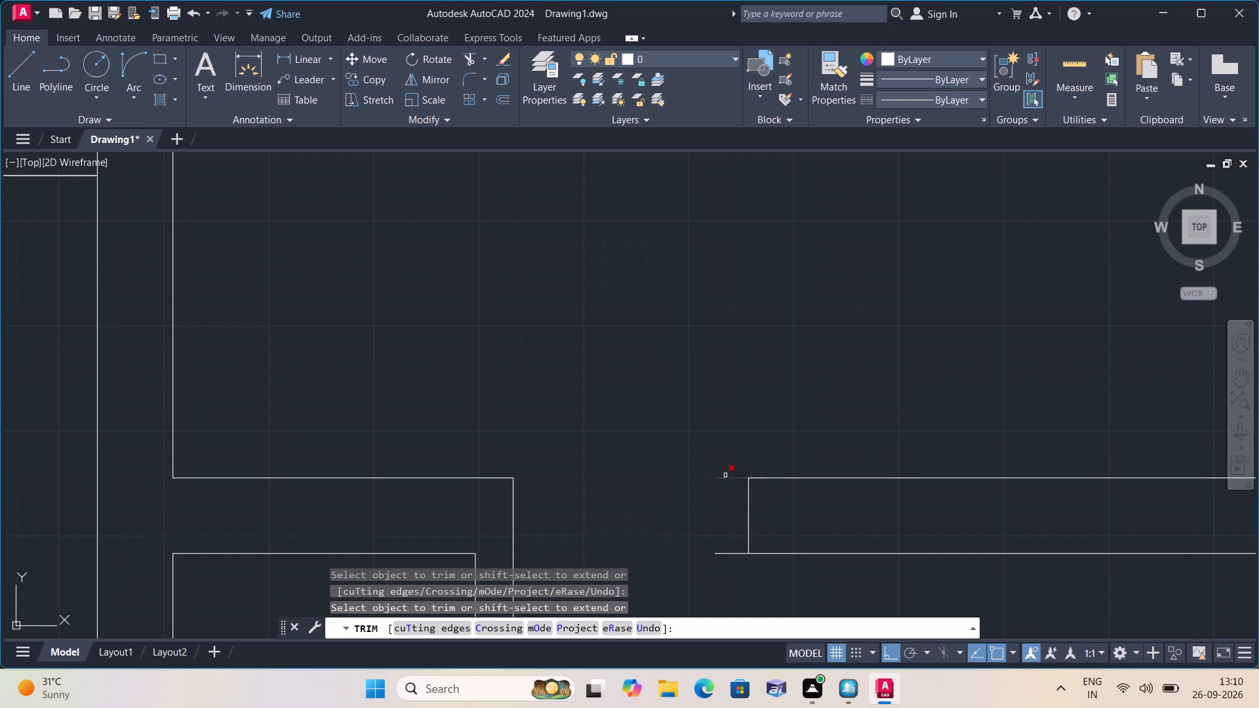
click(725, 475)
click(730, 568)
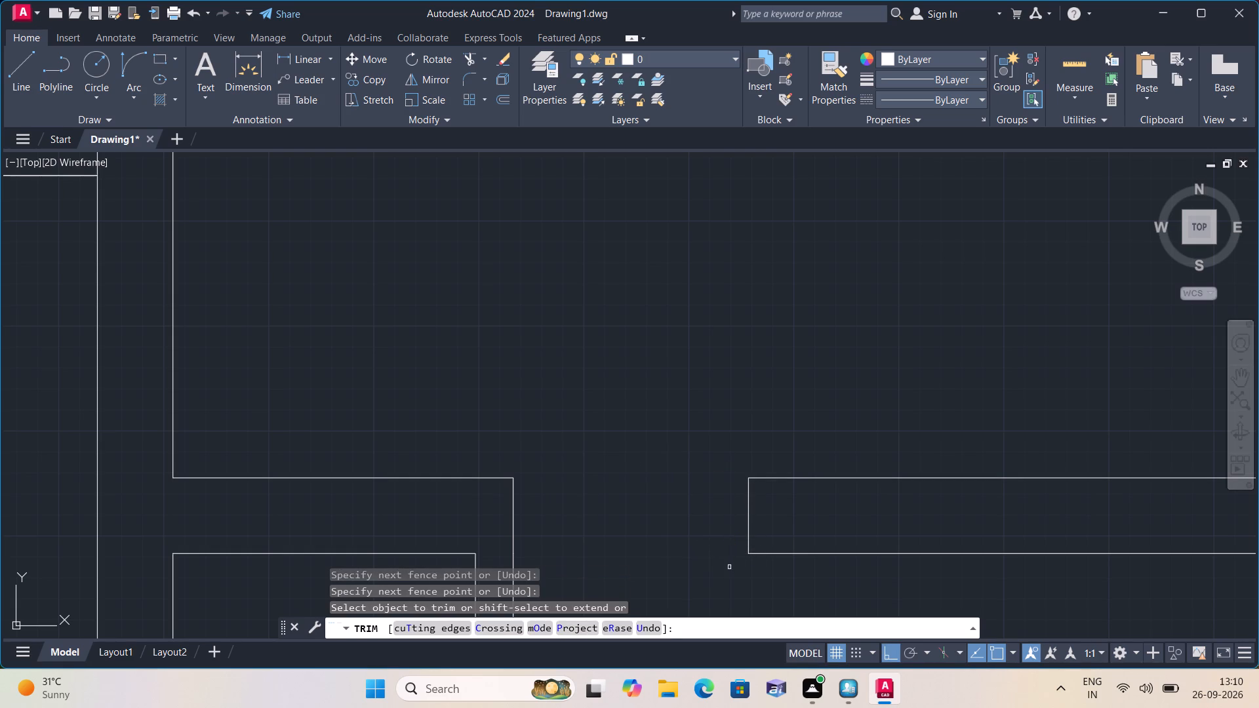
scroll(680, 463, down, 3)
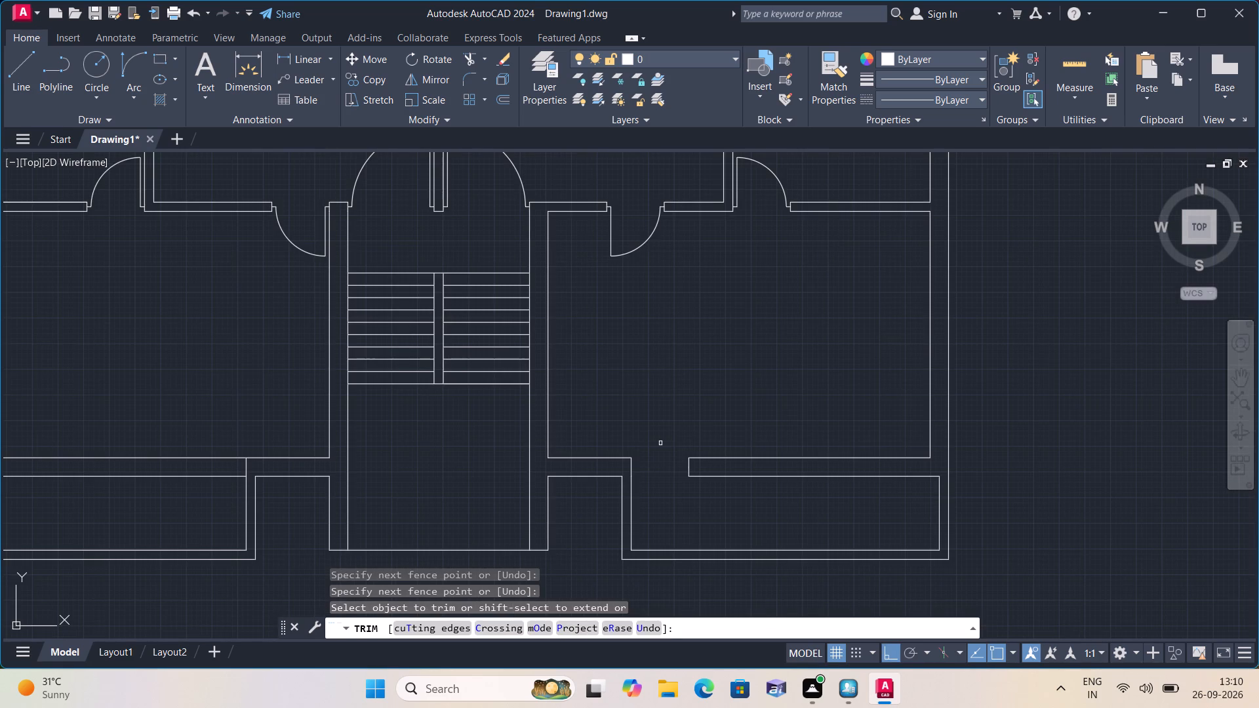
key(Escape)
Draw a line across the left room's bottom wall, along the left divider's strip-side line.
scroll(537, 453, down, 1)
middle_drag(397, 480, 649, 505)
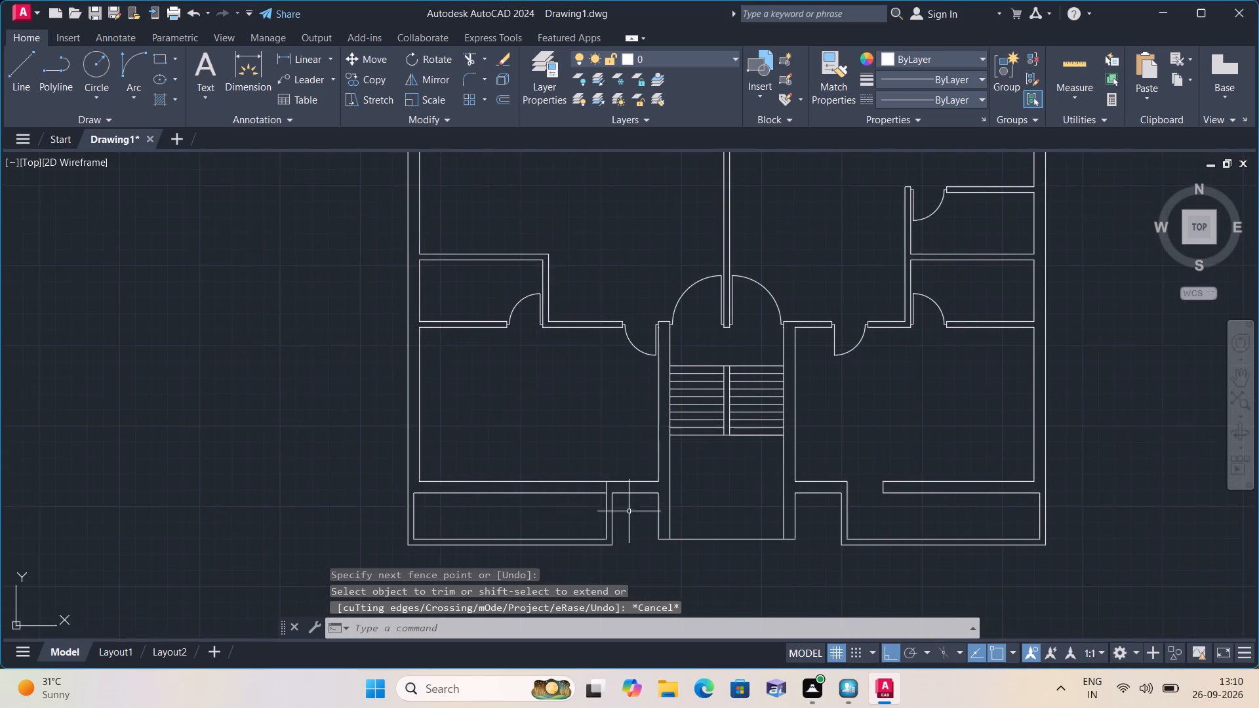
scroll(562, 496, up, 1)
middle_drag(562, 496, 582, 576)
scroll(587, 575, up, 1)
key(l)
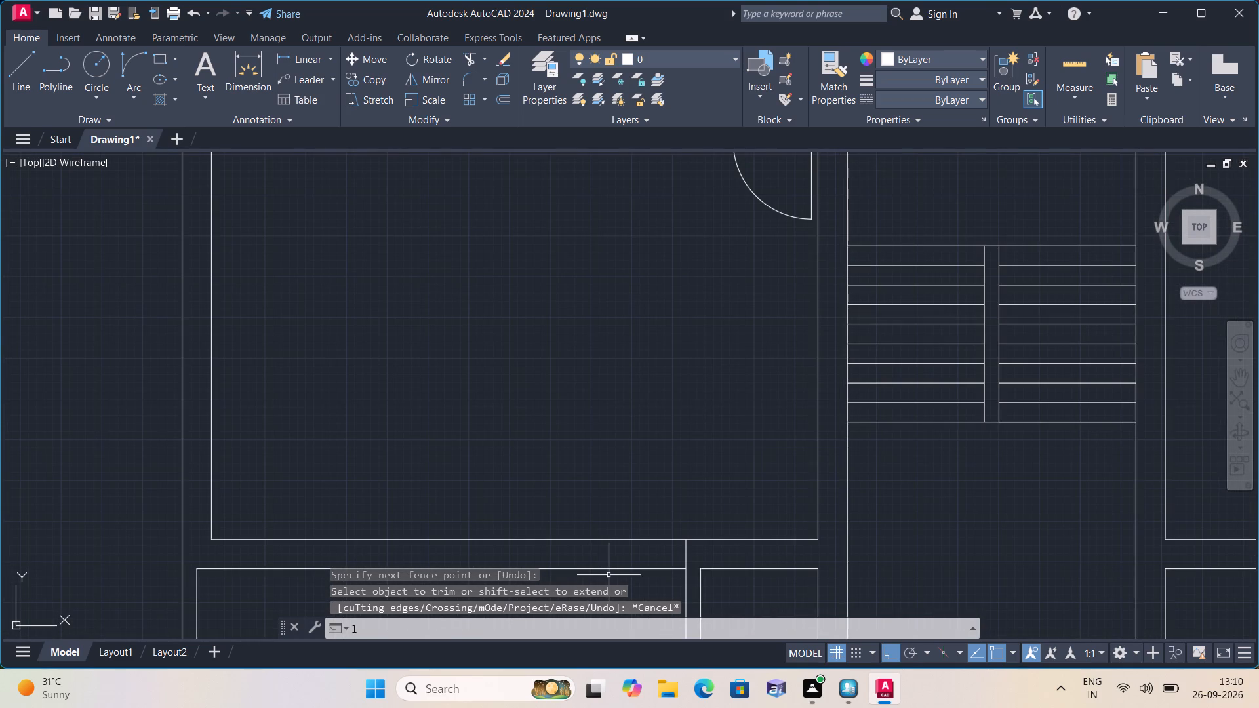
key(space)
middle_drag(629, 578, 639, 463)
scroll(698, 455, up, 2)
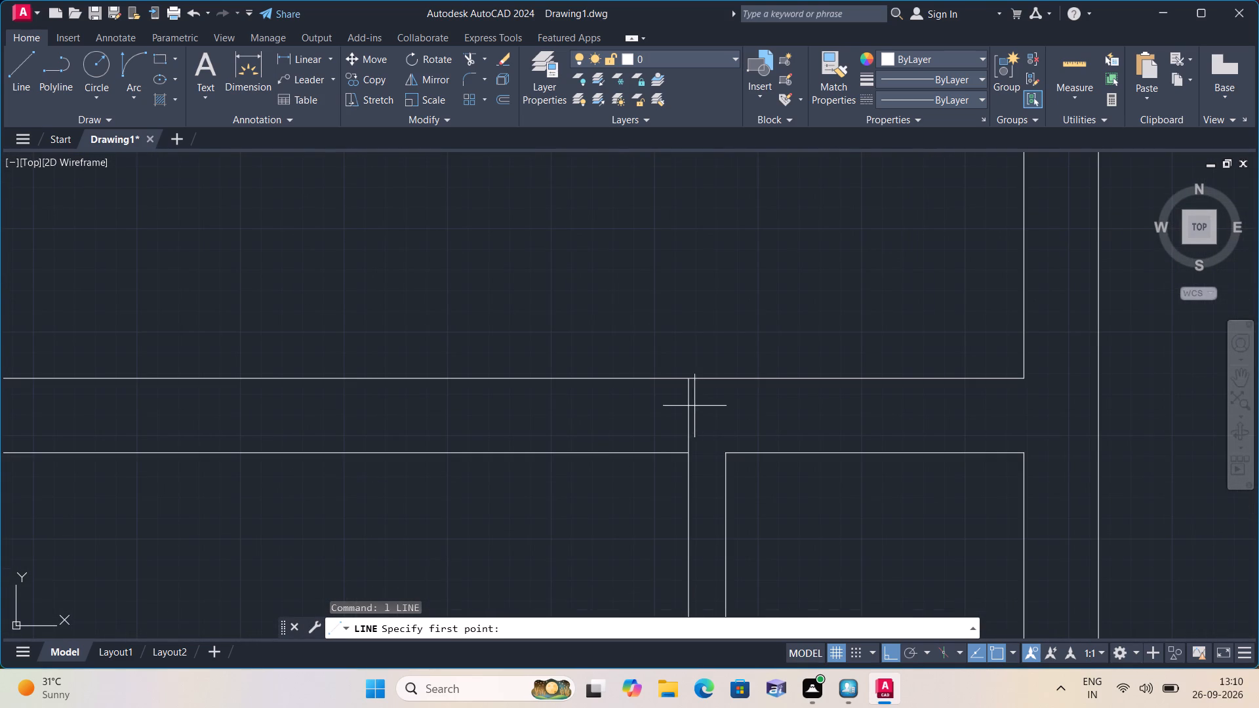
click(692, 378)
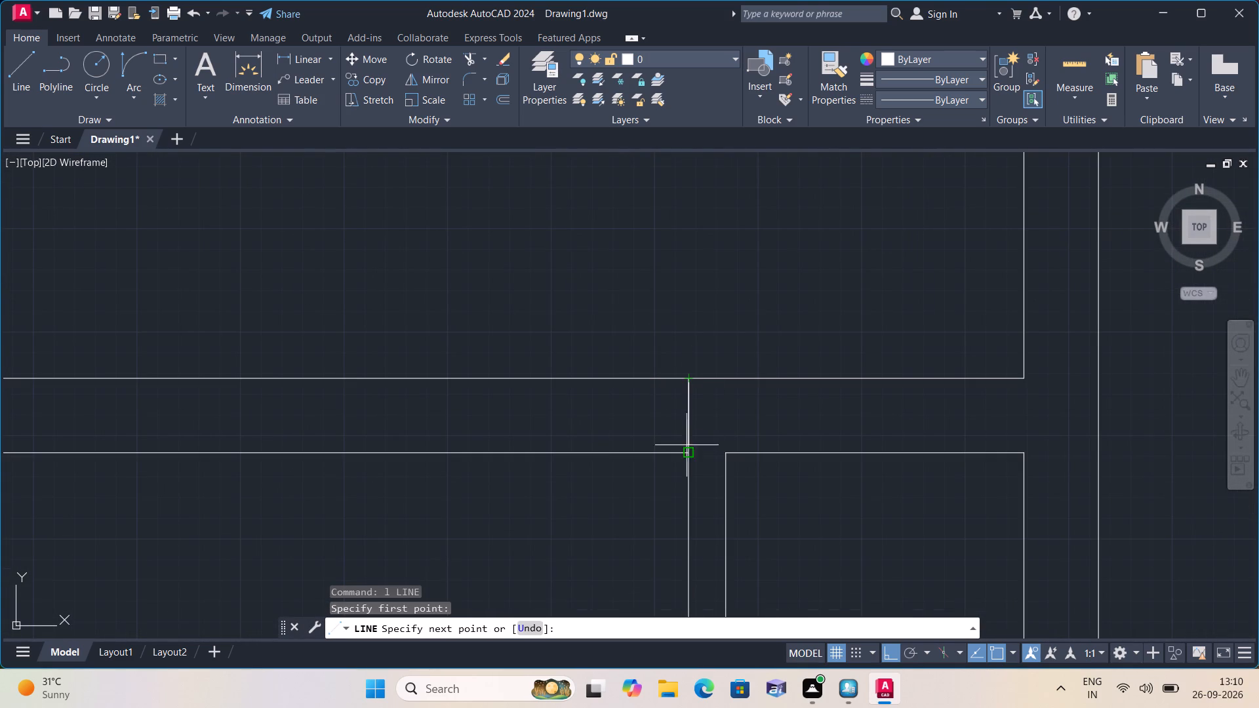
click(686, 454)
key(space)
Draw consecutive 2", 2' and 2" line segments from that cross line's midpoint, running along the wall away from the left divider.
key(space)
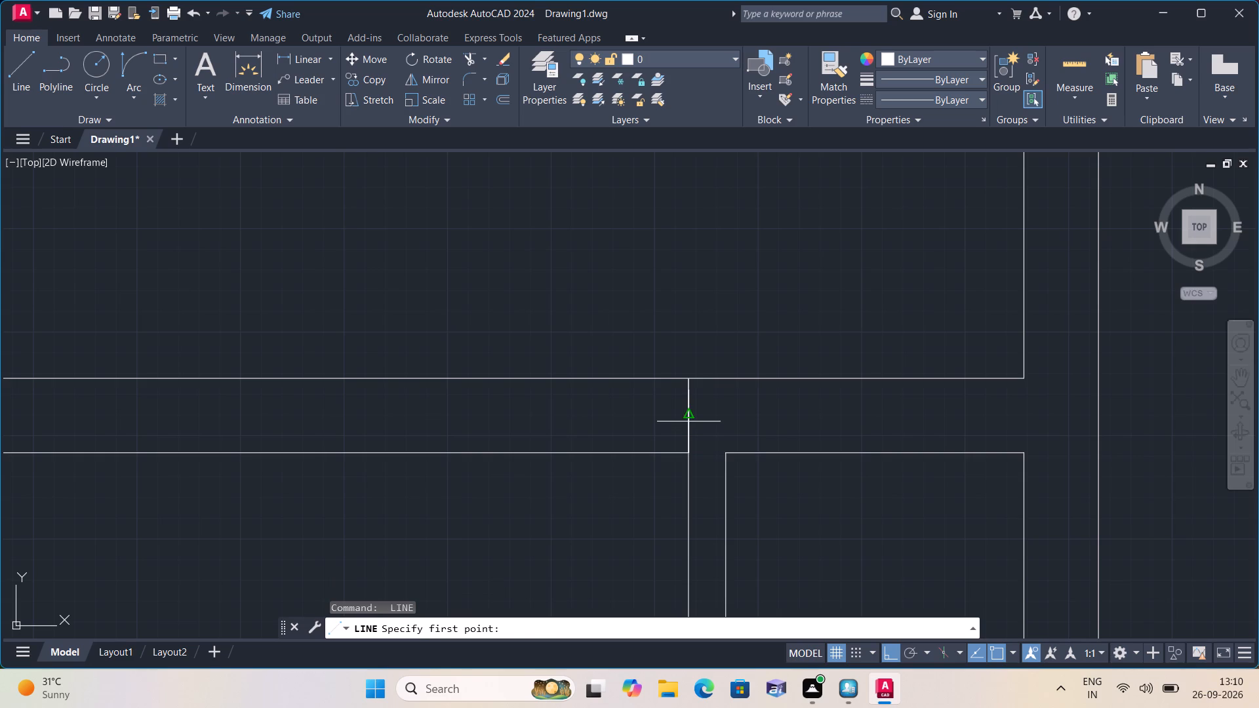
click(689, 416)
key(2)
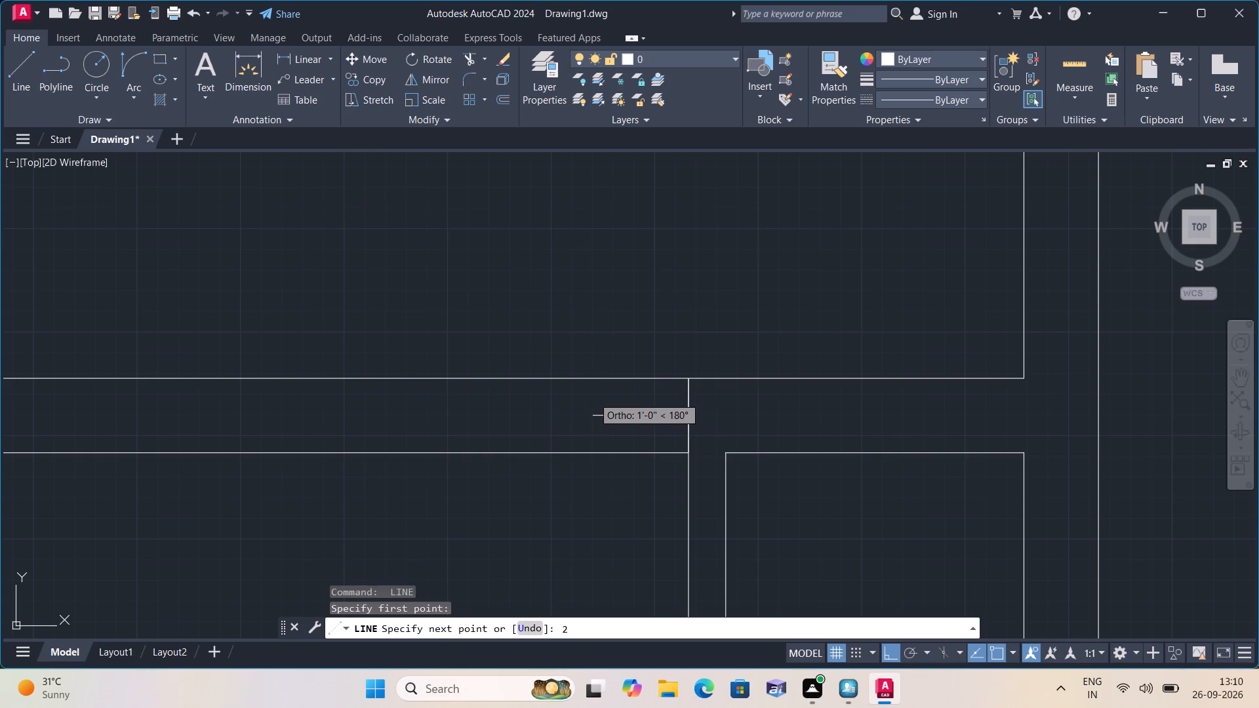
text(")
key(space)
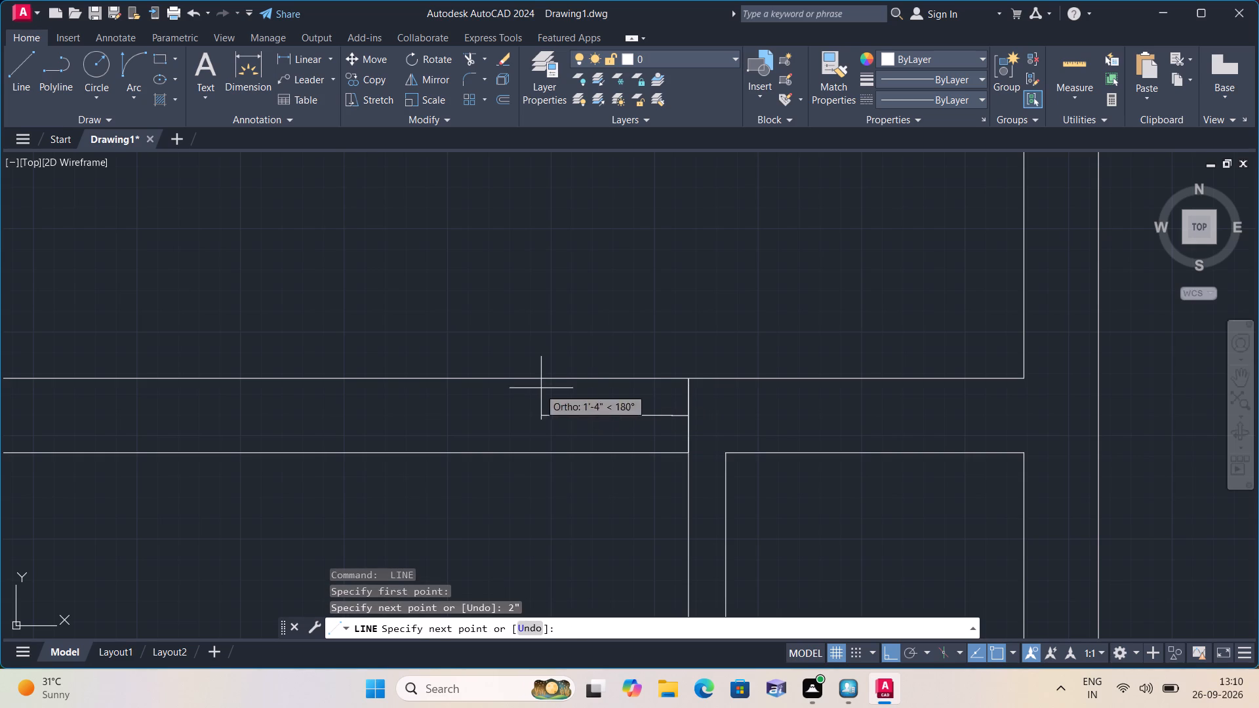
text(2')
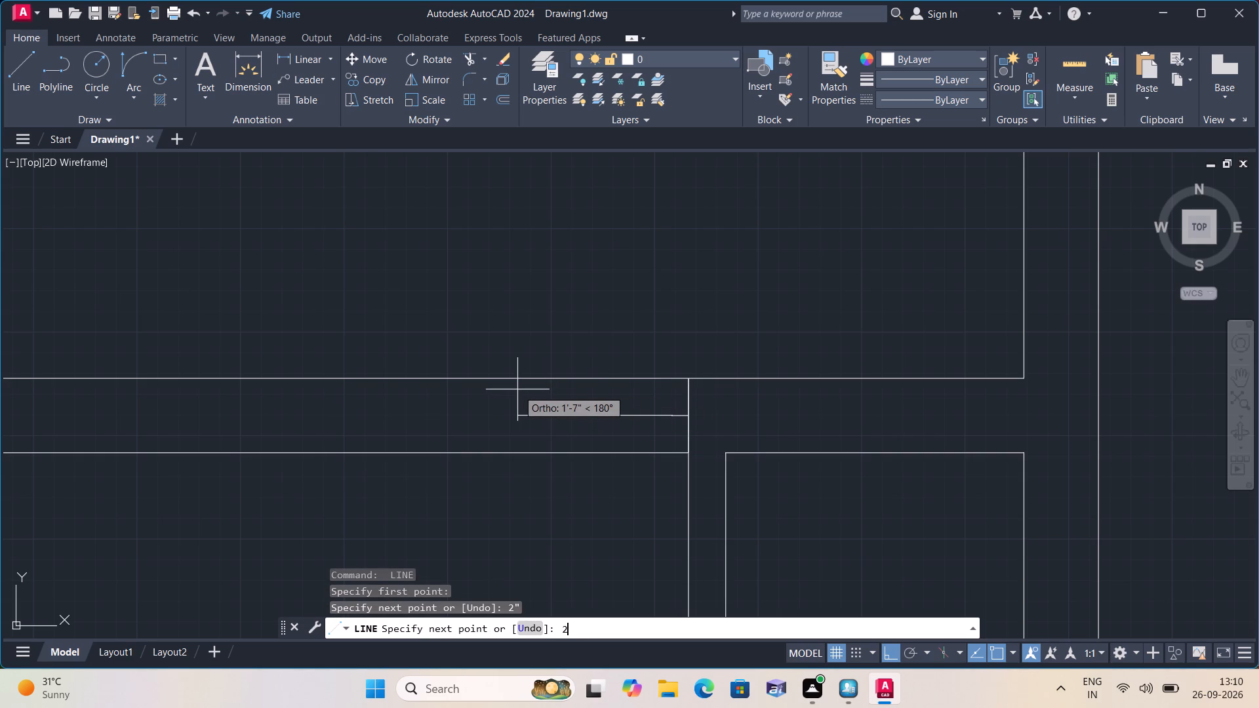
key(space)
key(2)
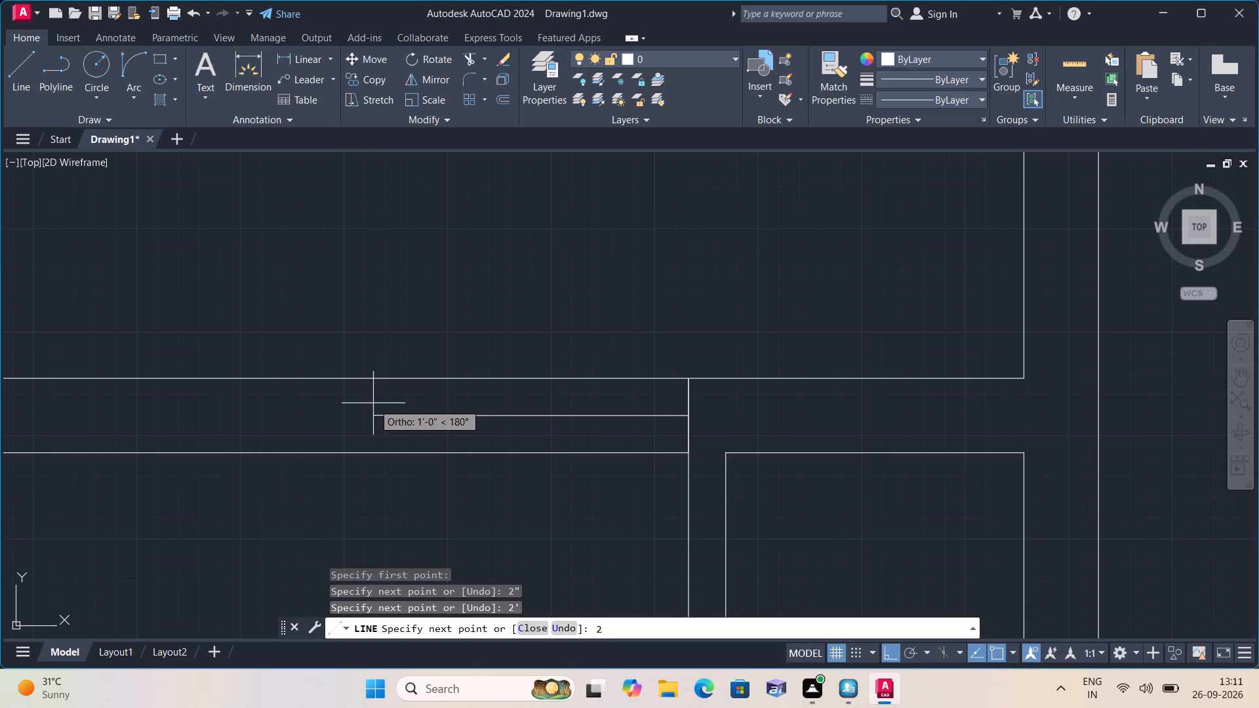
key(shift+quotedbl)
key(space)
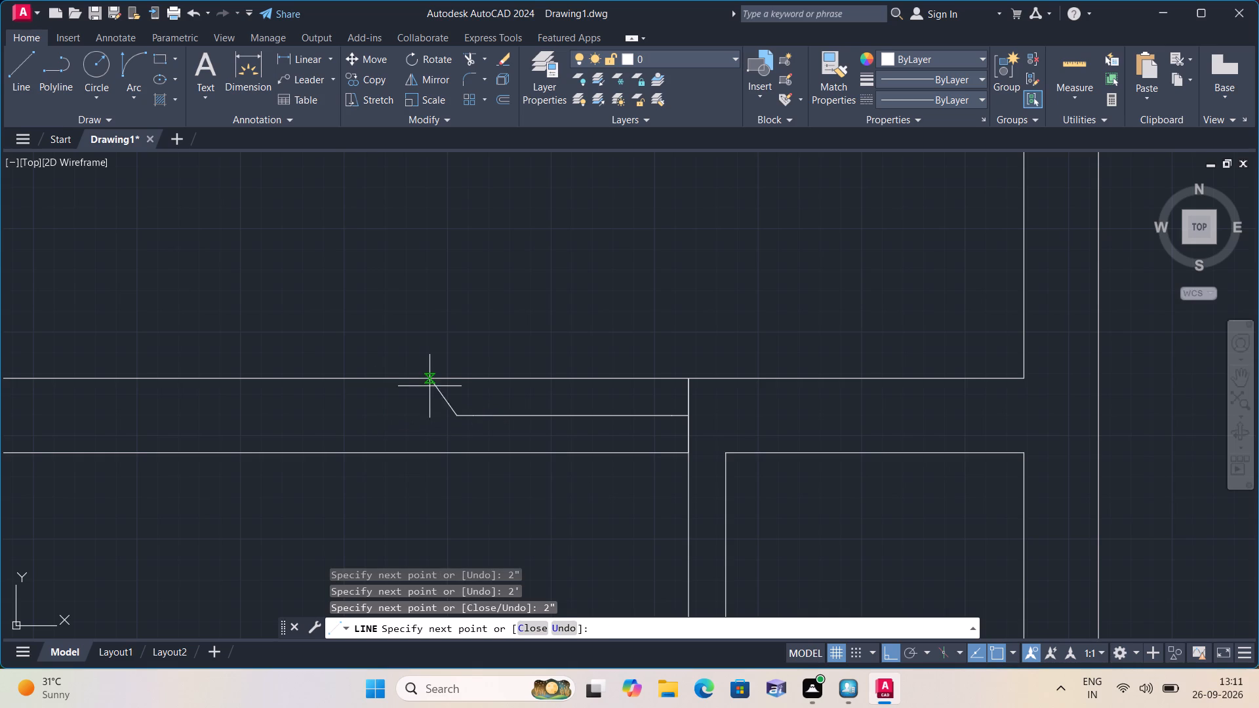
Draw a full jamb line across the wall thickness at the far end of the three segments.
click(456, 378)
key(space)
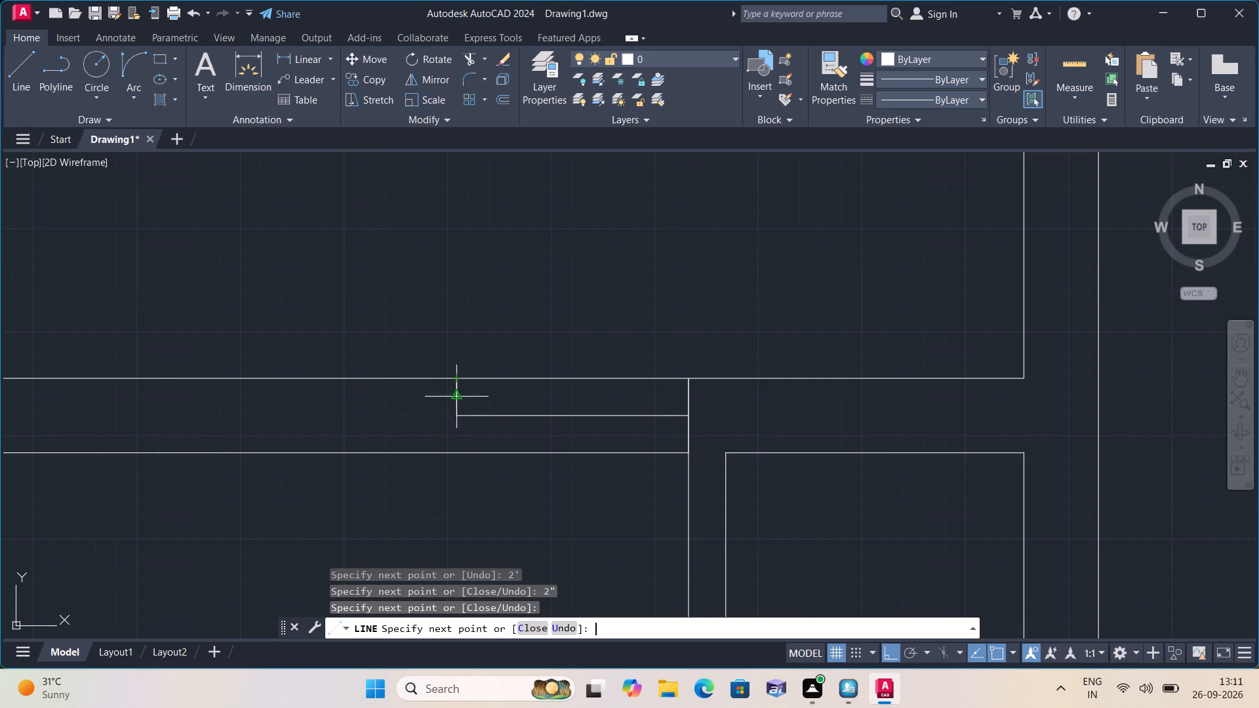
key(space)
click(452, 414)
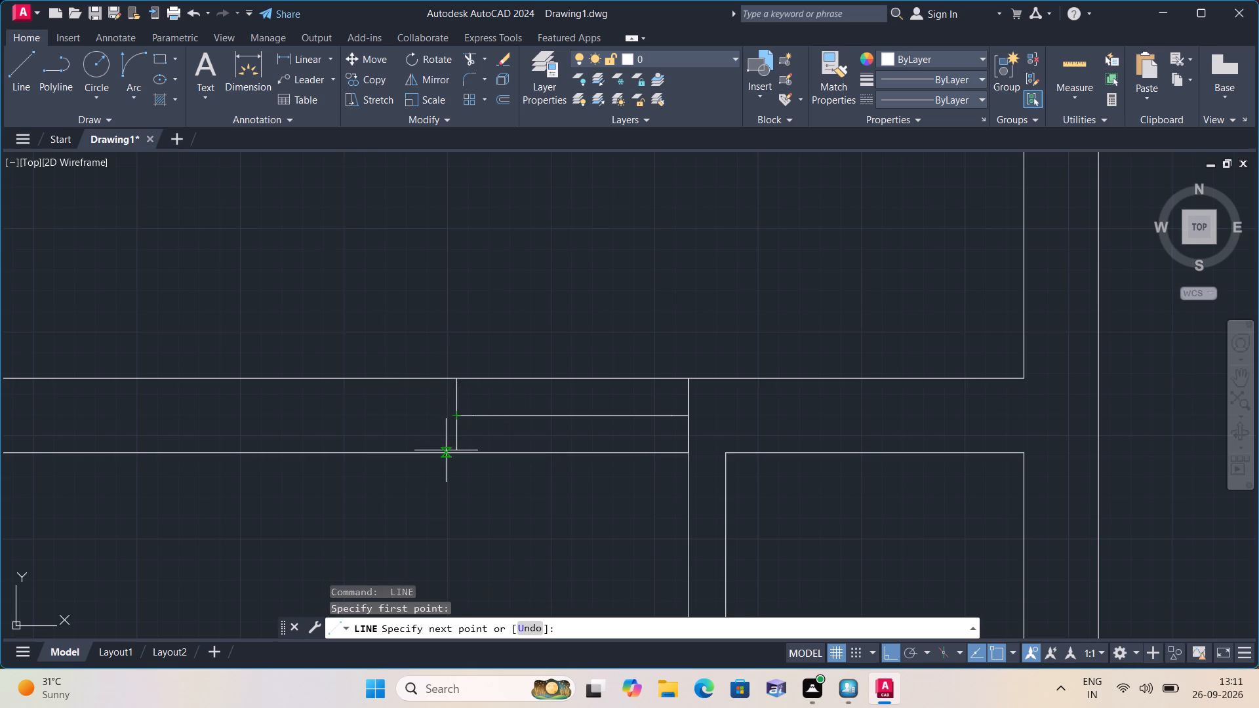
click(449, 453)
key(space)
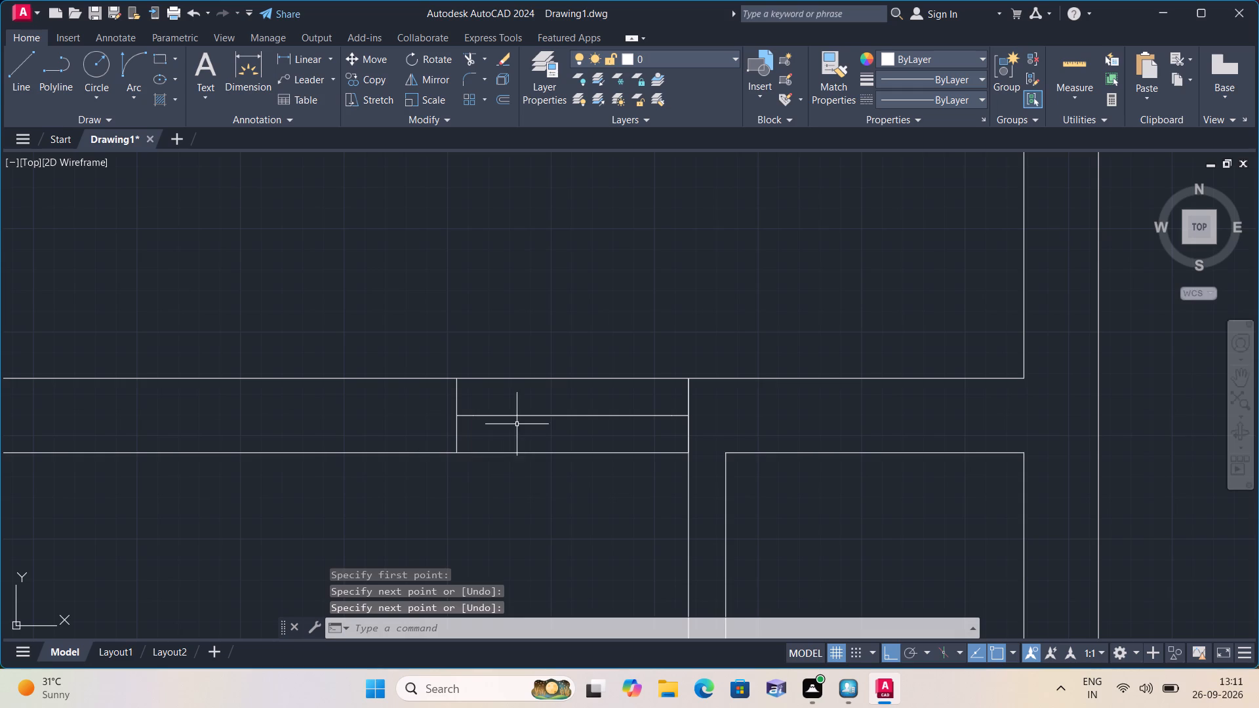
Erase the middle 2' segment and the short cross line at the divider, keeping both 2" stubs.
click(542, 416)
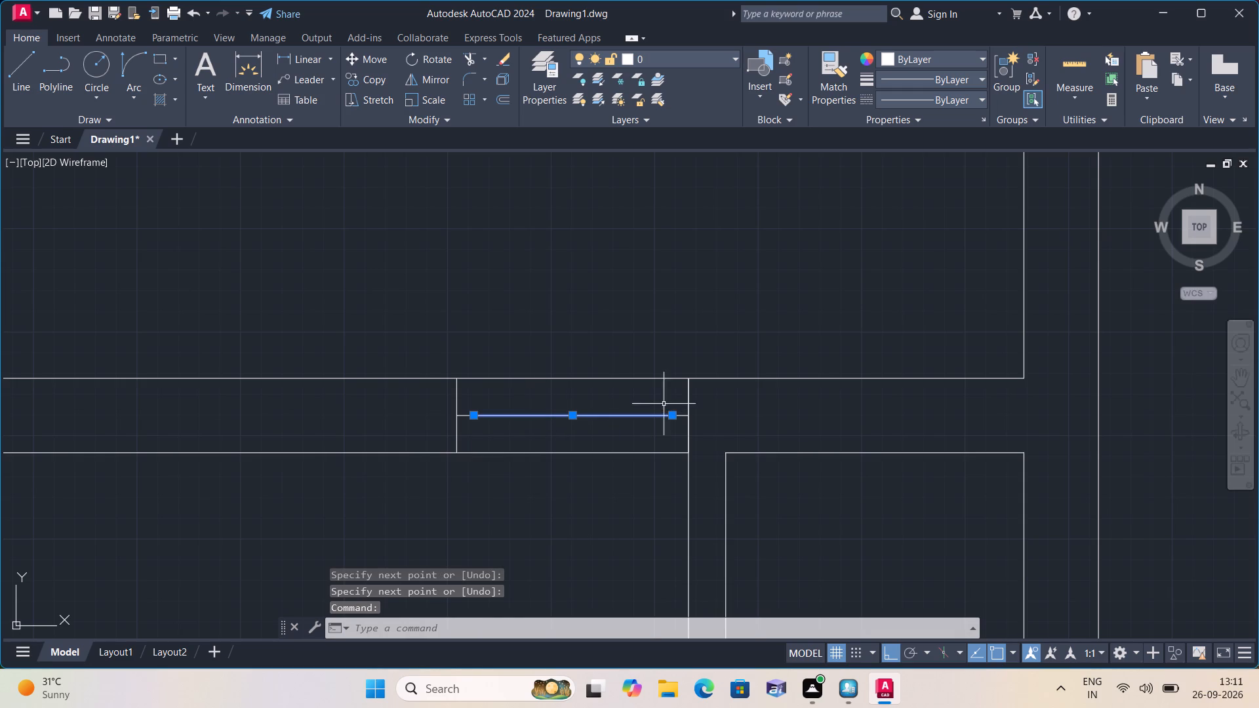
click(689, 401)
key(Delete)
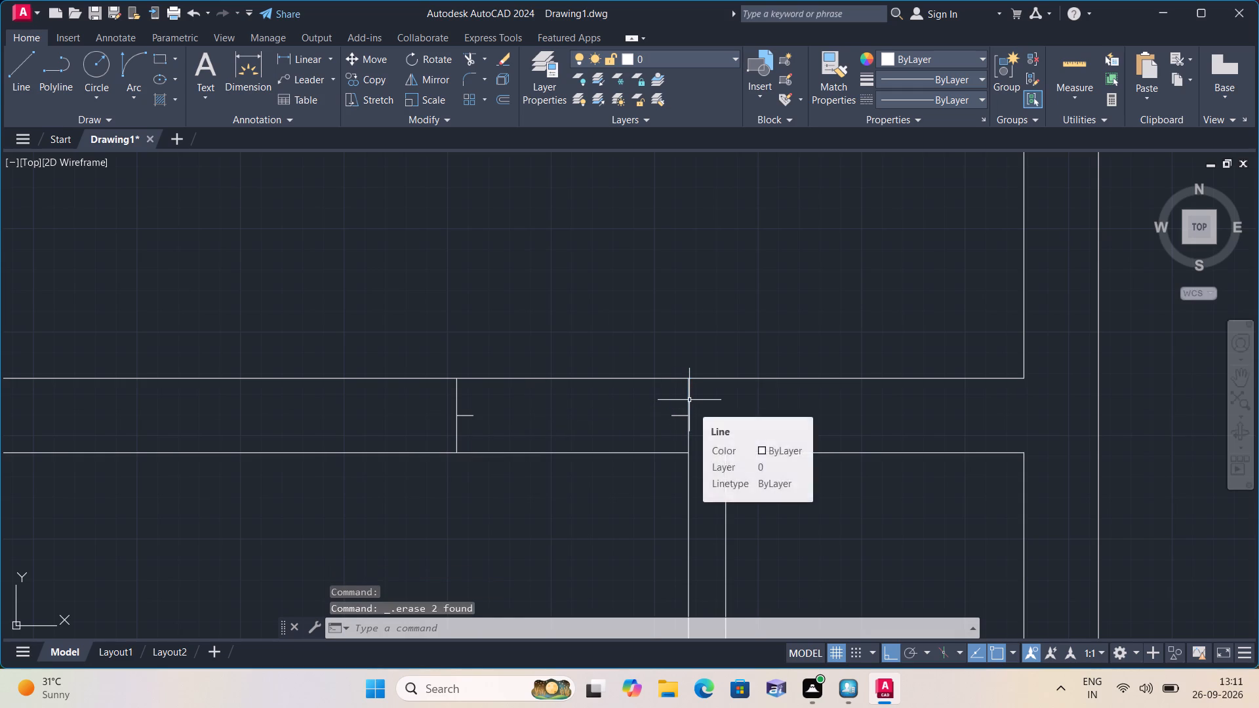
Draw a 2' door leaf line down into the strip from the end of the 2" stub beside the left divider.
key(l)
key(space)
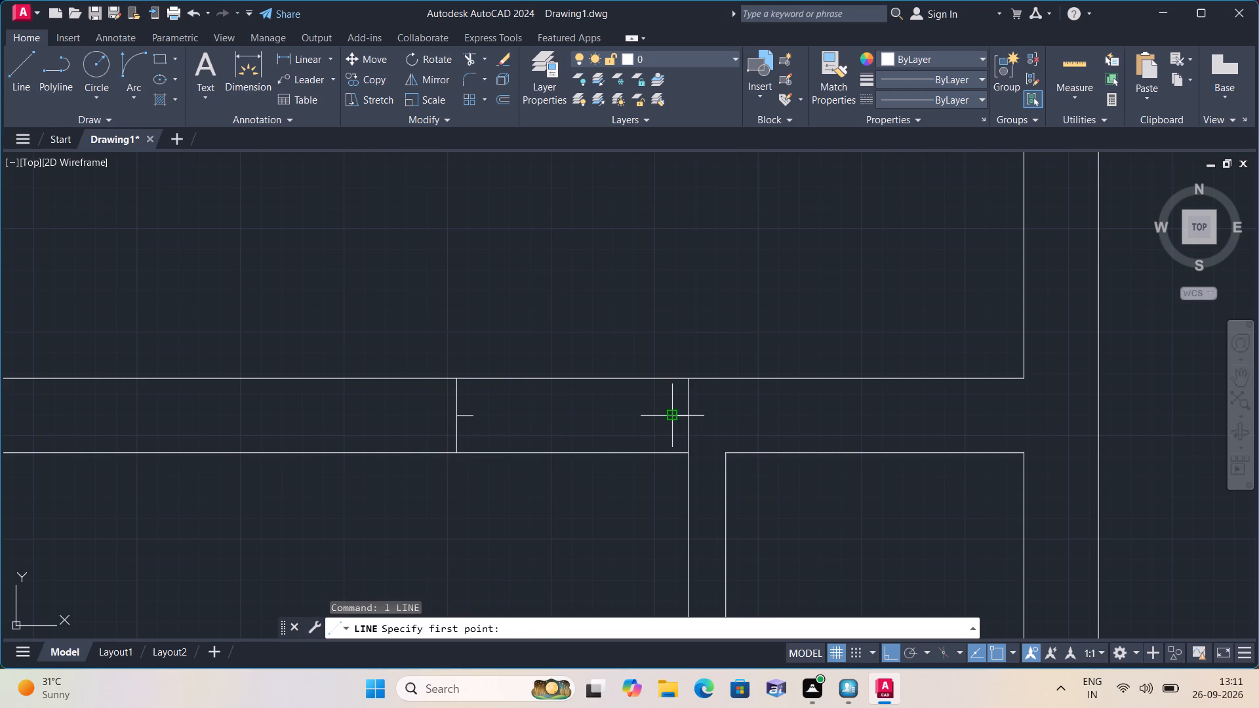
click(671, 418)
key(2)
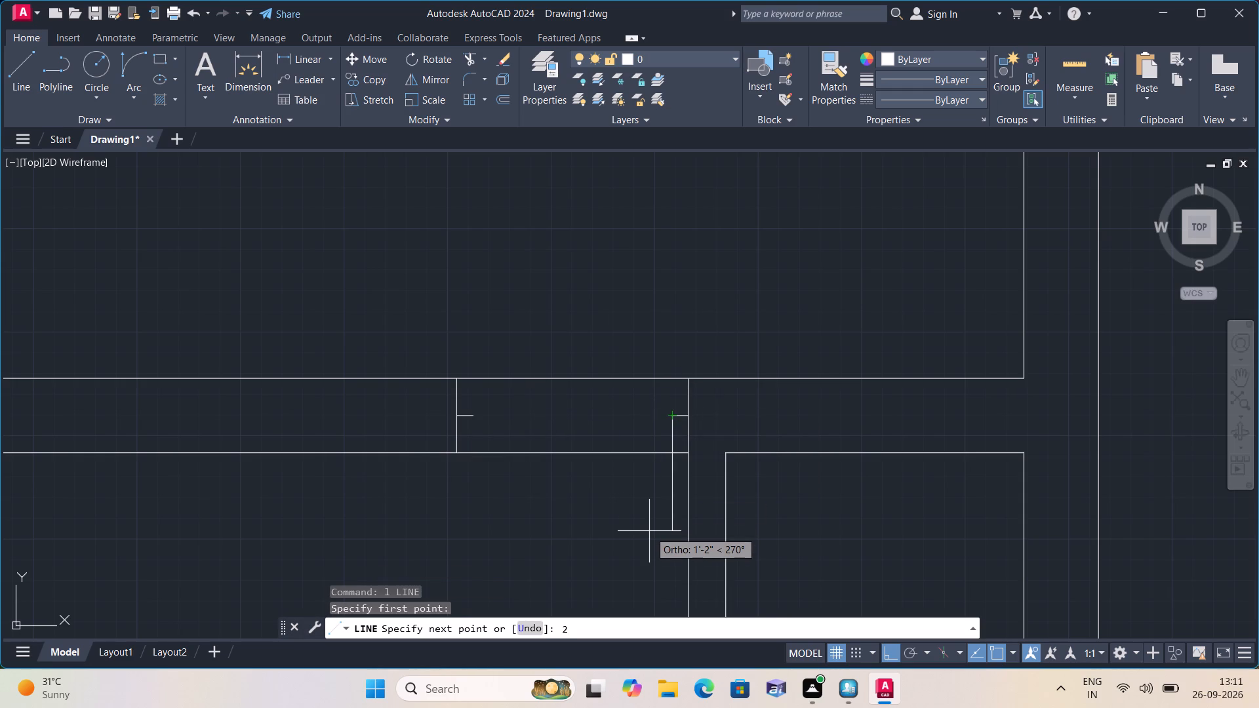
text(')
key(space)
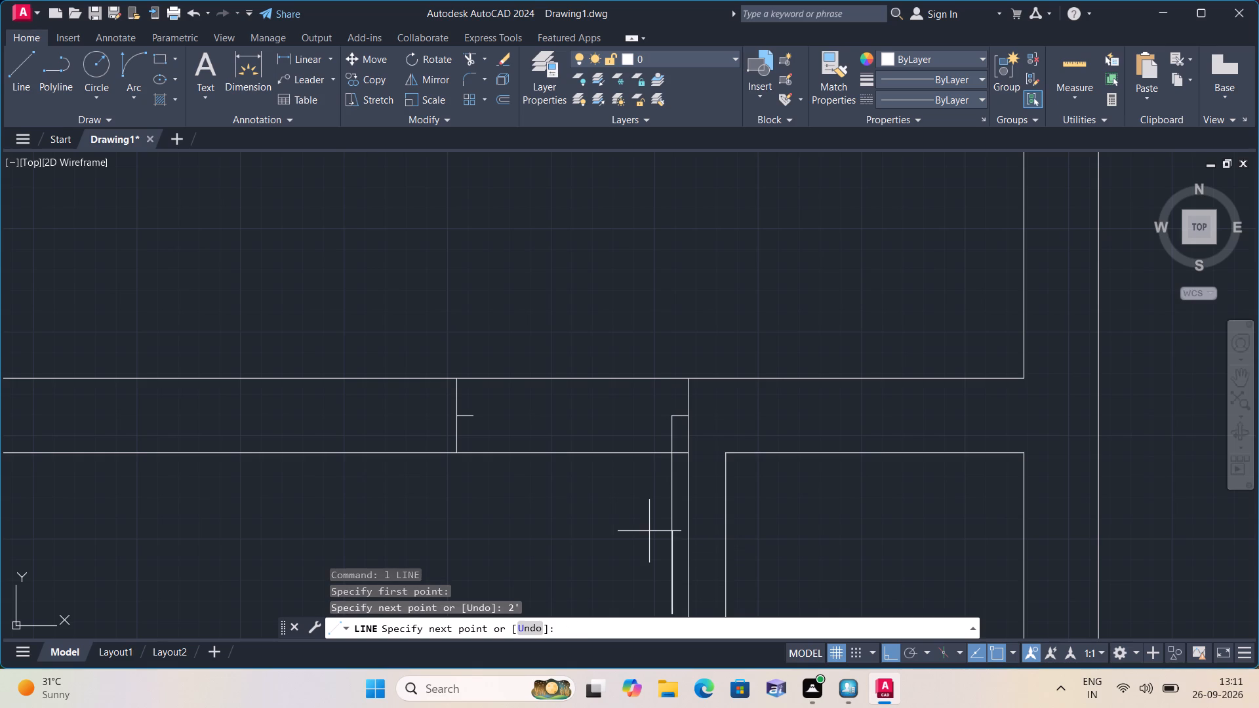
key(Escape)
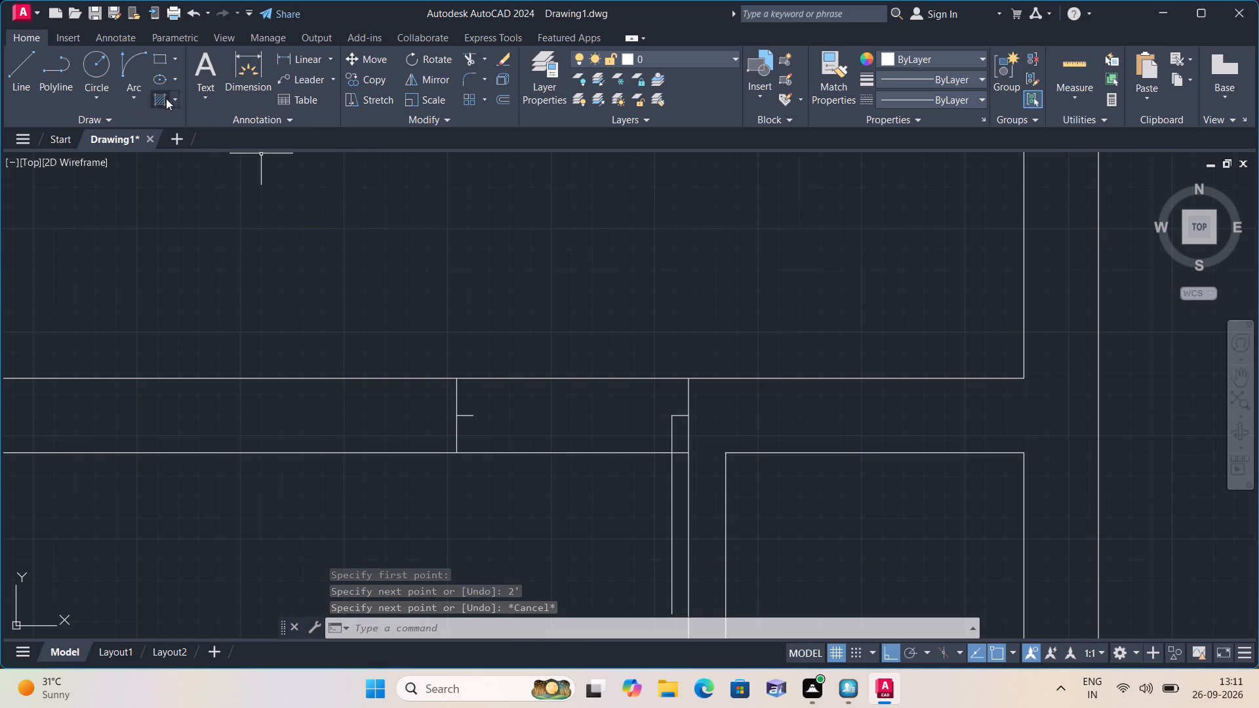
Draw the door swing as a Start, End, Direction arc from the leaf's lower end to the opposite 2" stub's end, curving as a quarter circle.
click(139, 101)
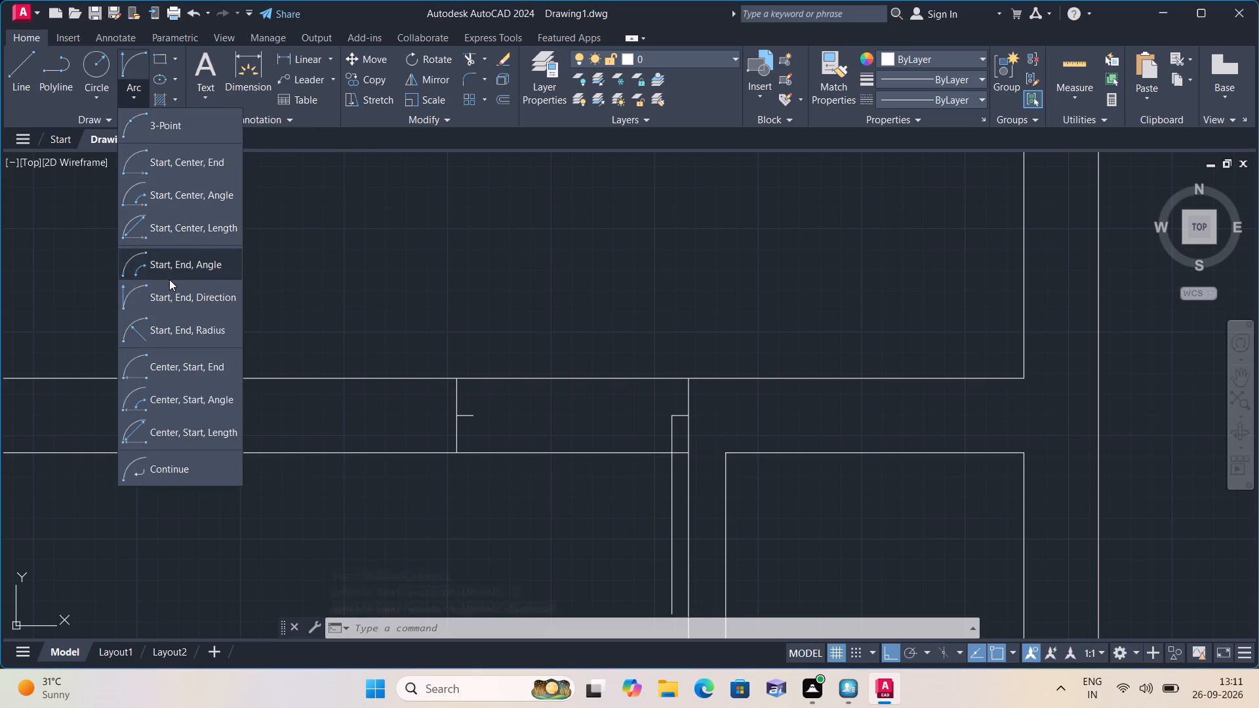
click(169, 290)
middle_drag(403, 492, 386, 372)
scroll(390, 398, down, 1)
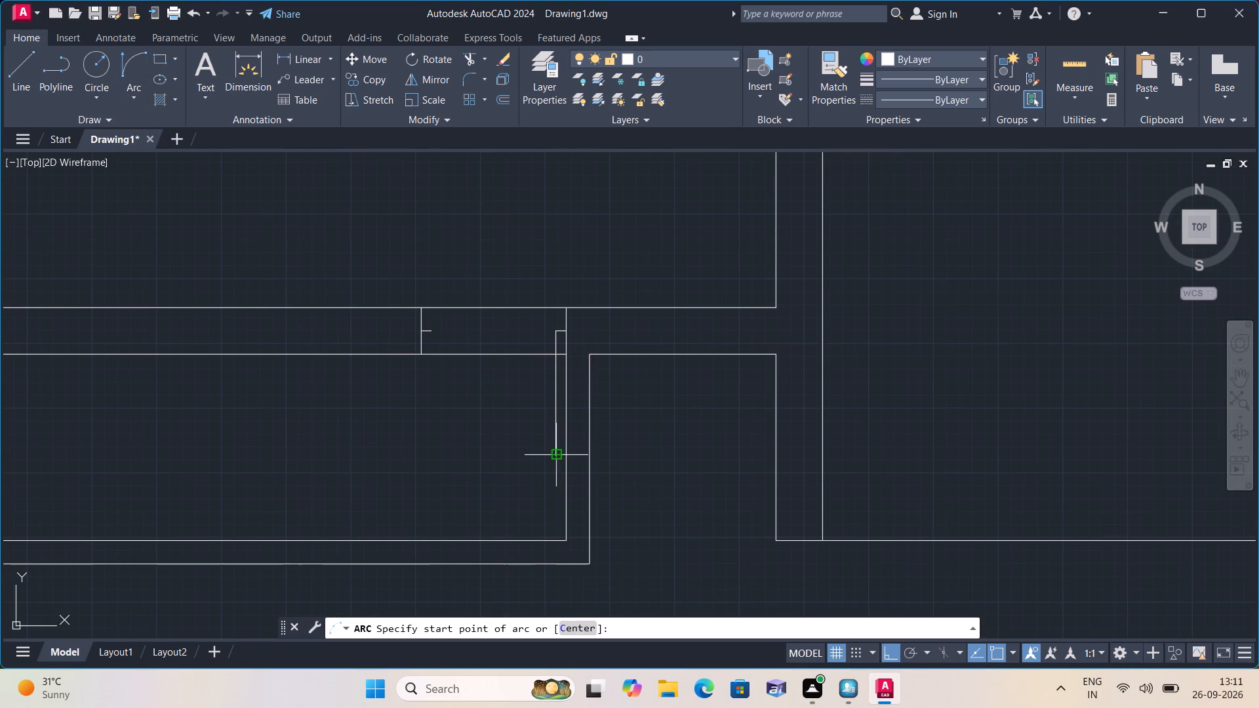
click(553, 456)
scroll(510, 394, up, 1)
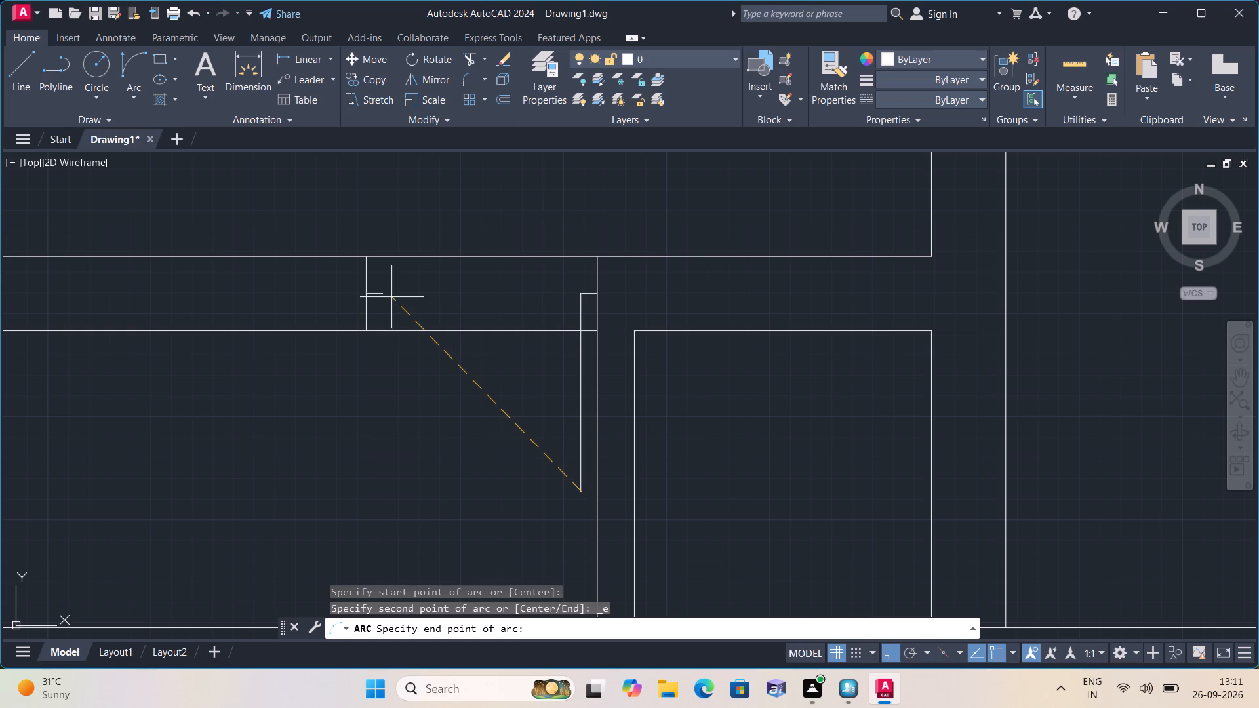
click(383, 296)
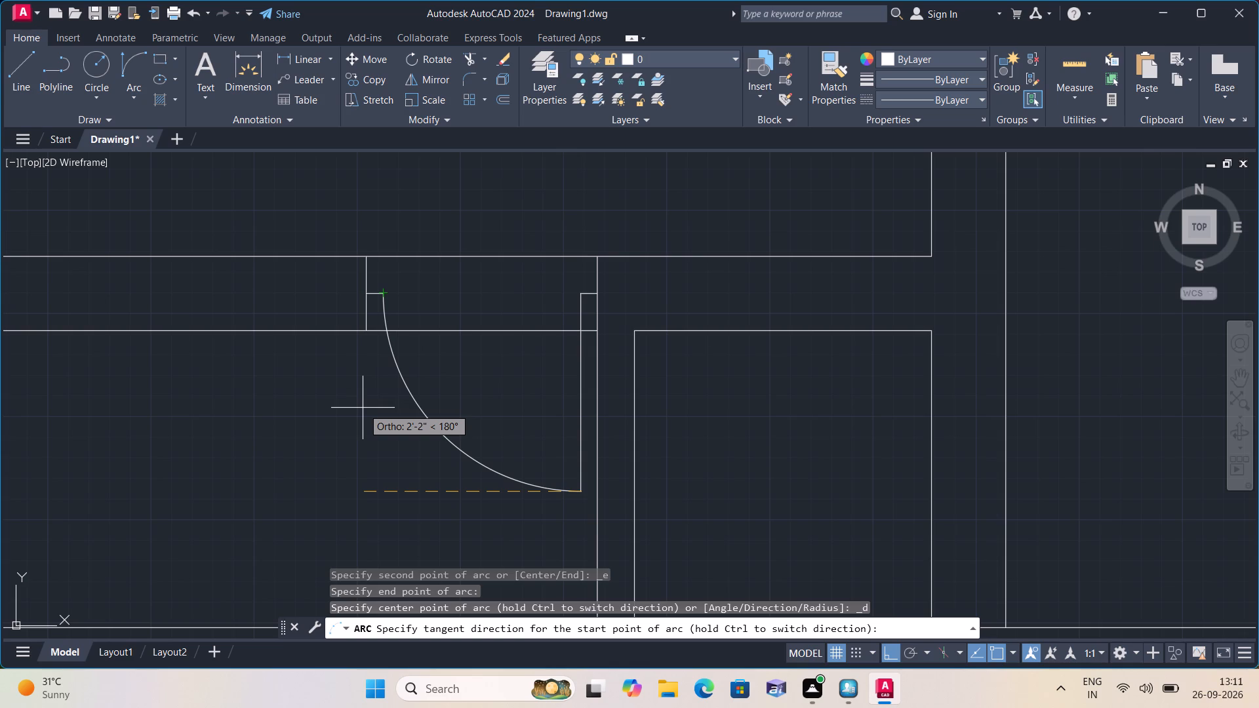
click(363, 408)
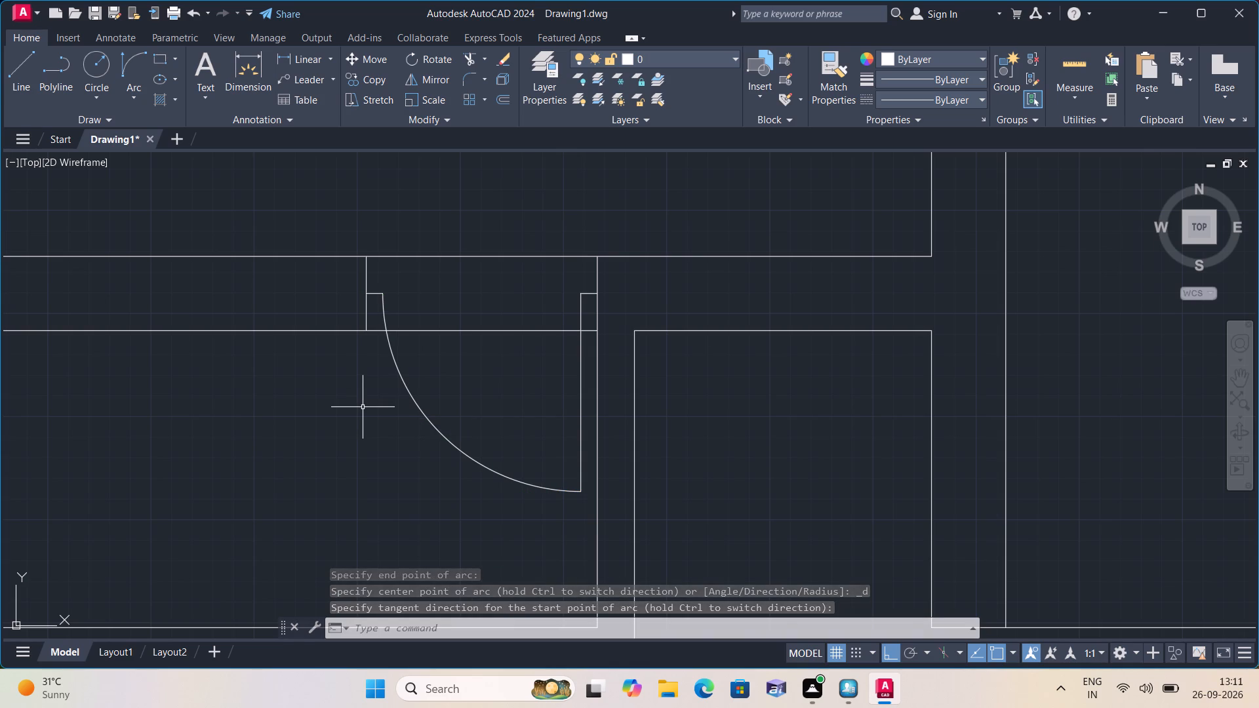
Trim both wall lines between the jambs of the left front strip's door, including the leftover piece between the leaf and divider.
middle_drag(298, 359, 370, 412)
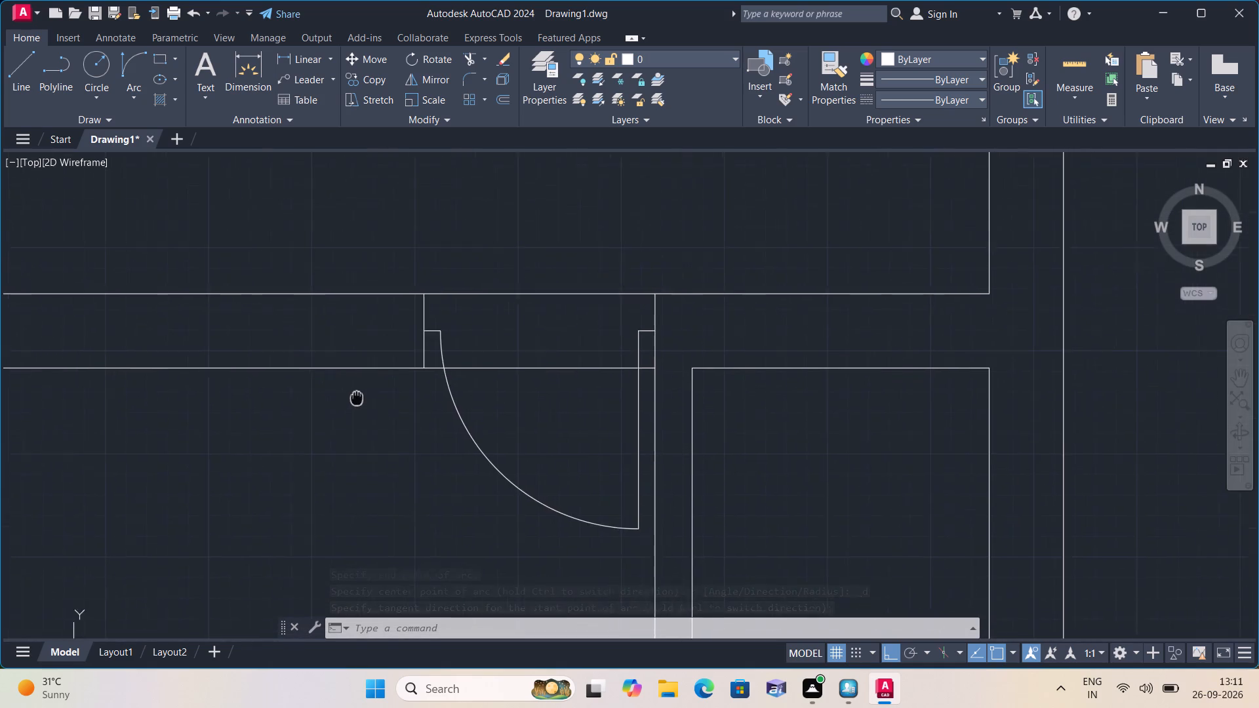
middle_drag(370, 412, 373, 413)
text(tr)
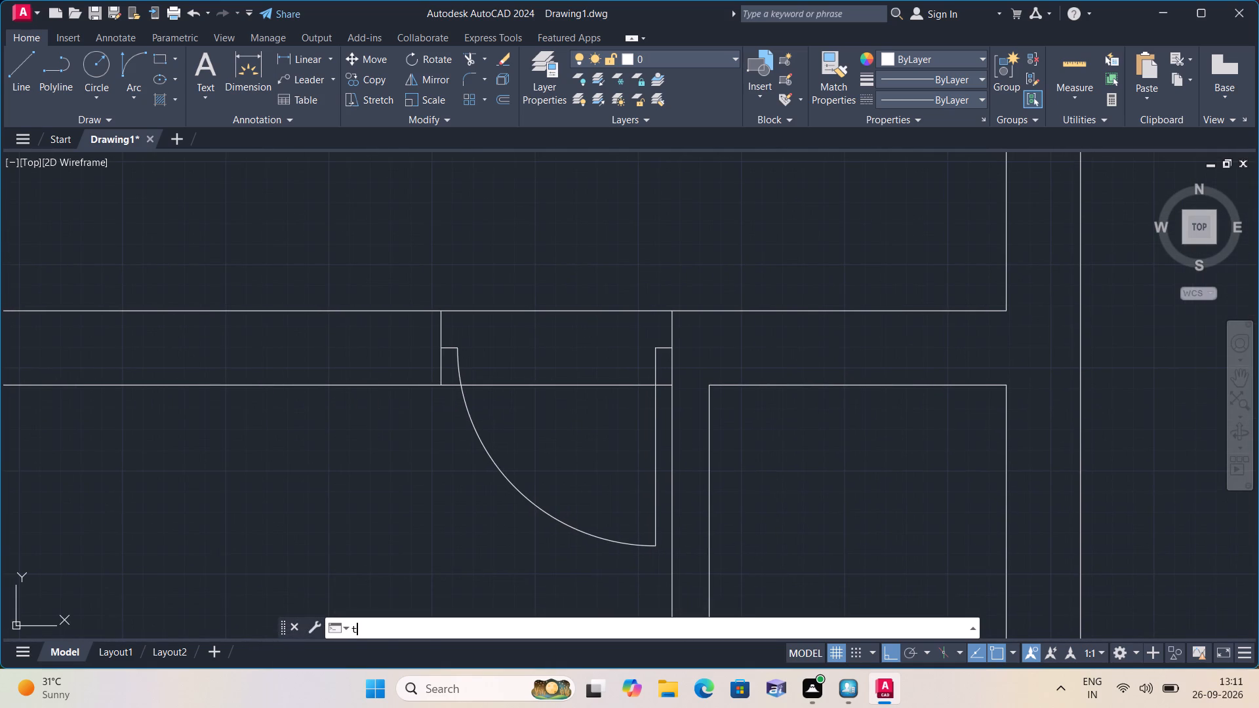
scroll(373, 413, up, 1)
text(im)
key(space)
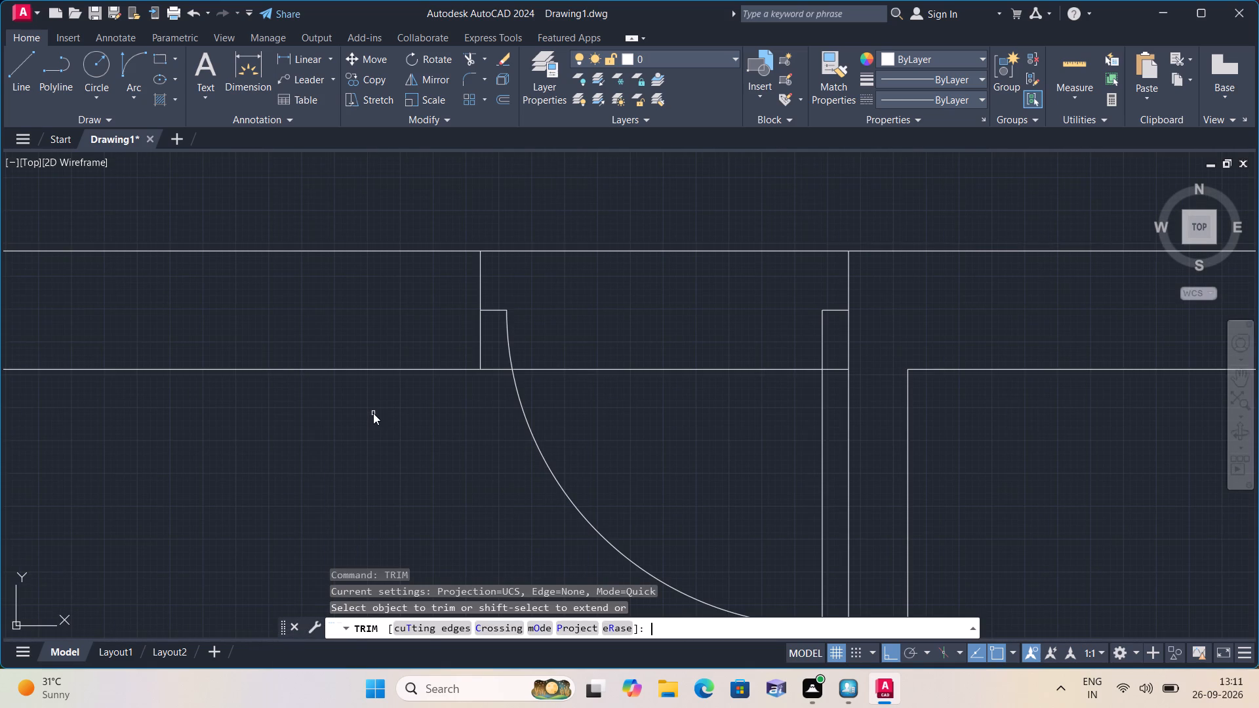
scroll(373, 413, down, 2)
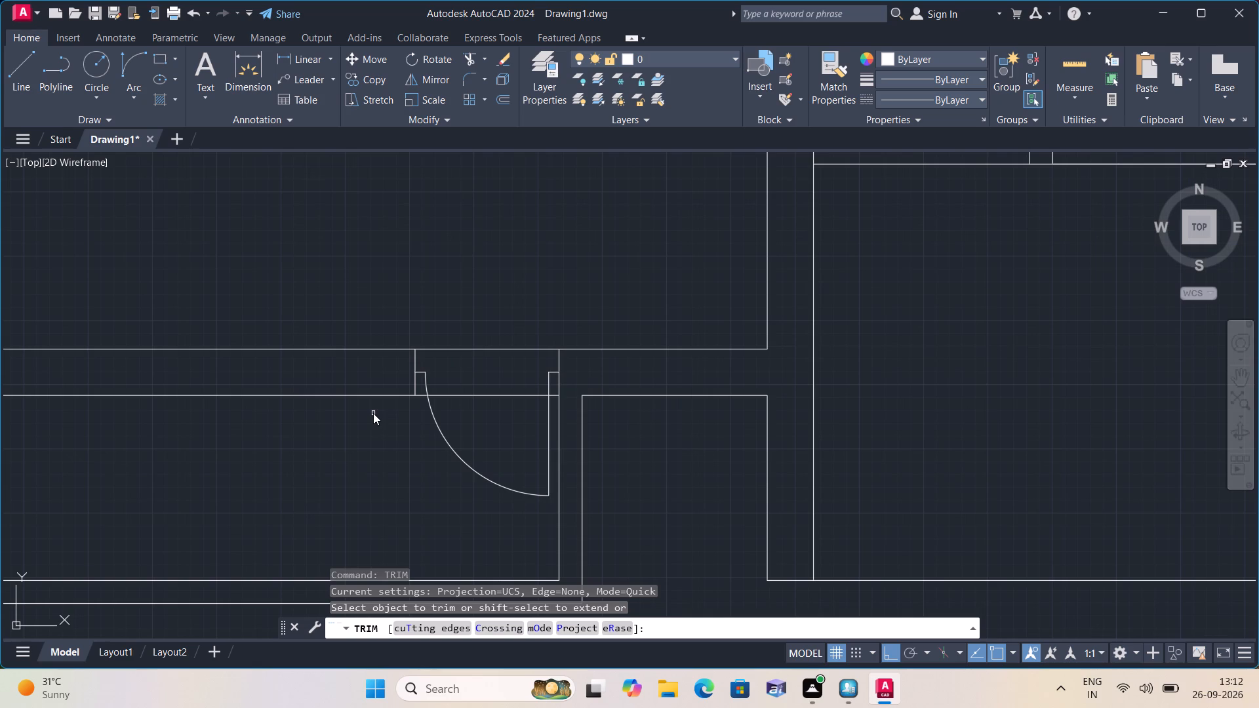
scroll(373, 413, up, 1)
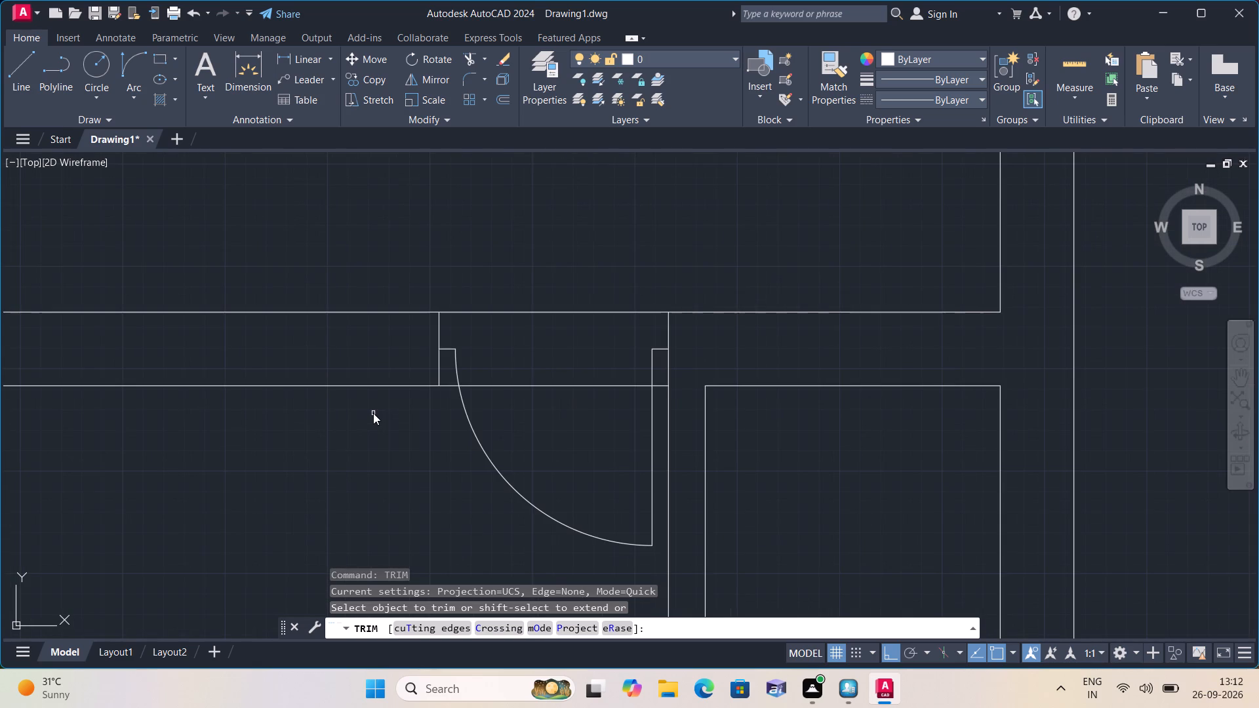
scroll(373, 413, down, 1)
scroll(373, 413, up, 1)
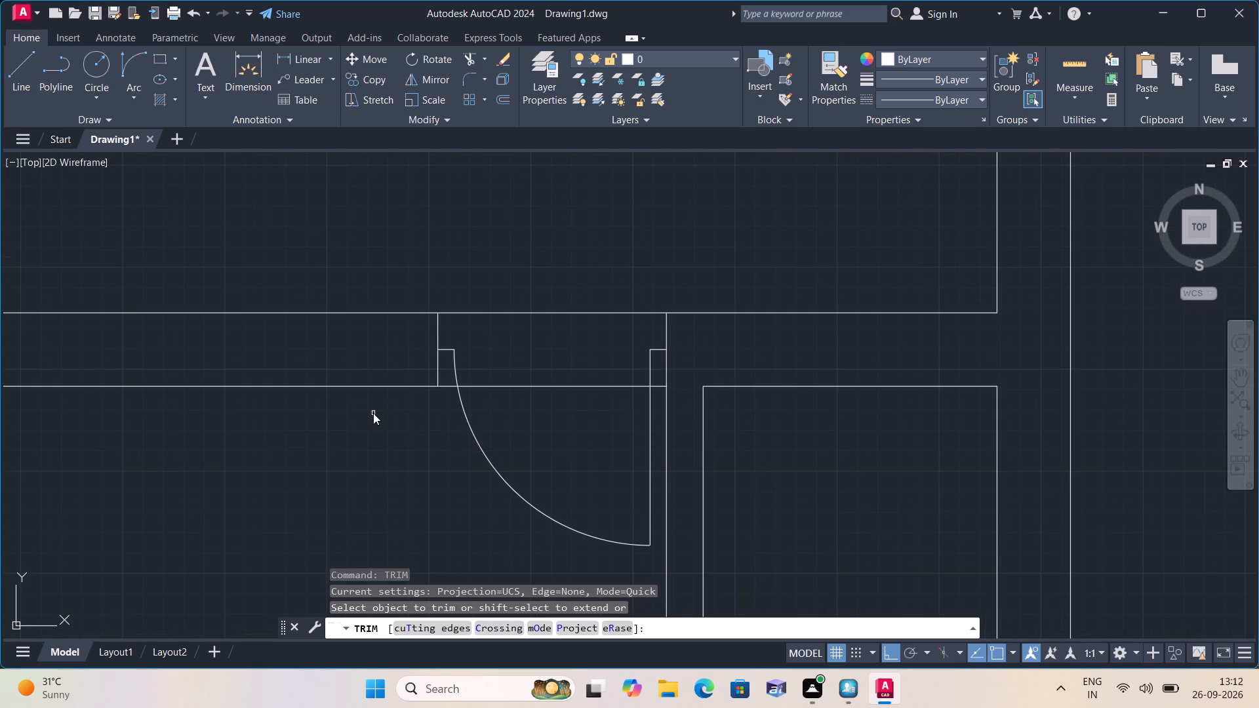
scroll(373, 413, down, 1)
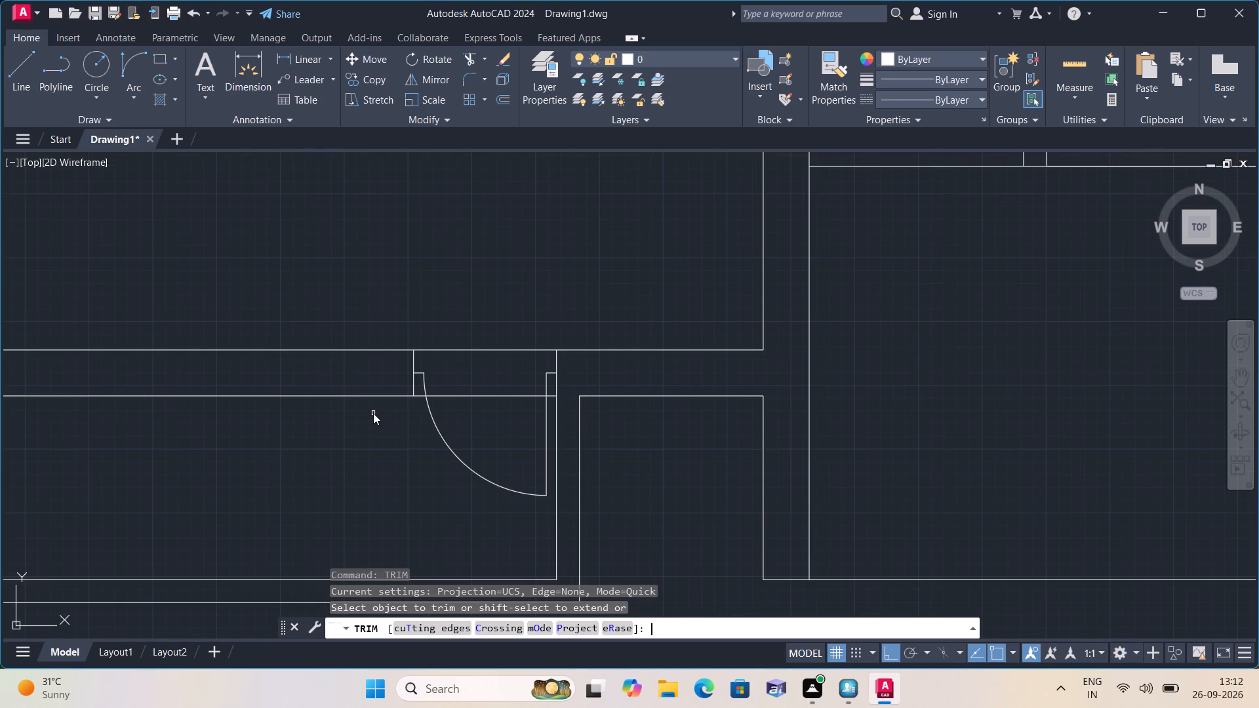
scroll(373, 413, down, 1)
scroll(373, 413, up, 1)
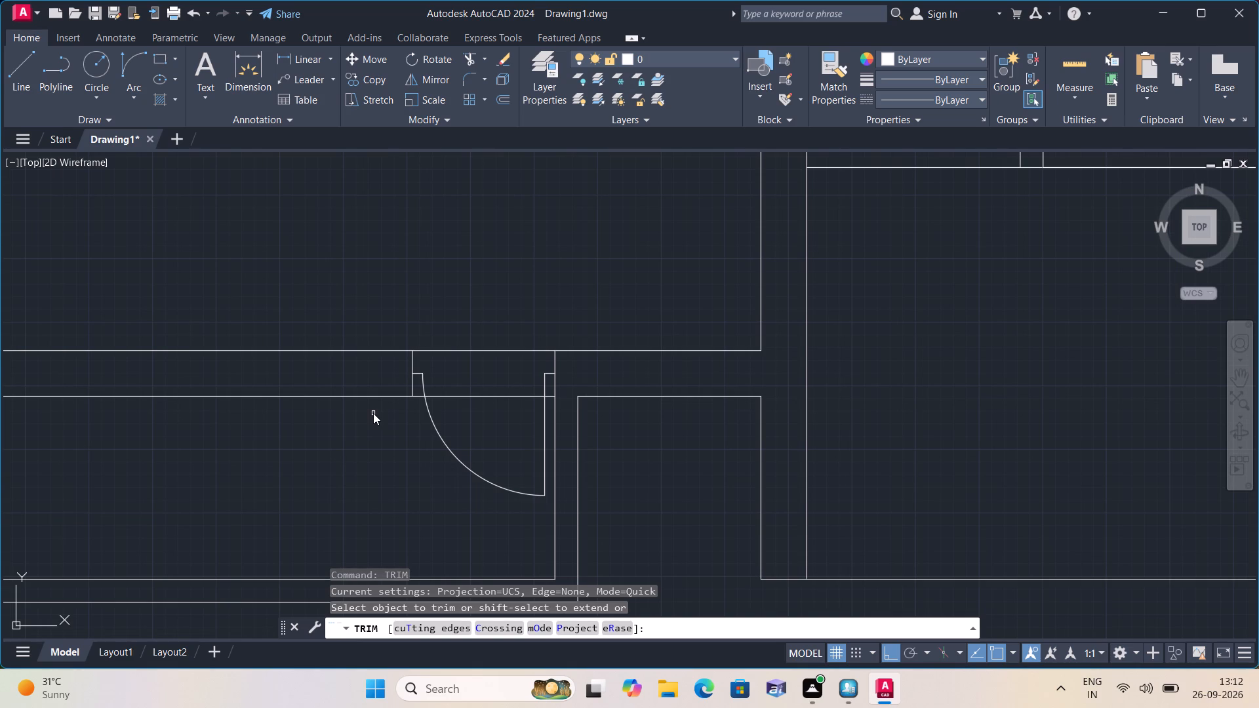
scroll(409, 406, up, 2)
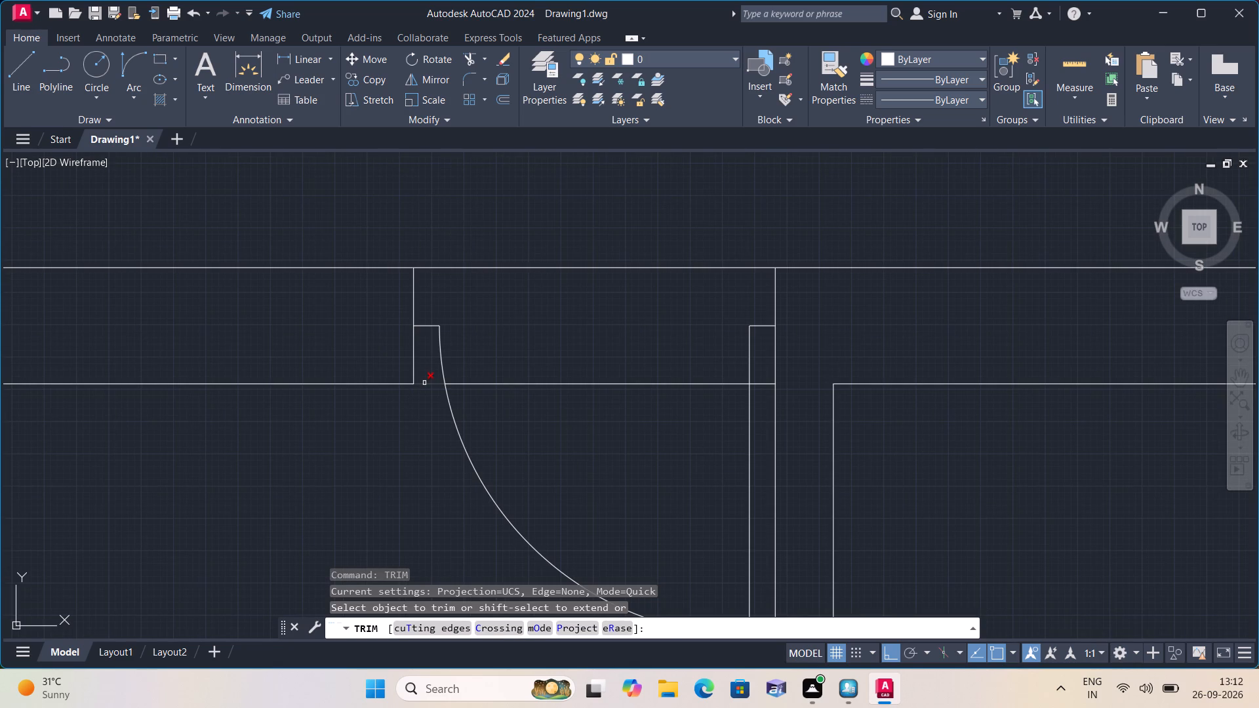
click(424, 383)
scroll(424, 383, down, 1)
click(524, 393)
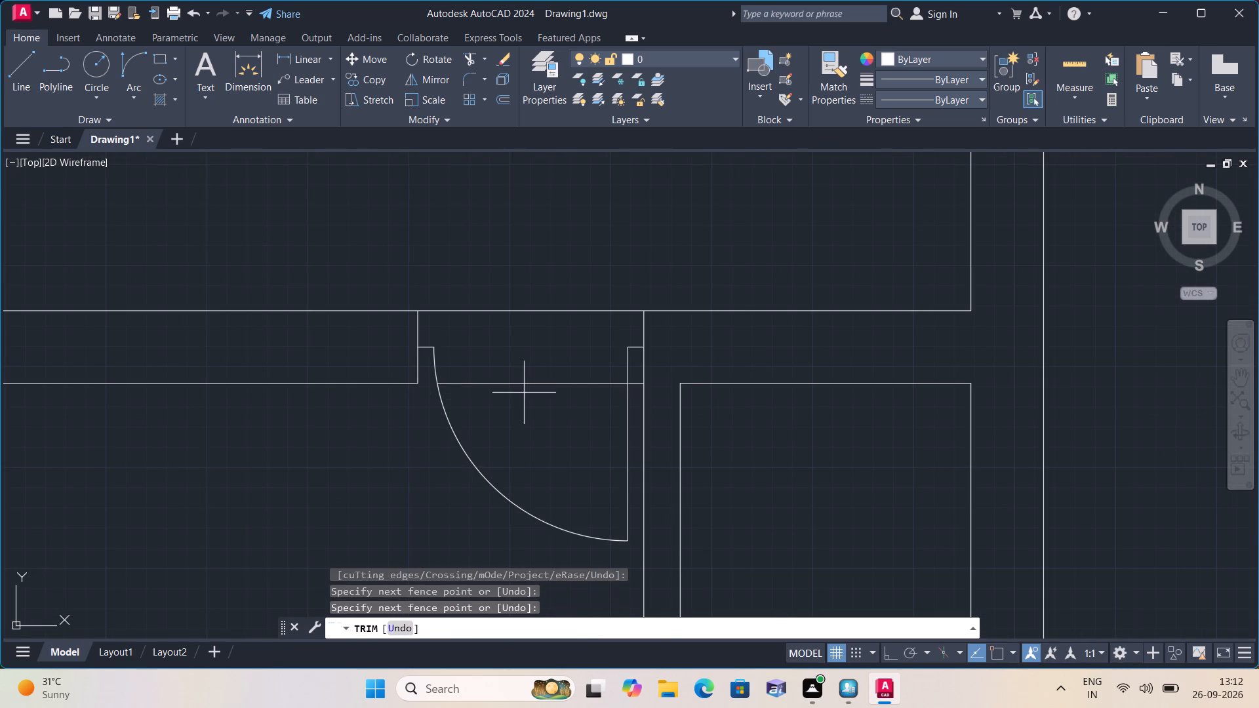
click(546, 285)
scroll(591, 380, up, 2)
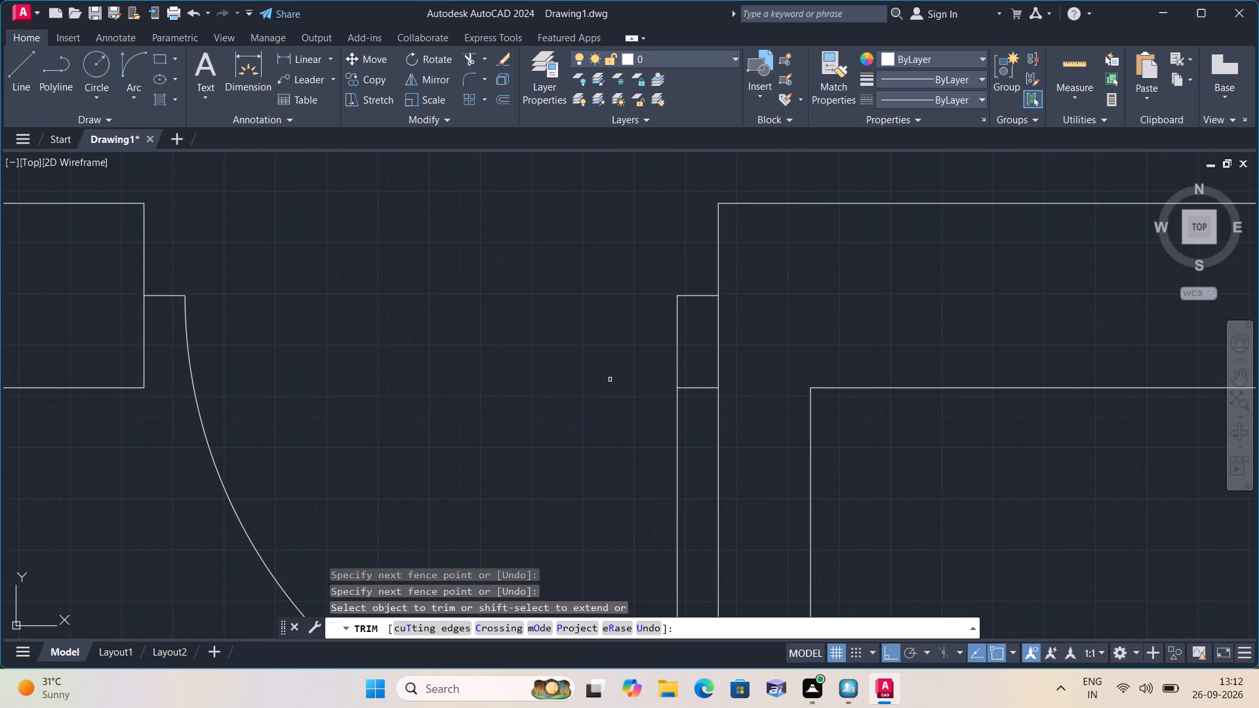
click(689, 389)
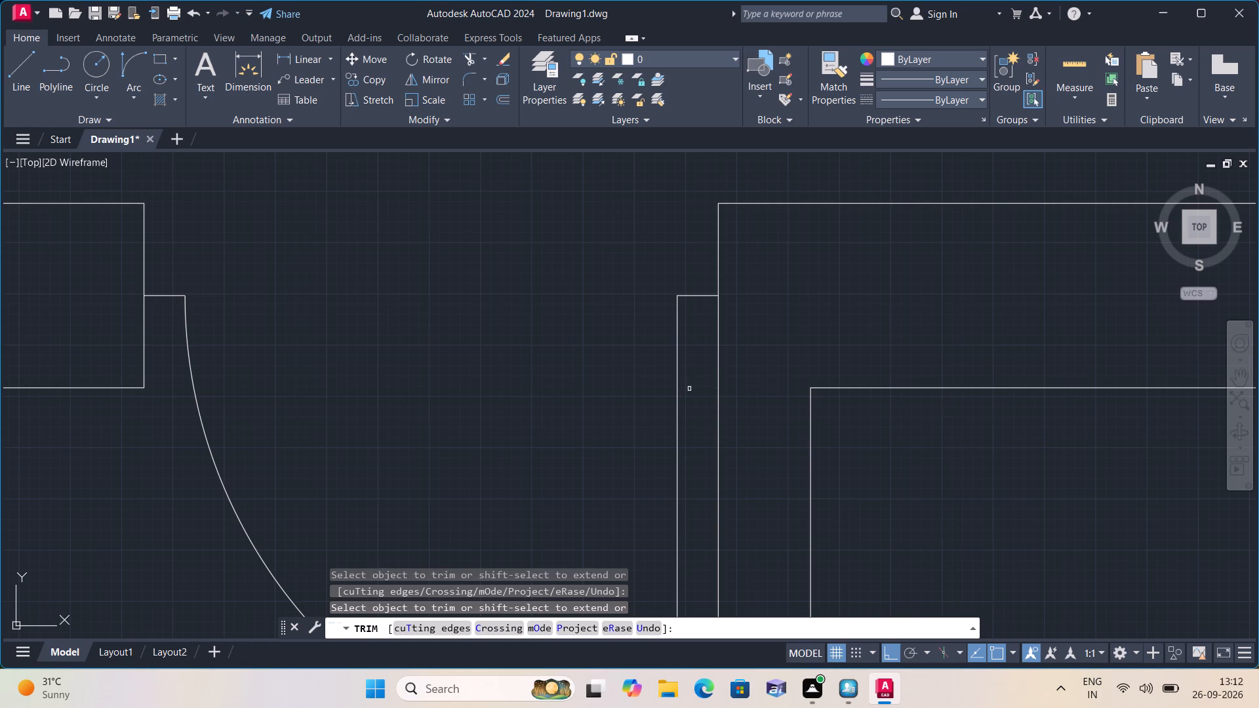
scroll(535, 385, down, 2)
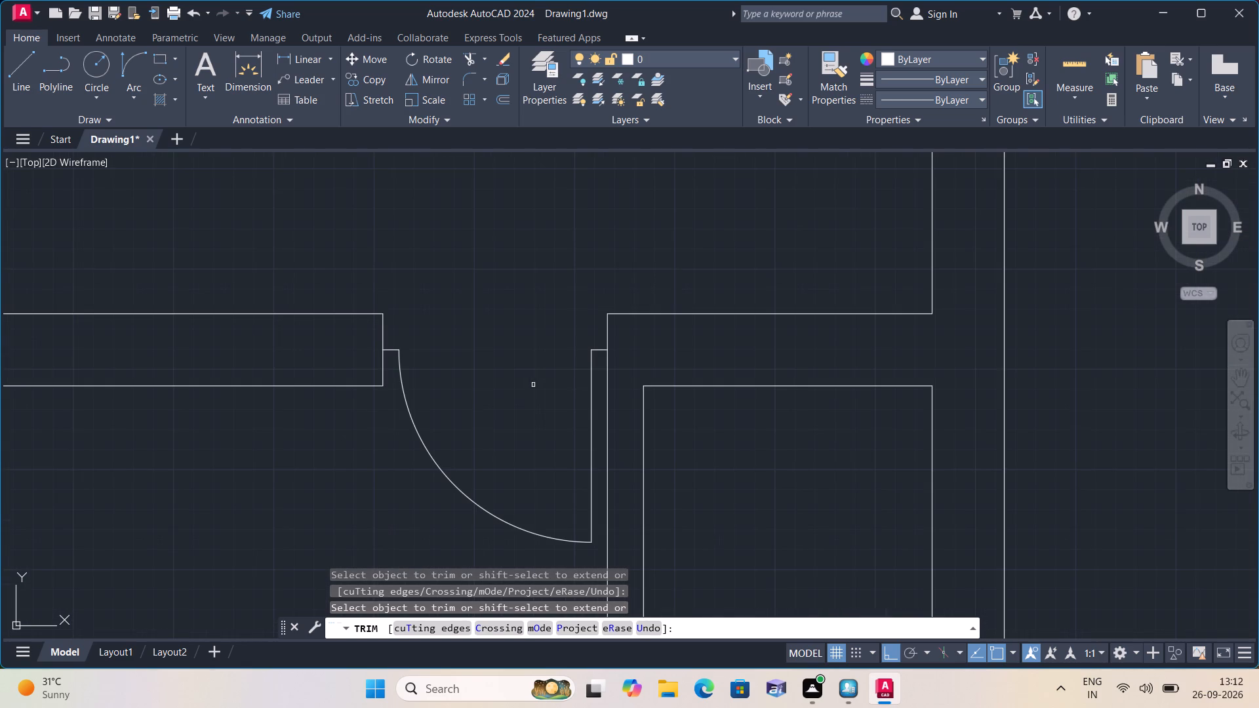
scroll(527, 376, down, 2)
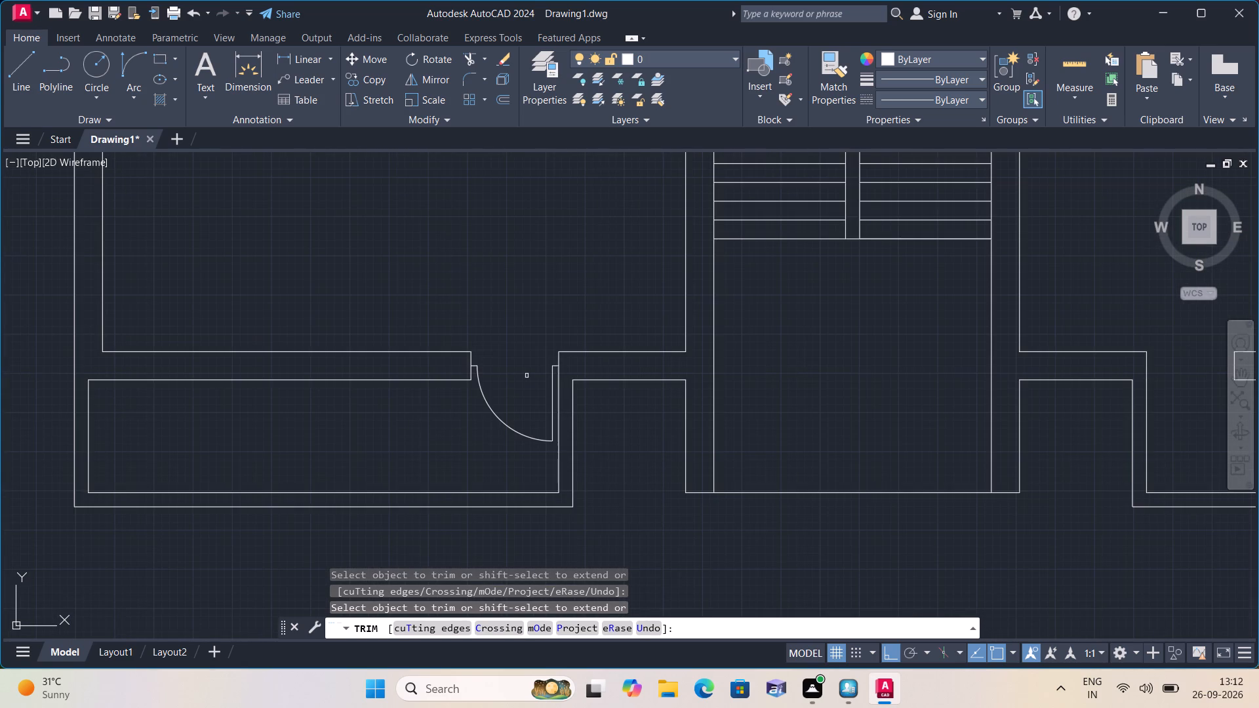
scroll(527, 376, down, 1)
key(Escape)
Erase all tread lines of both central stair flights, including the full-width end lines, keeping the two parallel lines between the flights.
scroll(527, 376, down, 1)
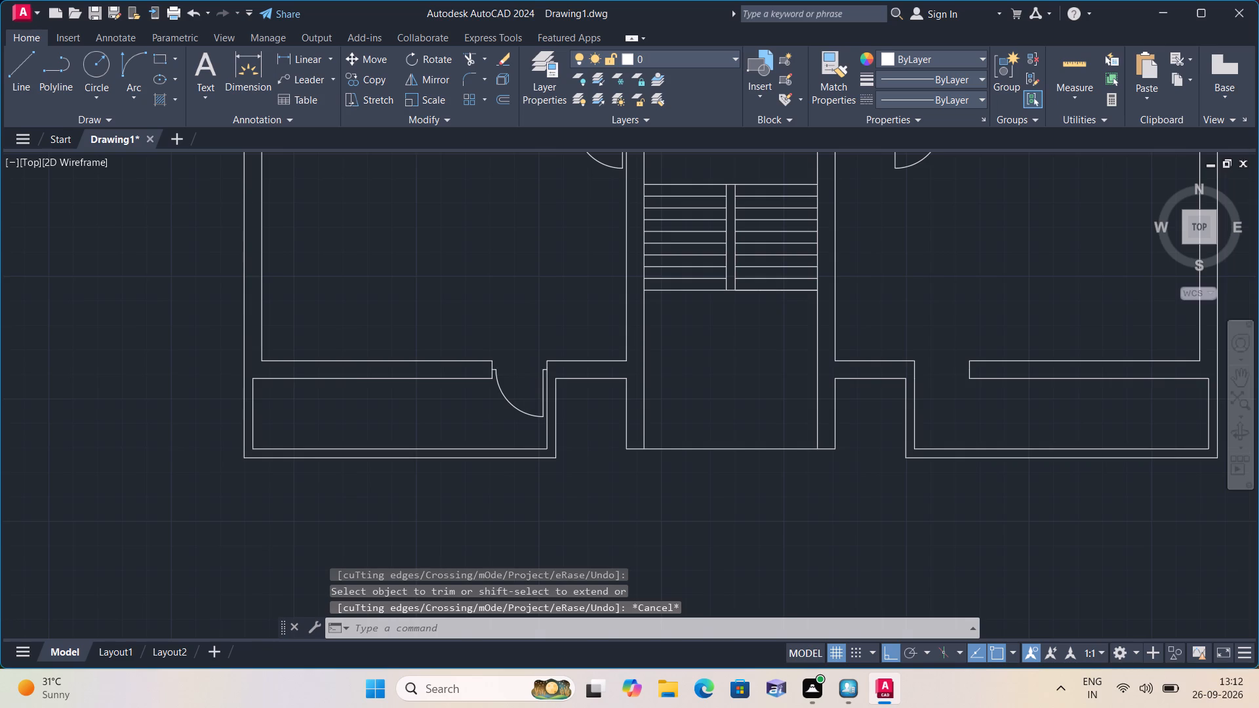
scroll(611, 342, up, 1)
middle_drag(610, 347, 605, 401)
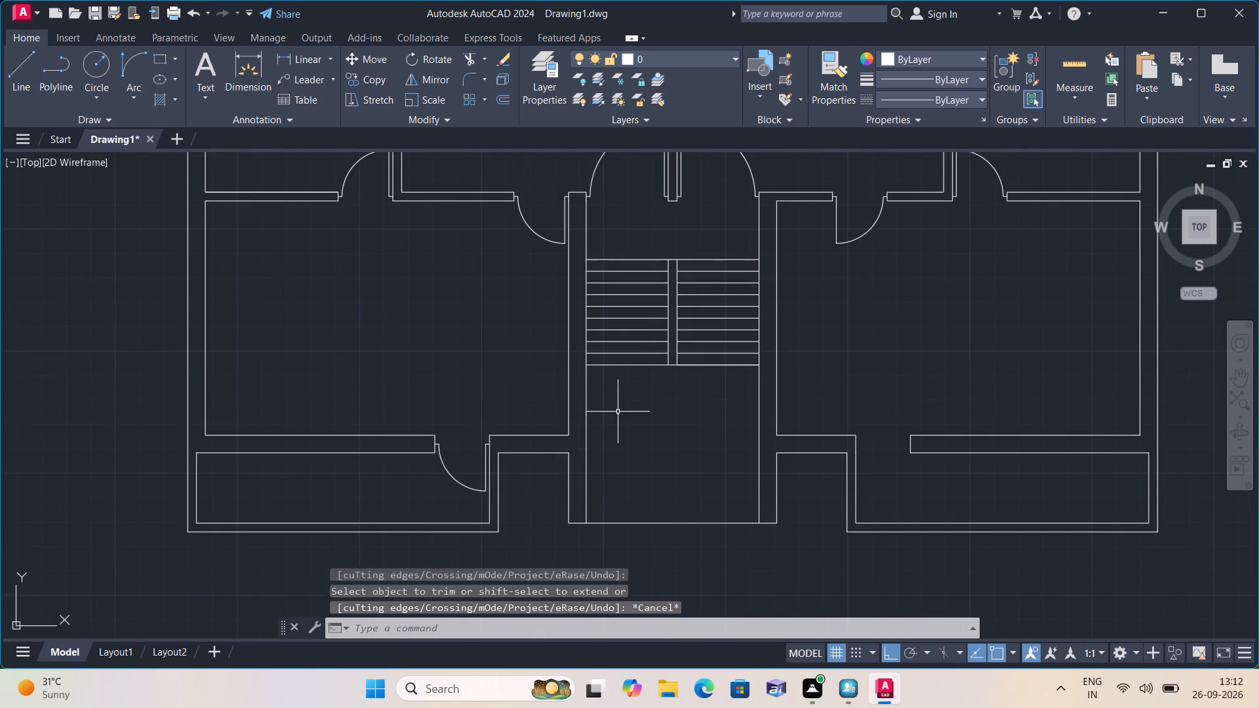
click(619, 403)
click(629, 245)
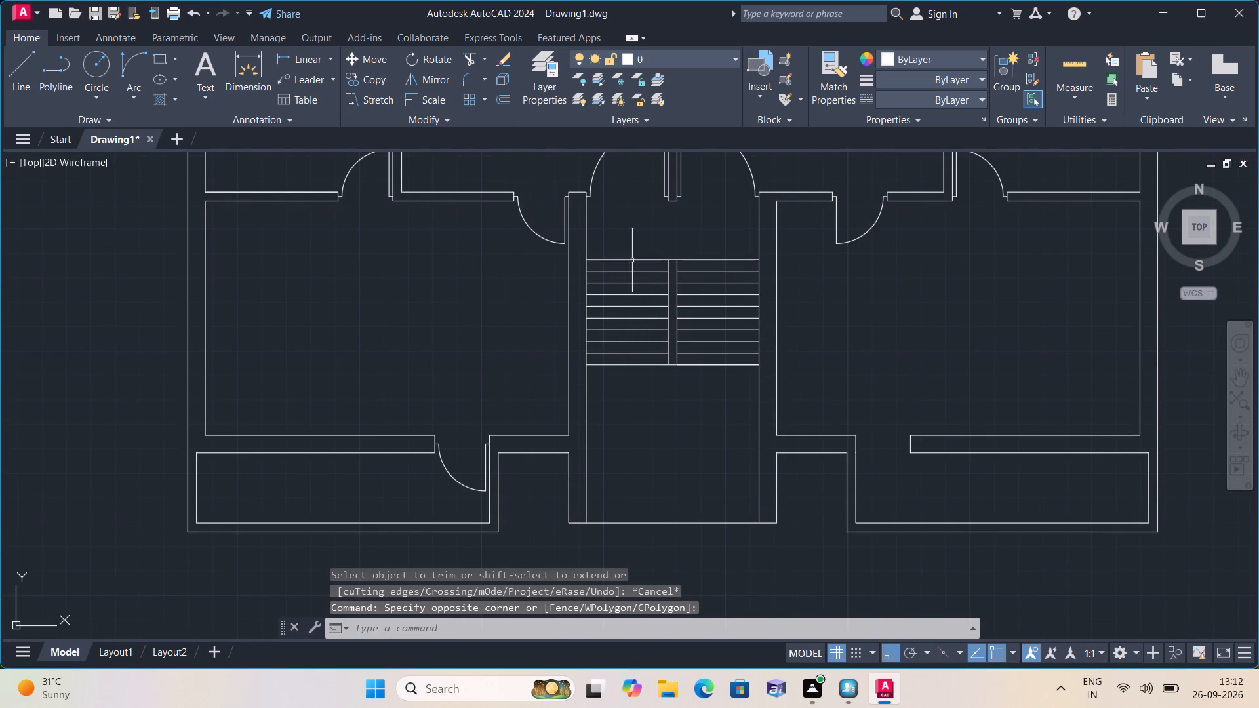
click(629, 248)
click(631, 386)
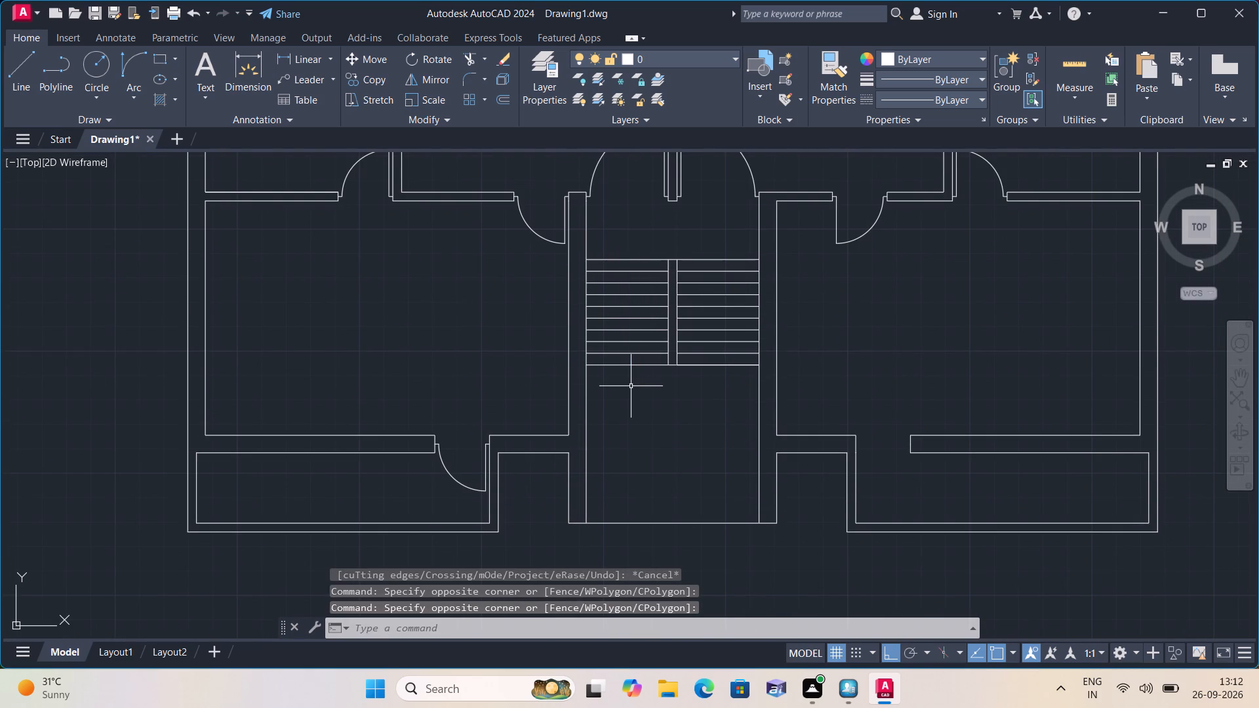
drag(637, 391, 627, 375)
click(608, 231)
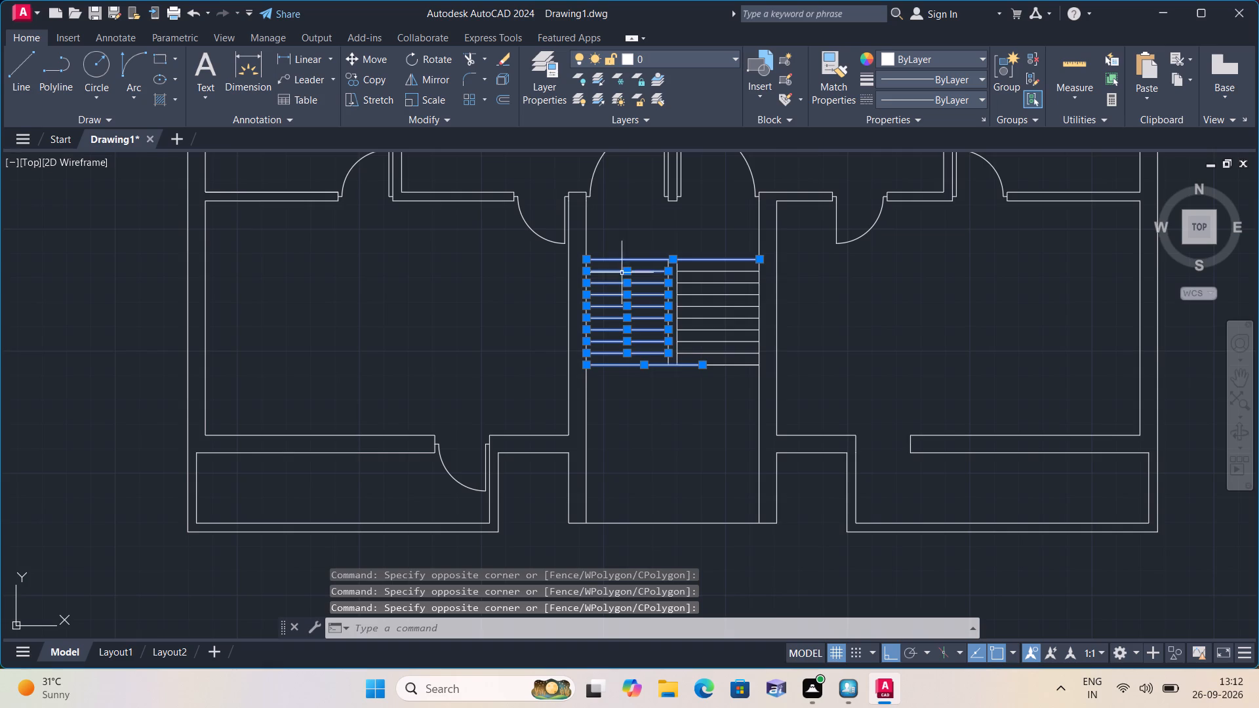
scroll(704, 408, up, 3)
drag(718, 389, 717, 368)
middle_drag(717, 245, 713, 494)
scroll(717, 245, down, 1)
scroll(713, 492, up, 1)
click(706, 200)
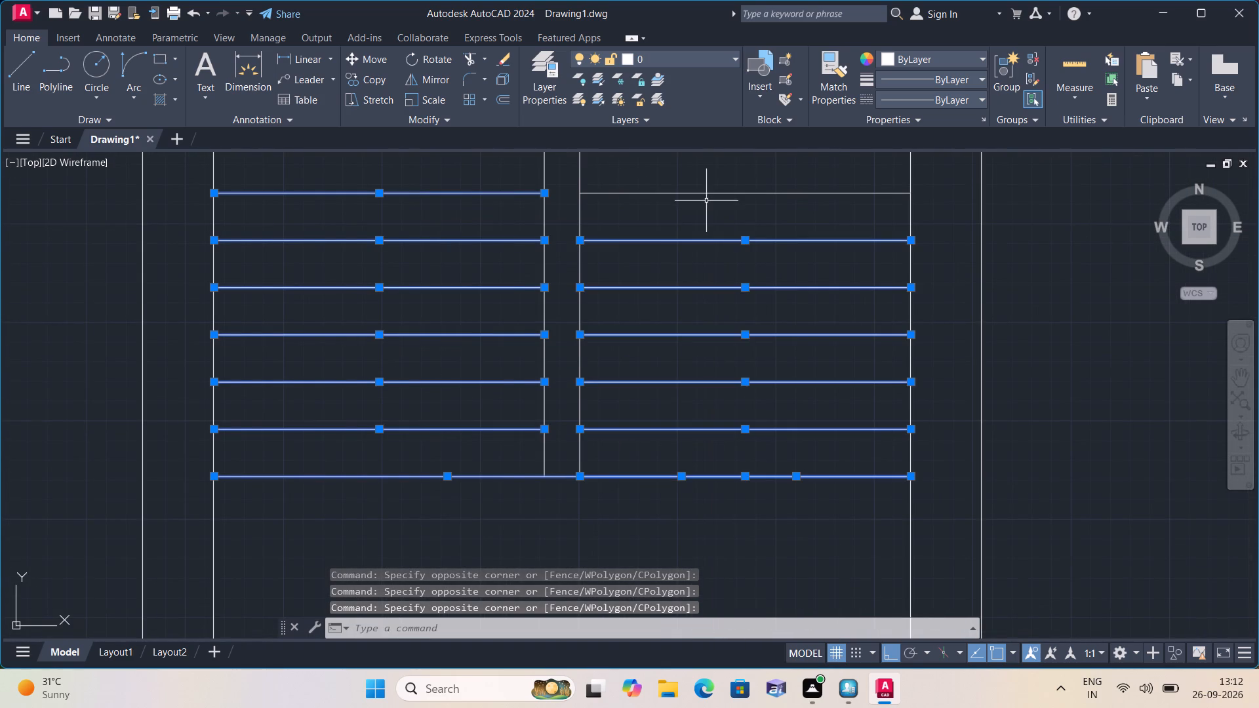
middle_drag(703, 247, 700, 437)
drag(700, 423, 695, 390)
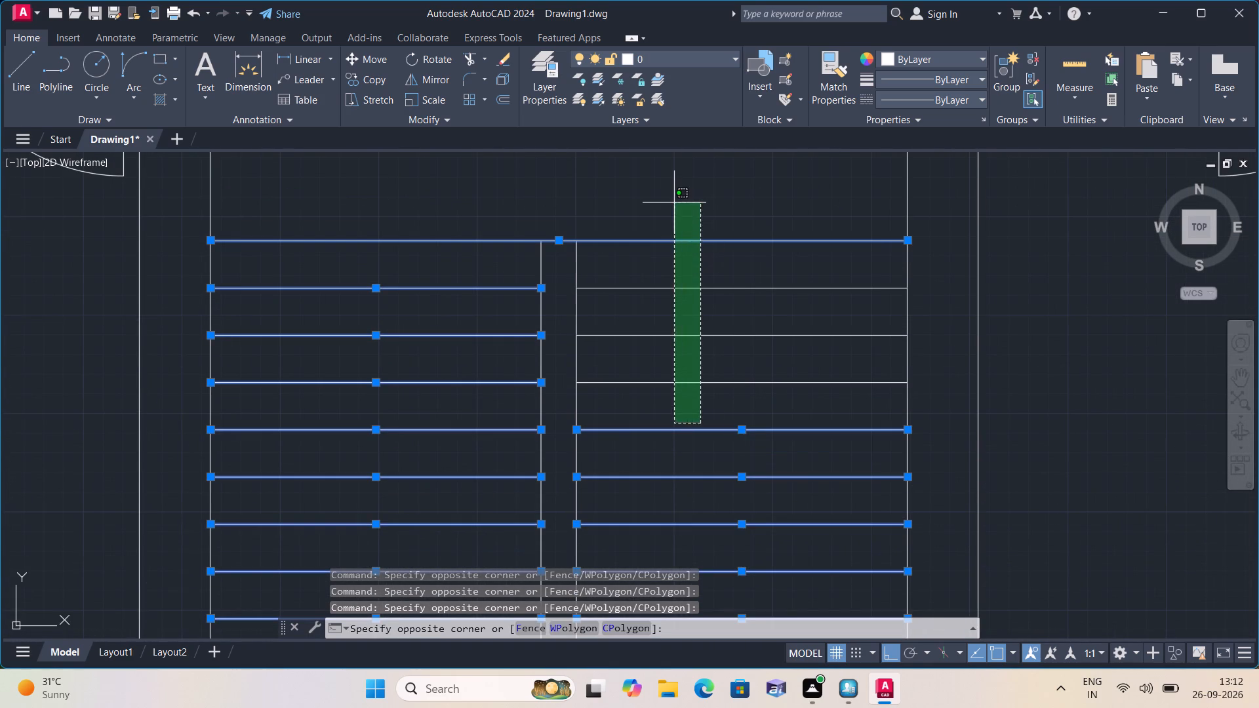
click(674, 202)
key(Delete)
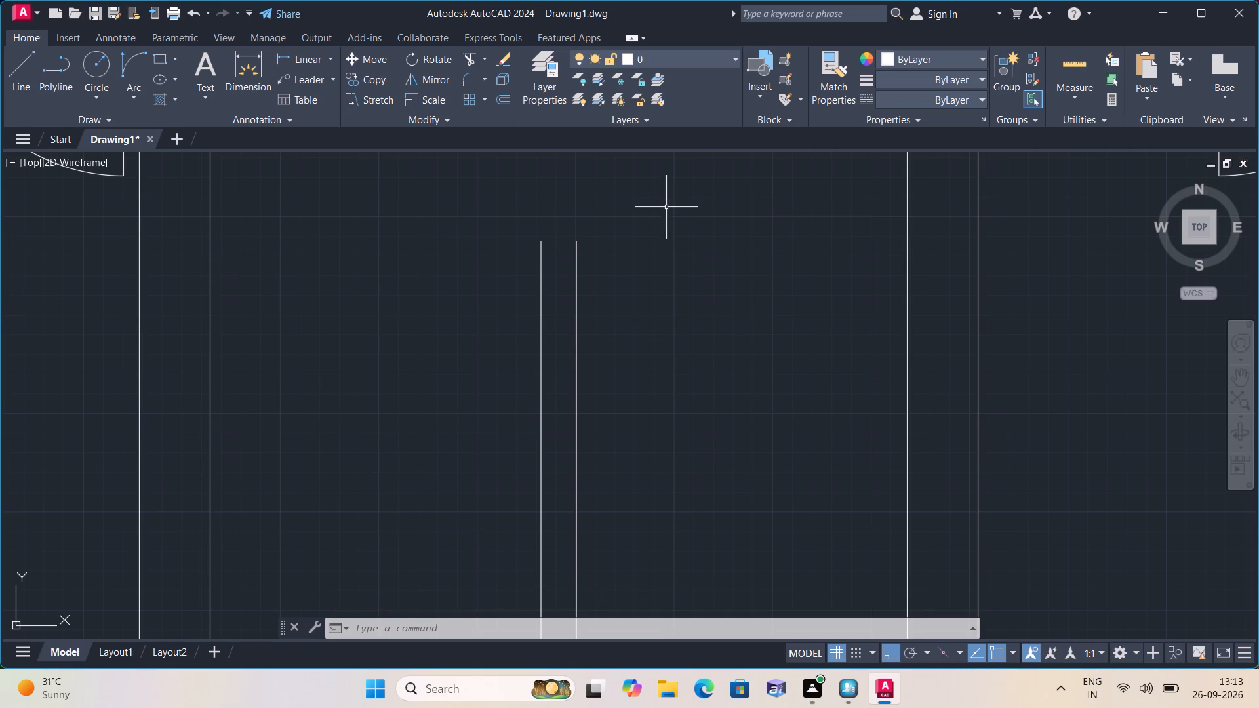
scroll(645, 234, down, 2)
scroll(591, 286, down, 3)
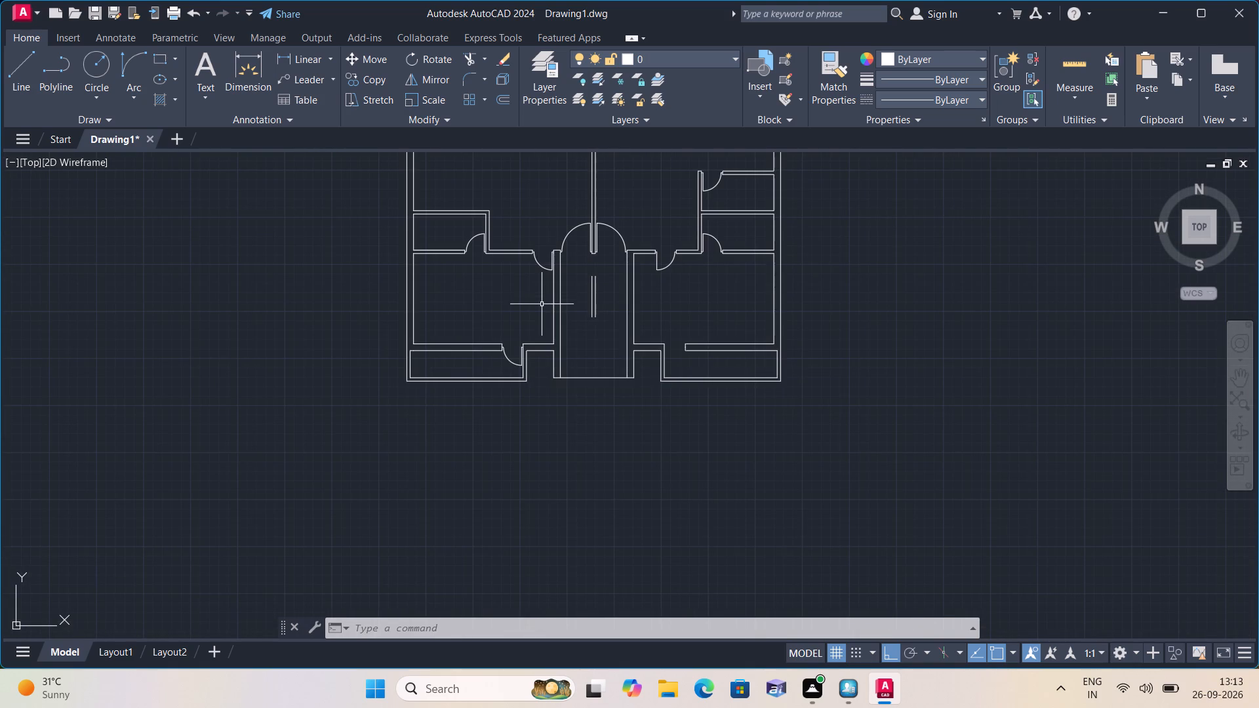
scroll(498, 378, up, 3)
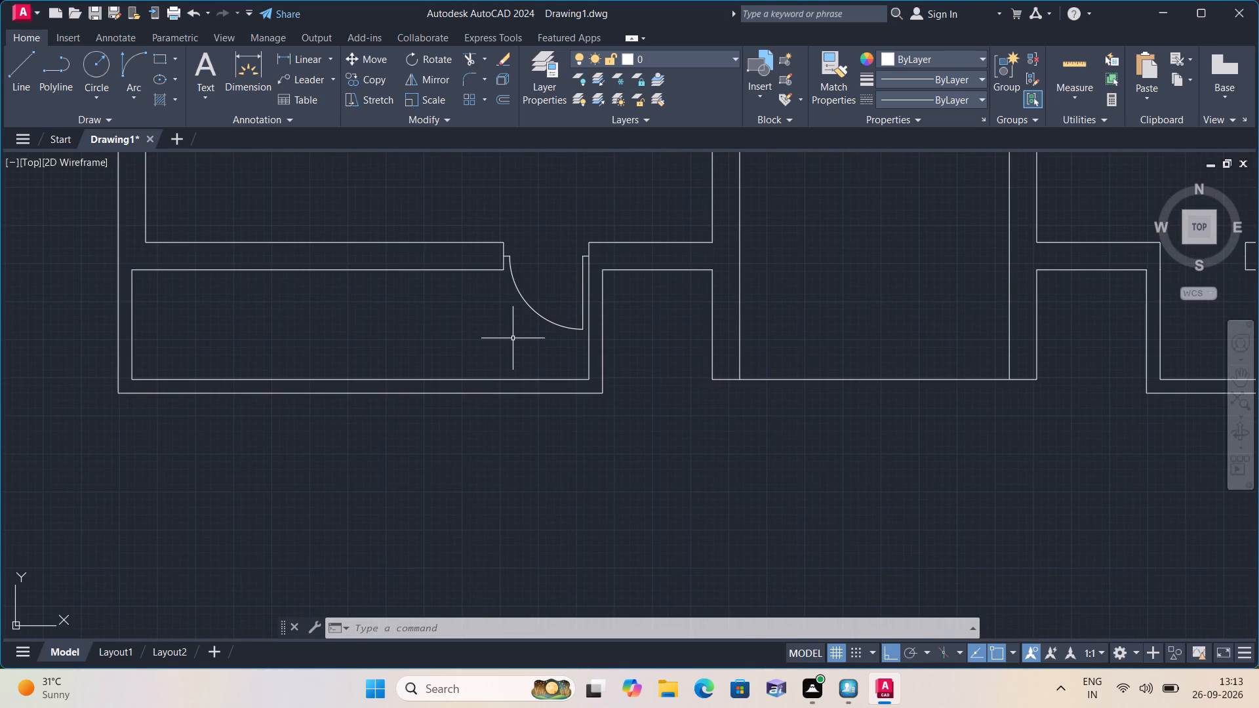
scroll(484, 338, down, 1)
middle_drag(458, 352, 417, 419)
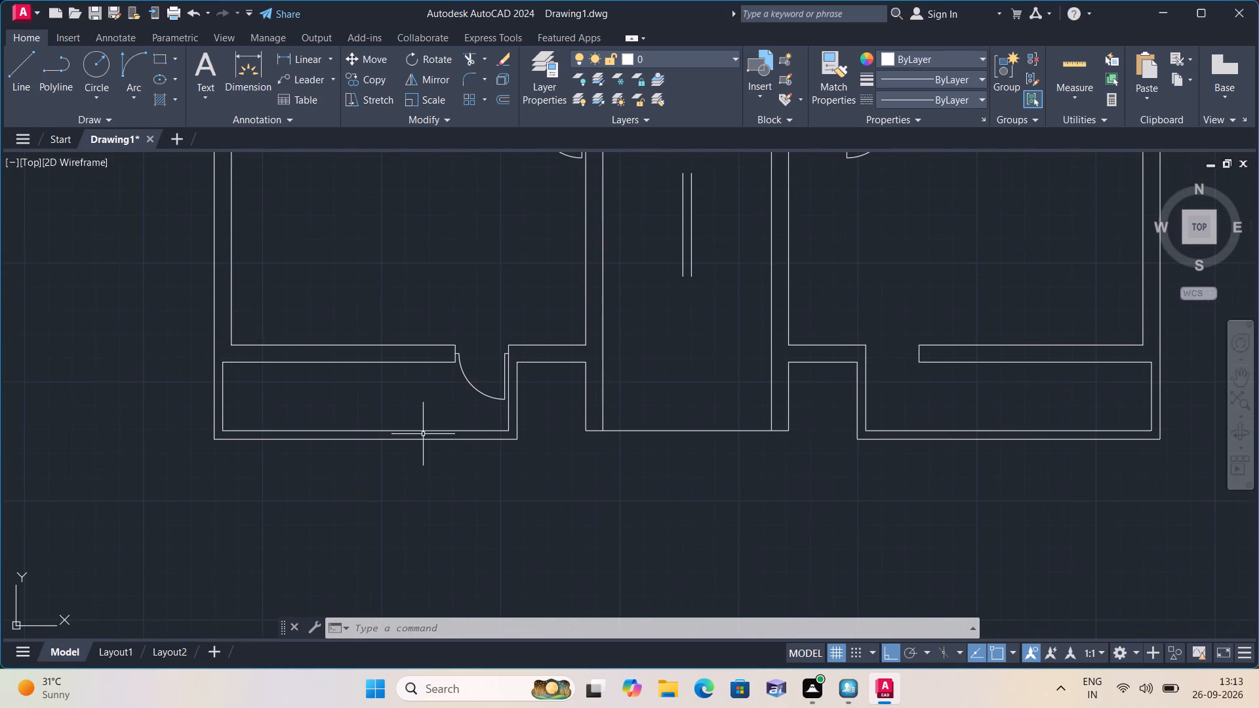
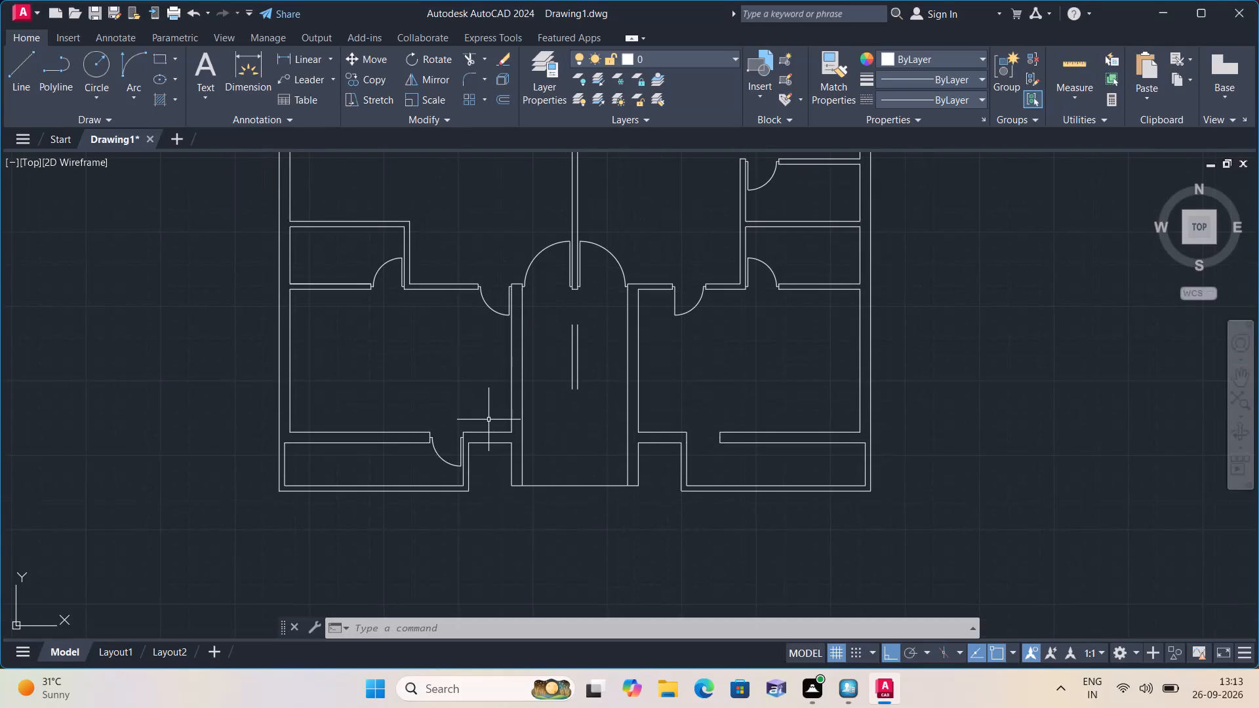
Draw a 3' line up from the midpoint of the stairwell's front wall line, continuing horizontally to the stairwell's right inner wall.
key(l)
key(space)
scroll(561, 509, up, 2)
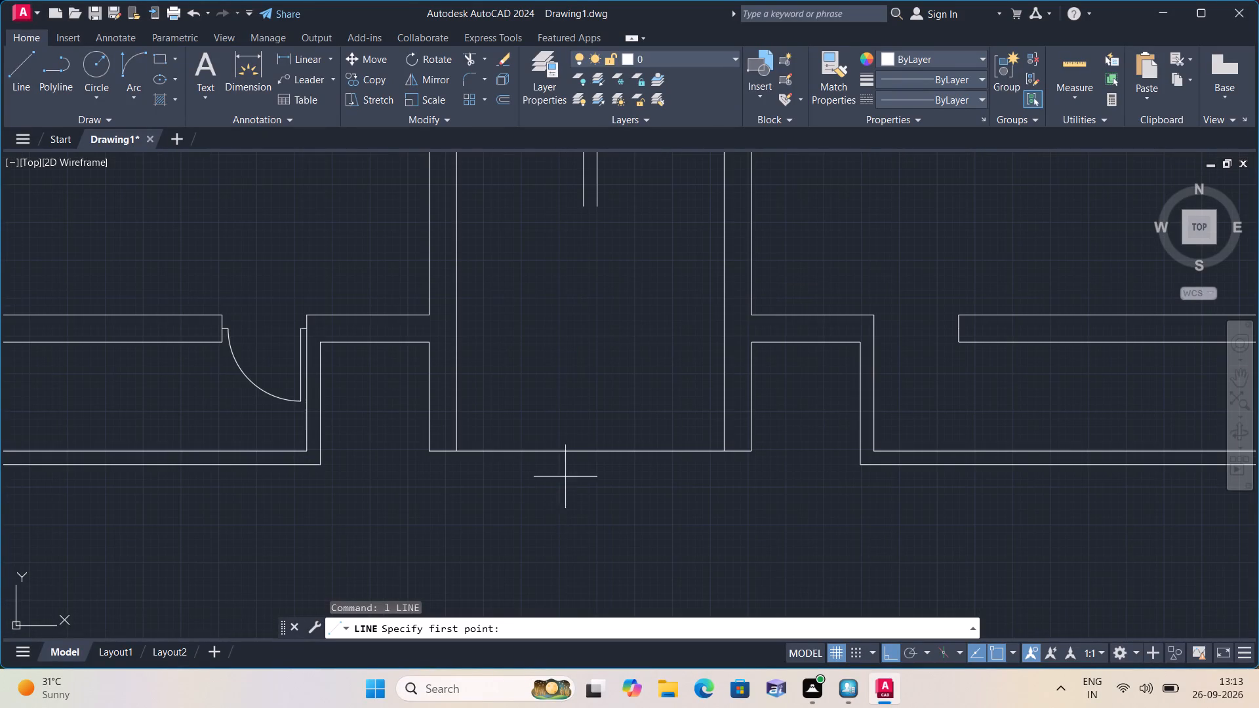
click(572, 449)
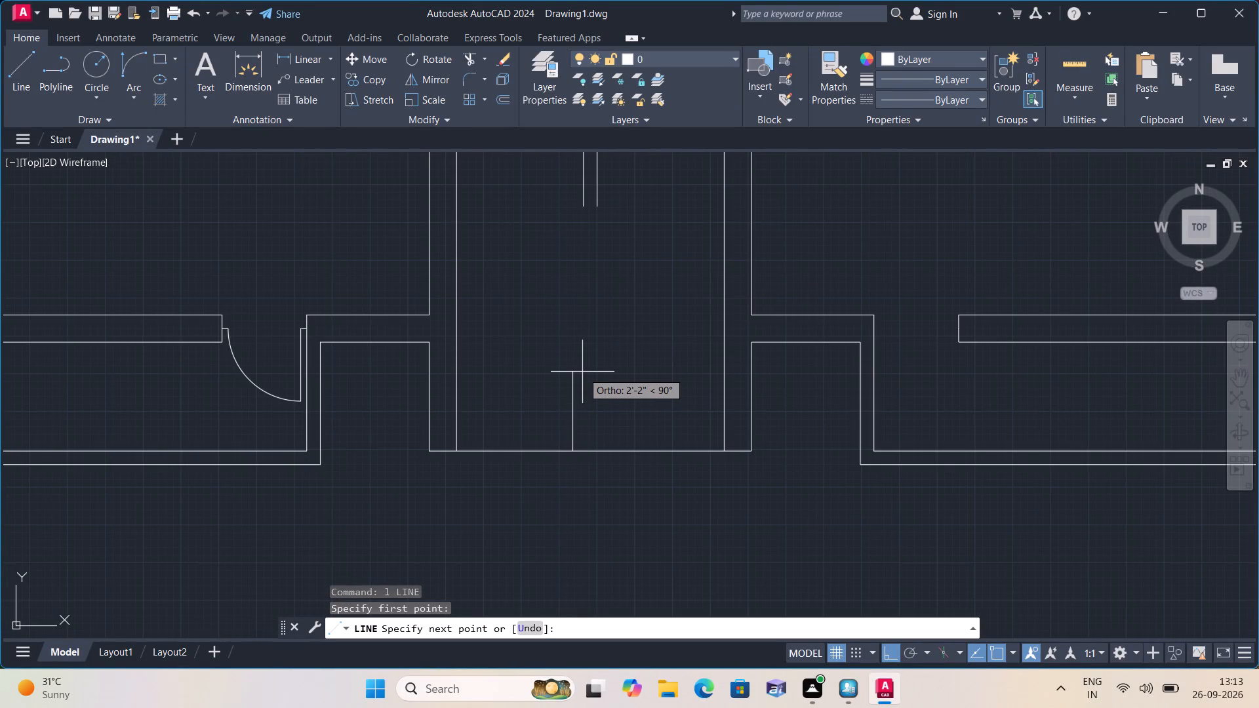
text(3')
key(space)
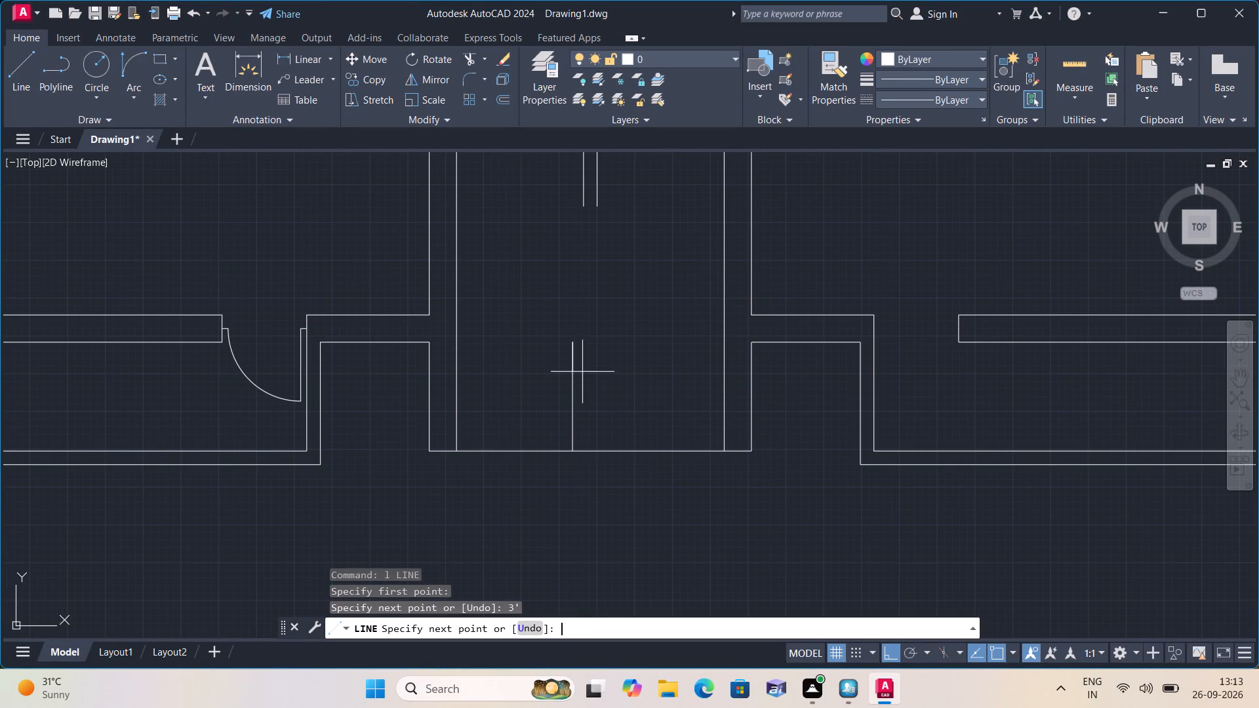
click(724, 340)
key(space)
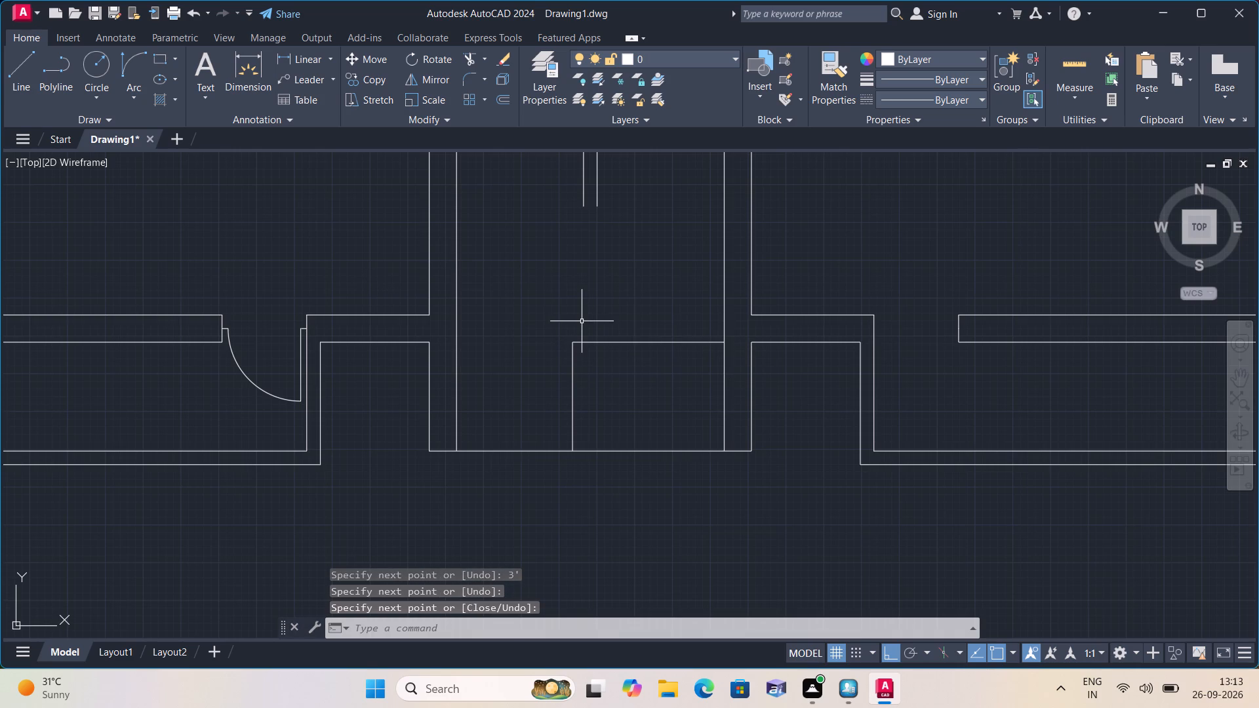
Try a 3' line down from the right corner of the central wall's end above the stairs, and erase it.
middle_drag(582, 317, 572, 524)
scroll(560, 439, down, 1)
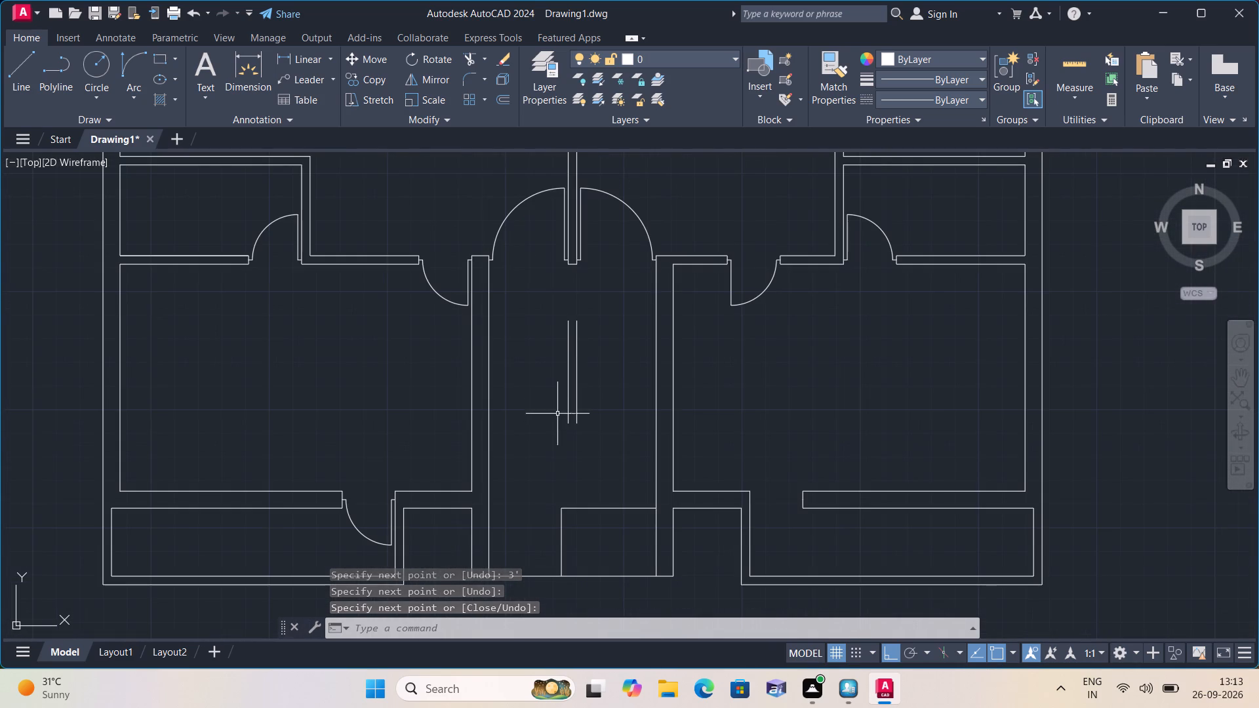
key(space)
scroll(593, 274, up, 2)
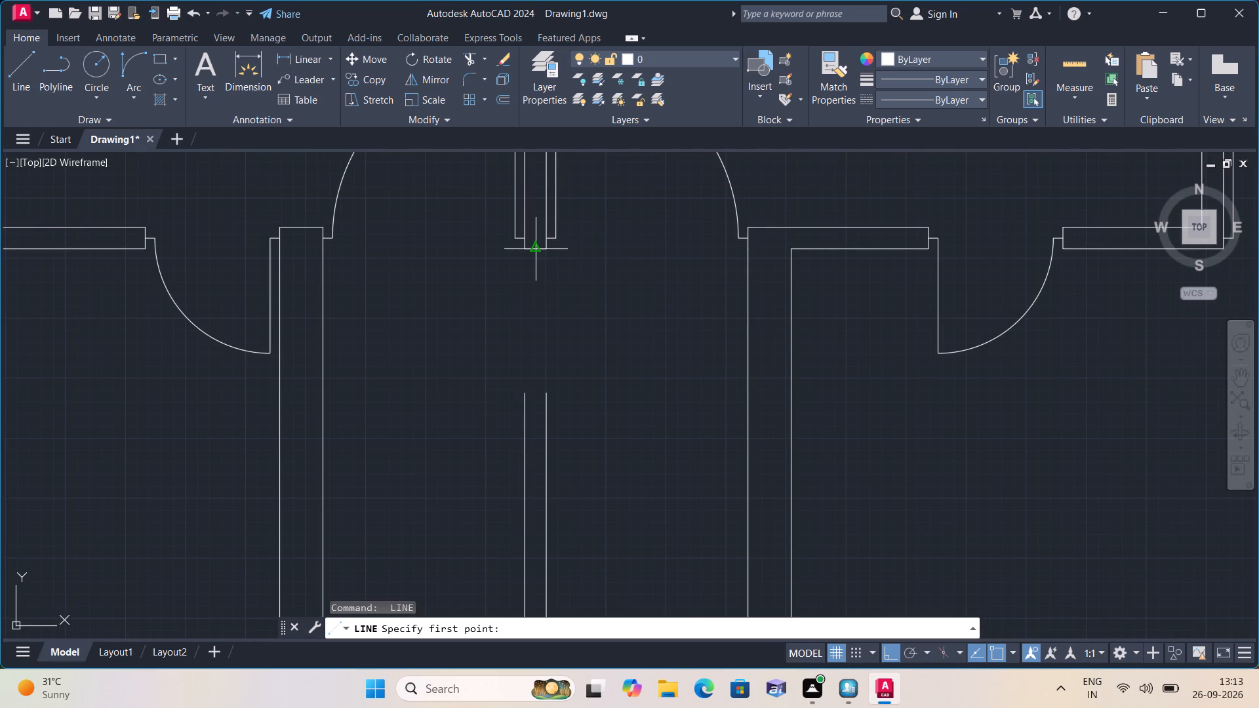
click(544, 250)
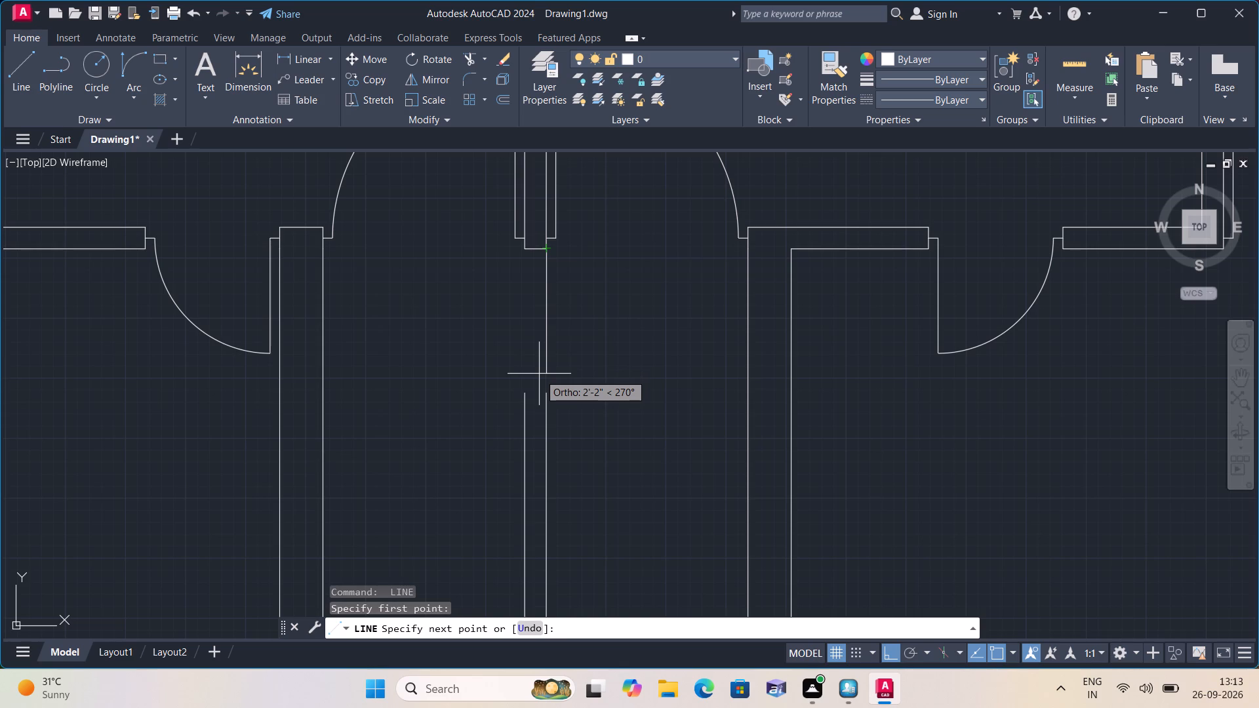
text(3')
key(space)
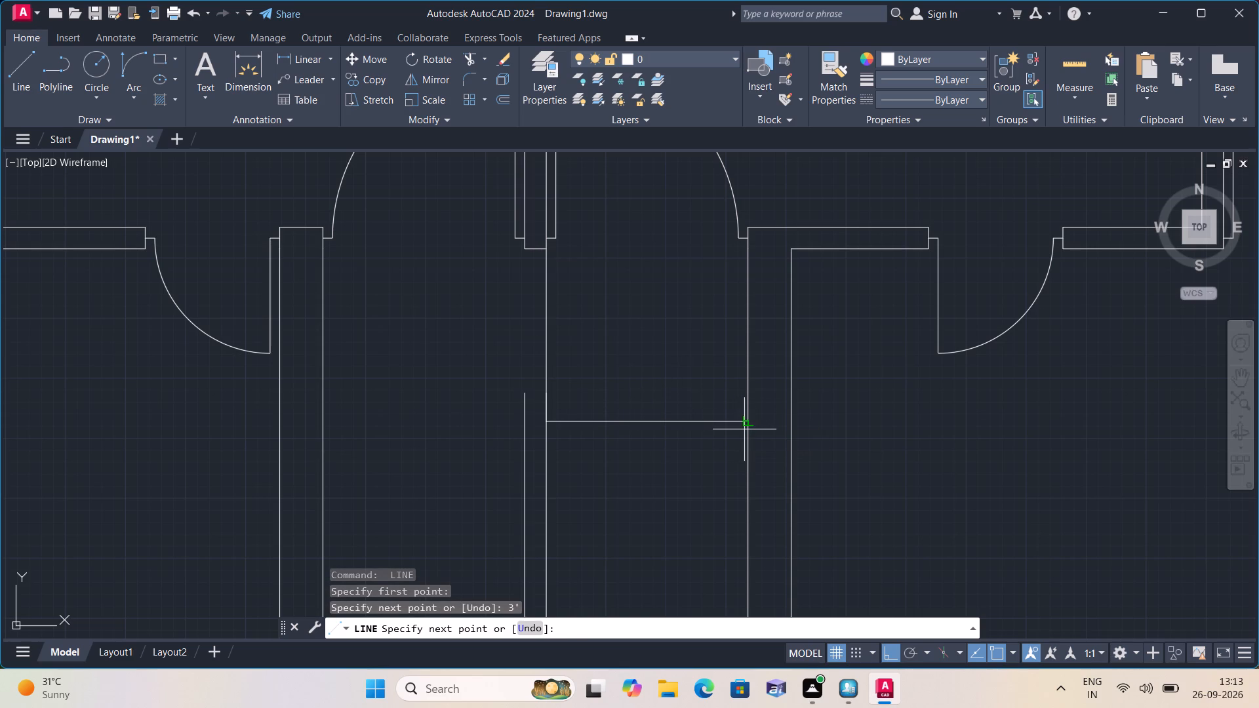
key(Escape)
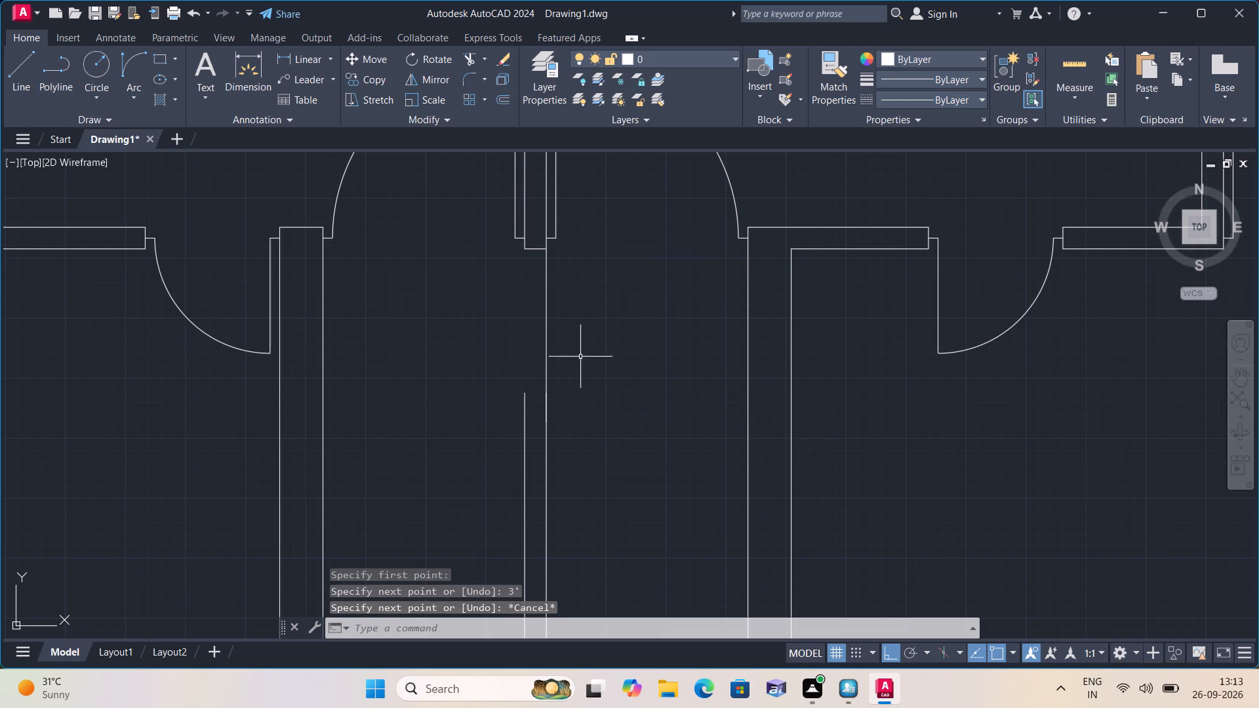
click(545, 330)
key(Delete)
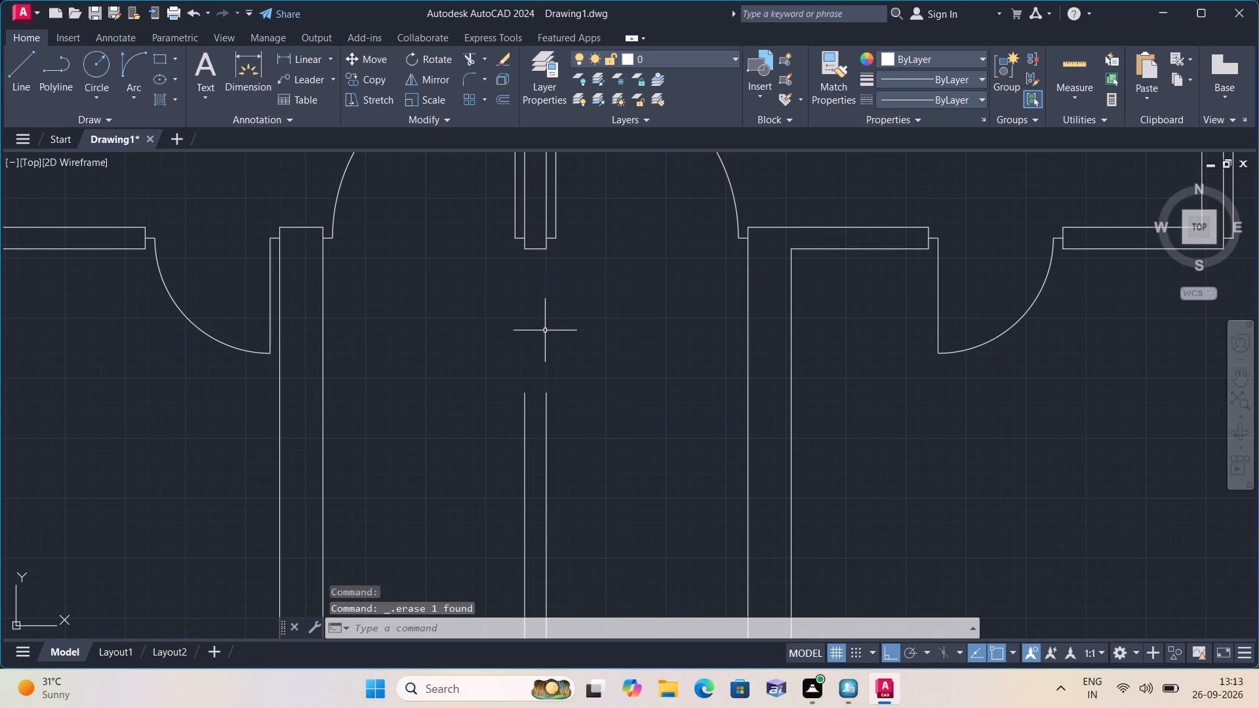
Draw a 3' line down from the midpoint of the central wall's end, continuing horizontally to the stairwell's right inner wall.
text(l)
key(space)
scroll(537, 303, up, 1)
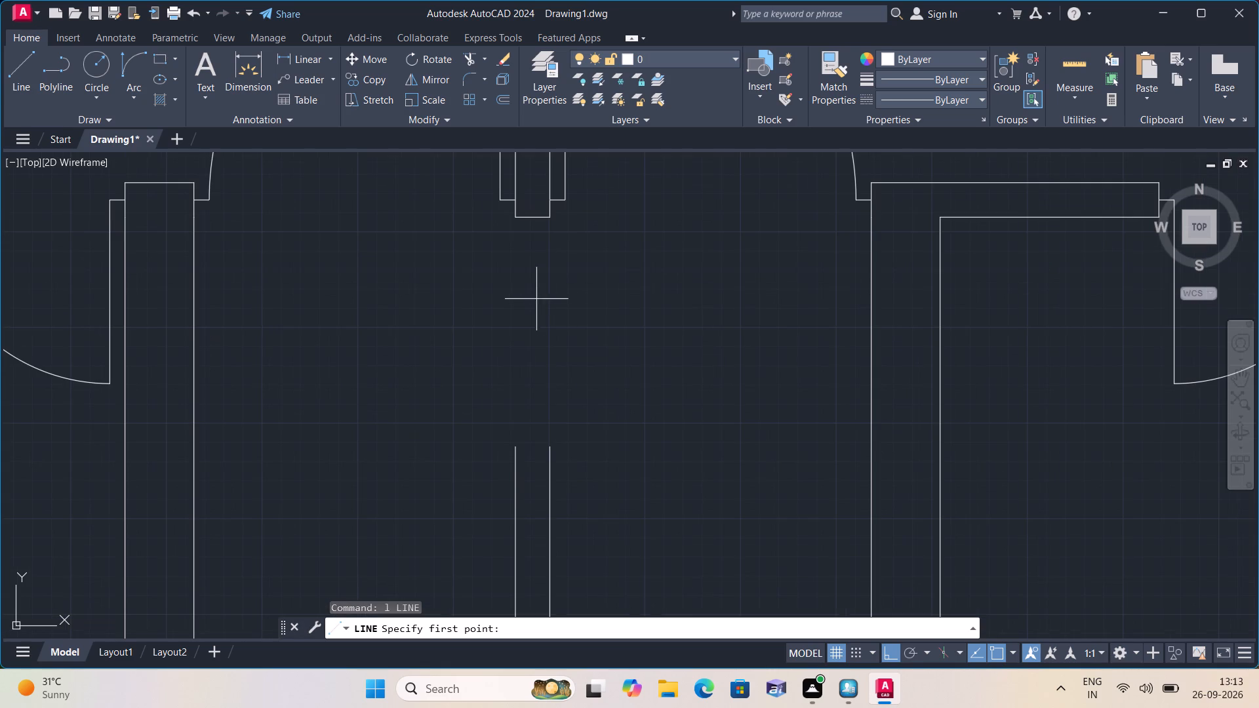
click(533, 215)
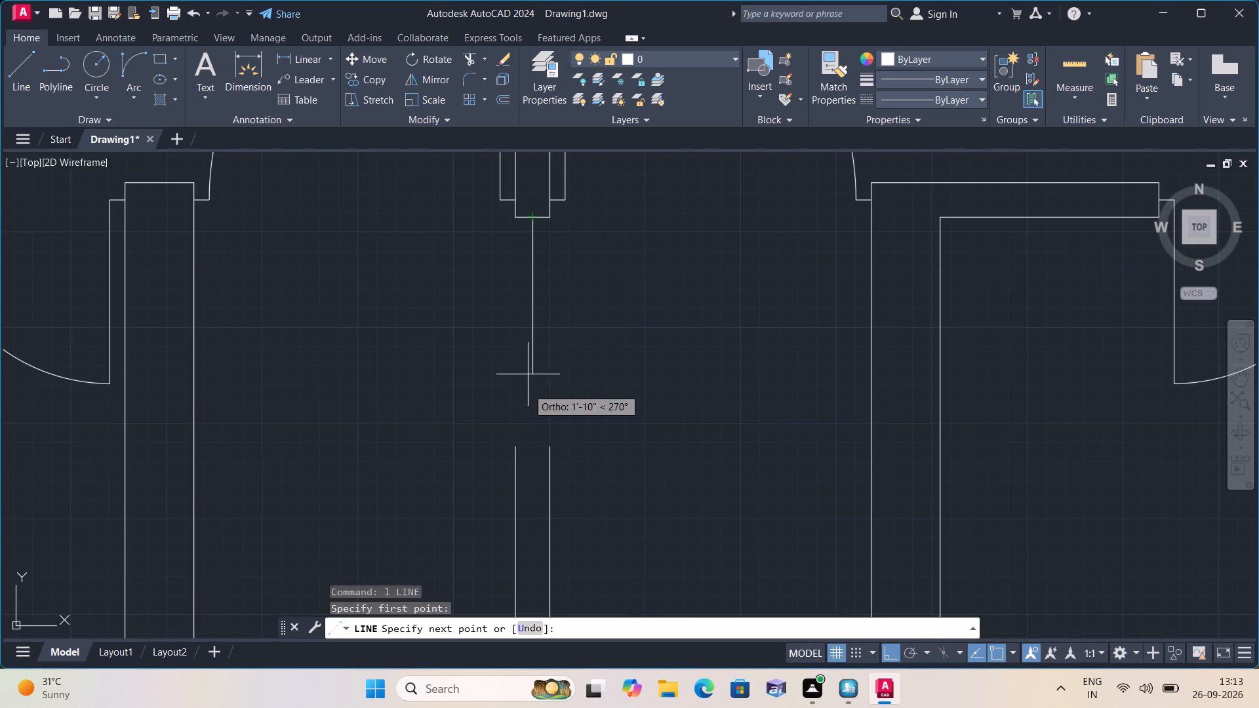
text(3')
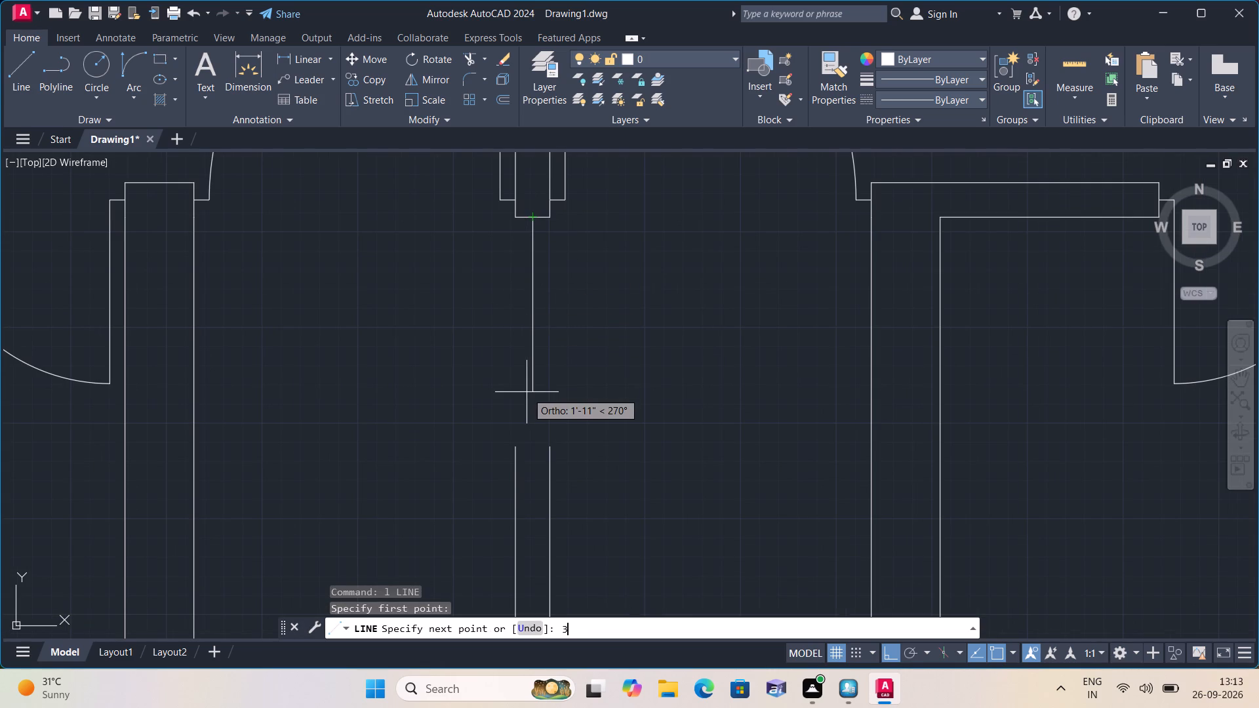
key(space)
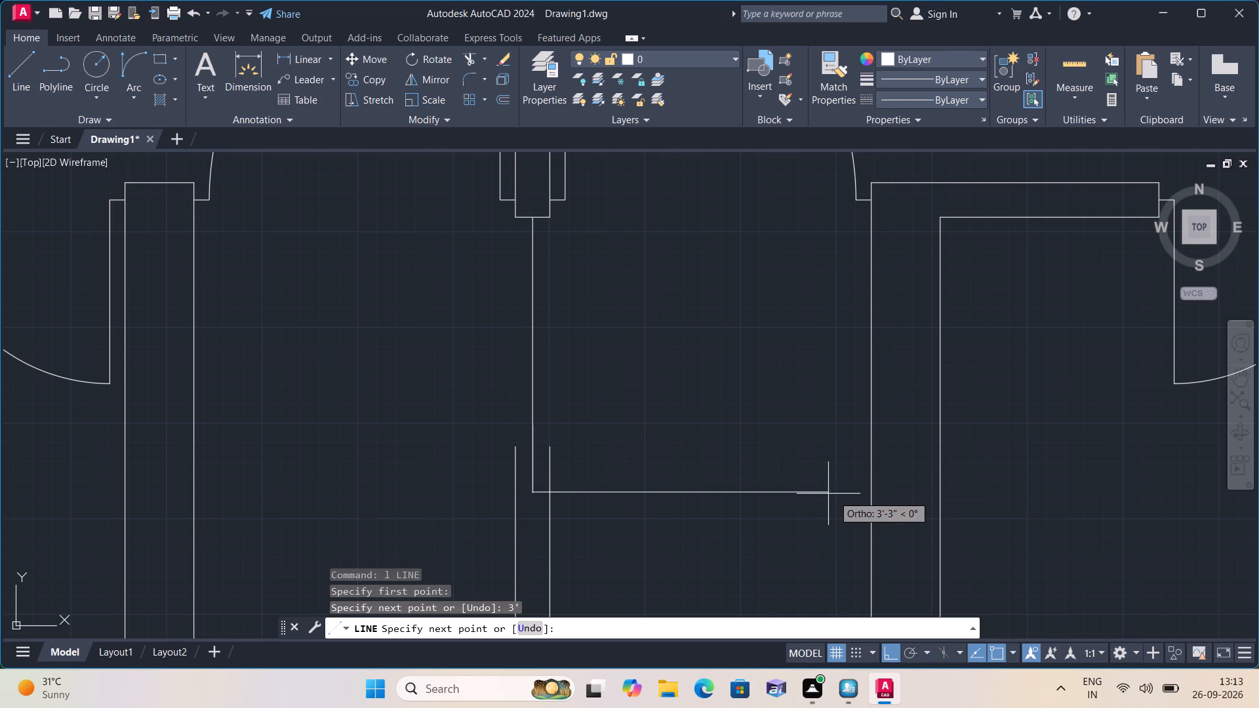
click(873, 488)
key(space)
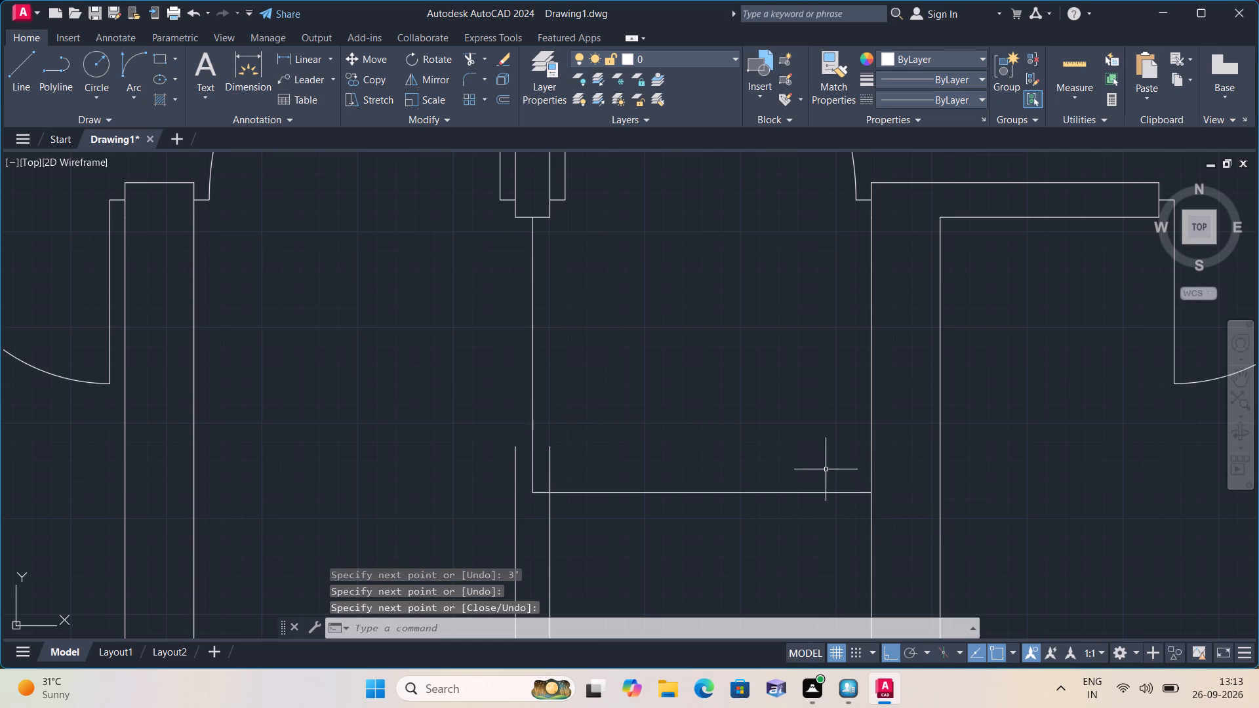
Erase the vertical 3' guide line below the central wall's end, keeping the horizontal line to the stairwell's right wall.
click(661, 378)
click(477, 340)
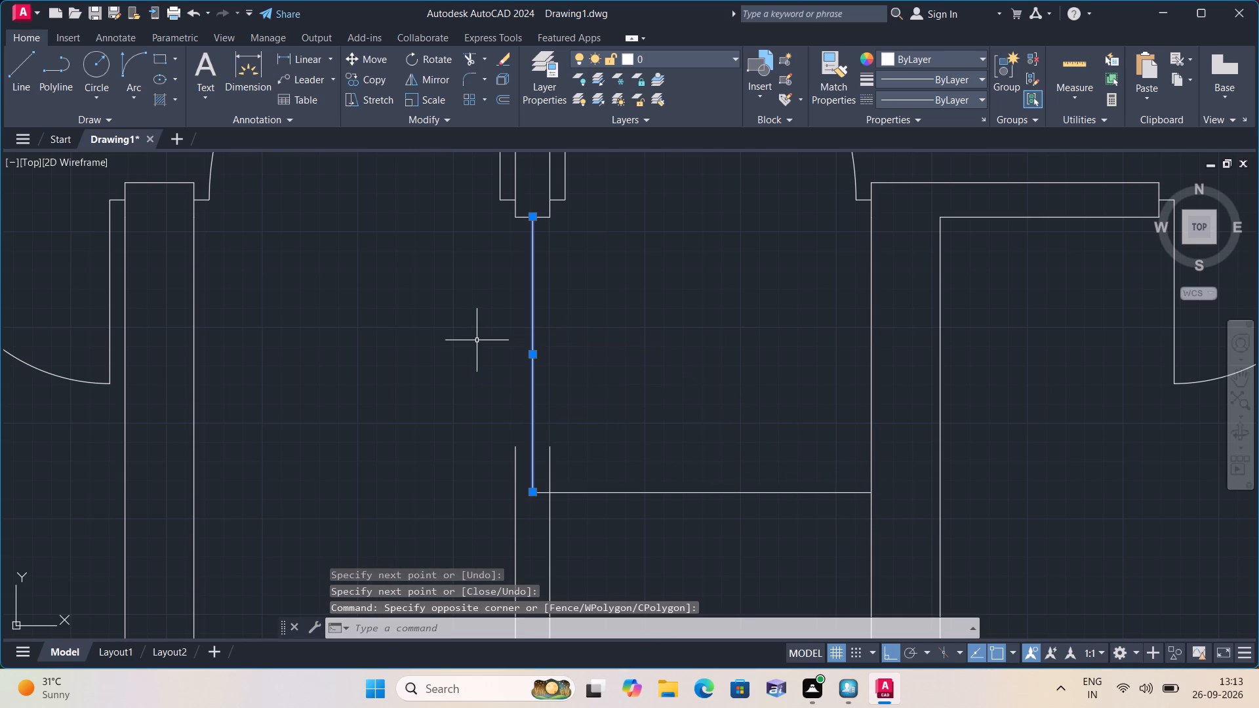
key(Delete)
Offset the horizontal stair line downward at 10" spacing eight times in succession to form the right flight's treads.
scroll(477, 356, down, 3)
scroll(456, 390, up, 1)
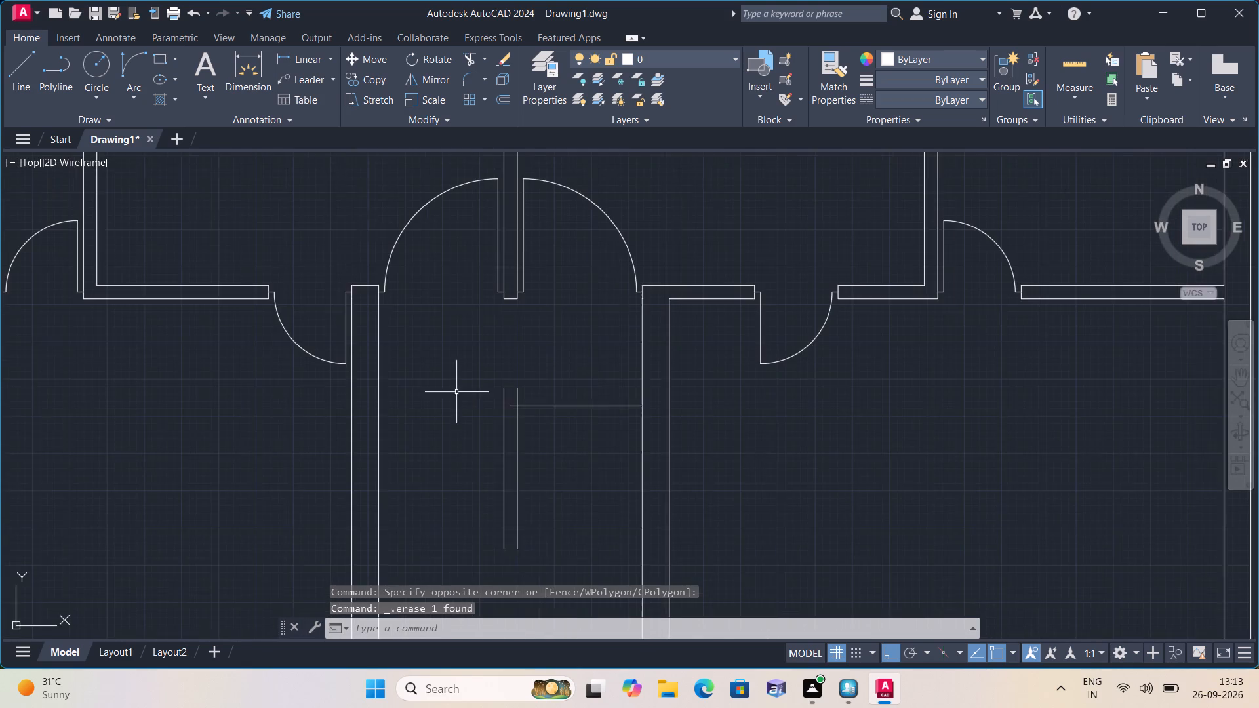
middle_drag(458, 401, 473, 366)
scroll(473, 366, down, 1)
text(off)
key(space)
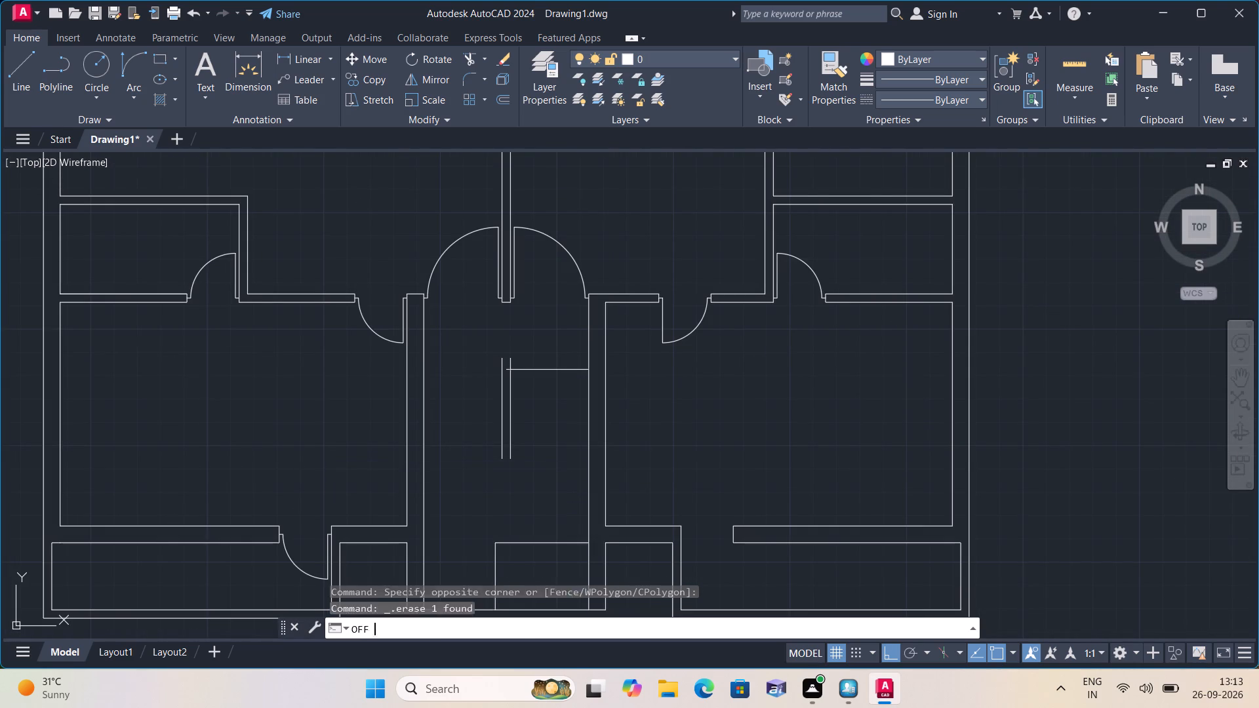
text(0")
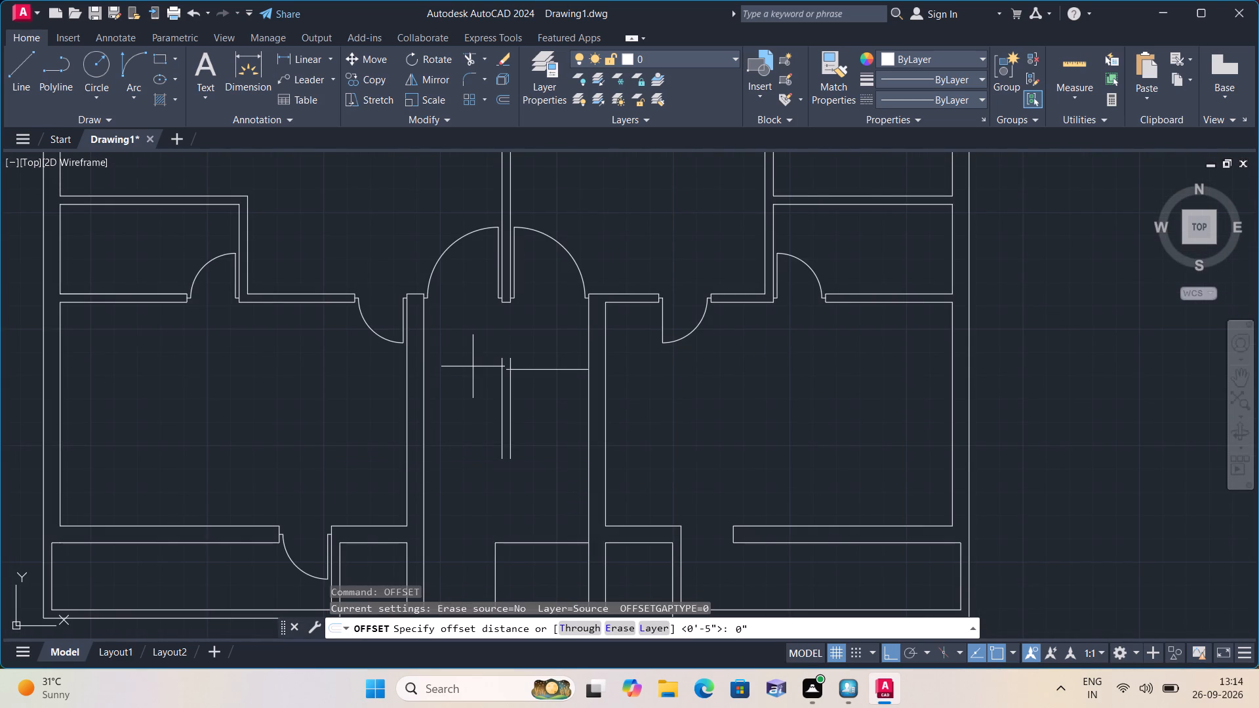
key(BackSpace)
key(BackSpace)
text(10")
key(space)
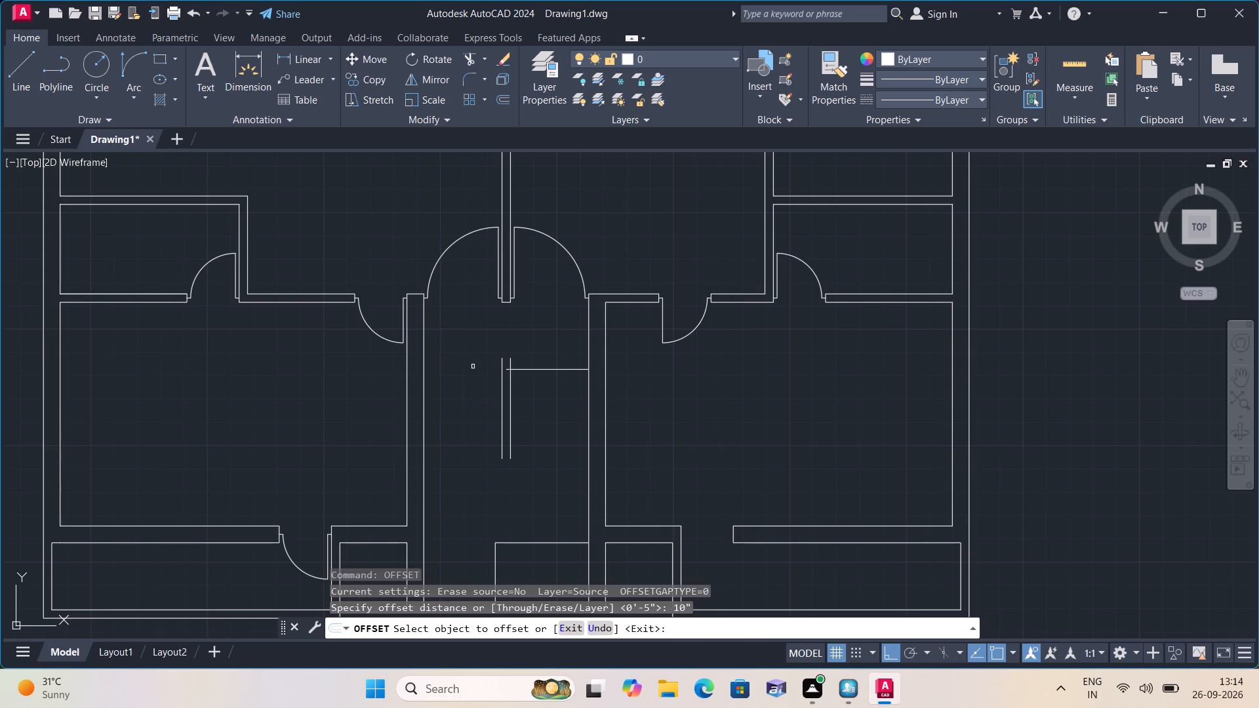
click(549, 372)
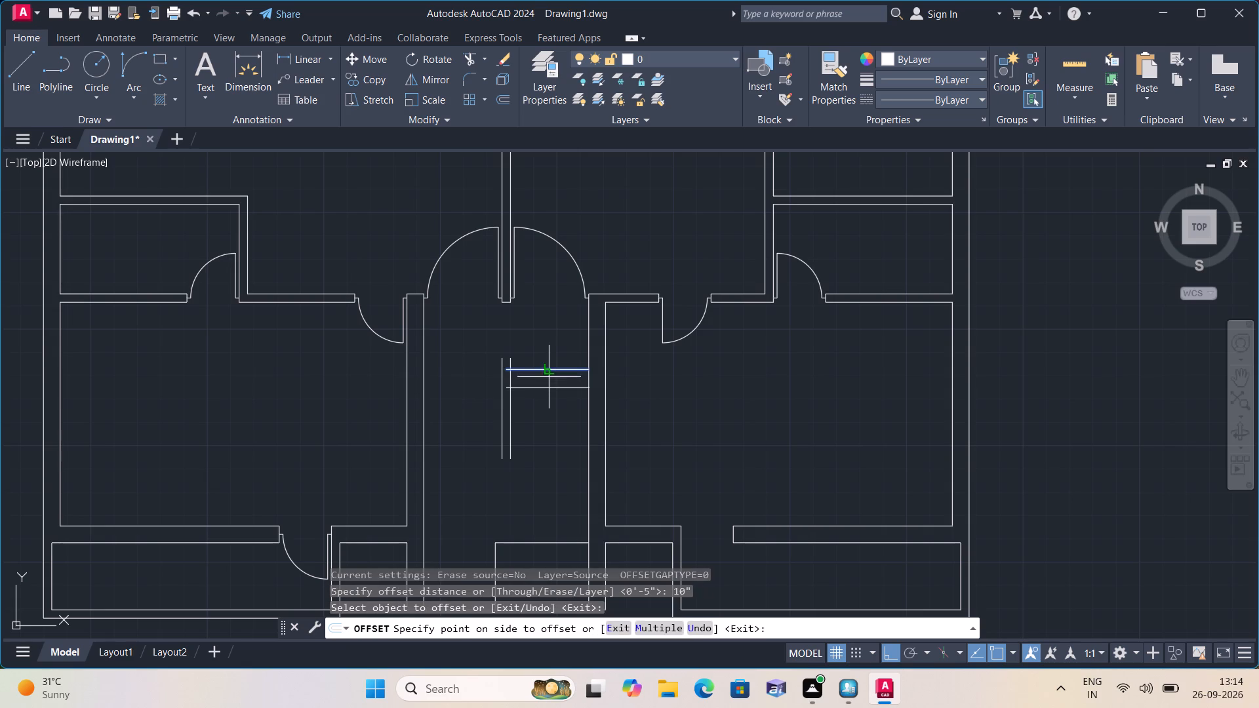
click(550, 391)
click(550, 389)
click(547, 402)
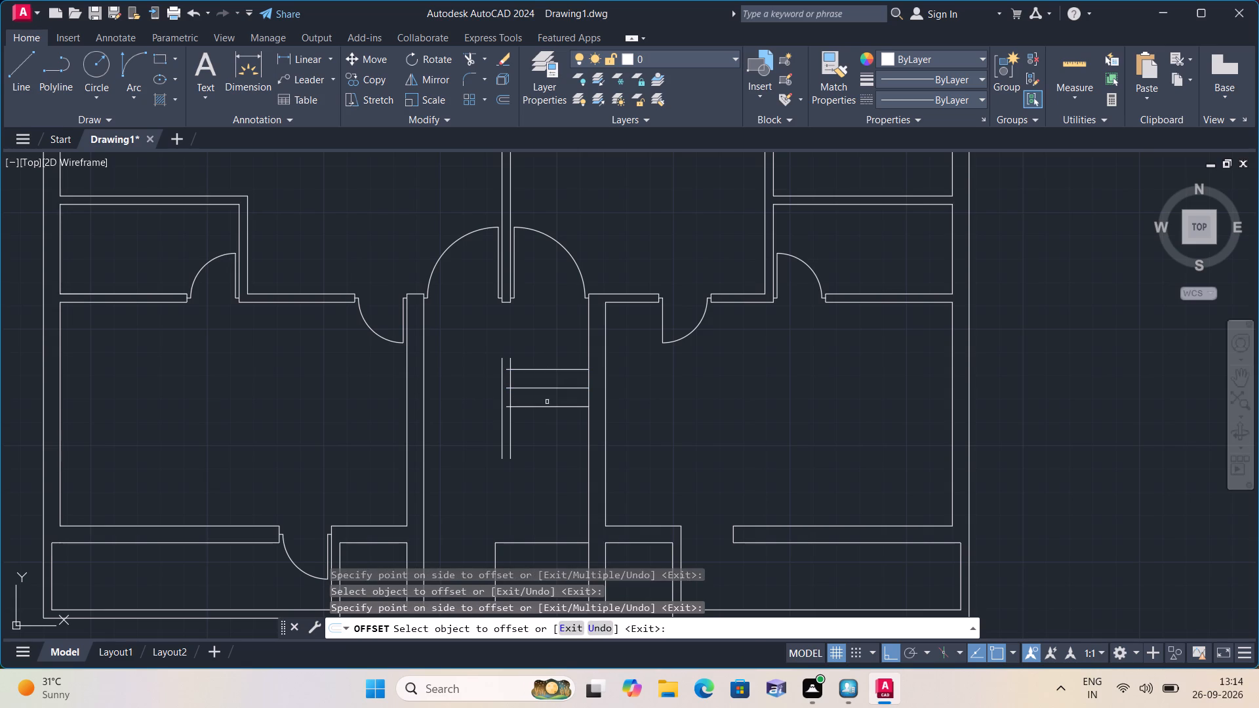
click(548, 406)
click(545, 427)
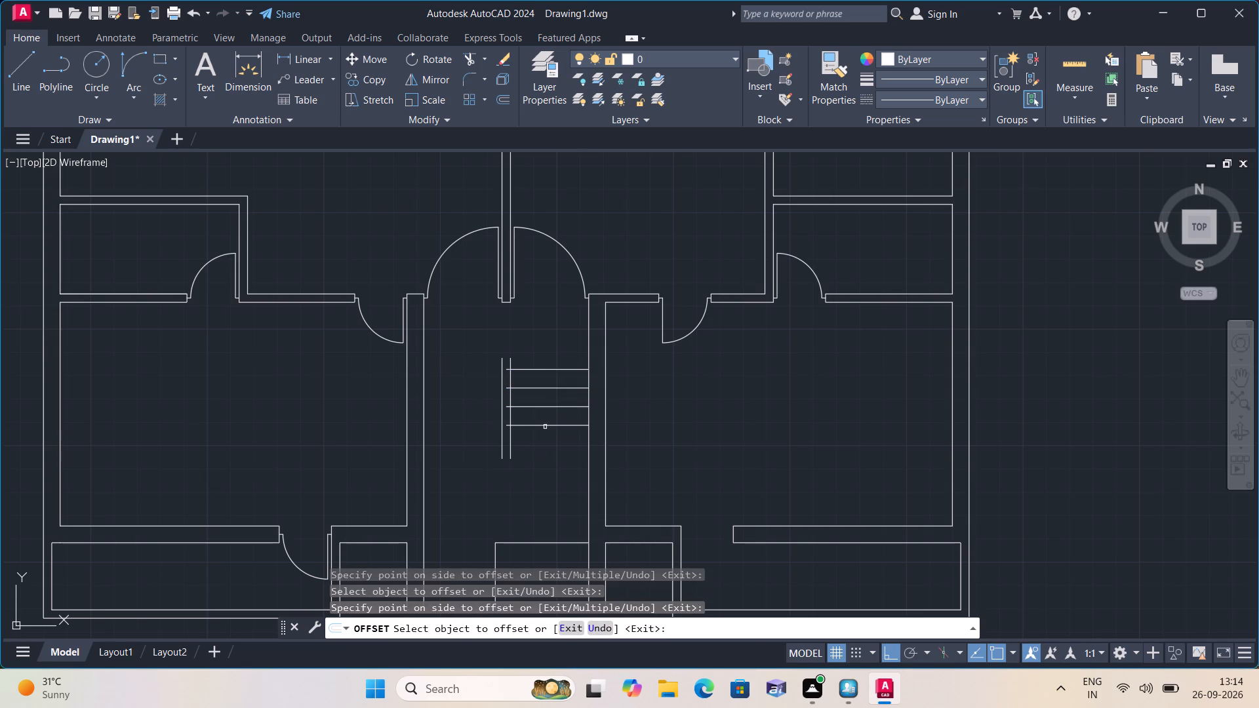
click(545, 427)
click(546, 456)
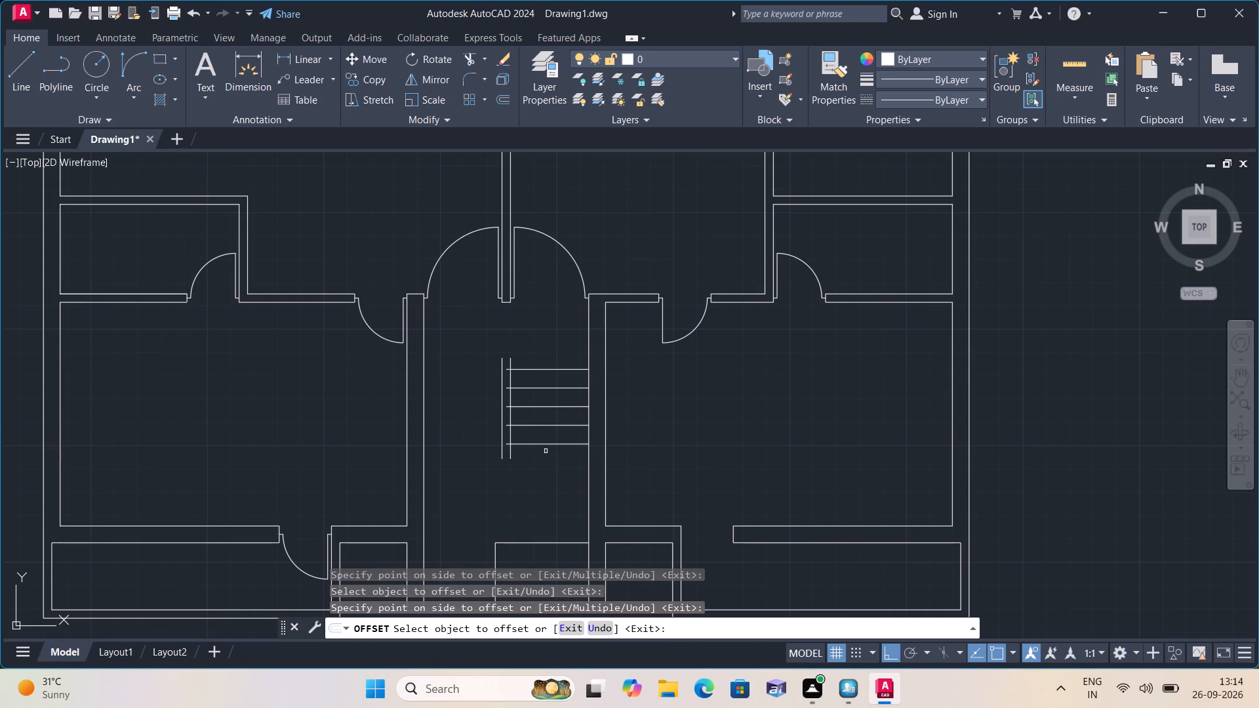
click(546, 442)
click(546, 462)
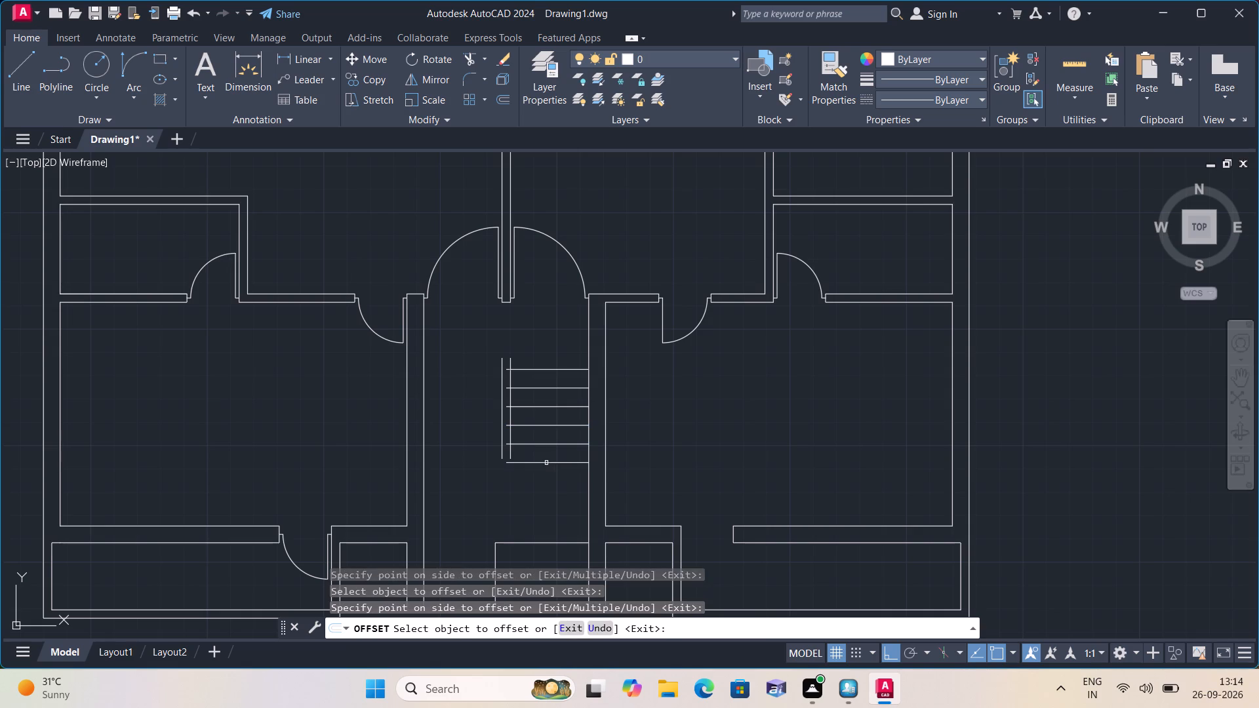
click(546, 463)
click(546, 493)
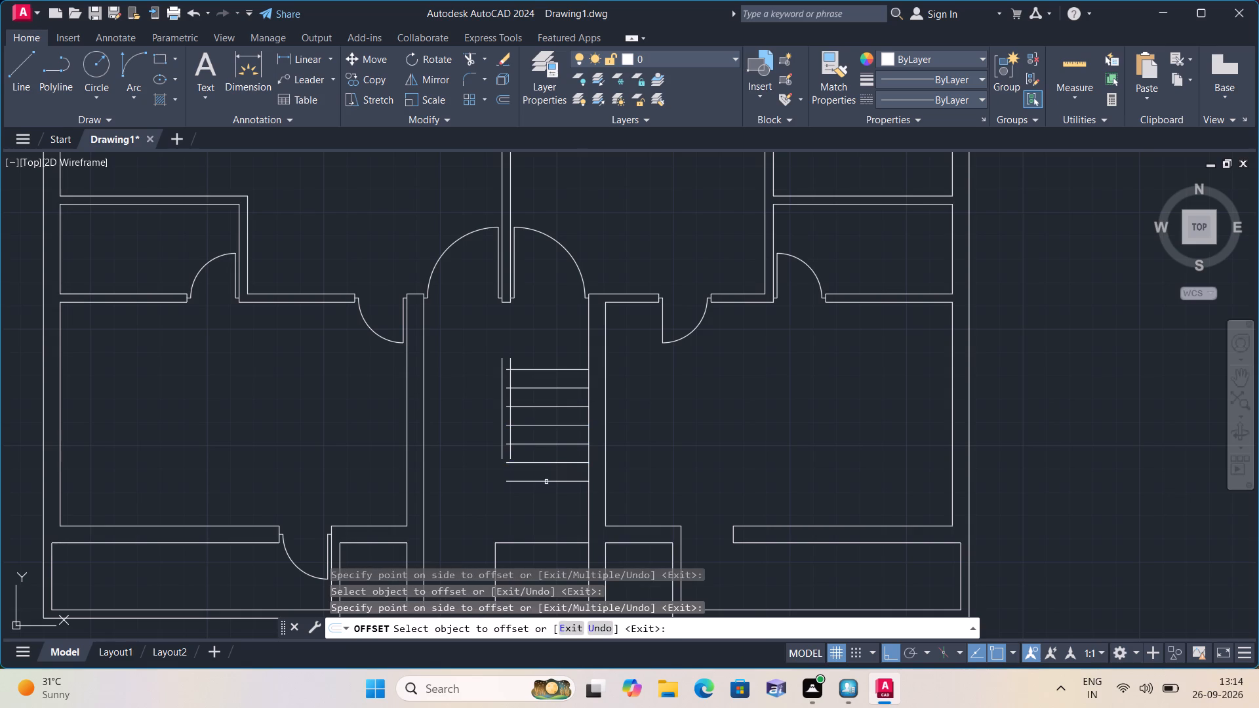
click(546, 482)
click(544, 512)
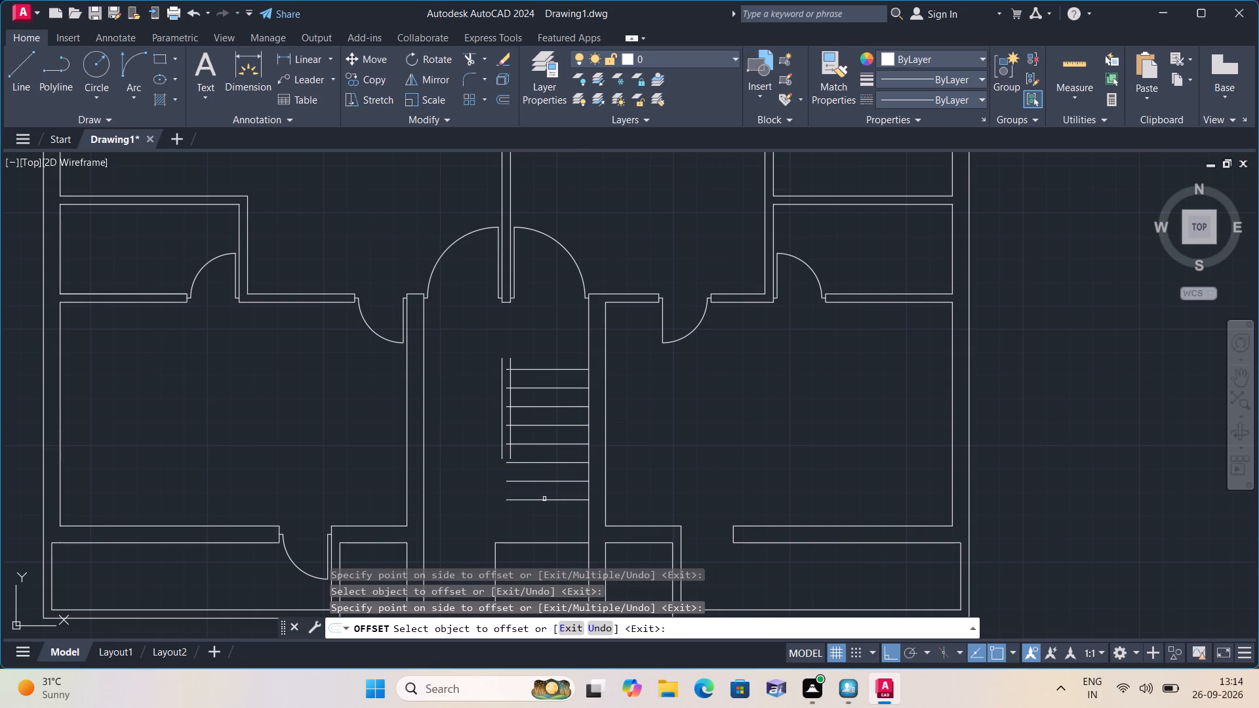
click(544, 499)
click(542, 526)
key(Escape)
Measure the vertical distance from the stairwell's front wall line to the lowest tread of the right flight with a linear dimension.
scroll(542, 526, up, 1)
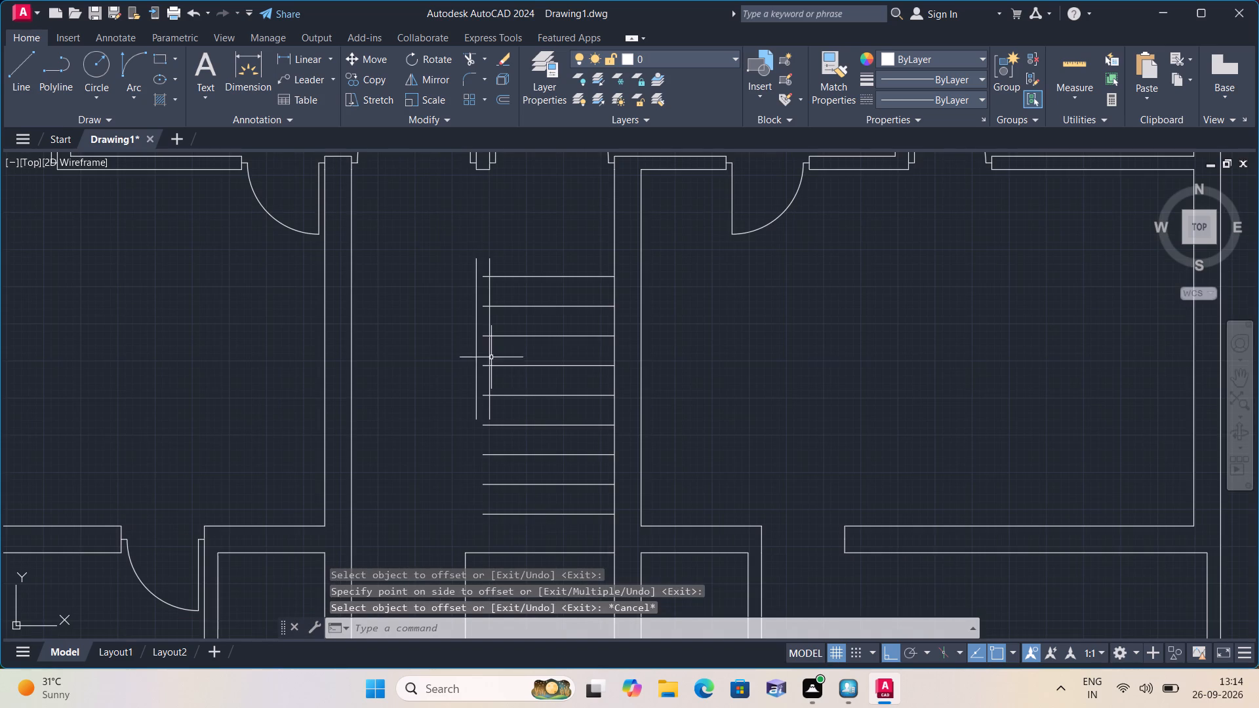
click(334, 58)
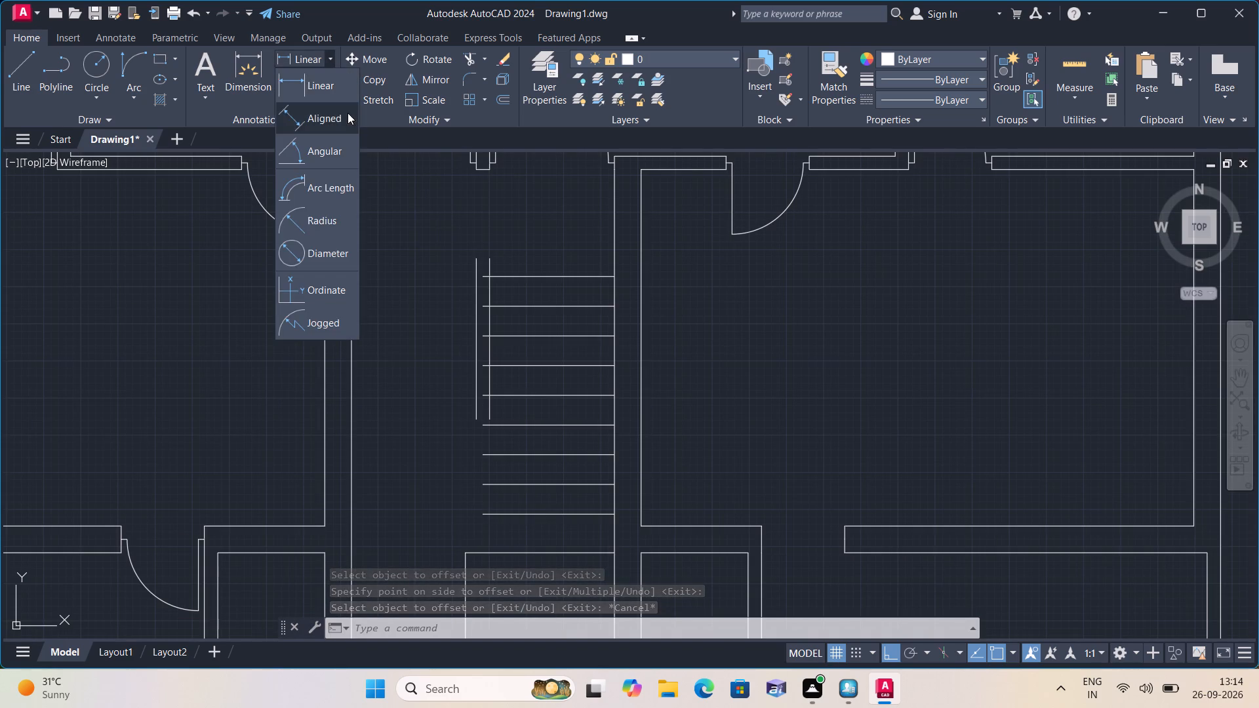
click(330, 83)
scroll(486, 296, down, 2)
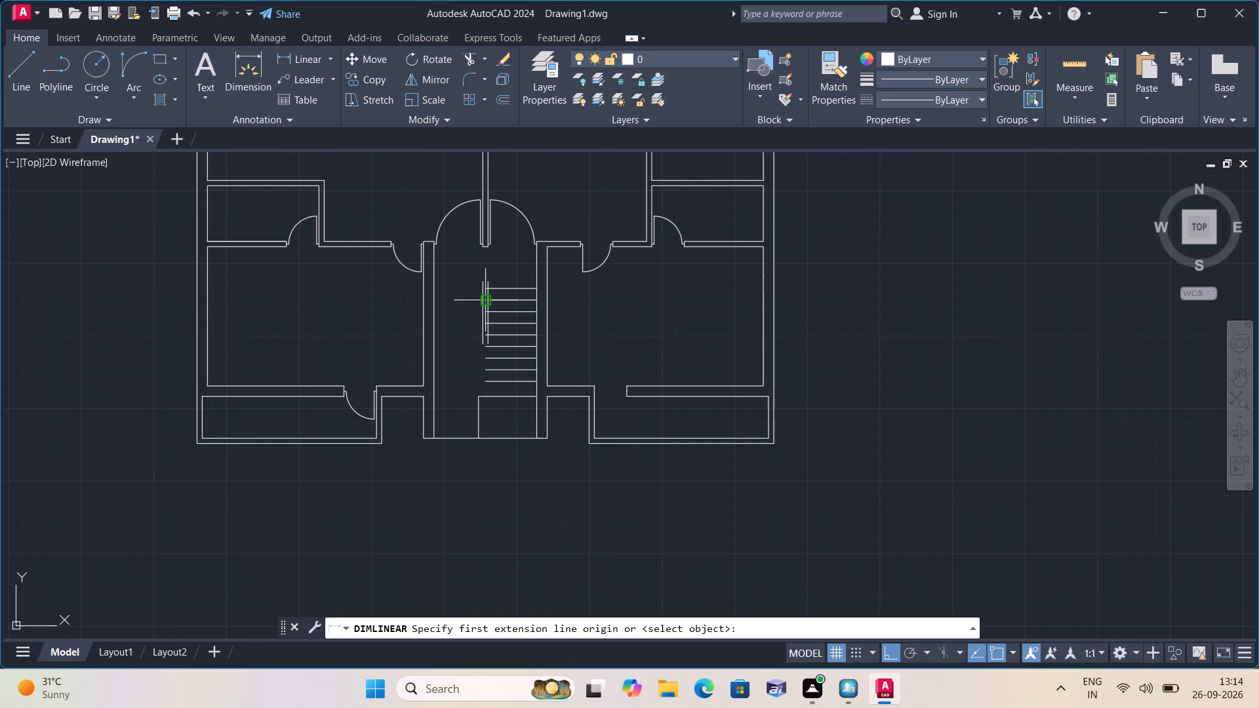
scroll(486, 296, down, 1)
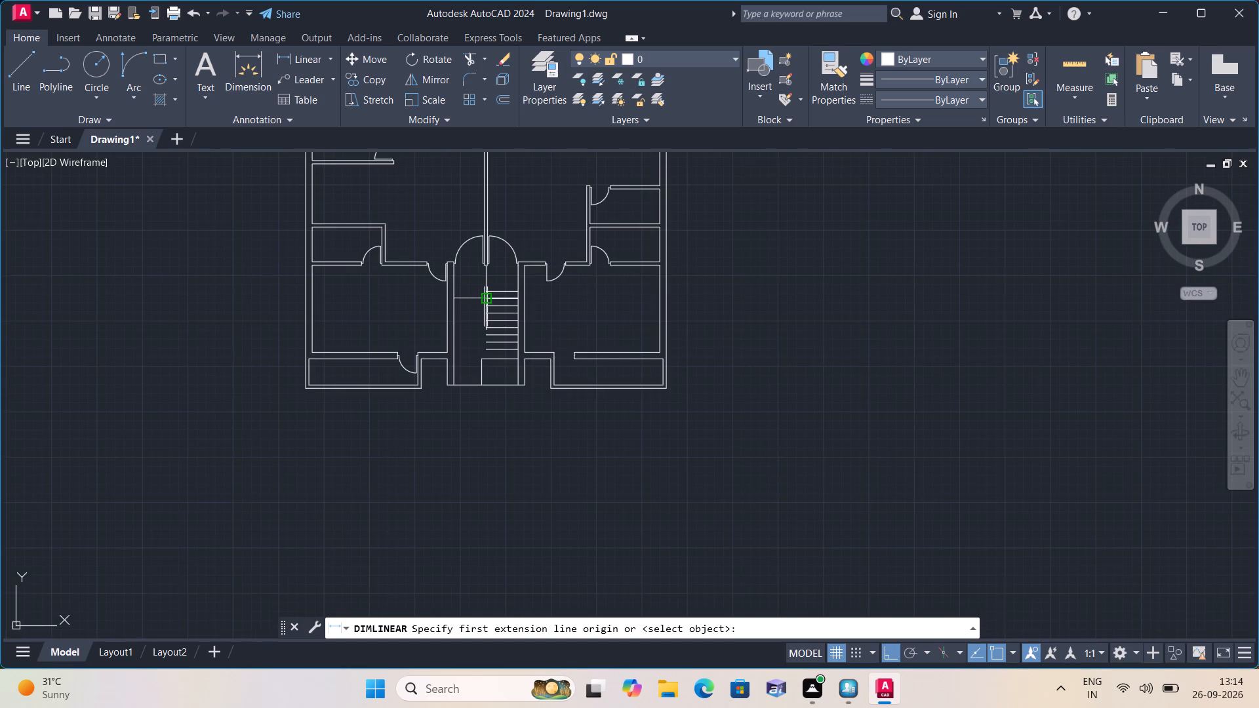
scroll(486, 296, up, 1)
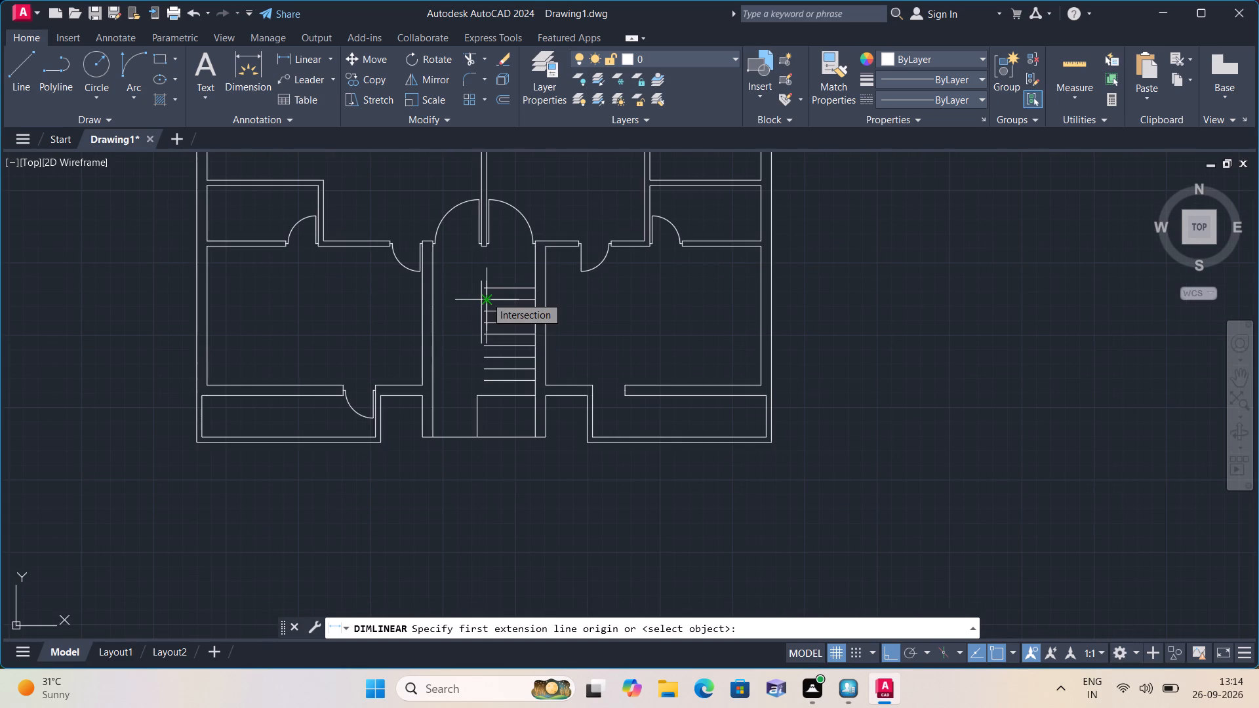
scroll(486, 296, down, 1)
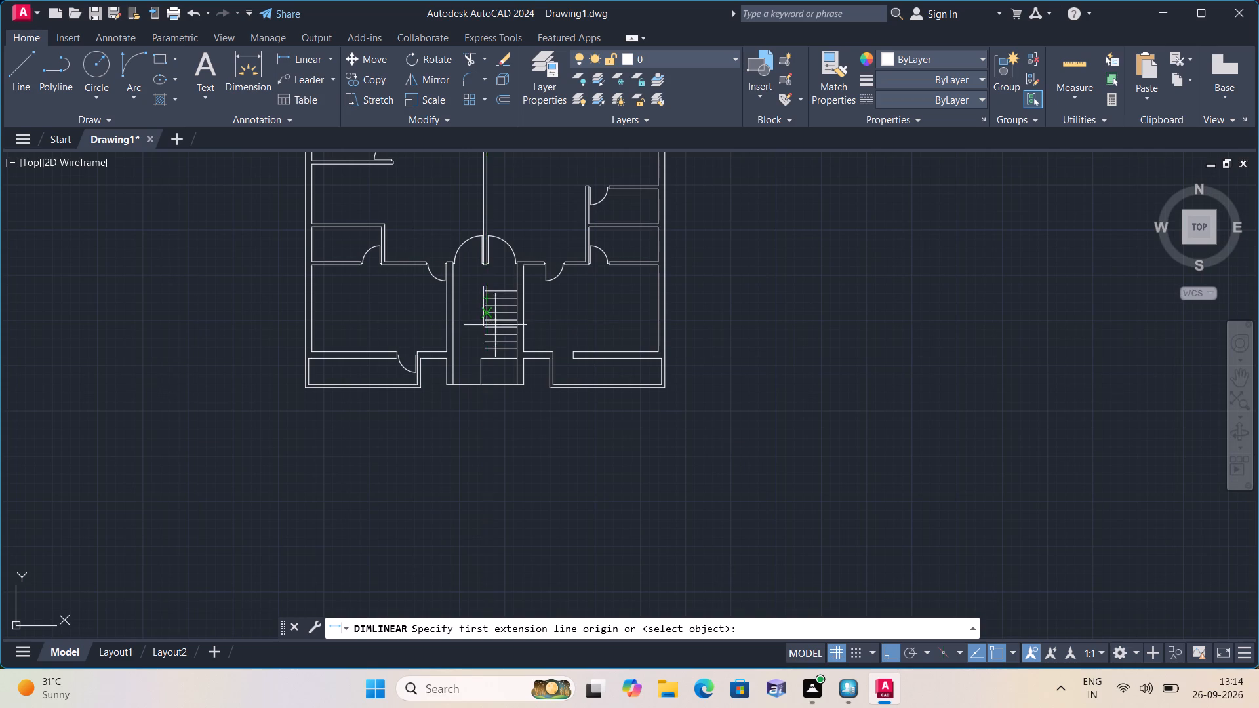
scroll(496, 332, up, 3)
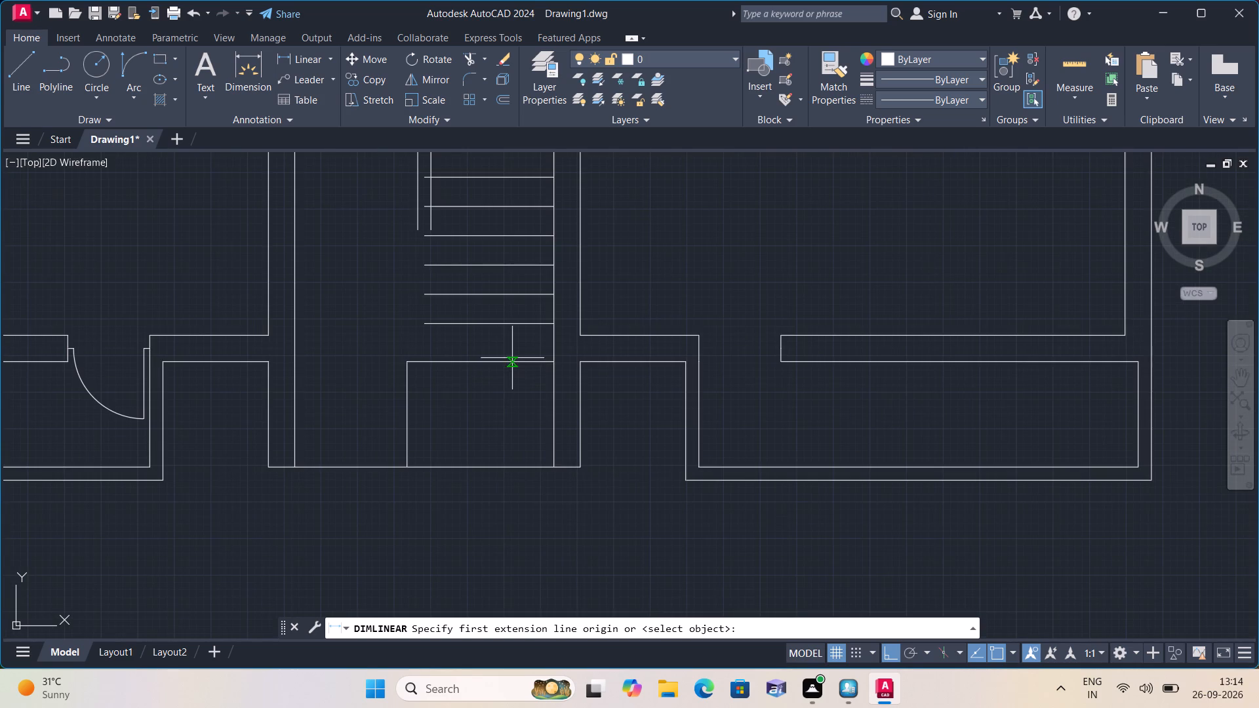
click(498, 465)
click(496, 324)
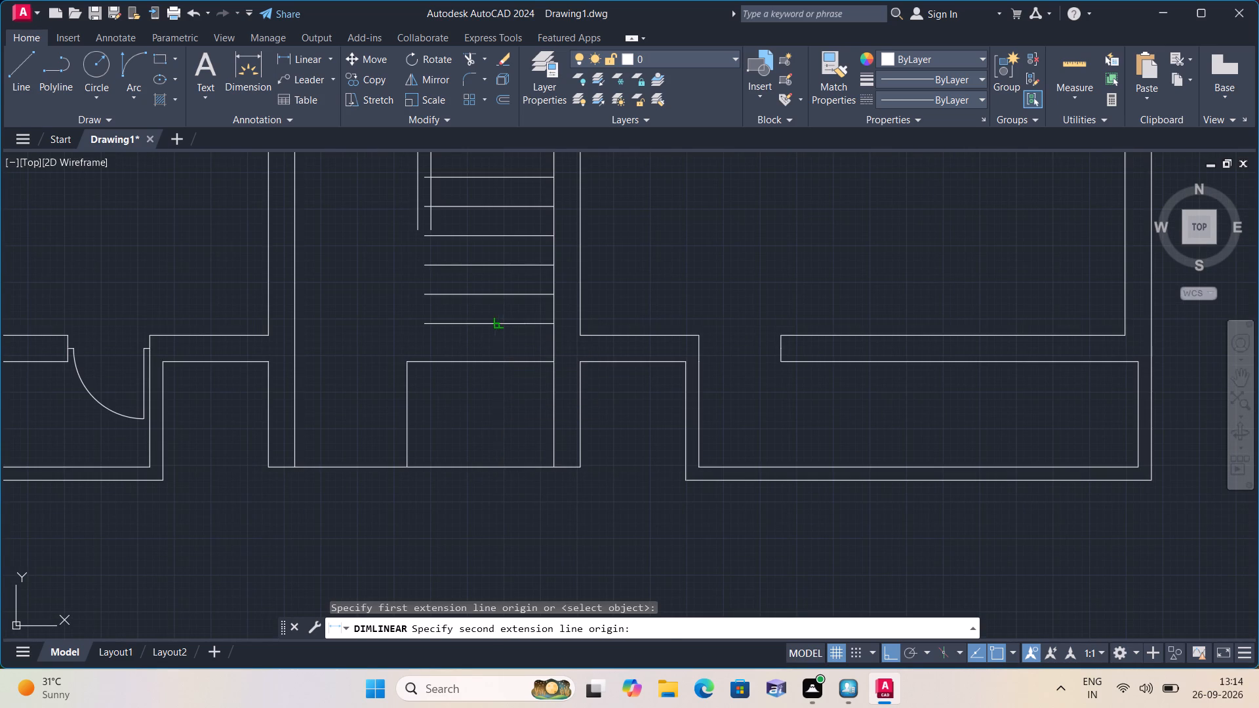
scroll(485, 337, up, 3)
scroll(490, 452, up, 1)
middle_drag(482, 439, 469, 300)
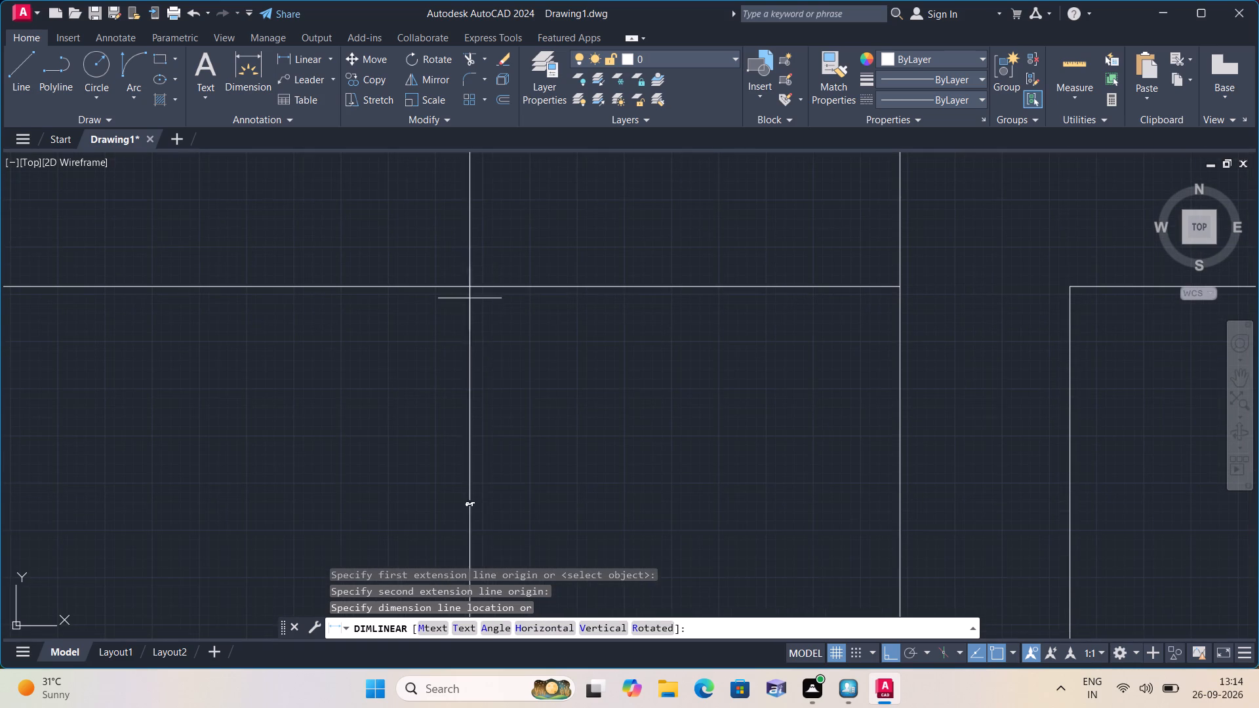
scroll(485, 518, up, 2)
scroll(485, 518, down, 6)
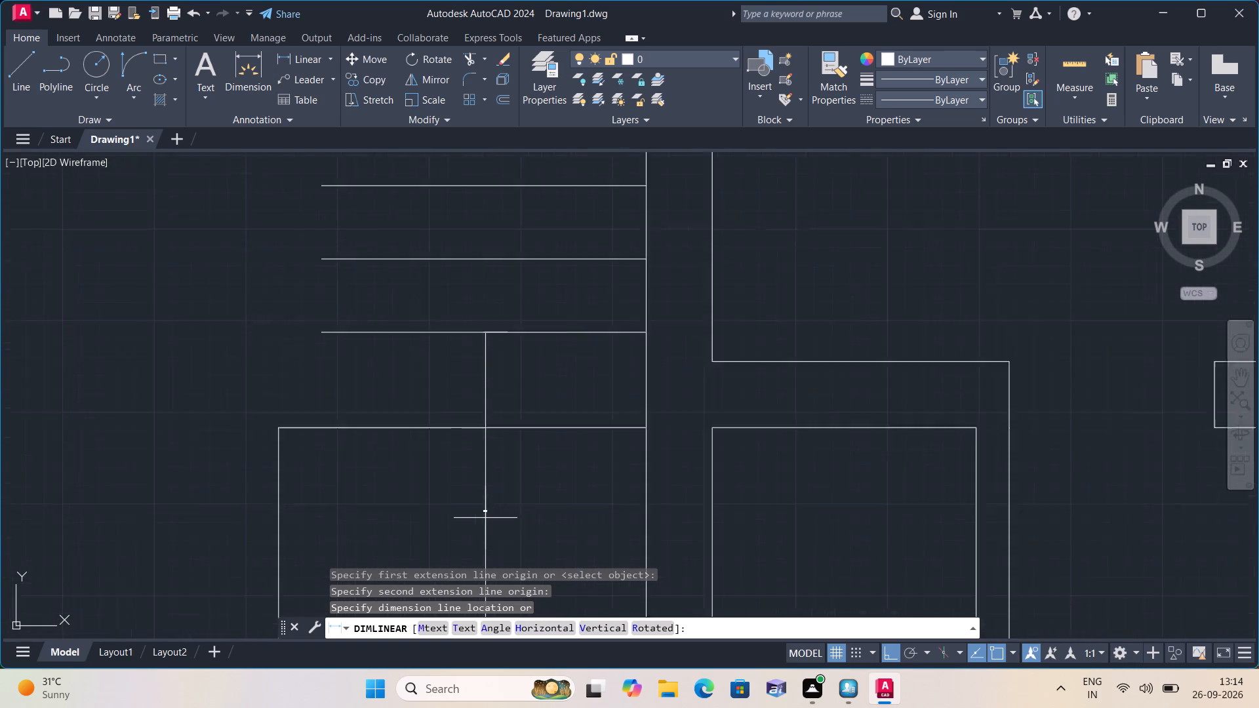
scroll(485, 516, down, 2)
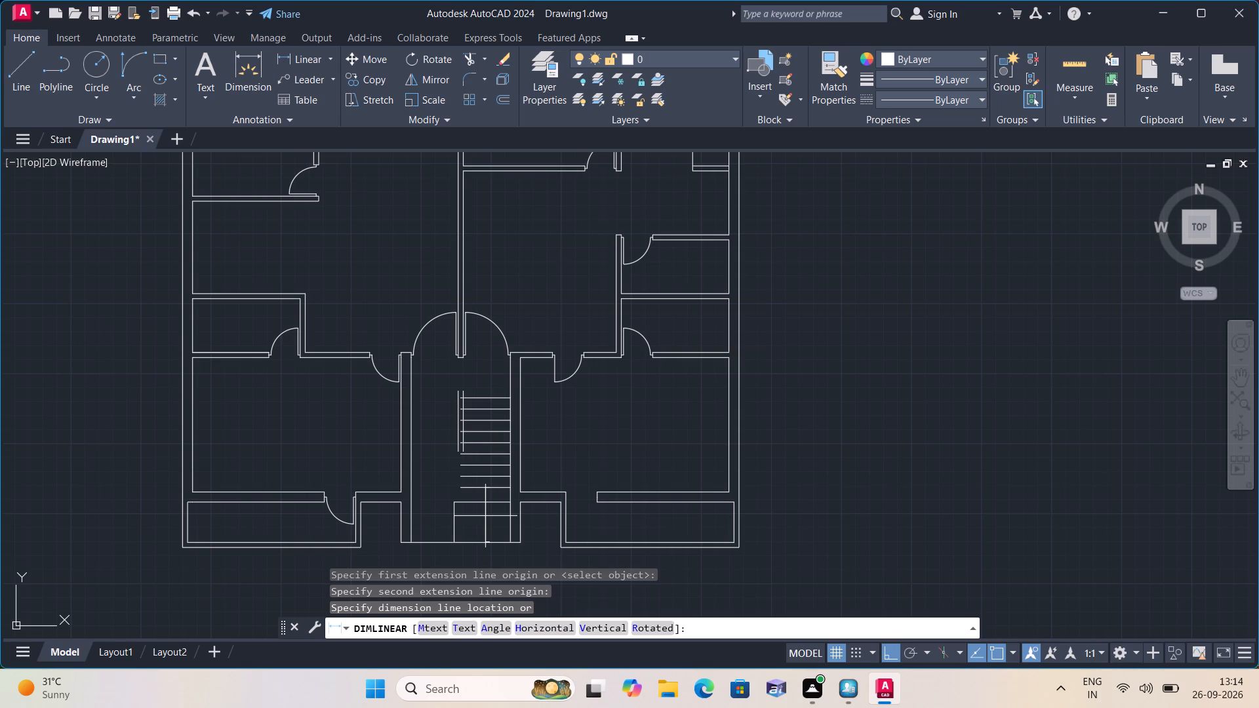
scroll(485, 515, down, 1)
key(Escape)
scroll(490, 512, up, 4)
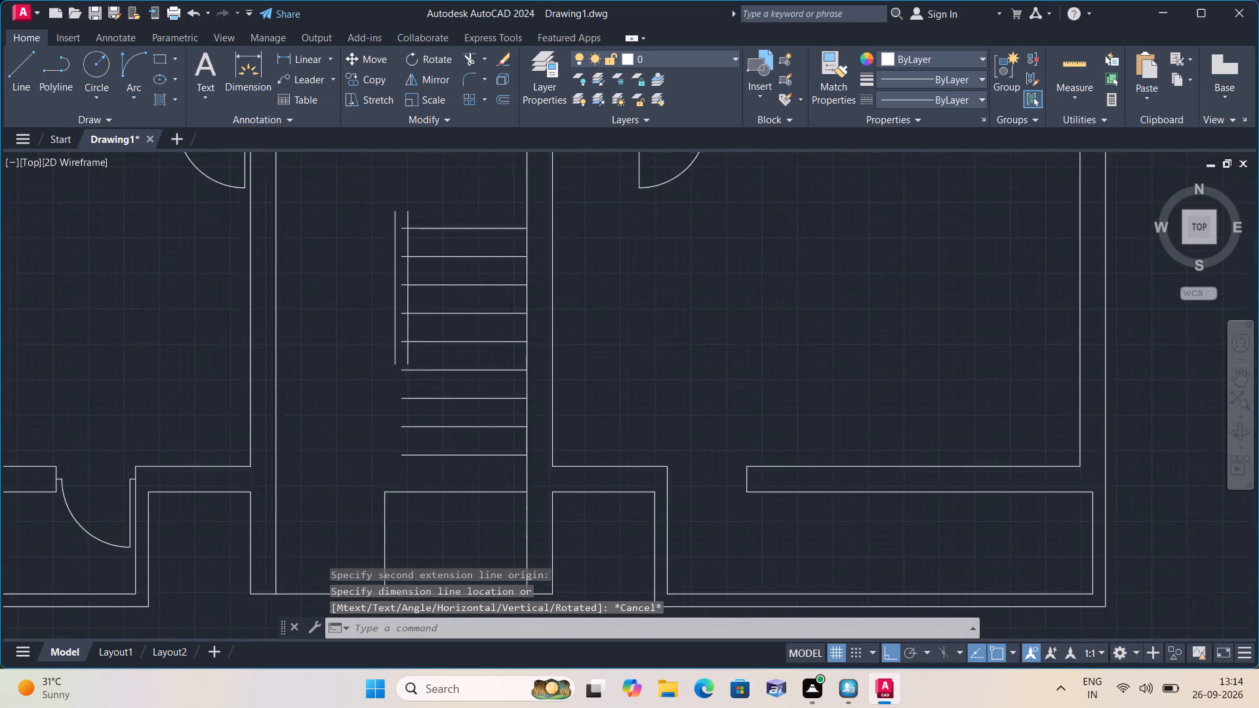
scroll(474, 456, down, 1)
Erase all nine tread lines of the right stair flight, keeping the two central vertical lines.
middle_drag(468, 459, 485, 519)
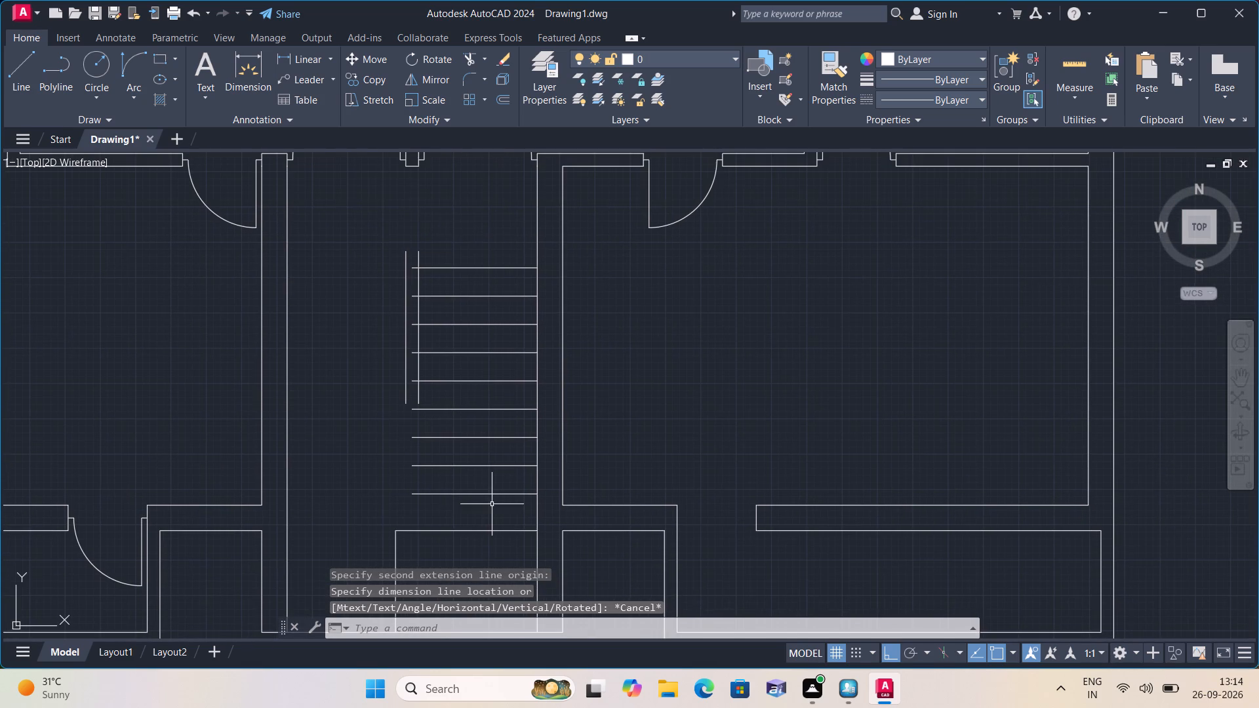
drag(492, 504, 490, 497)
click(443, 247)
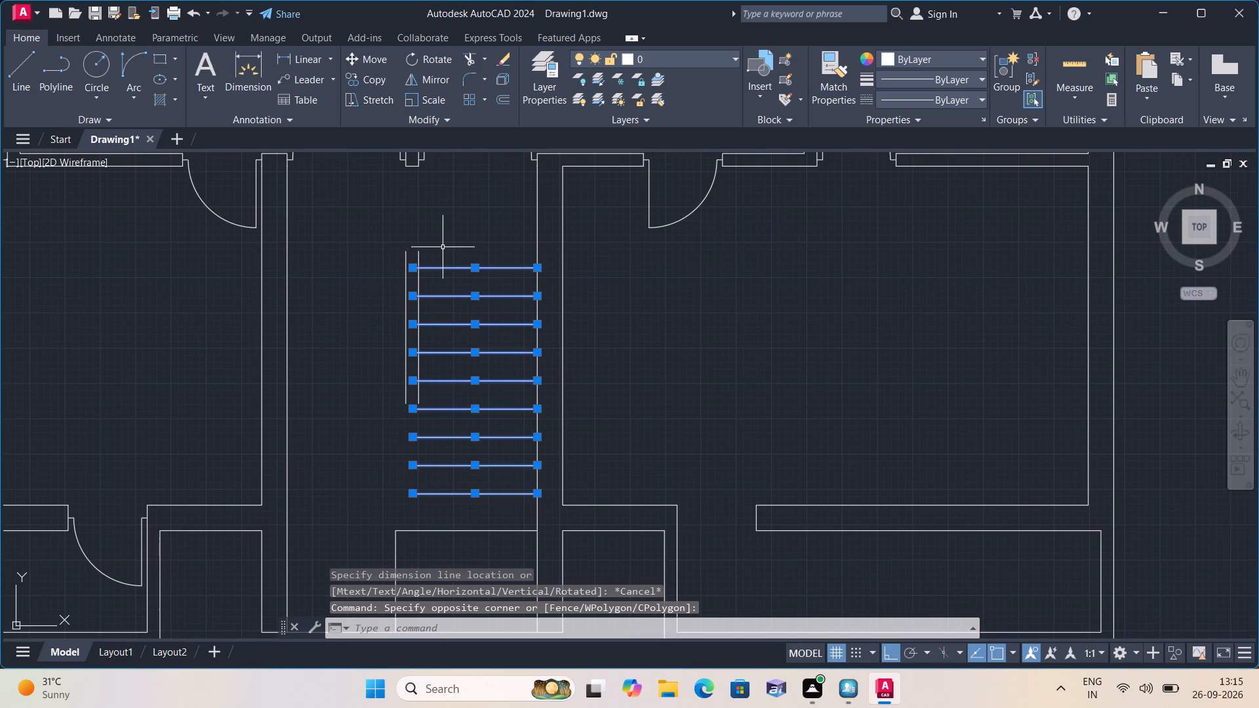
key(Delete)
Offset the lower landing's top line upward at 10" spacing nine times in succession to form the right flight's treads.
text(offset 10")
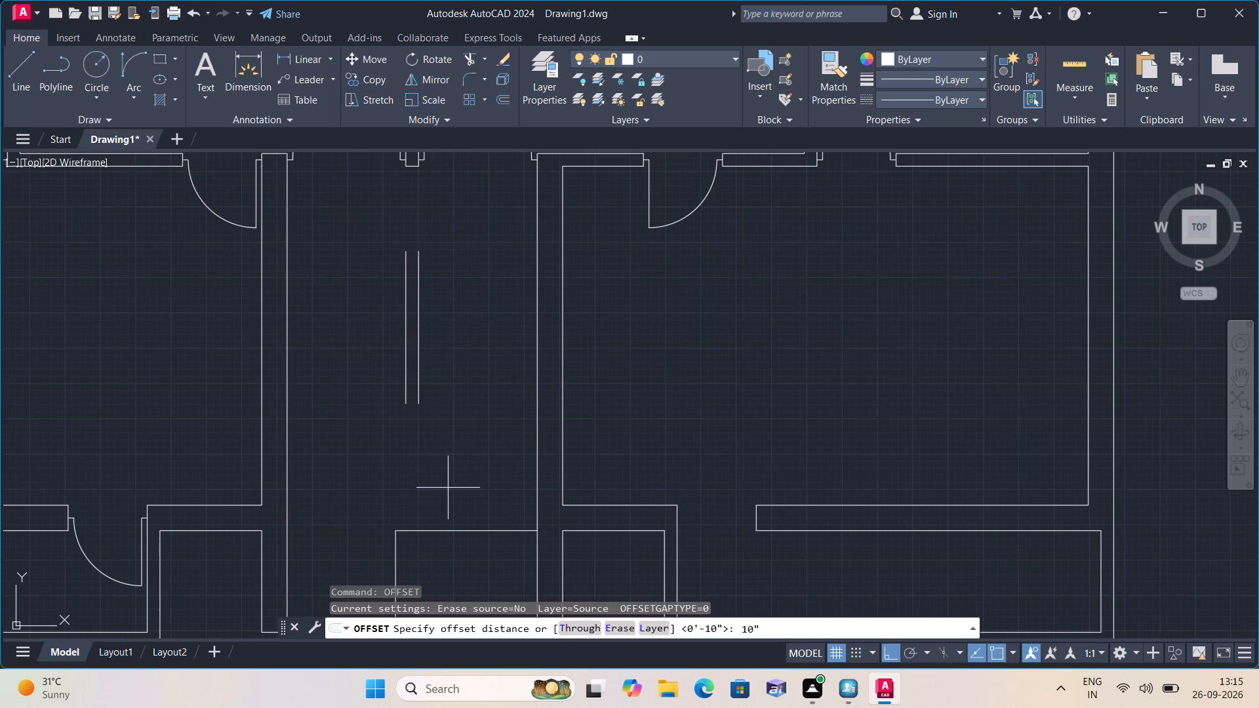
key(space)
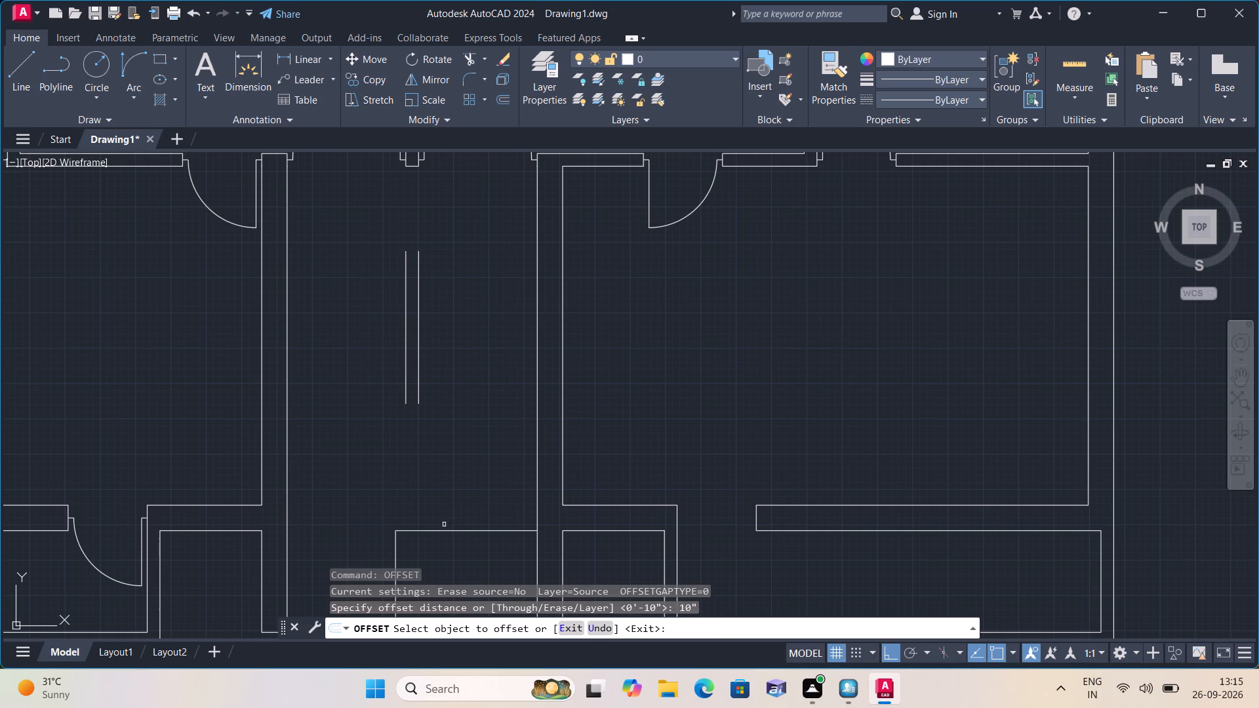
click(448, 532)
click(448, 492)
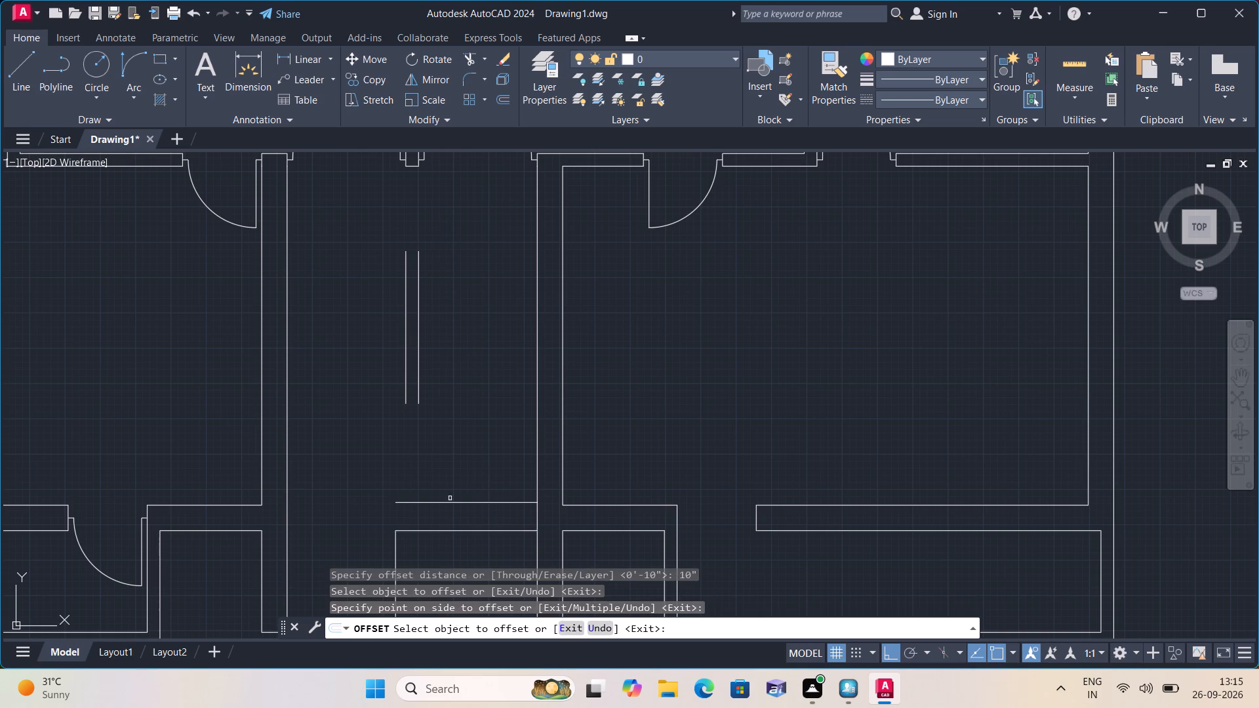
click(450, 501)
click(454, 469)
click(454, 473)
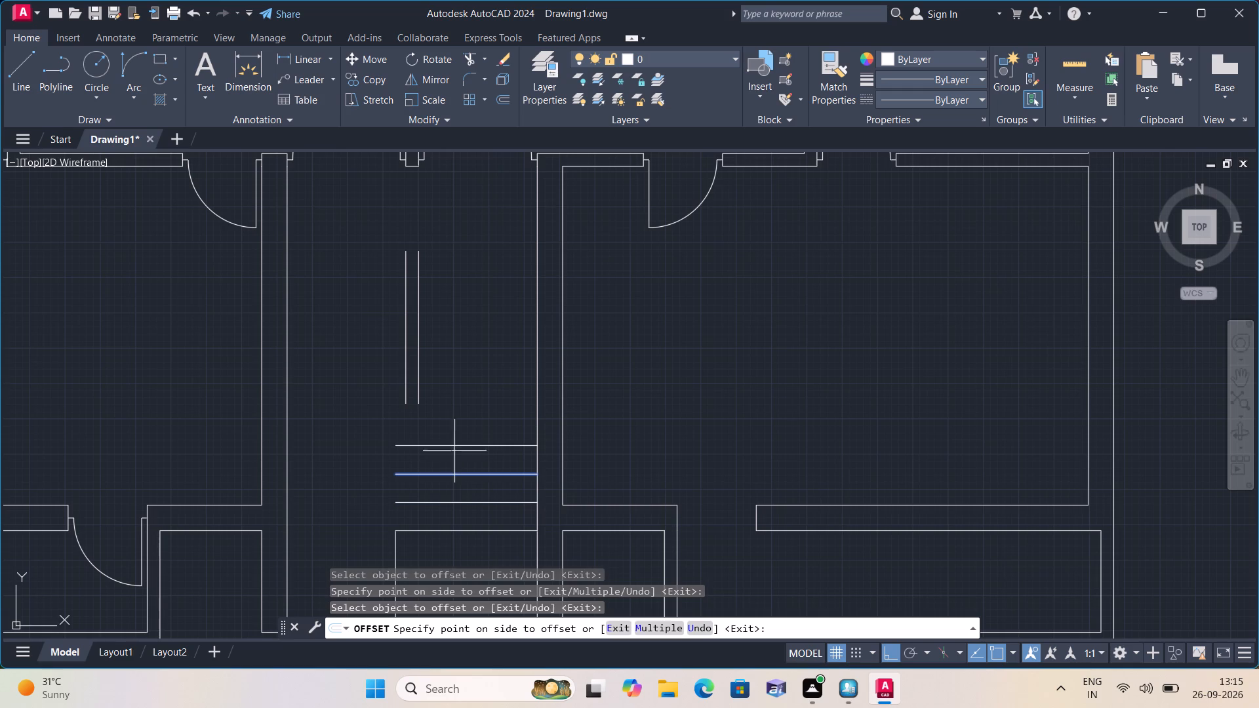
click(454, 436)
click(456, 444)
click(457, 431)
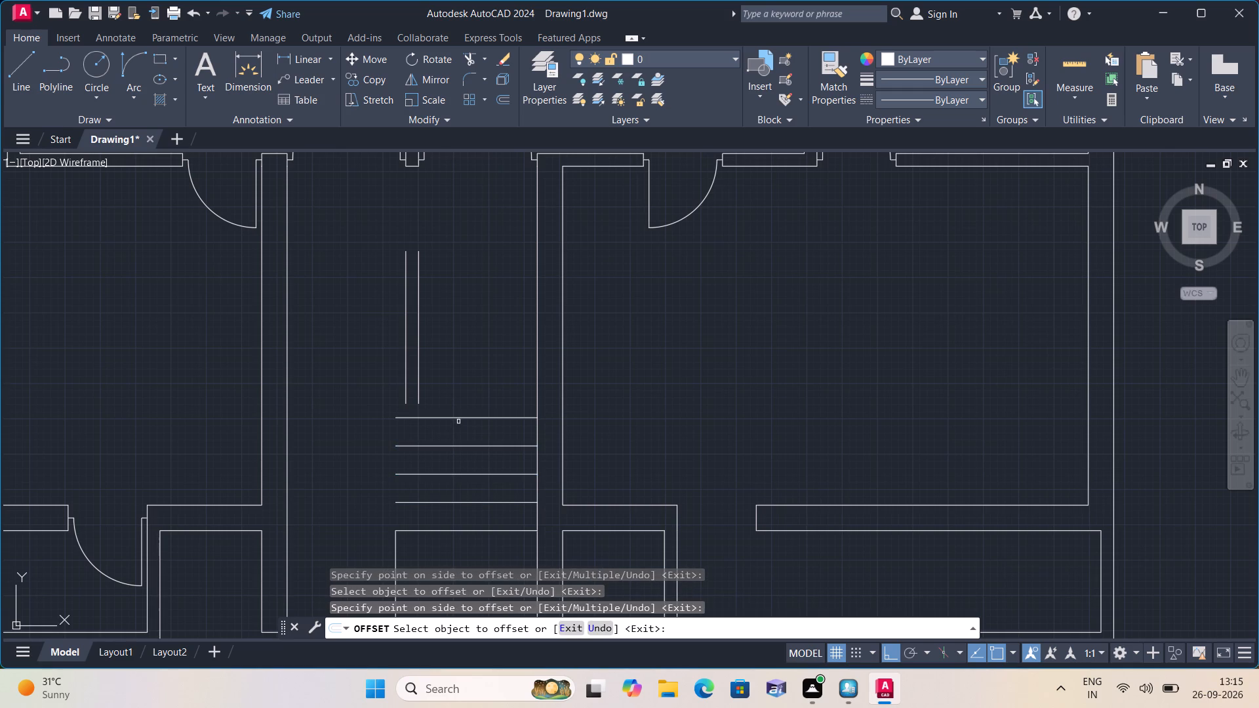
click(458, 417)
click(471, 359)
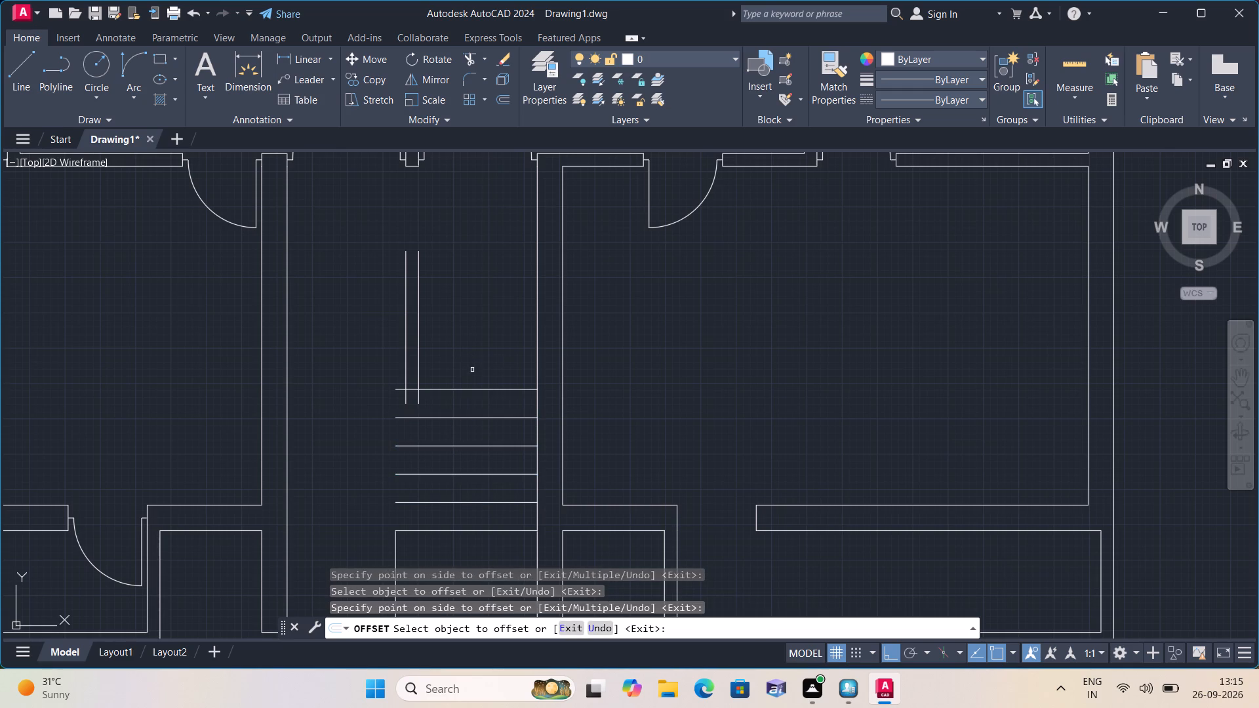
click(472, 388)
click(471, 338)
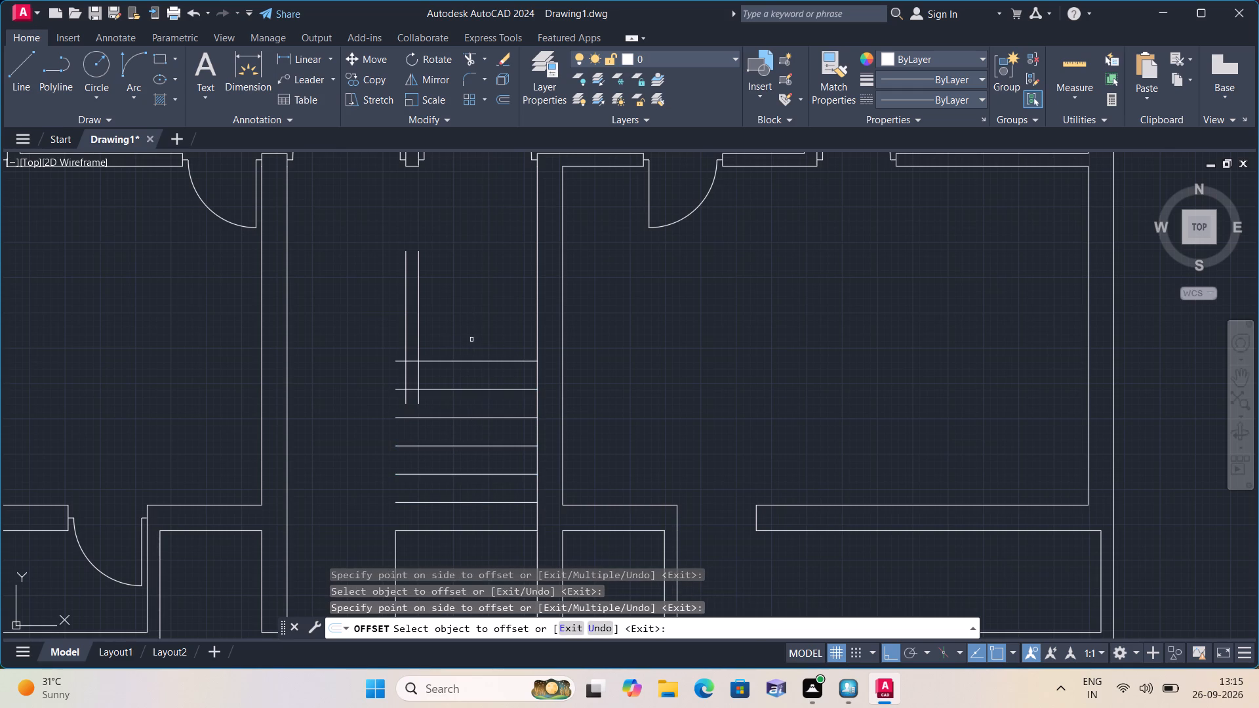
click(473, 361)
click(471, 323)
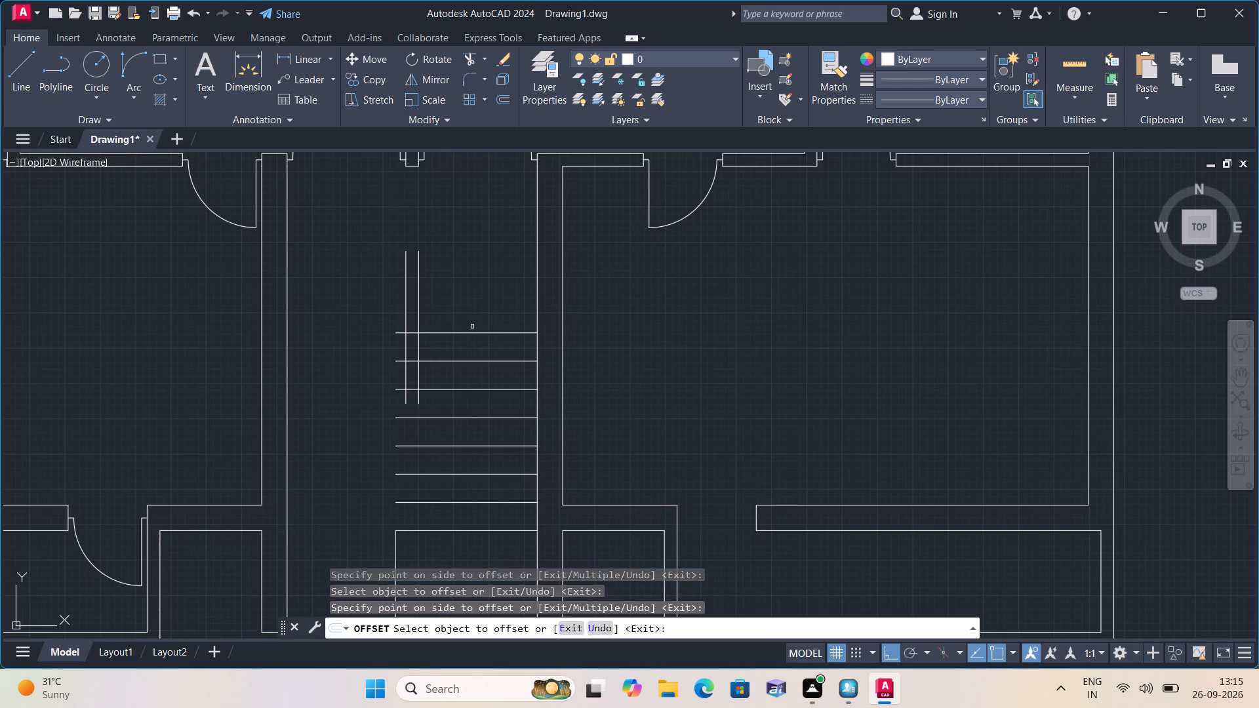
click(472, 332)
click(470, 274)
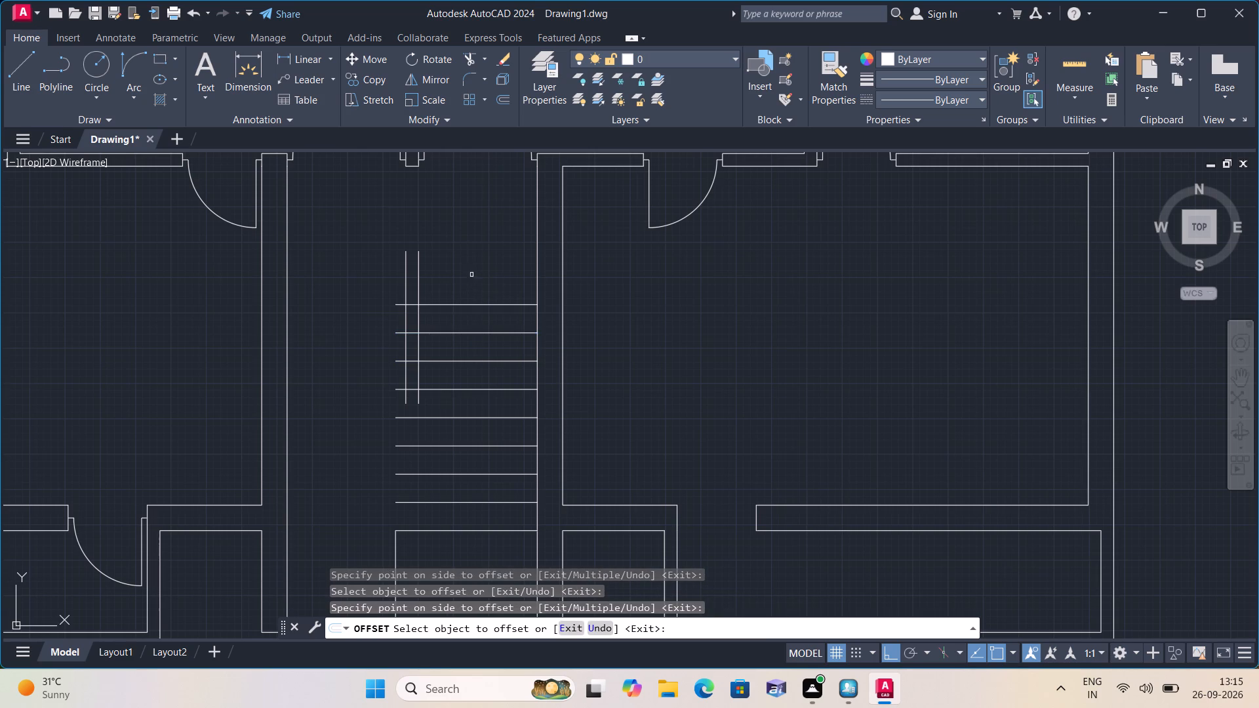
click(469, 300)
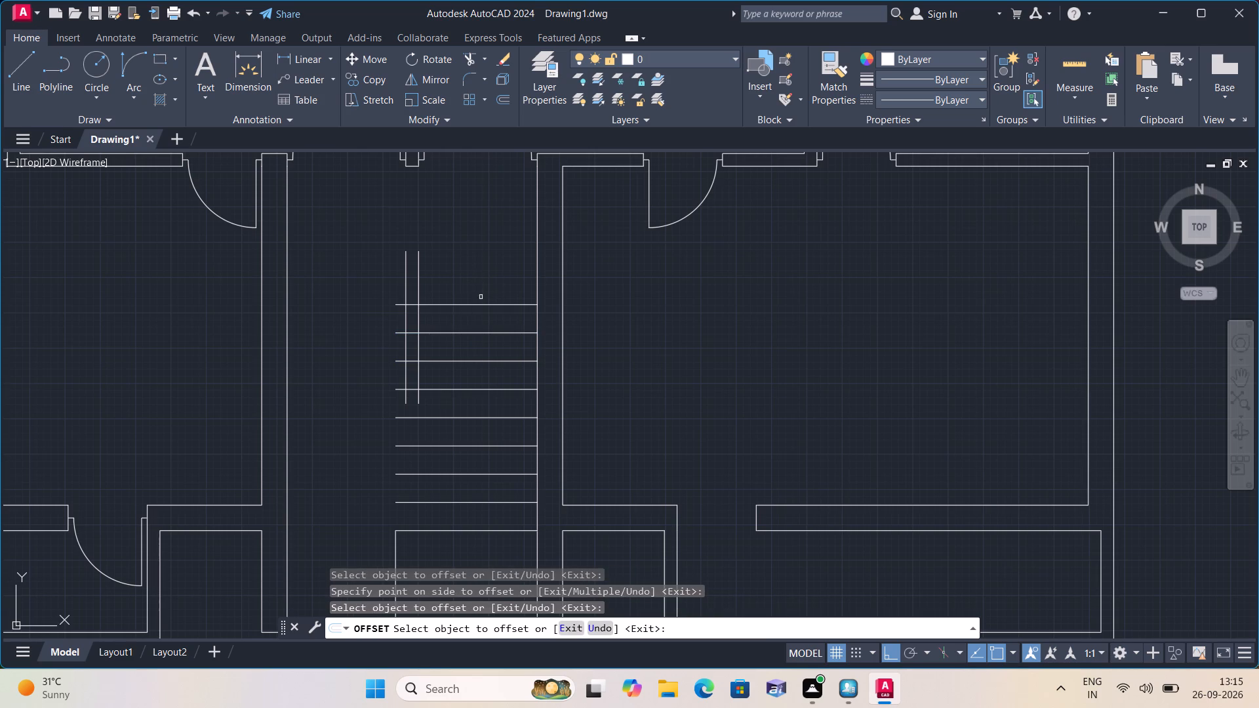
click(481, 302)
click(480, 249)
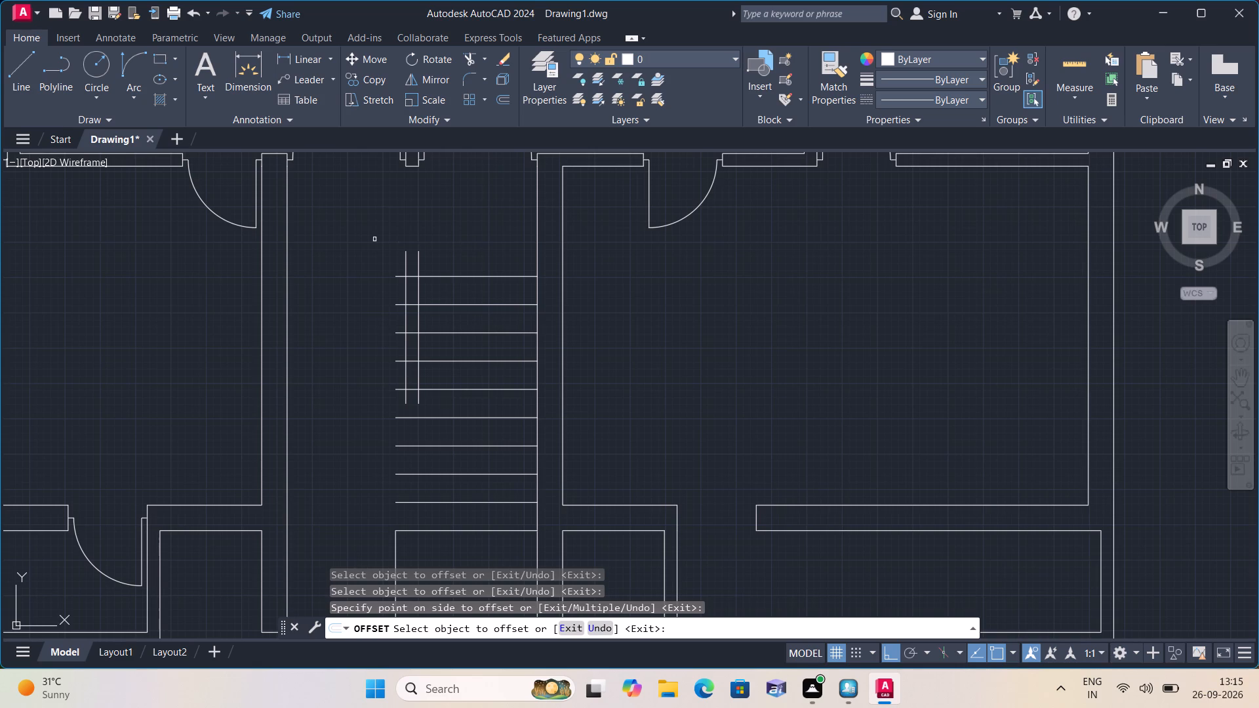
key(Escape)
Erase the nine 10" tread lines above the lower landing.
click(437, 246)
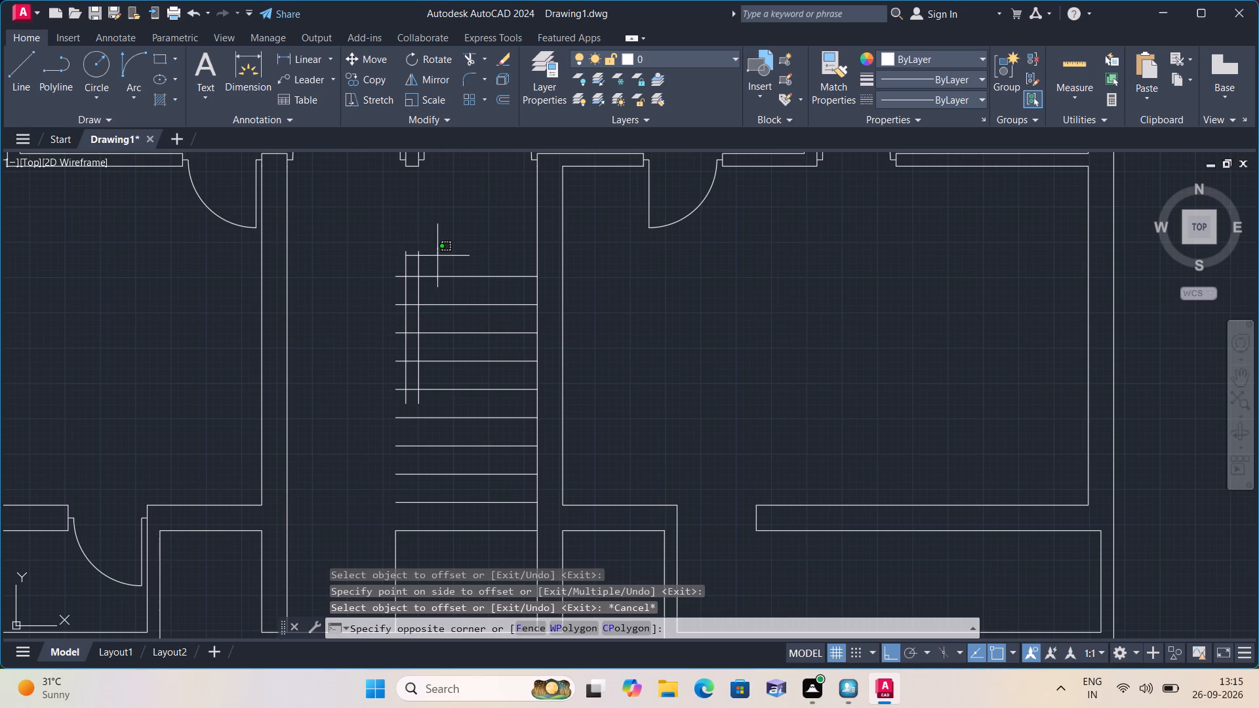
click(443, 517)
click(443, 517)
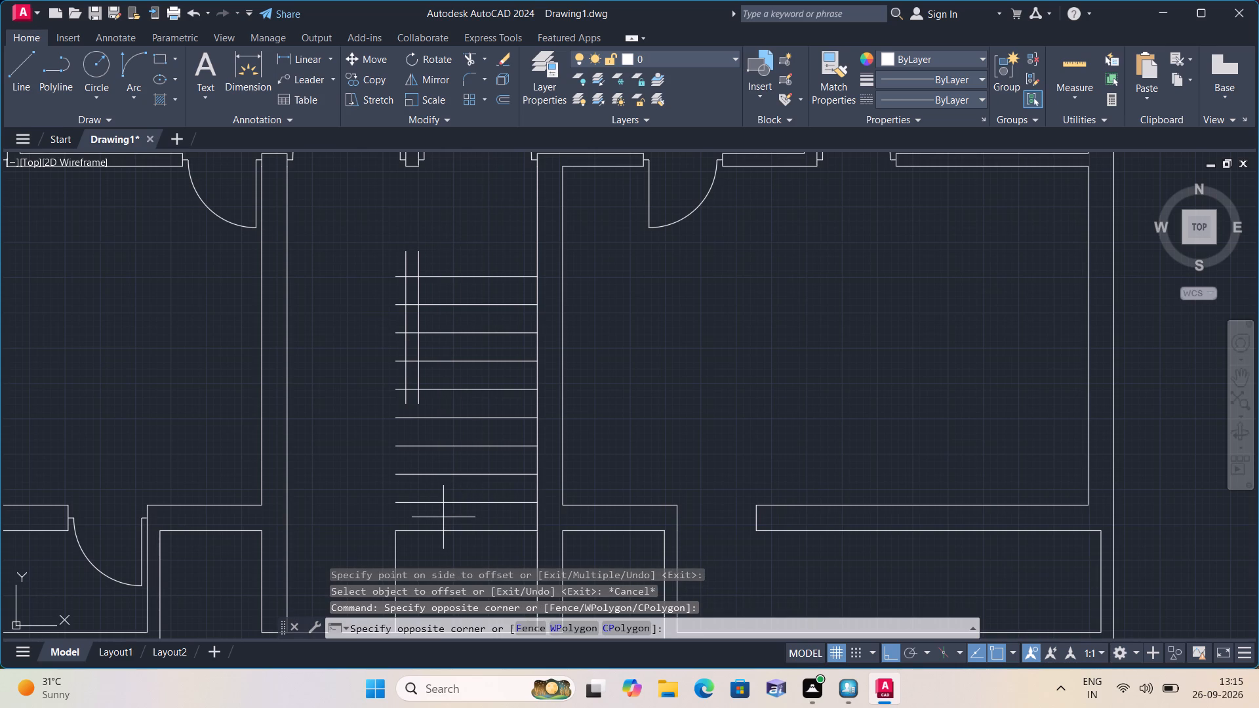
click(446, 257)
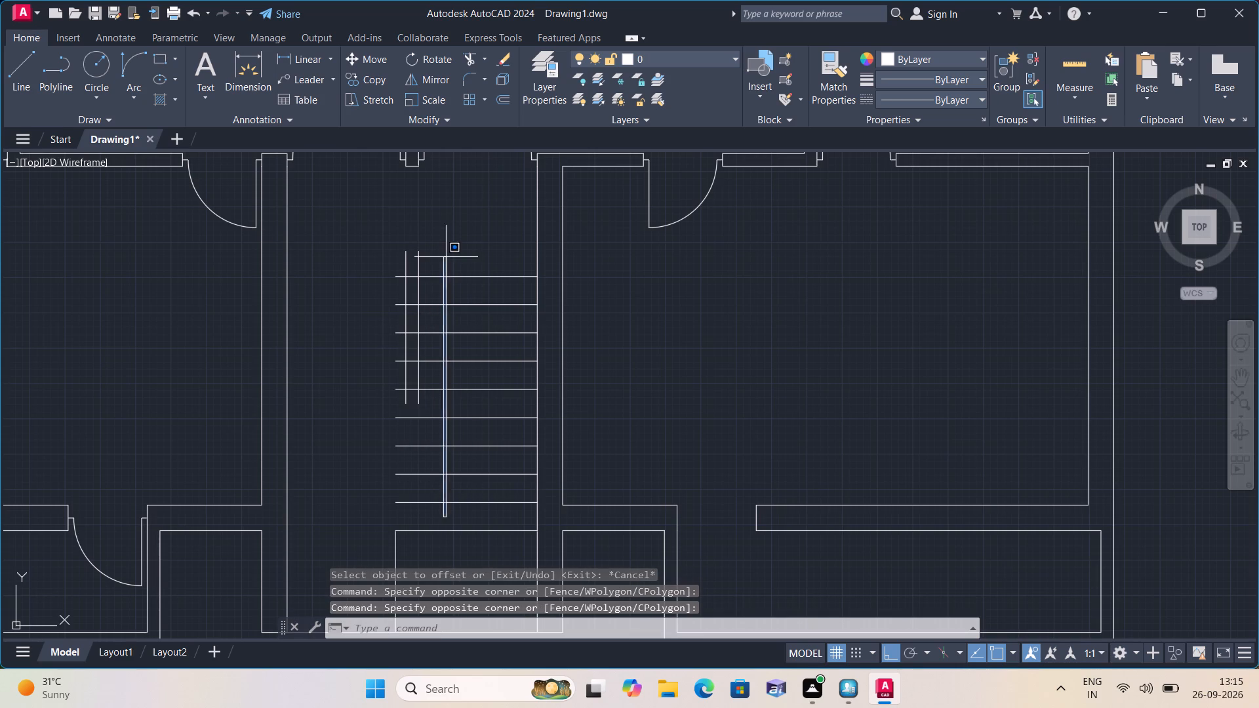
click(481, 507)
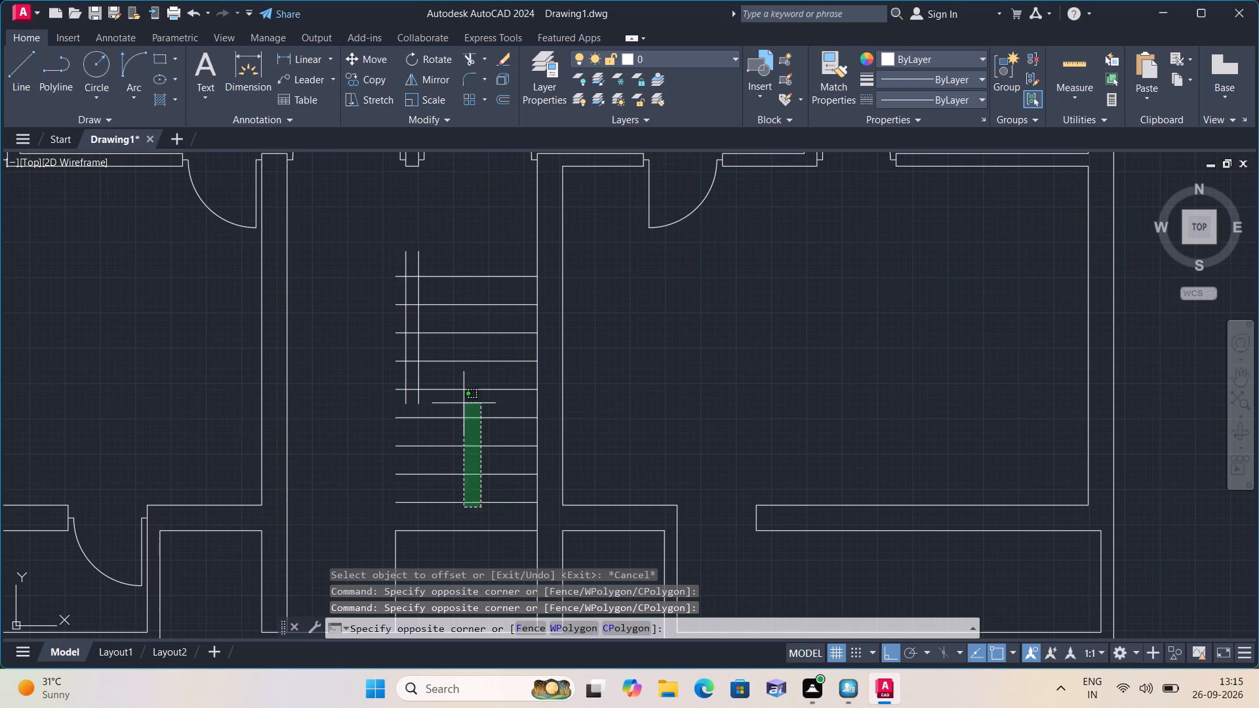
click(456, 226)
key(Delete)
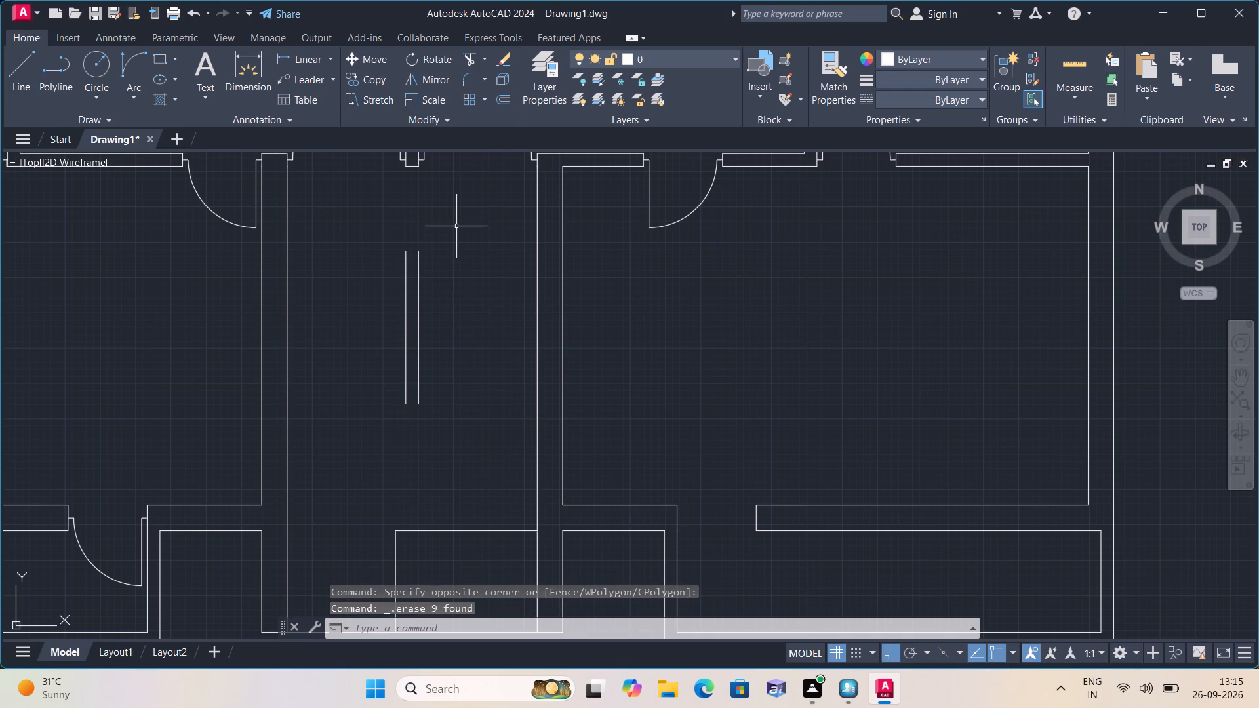
Offset the lower landing's top line upward at 1' spacing nine times in succession to form the treads.
text(off)
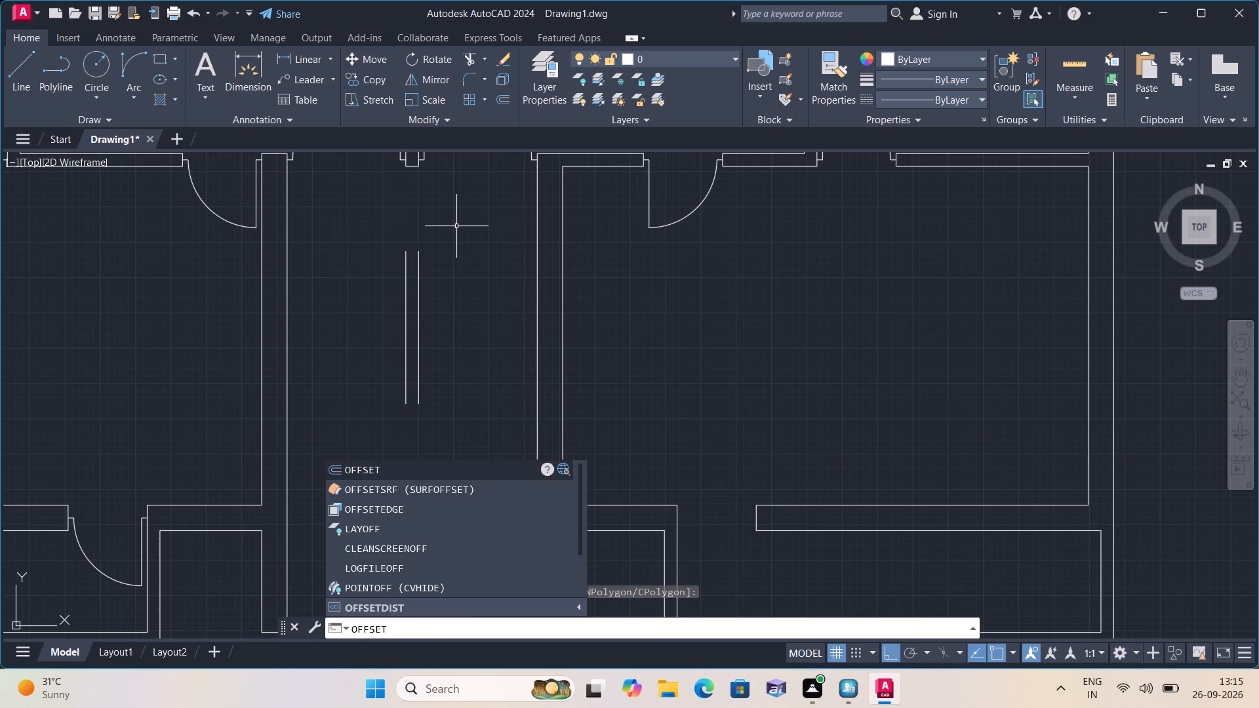
key(space)
text(1')
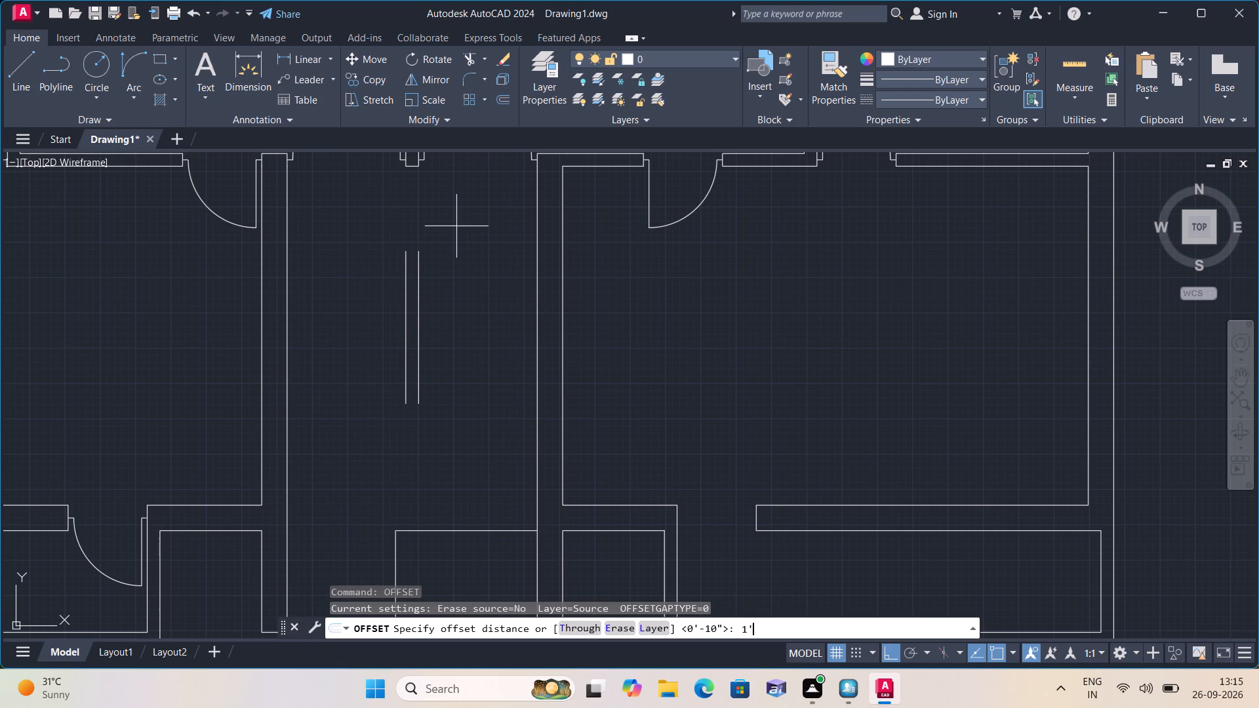
key(space)
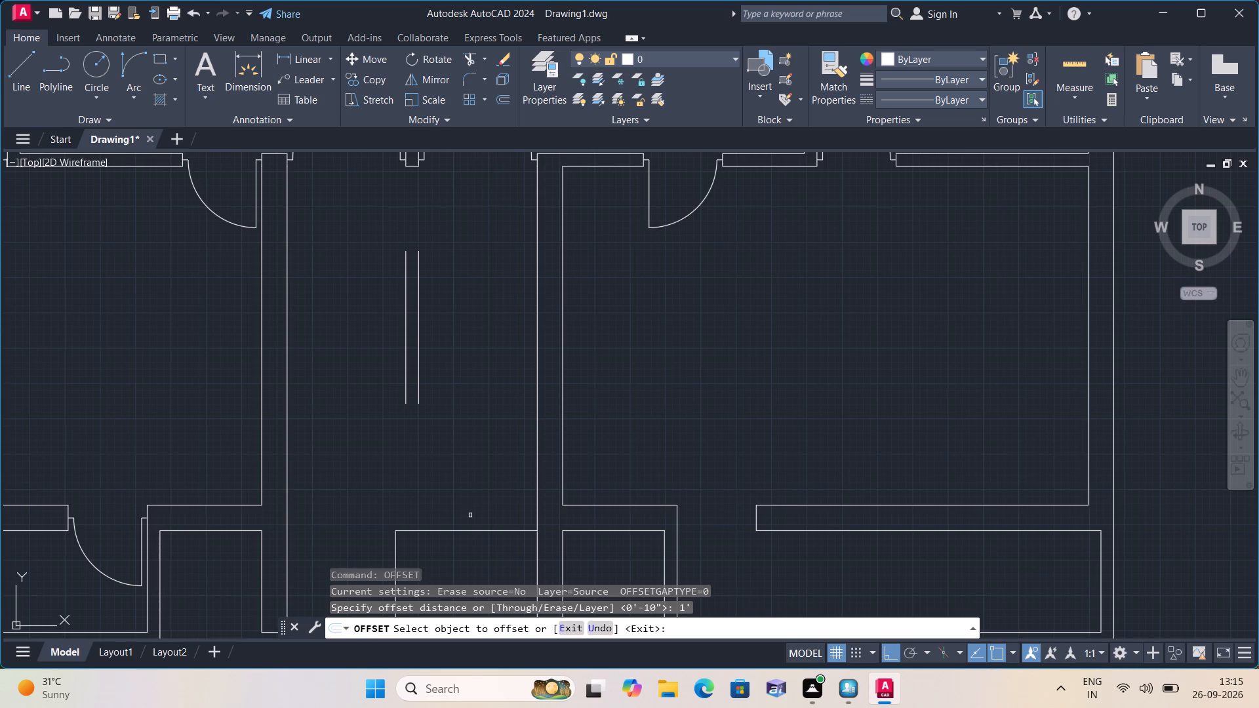
click(466, 531)
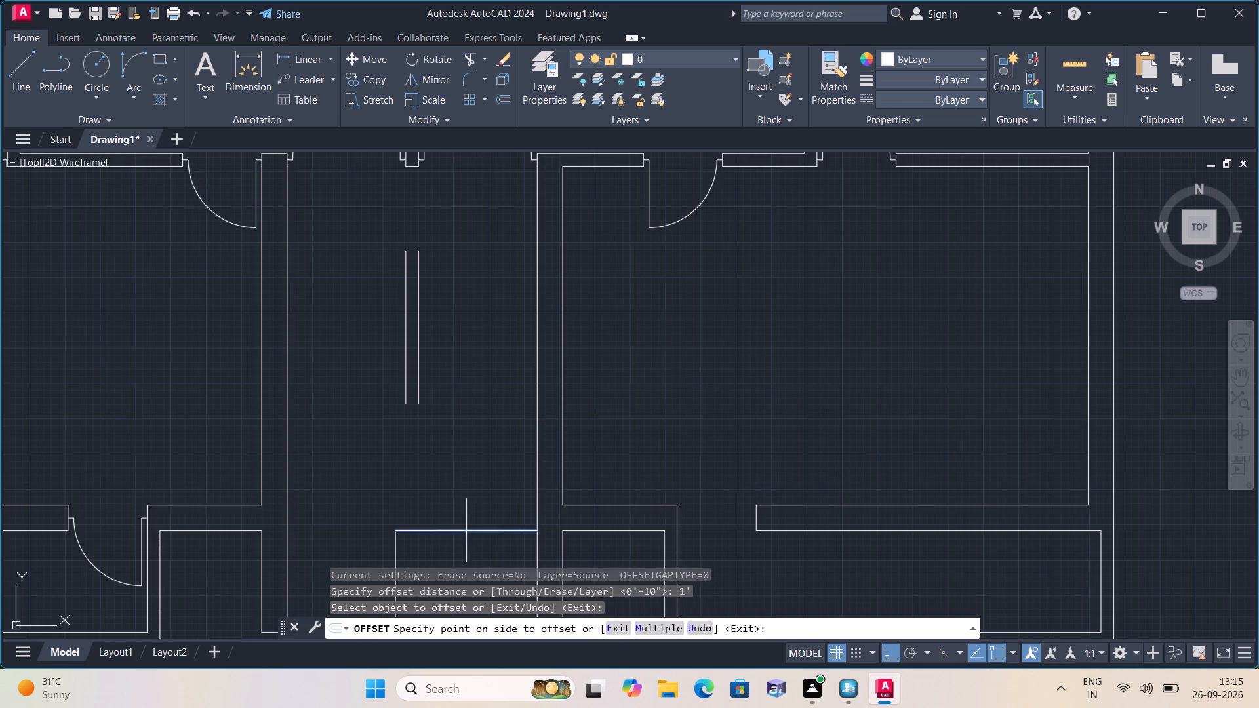
click(468, 503)
click(467, 495)
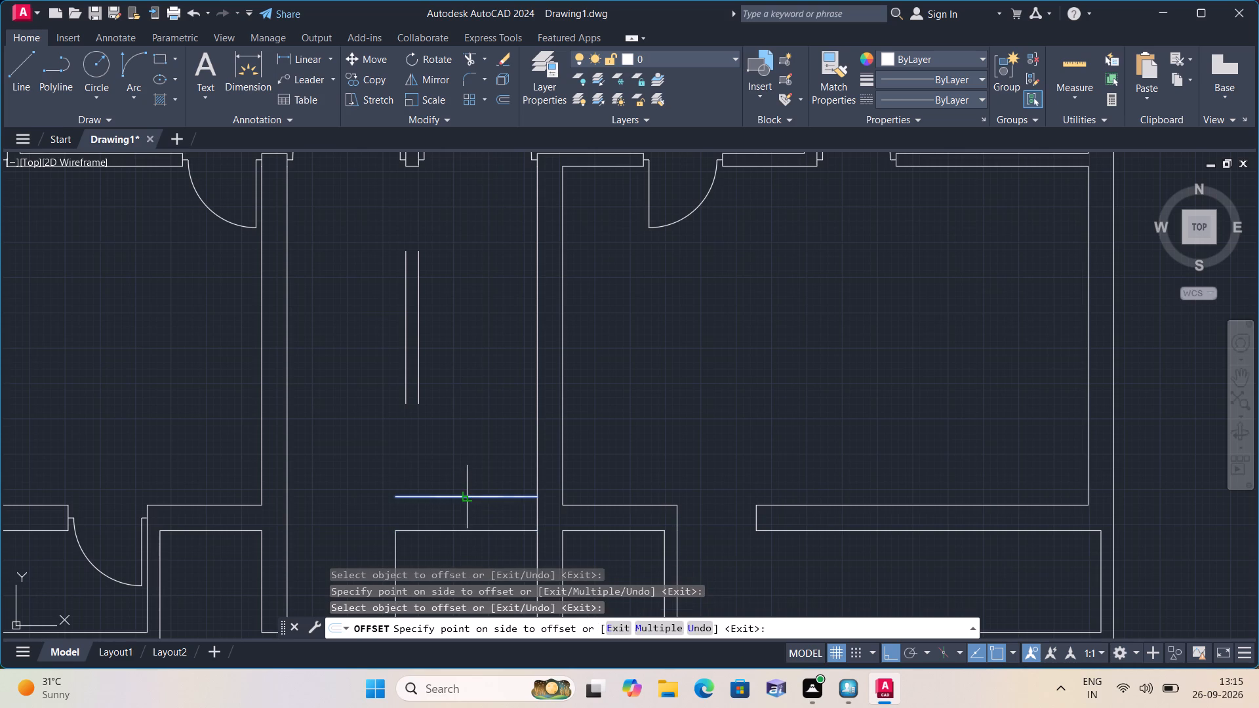
click(467, 475)
click(470, 460)
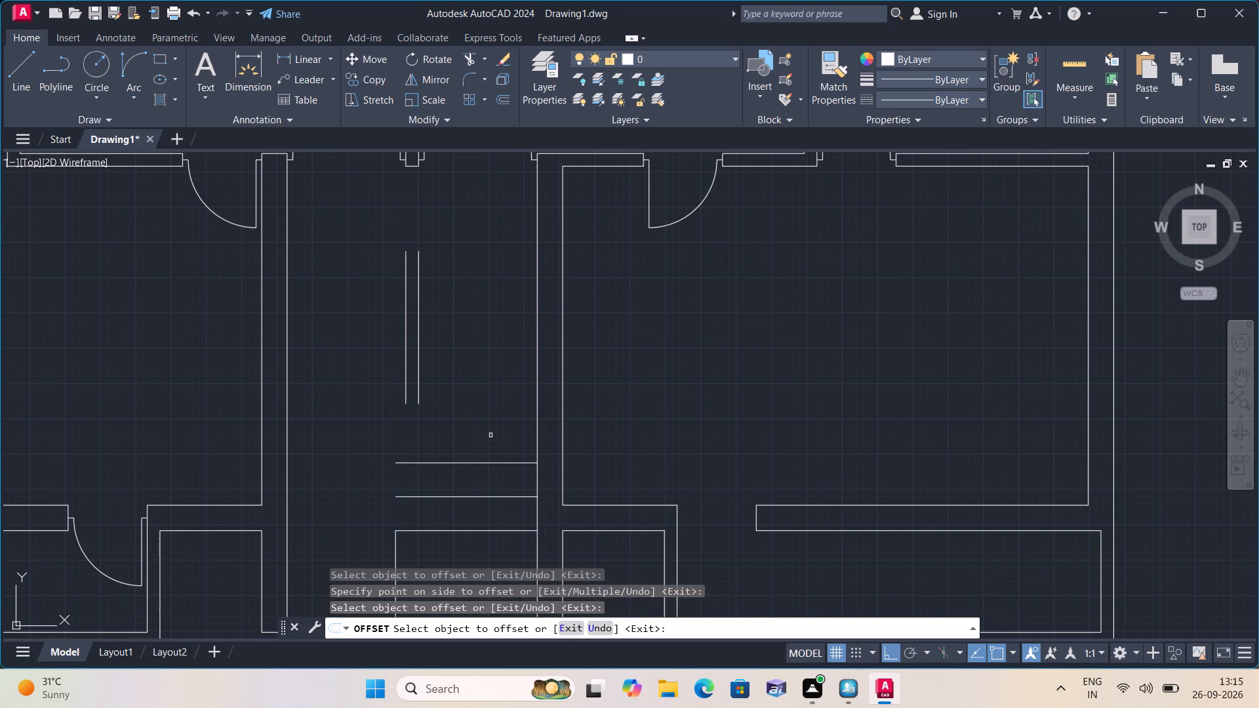
click(483, 461)
click(489, 442)
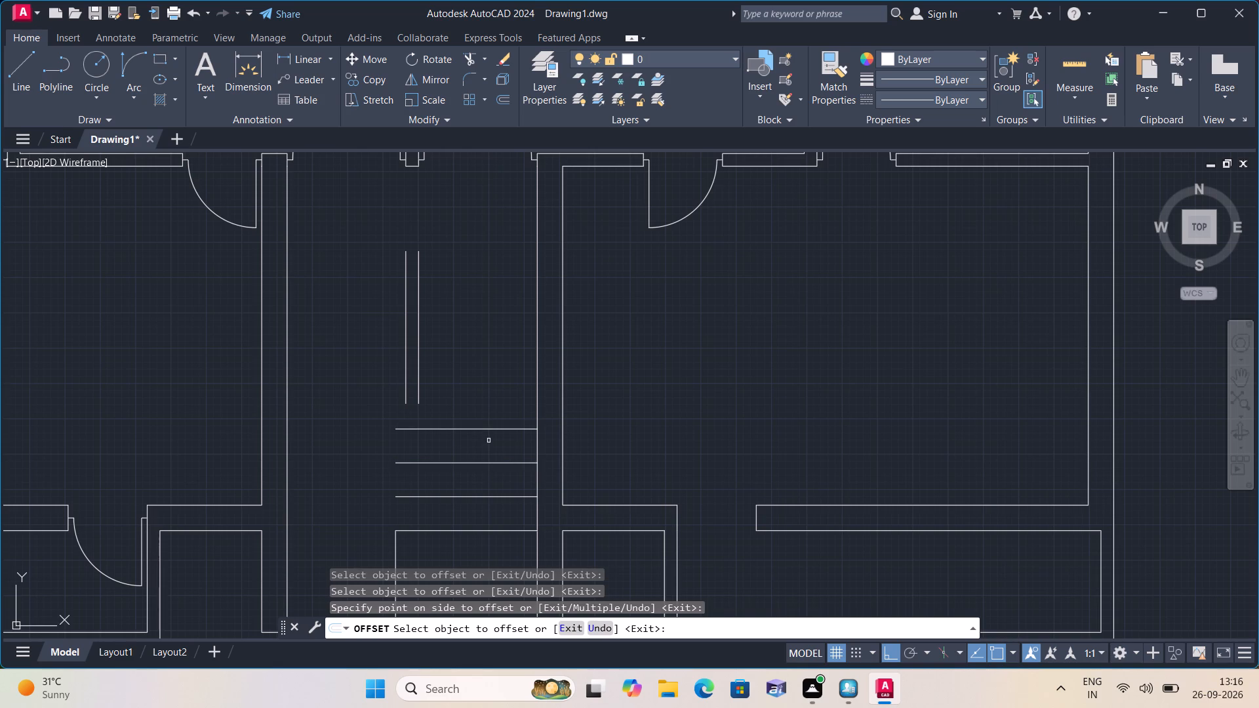
click(487, 426)
click(487, 429)
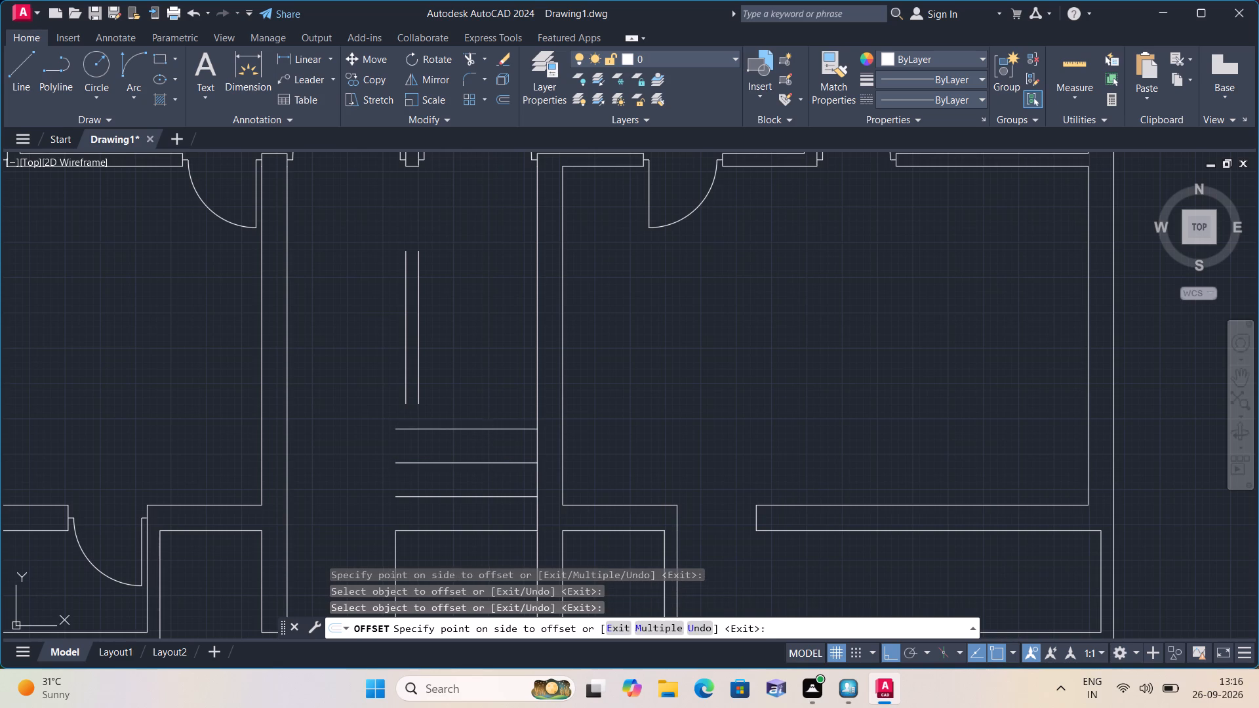
click(493, 403)
click(493, 395)
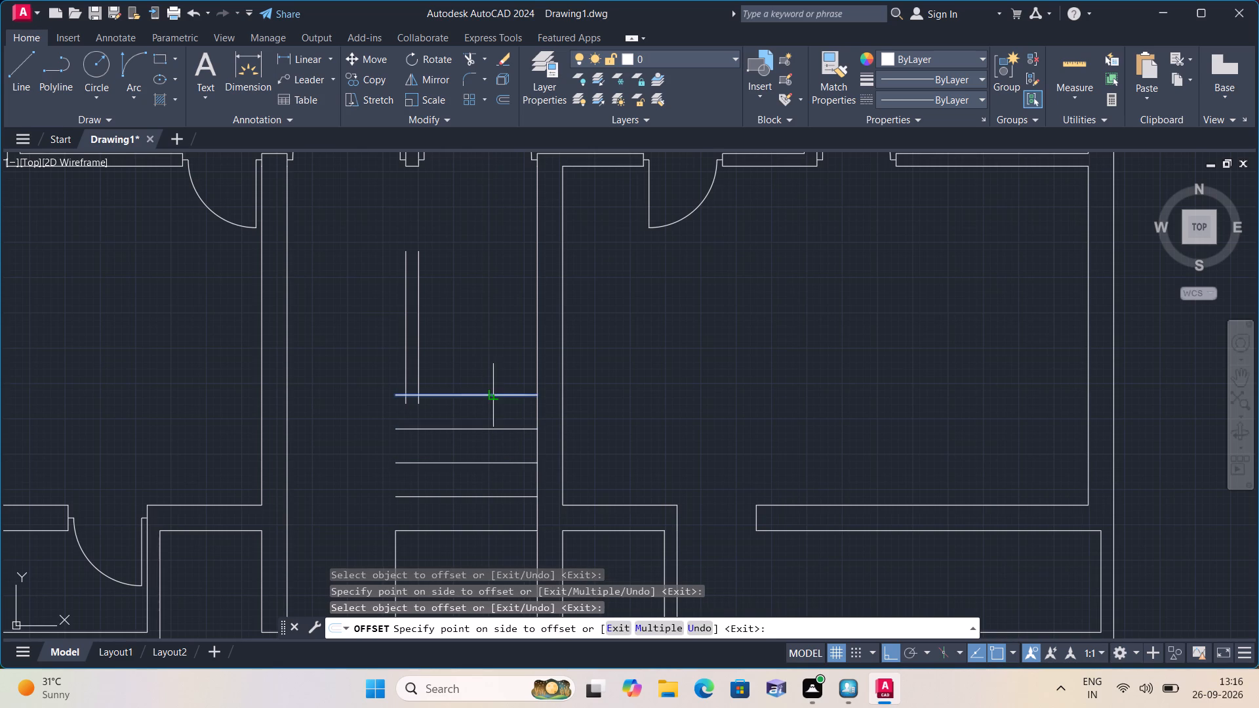
click(492, 366)
click(492, 361)
click(491, 347)
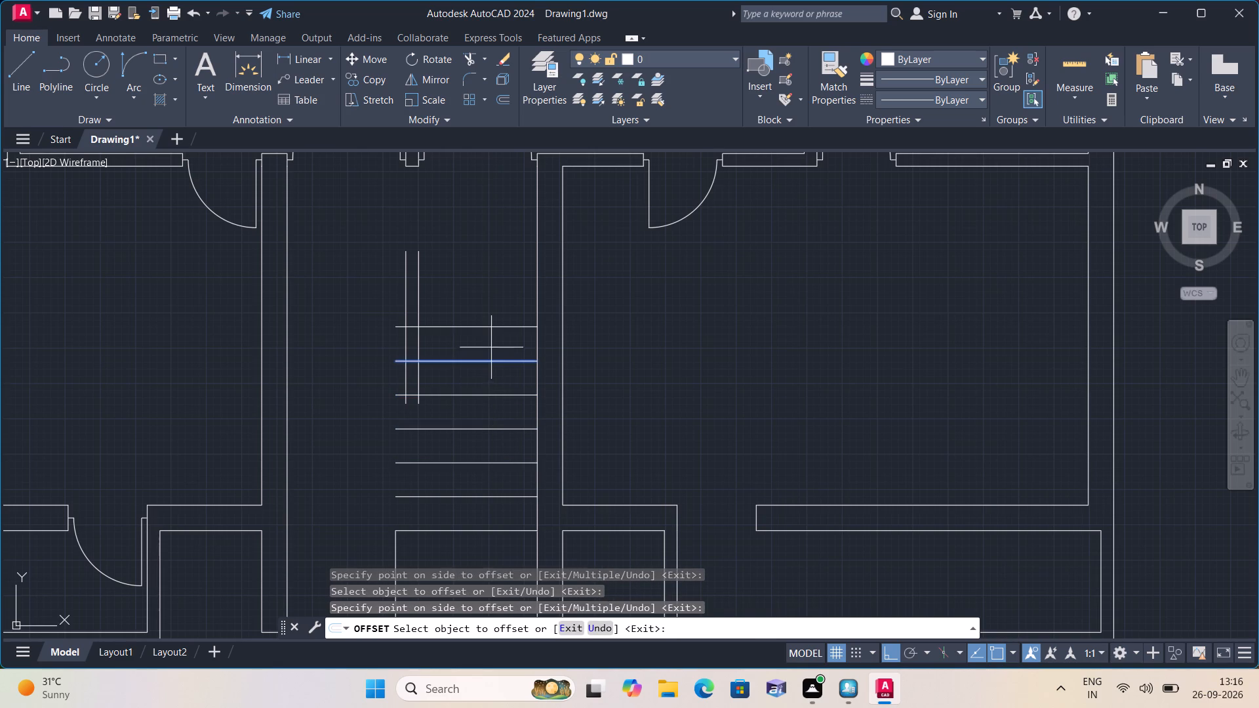
click(500, 326)
click(500, 298)
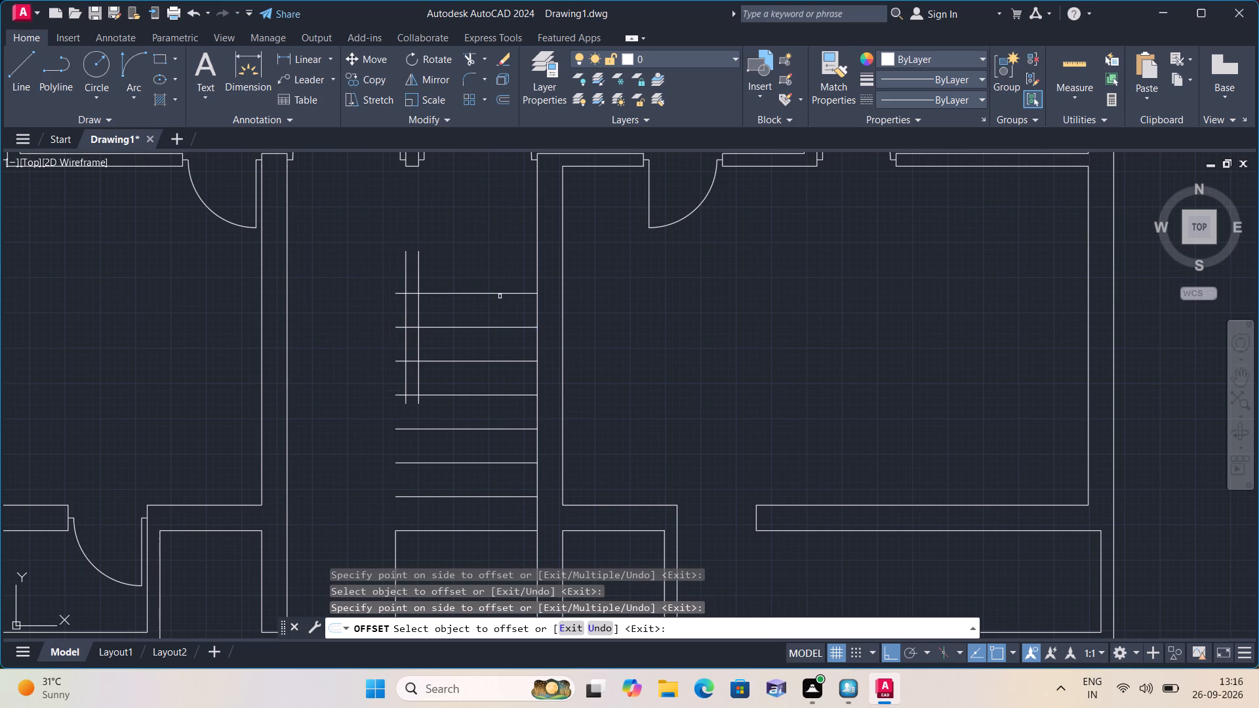
click(500, 291)
click(499, 277)
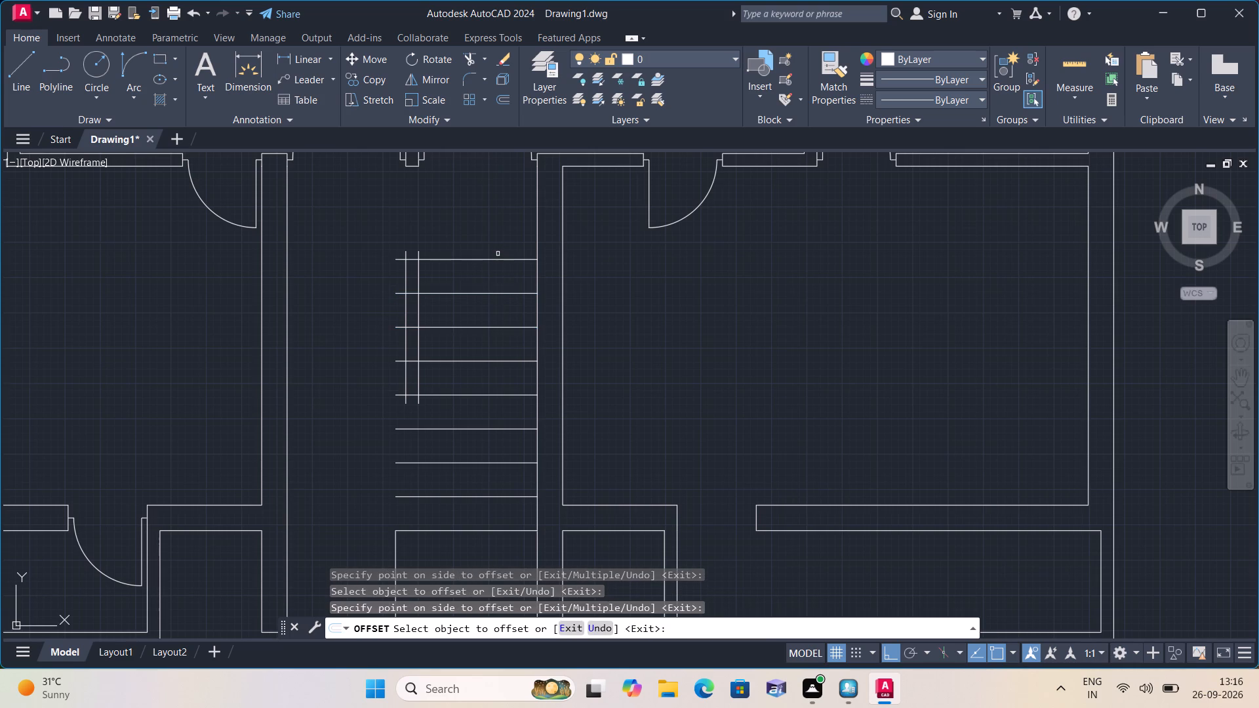
click(498, 257)
click(498, 241)
scroll(435, 465, down, 2)
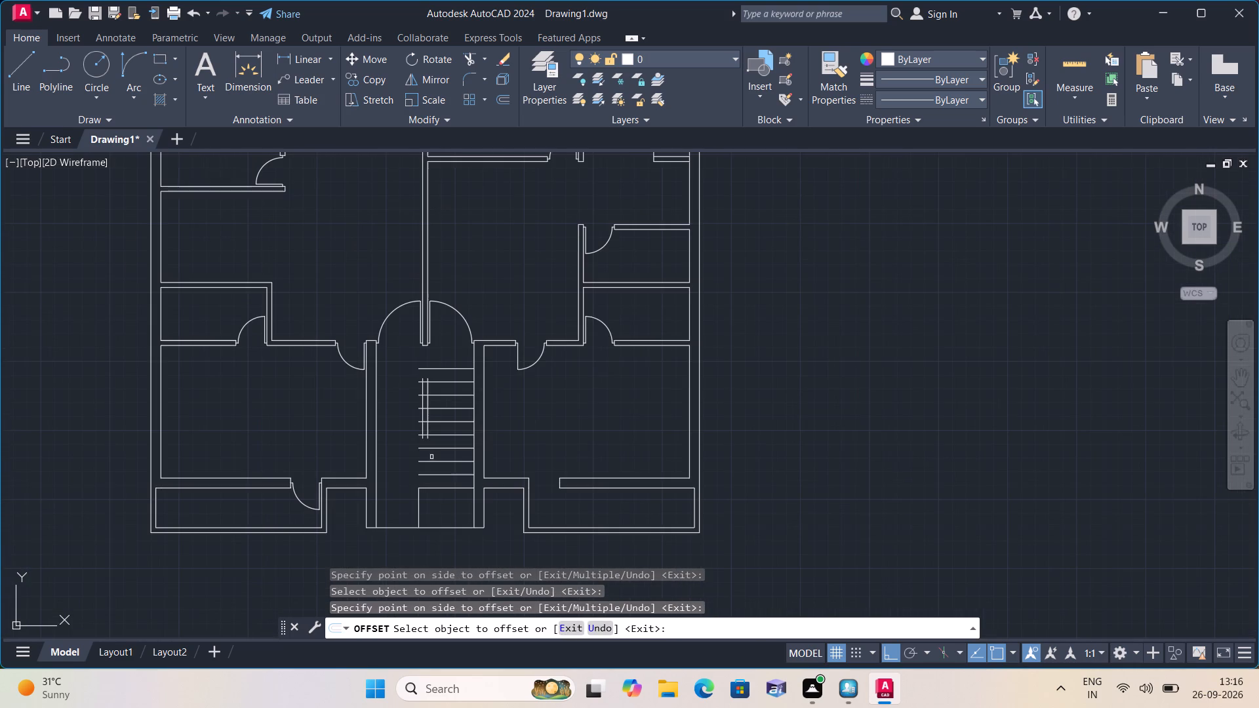
key(Escape)
Extend the two central vertical stair lines down to the lower landing's top line and up to the top tread.
scroll(430, 419, up, 2)
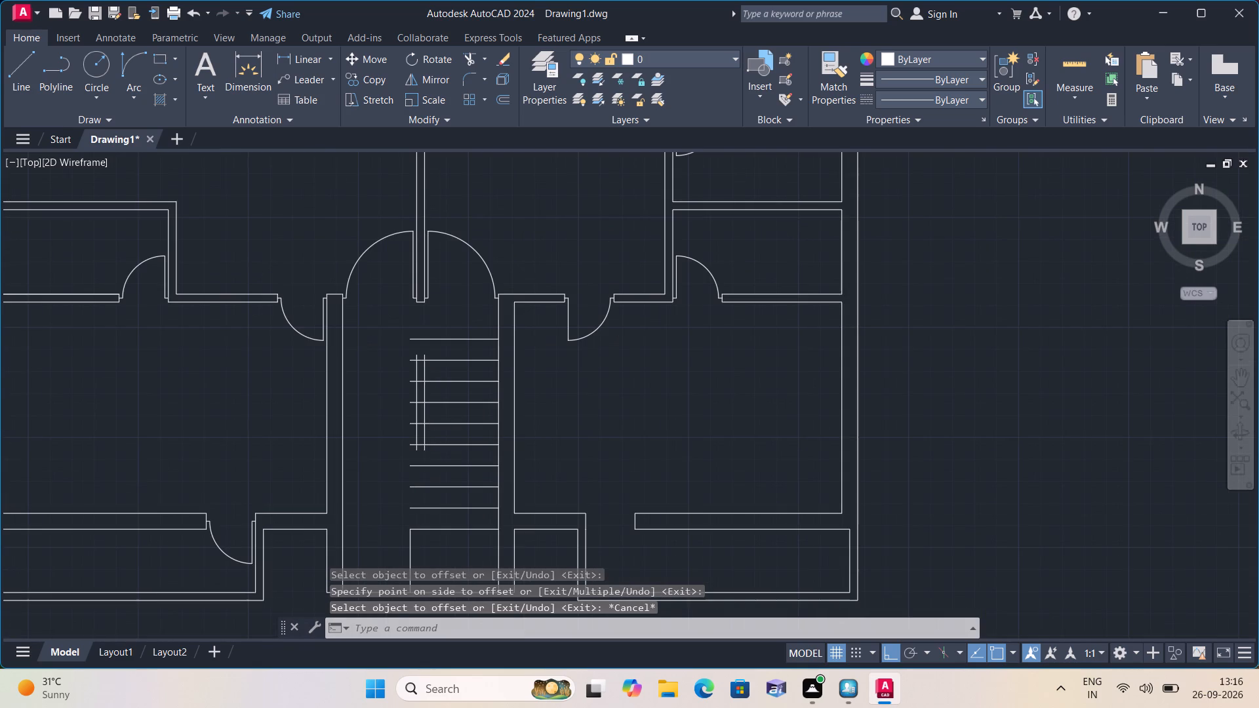
text(exten)
key(space)
click(430, 444)
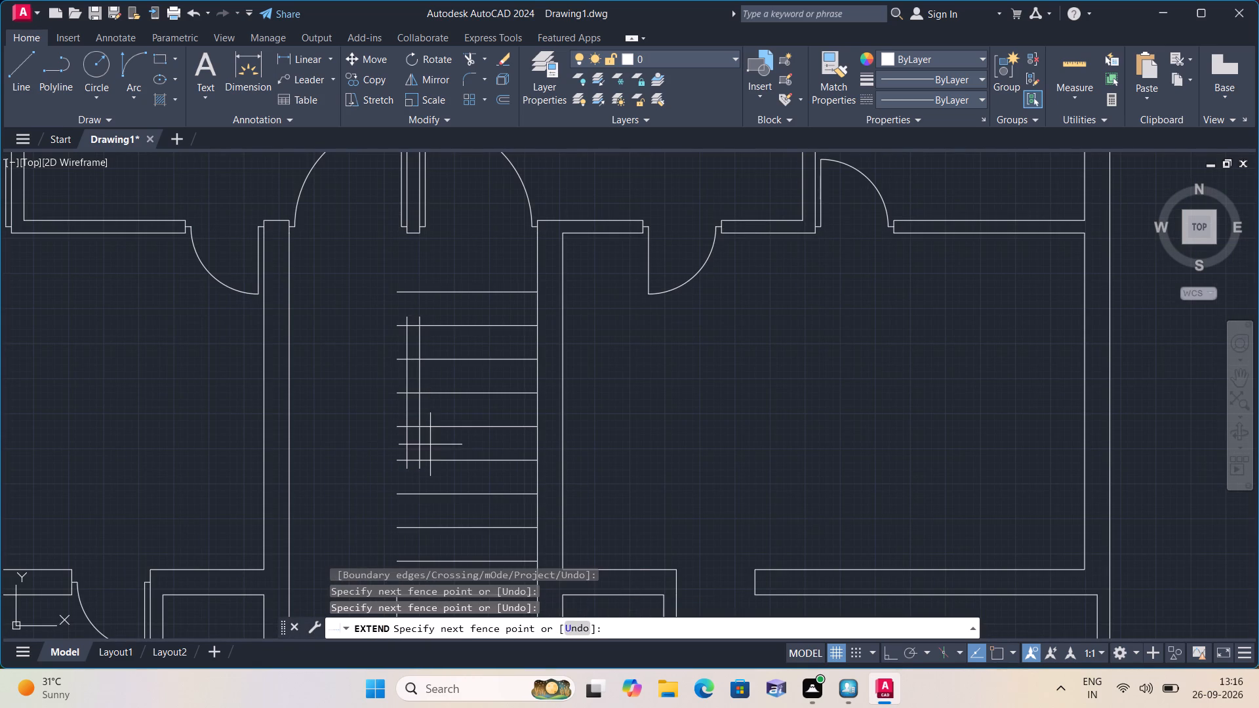
click(382, 444)
click(387, 445)
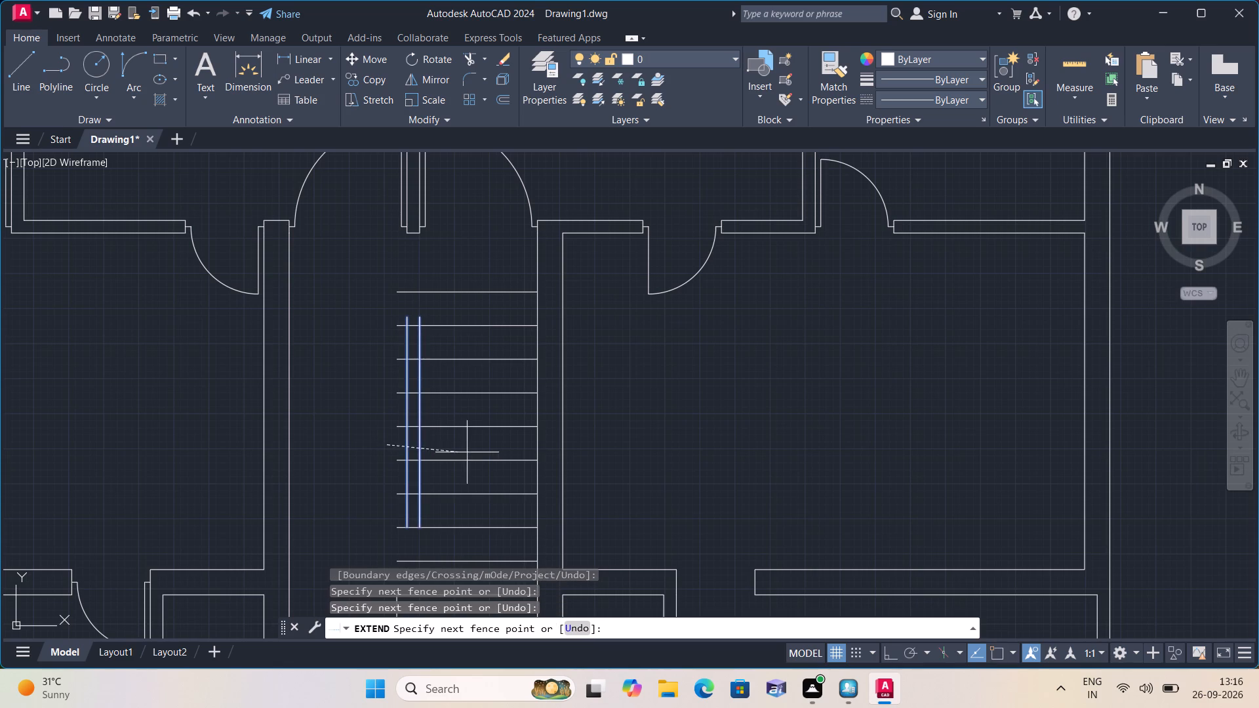
click(467, 452)
click(467, 452)
click(384, 448)
middle_drag(378, 444, 374, 436)
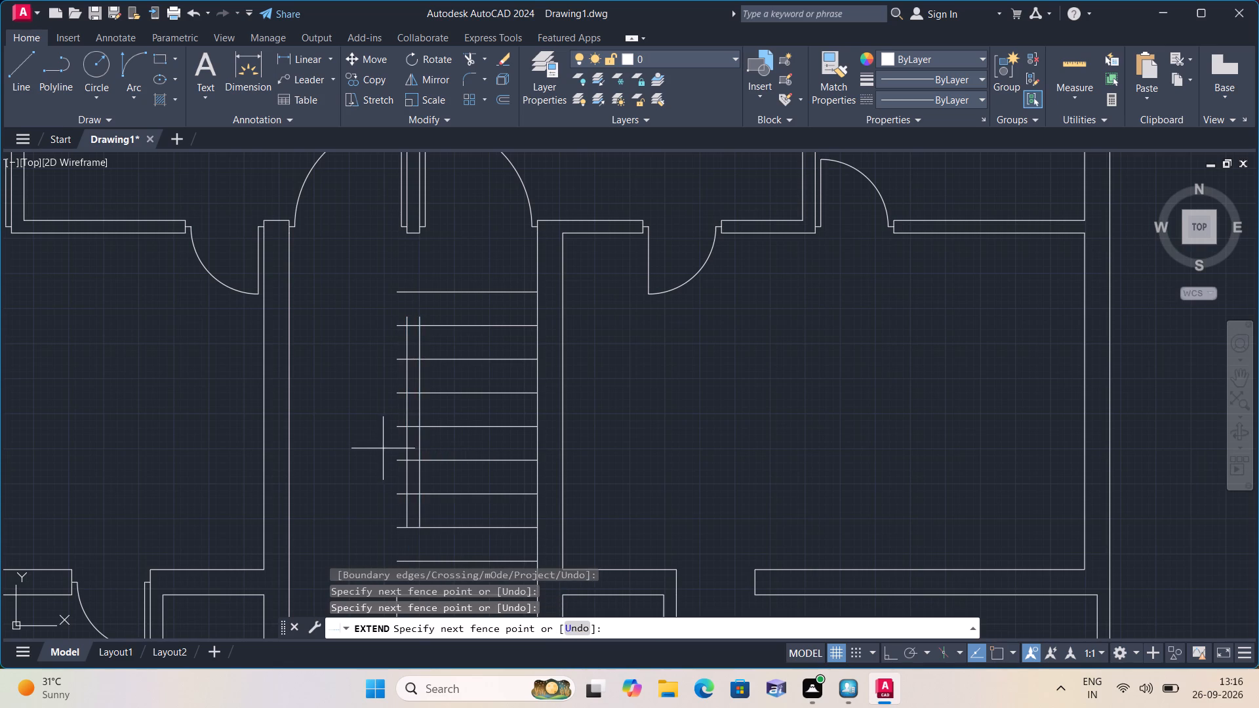
middle_drag(374, 436, 380, 380)
click(380, 376)
click(397, 378)
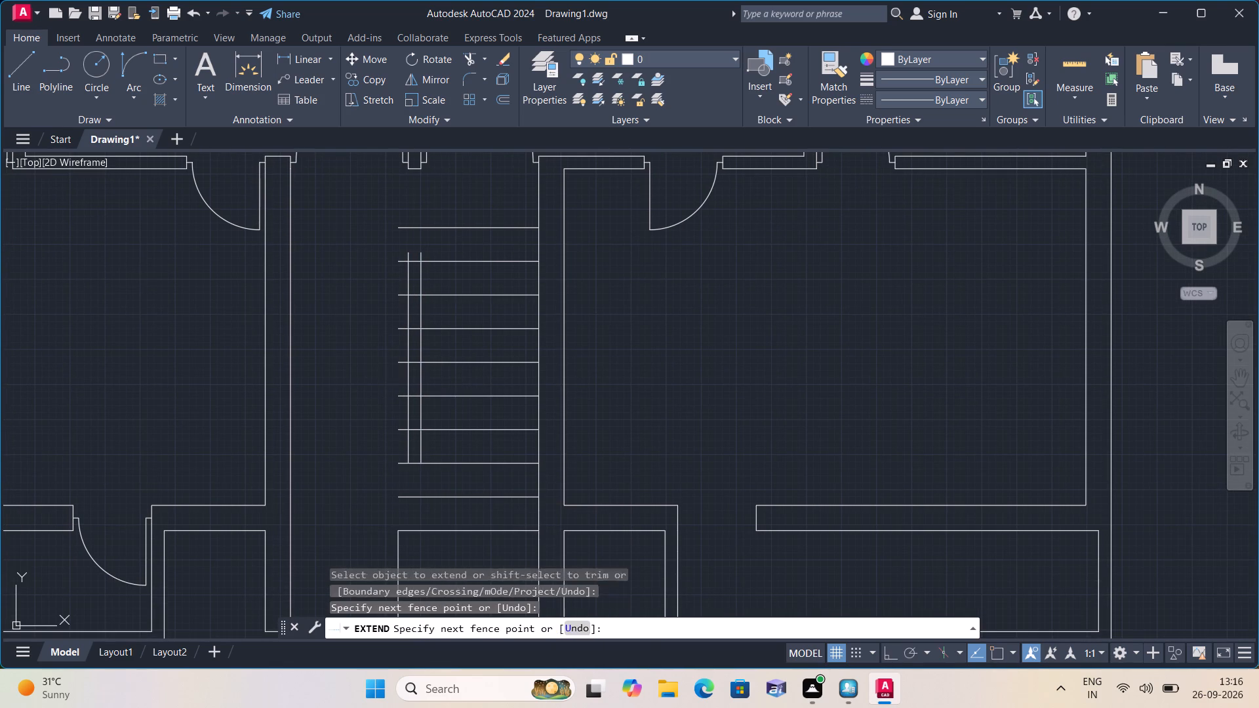
click(447, 386)
click(447, 386)
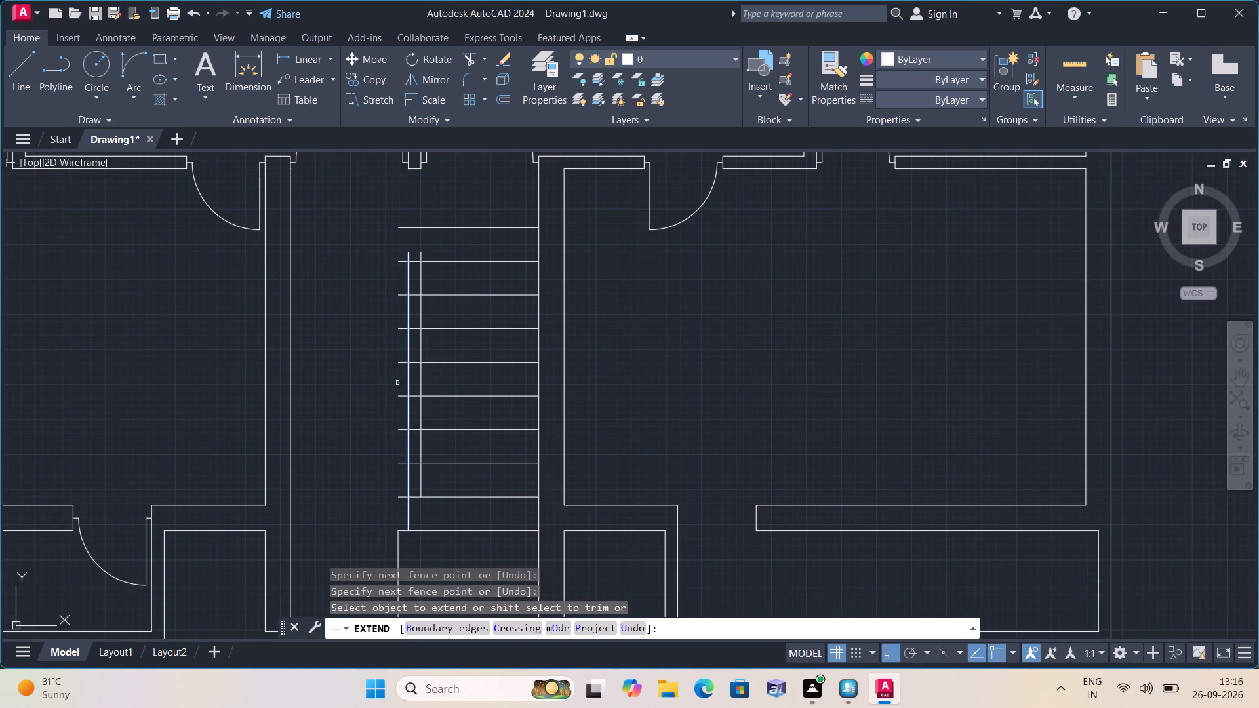
click(371, 383)
click(420, 383)
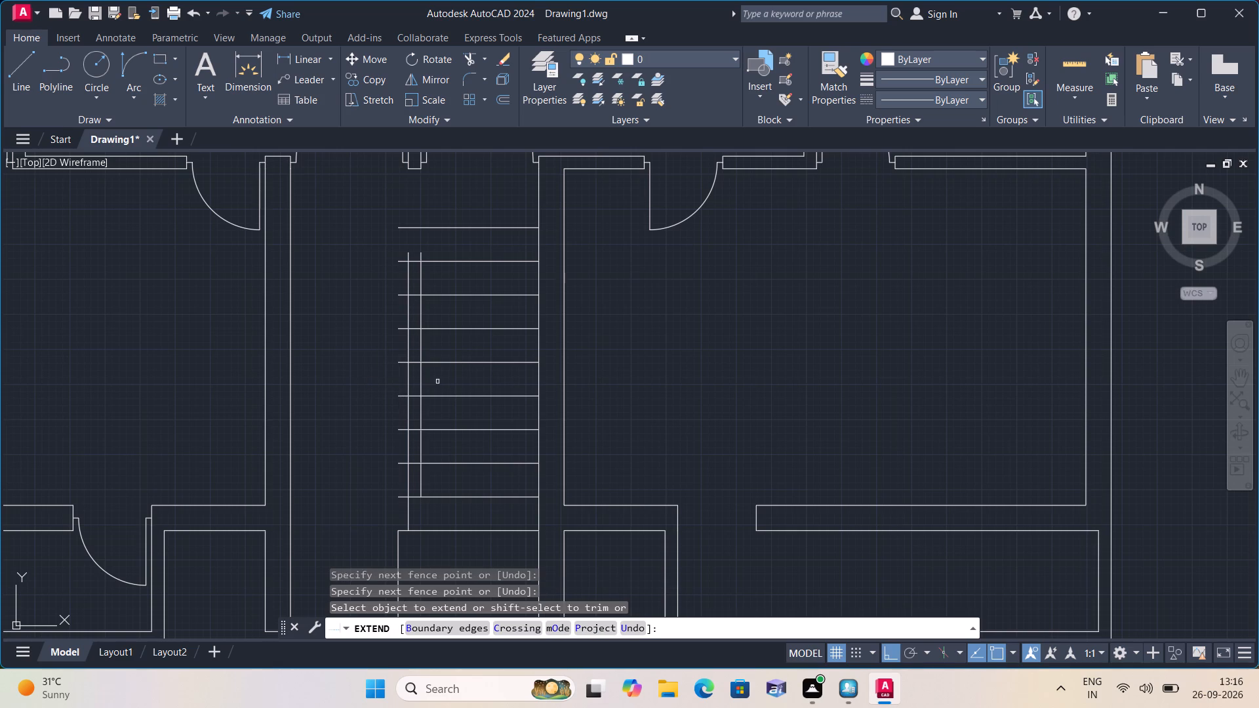
click(443, 383)
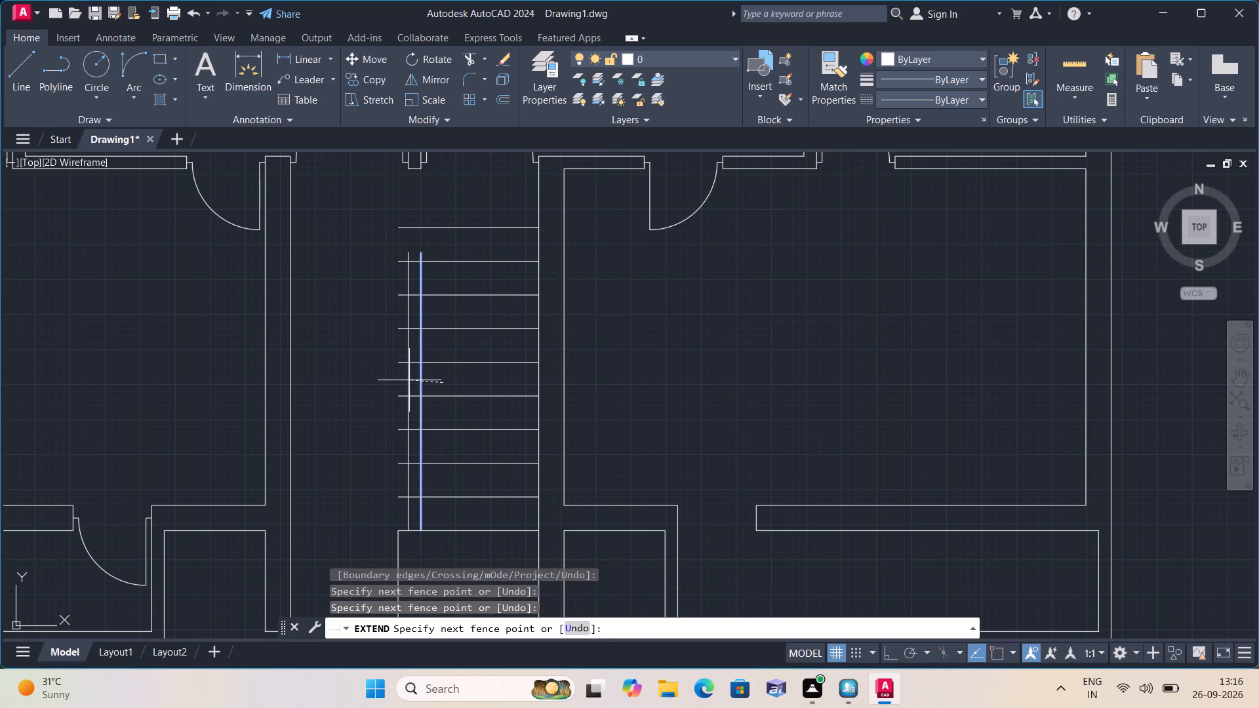
click(403, 378)
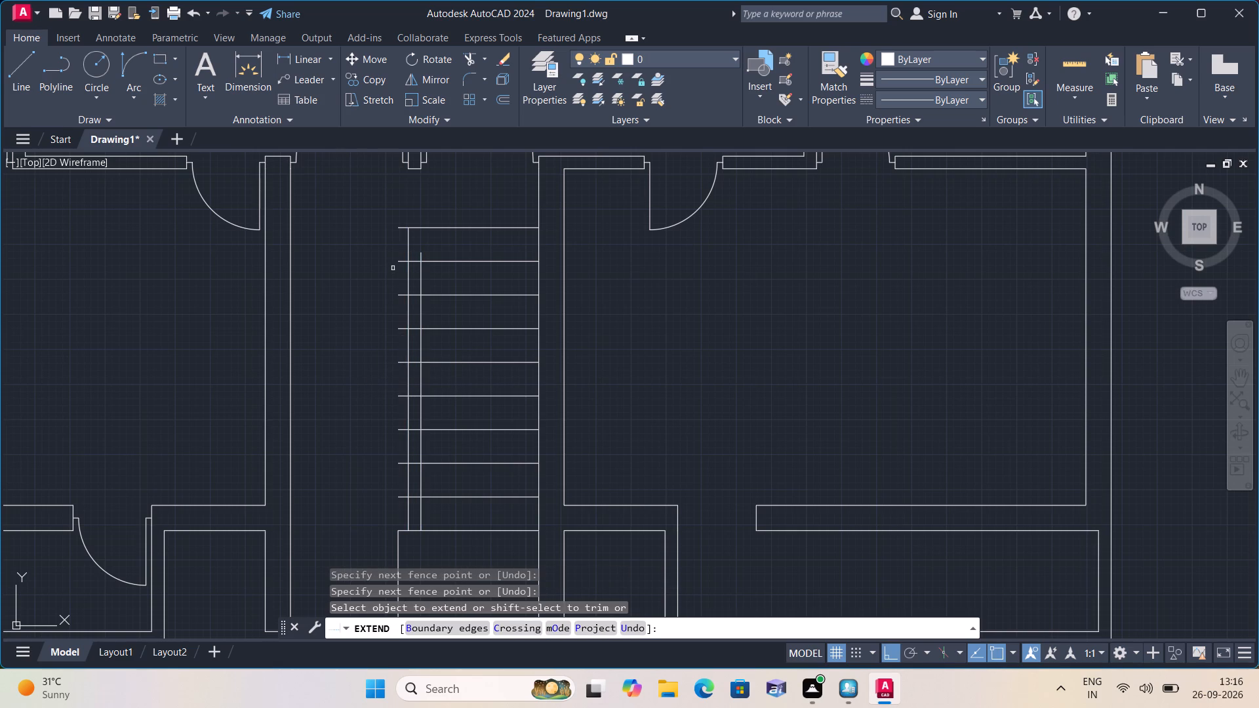
click(393, 267)
click(454, 278)
Extend all nine treads and the lower landing's top line across to the stairwell's left wall.
click(464, 209)
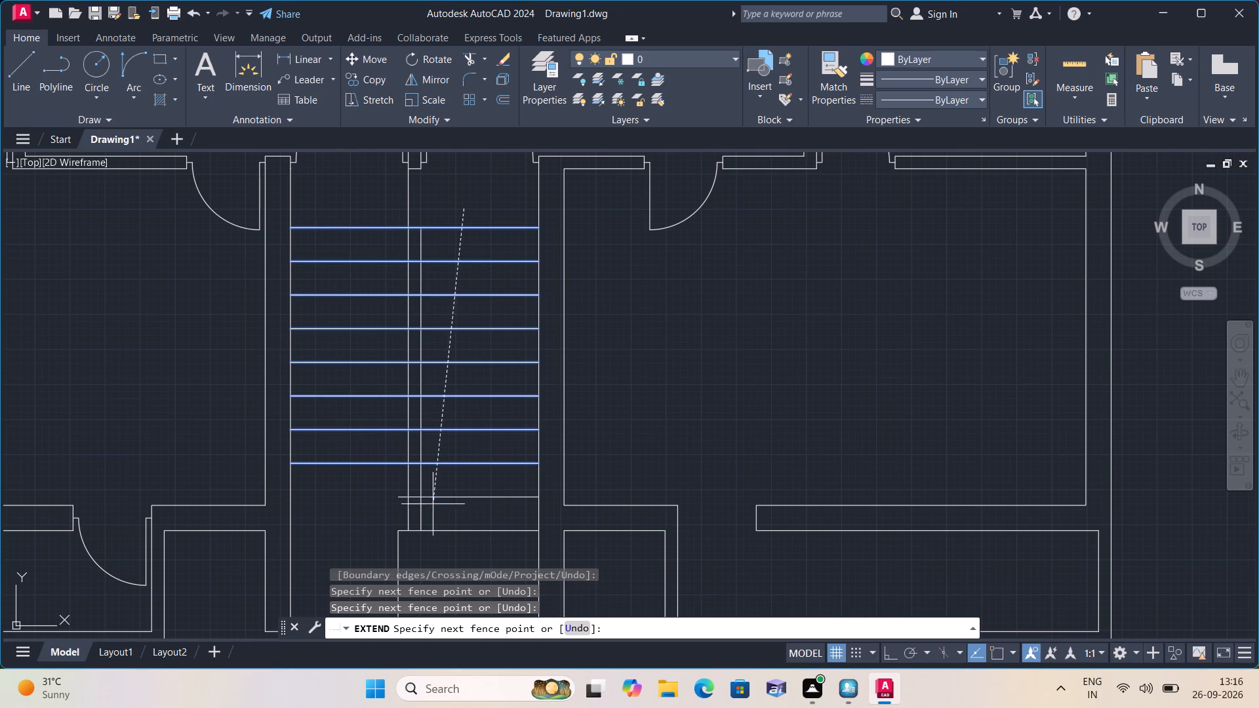
click(431, 536)
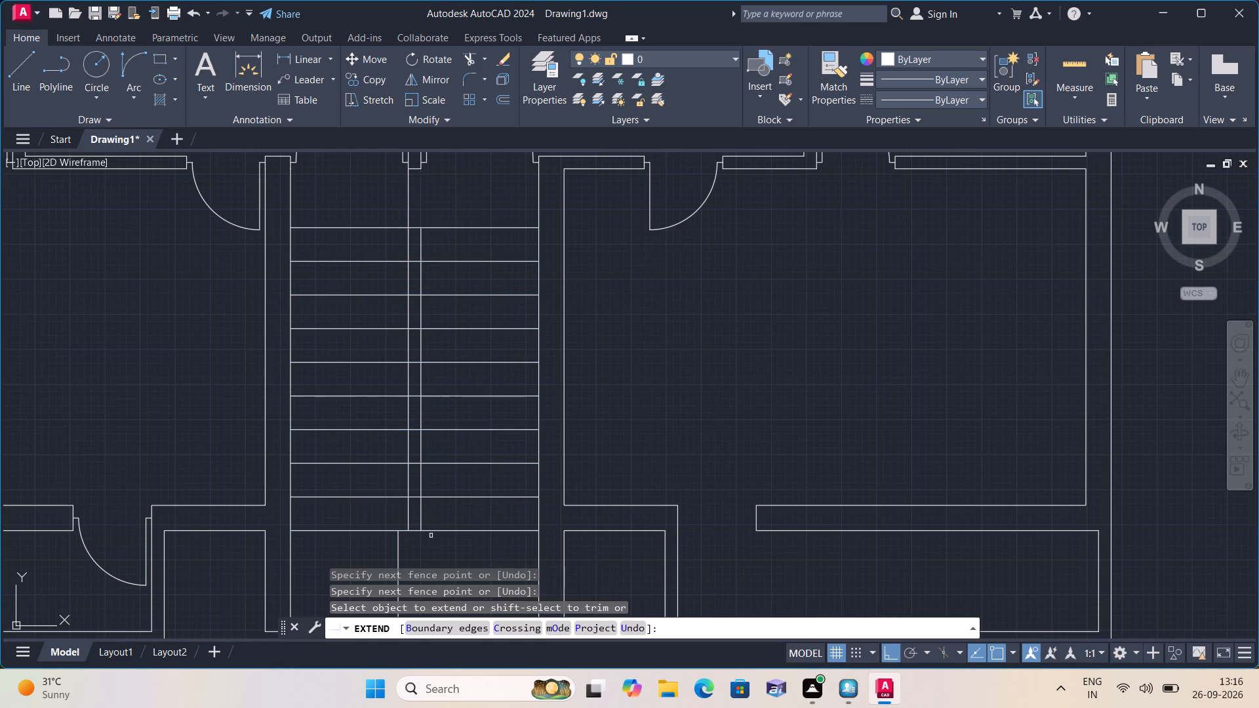
key(Escape)
Trim away the vertical line inside the lower landing and the left central line's excess above the top tread.
text(trim)
key(space)
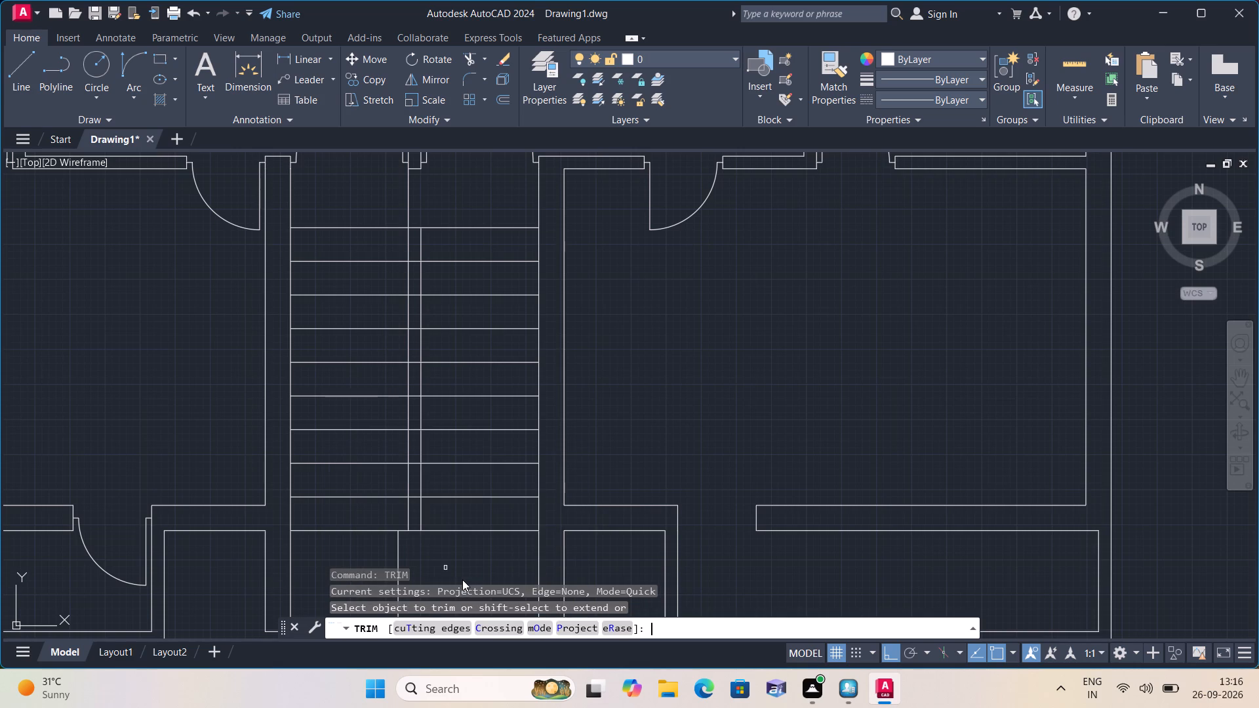
middle_drag(462, 580, 487, 530)
scroll(462, 580, down, 1)
middle_drag(487, 576, 500, 498)
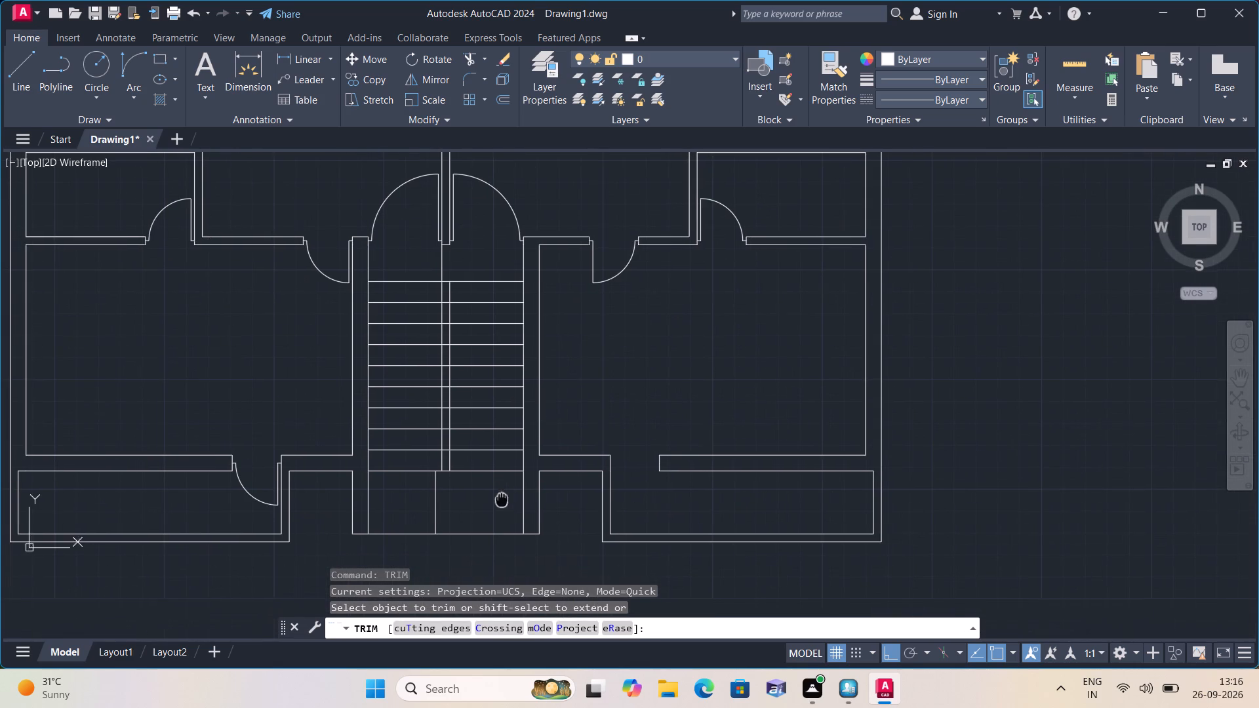
click(499, 500)
click(424, 497)
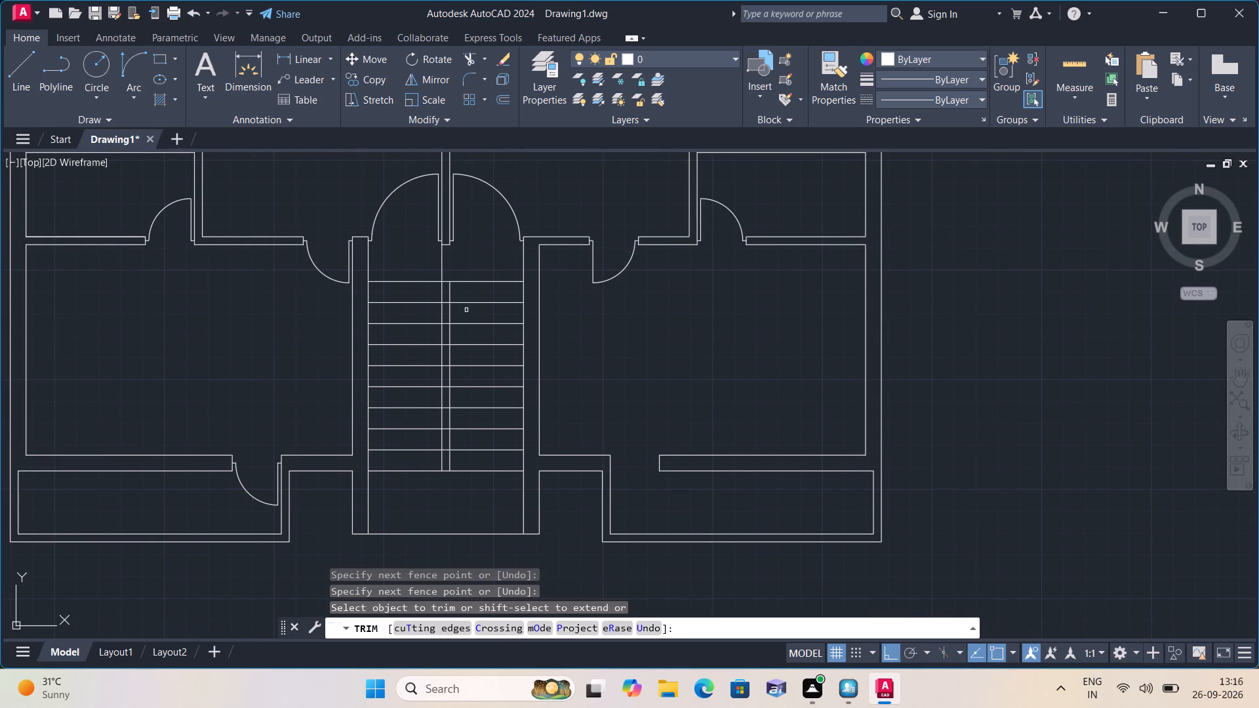
click(439, 261)
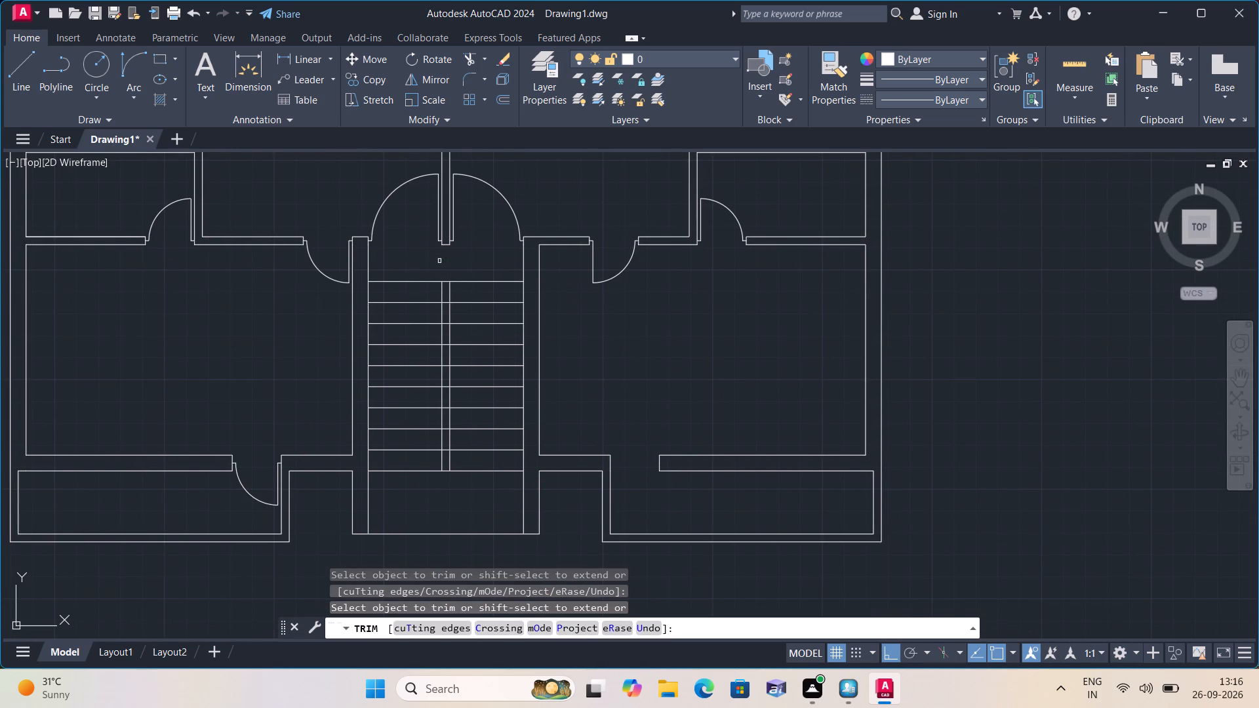
Trim away the tread segments between the two central vertical stair lines, keeping the edge lines of the upper and lower landings.
scroll(449, 281, up, 3)
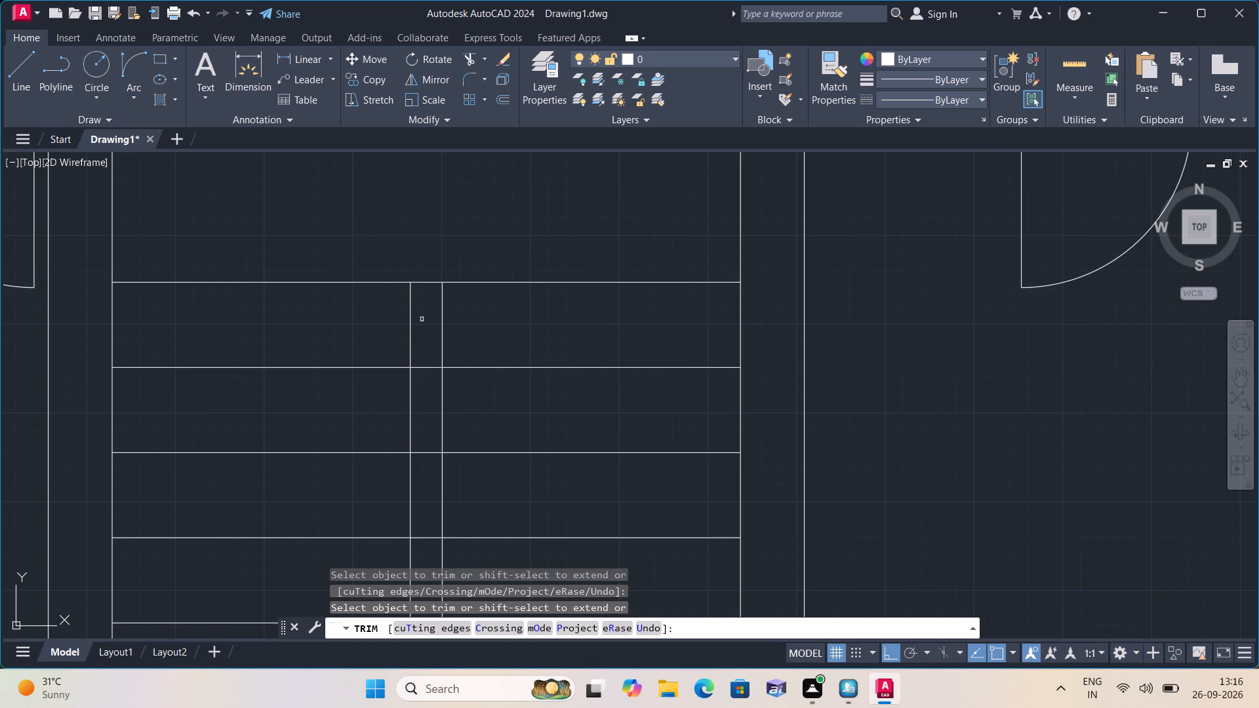
click(420, 357)
middle_drag(412, 412, 411, 355)
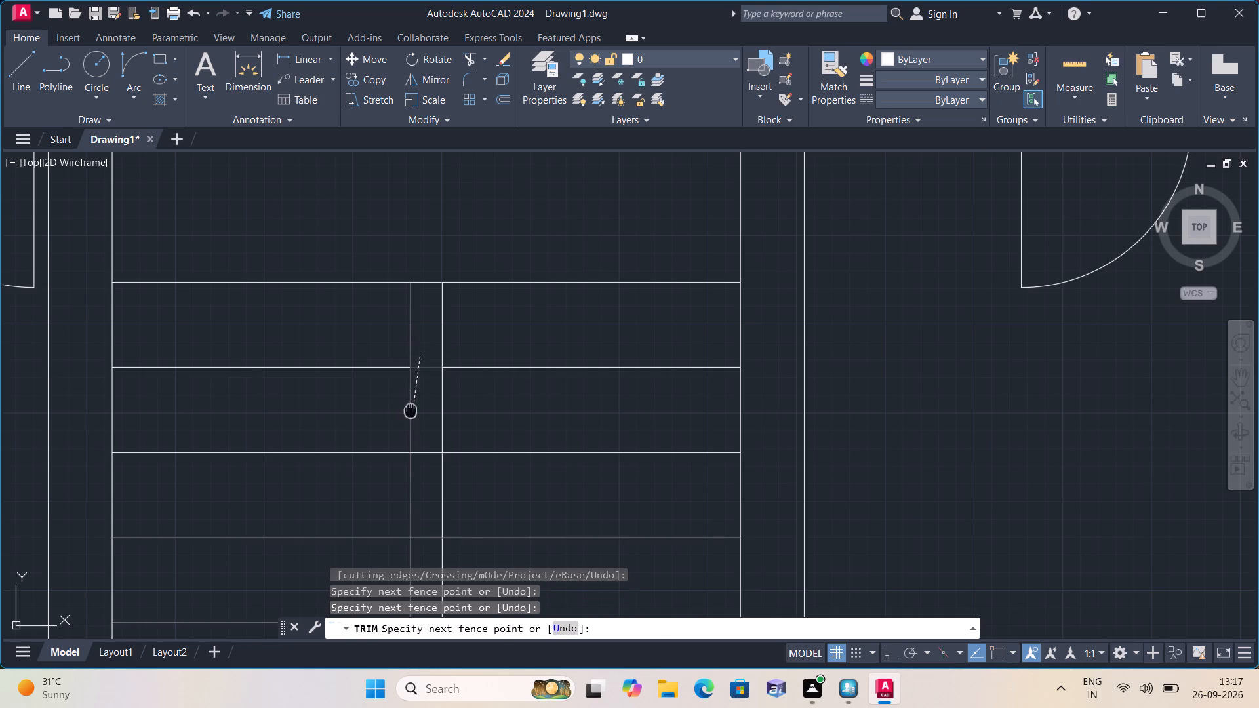
middle_drag(411, 355, 429, 290)
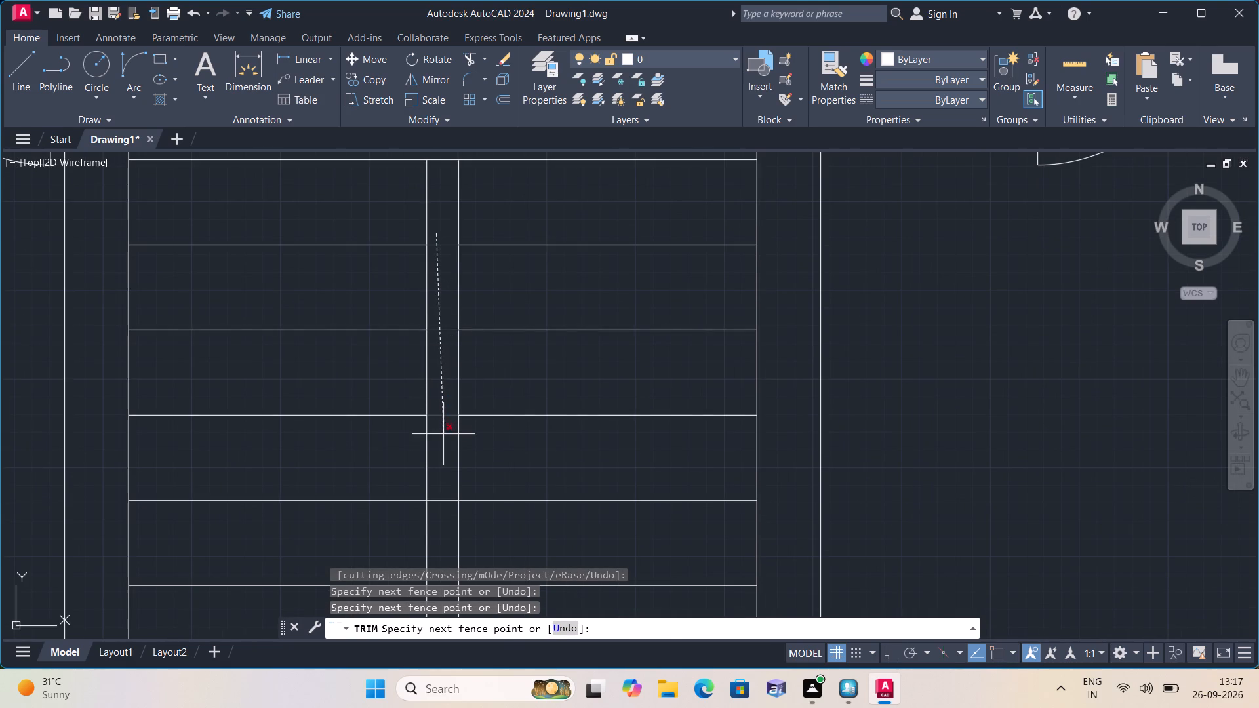
click(443, 456)
middle_drag(443, 456, 466, 341)
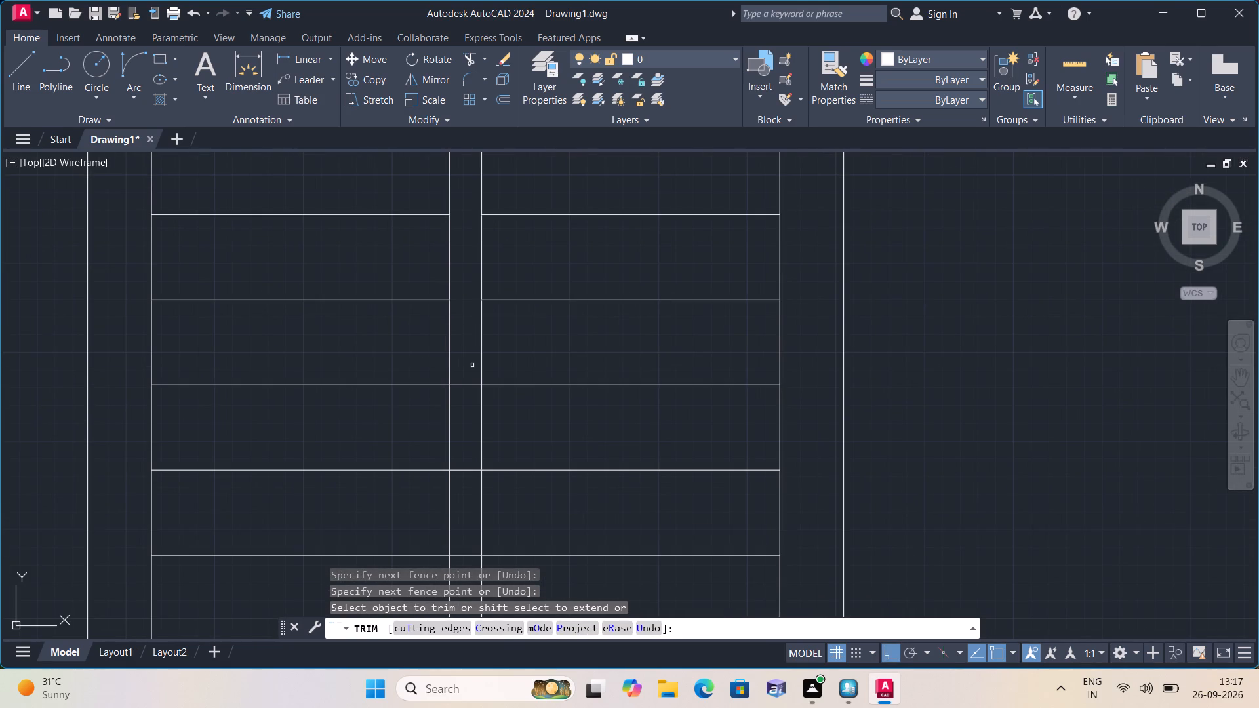
drag(472, 365, 470, 371)
middle_drag(453, 431, 480, 335)
scroll(471, 361, down, 1)
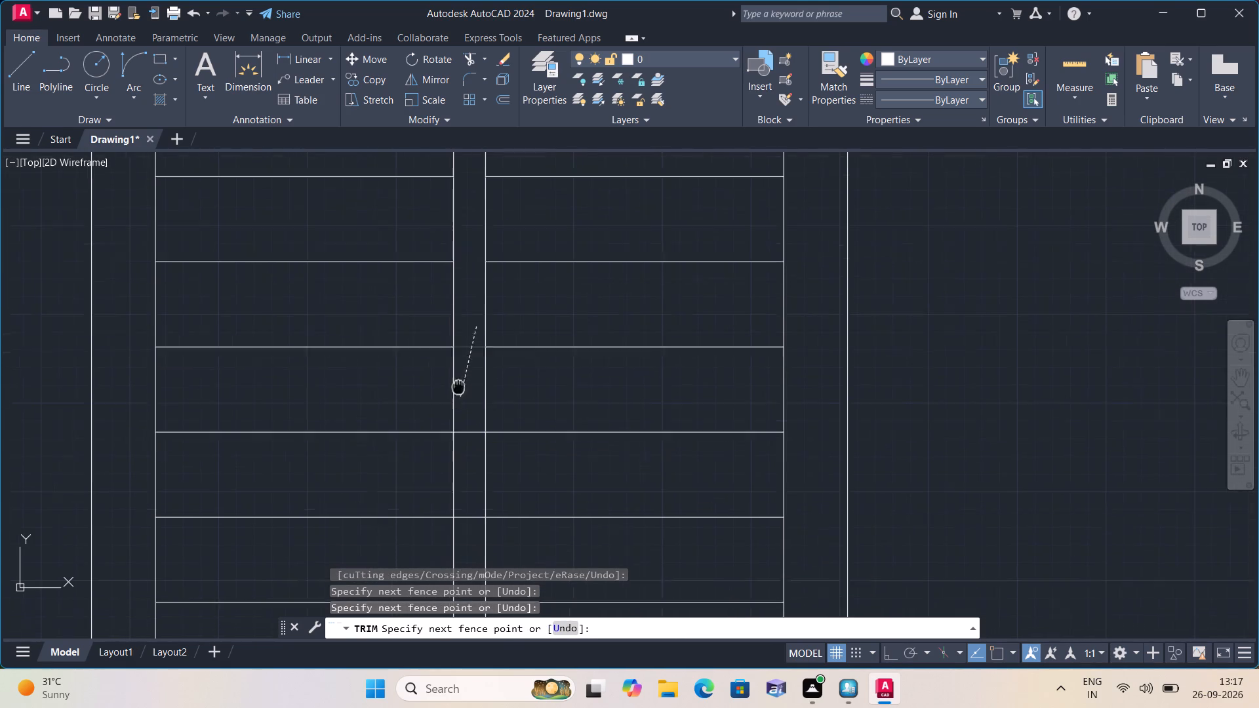
middle_drag(480, 335, 485, 321)
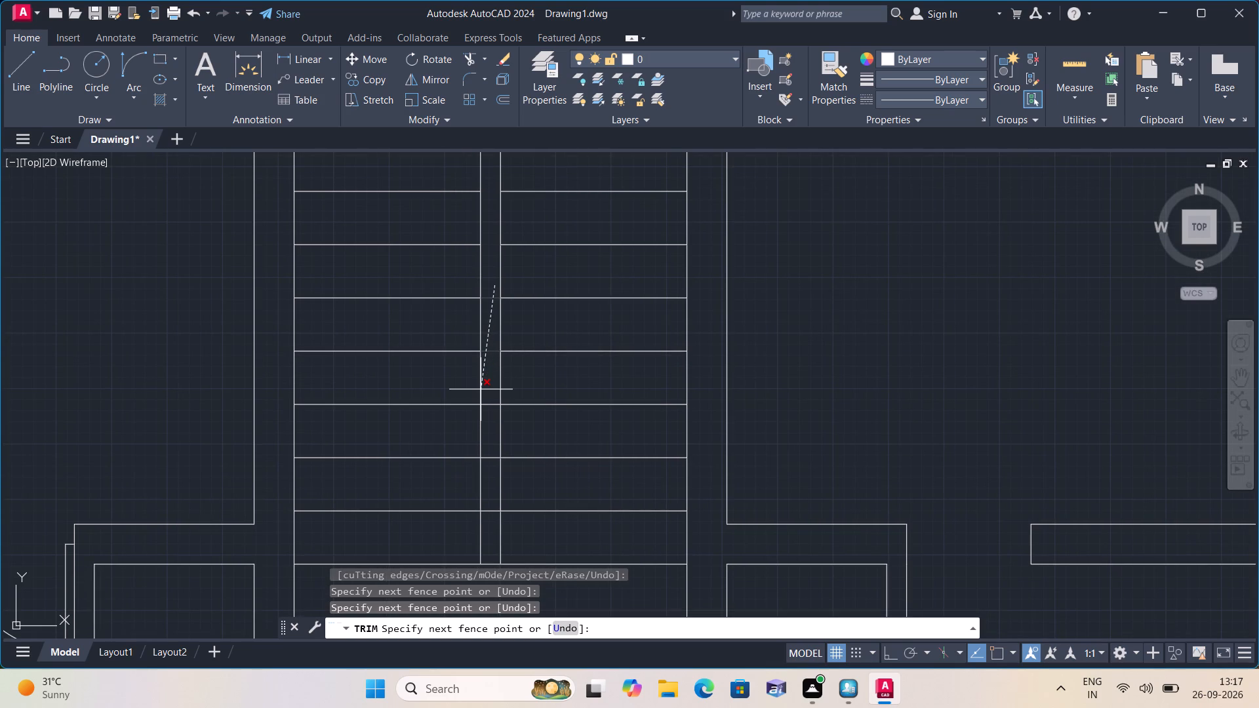
scroll(480, 395, up, 1)
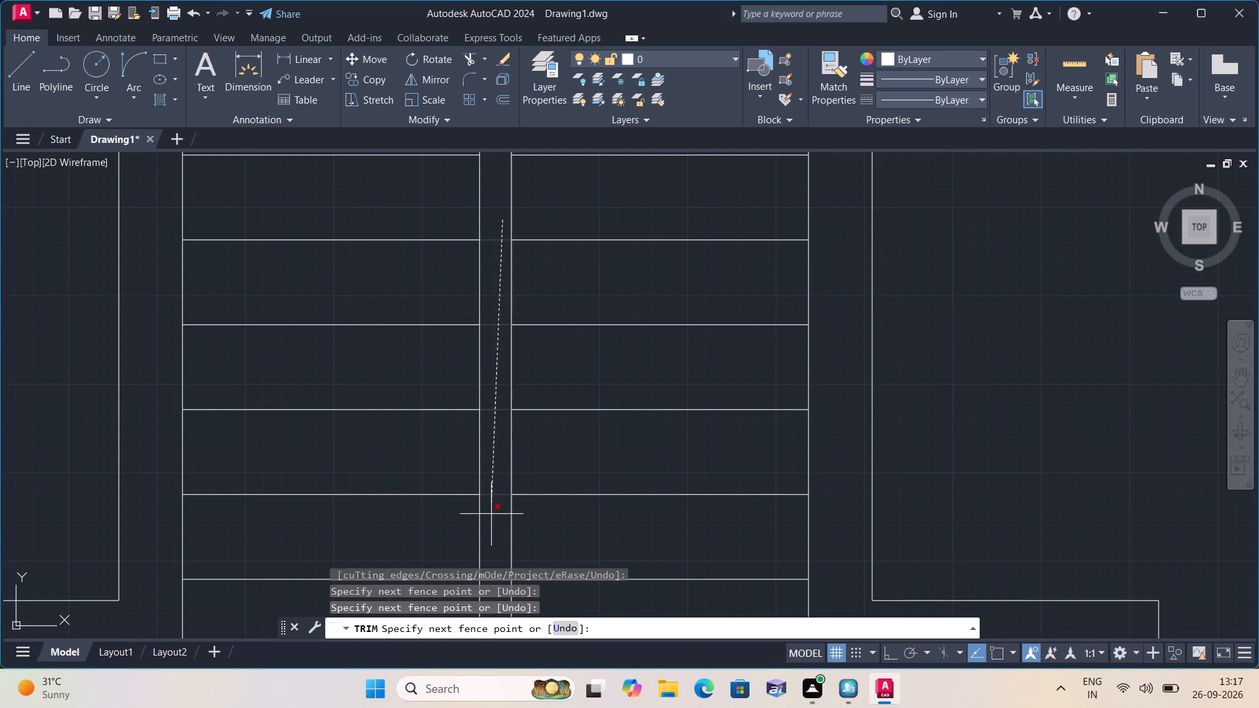
click(490, 521)
middle_drag(489, 519, 545, 331)
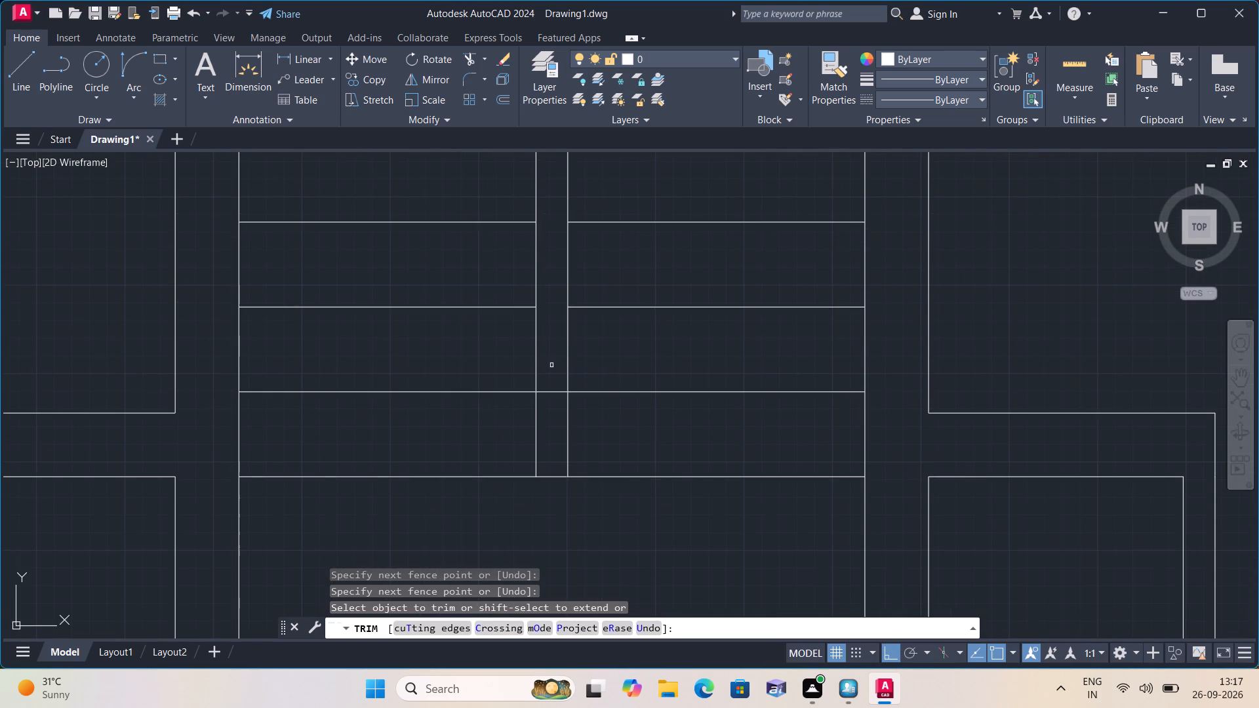
click(549, 393)
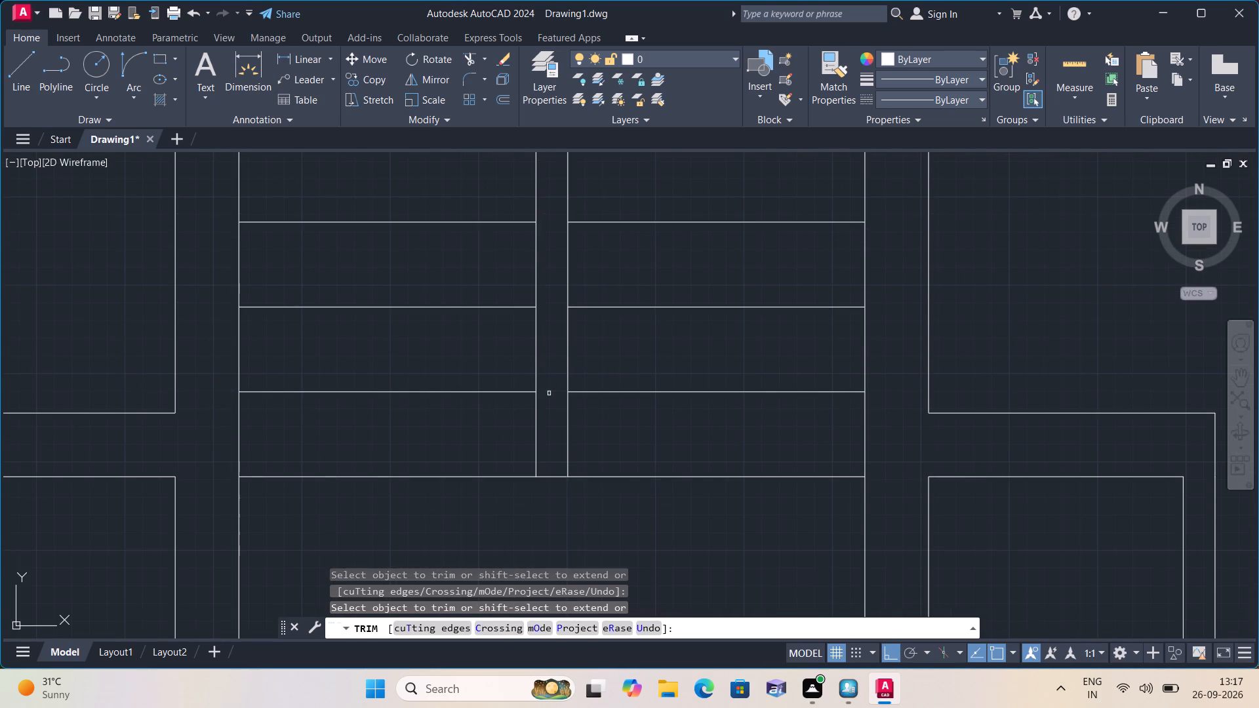
key(Escape)
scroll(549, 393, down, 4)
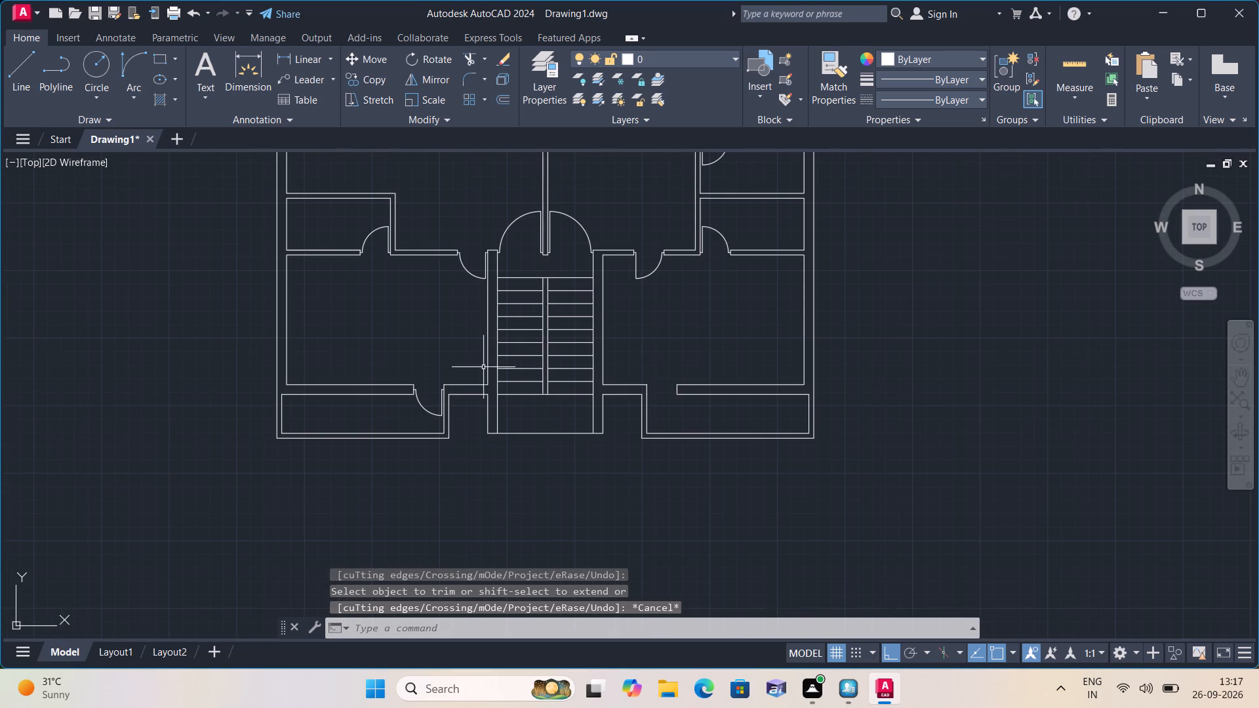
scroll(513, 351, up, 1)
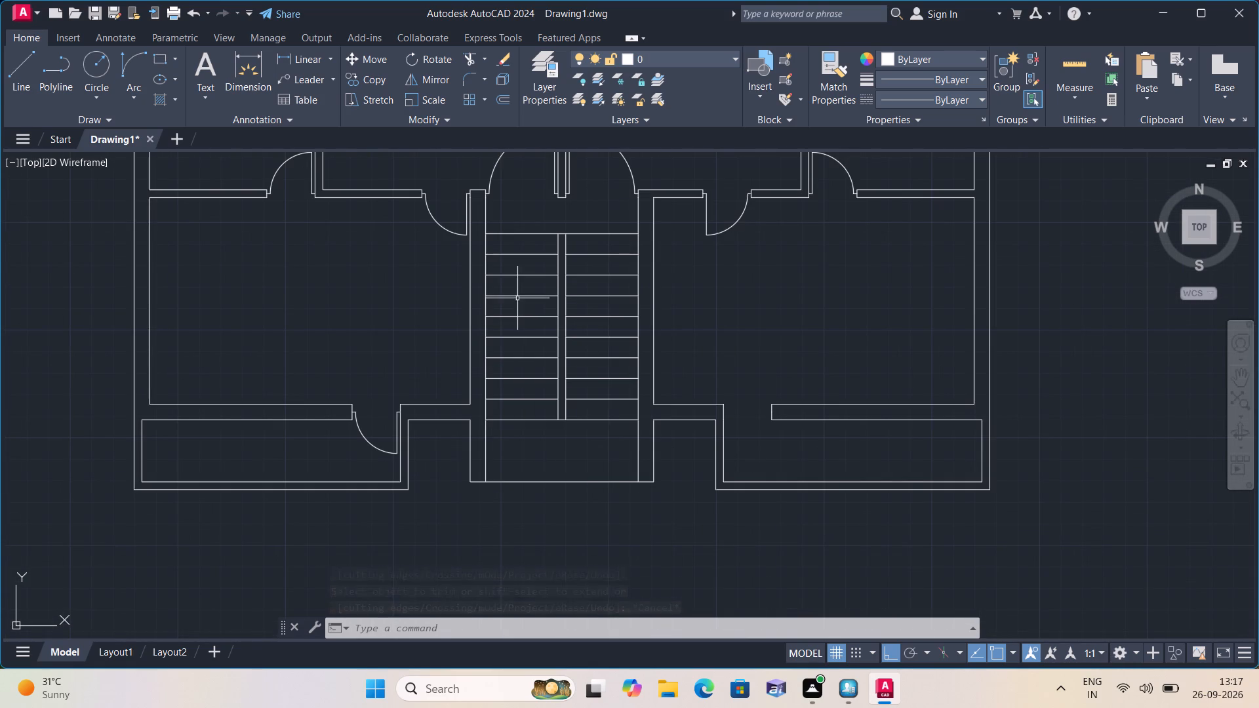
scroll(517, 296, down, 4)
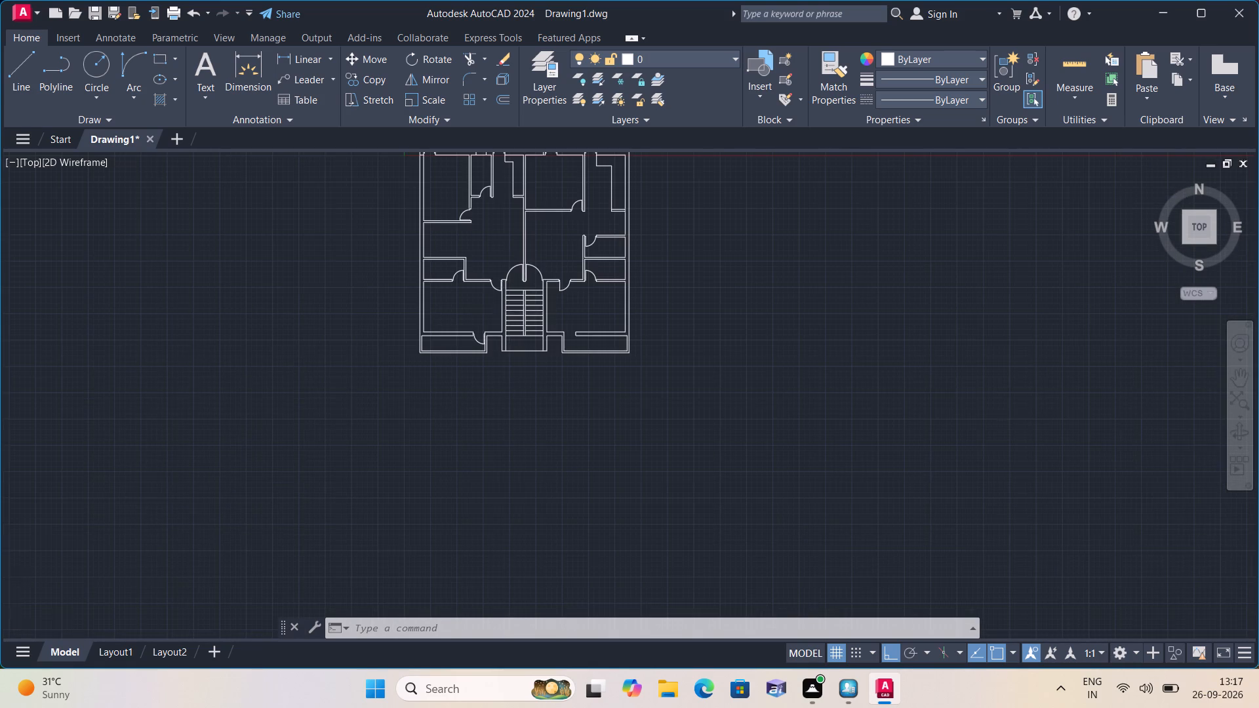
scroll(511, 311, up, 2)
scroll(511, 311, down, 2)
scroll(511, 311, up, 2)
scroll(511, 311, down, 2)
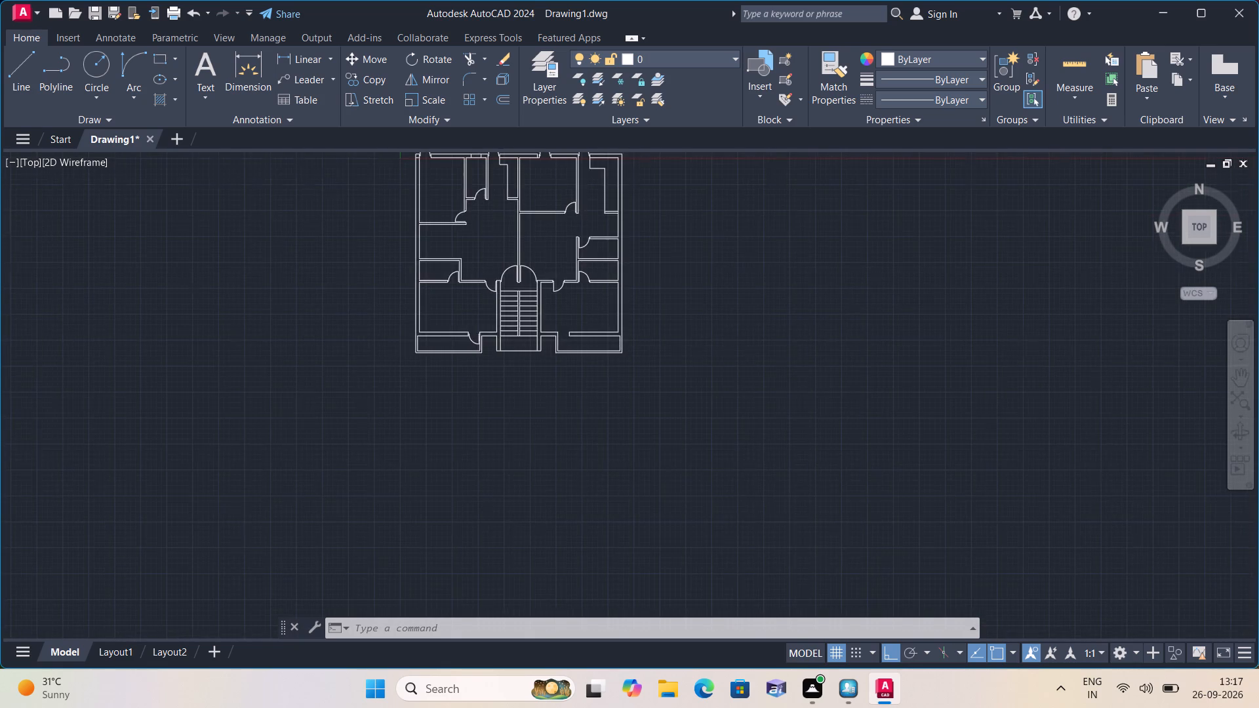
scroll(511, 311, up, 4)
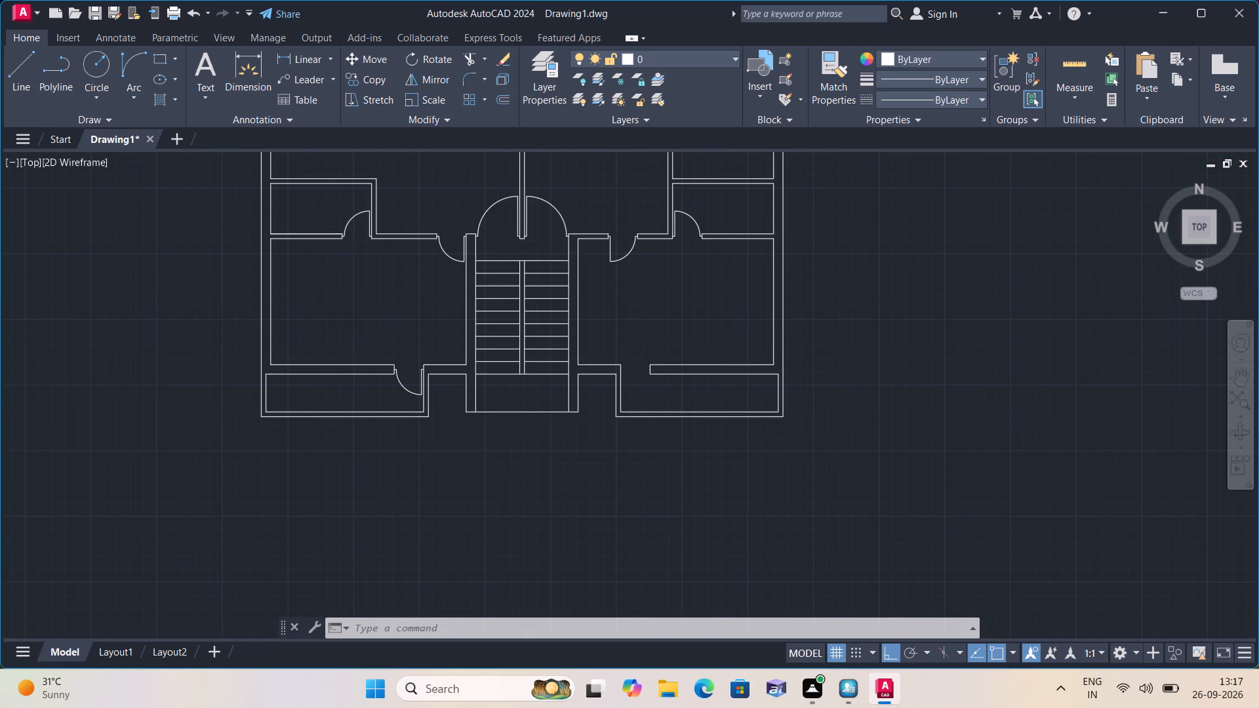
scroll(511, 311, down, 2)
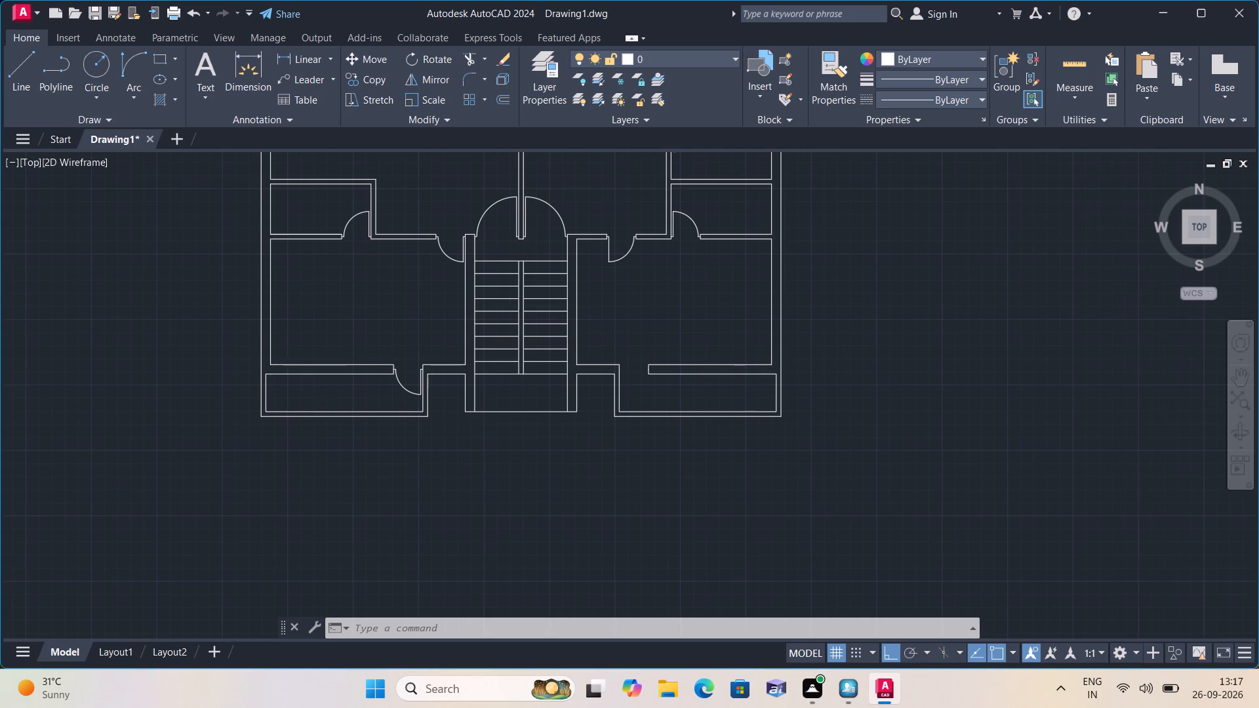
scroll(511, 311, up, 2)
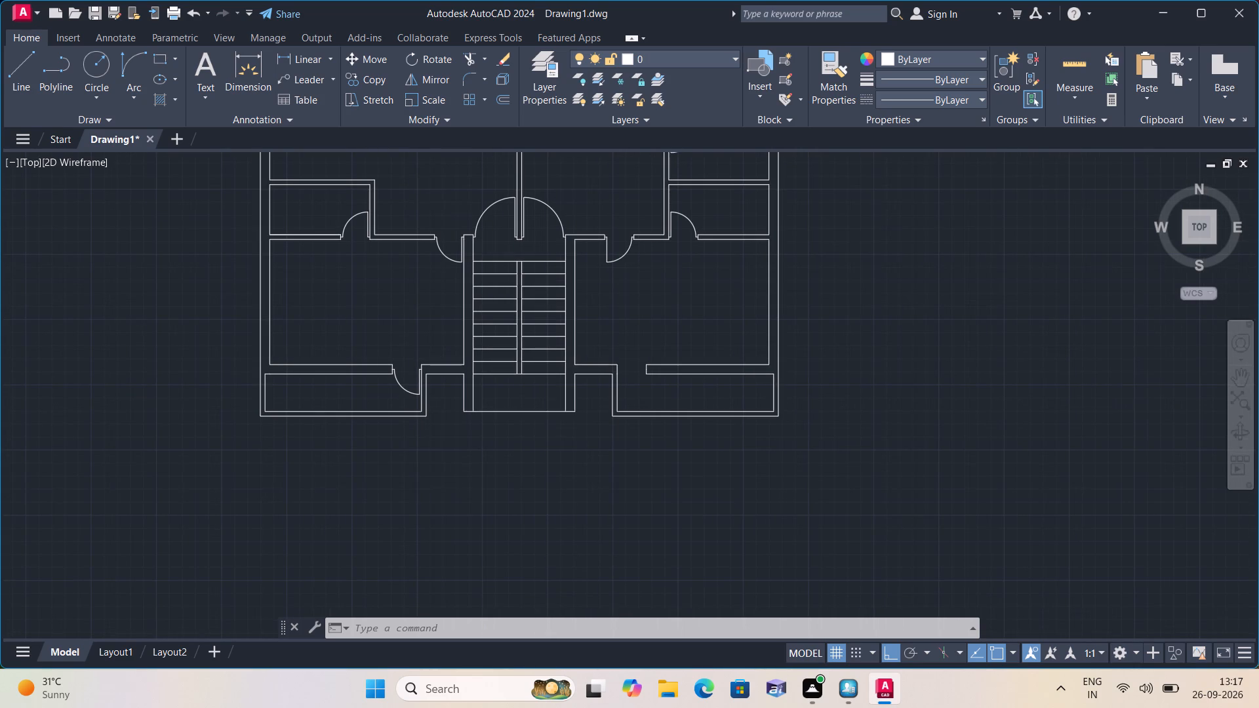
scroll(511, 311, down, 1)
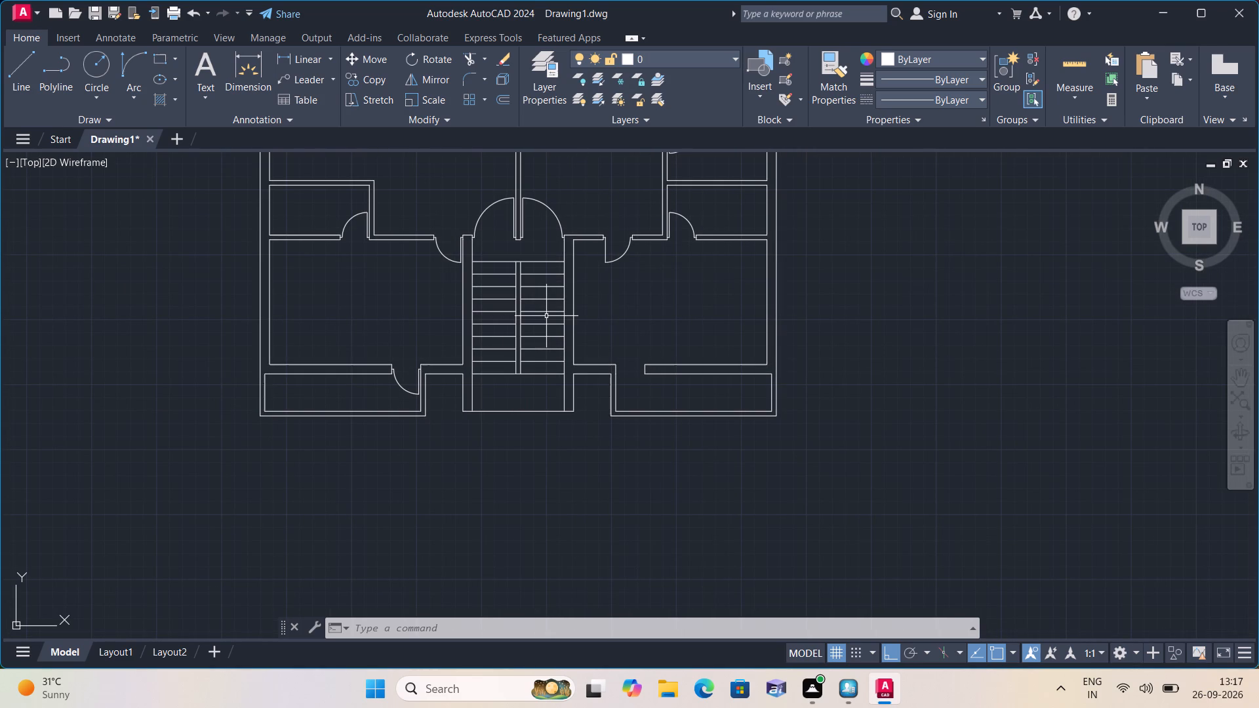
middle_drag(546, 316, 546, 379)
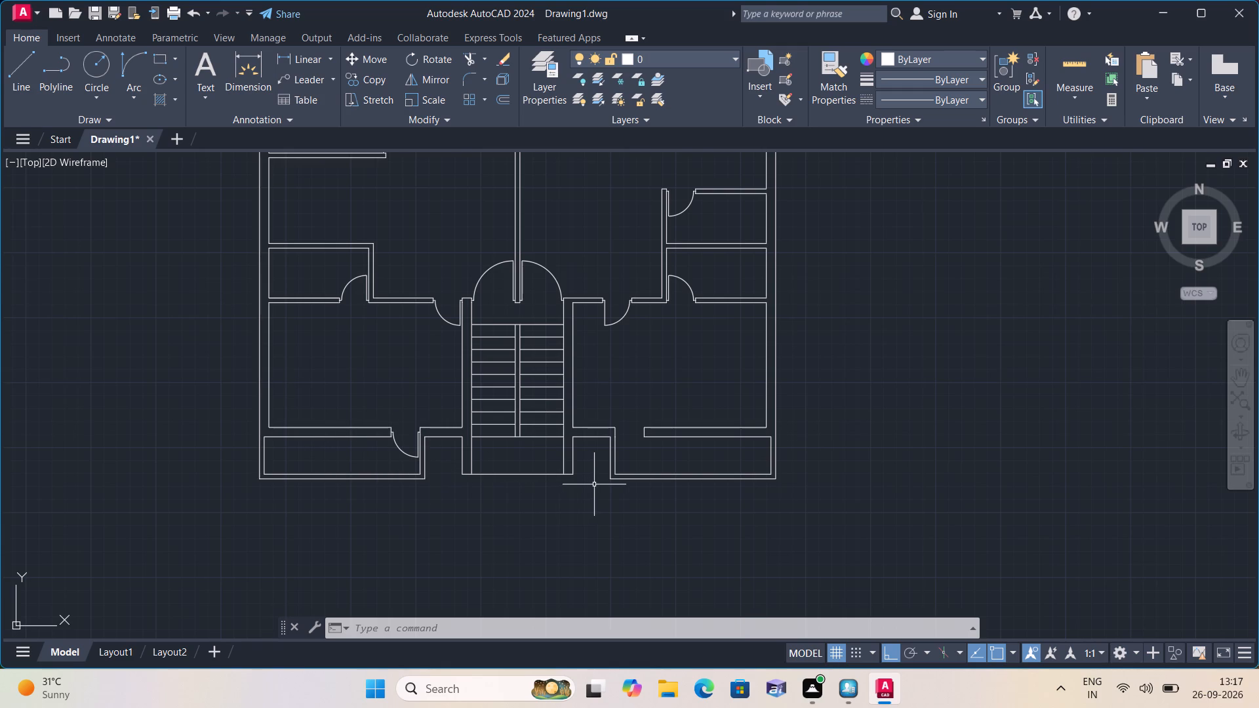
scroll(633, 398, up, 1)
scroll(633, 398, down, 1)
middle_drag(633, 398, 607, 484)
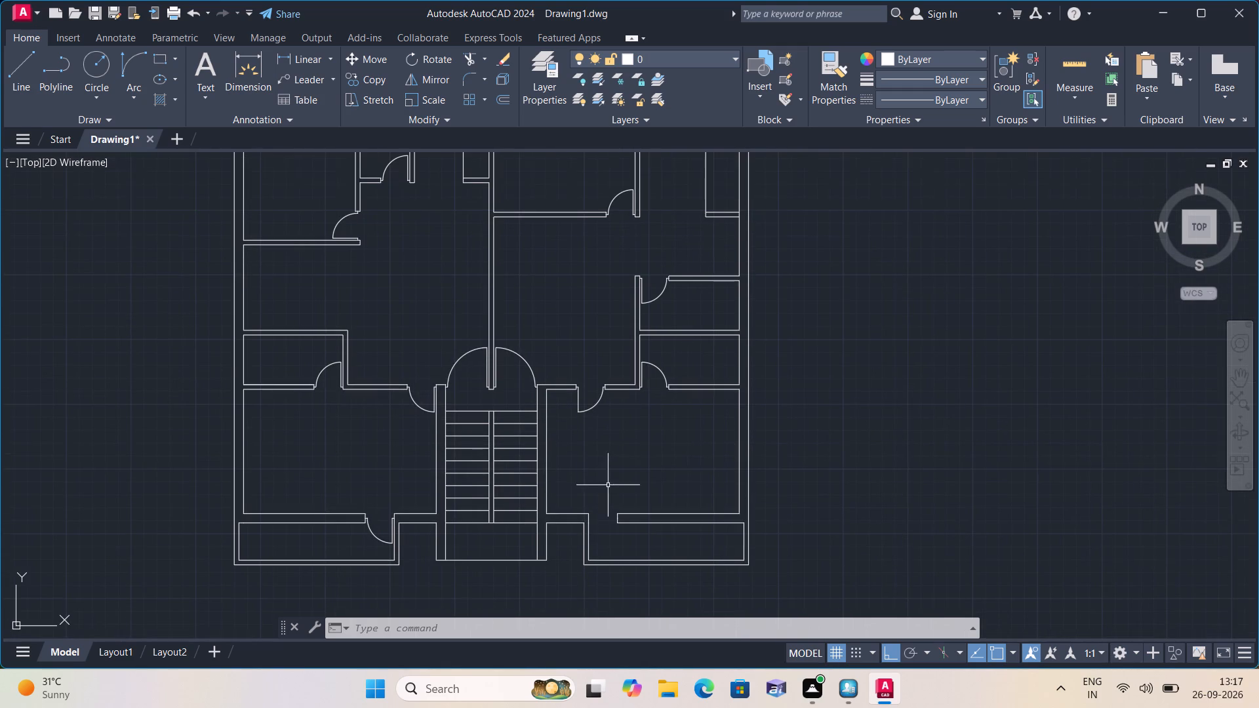
Load the ISO dash linetype ACAD_ISO02W100 from acad.lin into the drawing.
click(961, 98)
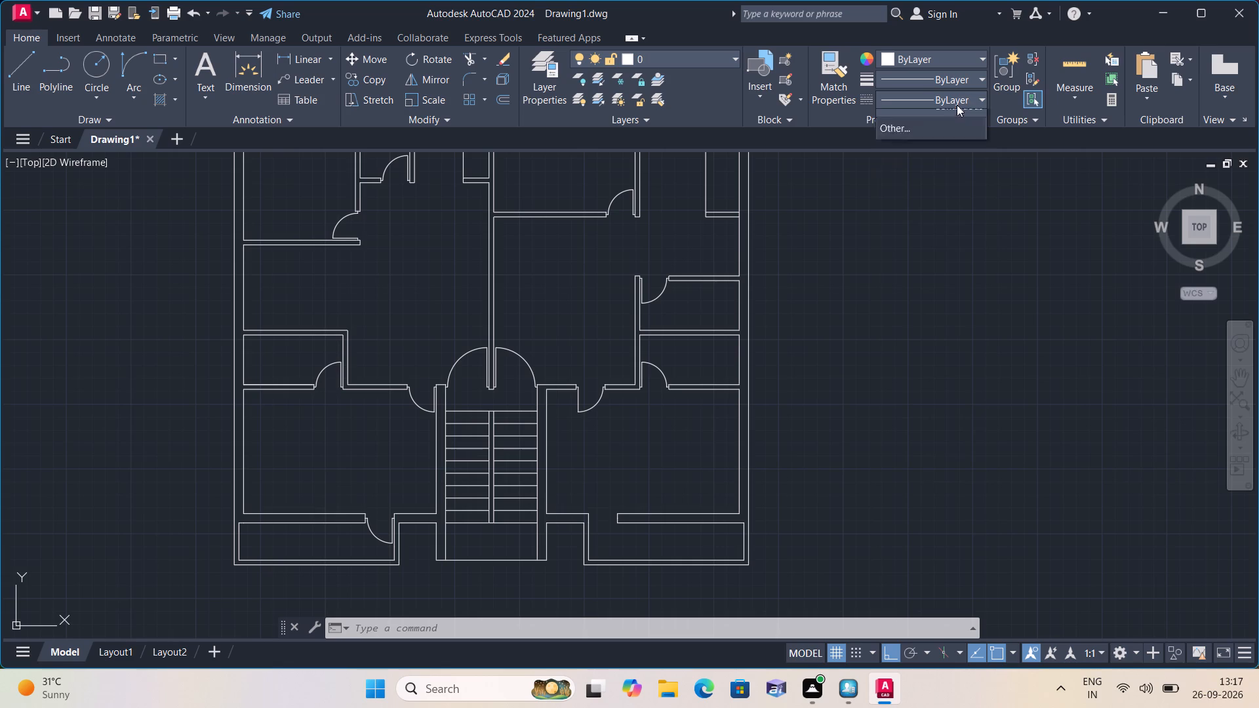
click(921, 171)
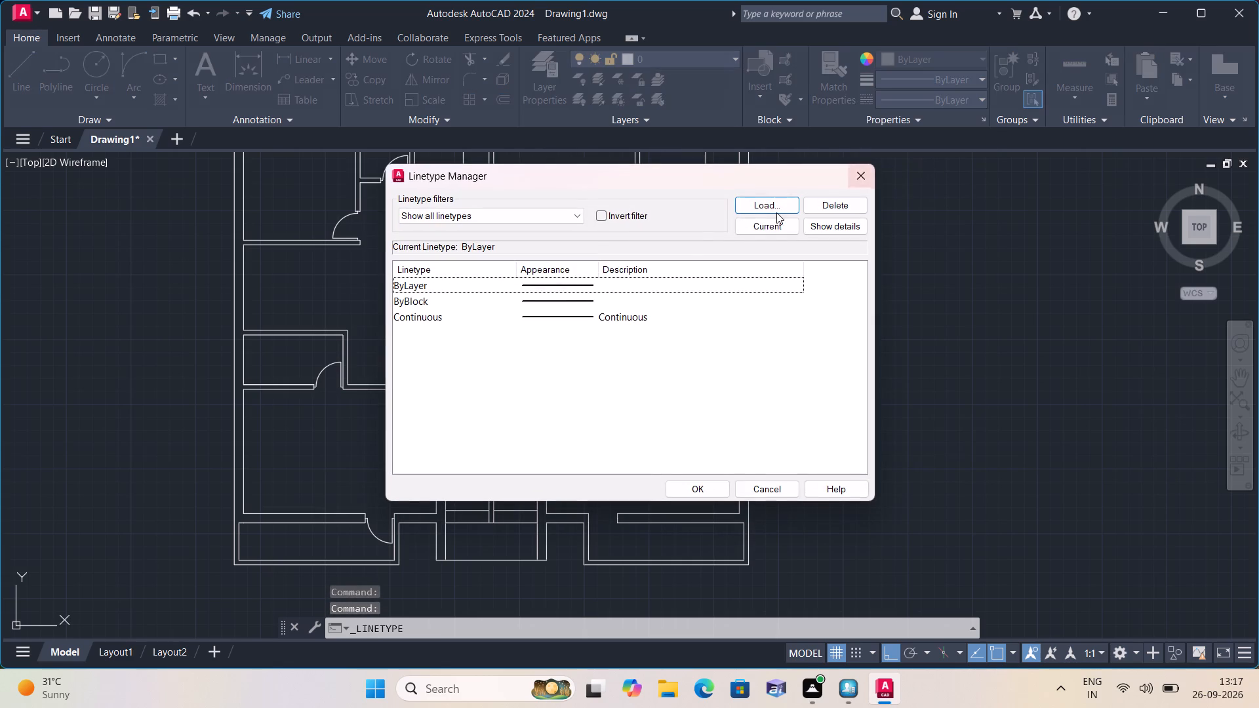
click(748, 206)
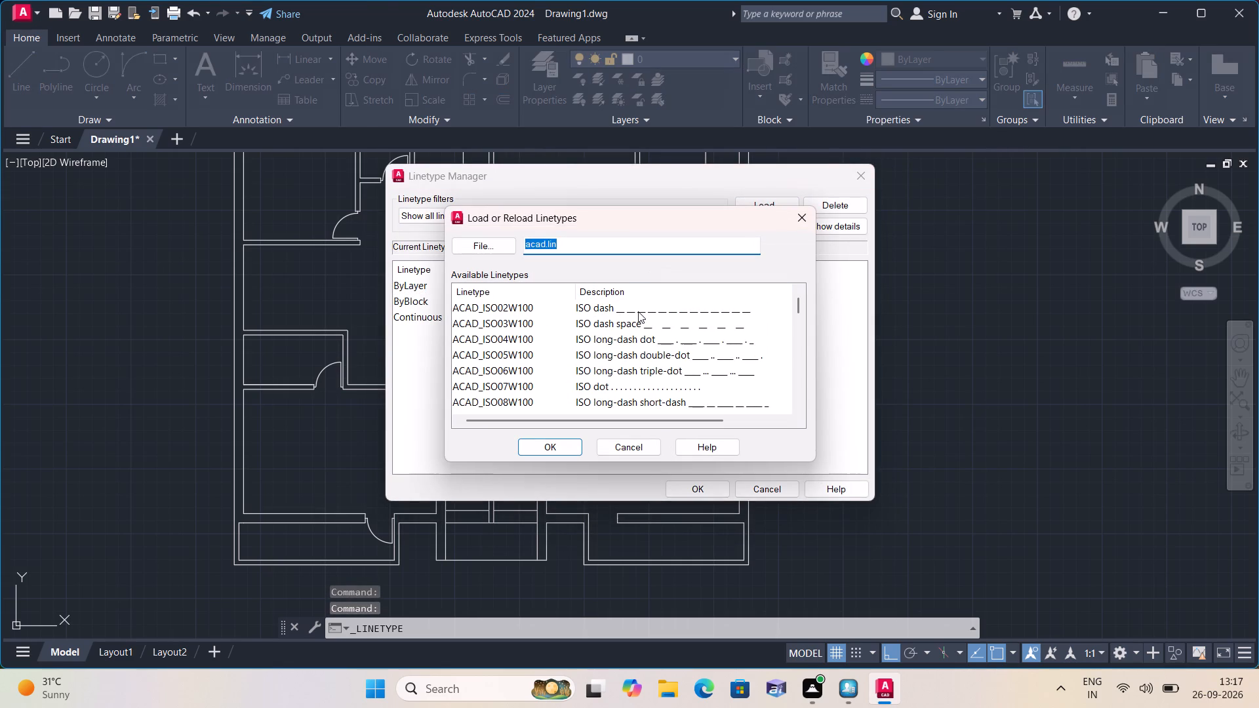
click(638, 311)
click(546, 447)
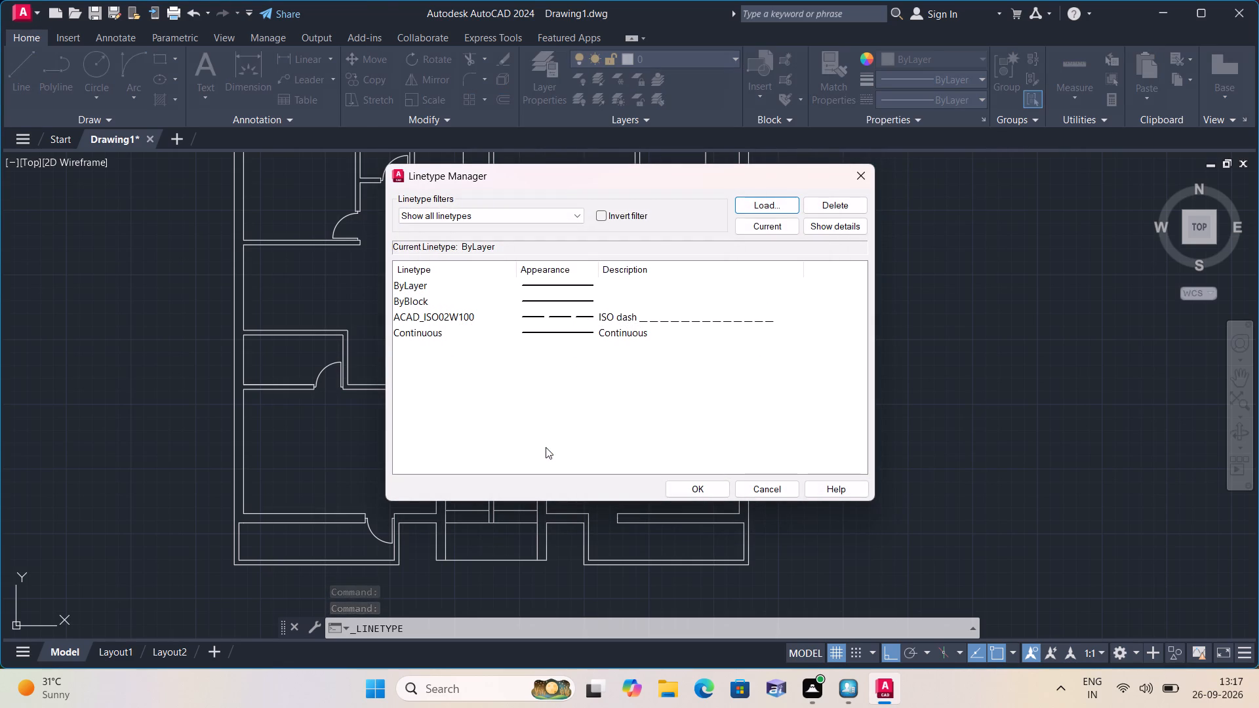
click(650, 319)
click(687, 490)
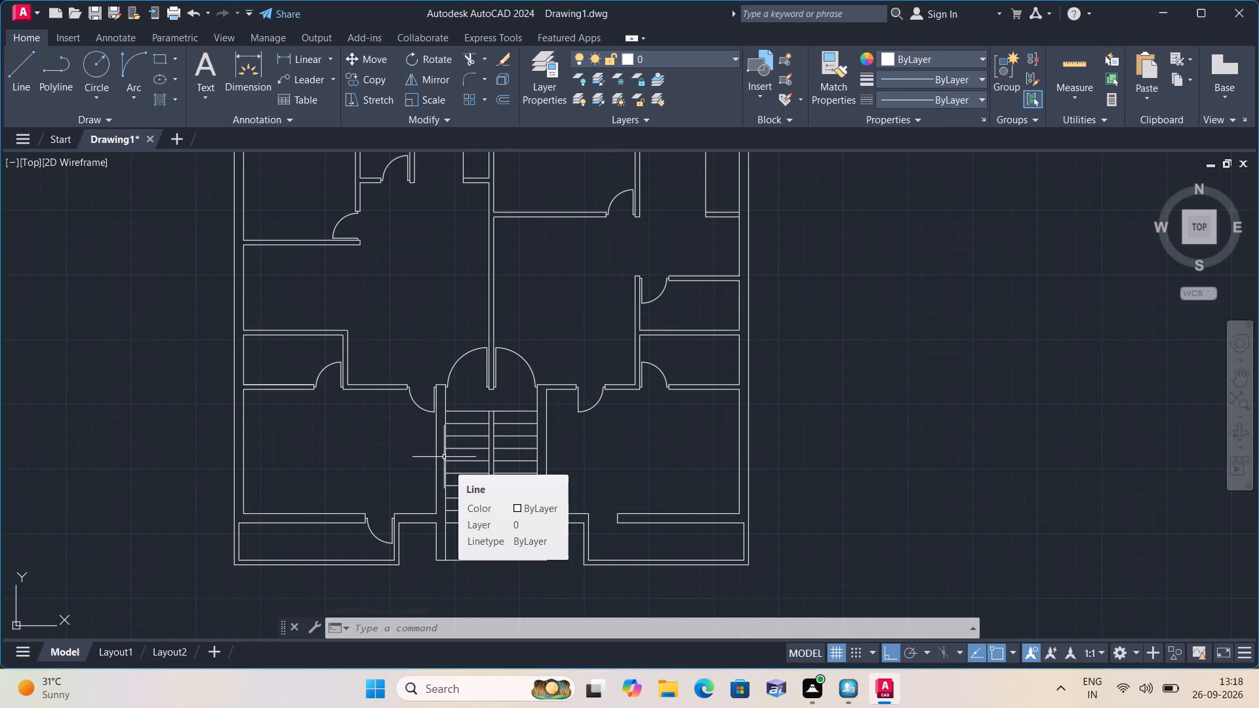
Make ACAD_ISO02W100 the current linetype for new objects.
click(970, 96)
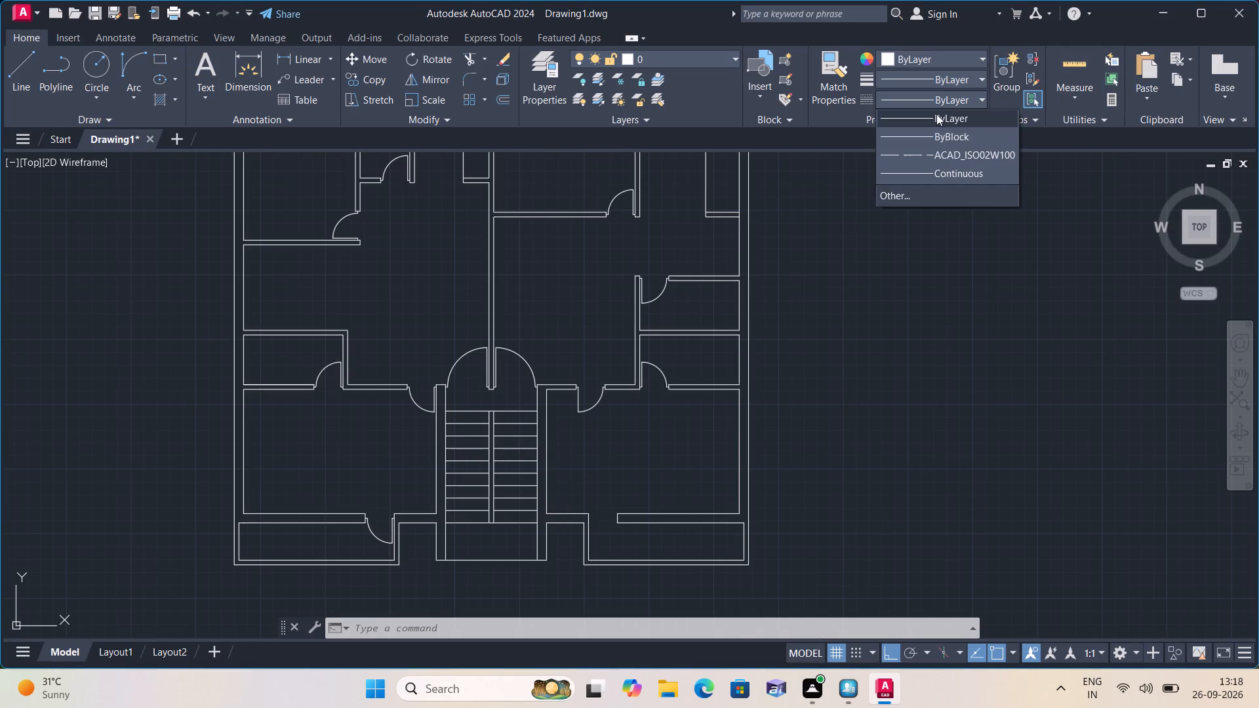
click(934, 151)
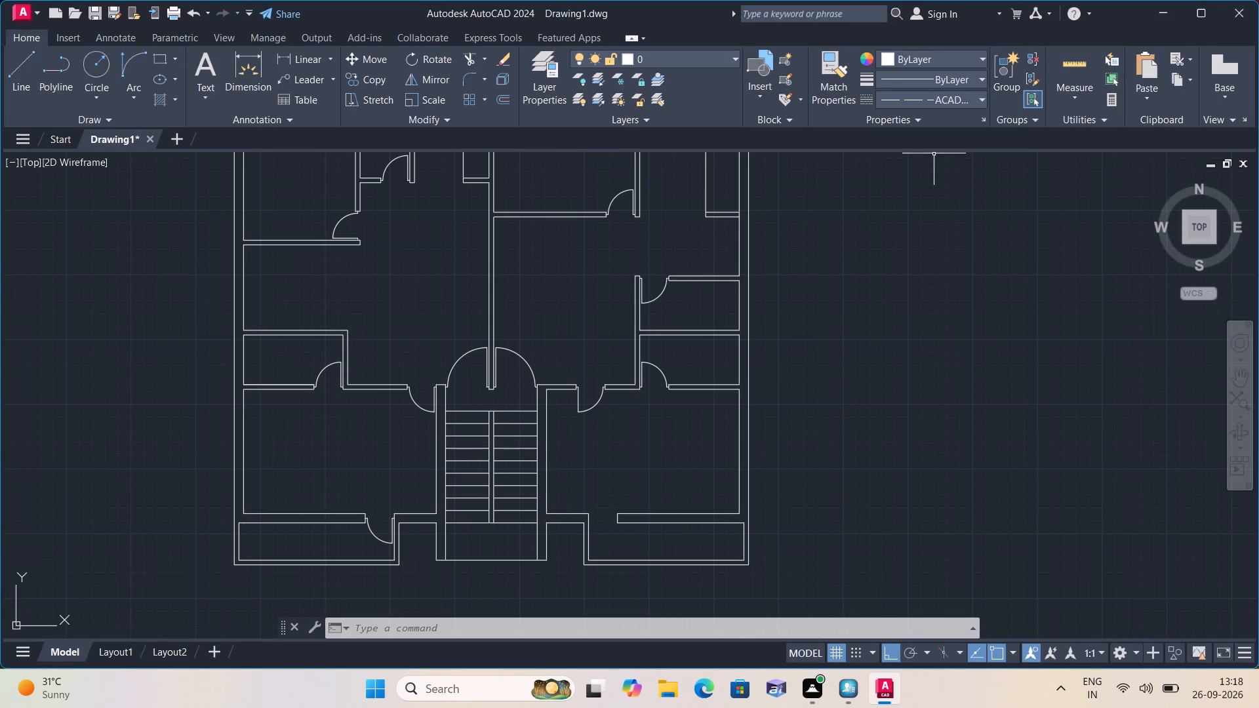
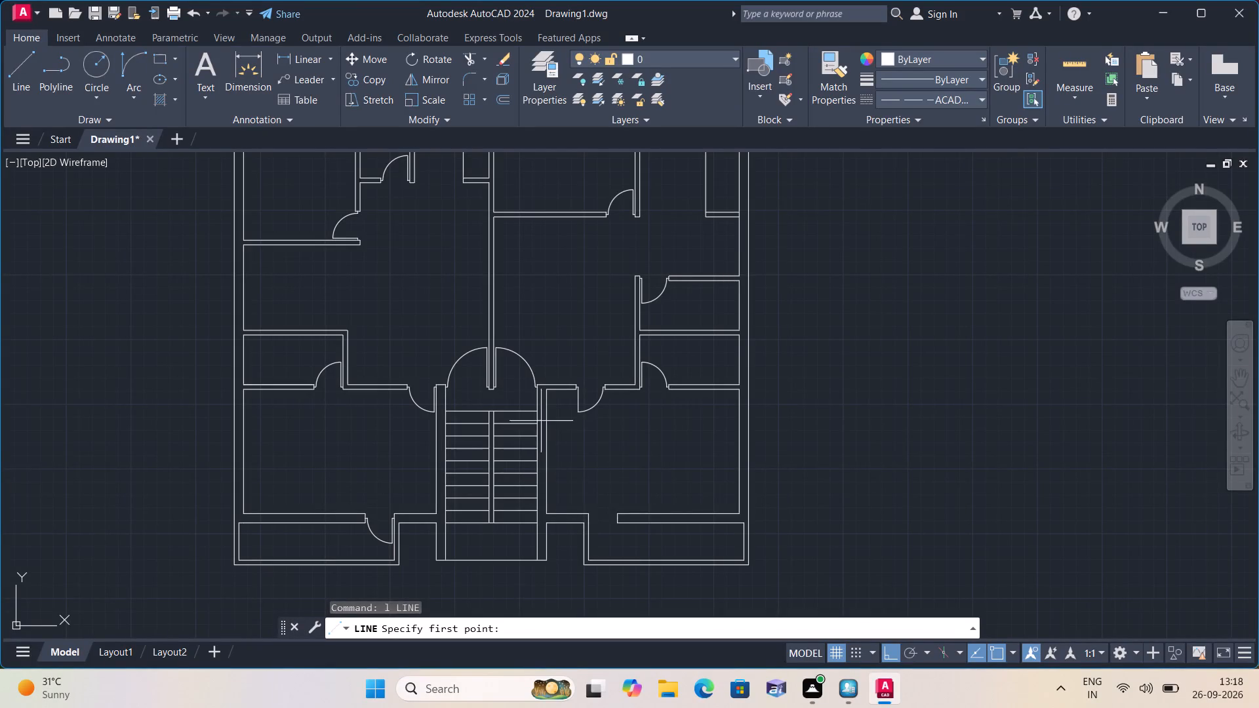
Draw a dashed vertical line in the lower right room from the wall corner beside the door down to the bottom wall.
scroll(544, 421, up, 2)
scroll(593, 369, up, 2)
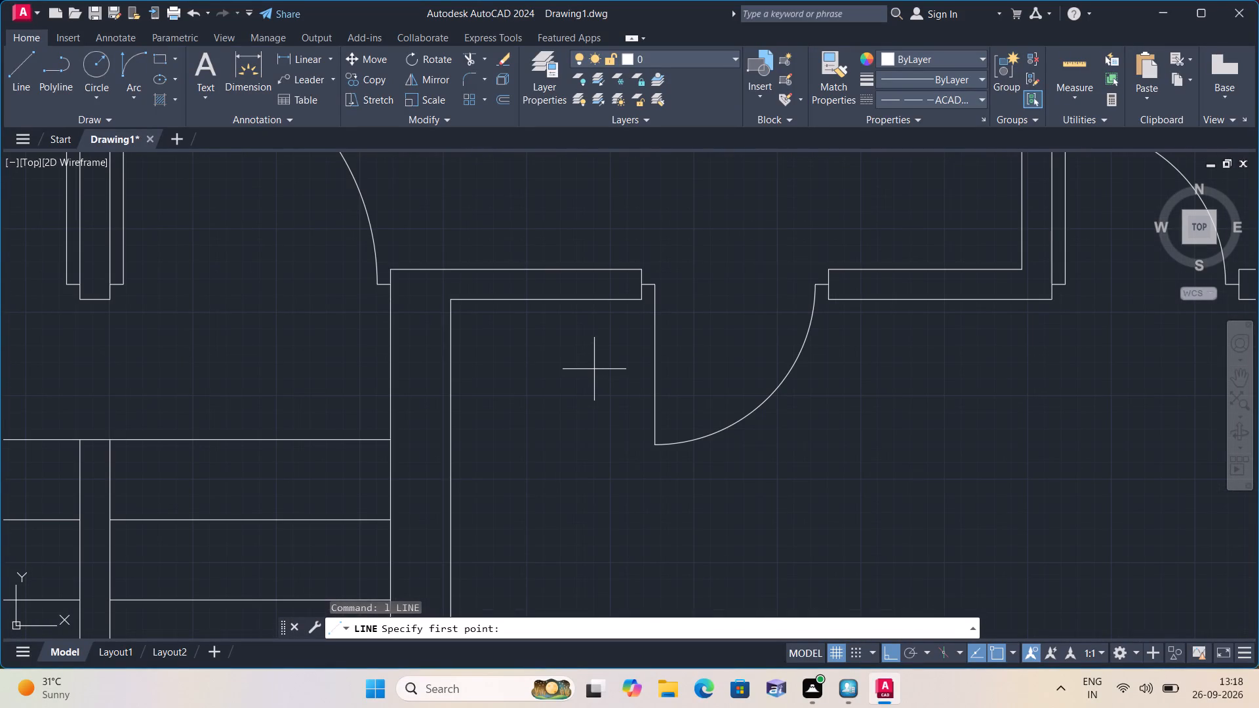
scroll(639, 357, up, 1)
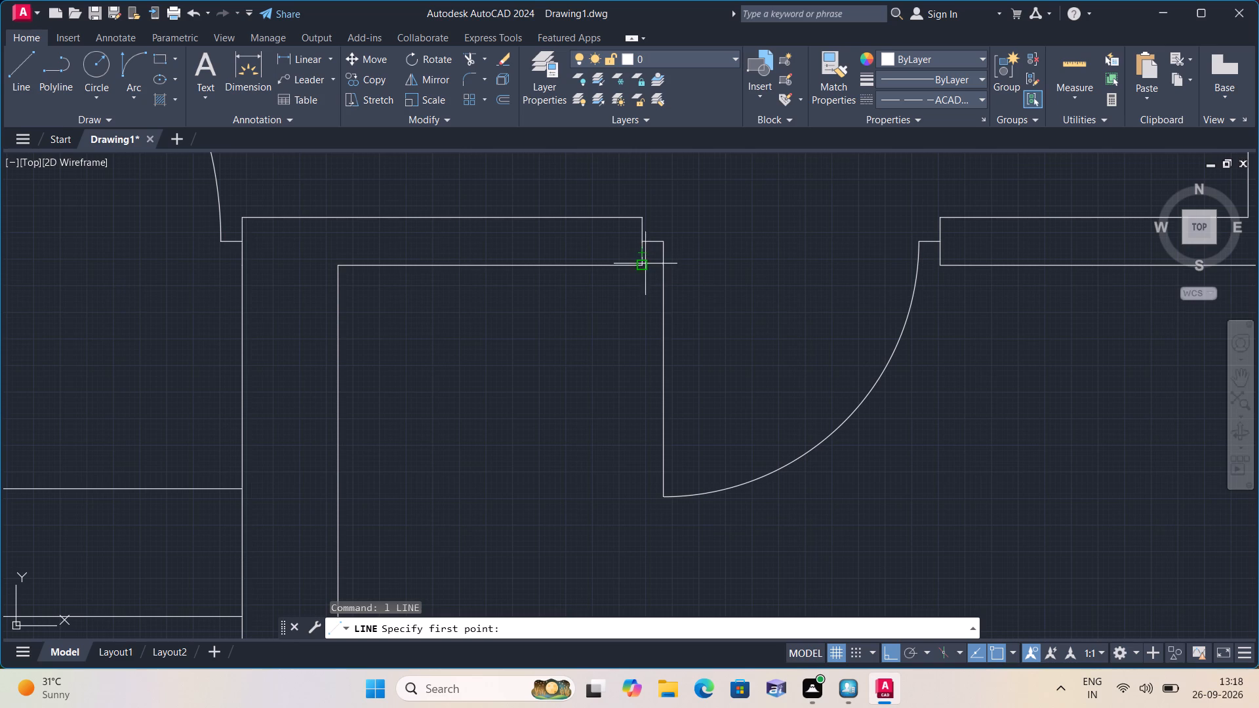
click(643, 267)
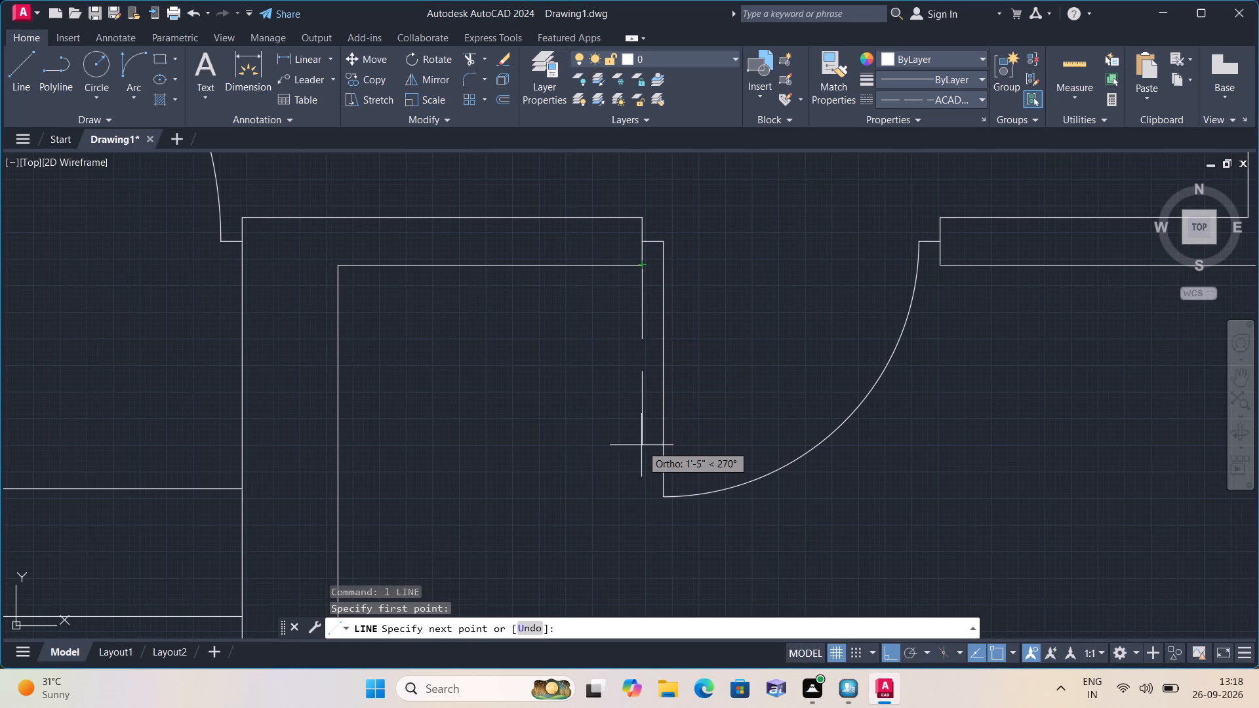
scroll(620, 476, down, 1)
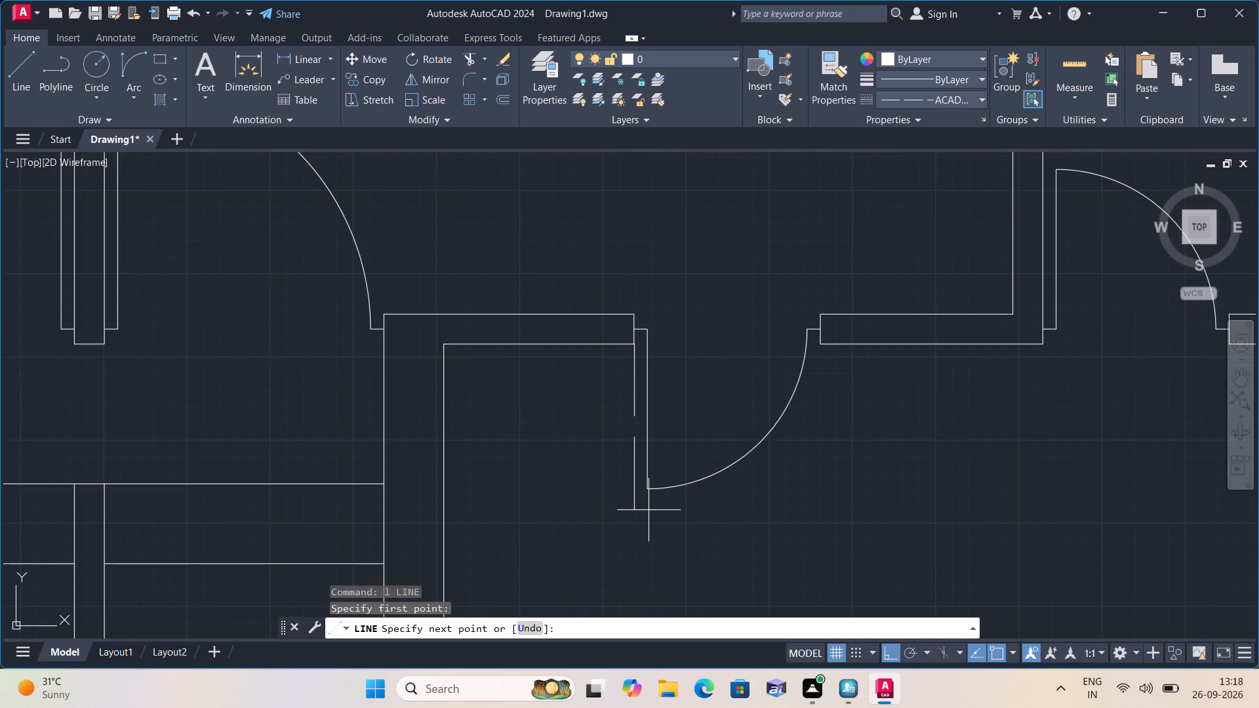
middle_drag(649, 510, 640, 403)
scroll(641, 342, down, 1)
middle_drag(652, 476, 633, 325)
scroll(633, 325, down, 1)
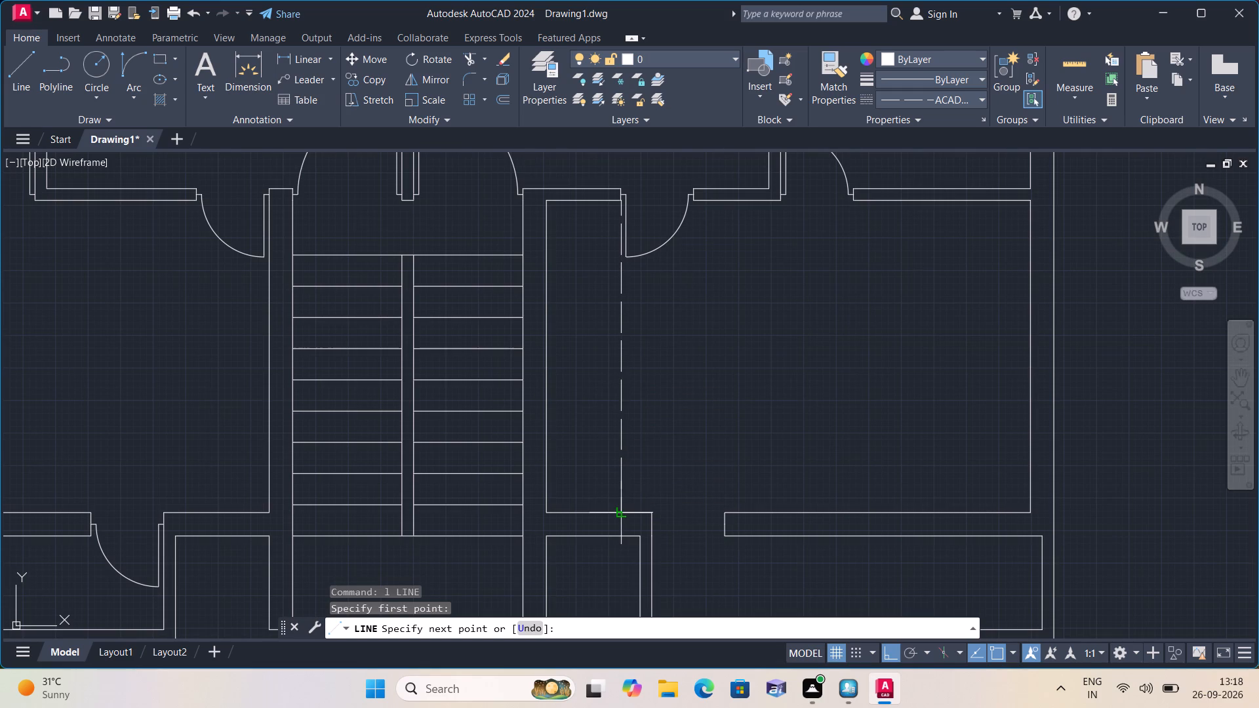
scroll(621, 514, up, 1)
click(621, 514)
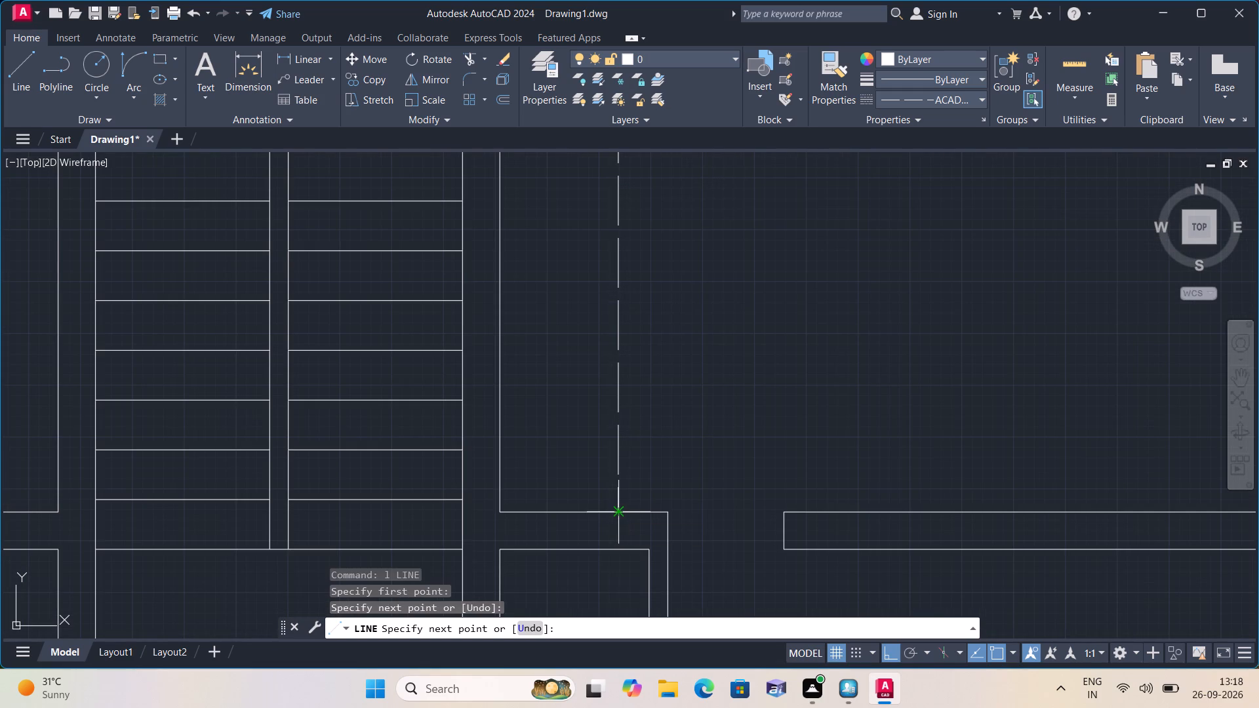
key(Escape)
Draw a dashed vertical line in the lower left room, just inside its left wall, from the bottom wall to the upper wall.
scroll(610, 509, down, 2)
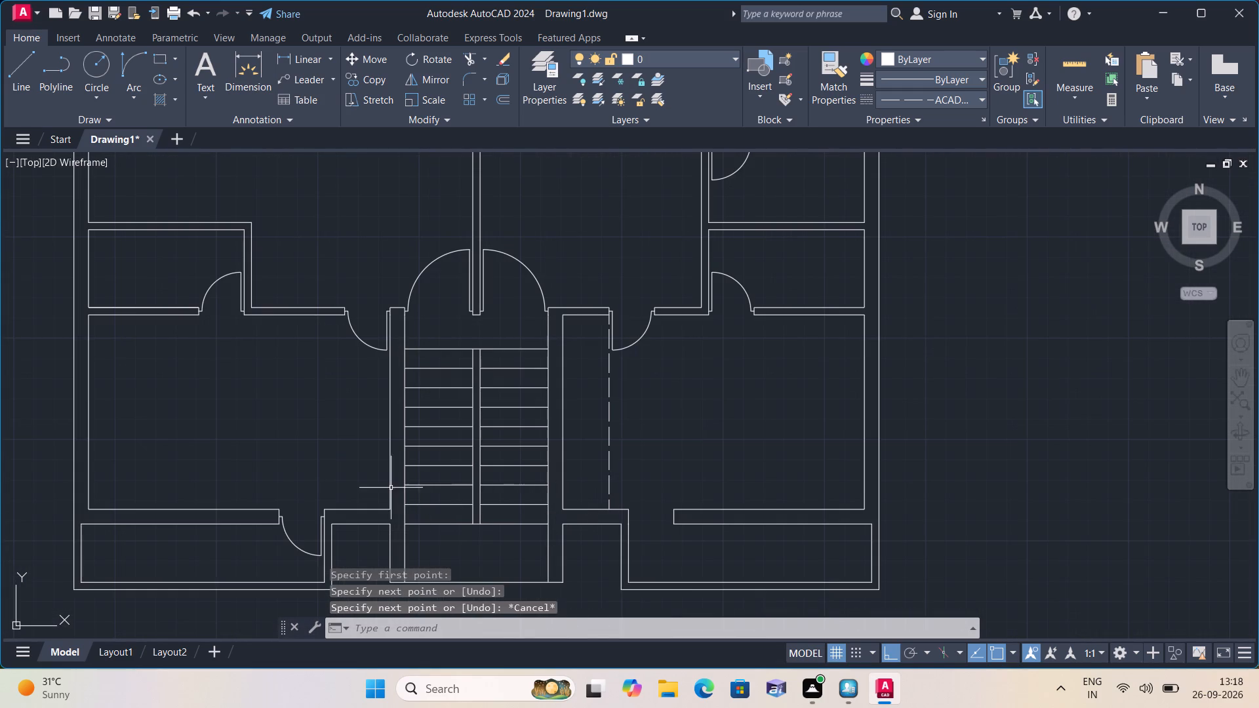
middle_drag(390, 488, 563, 556)
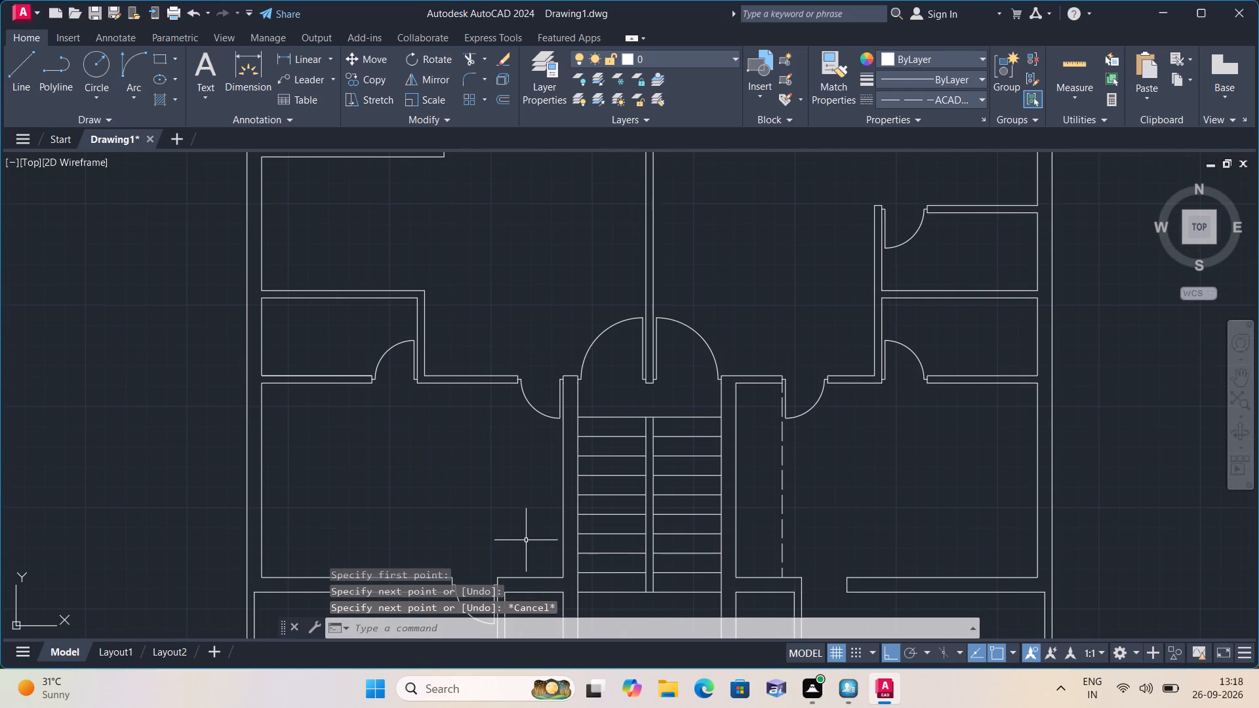
key(space)
middle_drag(490, 523, 669, 454)
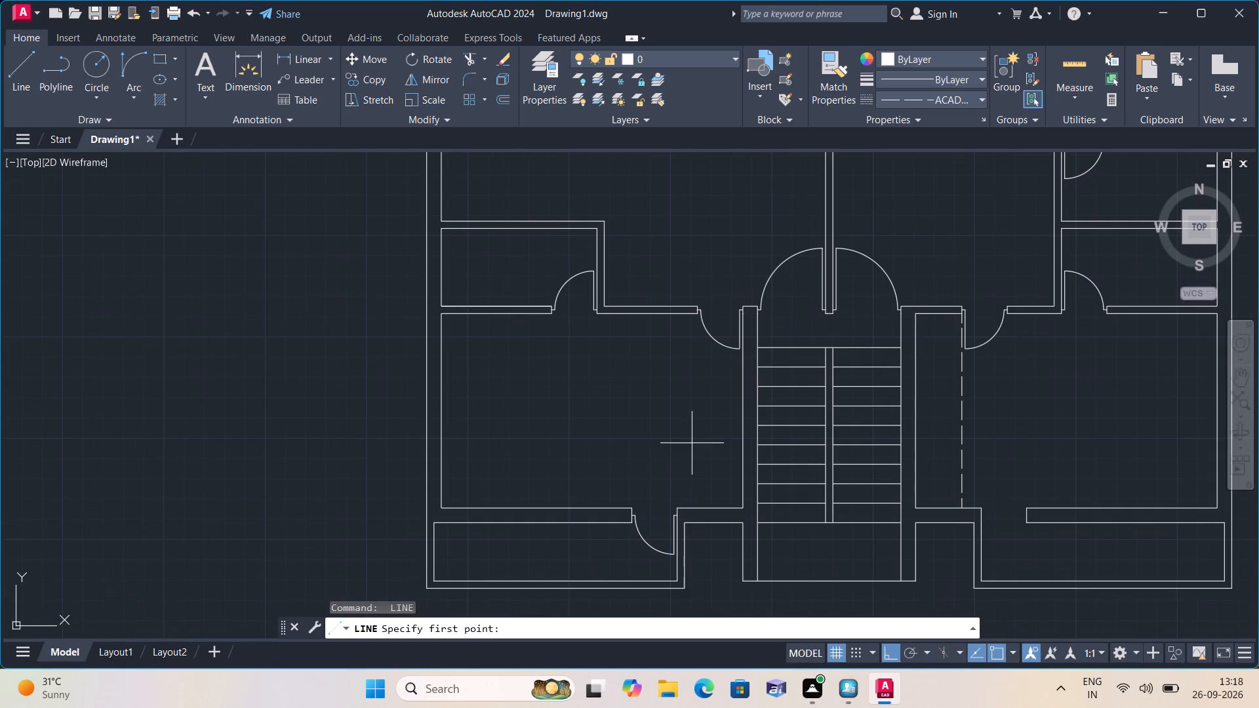
click(468, 509)
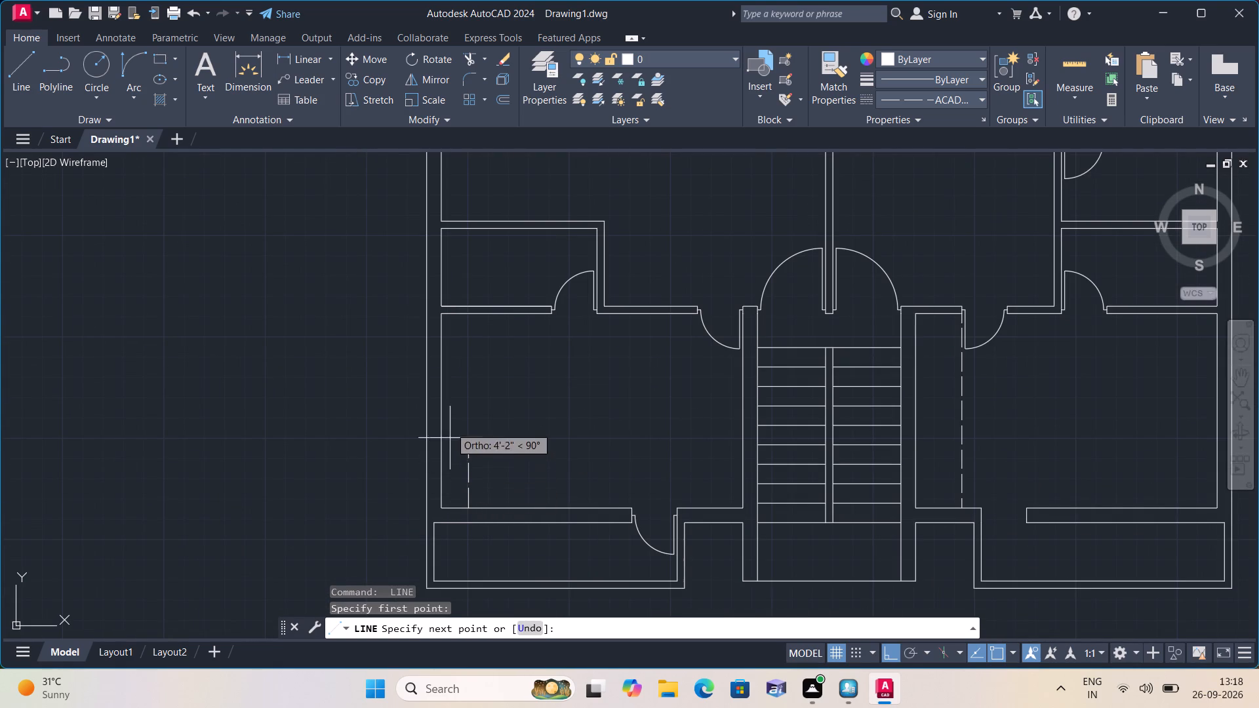
click(470, 317)
key(space)
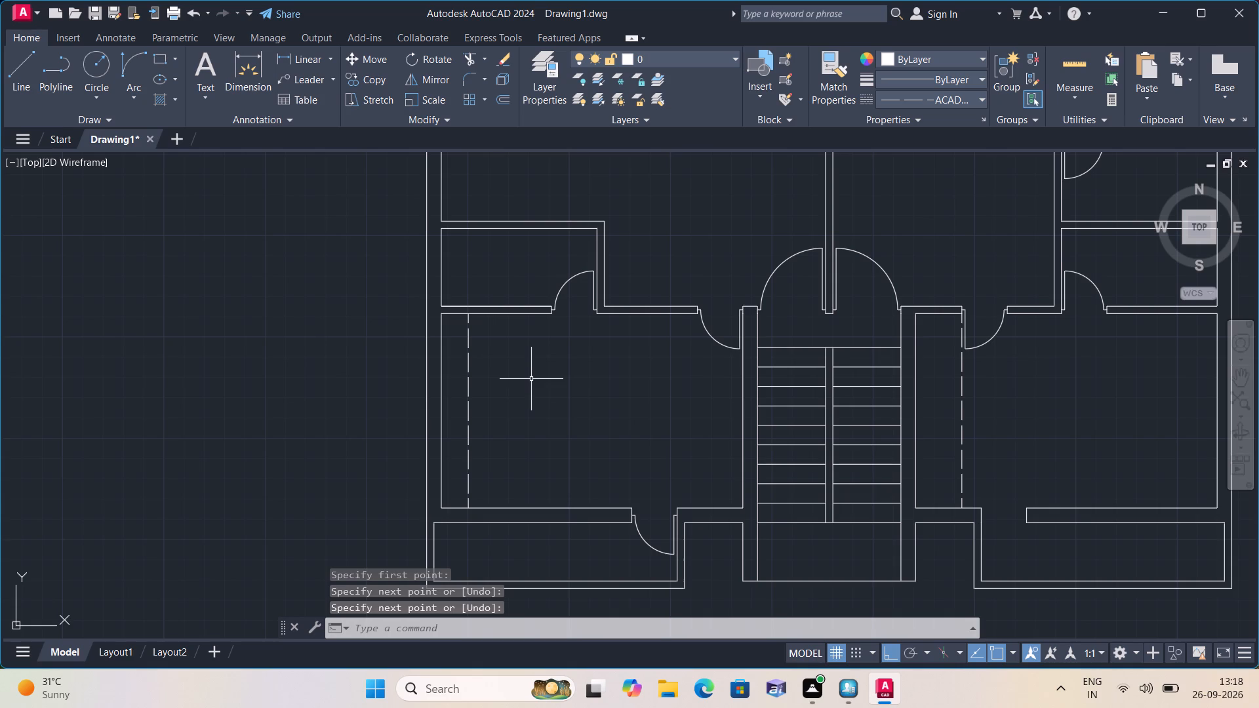
Set the current linetype for new objects back to ByLayer.
scroll(539, 395, down, 1)
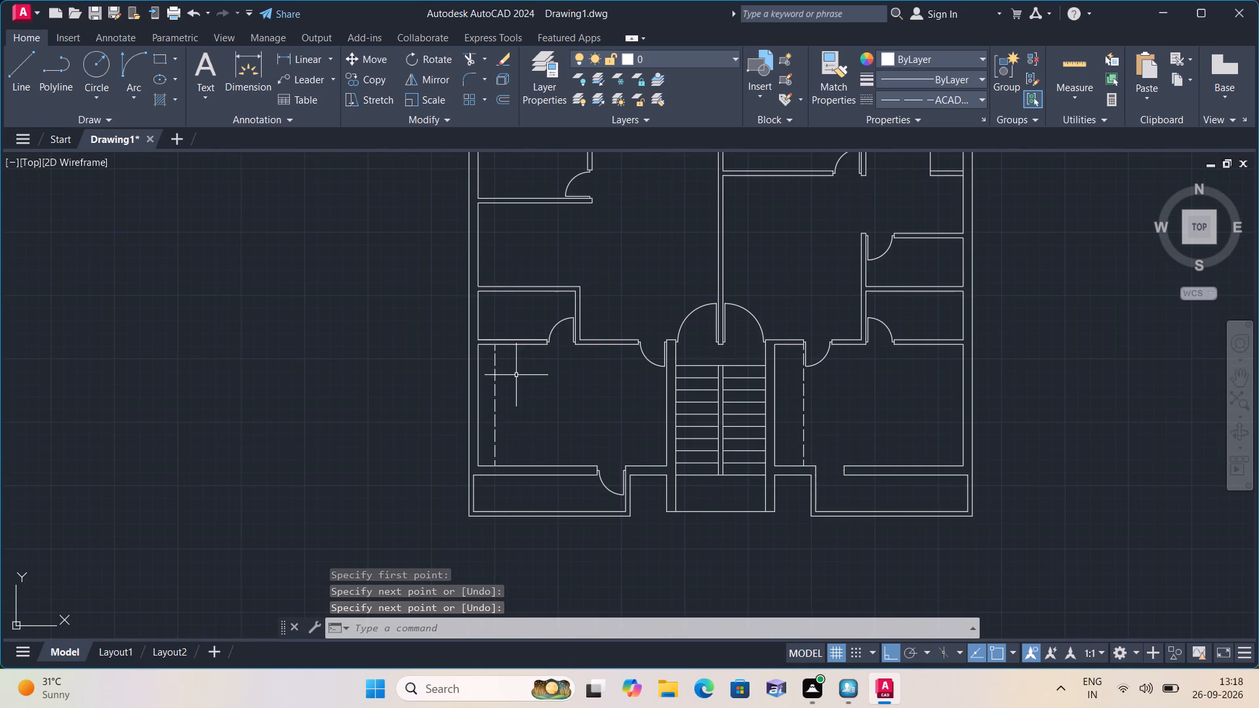
click(973, 99)
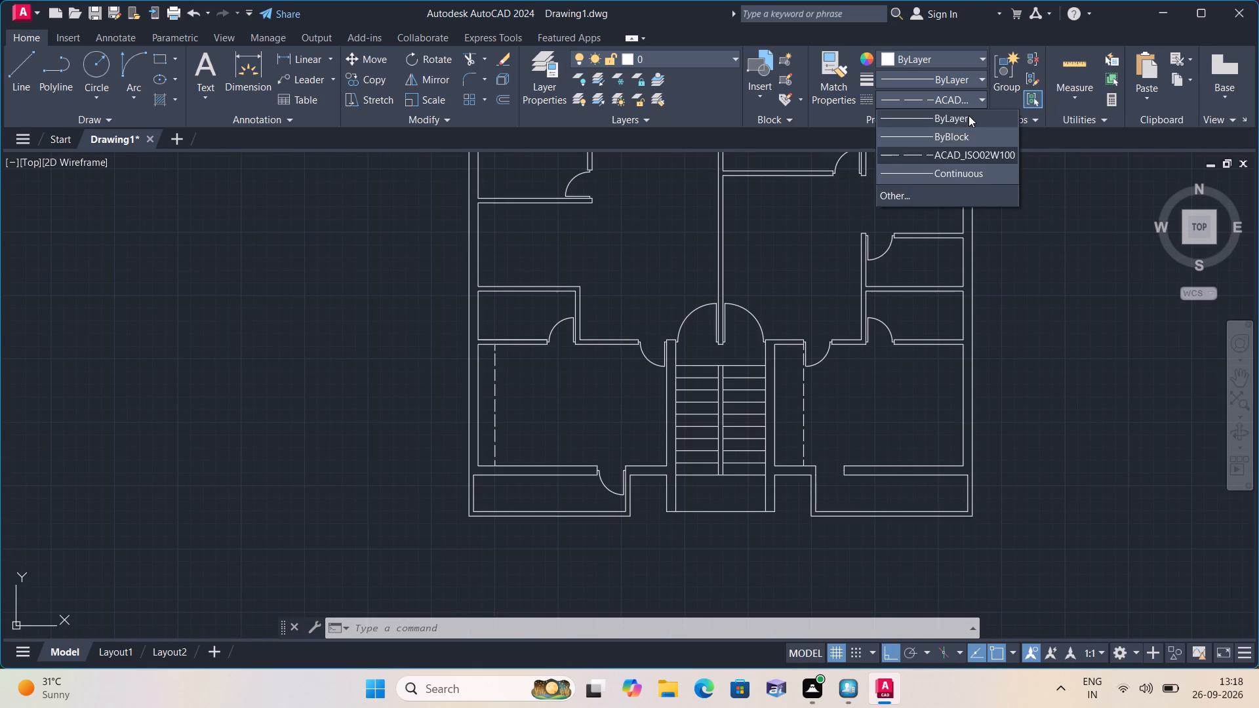
click(969, 115)
From the lower outer corner of the plan's upper-left wall block, draw a line 3' down the outer wall face and 3' outward to the left.
scroll(803, 292, down, 1)
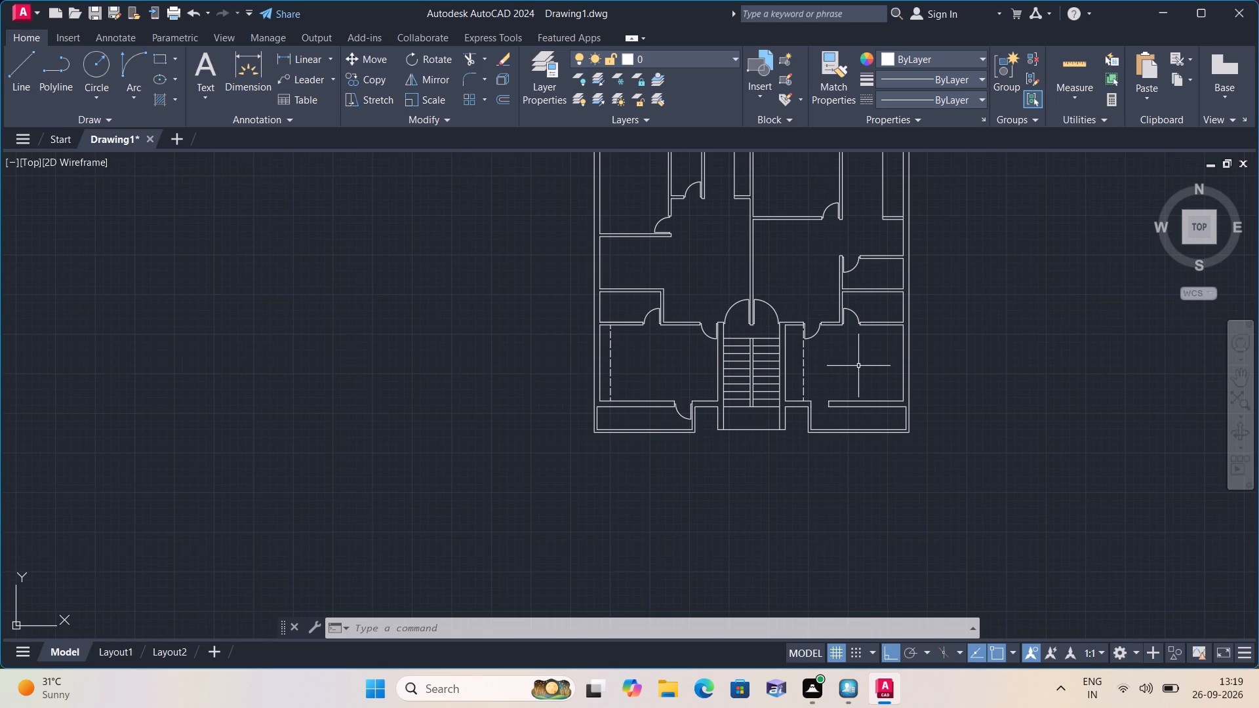
middle_drag(858, 366, 847, 441)
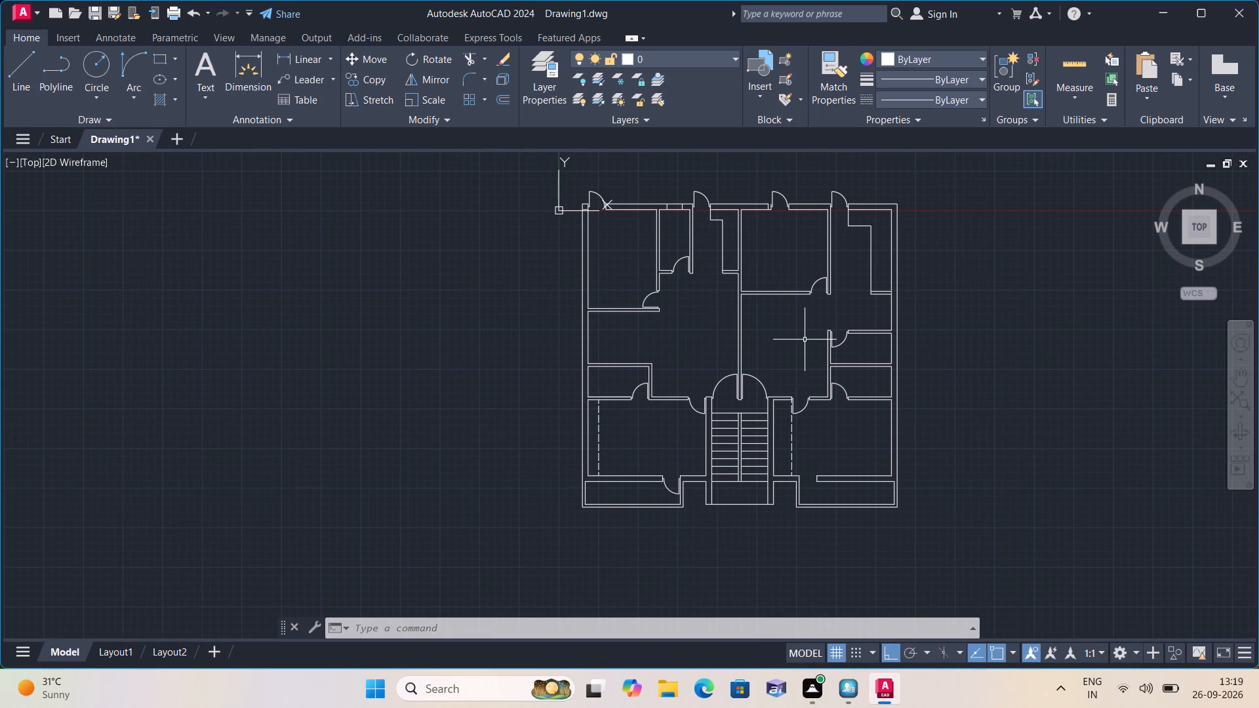
middle_drag(802, 340, 815, 451)
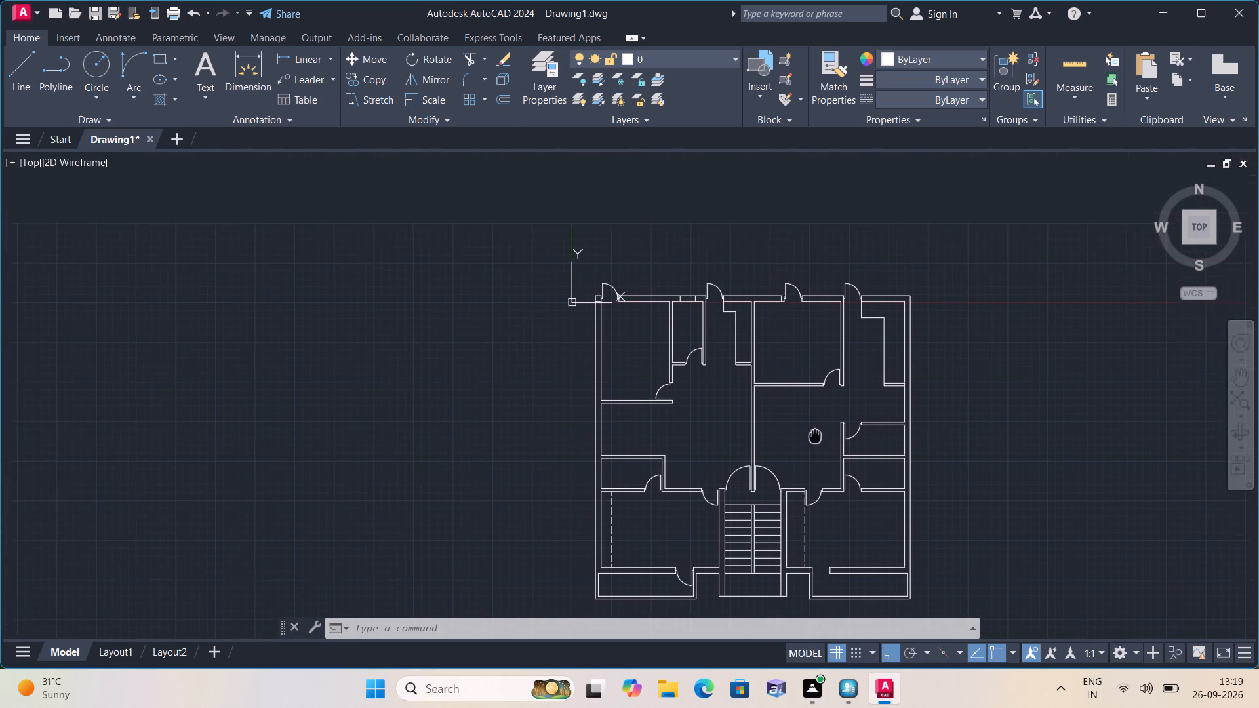
middle_drag(815, 451, 814, 518)
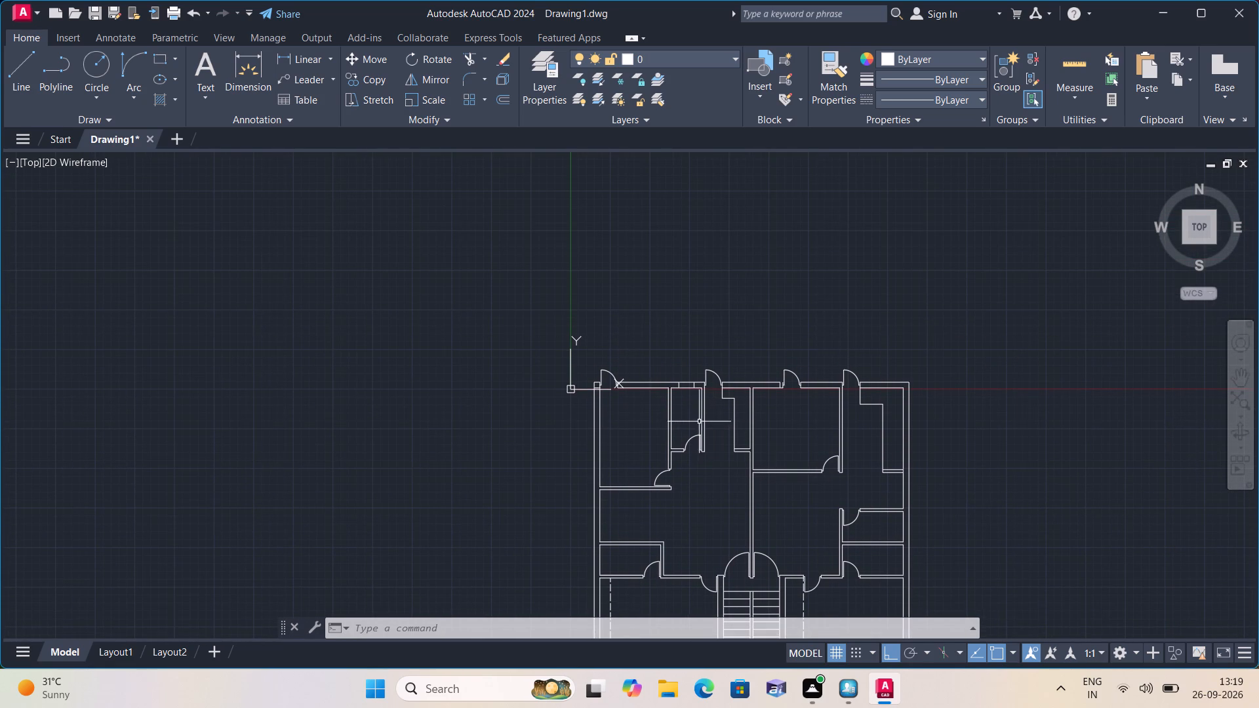
scroll(638, 431, up, 2)
middle_drag(614, 423, 728, 661)
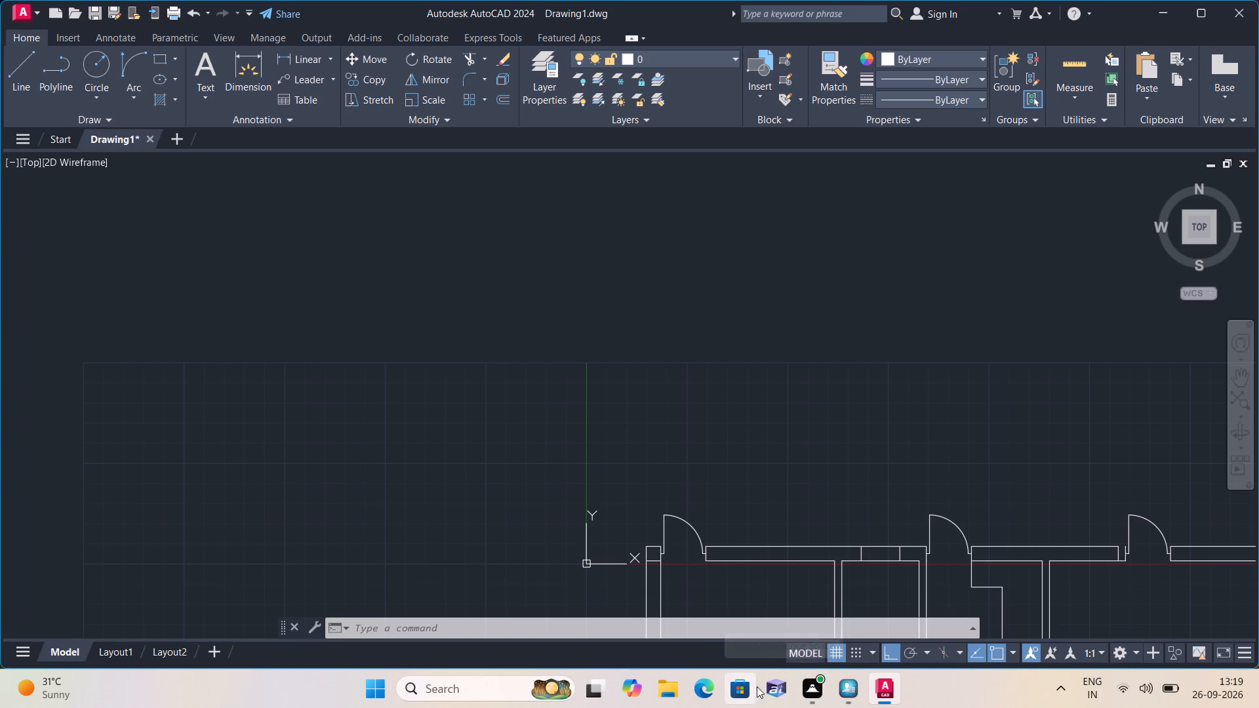
middle_drag(695, 593, 736, 476)
text(l)
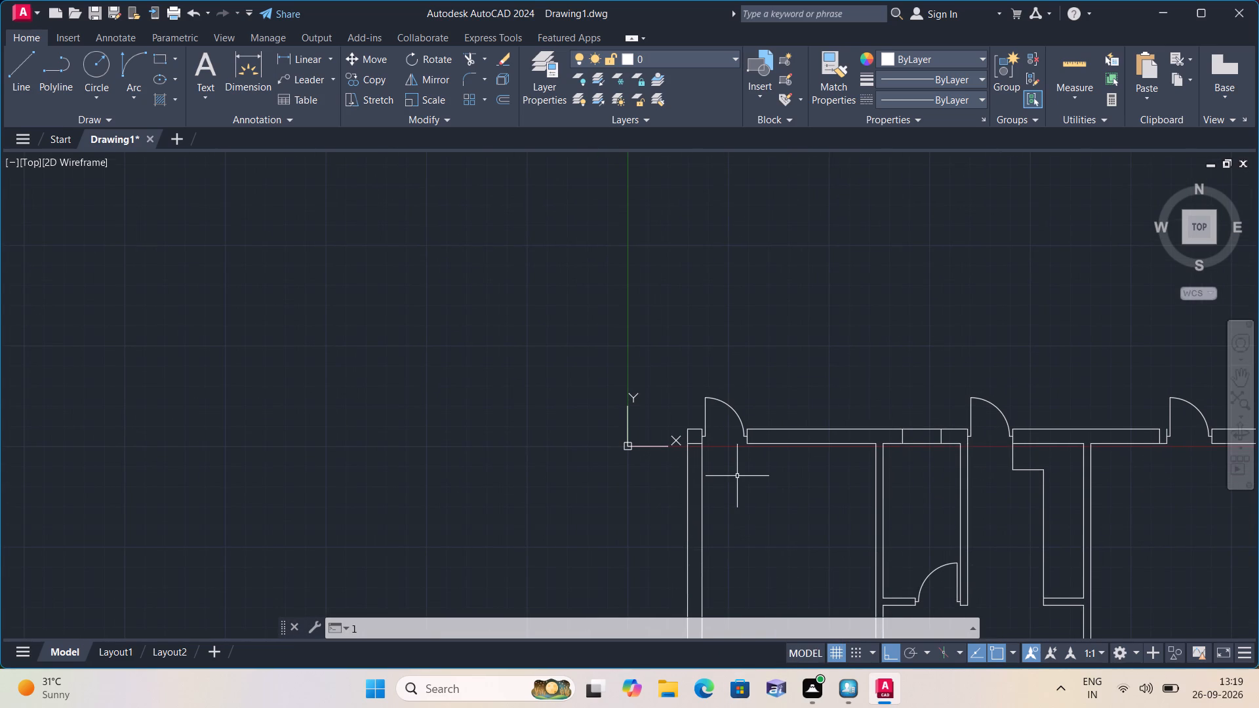
key(space)
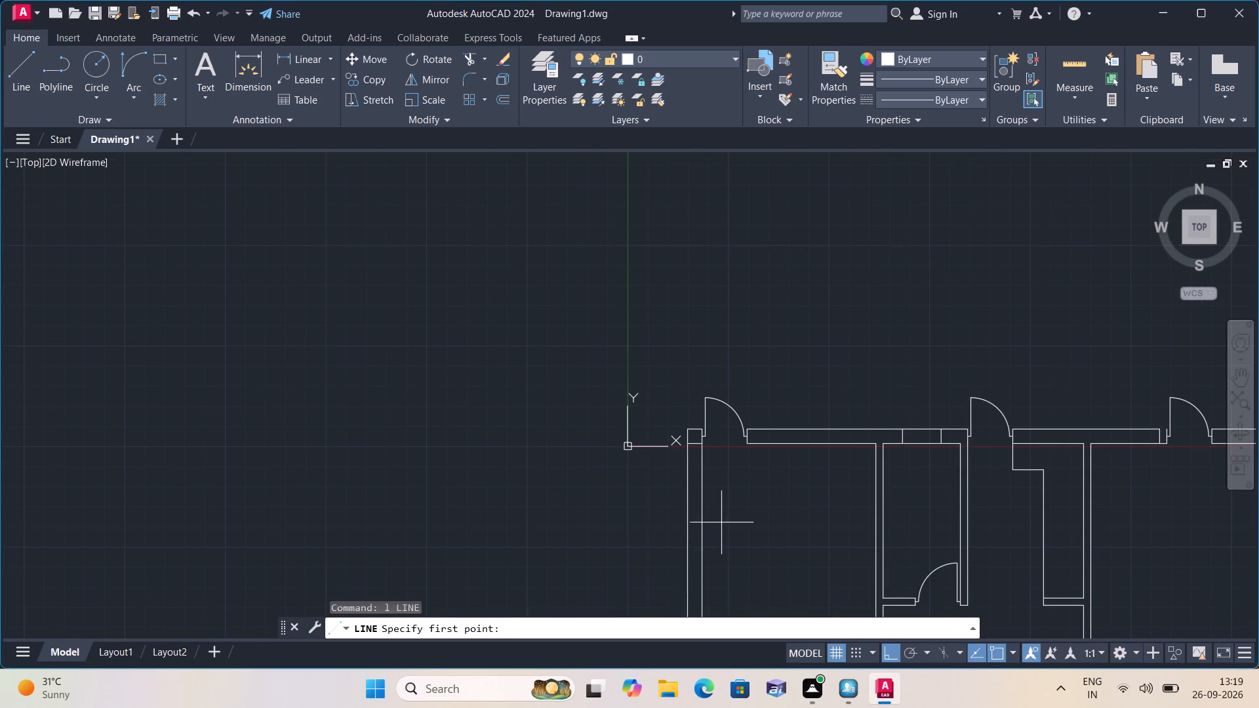
scroll(713, 448, up, 2)
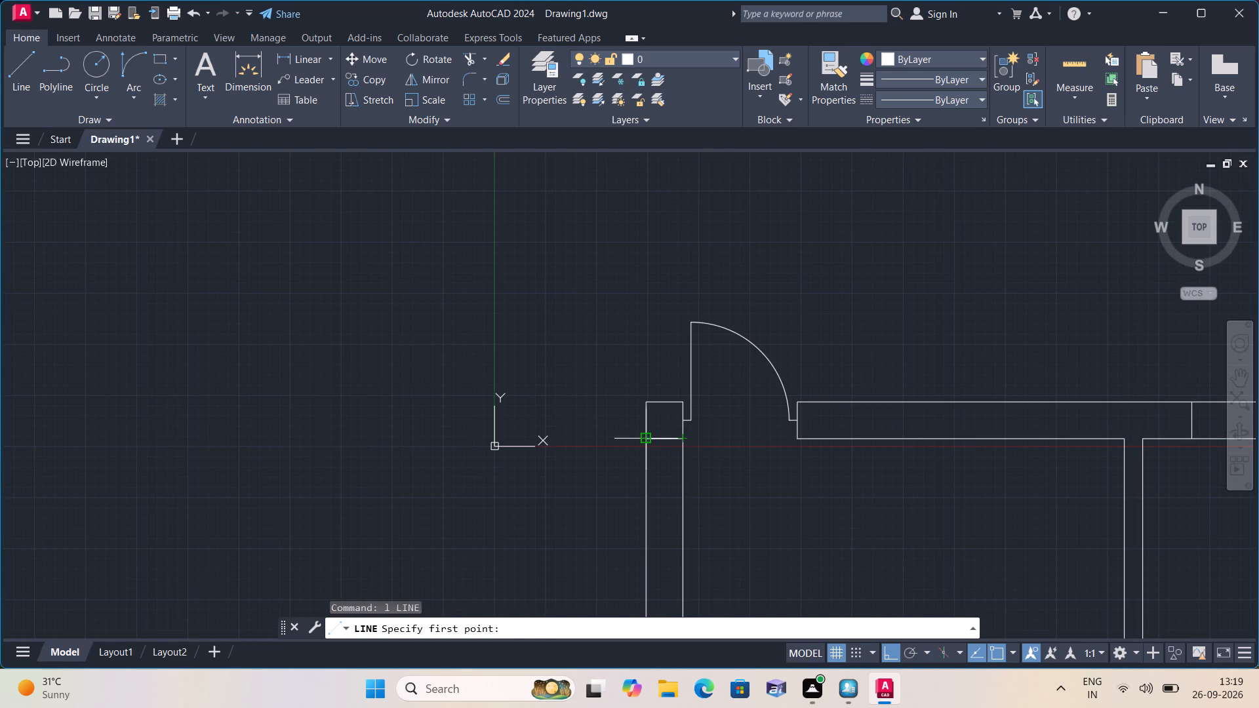
click(647, 441)
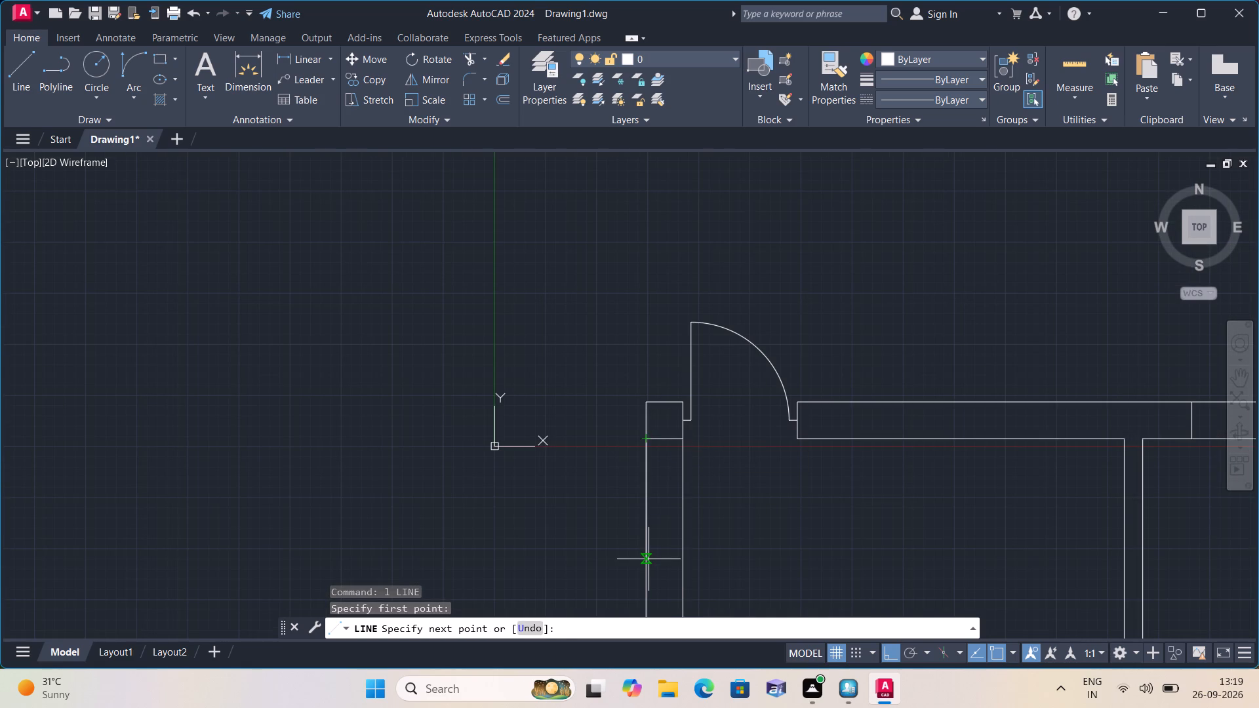
text(3')
key(space)
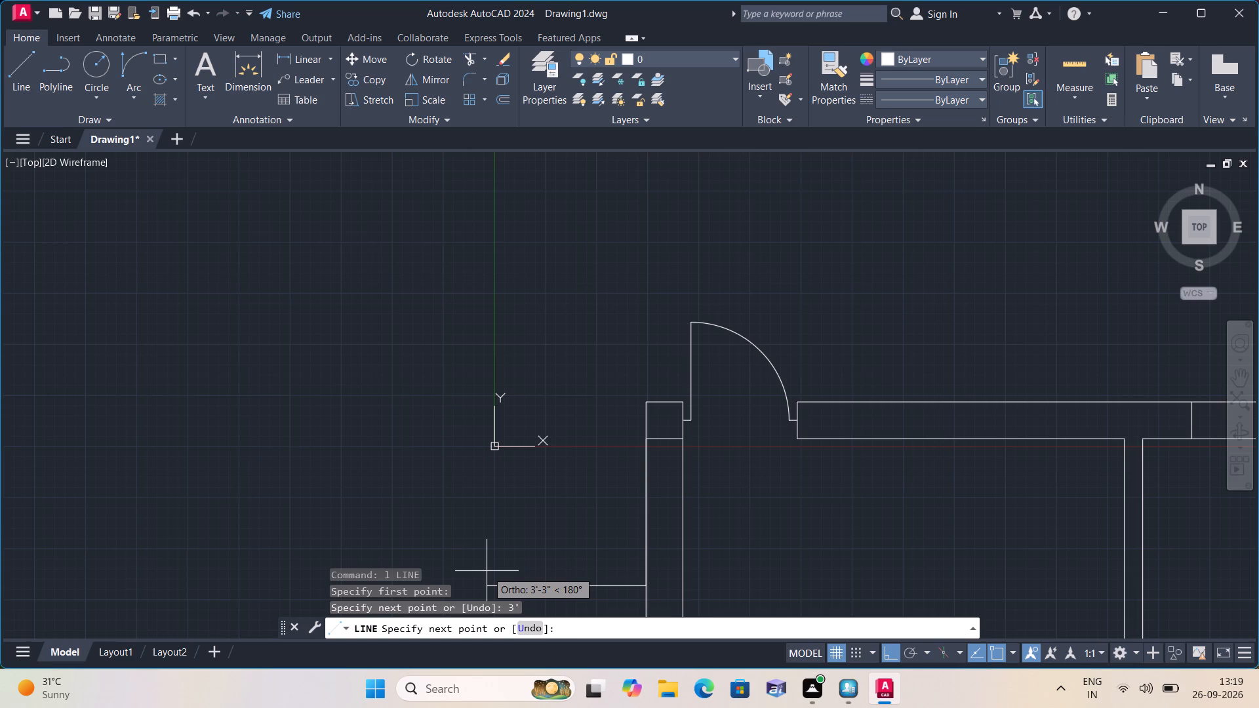
scroll(549, 534, down, 1)
middle_drag(546, 532, 557, 444)
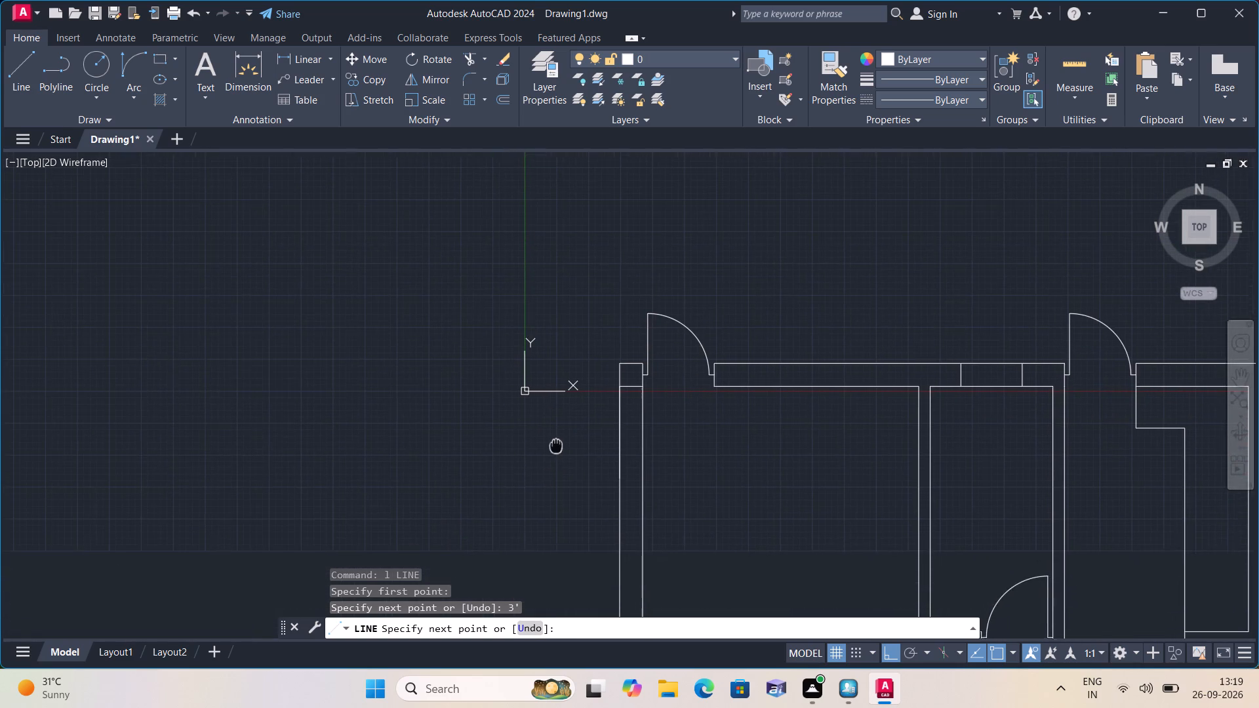
scroll(557, 444, down, 1)
scroll(557, 444, up, 1)
scroll(557, 444, down, 1)
scroll(557, 444, up, 1)
scroll(557, 444, down, 1)
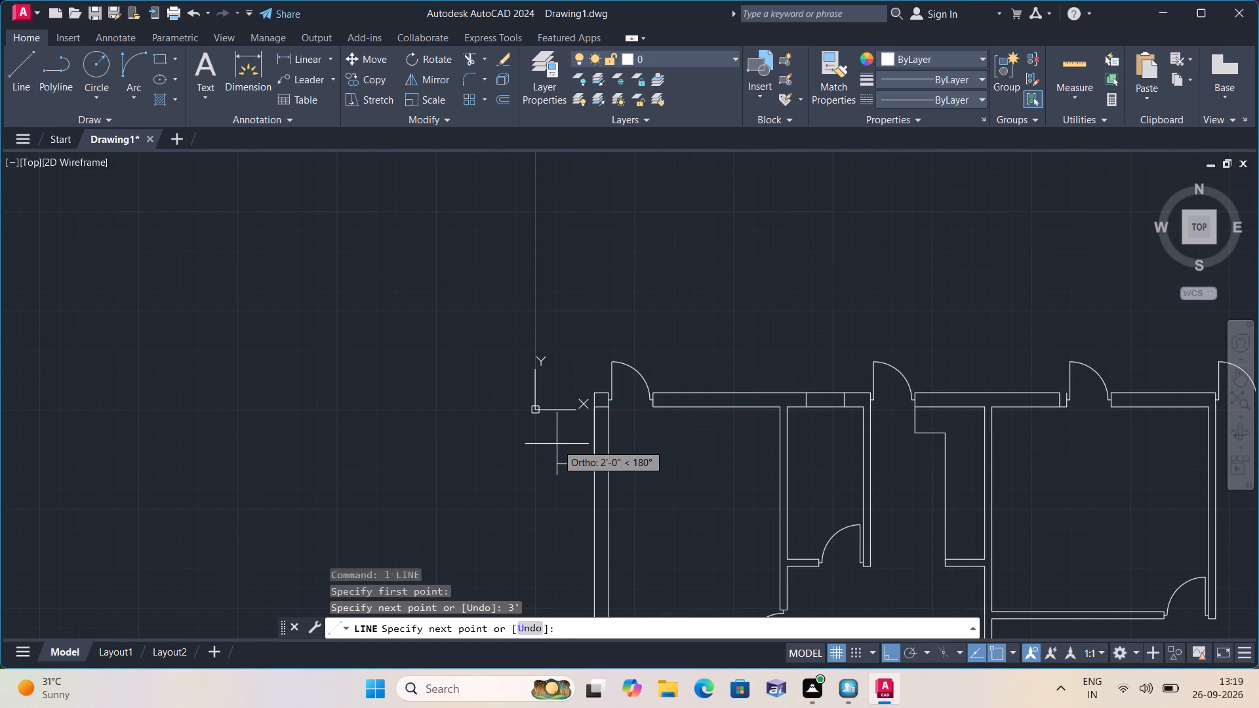
scroll(557, 444, up, 3)
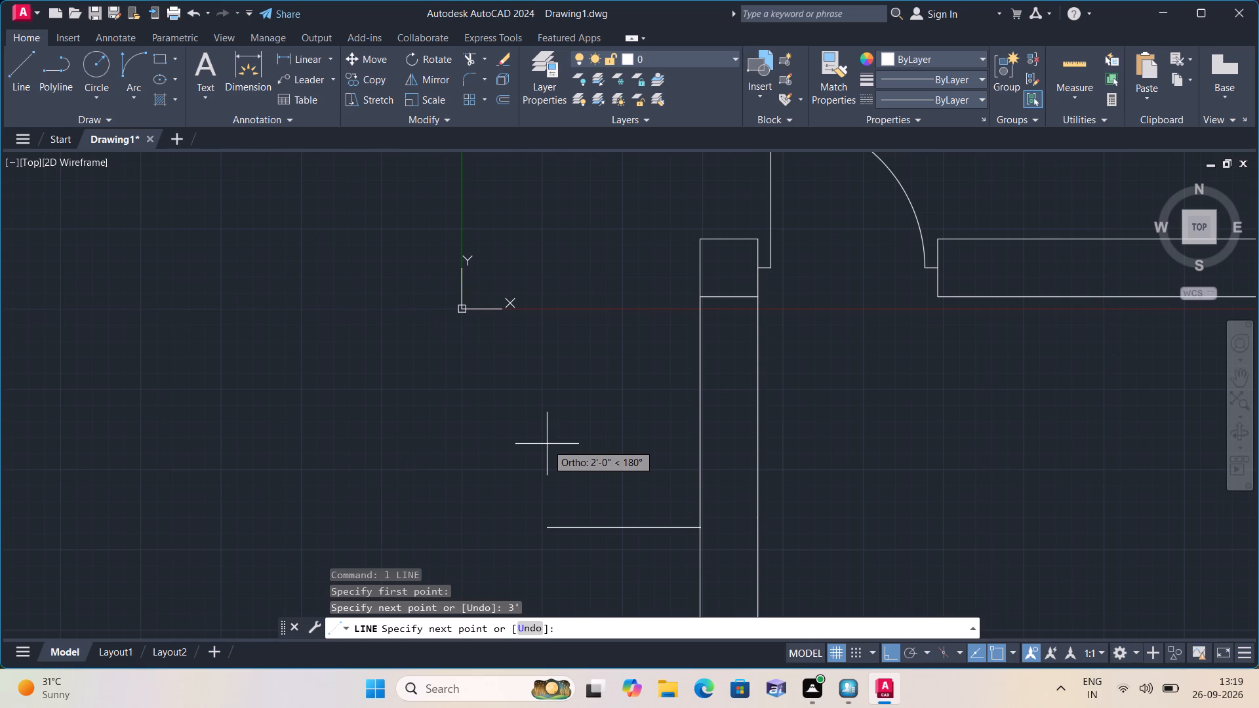
text(3')
key(space)
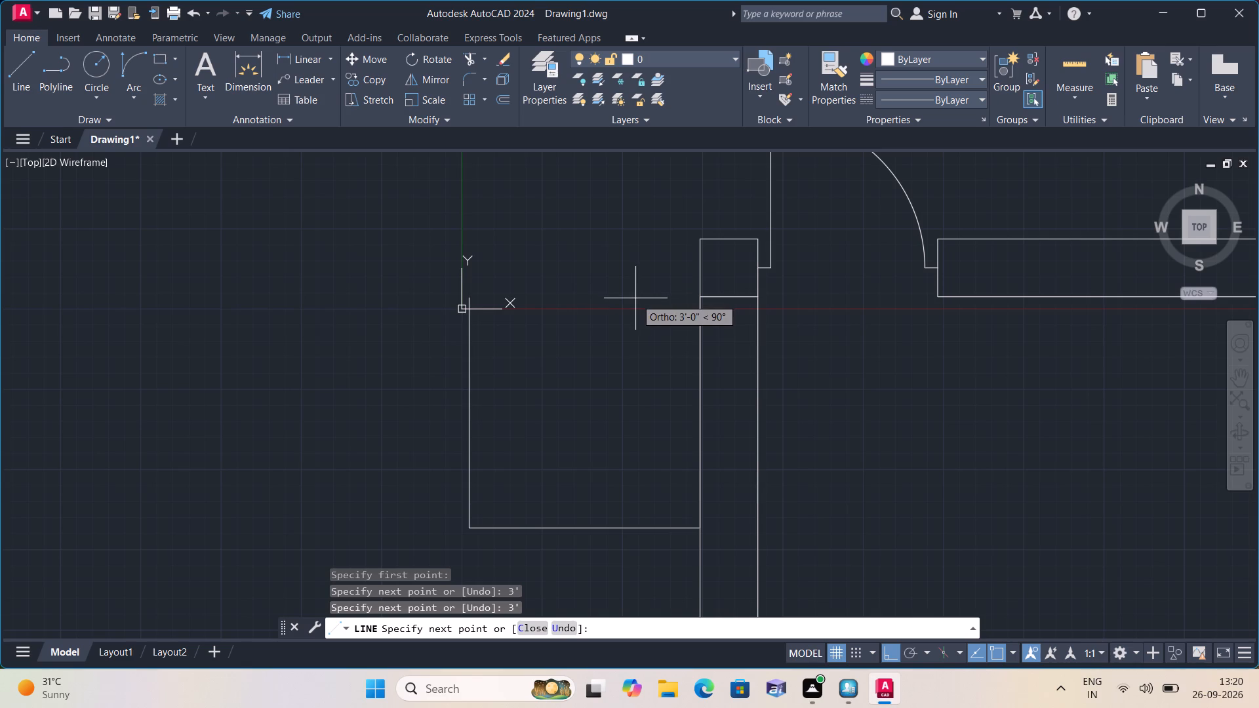
key(Escape)
Erase the 3' vertical construction line lying on the left wall's outer face.
scroll(555, 366, down, 2)
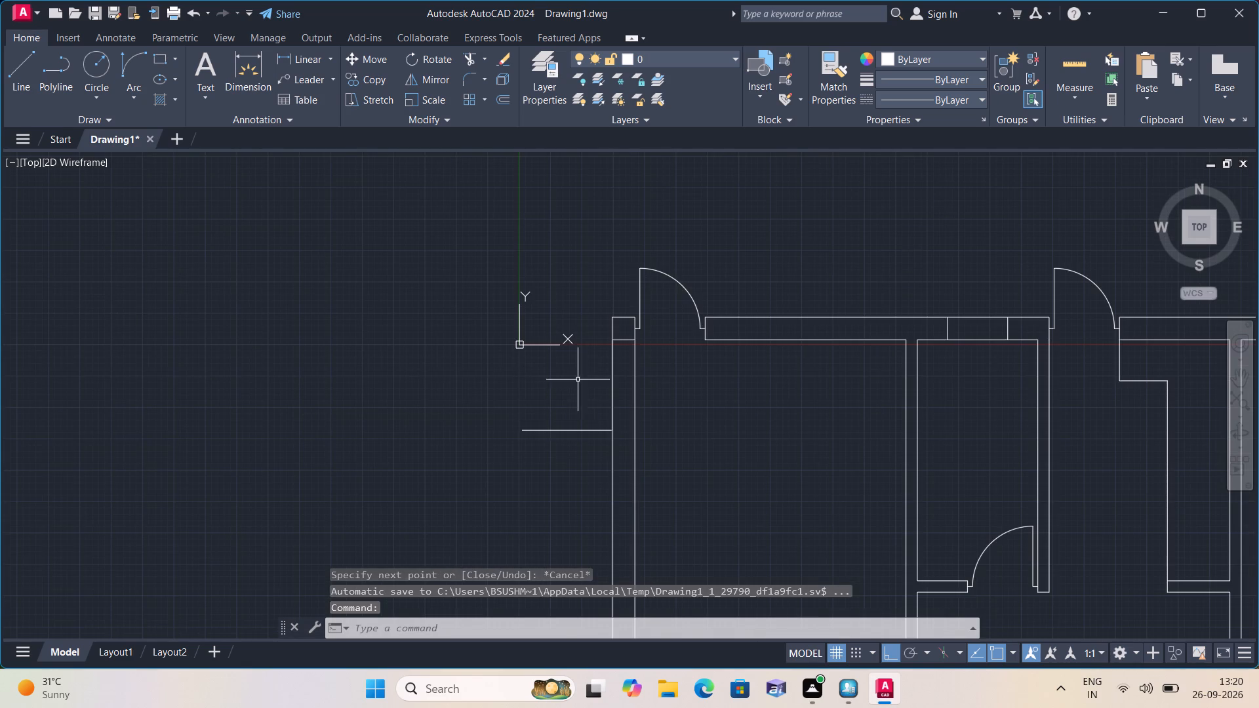
click(610, 391)
key(Delete)
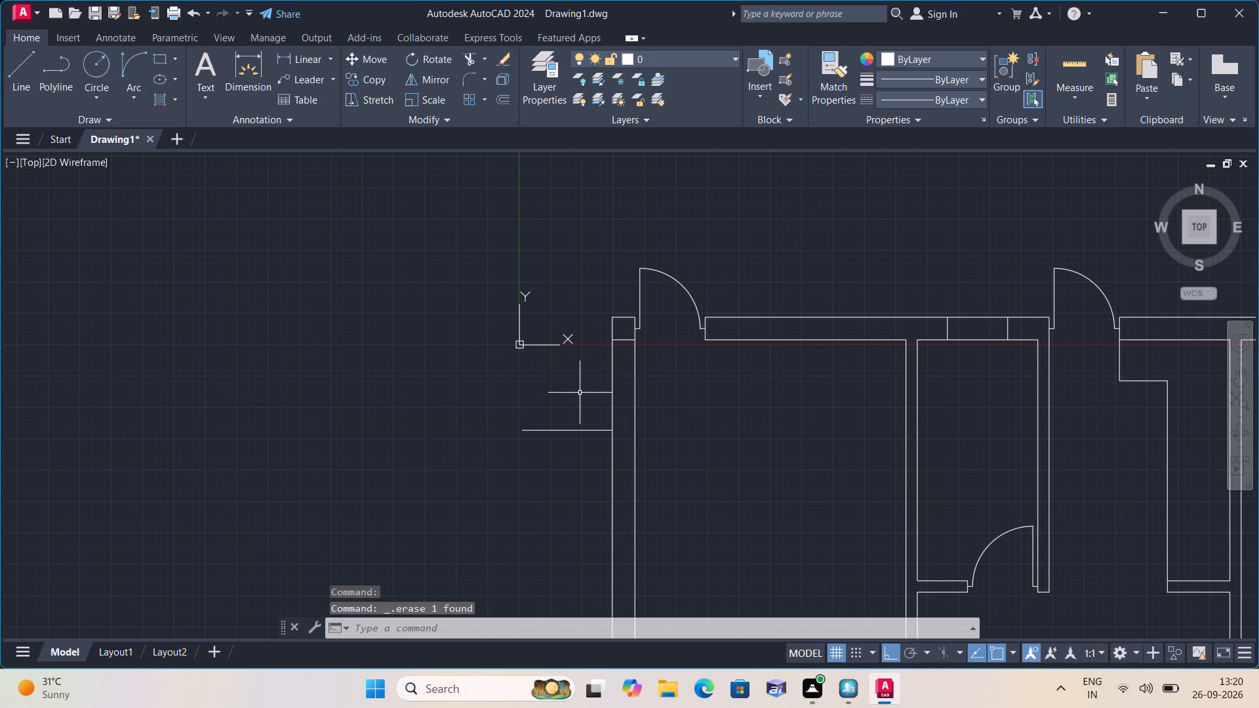
Draw a horizontal line across the left wall's thickness, from the 3' outward line's wall end to the inner wall face.
text(l)
key(space)
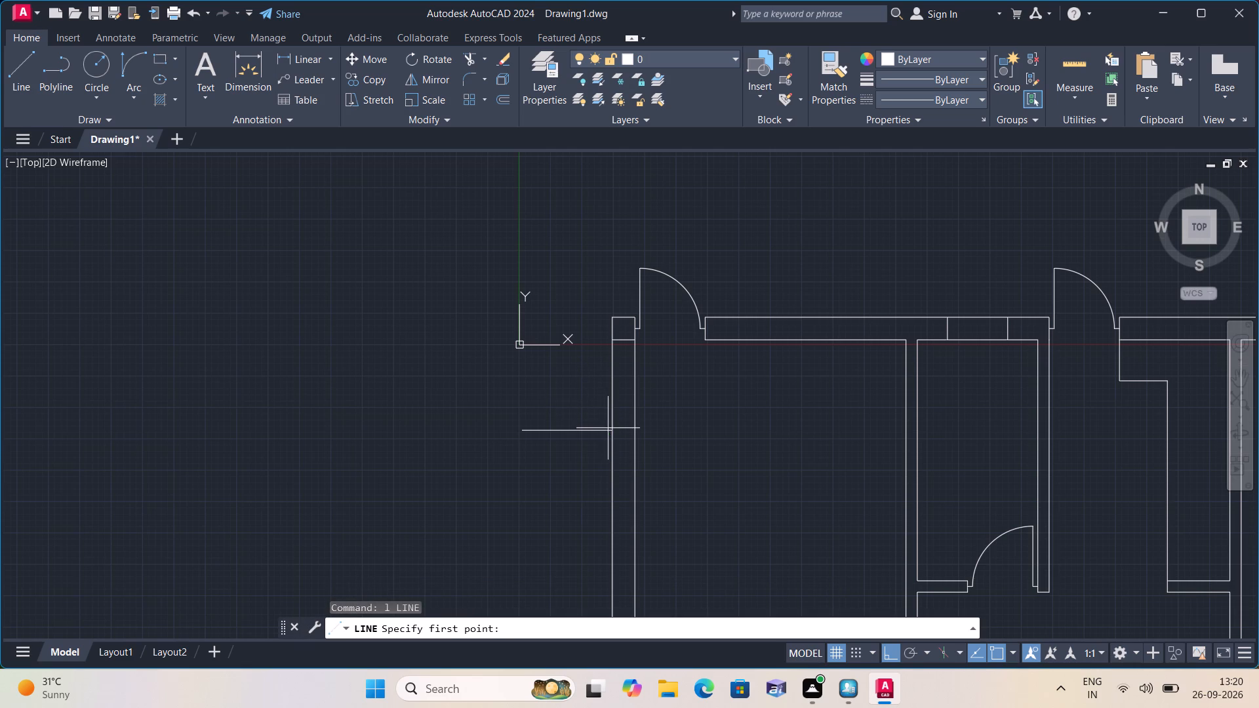
click(612, 428)
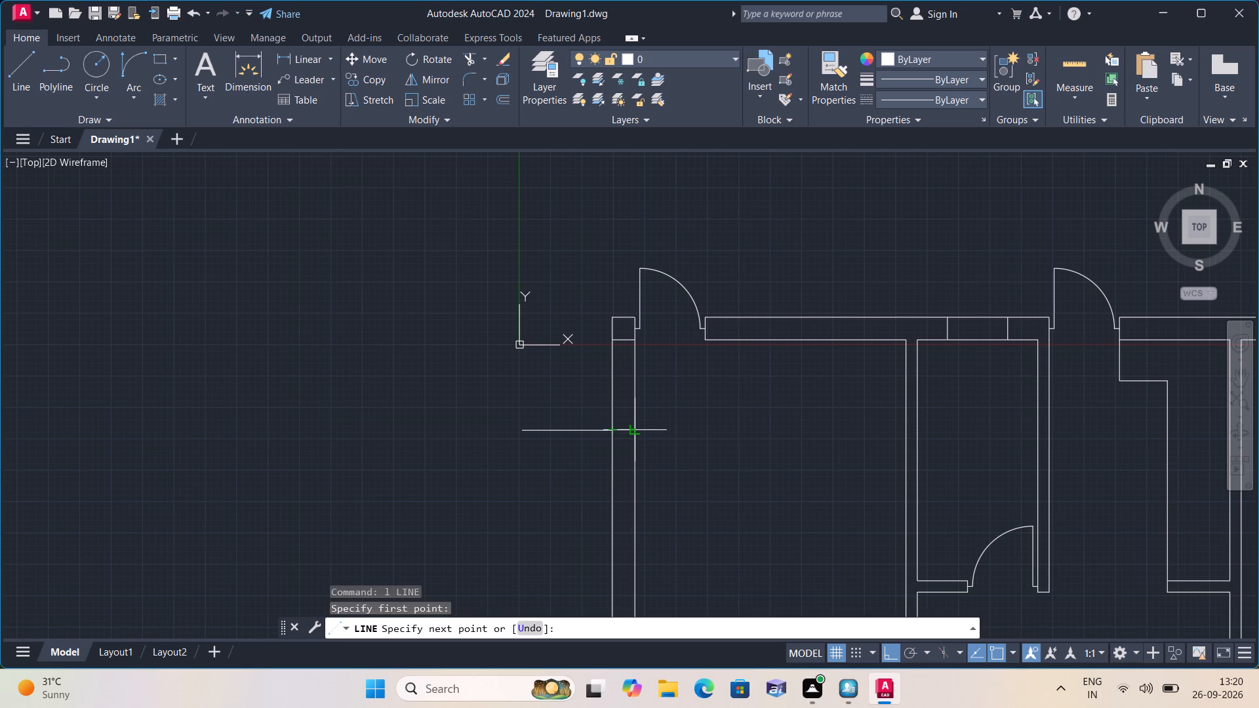
click(635, 427)
key(space)
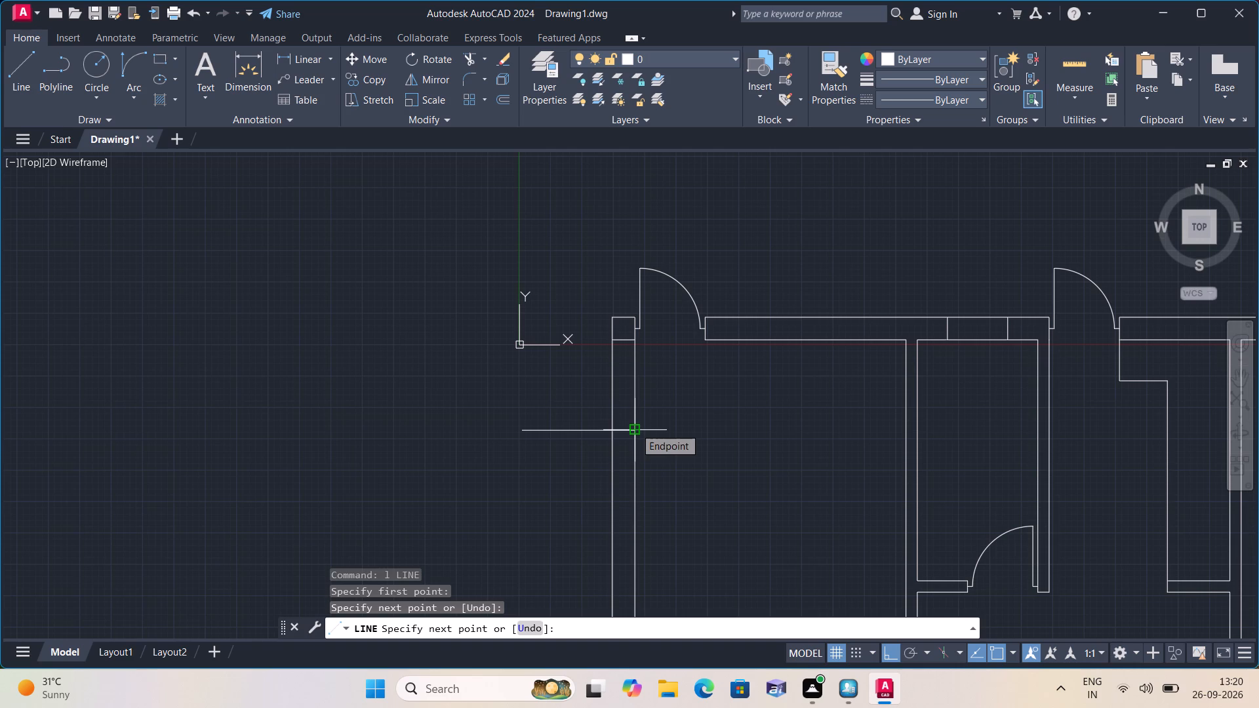
From the lower outer corner of the upper-left wall block, draw a line 2' outward and down to the 3' outward line.
key(space)
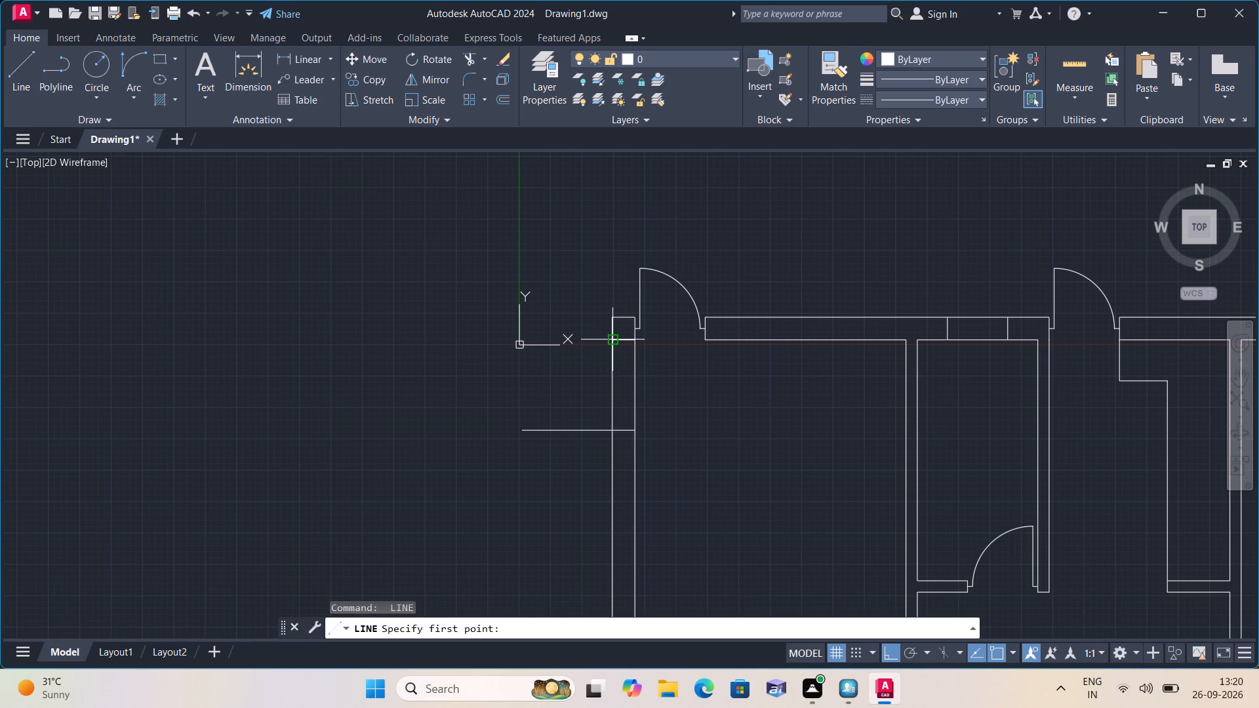
click(612, 338)
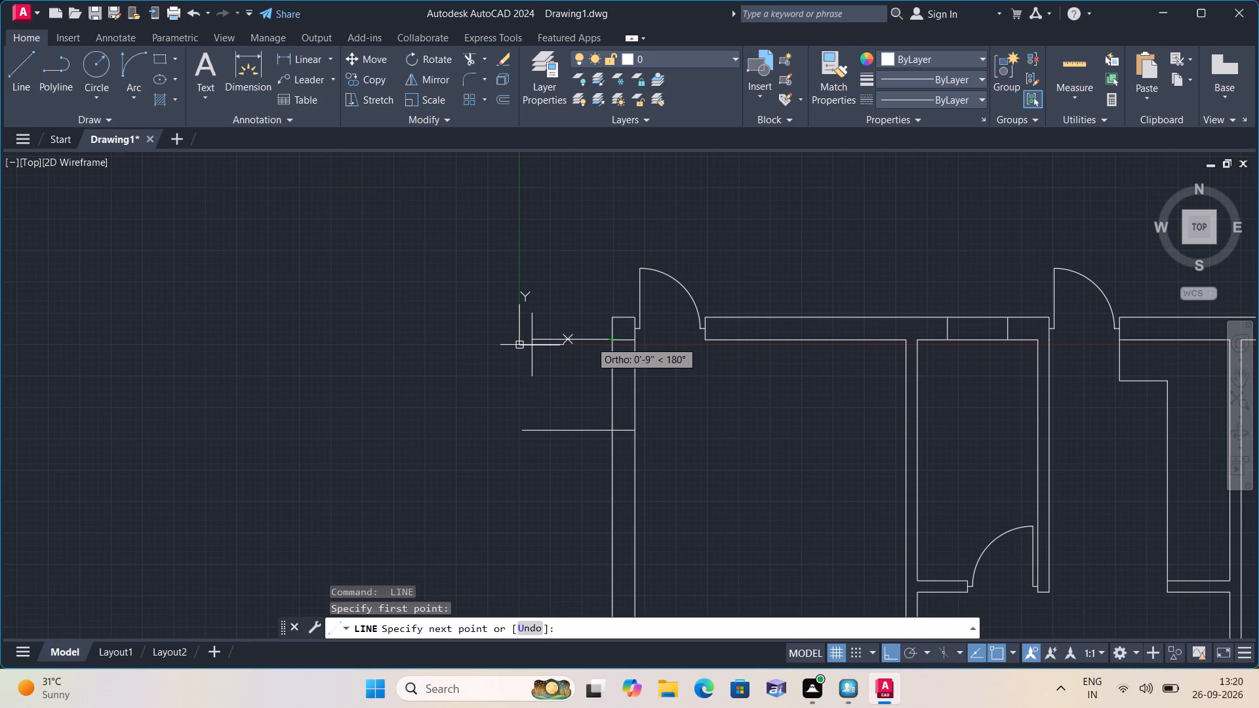
text(2')
key(space)
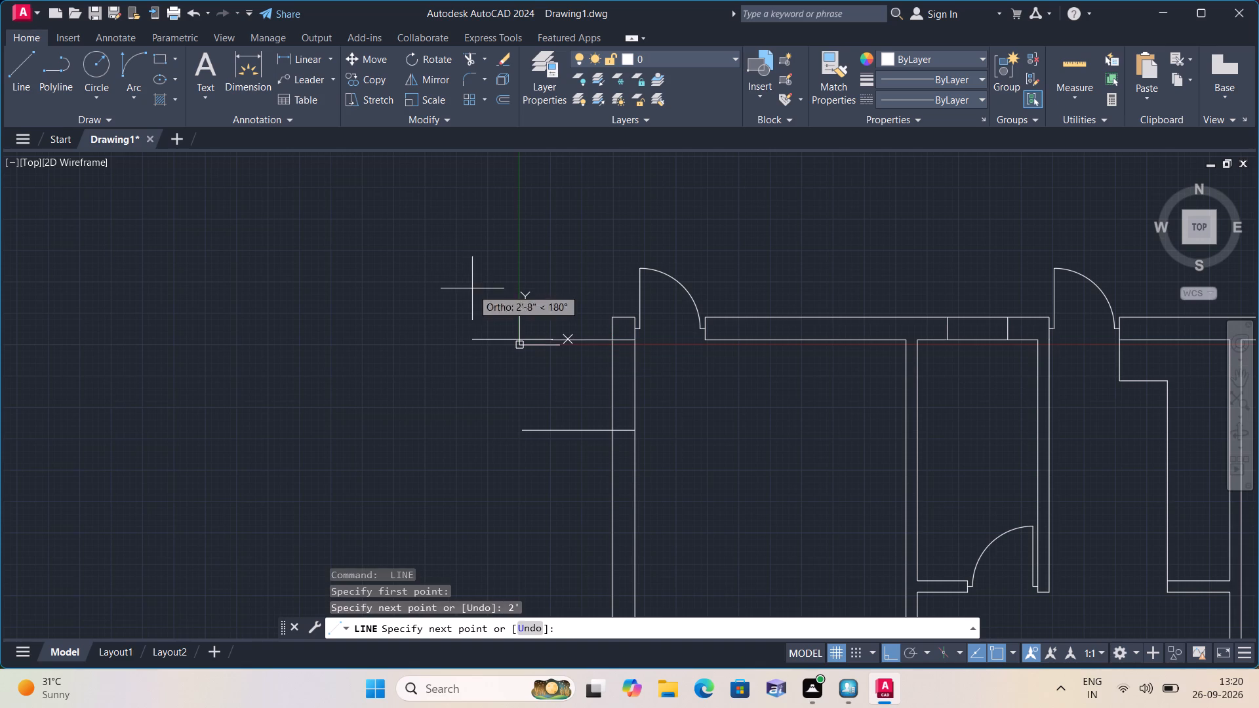
click(555, 432)
key(space)
Trim the stub of the lower horizontal line that projects beyond the new outer vertical line.
text(tr)
text(im)
key(space)
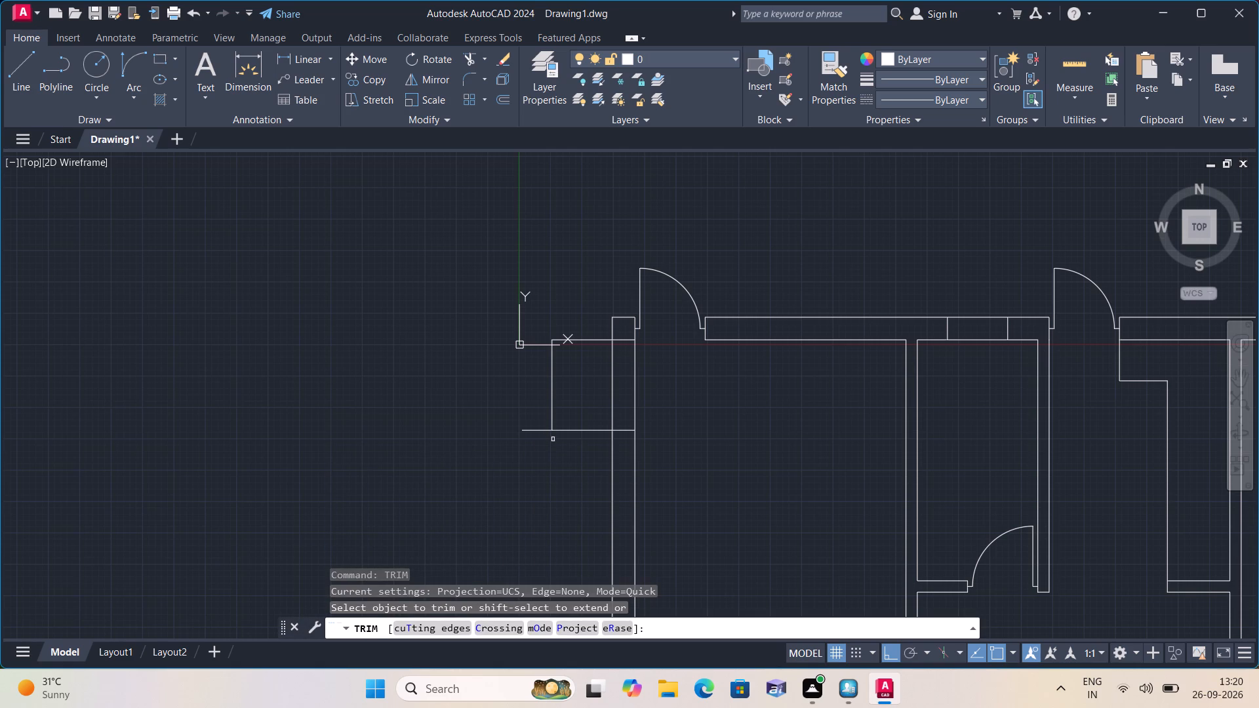
click(538, 431)
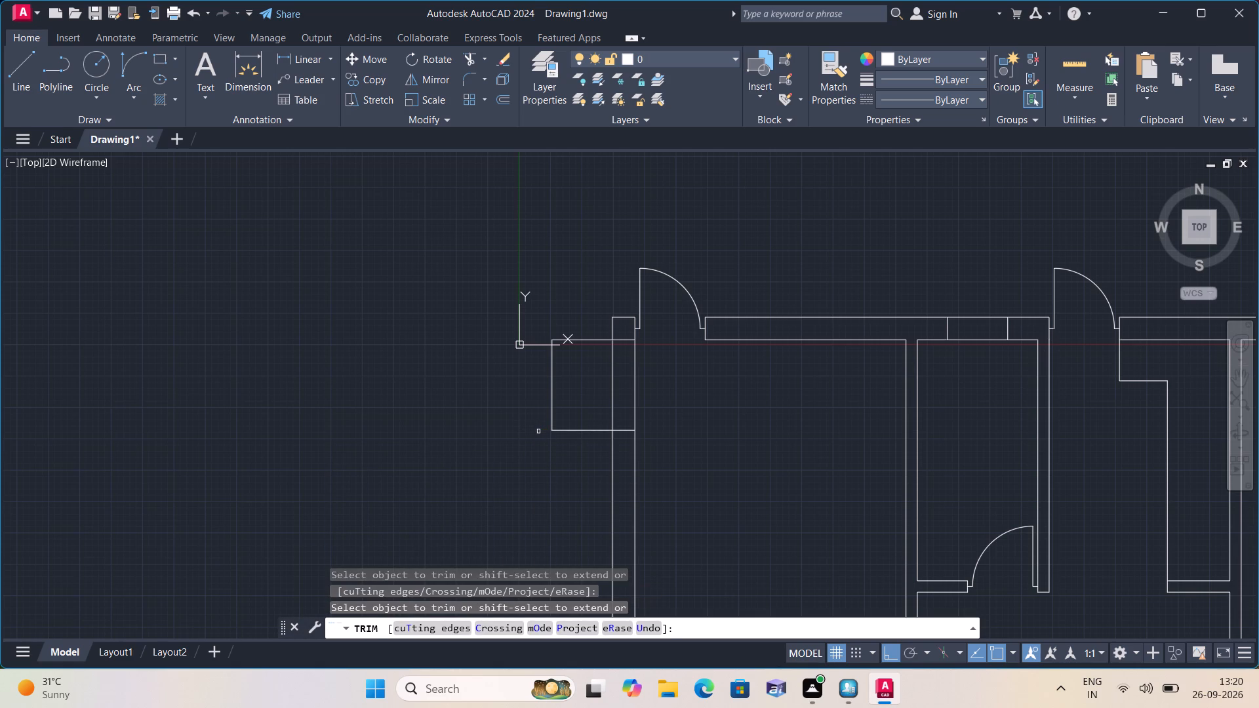
Trim away the rest of the lower horizontal line, both outside the wall and across the wall's thickness.
scroll(531, 444, down, 3)
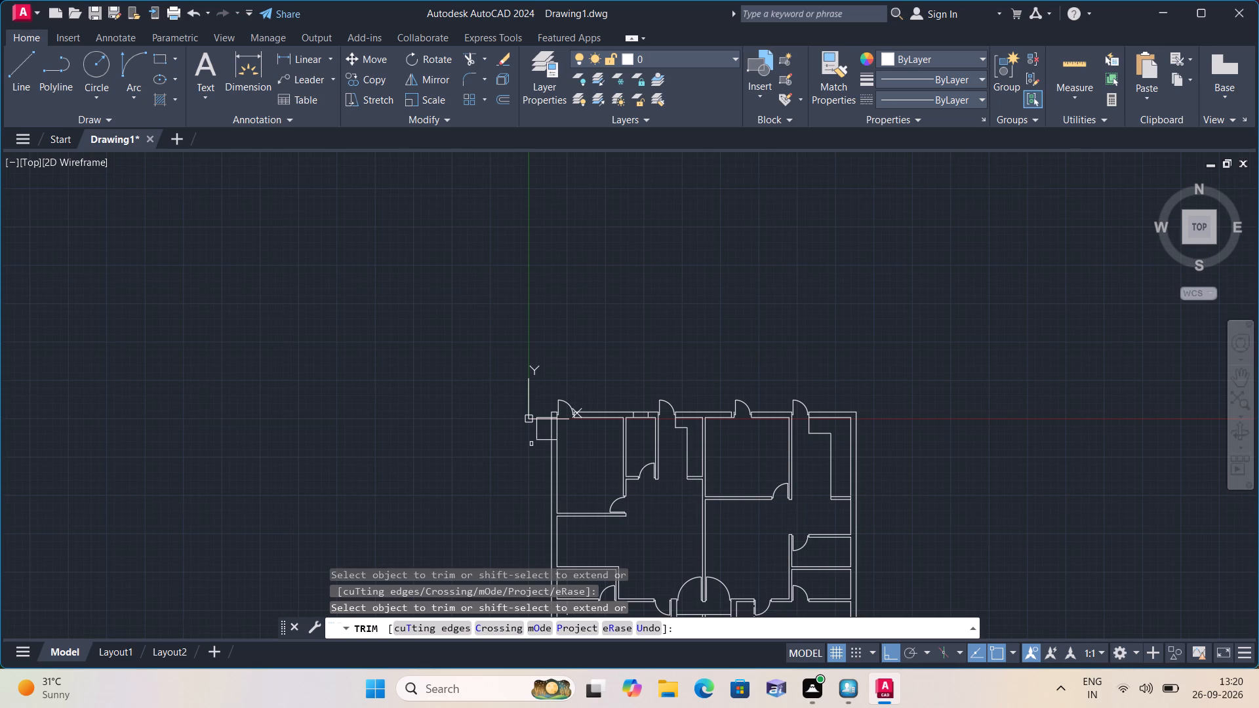
scroll(531, 444, up, 2)
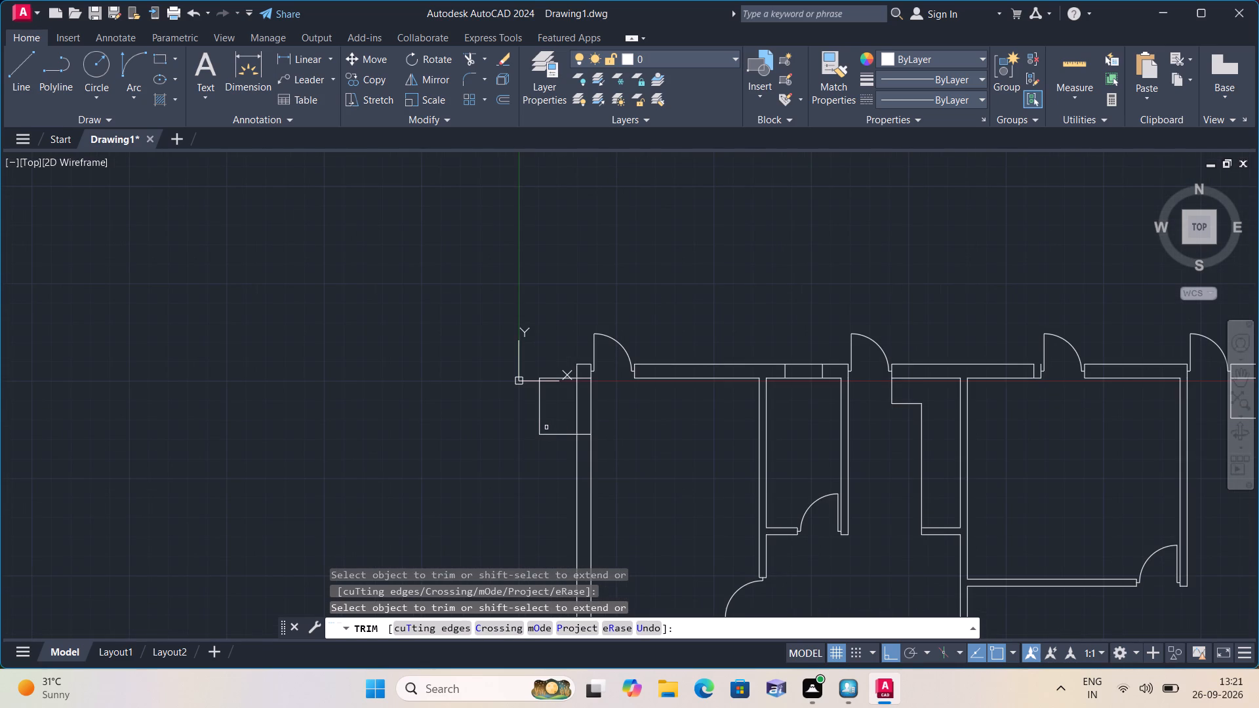
scroll(659, 482, up, 1)
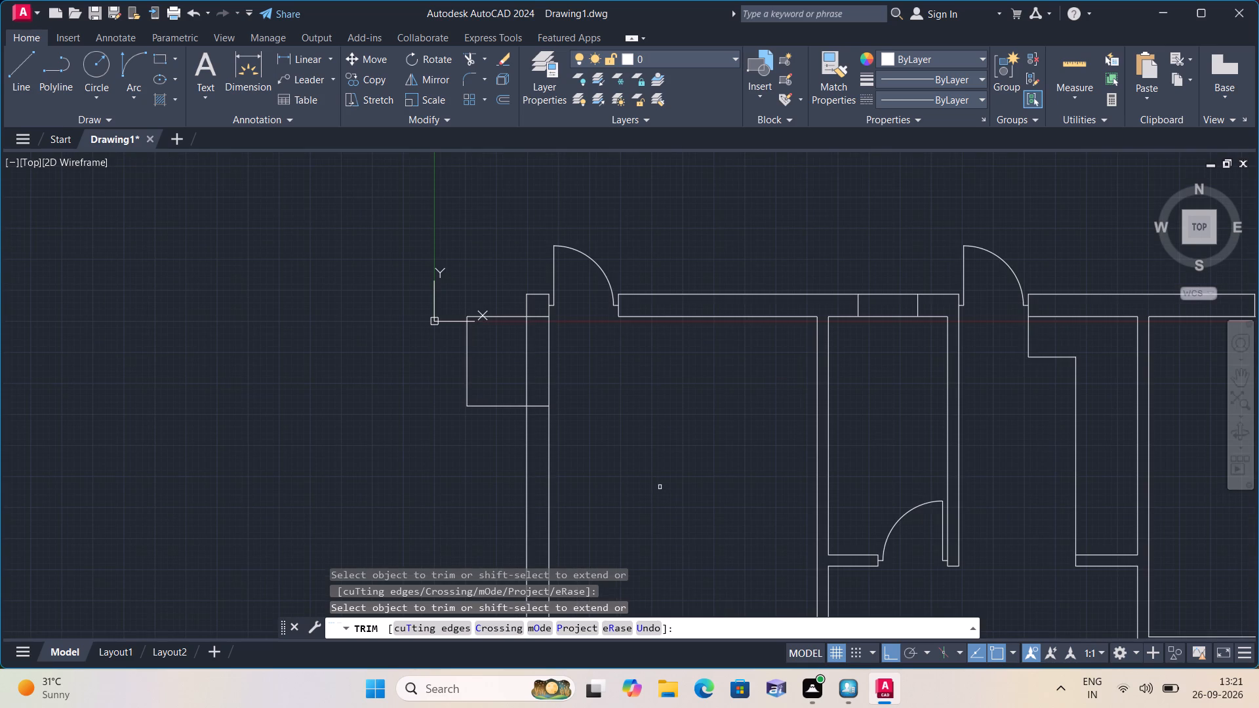
middle_drag(659, 486, 667, 463)
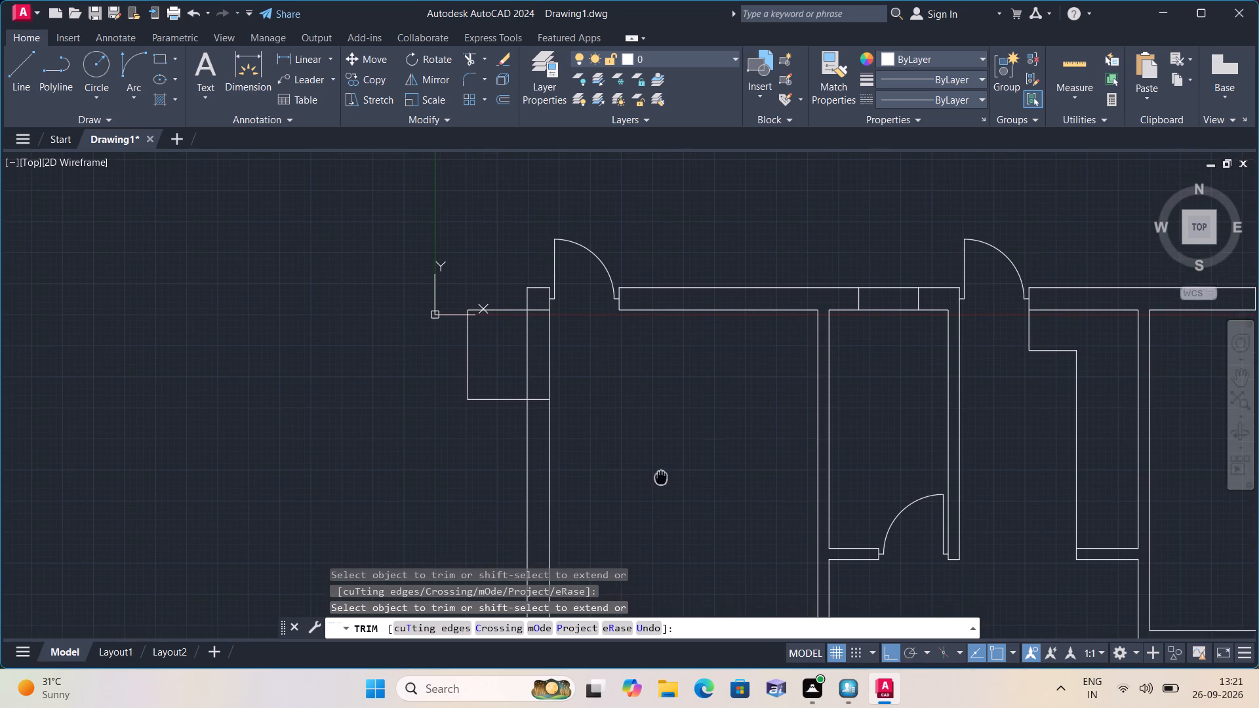
middle_drag(667, 463, 670, 420)
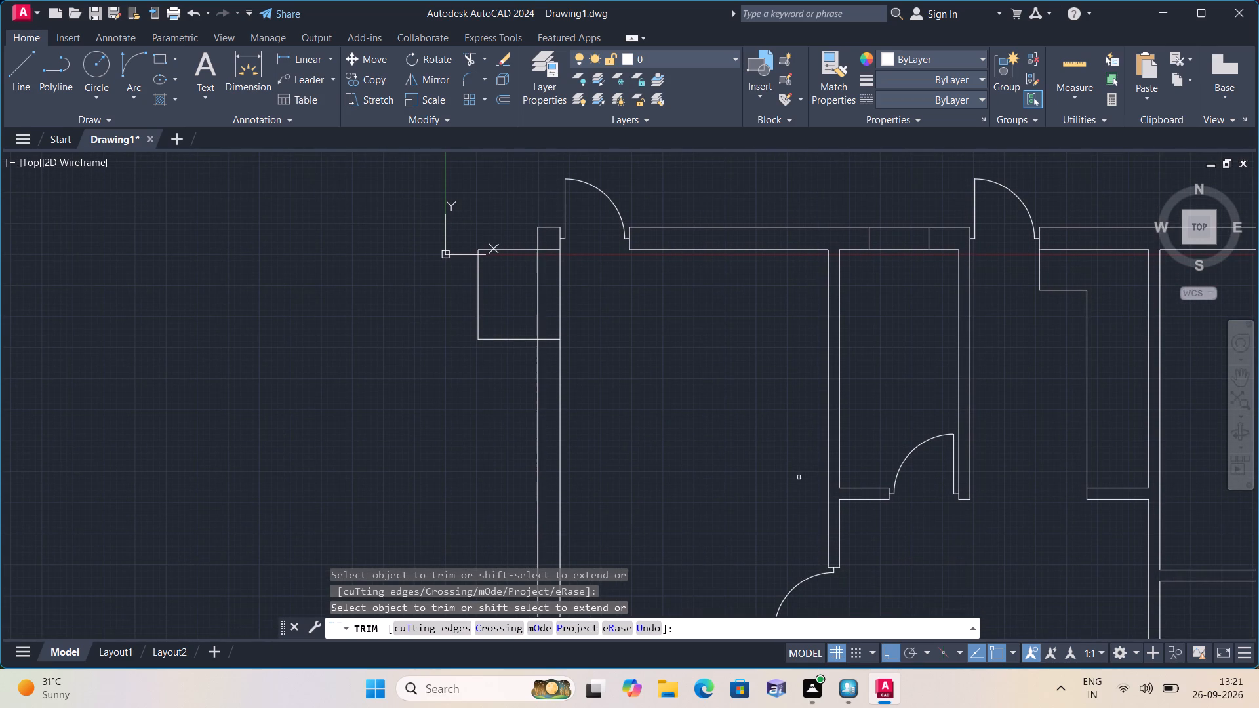
click(508, 342)
click(508, 330)
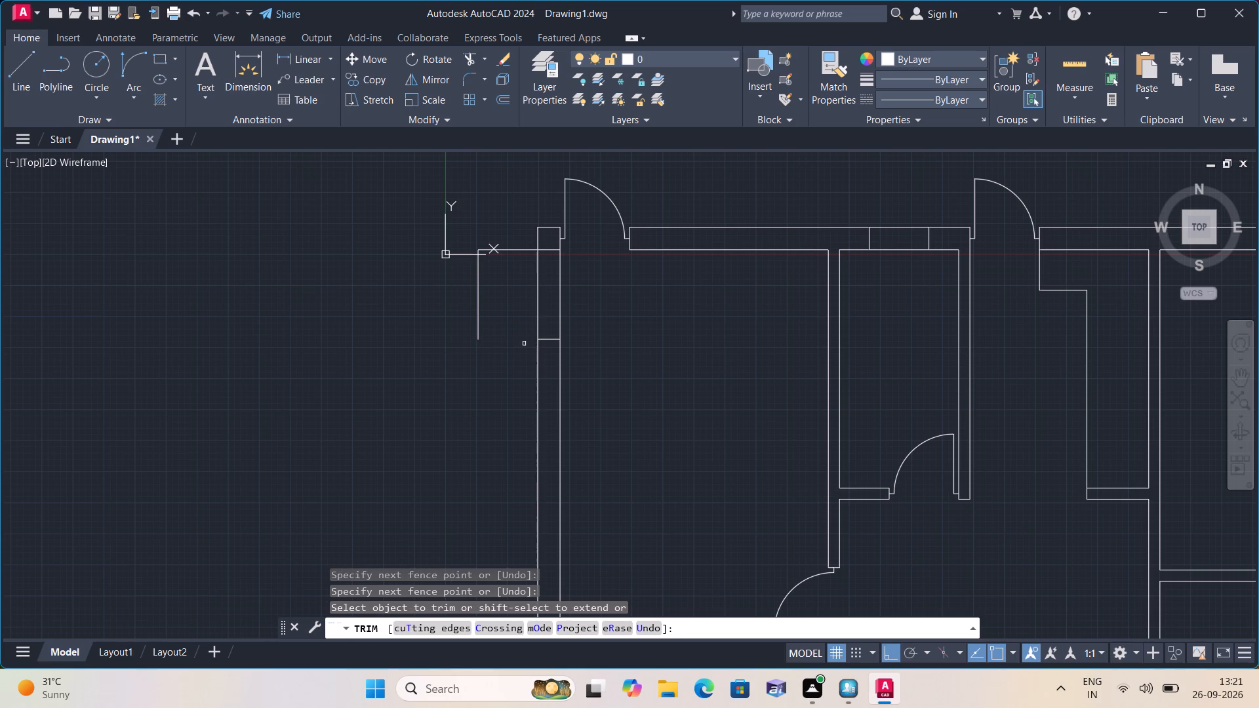
click(548, 340)
scroll(614, 344, down, 1)
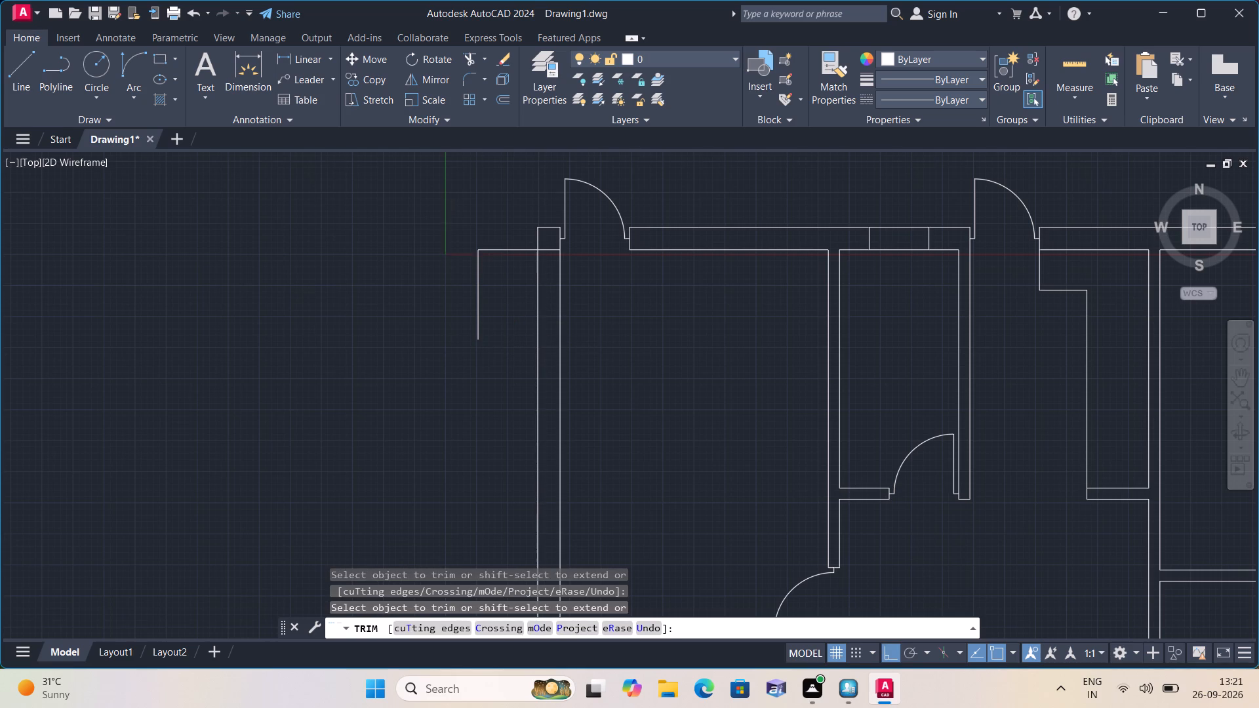
middle_drag(624, 351, 617, 328)
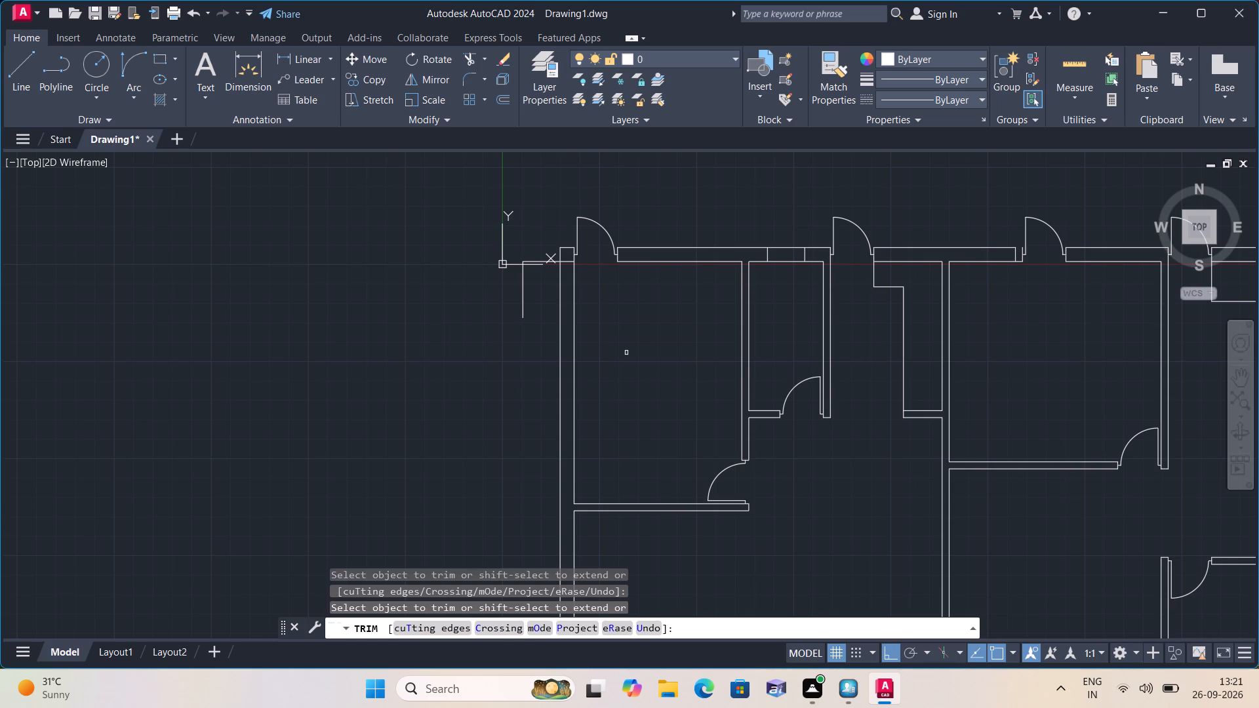
key(Escape)
Draw a 2' construction line upward along the left wall's inner face, starting from that face's midpoint in the upper-left room.
text(l)
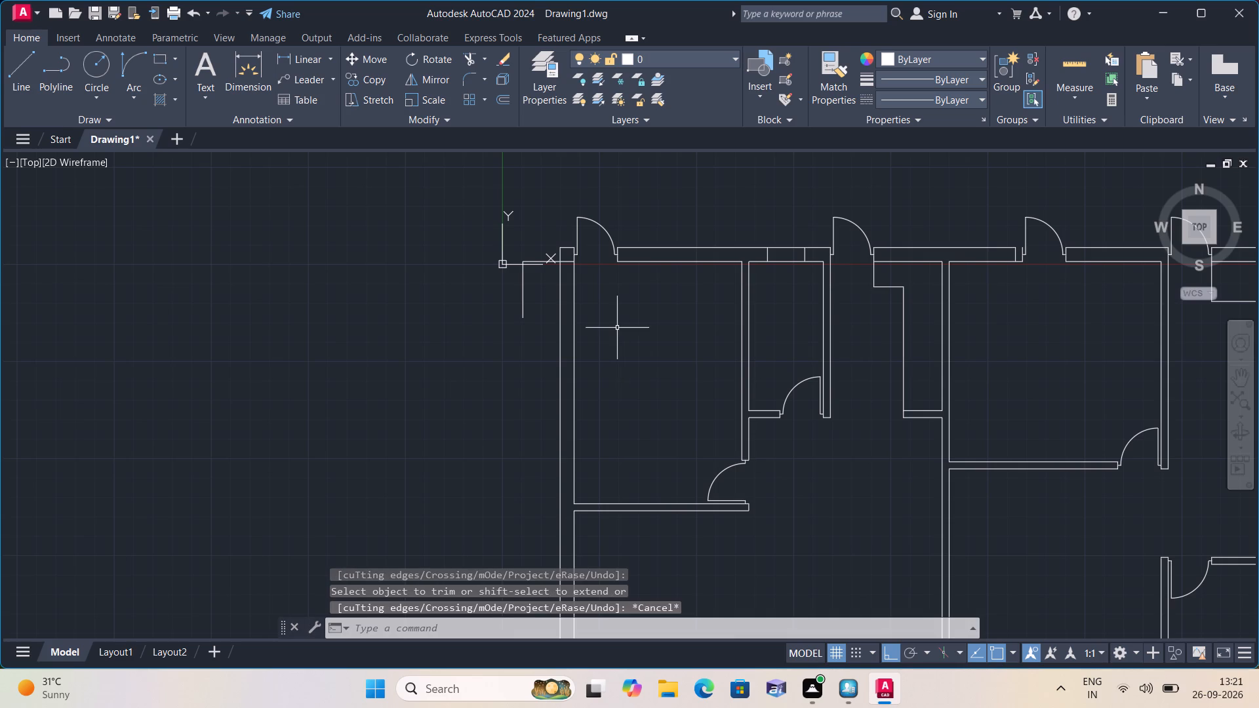
key(space)
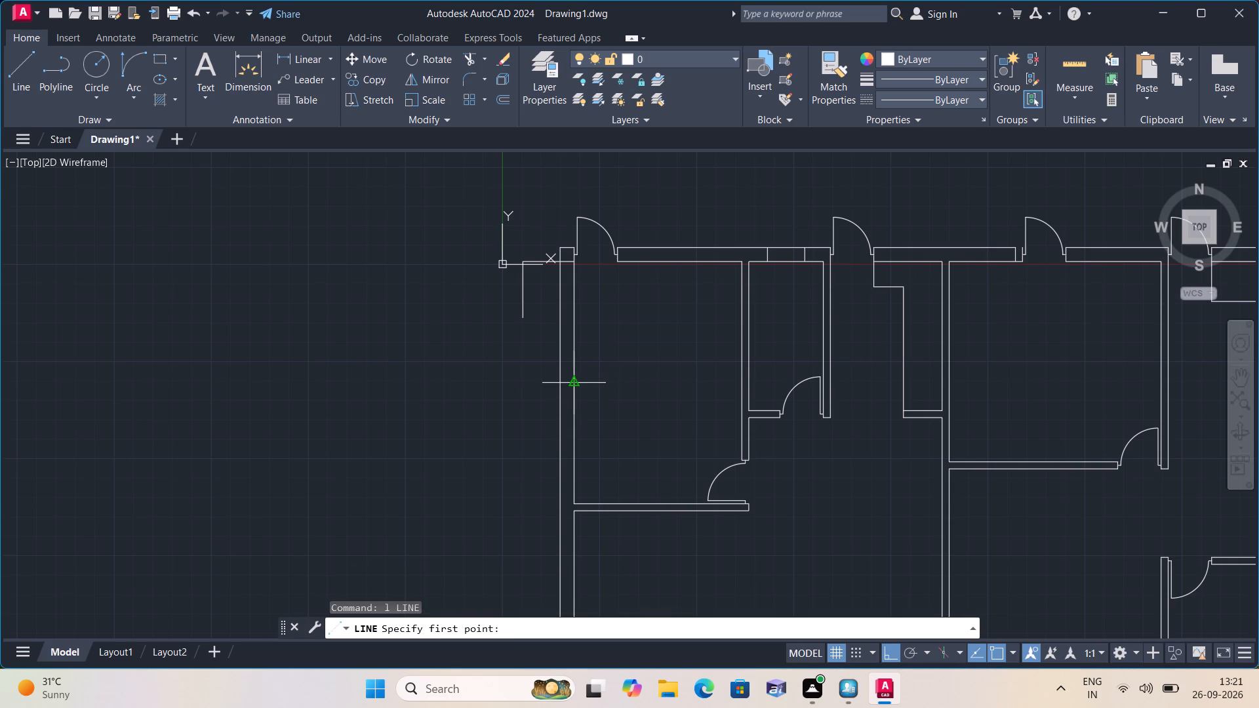
click(571, 382)
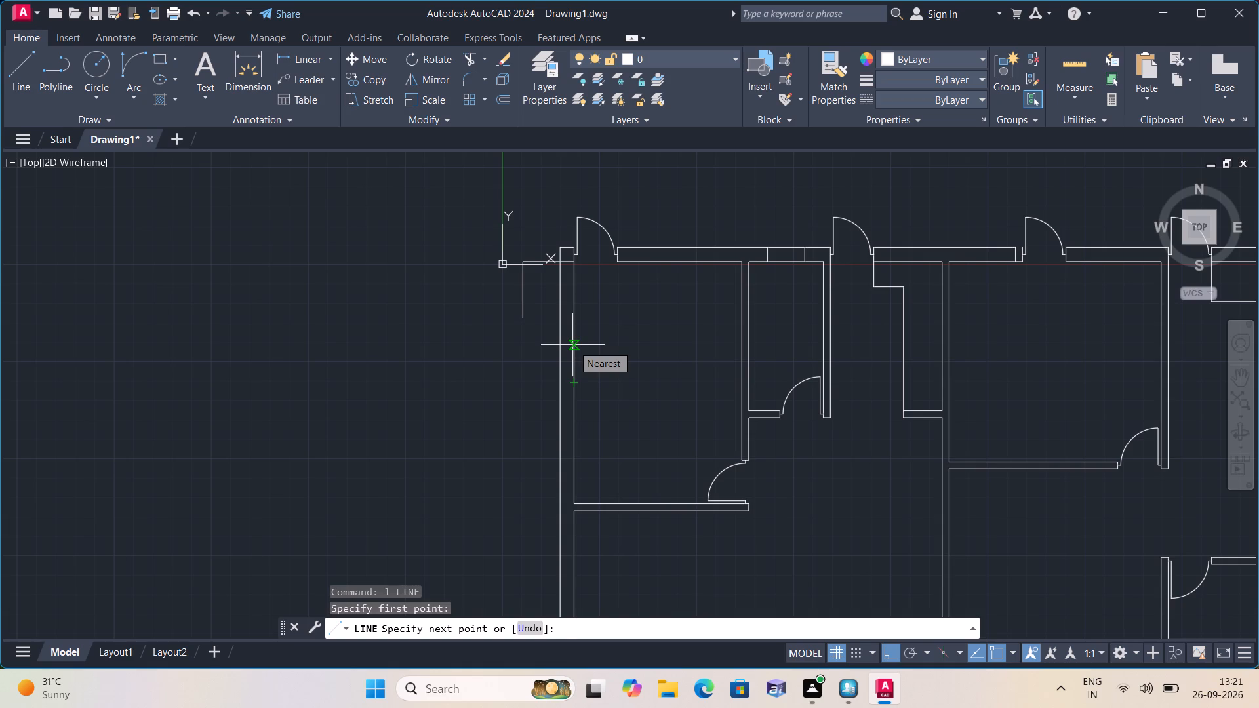
text(2')
key(space)
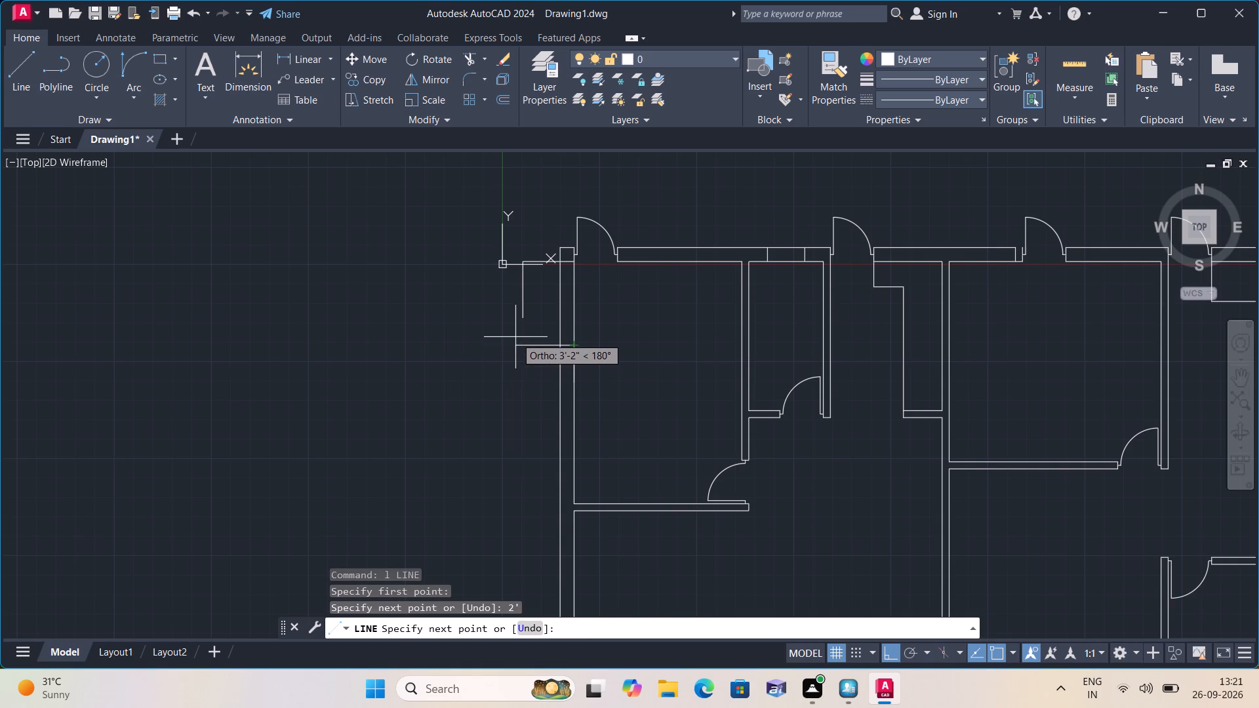
key(Escape)
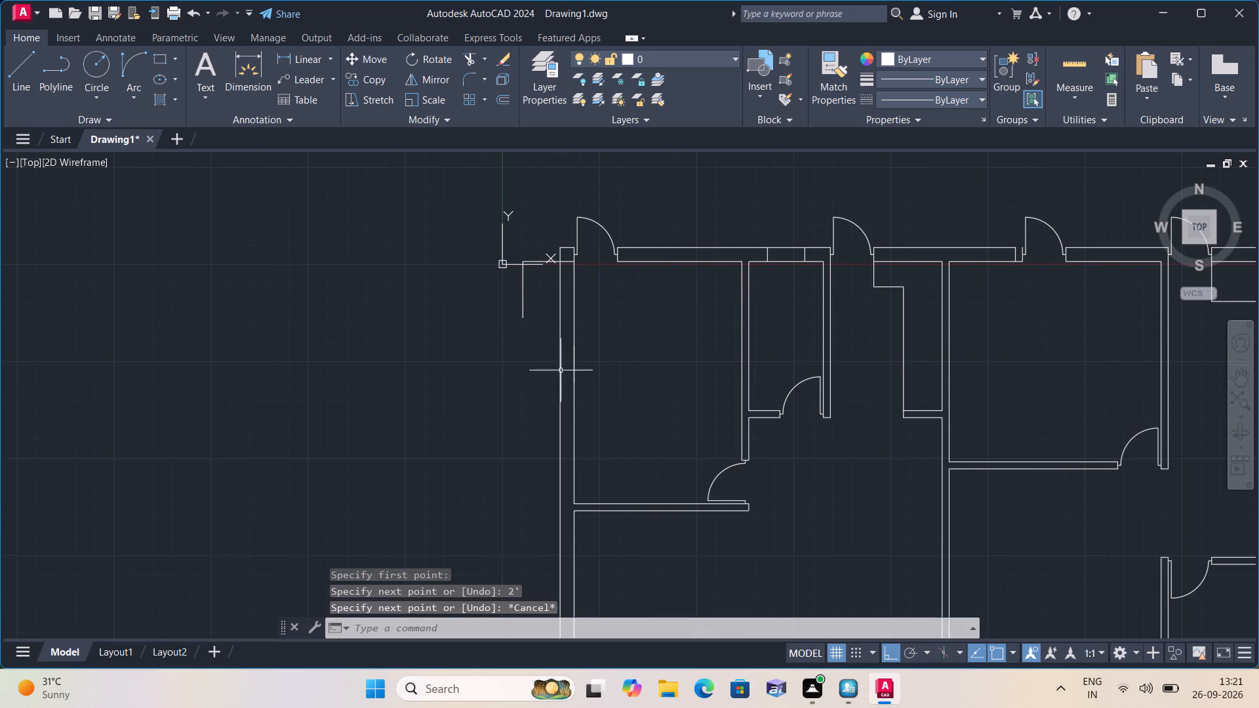
From the top end of the 2' construction line, draw a horizontal line outward across the left wall, nearly below the outer vertical line.
scroll(565, 380, up, 2)
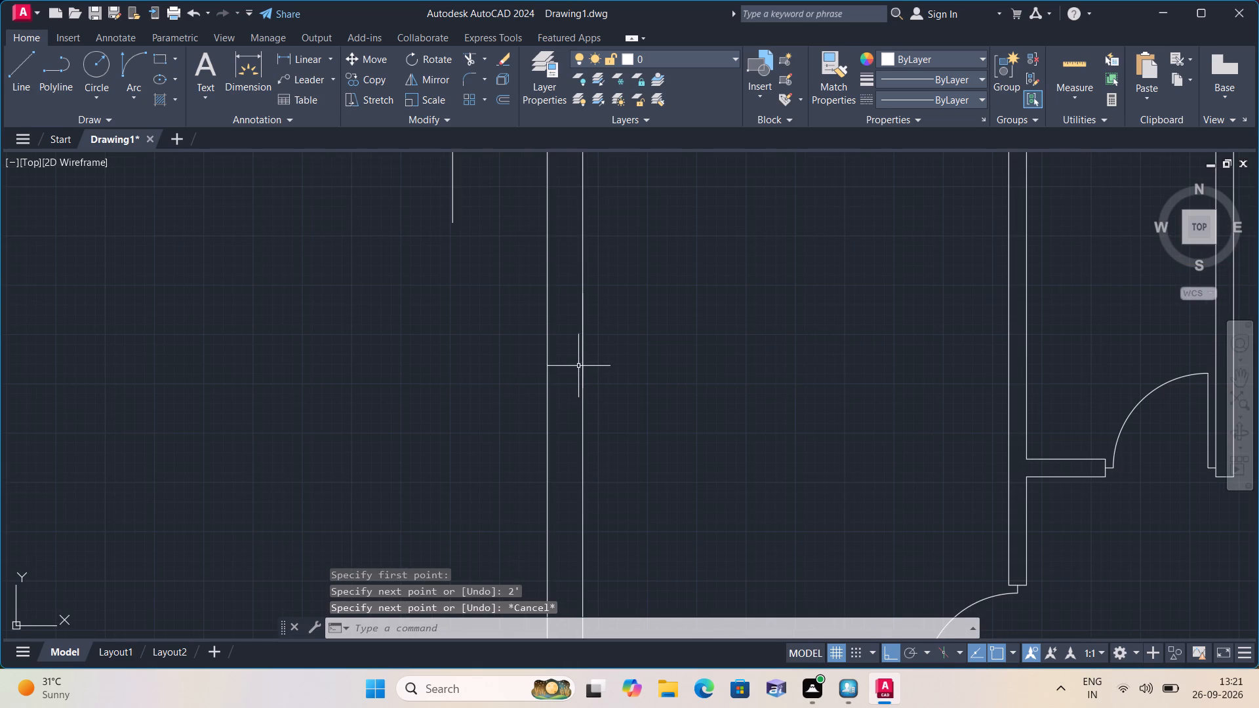
scroll(585, 354, down, 1)
text(l)
key(space)
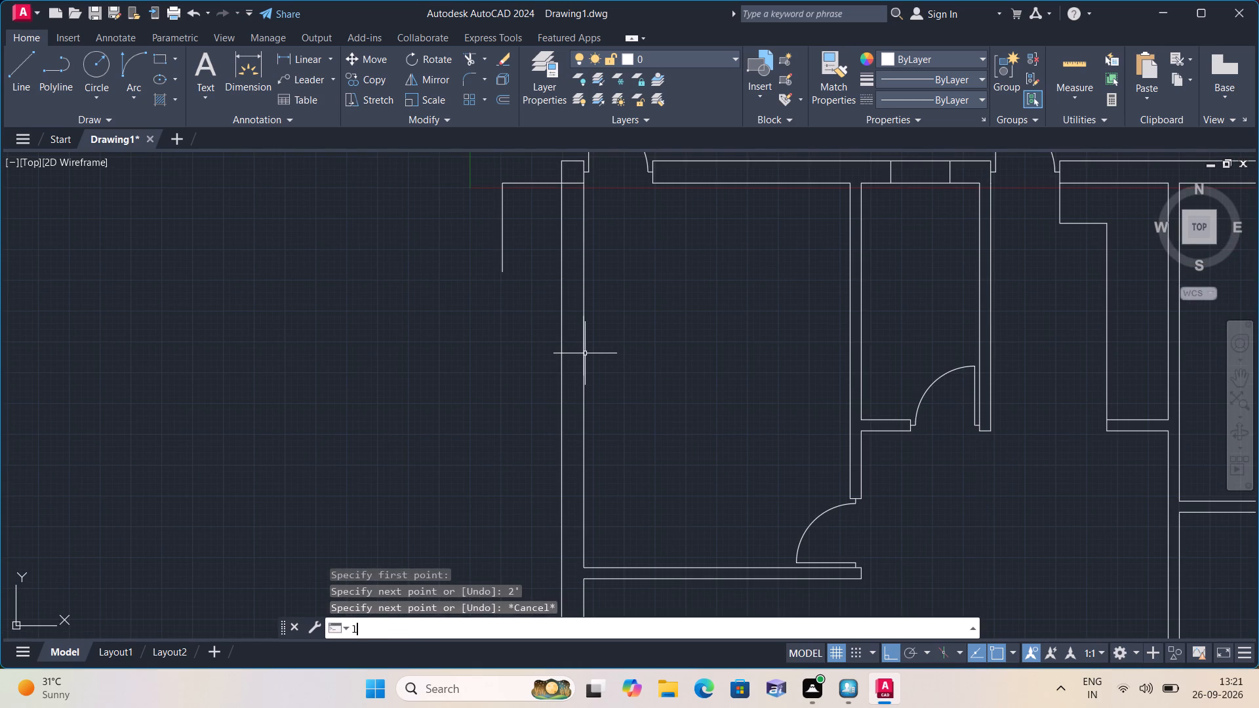
click(583, 312)
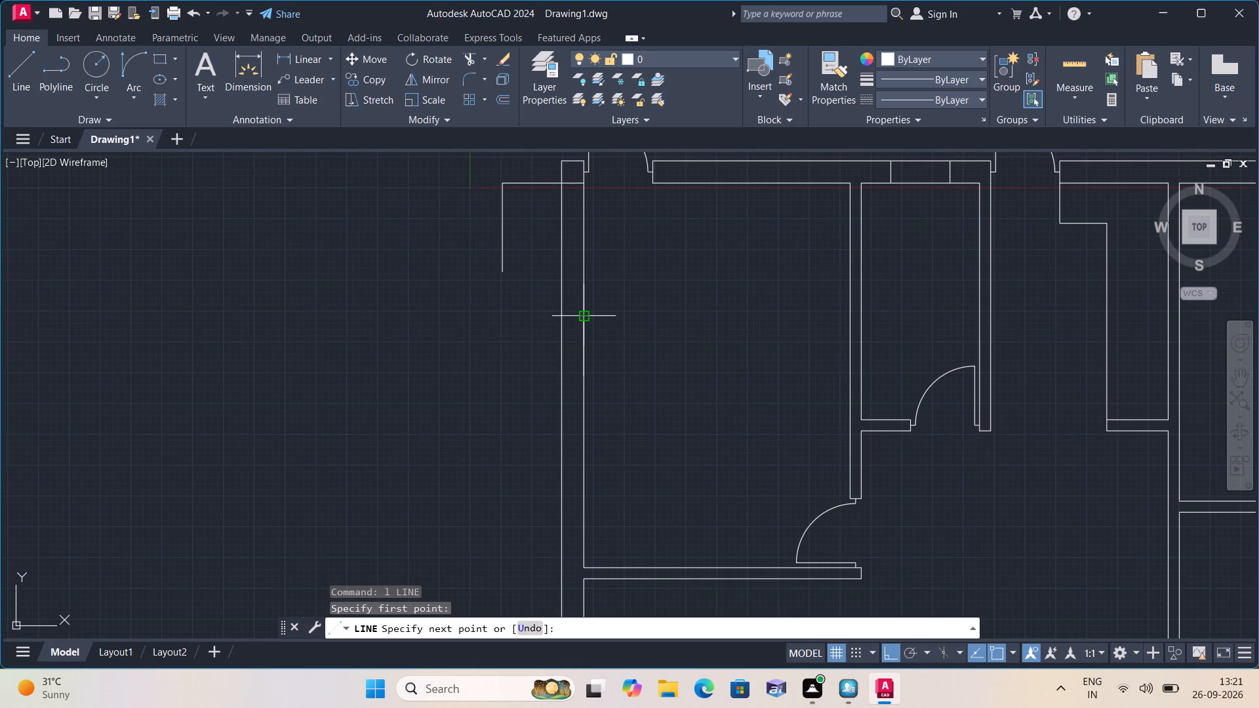
click(507, 319)
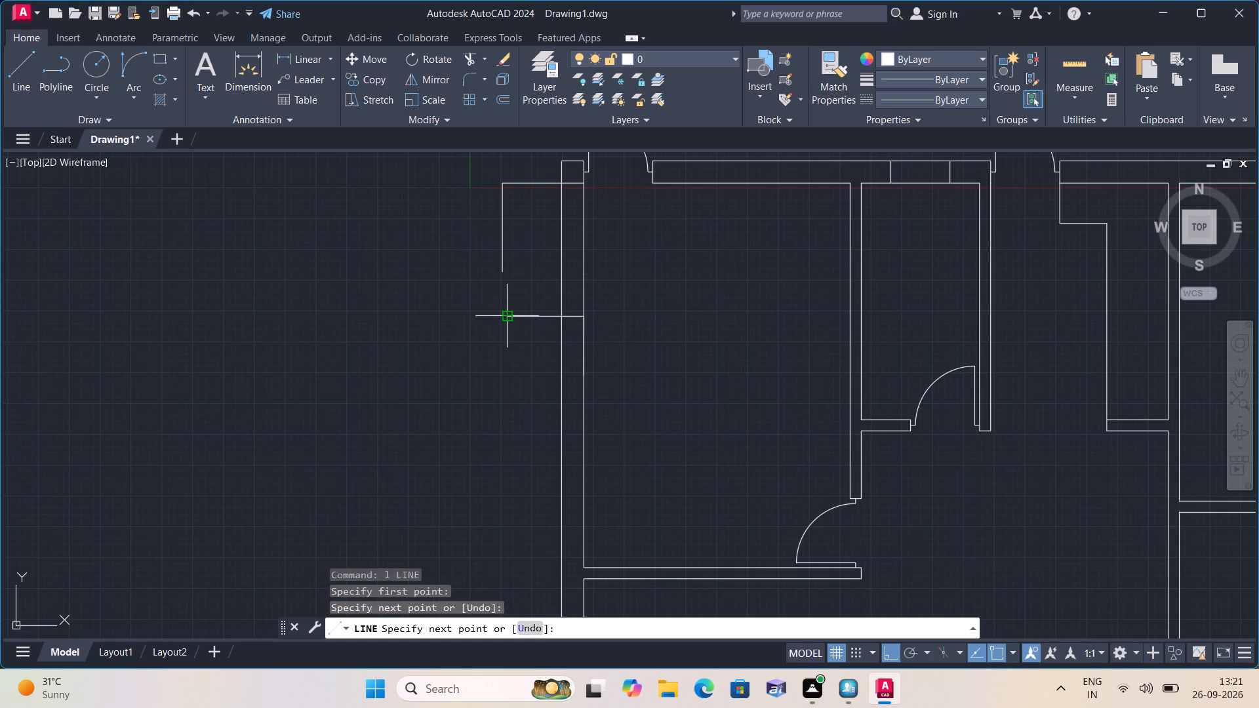
key(Escape)
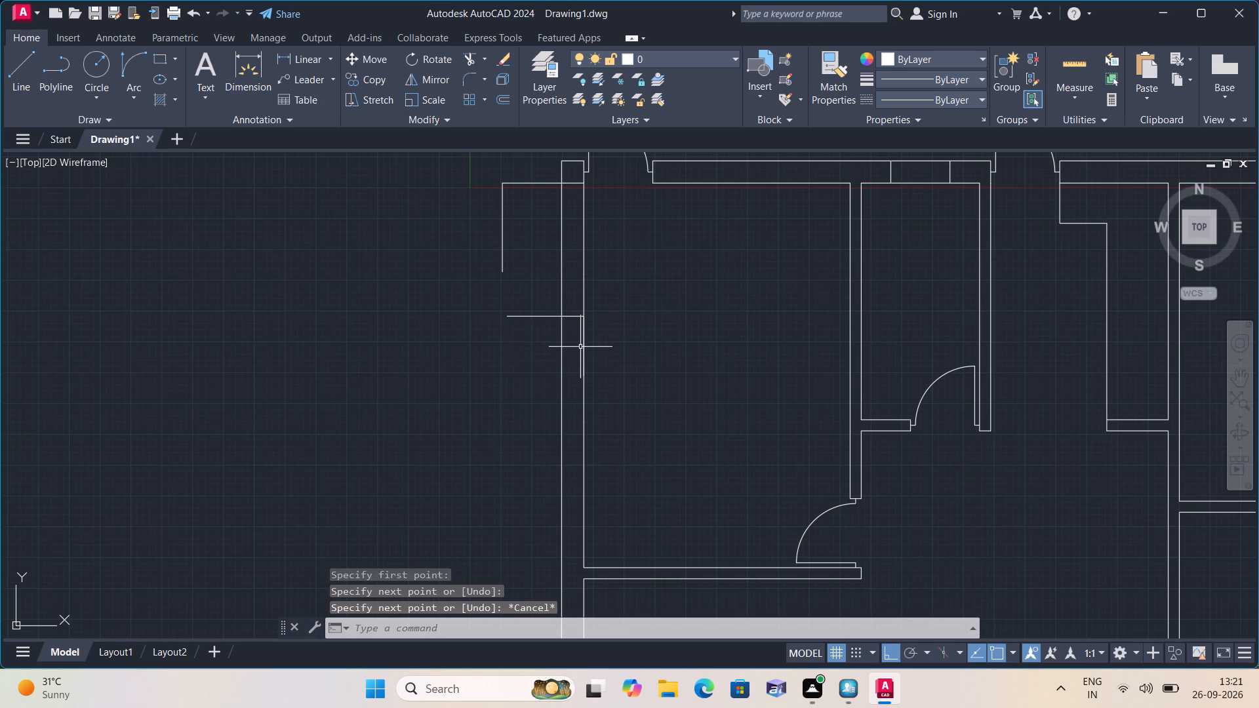
Erase the 2' vertical construction line on the left wall's inner face.
click(583, 348)
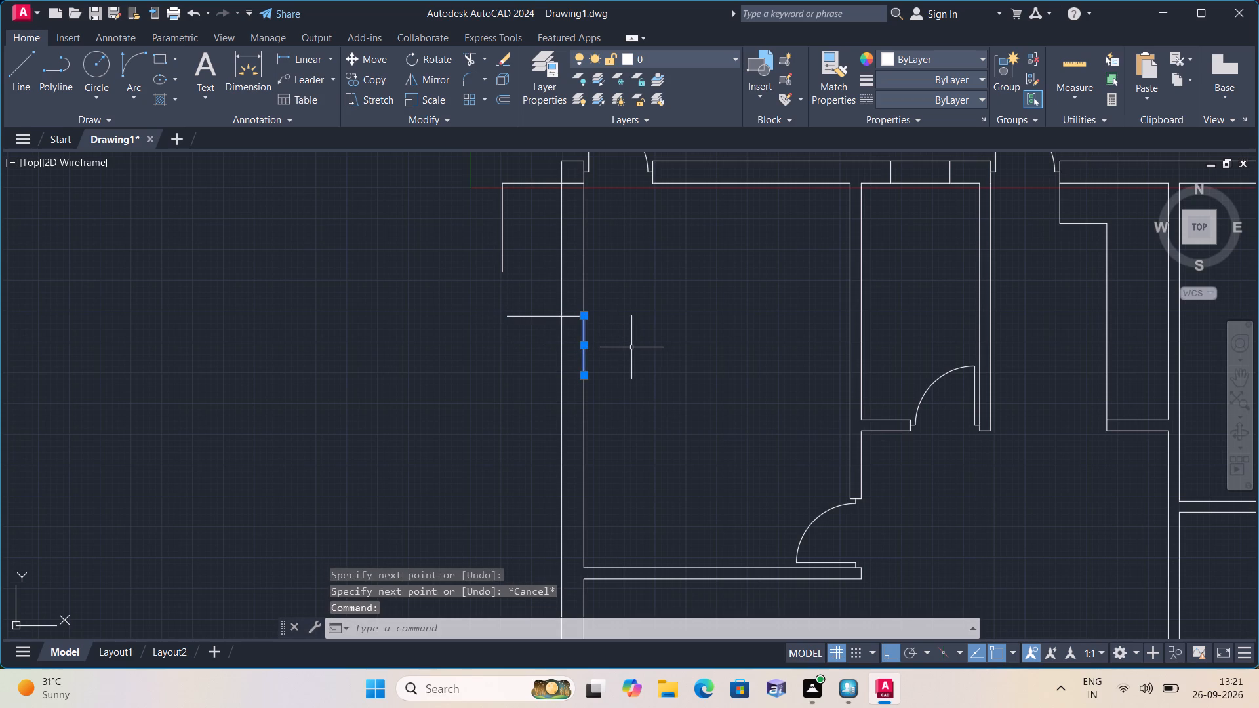
key(Delete)
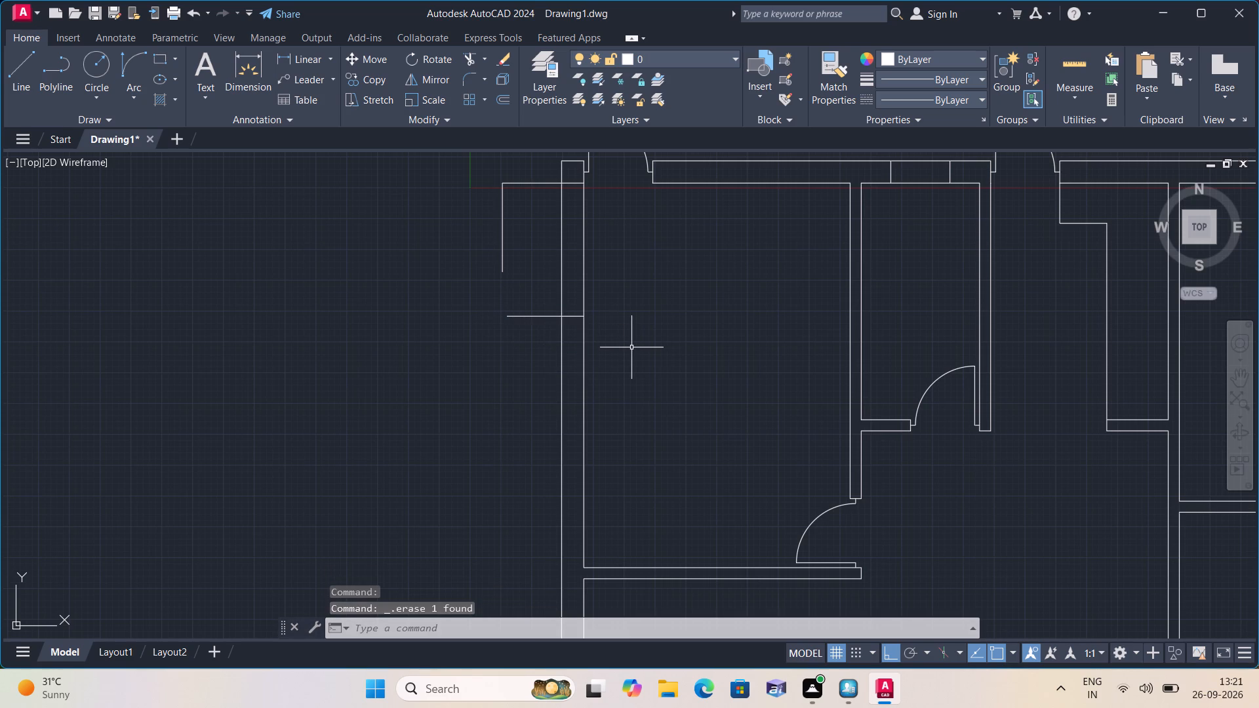
Draw lines from the outer vertical line's lower end down to the new horizontal line's level and across to its outer end.
text(l)
key(space)
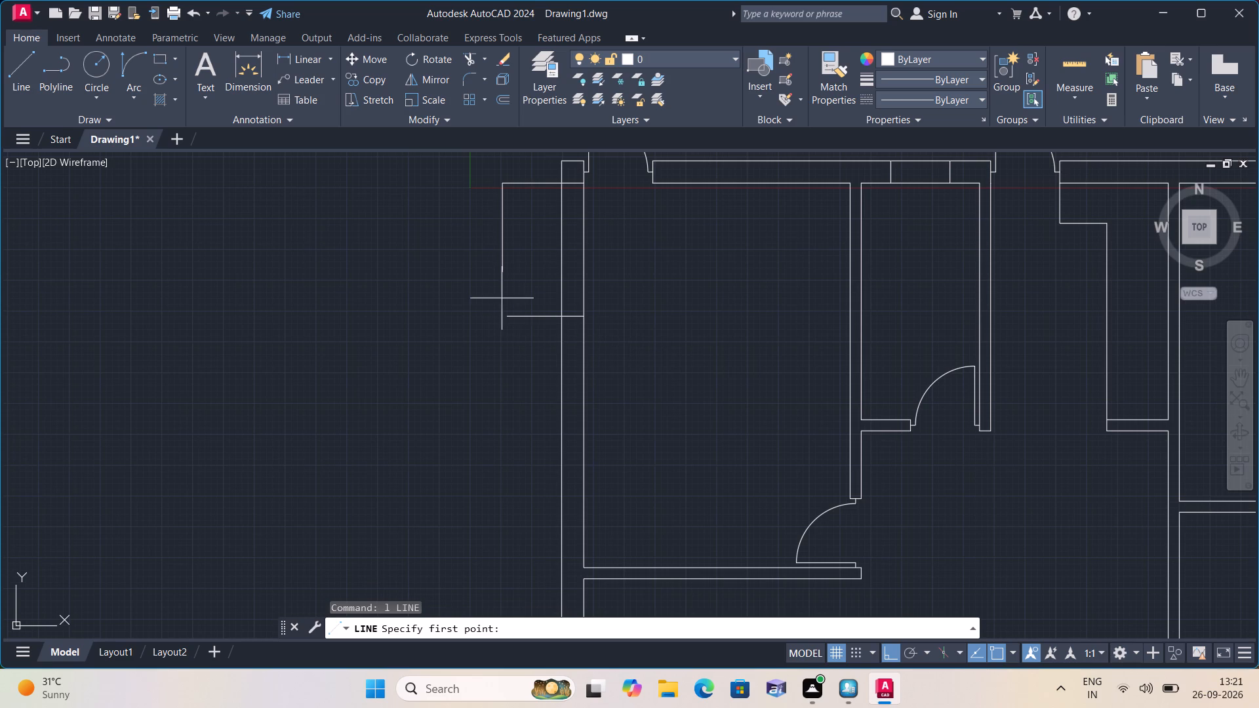
click(503, 265)
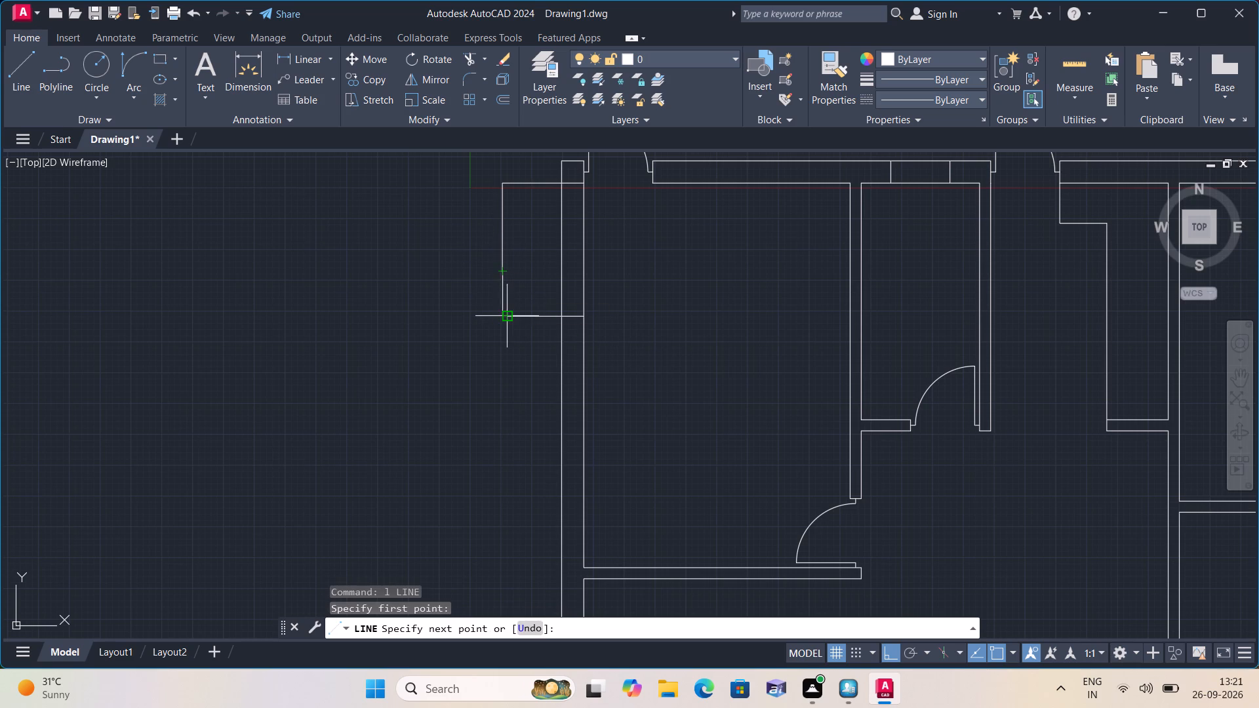
scroll(504, 315, up, 1)
click(492, 318)
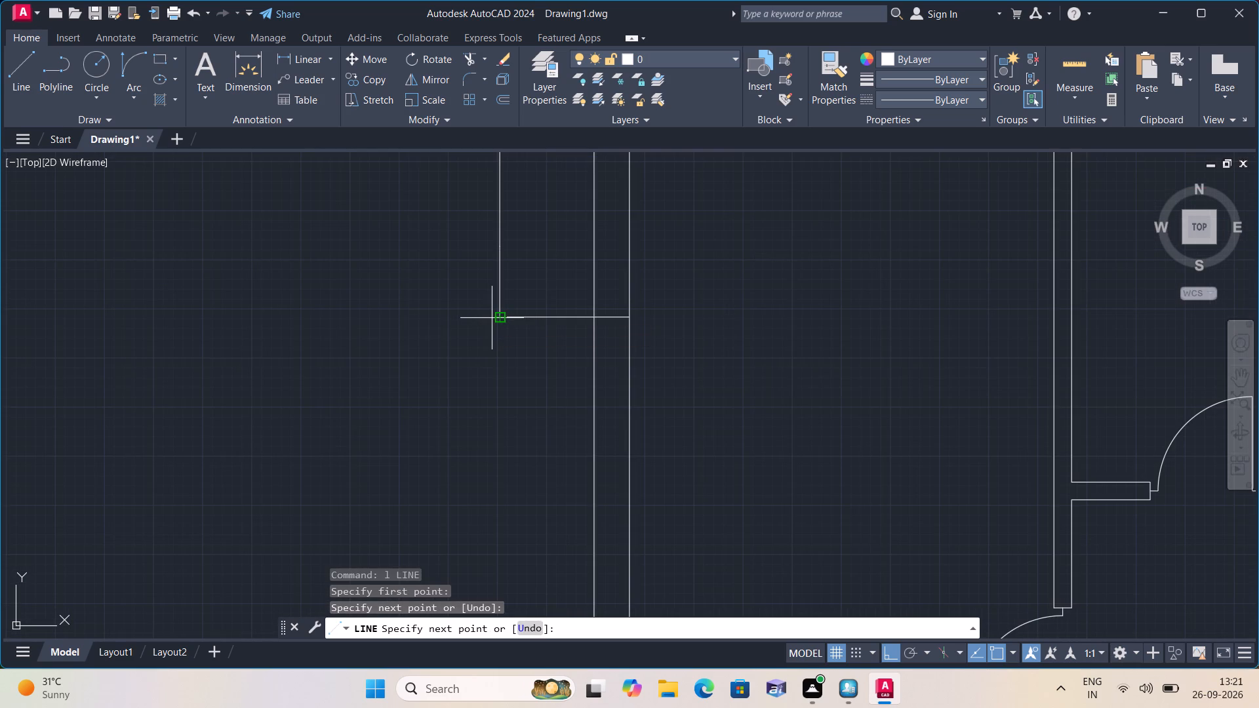
scroll(499, 318, up, 1)
click(512, 317)
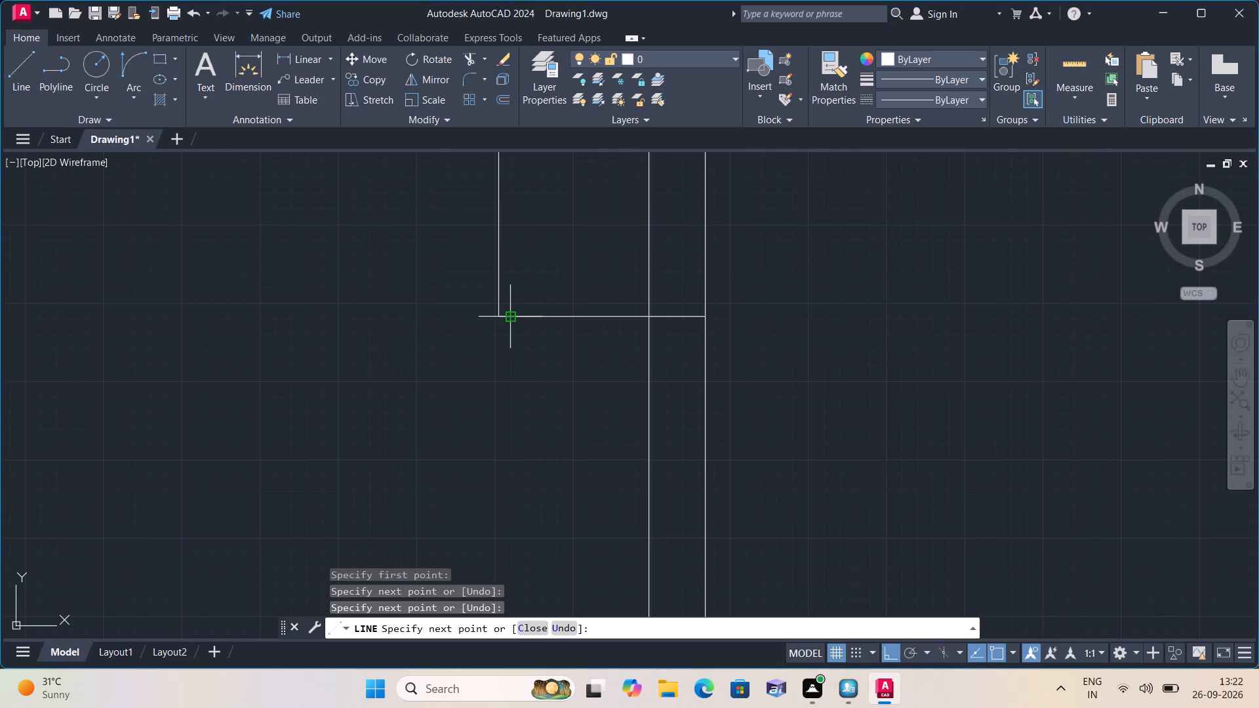
key(Escape)
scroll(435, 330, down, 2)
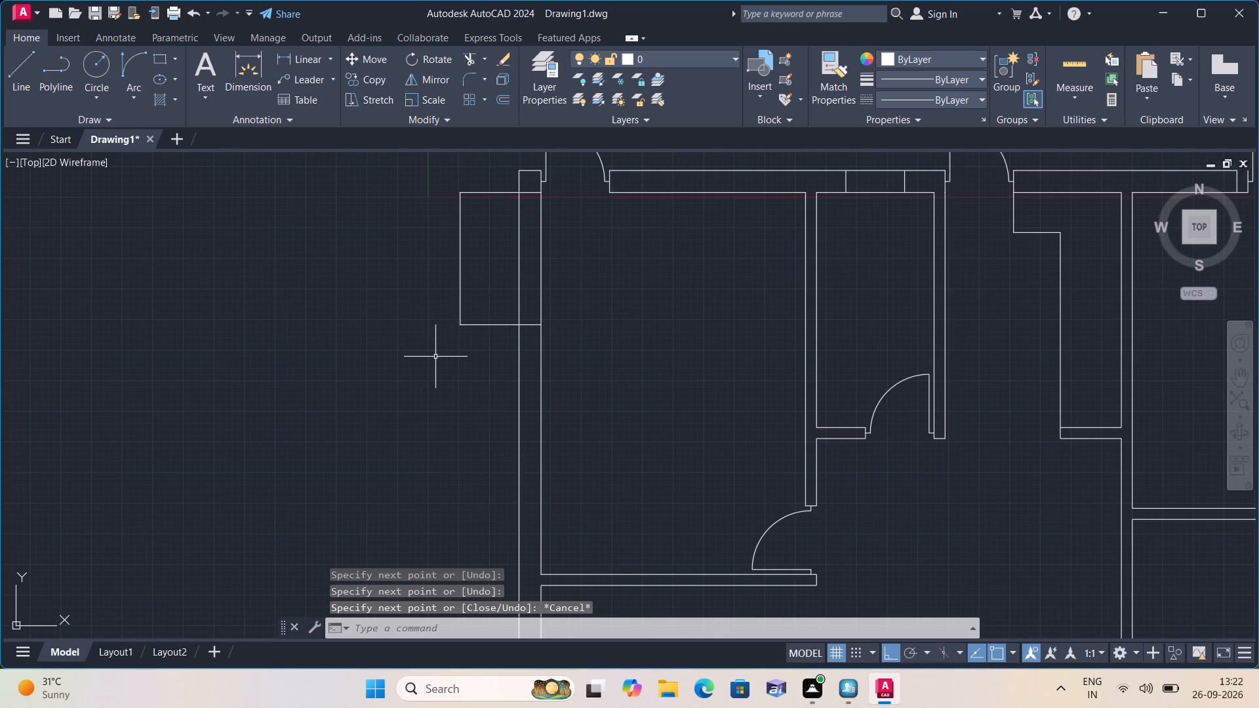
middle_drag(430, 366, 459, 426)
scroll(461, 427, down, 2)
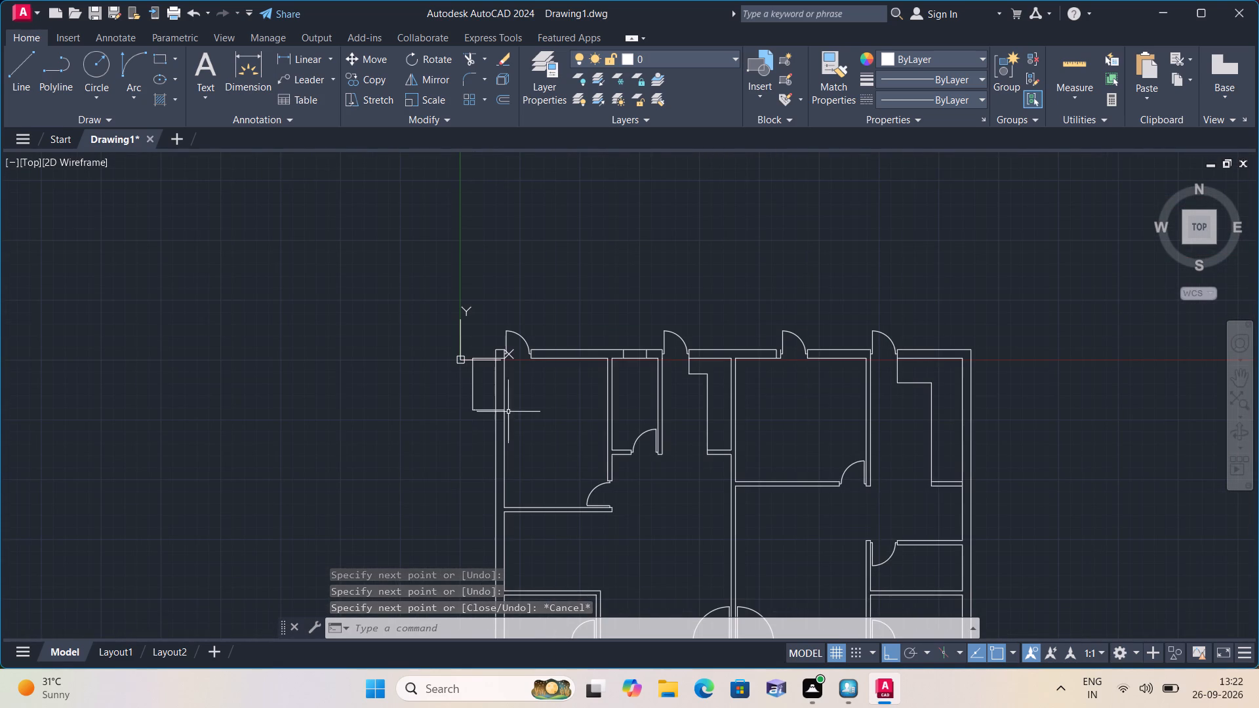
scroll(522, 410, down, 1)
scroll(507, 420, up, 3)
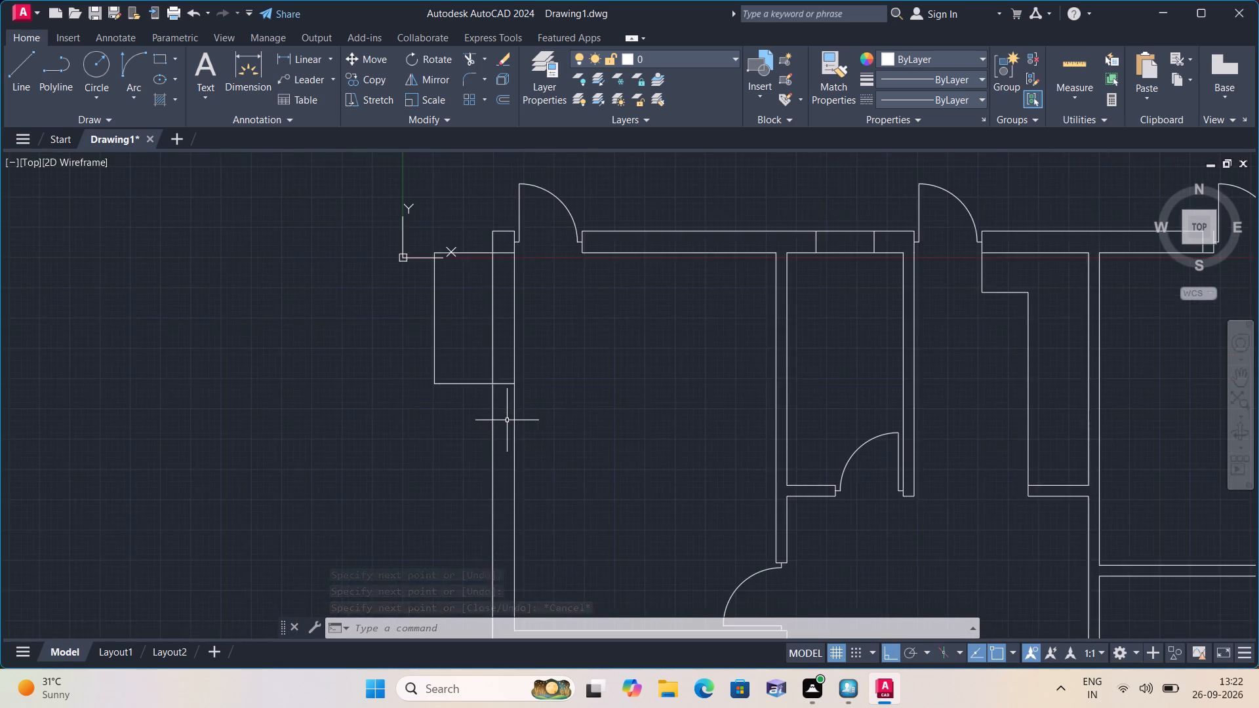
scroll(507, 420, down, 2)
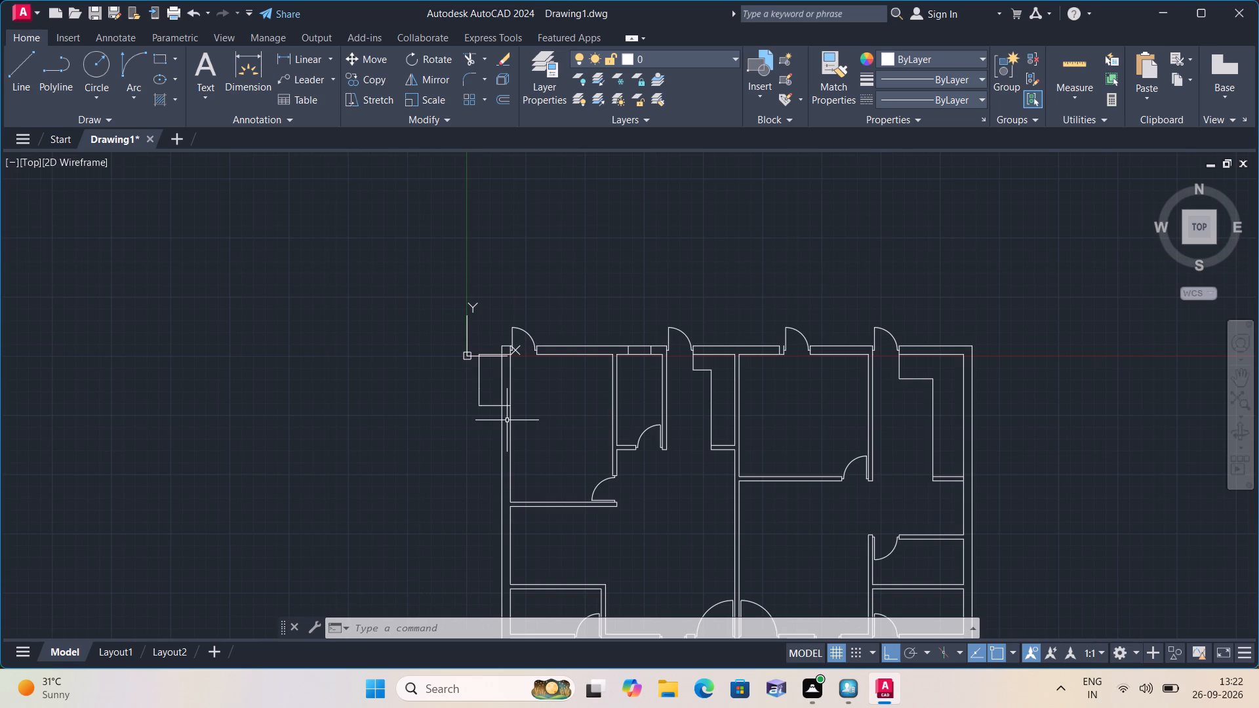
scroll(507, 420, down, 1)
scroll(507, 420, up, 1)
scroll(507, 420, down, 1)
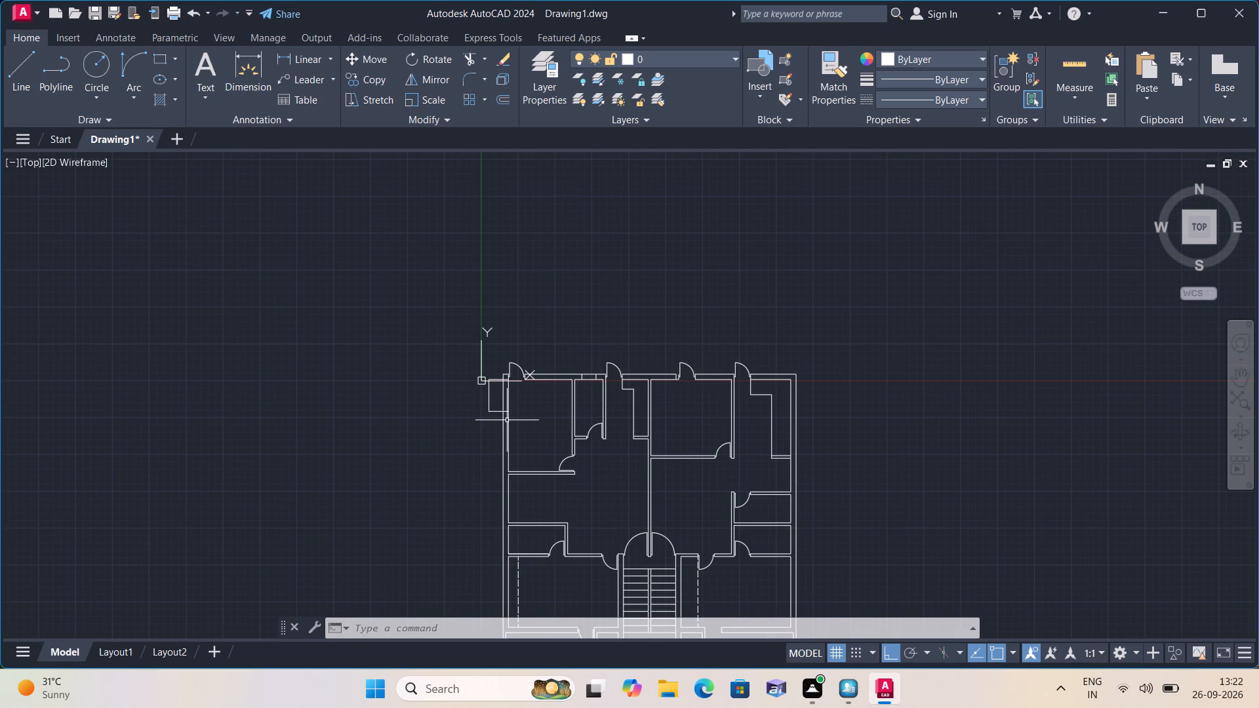
Offset the projection's bottom line, both segments of its outer vertical side and its top line outward by 9".
scroll(508, 420, up, 1)
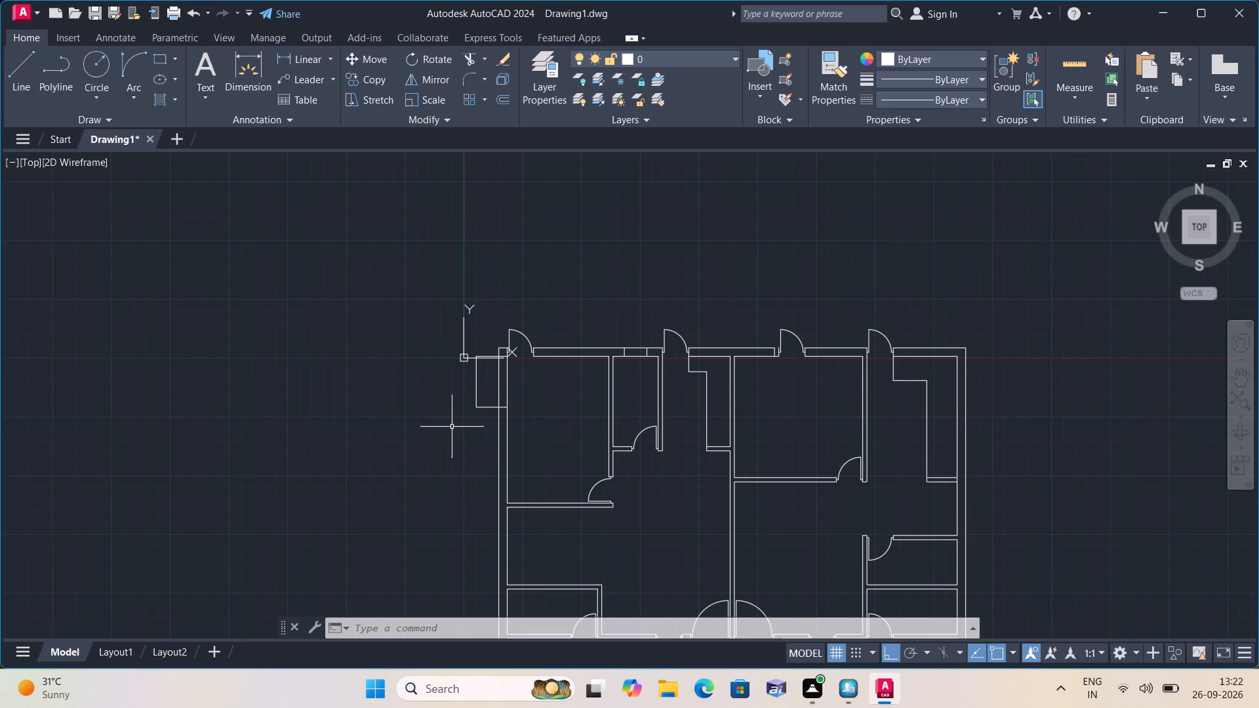
middle_drag(452, 427, 557, 434)
scroll(557, 434, up, 3)
middle_drag(573, 395, 575, 477)
scroll(573, 395, down, 1)
scroll(575, 477, up, 1)
middle_drag(577, 470, 576, 470)
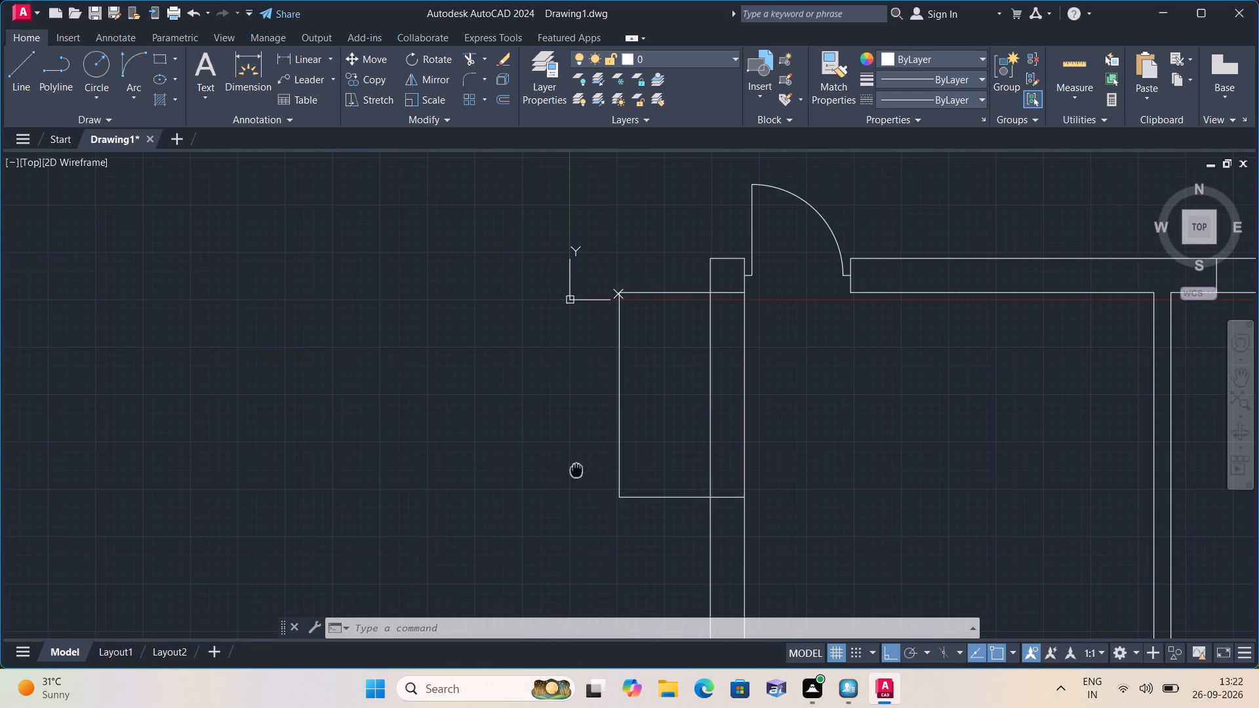
middle_drag(576, 470, 549, 441)
text(offset 9")
key(space)
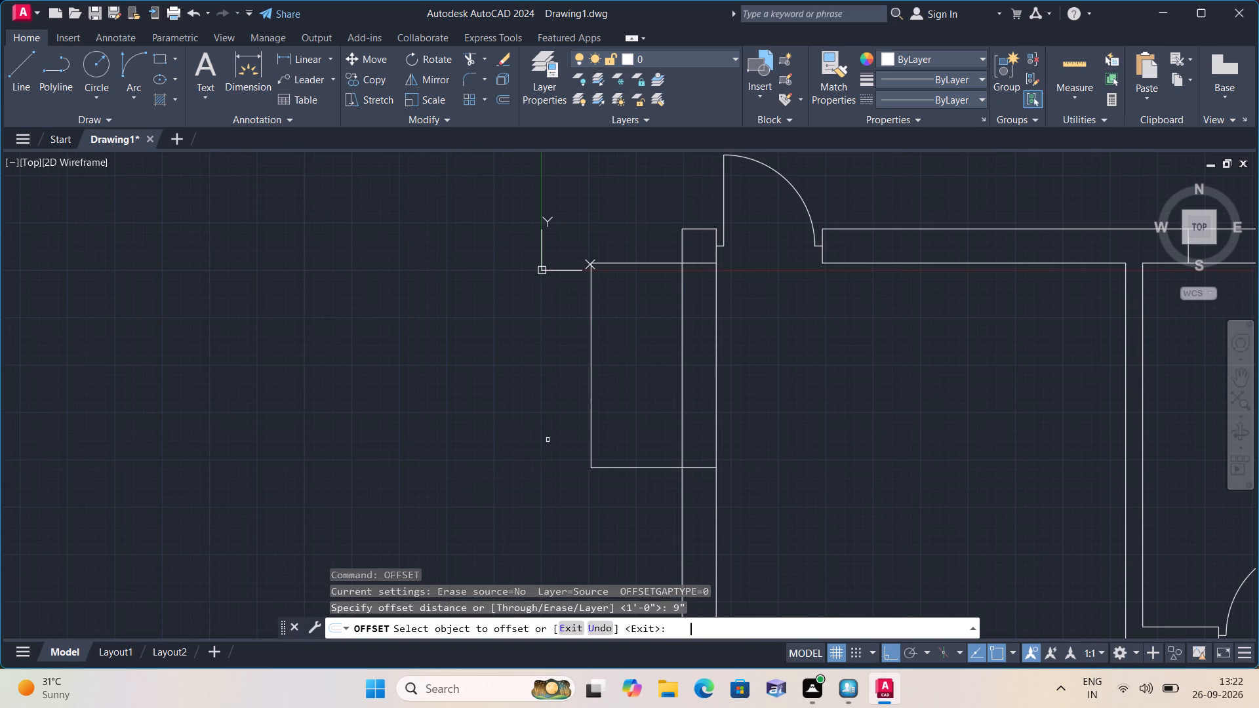
click(608, 469)
click(599, 491)
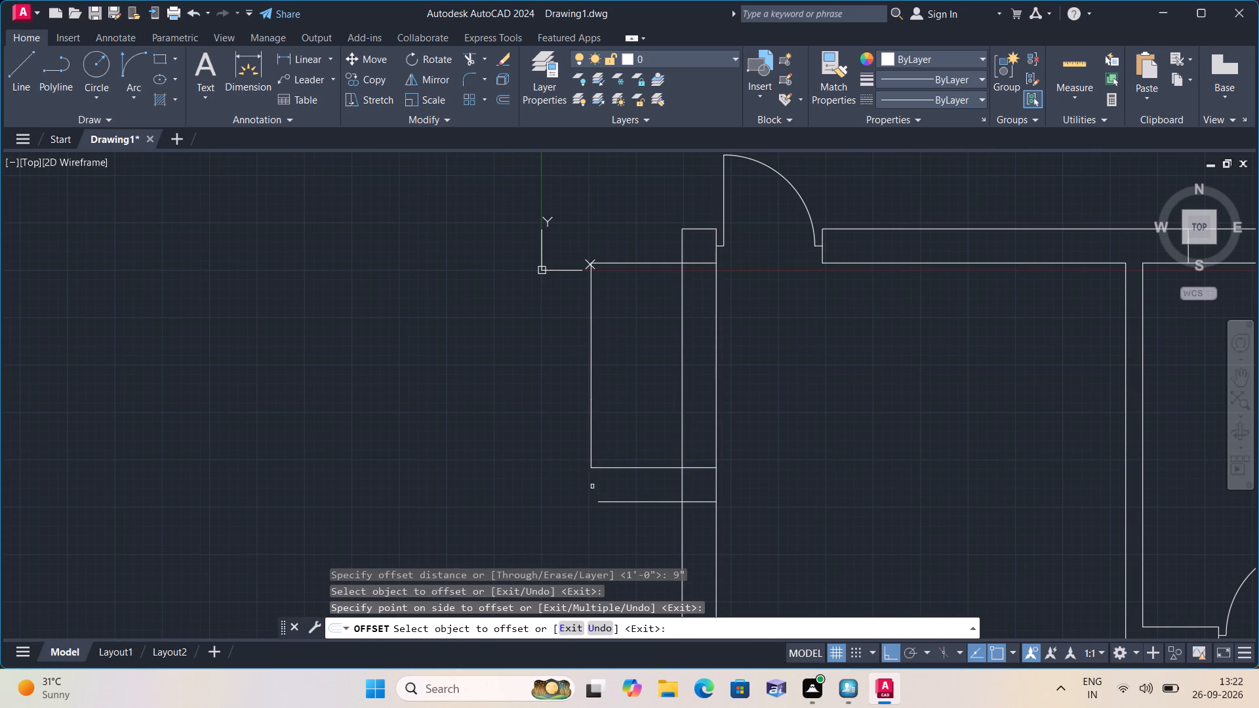
click(591, 446)
click(546, 423)
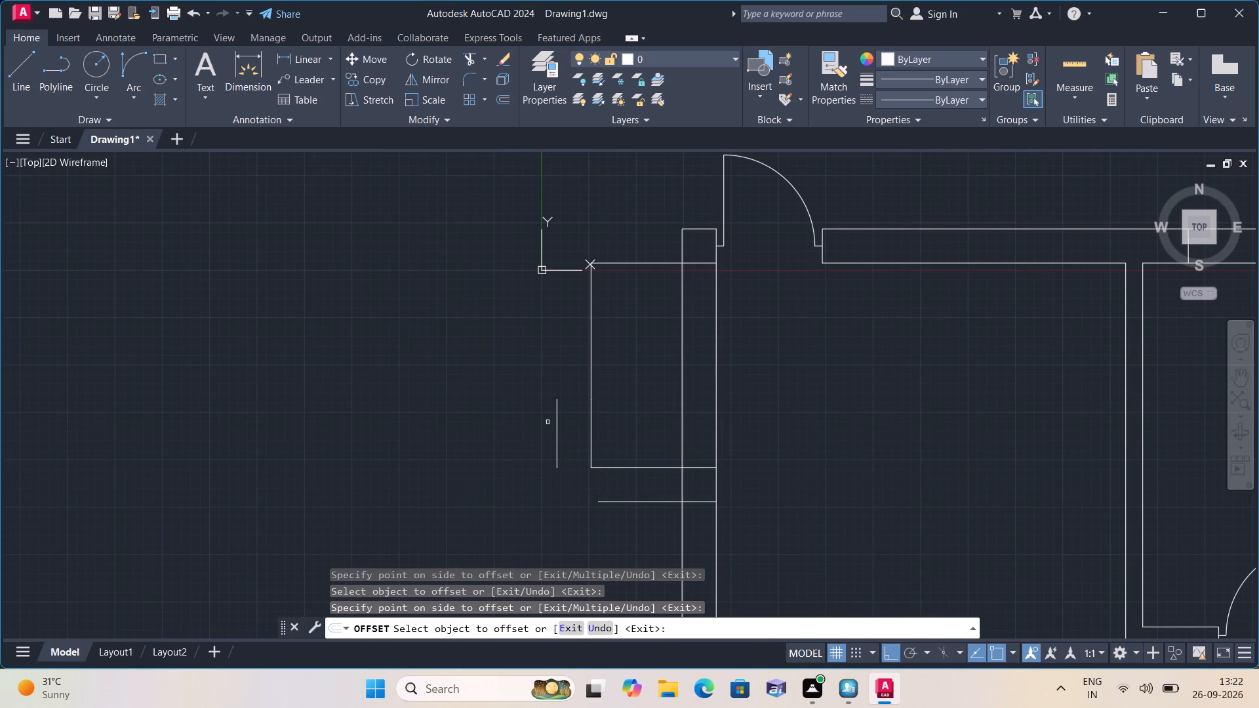
click(591, 377)
click(563, 349)
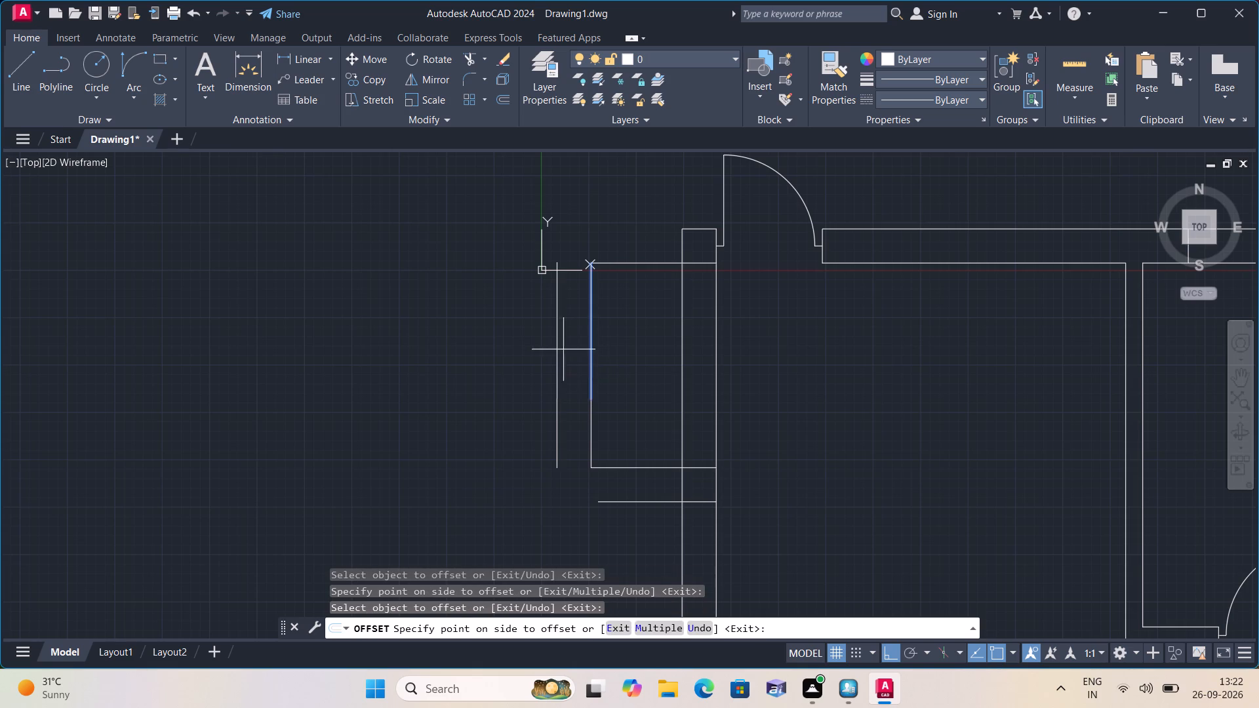
click(662, 262)
click(651, 243)
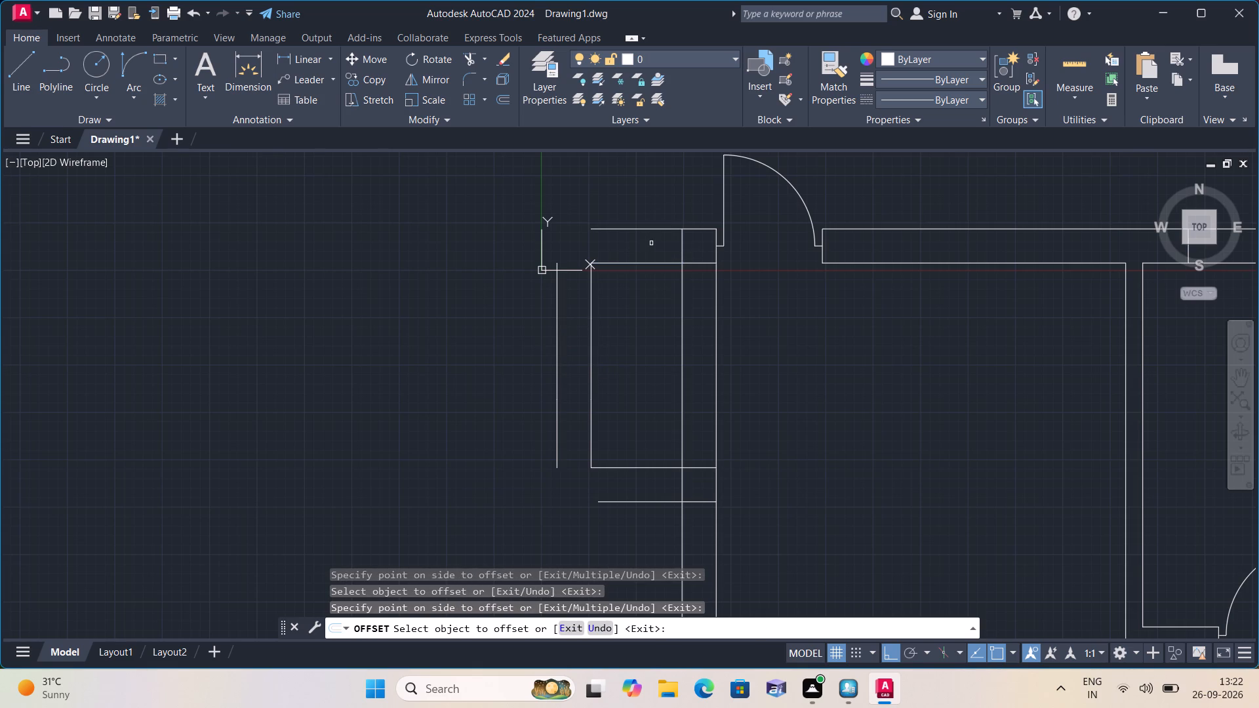
key(Escape)
Close the upper outer corner with lines from the offset vertical's top end up and across to the offset top line's end.
text(l)
key(space)
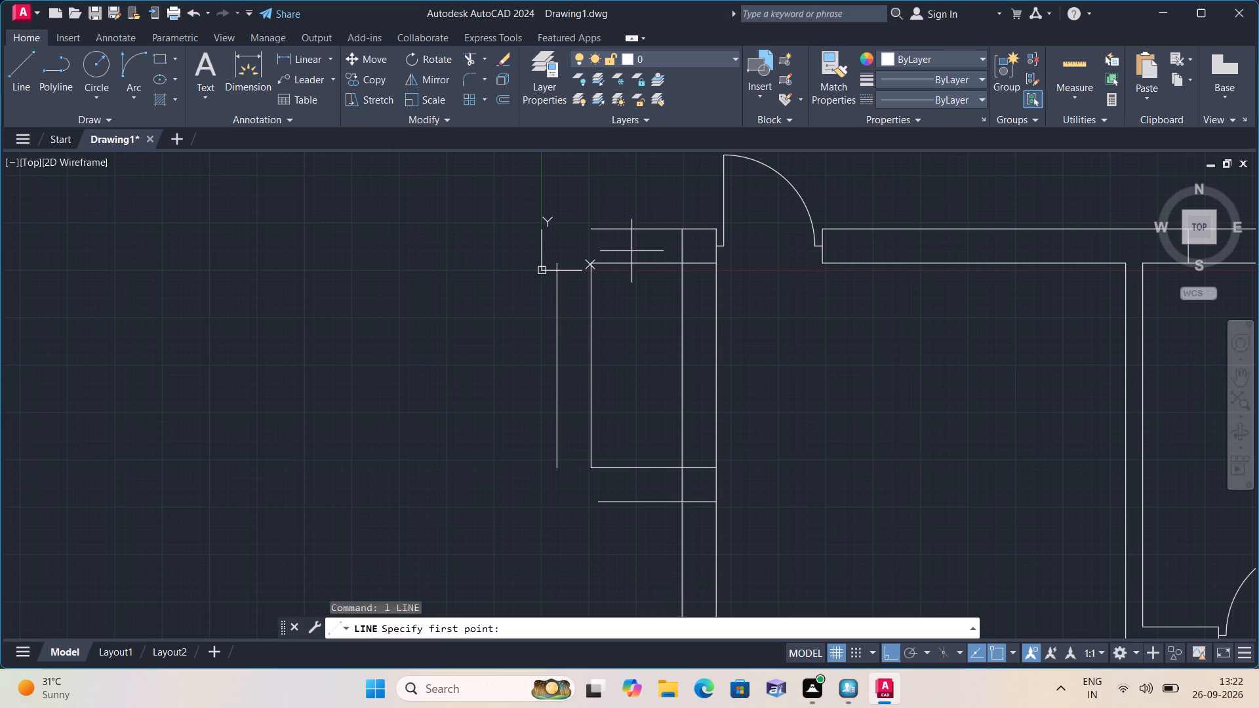
click(559, 262)
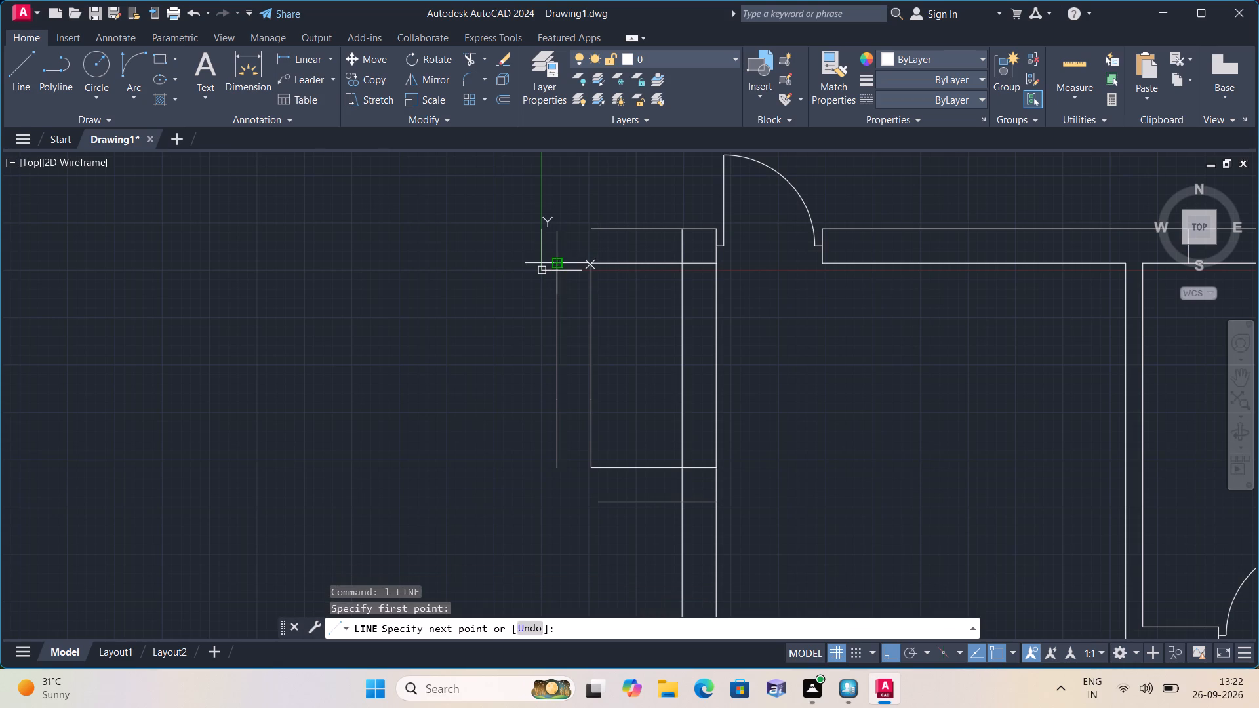
click(557, 229)
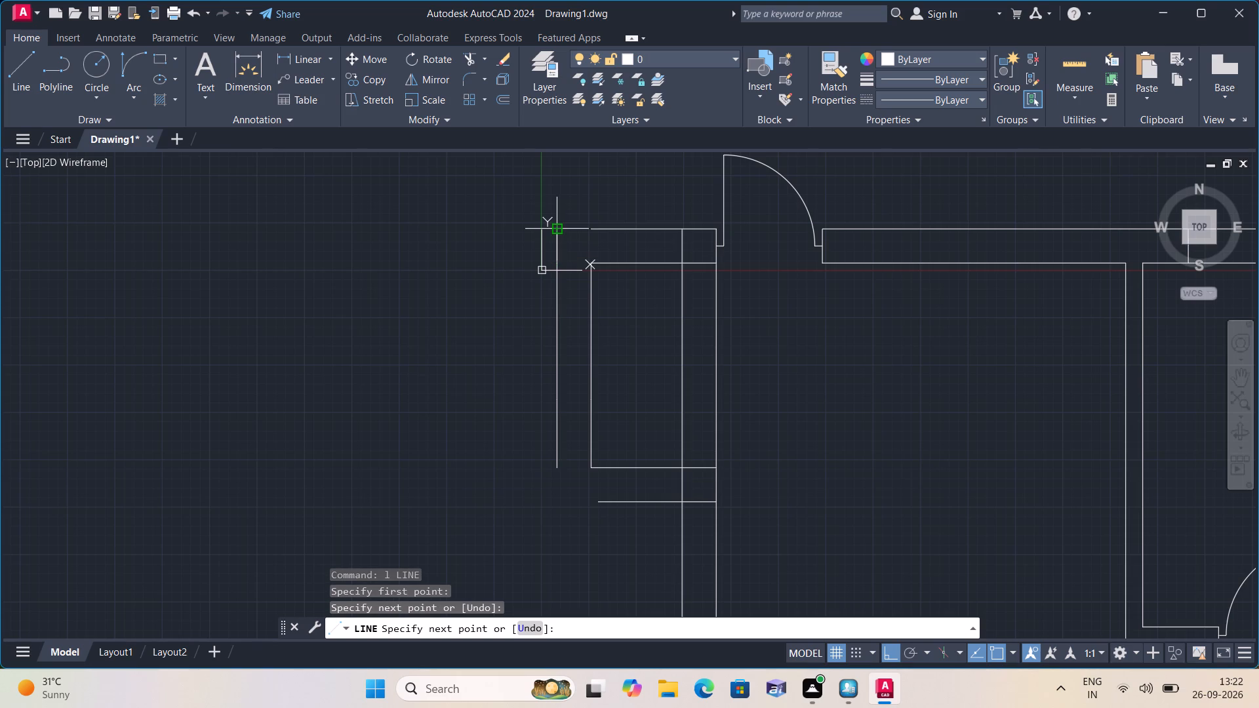
click(587, 231)
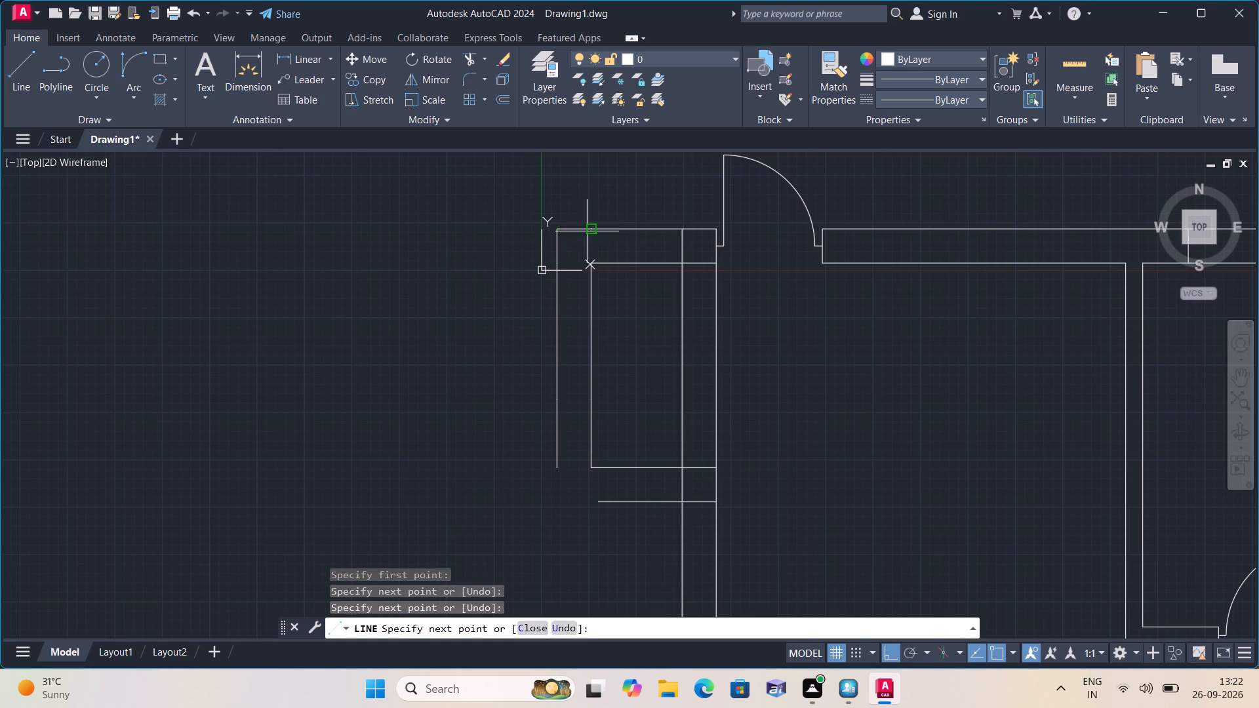
key(space)
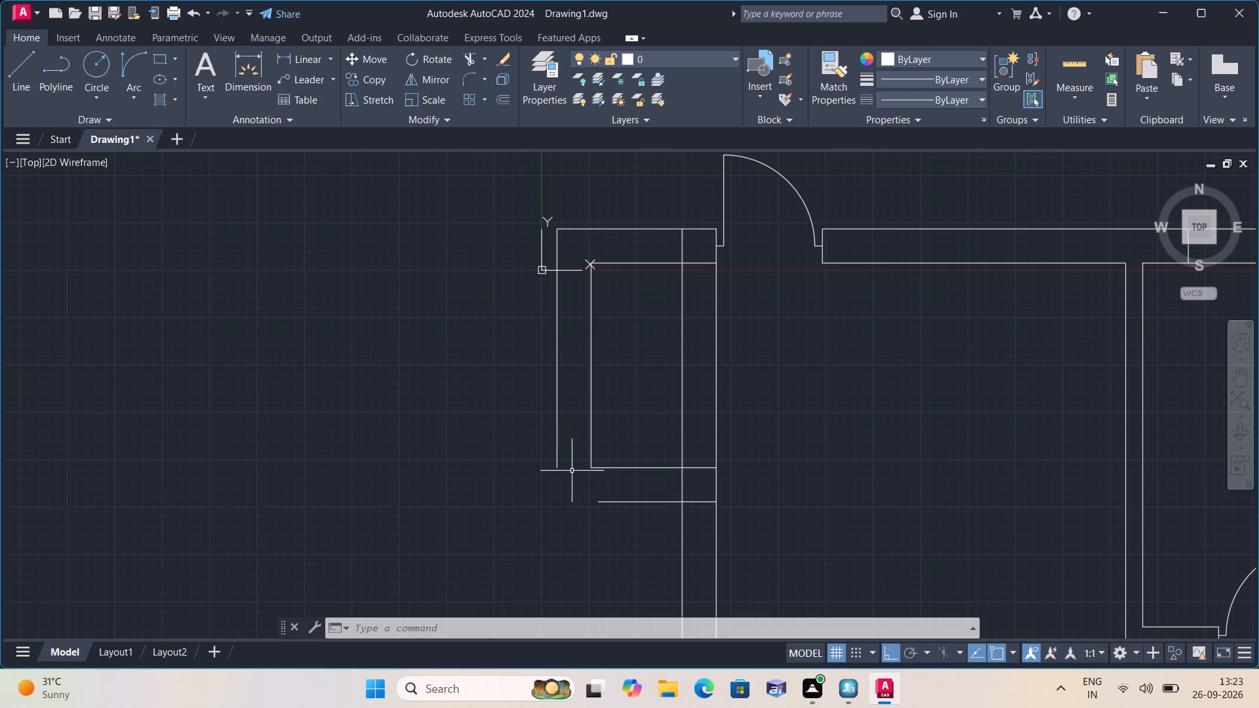
Close the lower outer corner with lines from the offset vertical's bottom end down and across to the offset bottom line's end.
key(space)
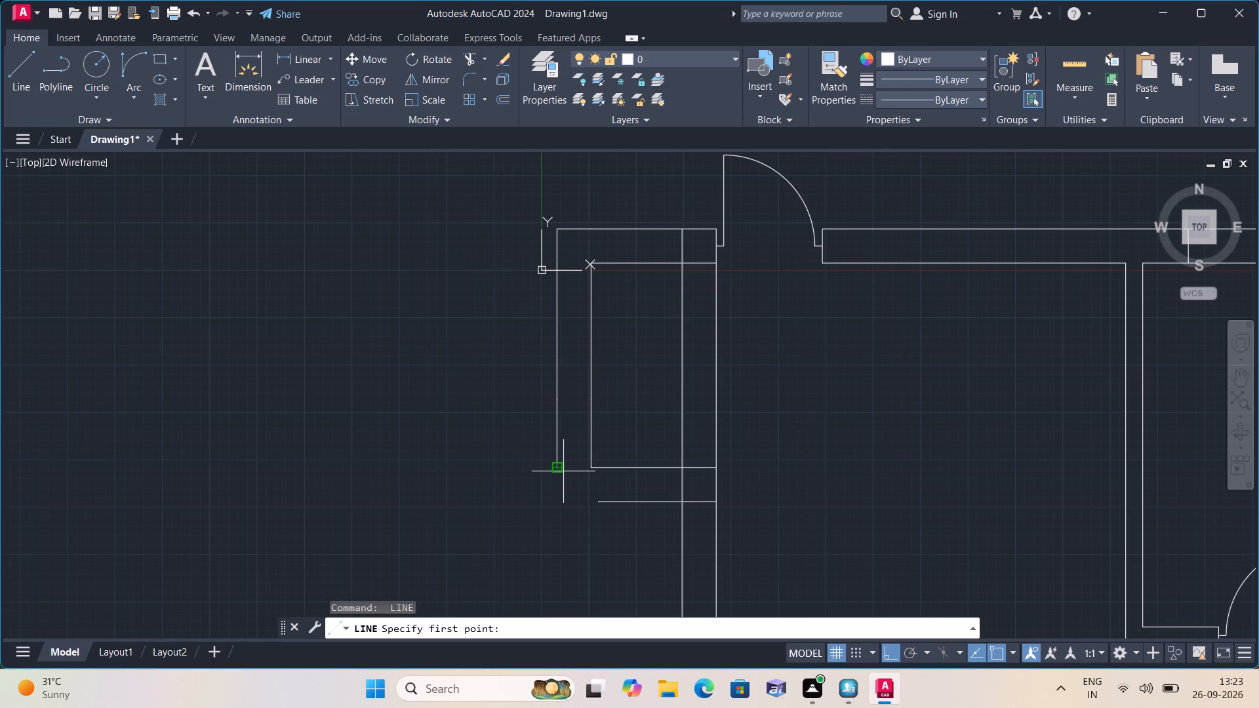
click(557, 468)
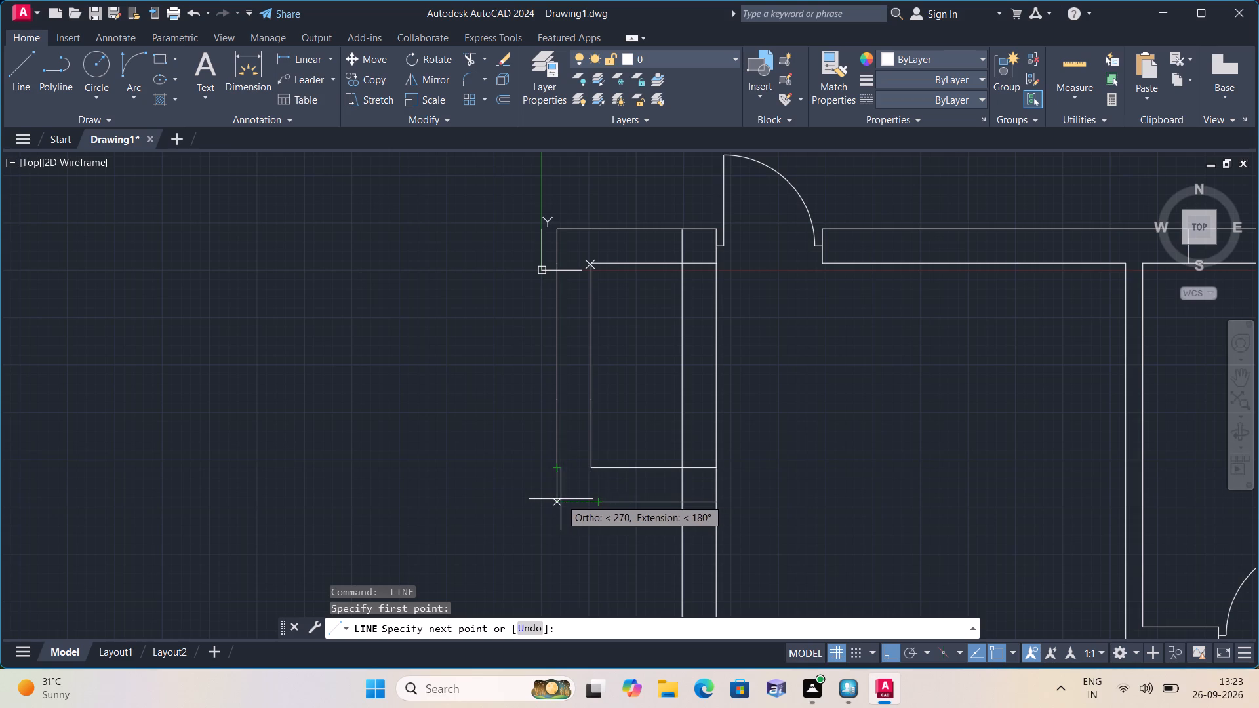
click(558, 503)
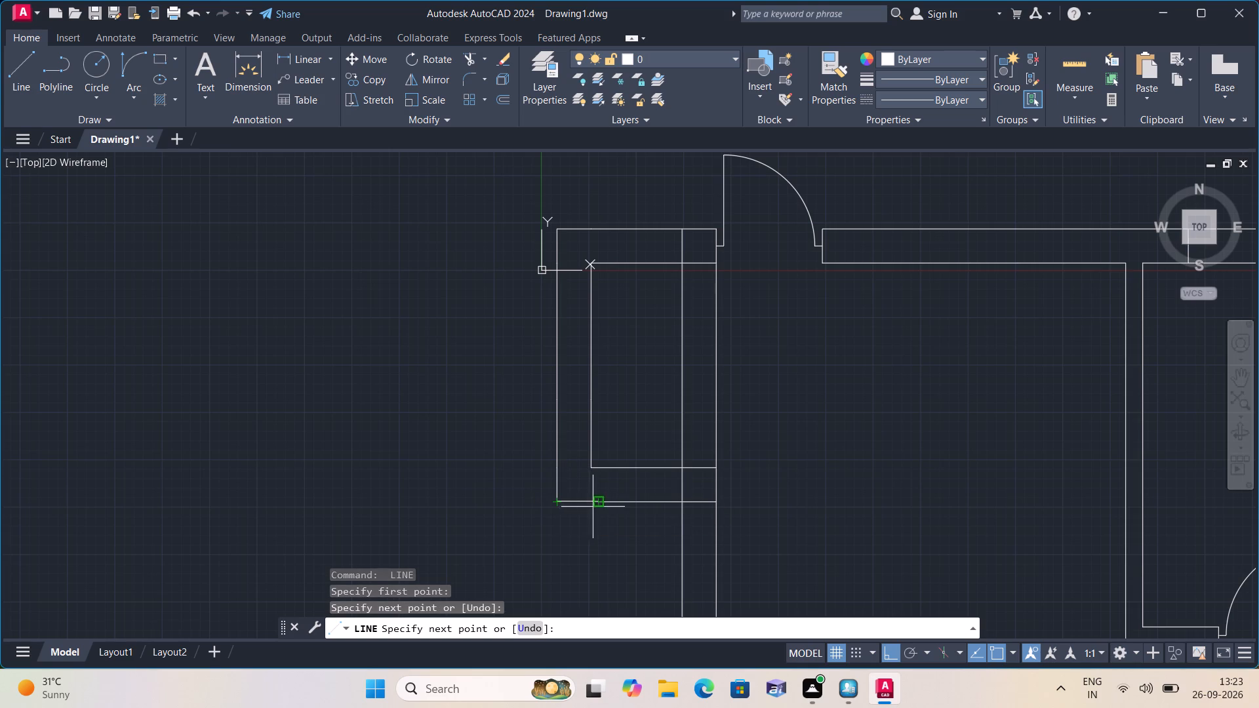
click(593, 505)
key(space)
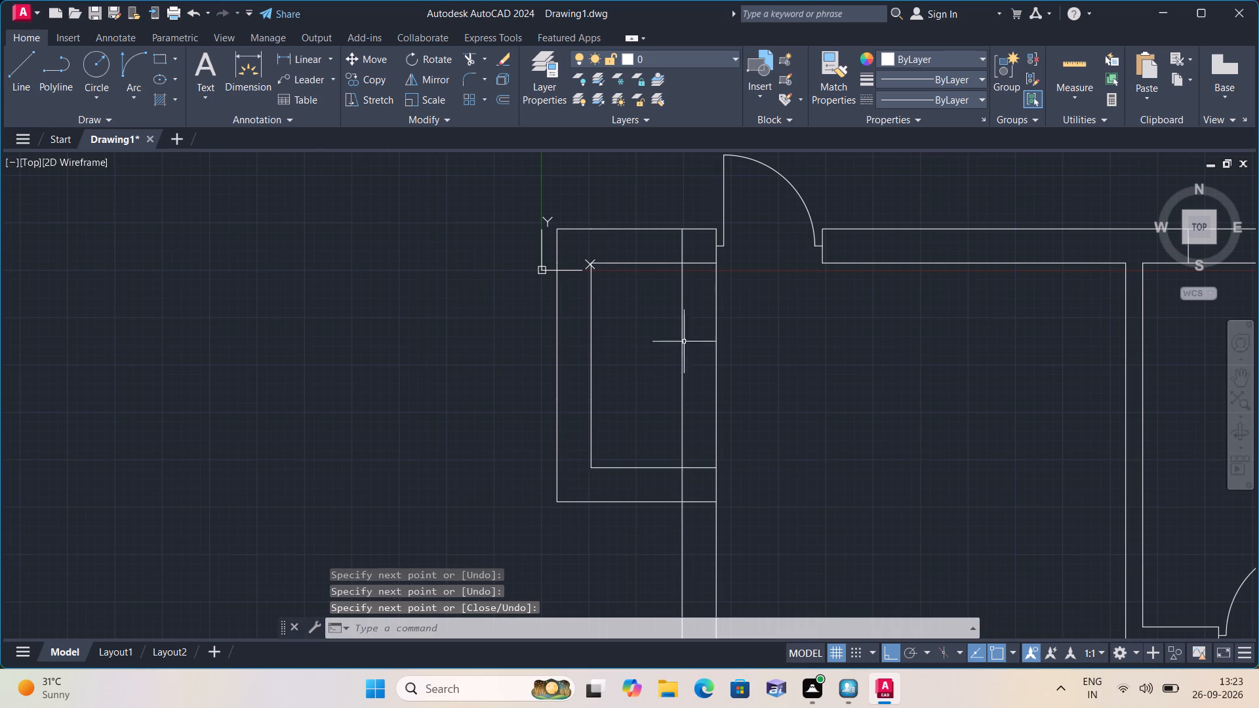
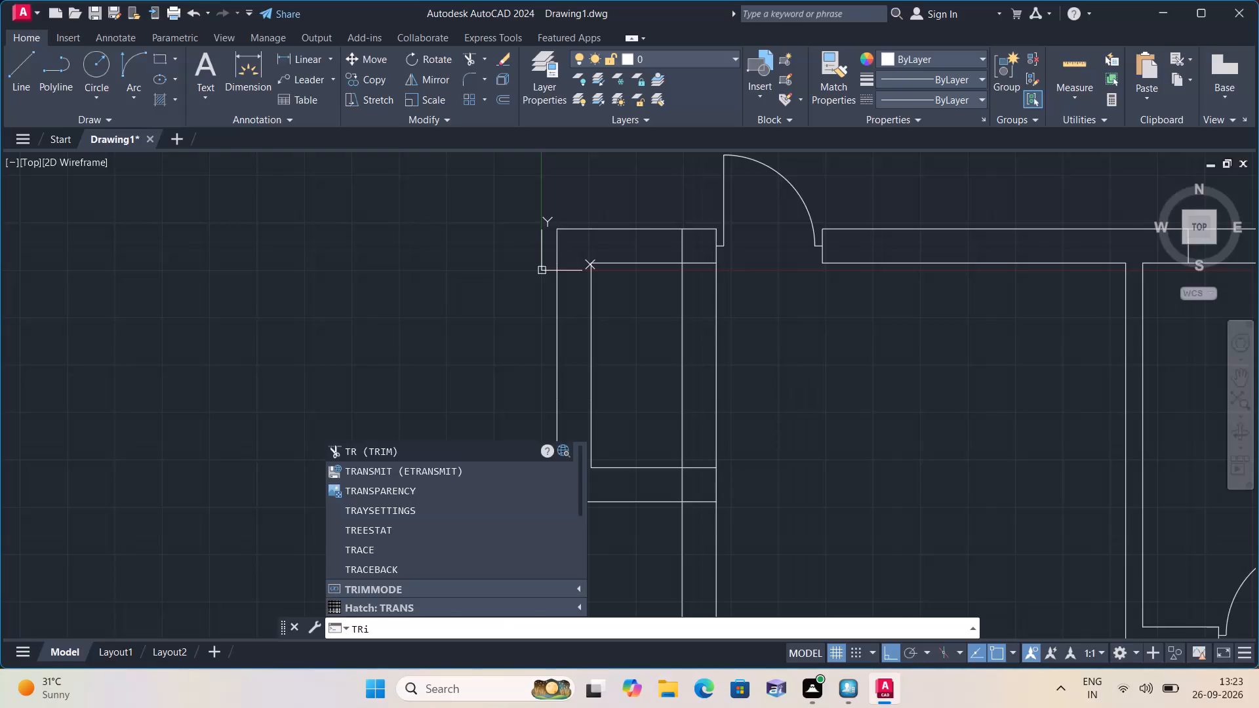
Trim the old wall lines crossing the upper-left projection's opening and its top and bottom walls so they join the building's walls.
click(683, 494)
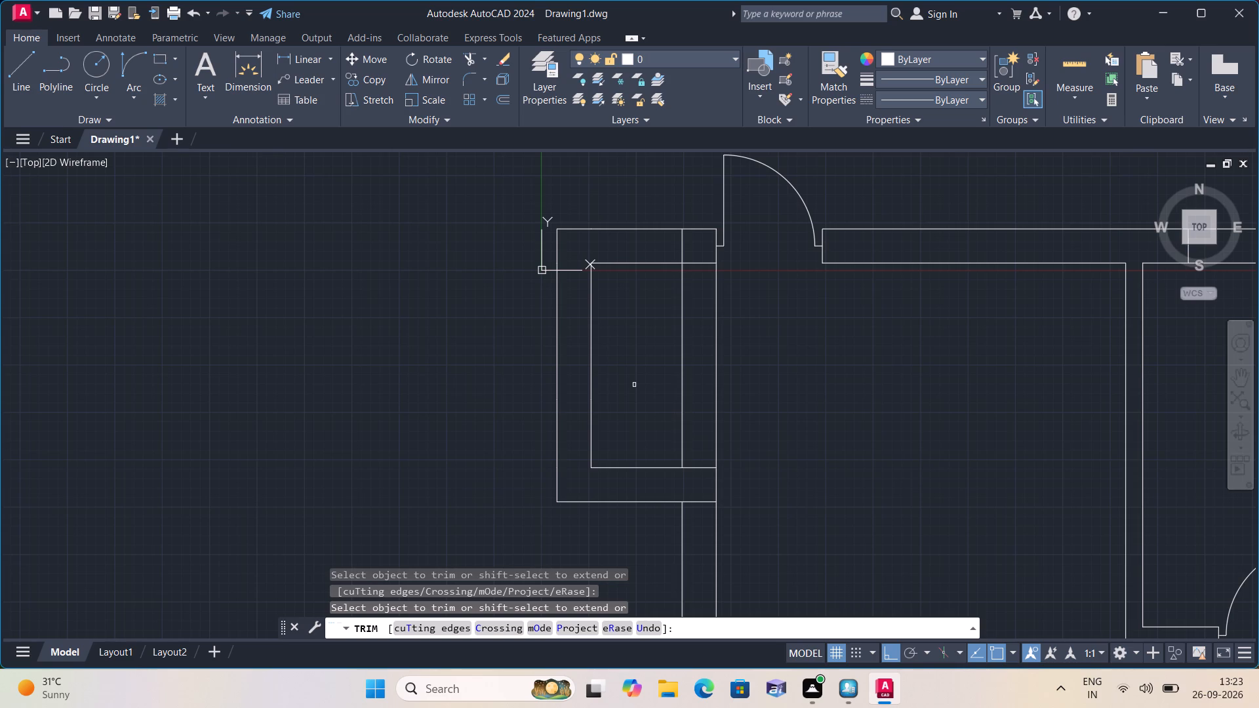
click(634, 385)
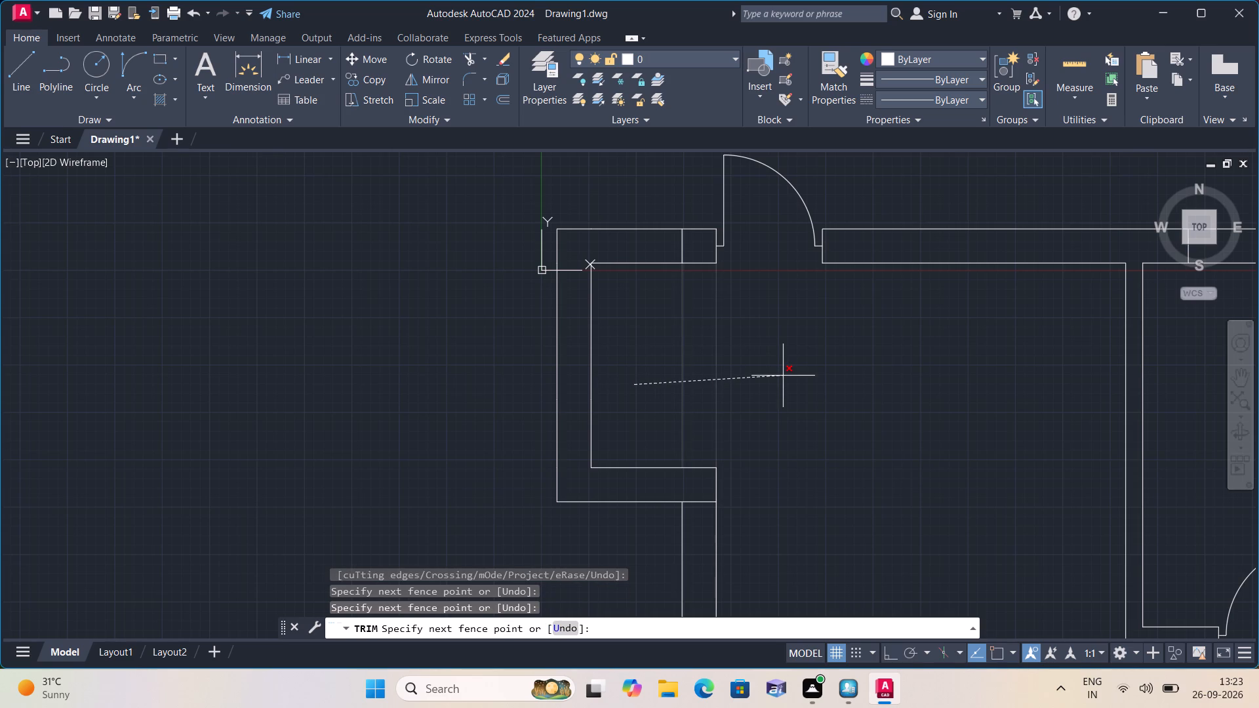
click(783, 376)
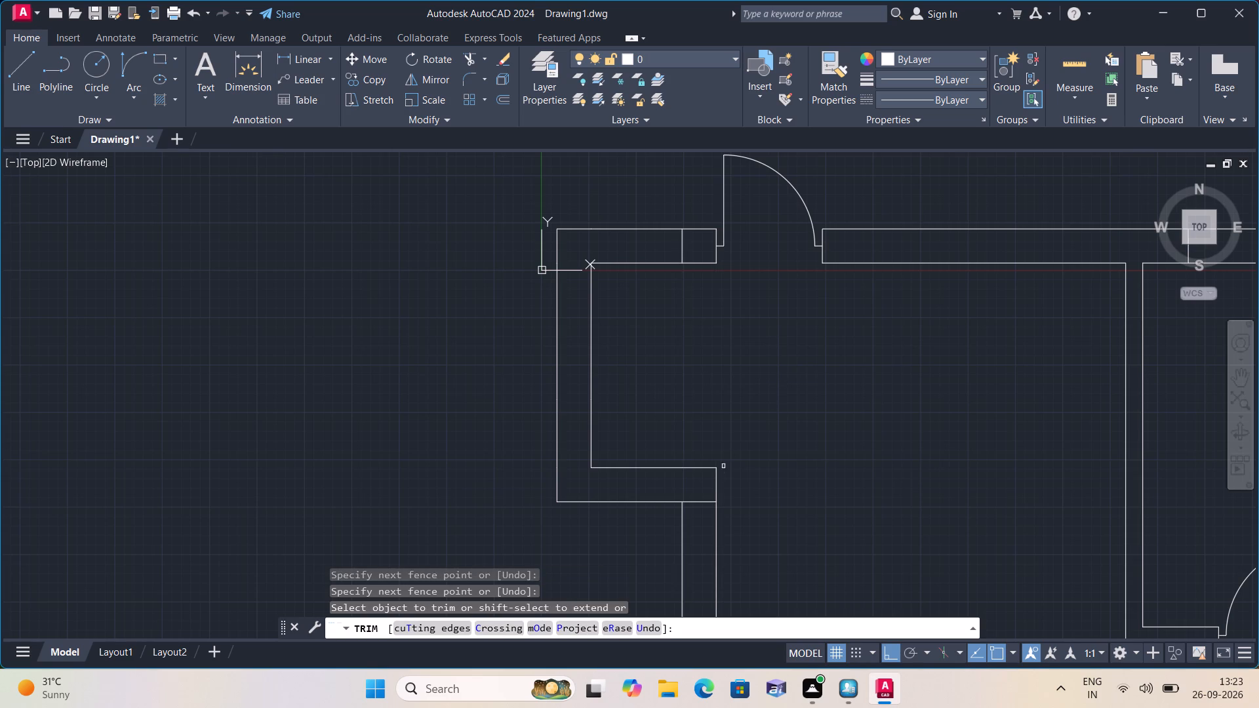
click(704, 500)
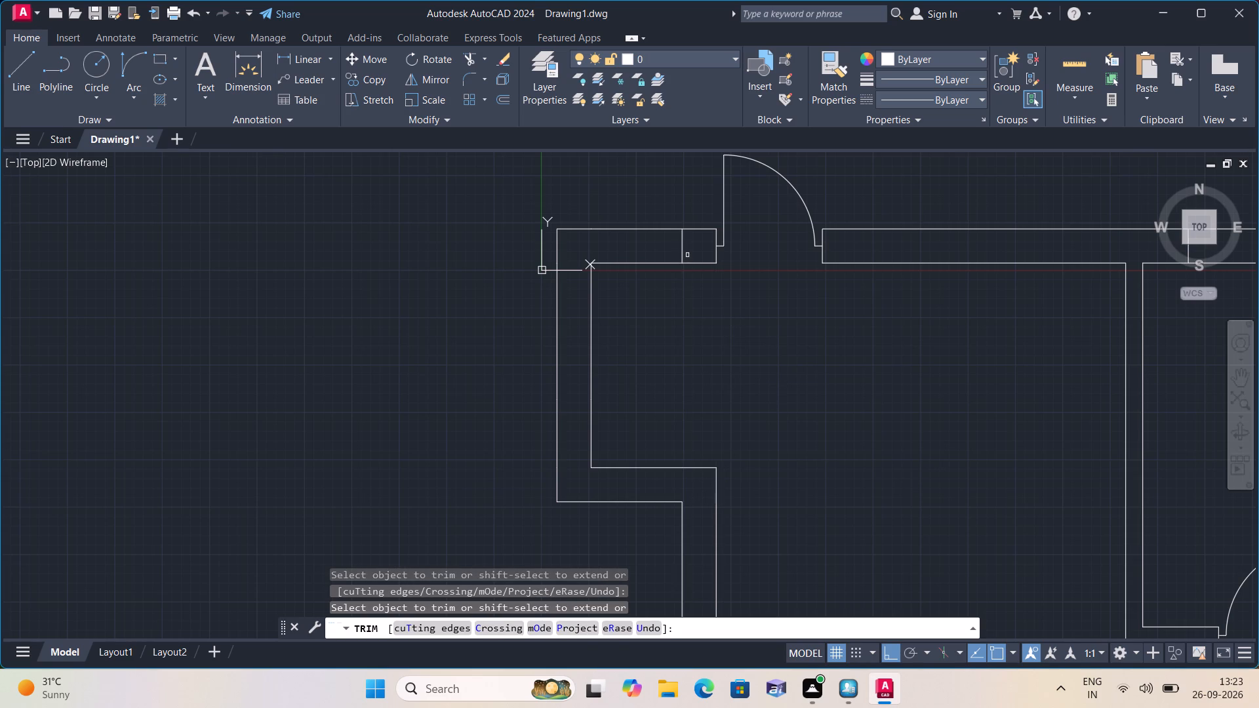
click(679, 240)
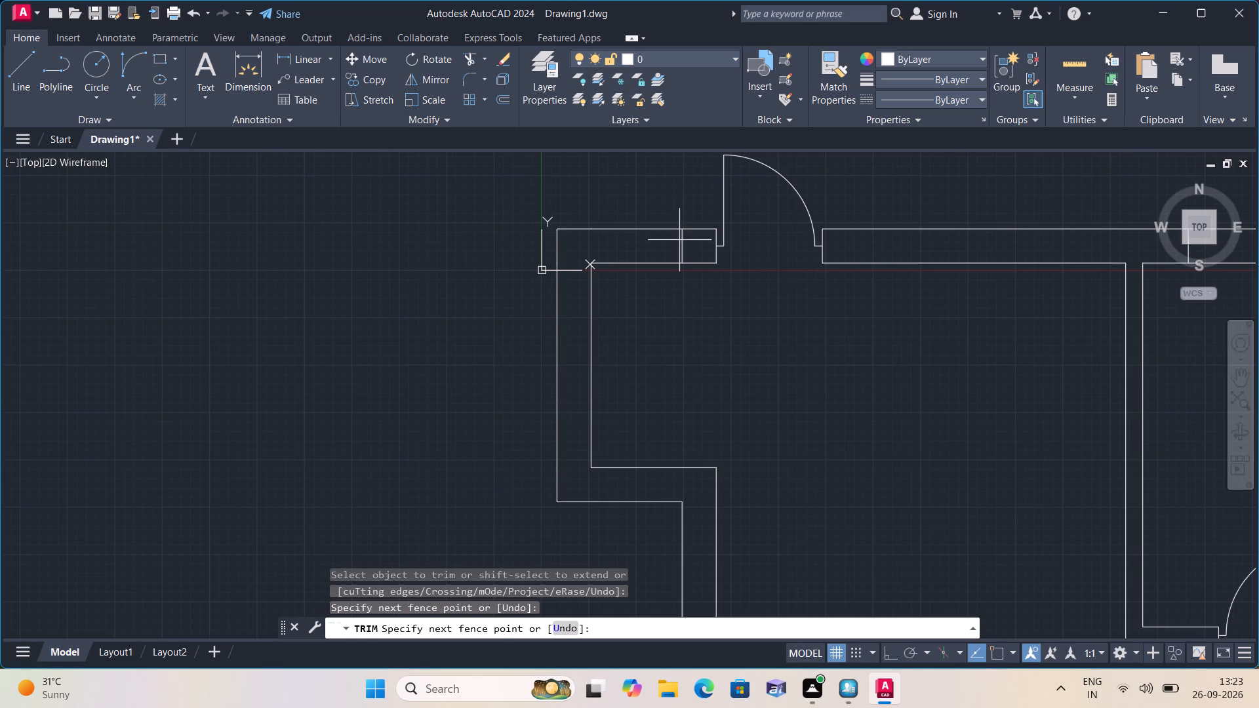
click(696, 243)
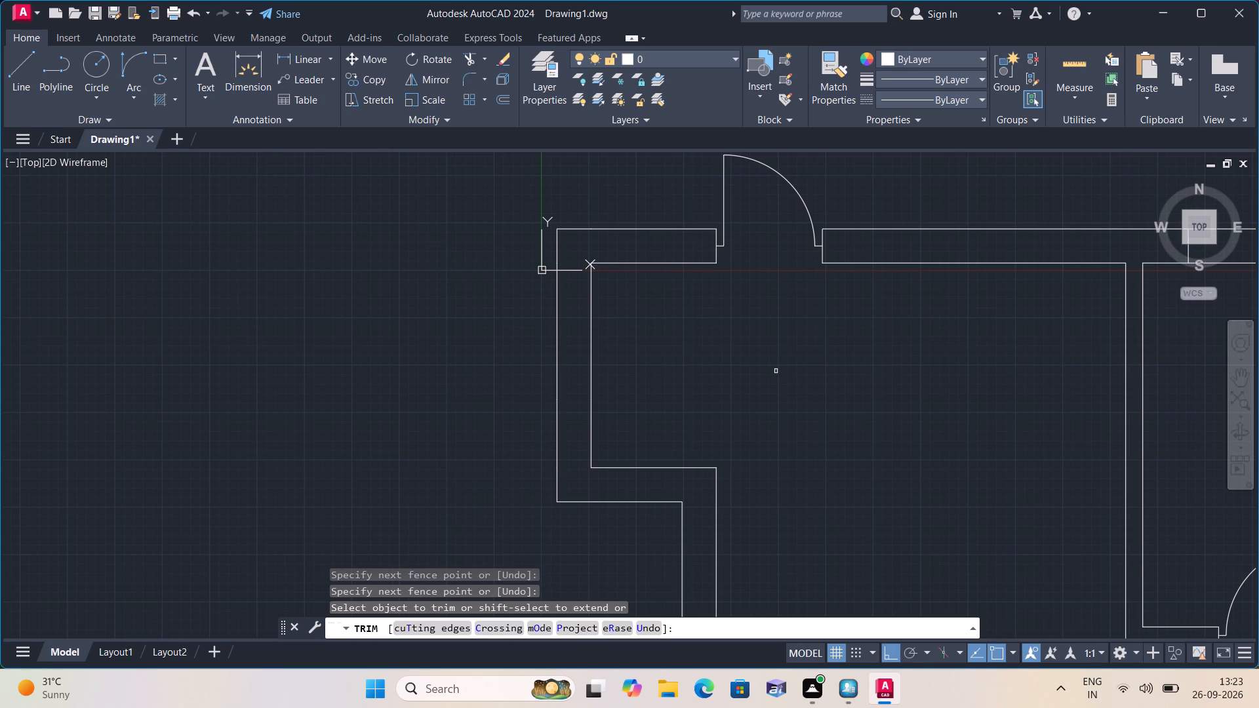
key(Escape)
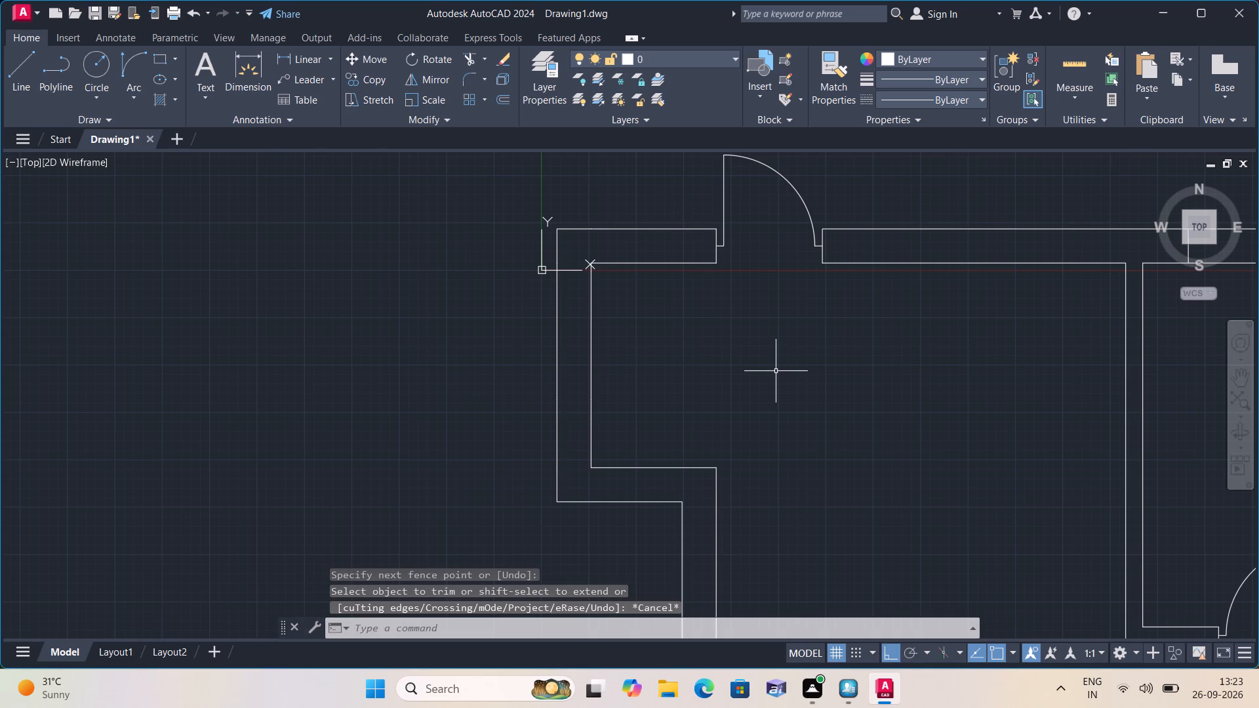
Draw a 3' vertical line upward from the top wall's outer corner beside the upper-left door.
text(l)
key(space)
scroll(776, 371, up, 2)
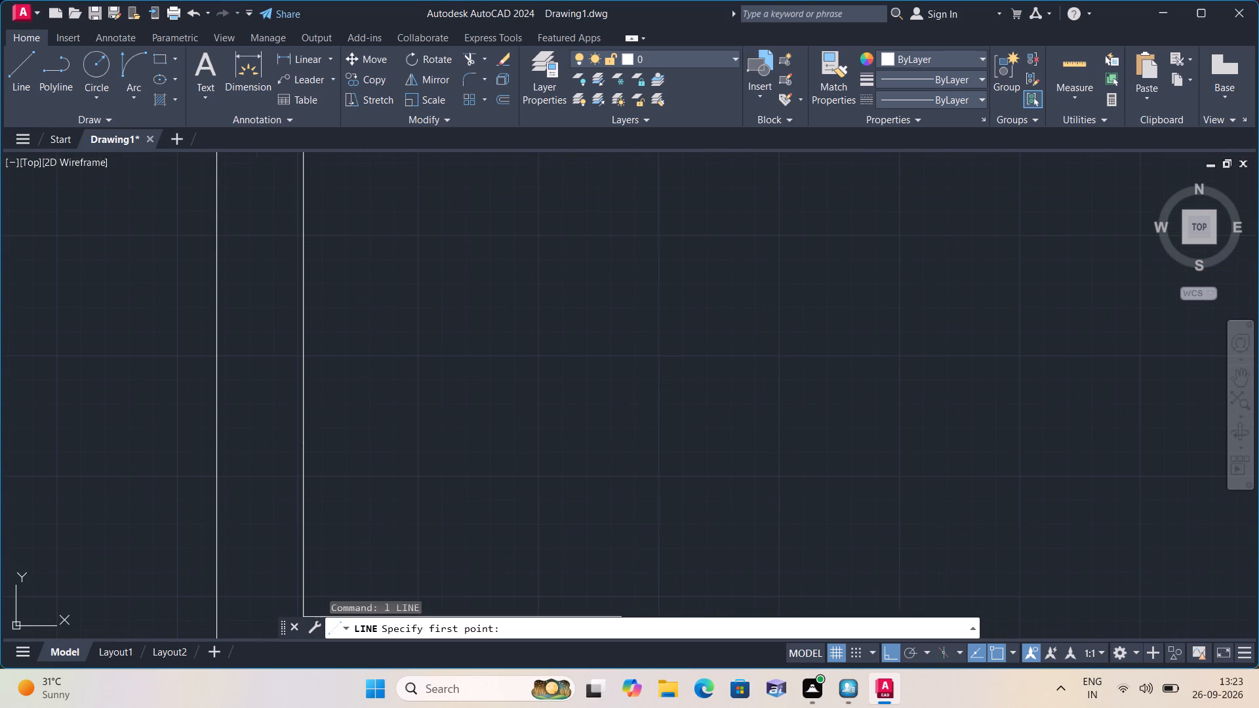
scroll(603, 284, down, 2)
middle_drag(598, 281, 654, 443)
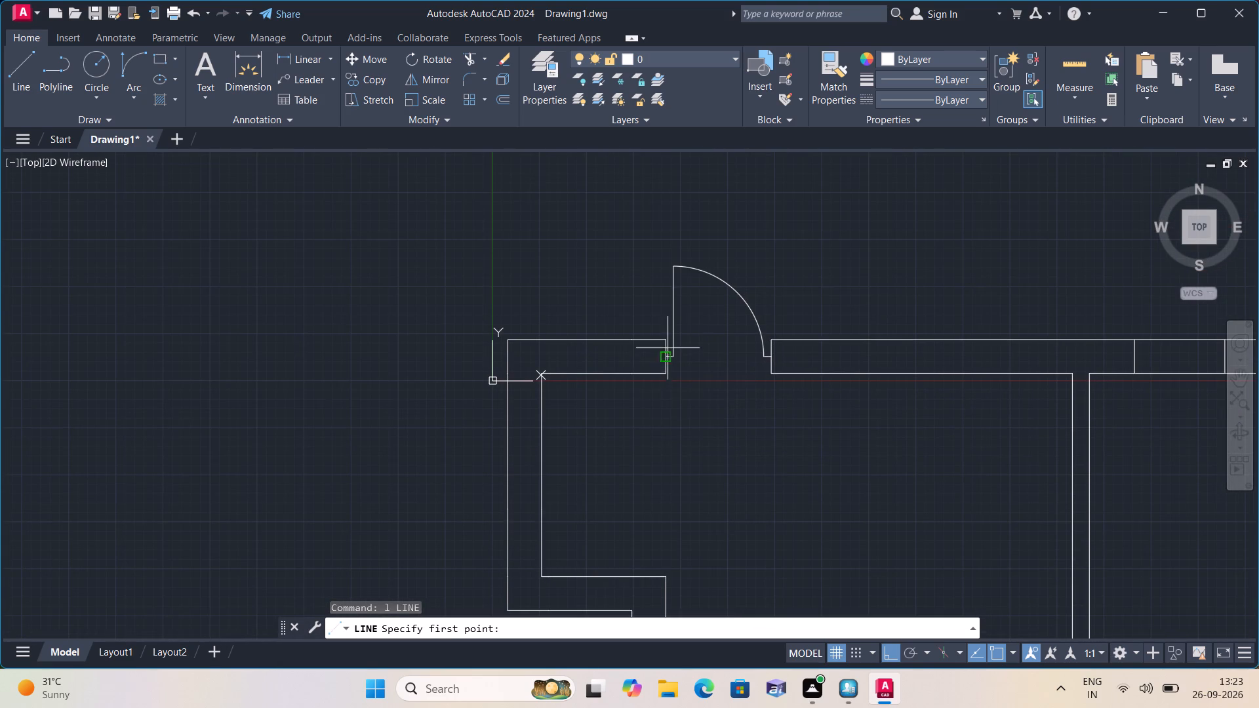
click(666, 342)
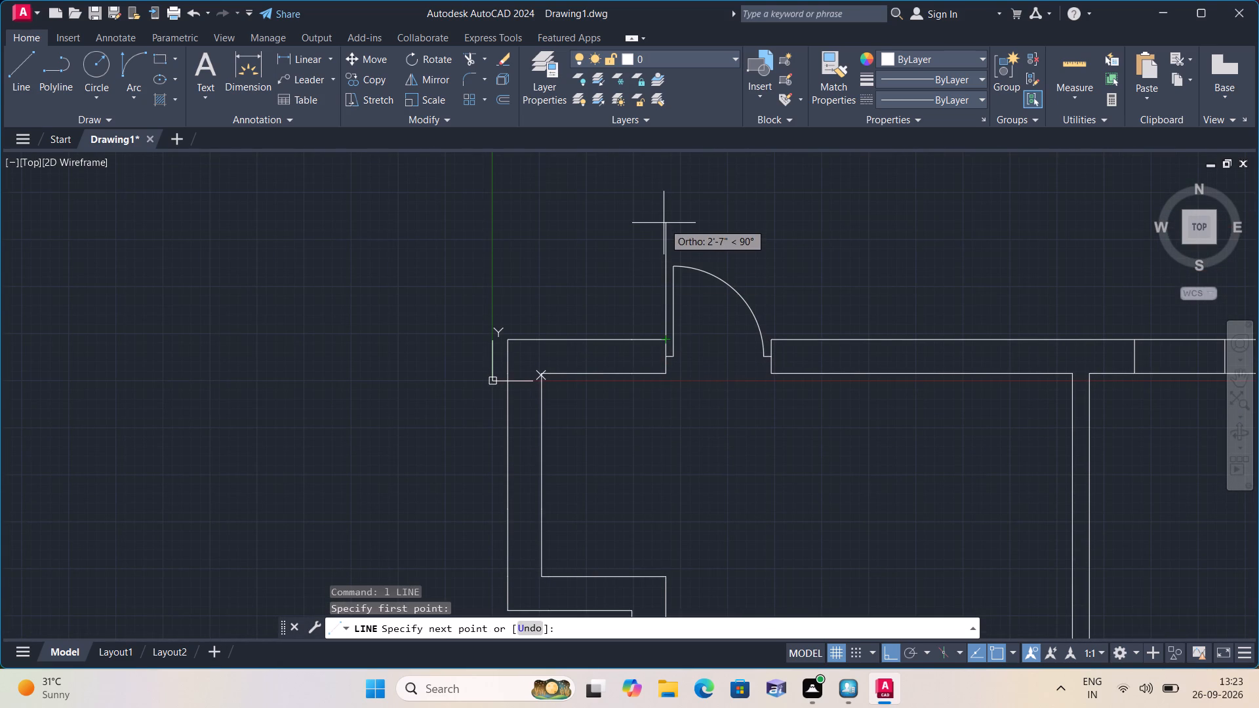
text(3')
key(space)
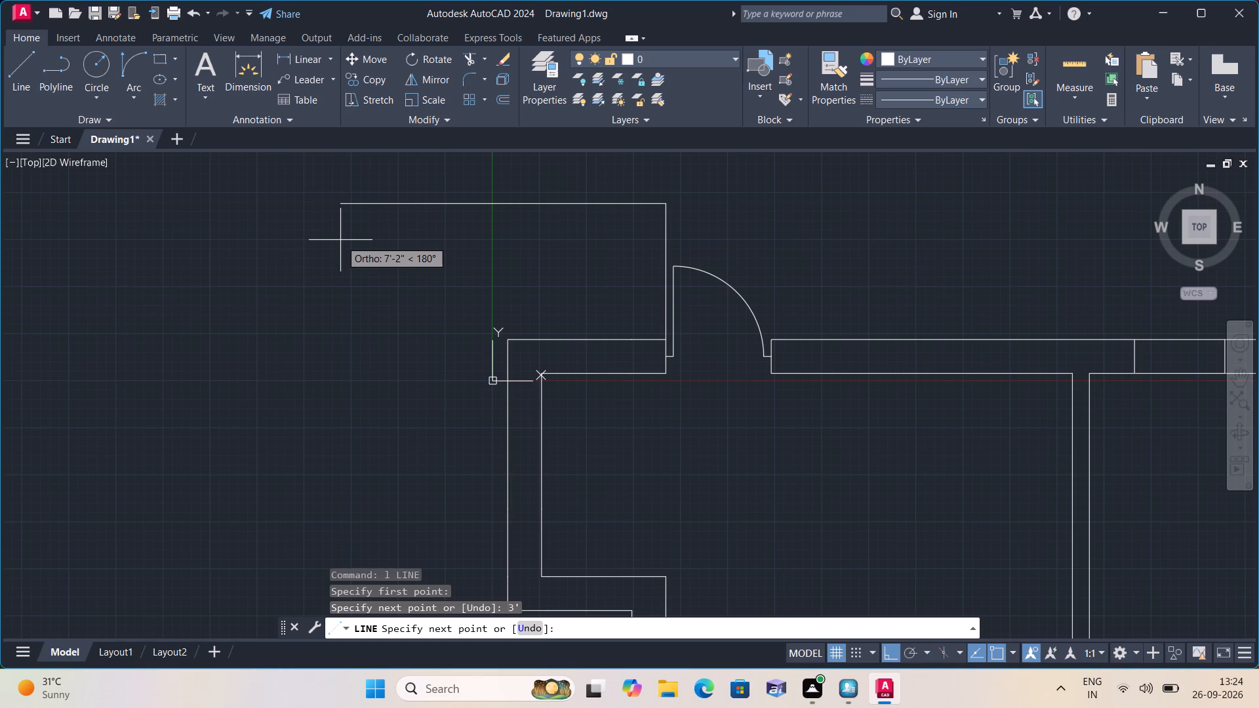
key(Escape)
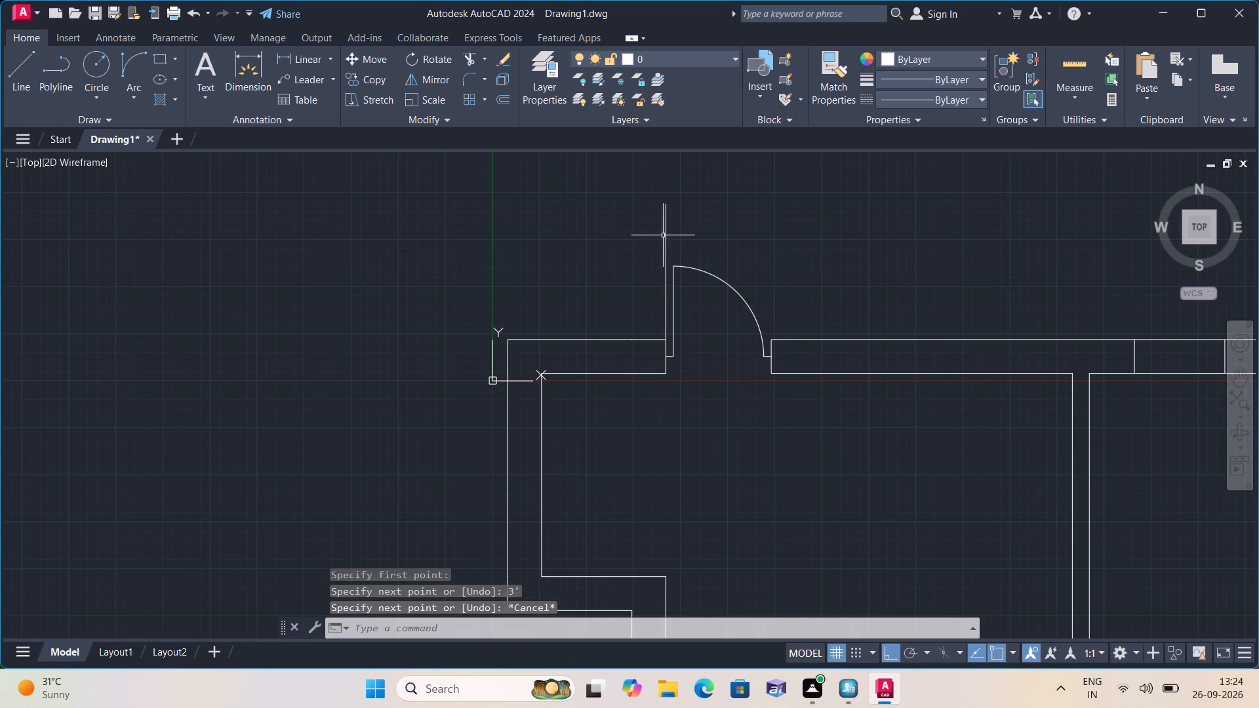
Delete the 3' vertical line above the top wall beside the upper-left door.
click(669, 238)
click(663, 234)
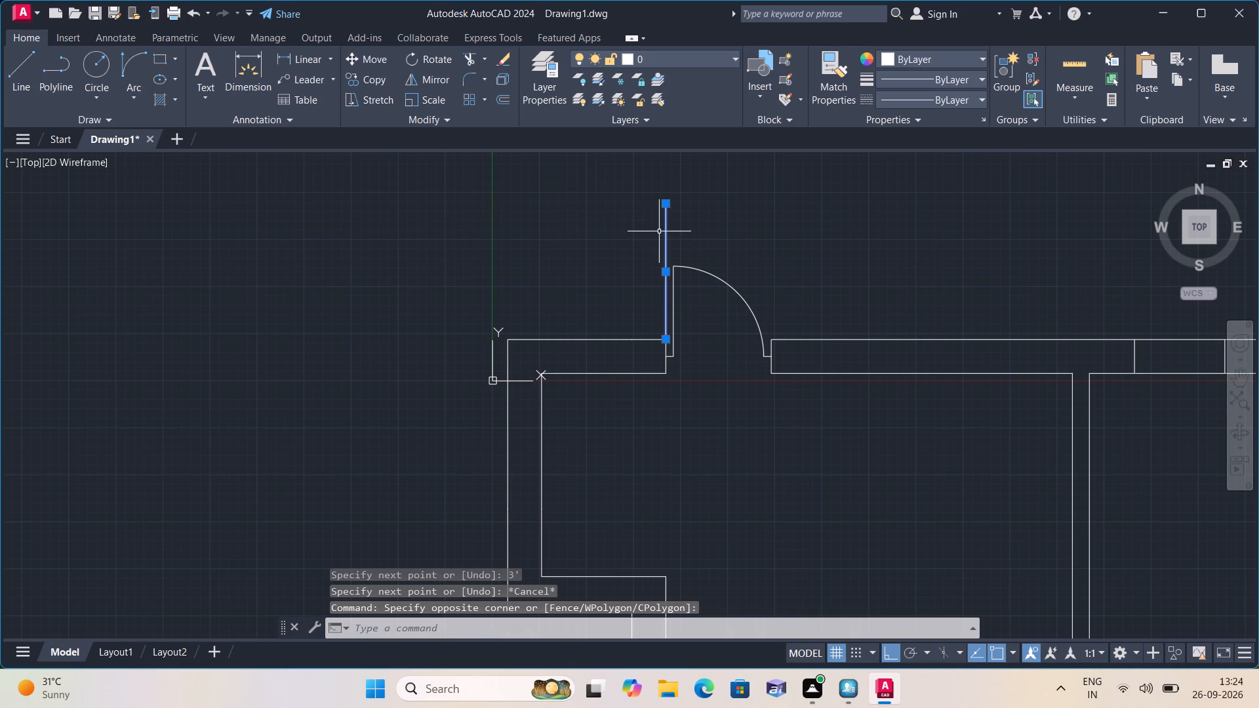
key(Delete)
Draw a 2' line upward from the top wall's outer corner beside the upper-left door and a horizontal line rightward past the door swing.
text(l)
key(space)
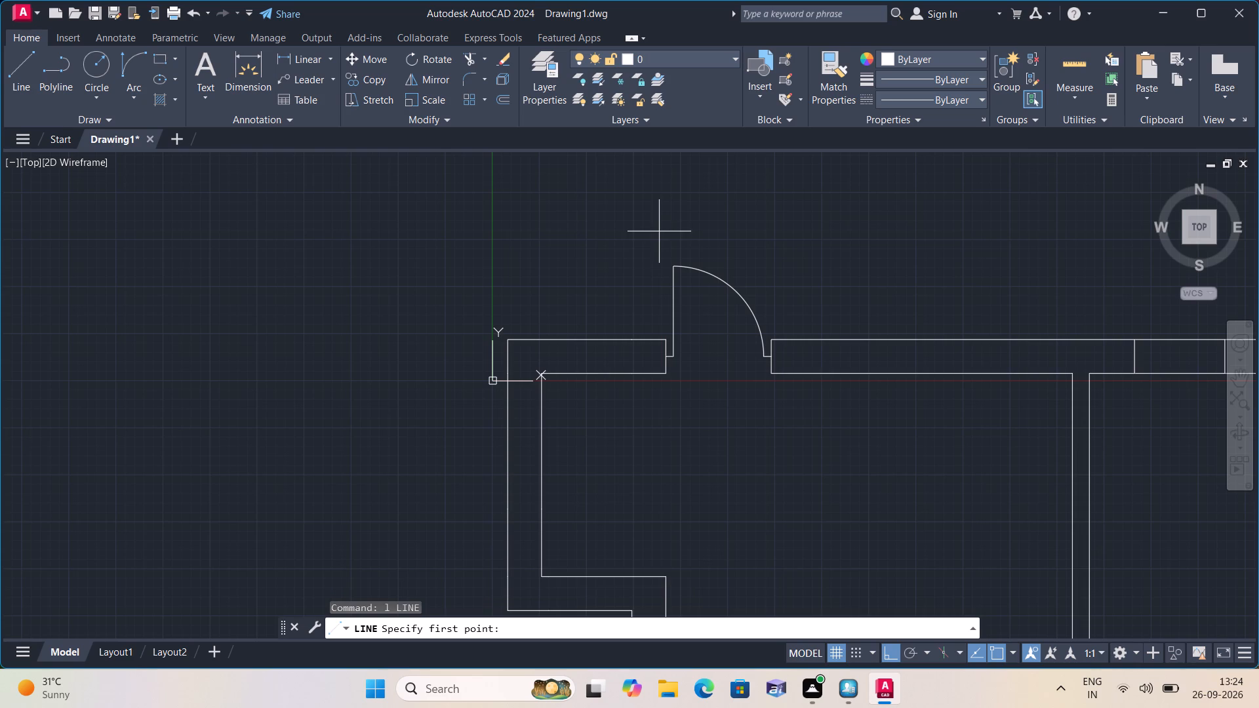
click(668, 341)
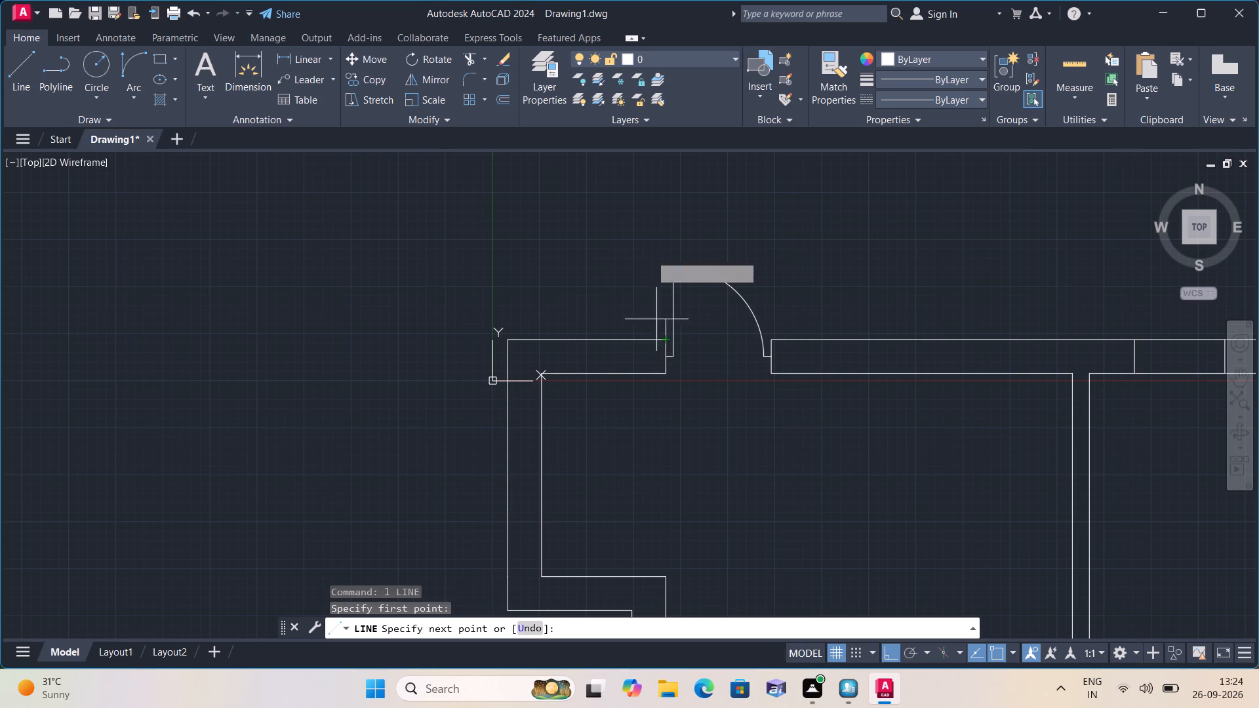
text(2')
key(space)
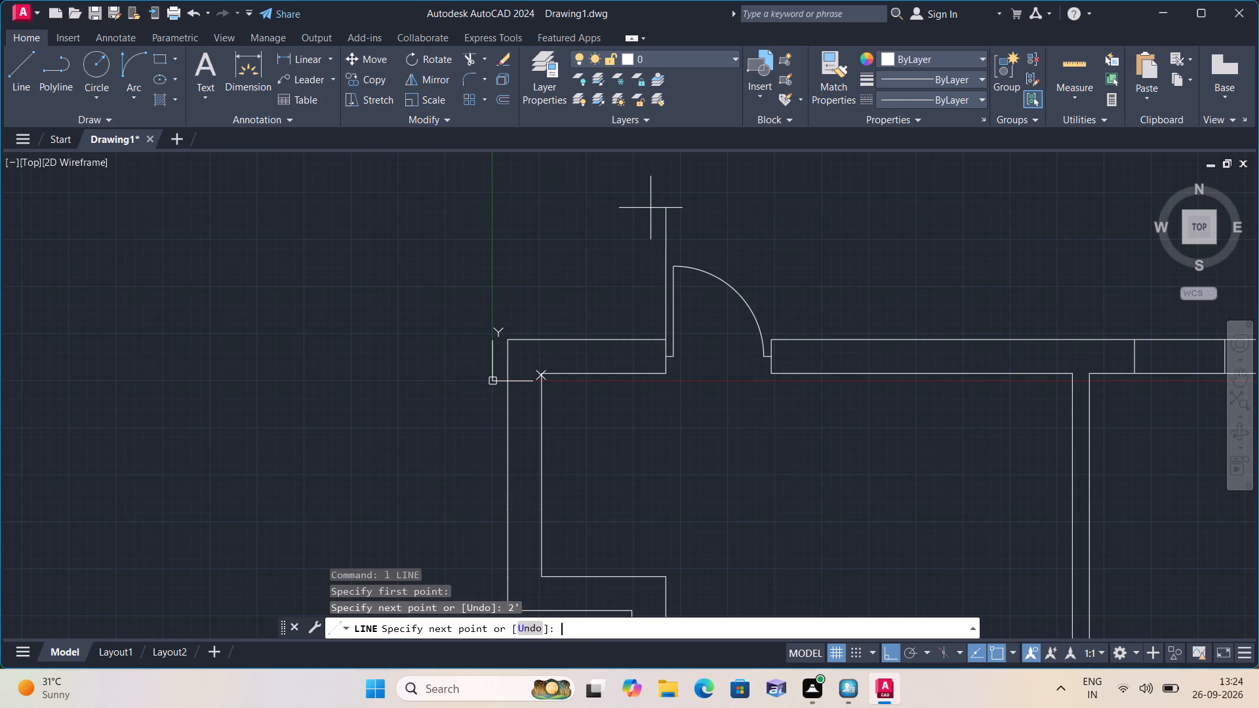
click(978, 208)
key(Escape)
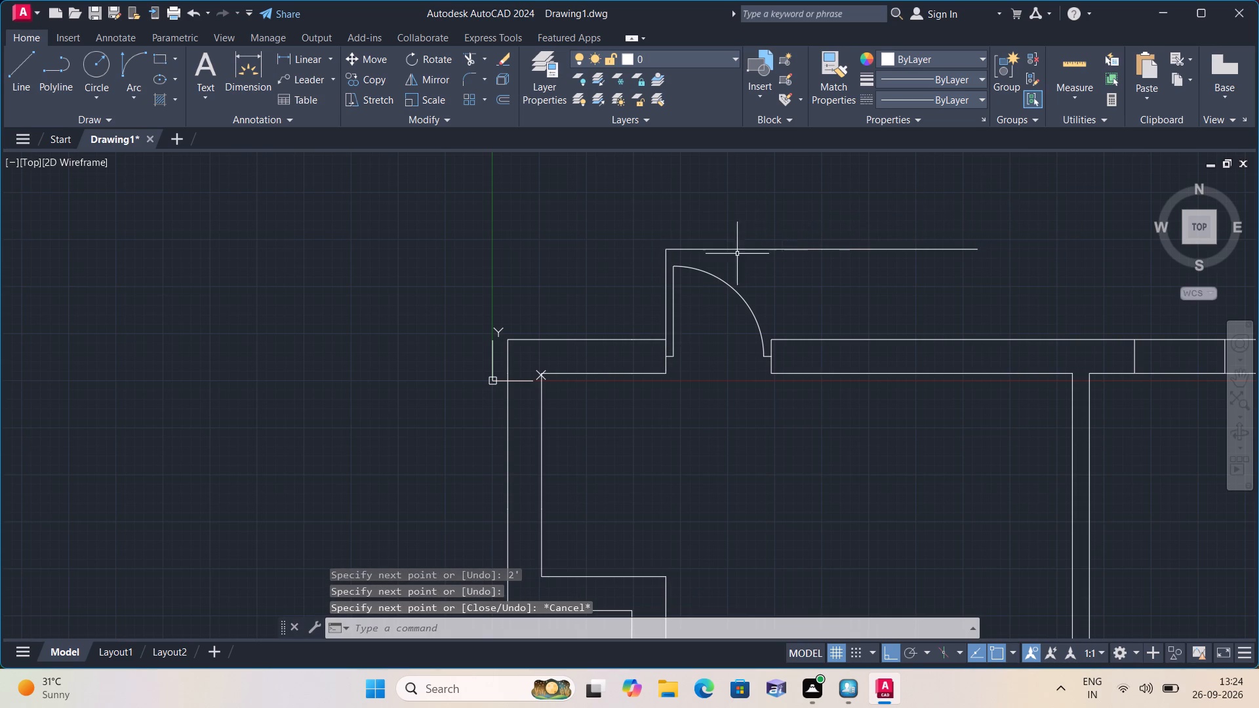
Offset the 2' vertical line and the horizontal line above the door outward by 4.5".
text(offset 4.5")
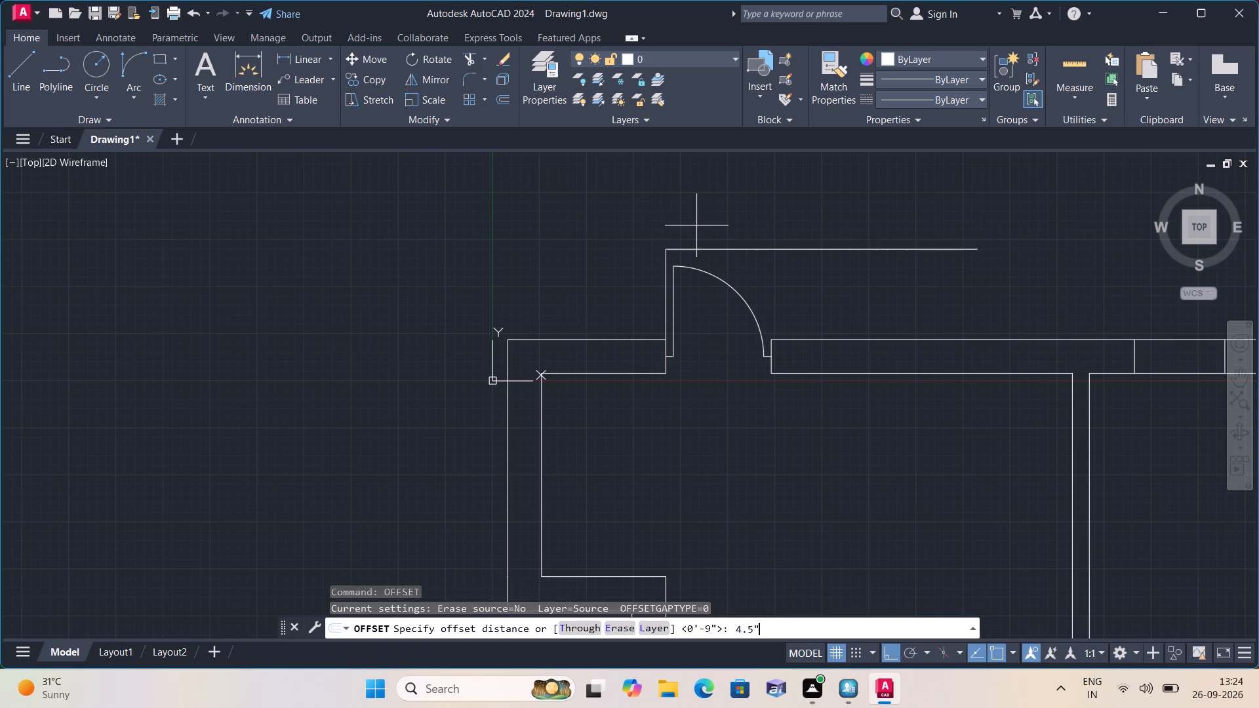
key(space)
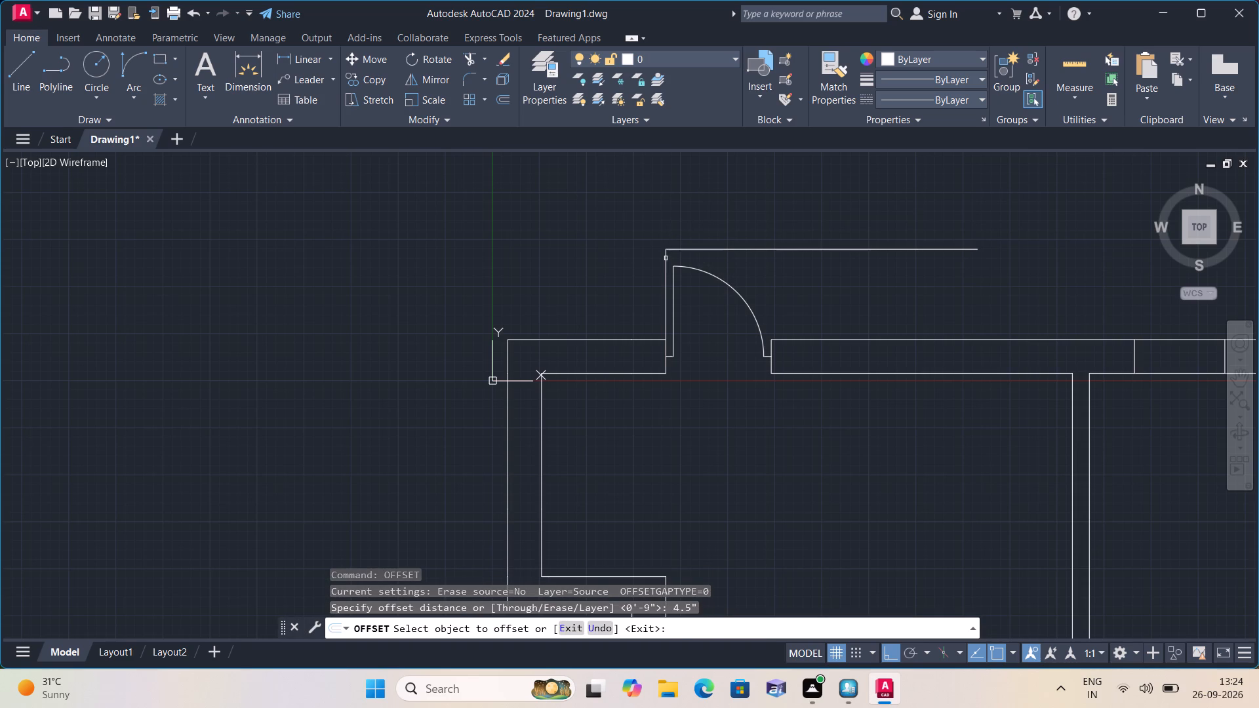
click(666, 258)
click(624, 256)
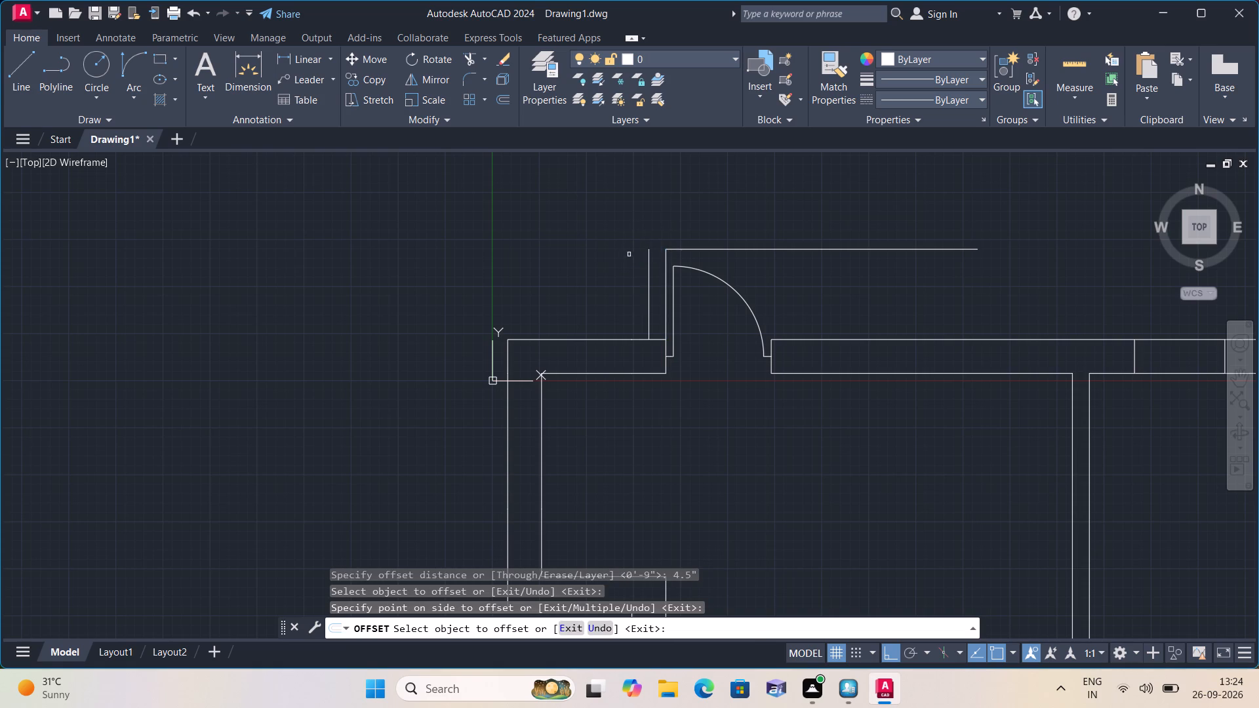
click(679, 246)
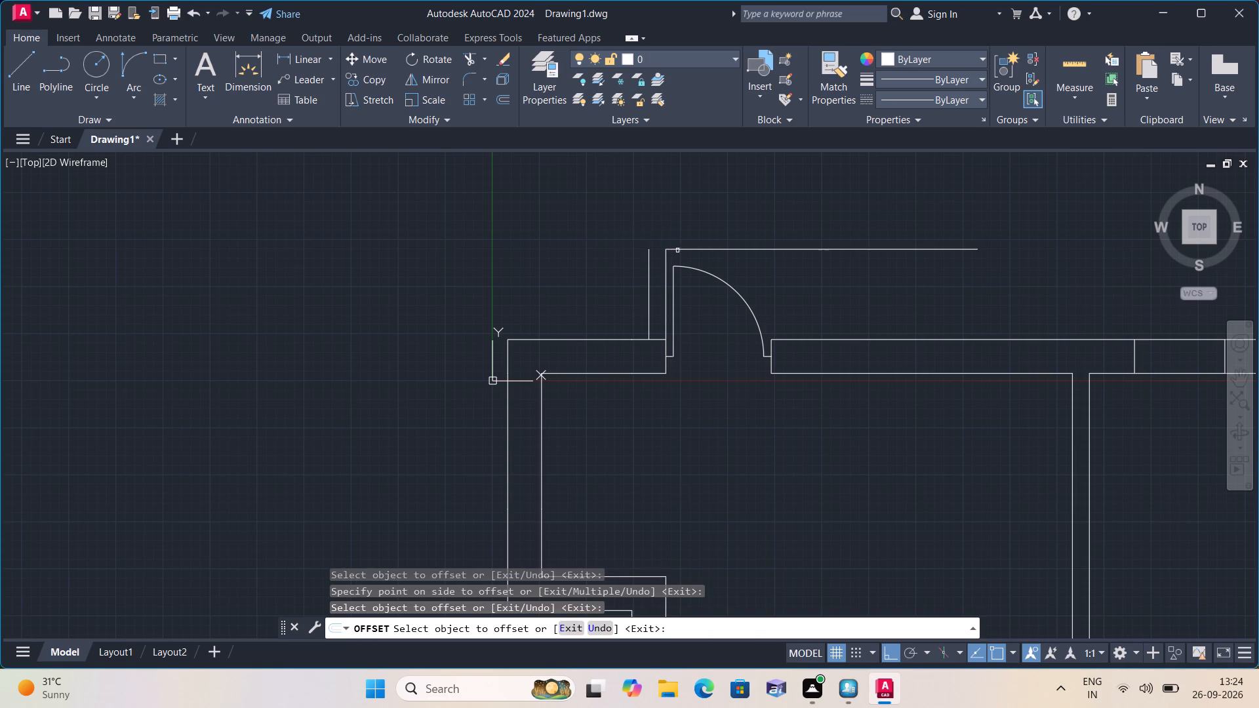
click(677, 251)
click(681, 213)
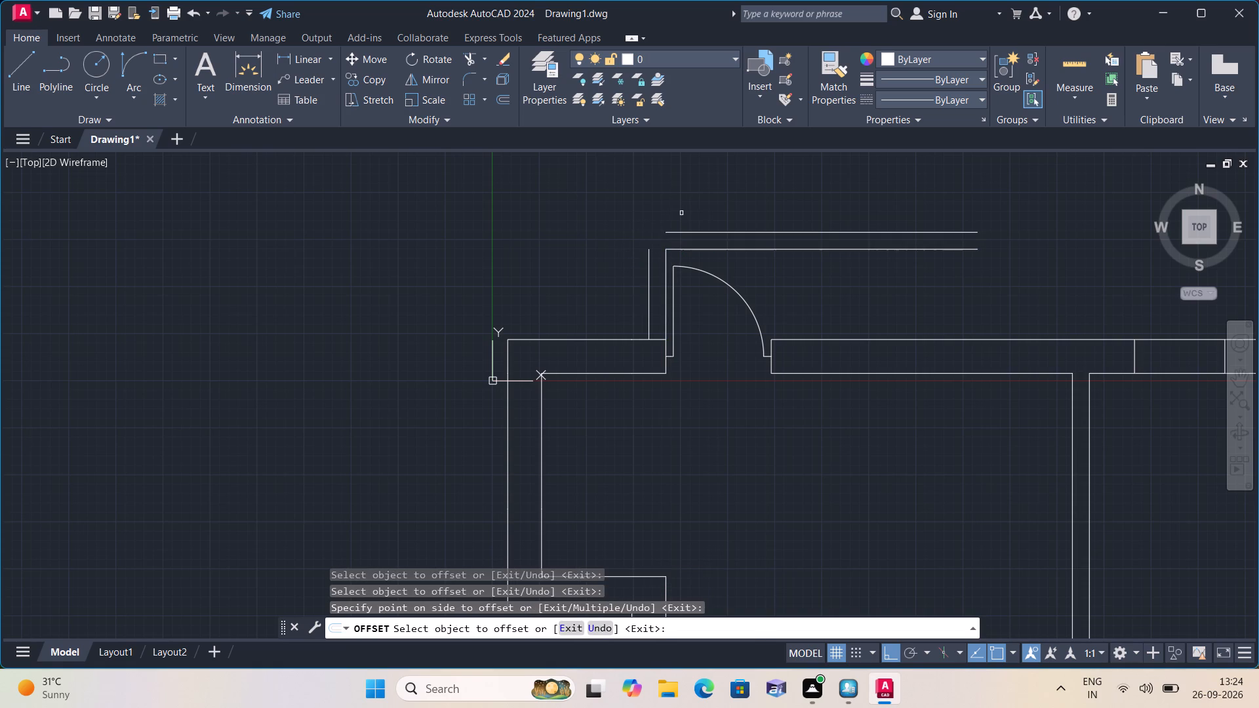
key(Escape)
Trim the top wall's outer line between the two vertical lines of the new 4.5" wall.
text(tr)
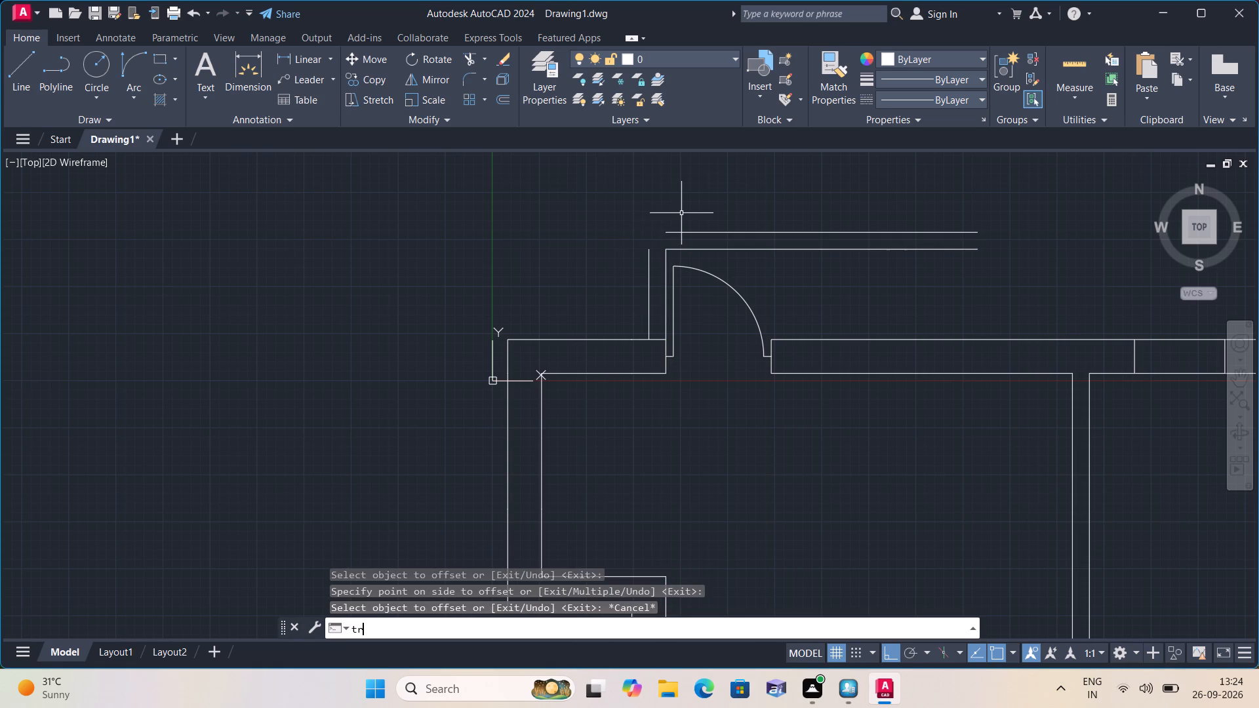
text(im)
key(space)
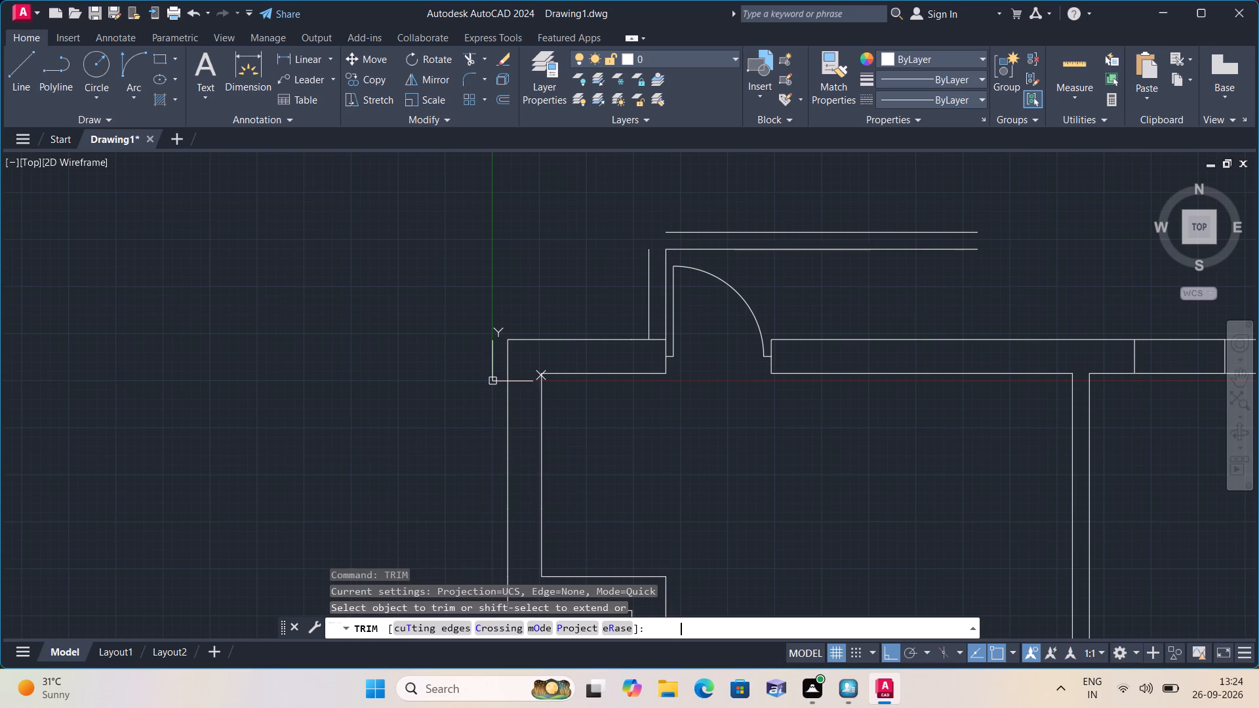
click(657, 338)
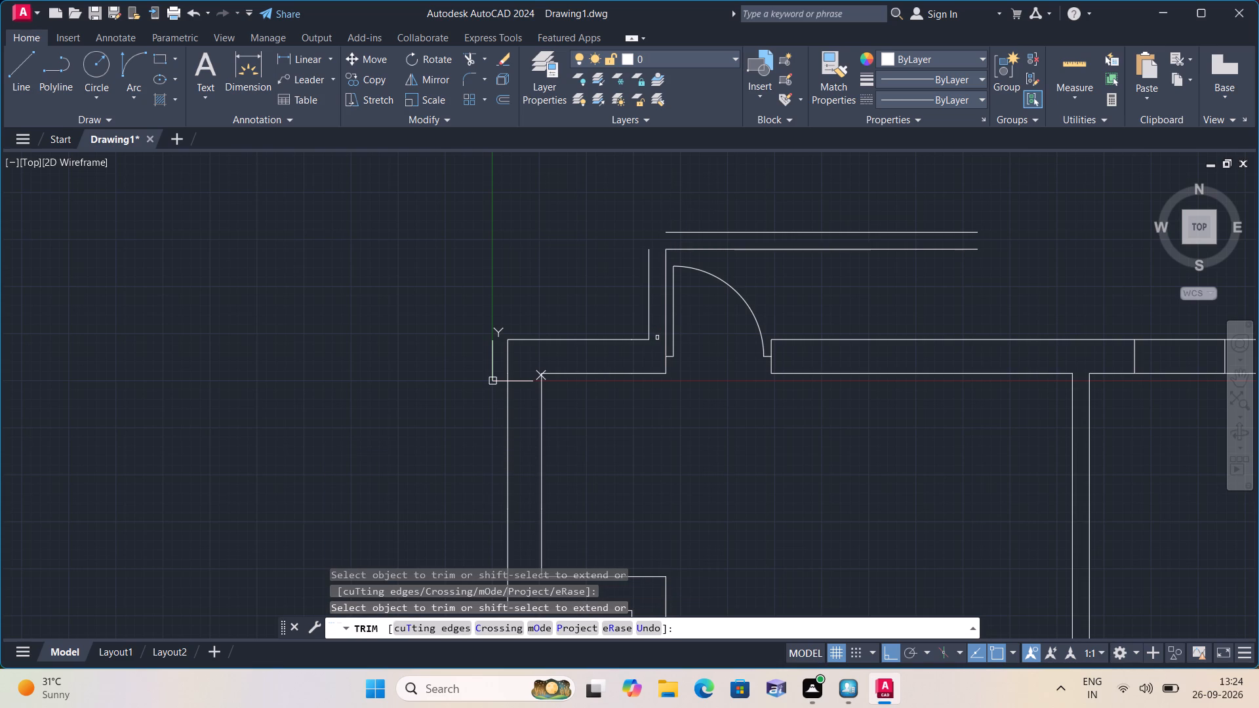
key(Escape)
Close the new wall's outer corner with lines from the offset vertical's top end up and across to the offset horizontal's end.
text(l)
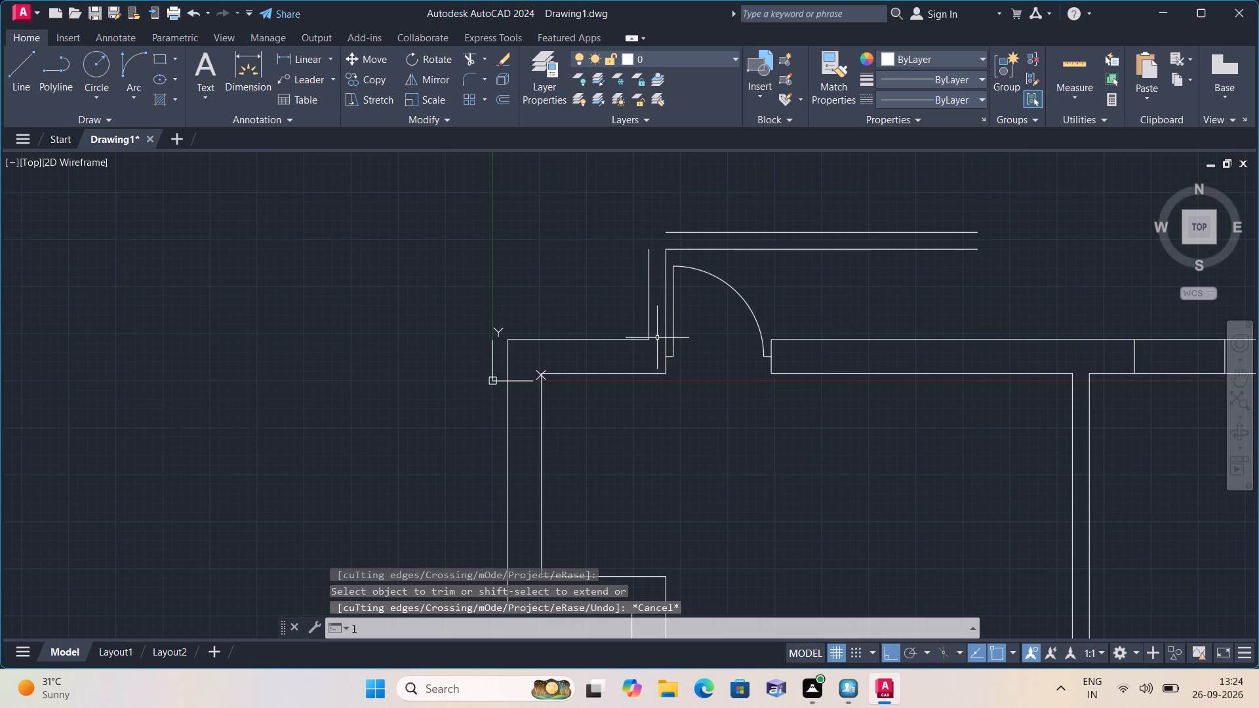
key(space)
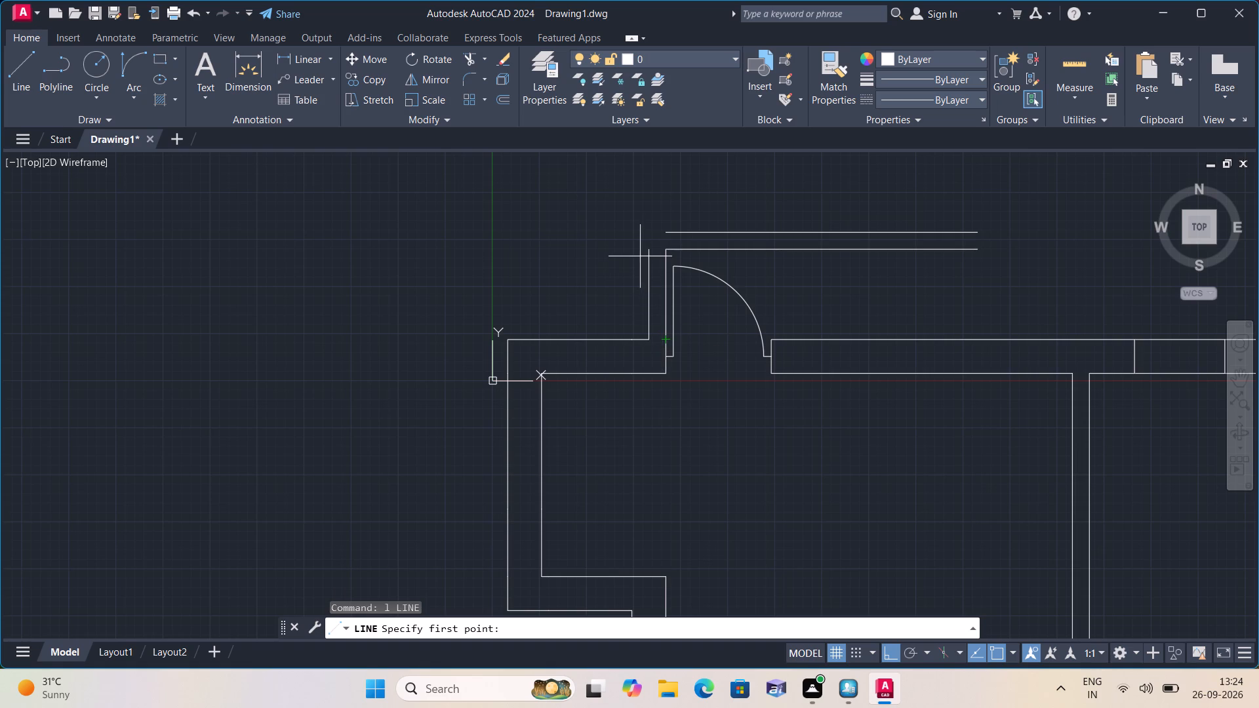
click(650, 251)
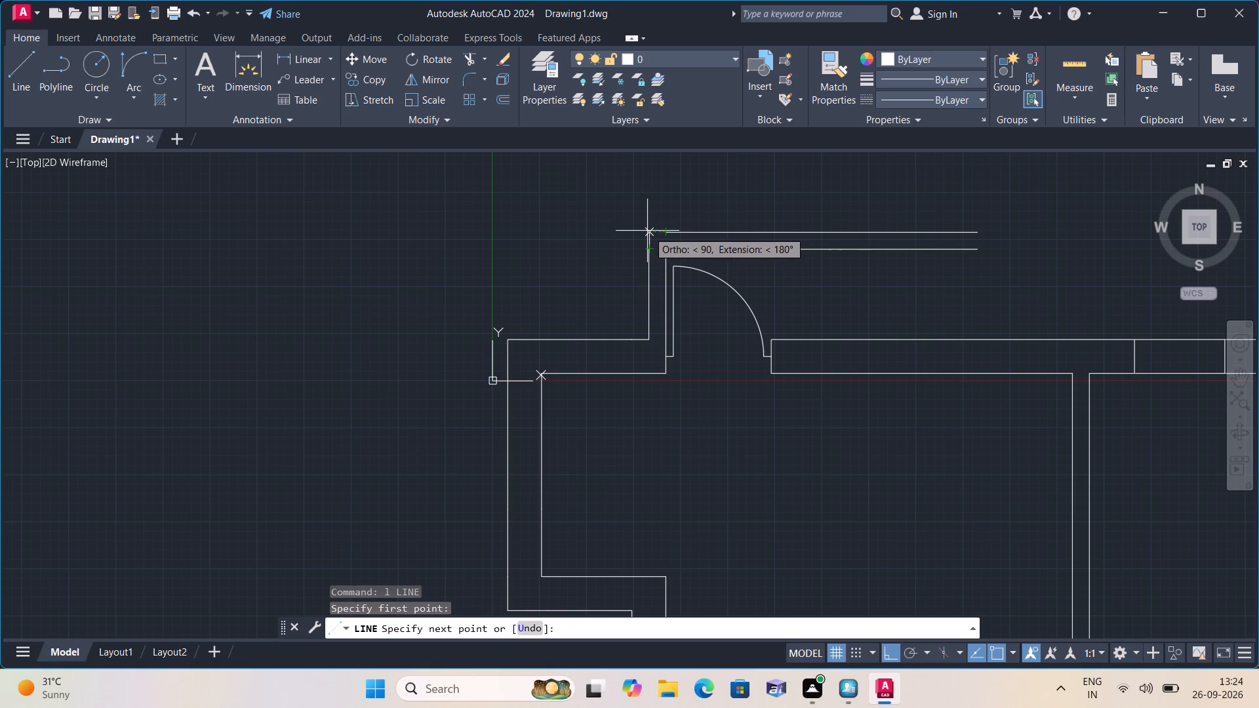
click(649, 231)
click(665, 231)
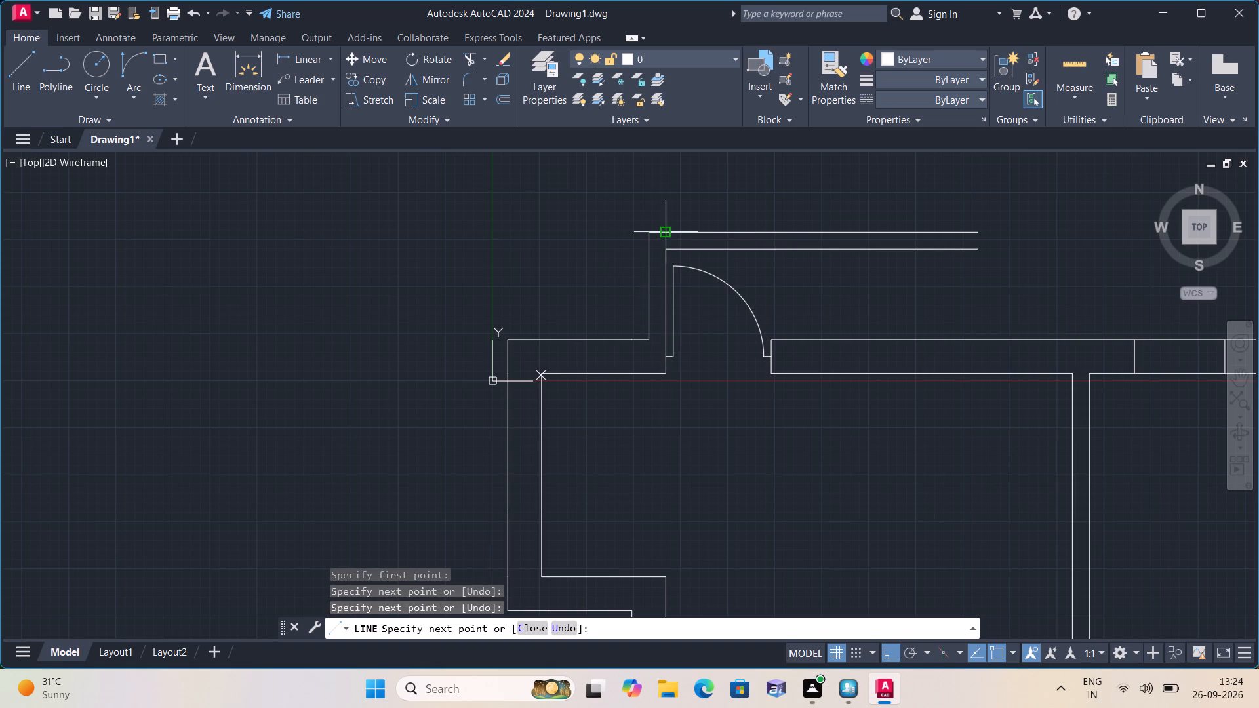
key(Escape)
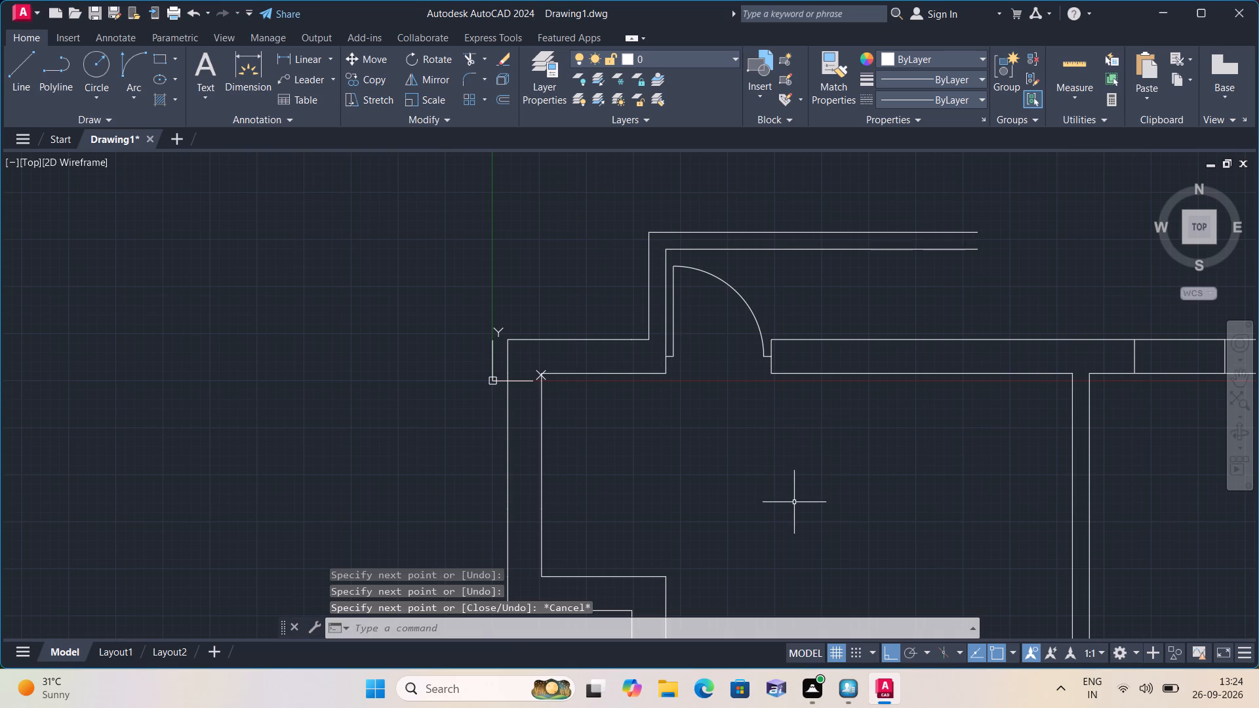
scroll(794, 502, down, 3)
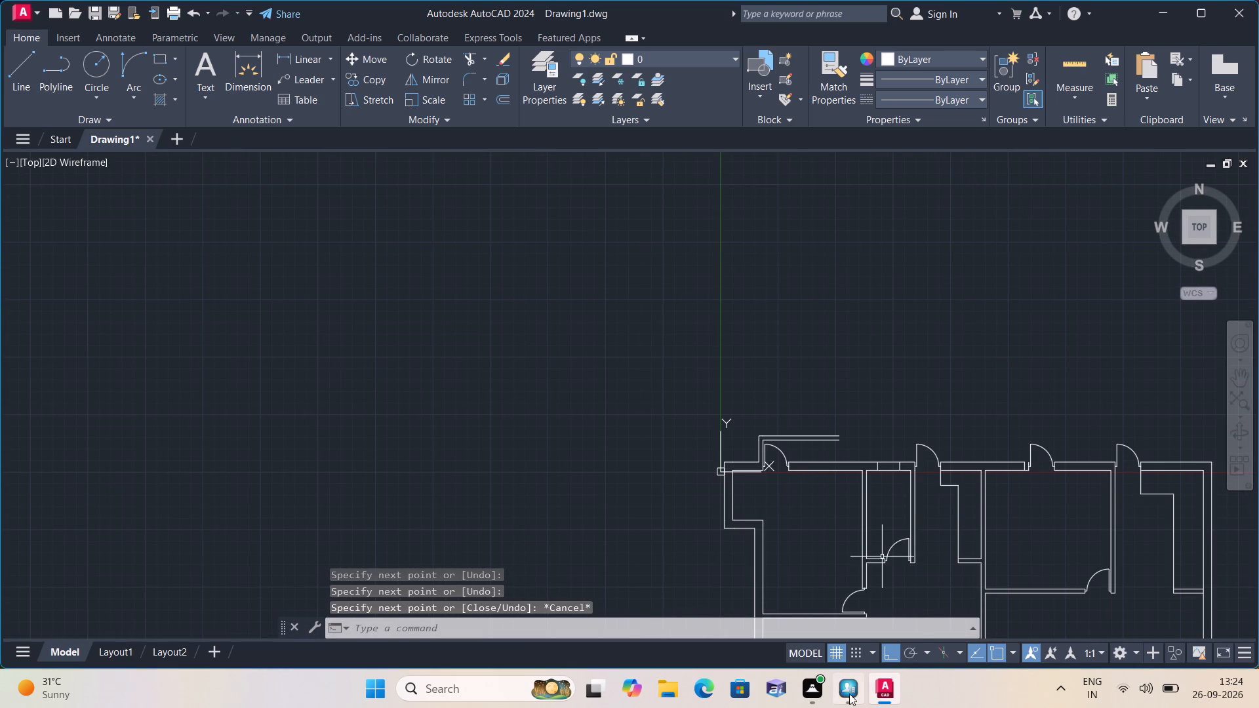
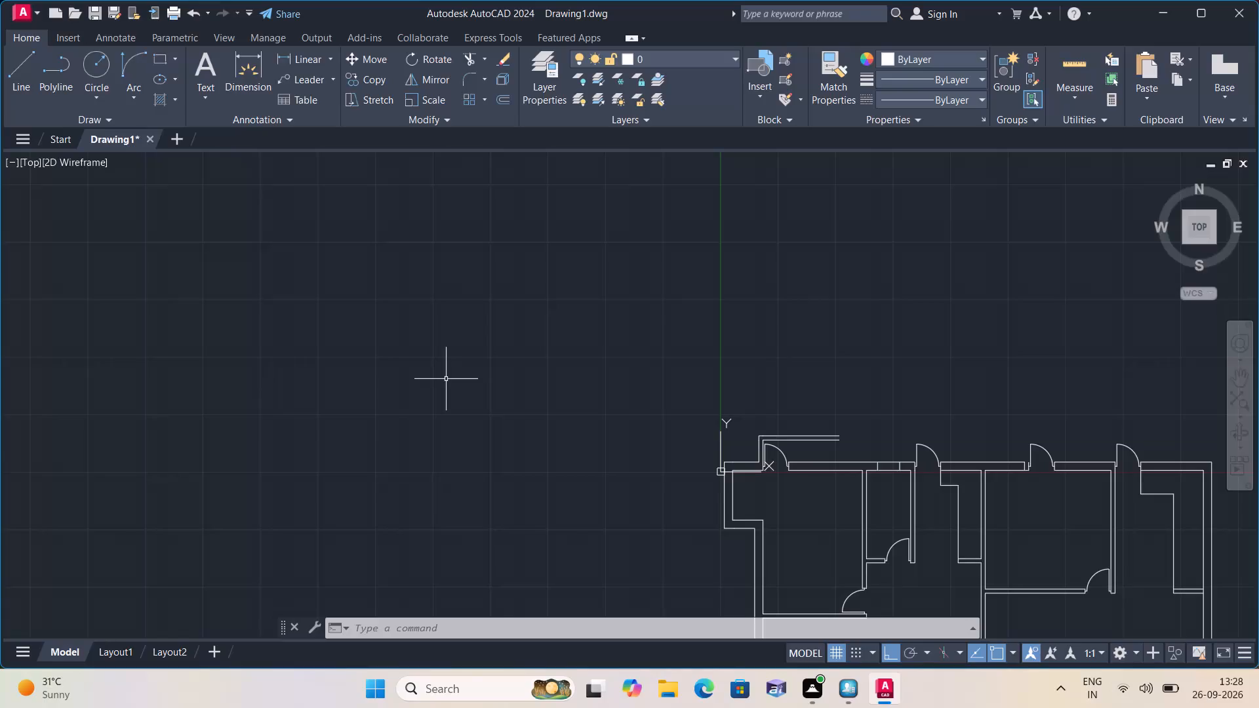
Draw a line from the building's upper-right inner wall corner up across the top wall and 2' beyond its outer line.
middle_drag(445, 379, 395, 449)
scroll(444, 379, down, 1)
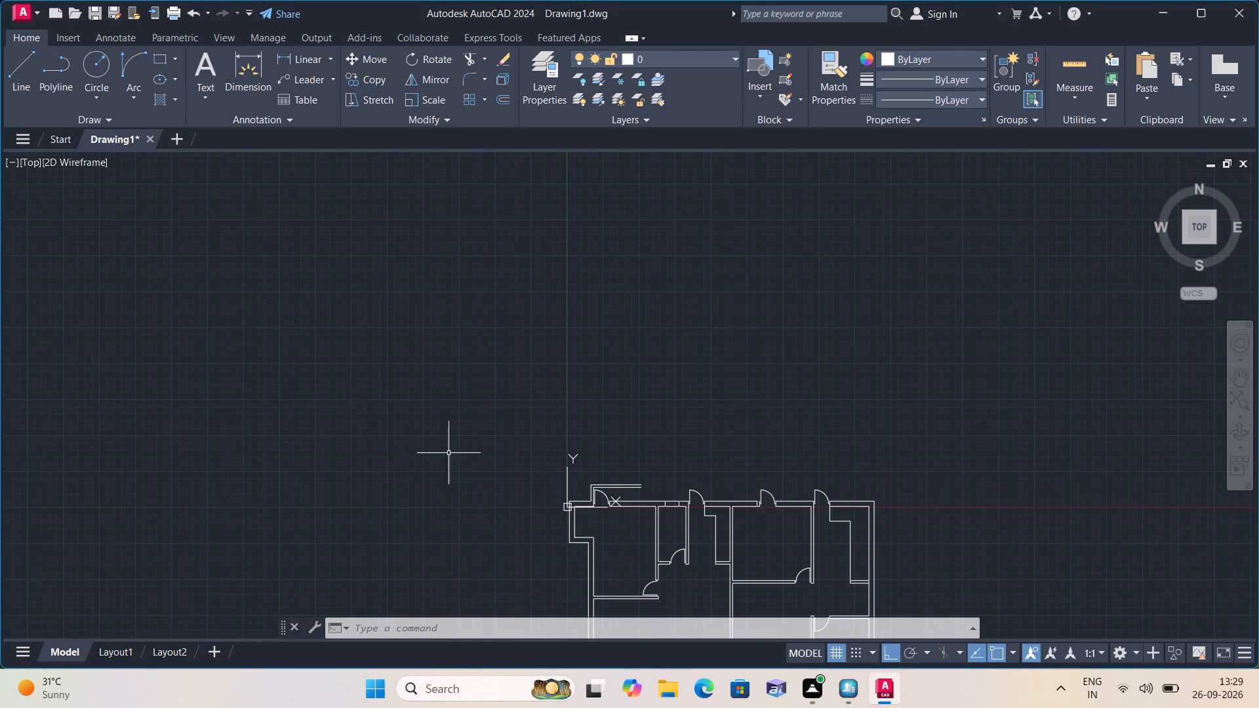
scroll(444, 454, up, 2)
scroll(728, 521, up, 1)
scroll(814, 557, up, 1)
middle_drag(814, 557, 637, 507)
scroll(808, 555, down, 1)
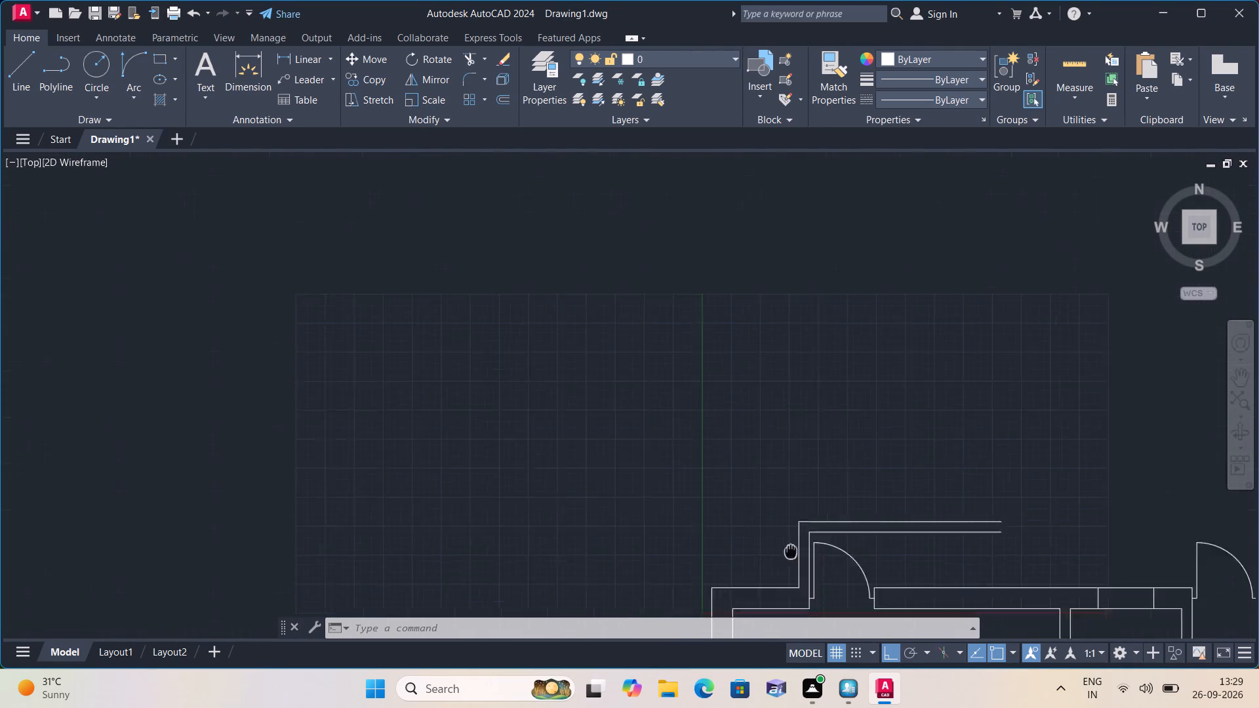
middle_drag(637, 507, 398, 448)
scroll(593, 488, up, 1)
middle_drag(584, 485, 209, 587)
scroll(466, 507, down, 1)
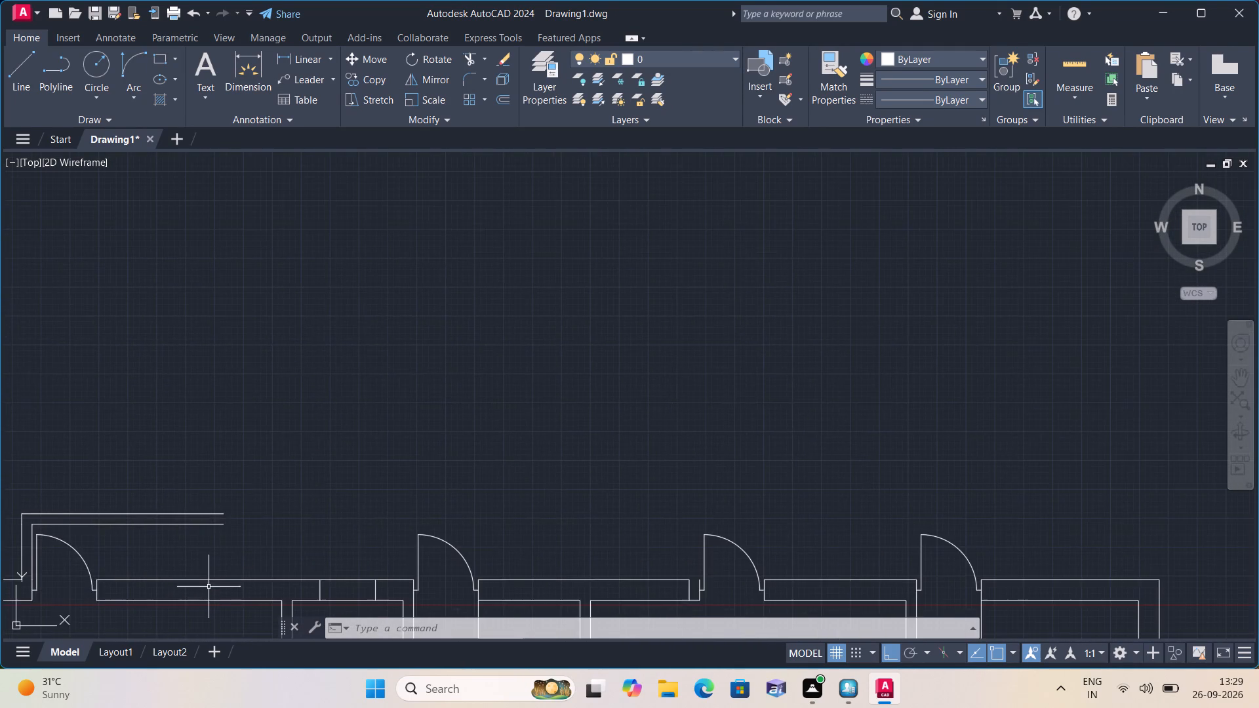
scroll(209, 585, down, 1)
middle_drag(209, 585, 279, 491)
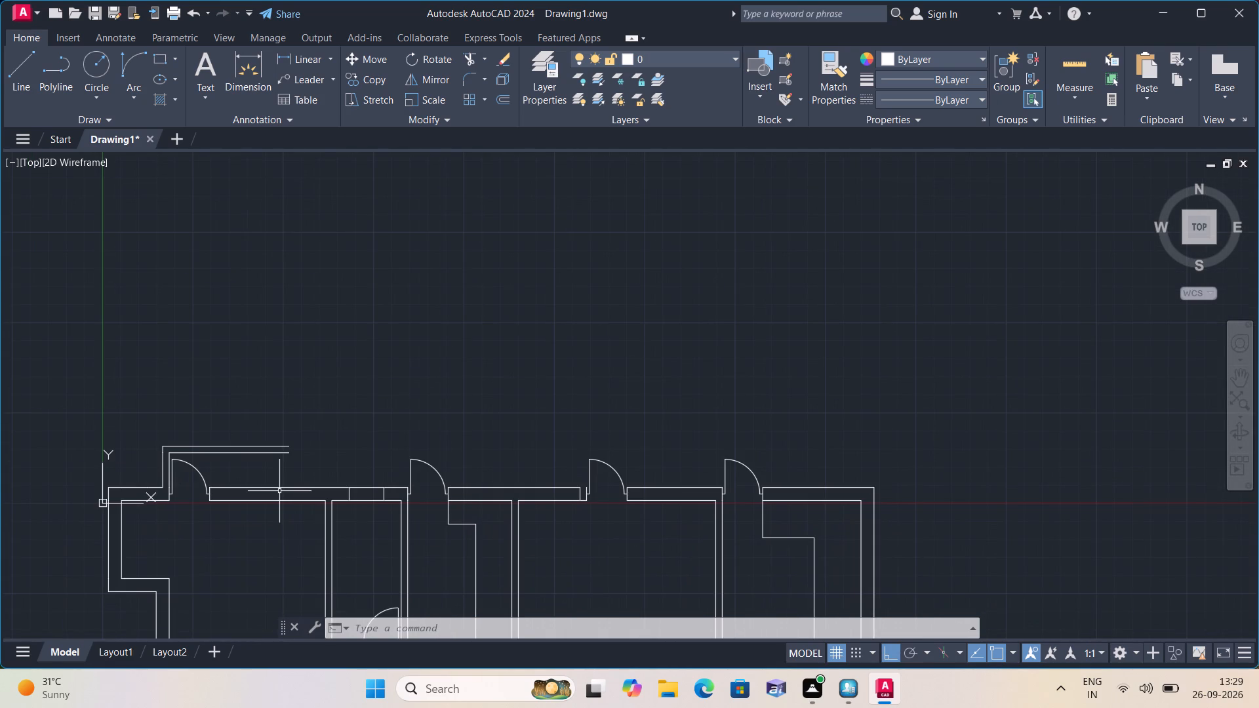
text(l)
key(space)
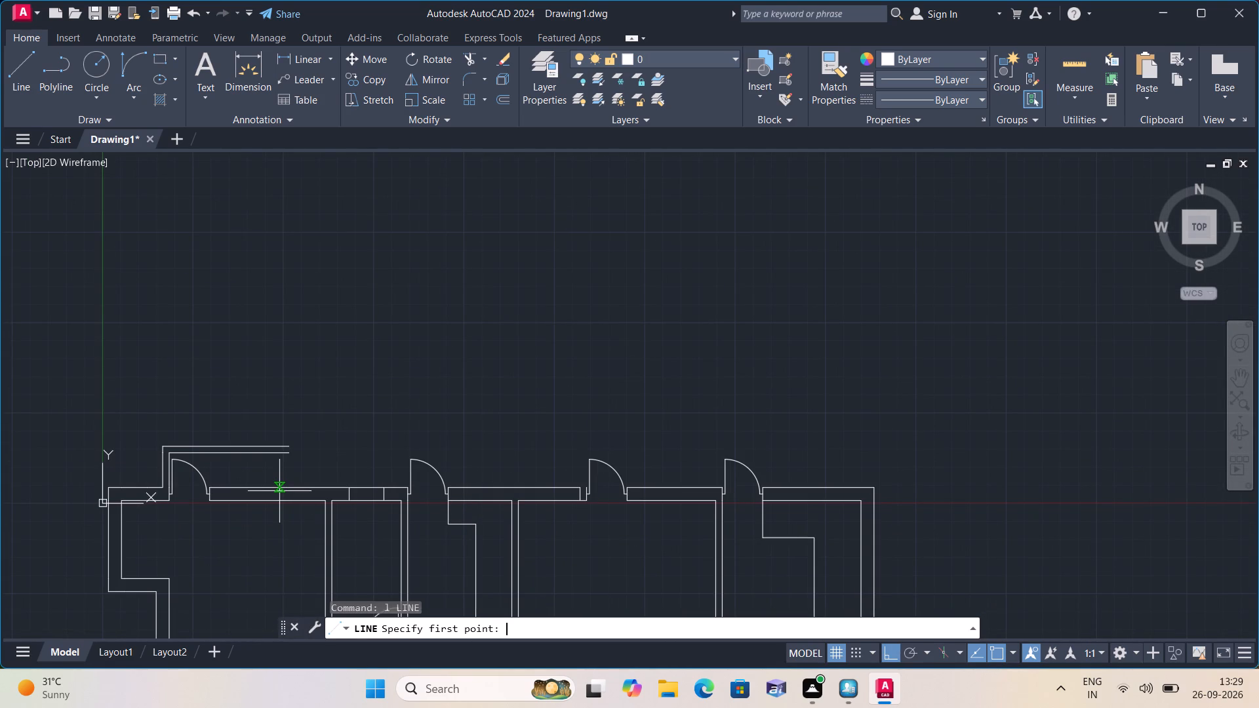
scroll(801, 495, up, 1)
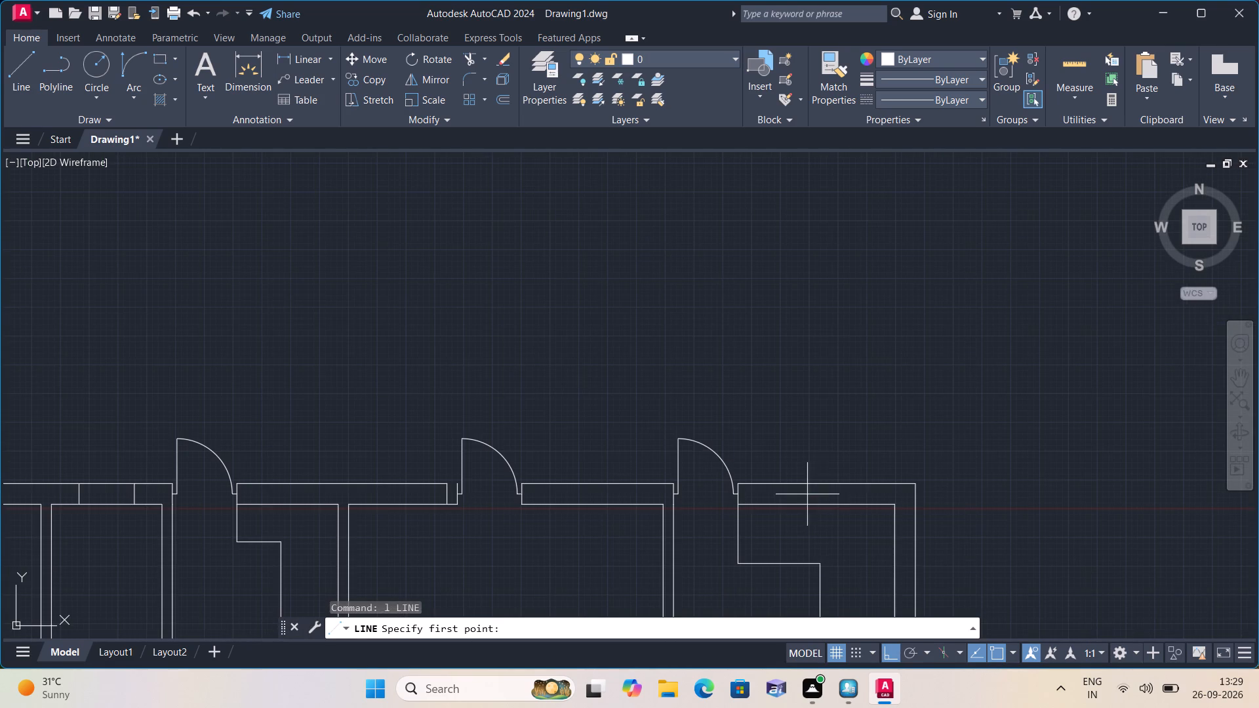
click(894, 503)
click(891, 484)
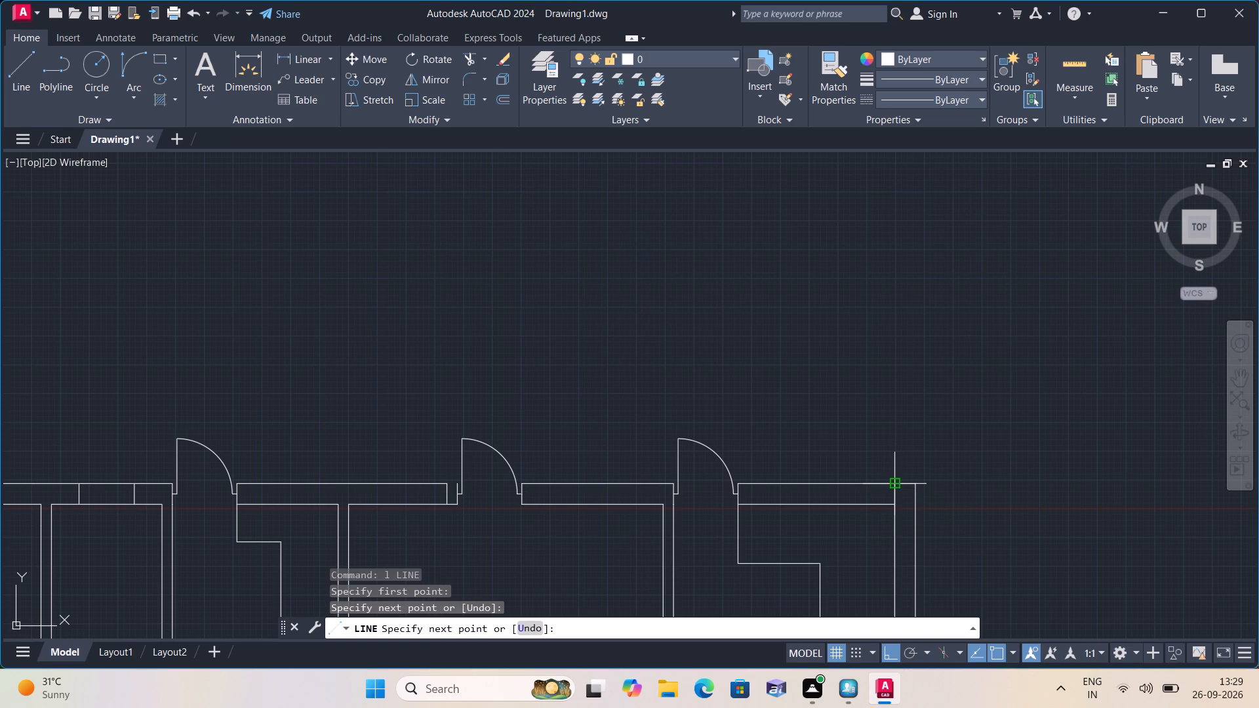
click(891, 484)
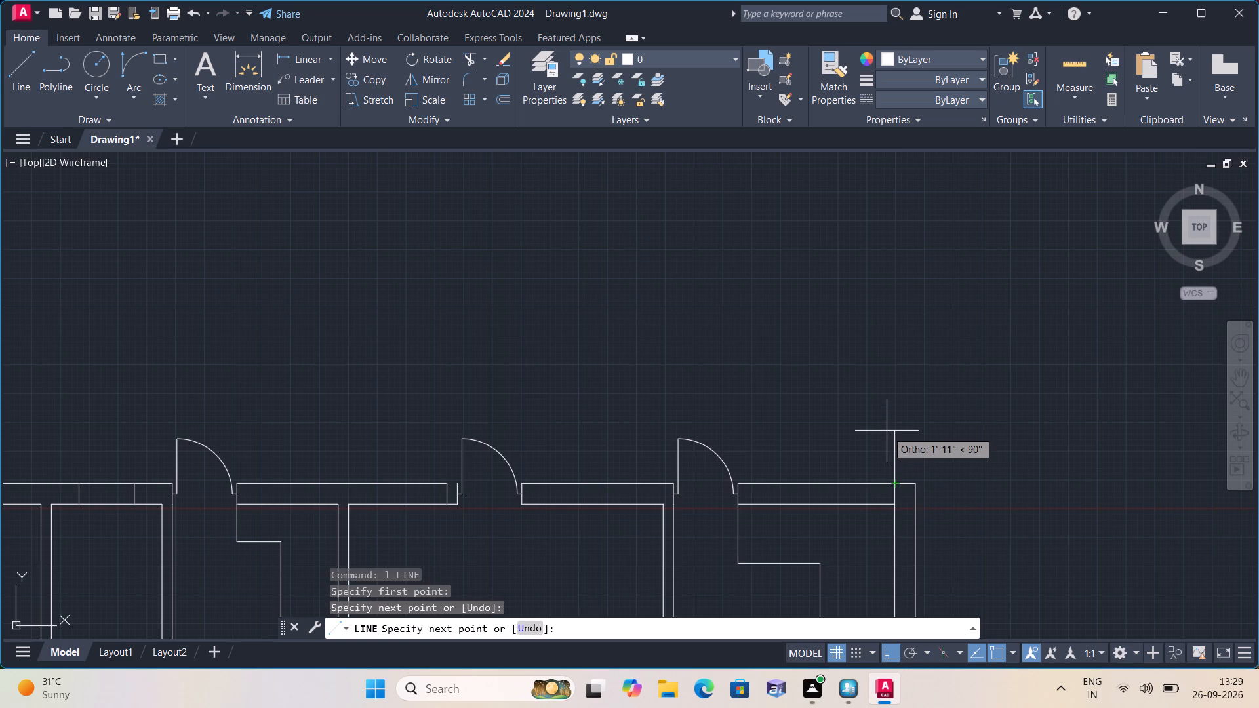
text(2')
key(space)
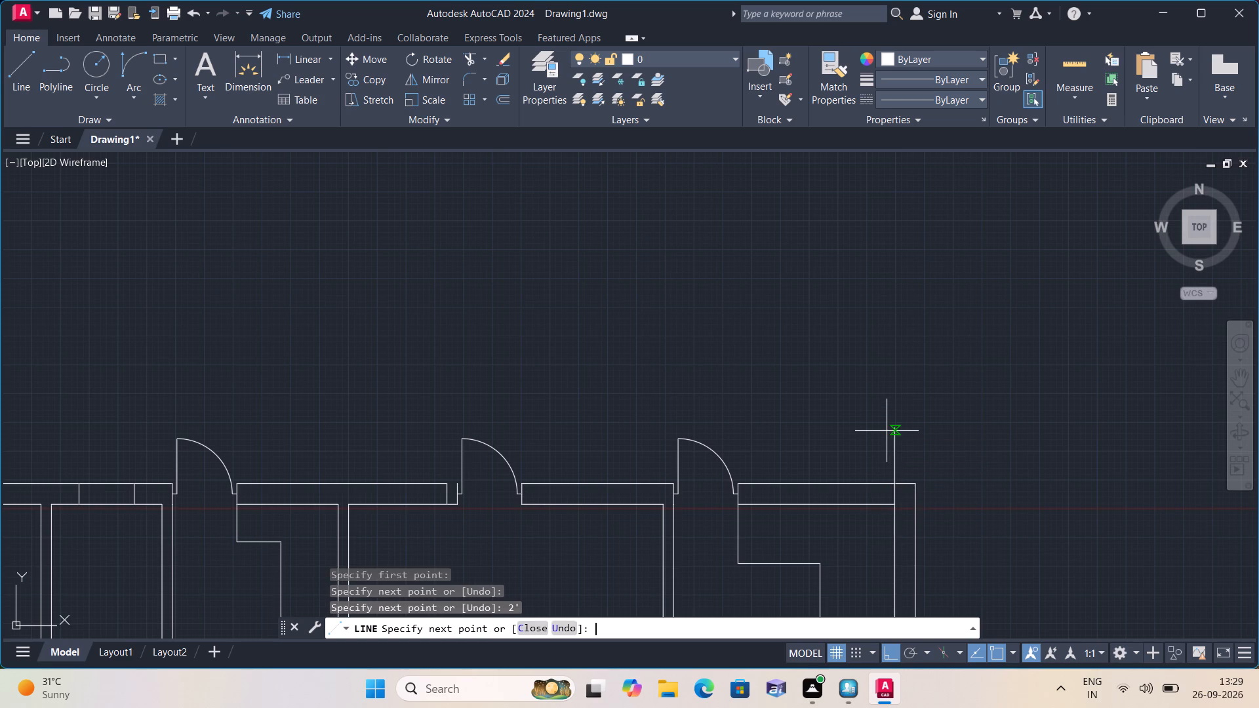
Continue the line horizontally left to the end of the new wall's inner line above the upper-left door.
middle_drag(72, 416, 354, 437)
scroll(257, 433, down, 1)
scroll(279, 437, up, 1)
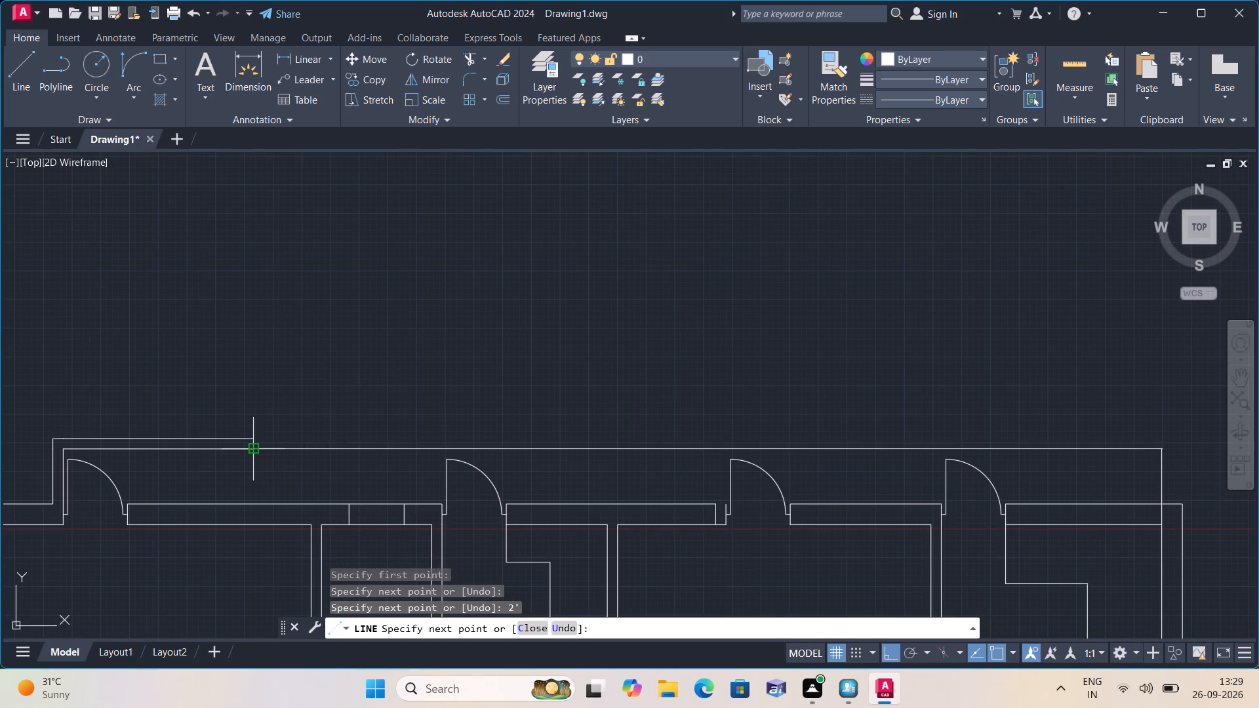
click(256, 451)
key(space)
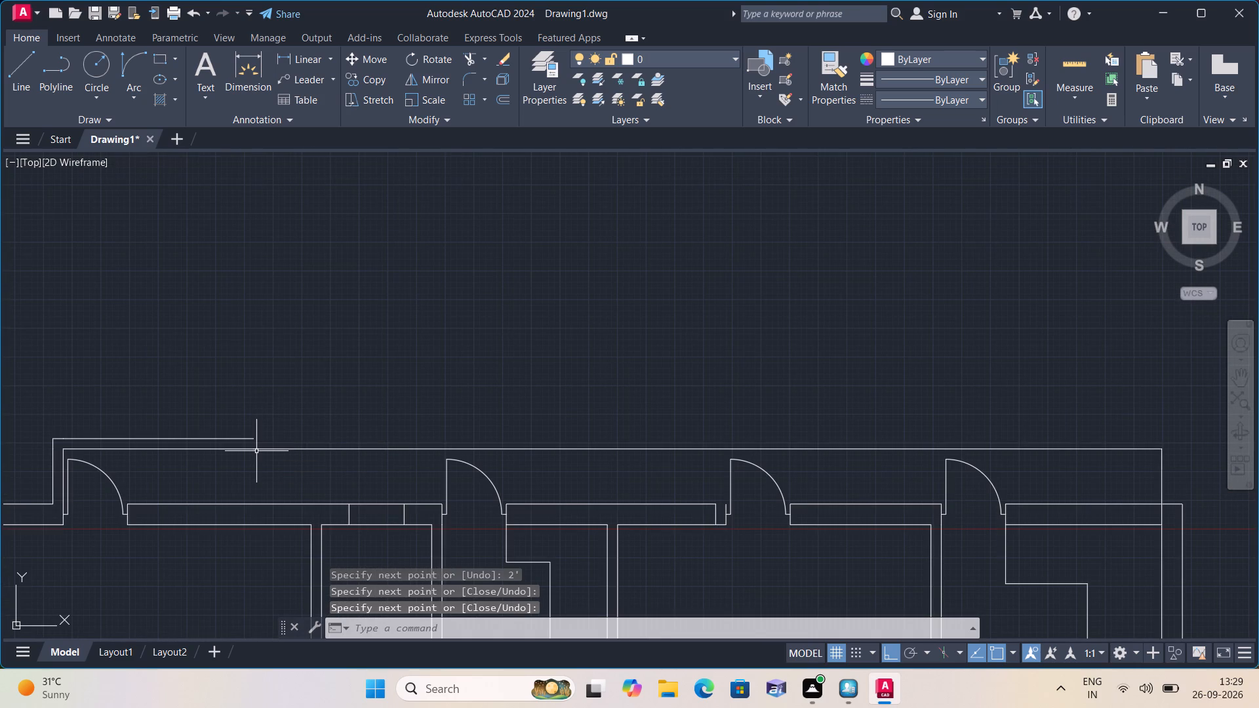
Extend the new wall's outer line right to above the building's upper-right outer corner and down to that corner.
text(l)
key(space)
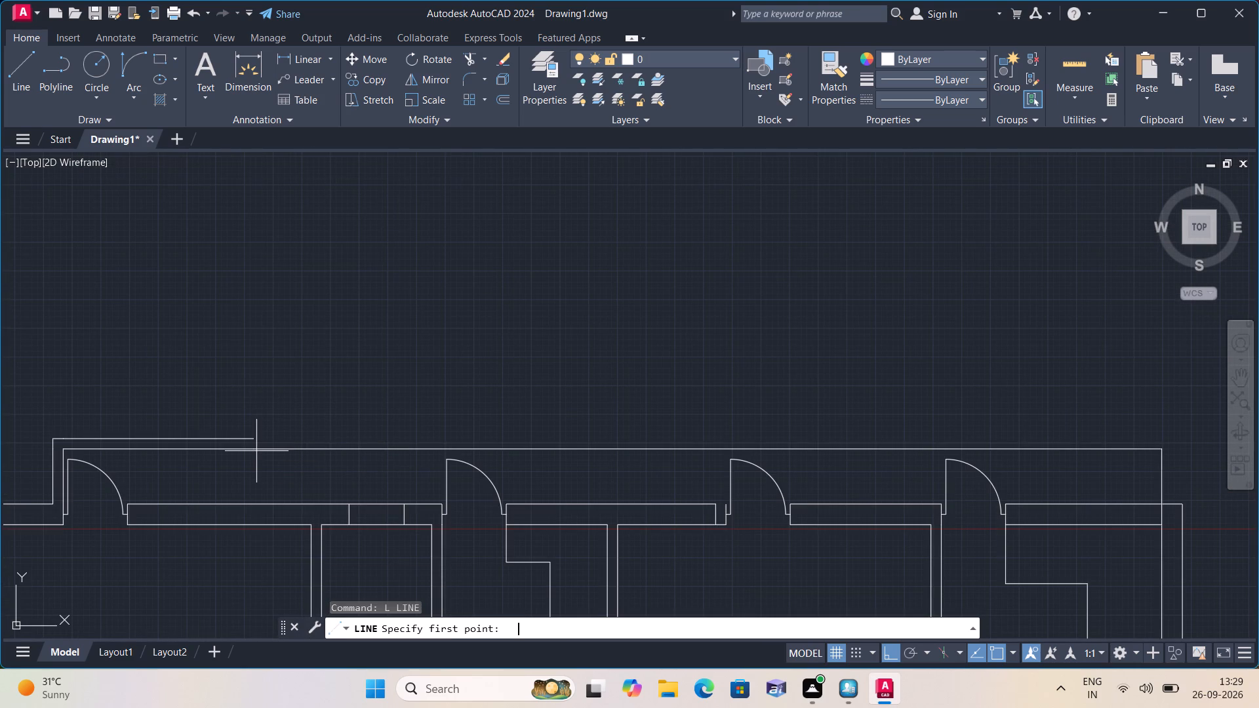
click(251, 437)
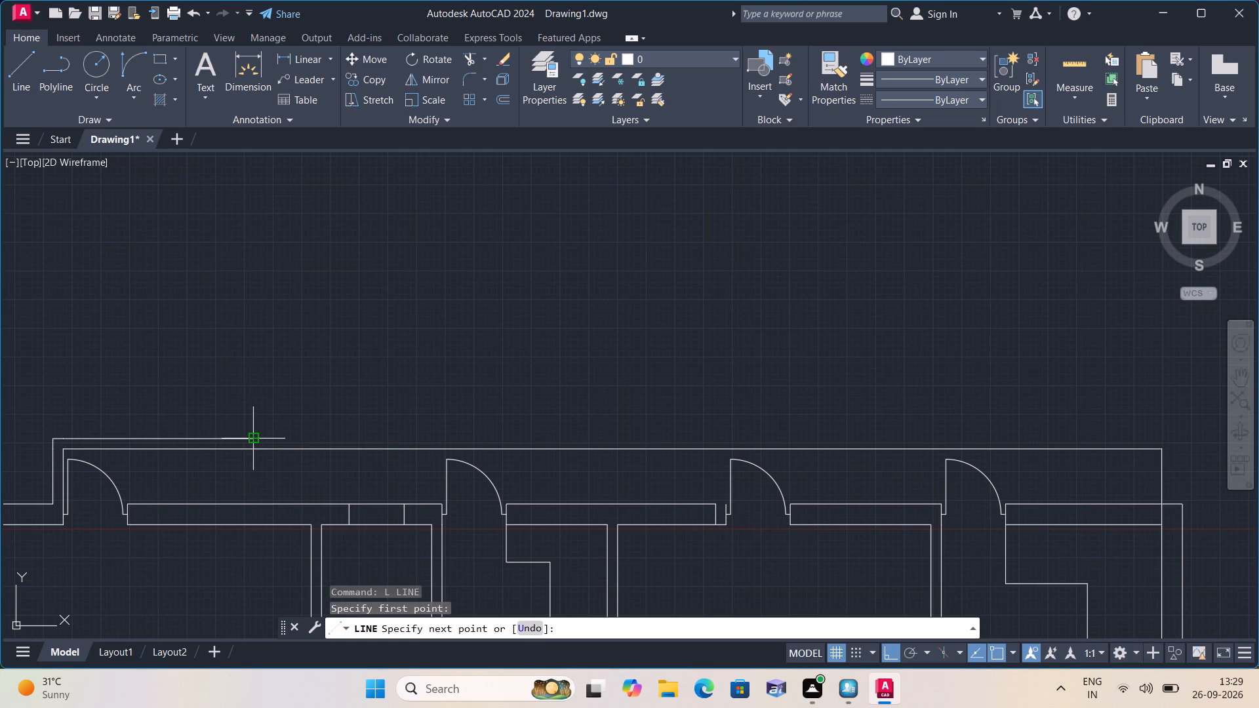
middle_drag(816, 400, 400, 393)
scroll(793, 399, down, 1)
scroll(563, 415, up, 2)
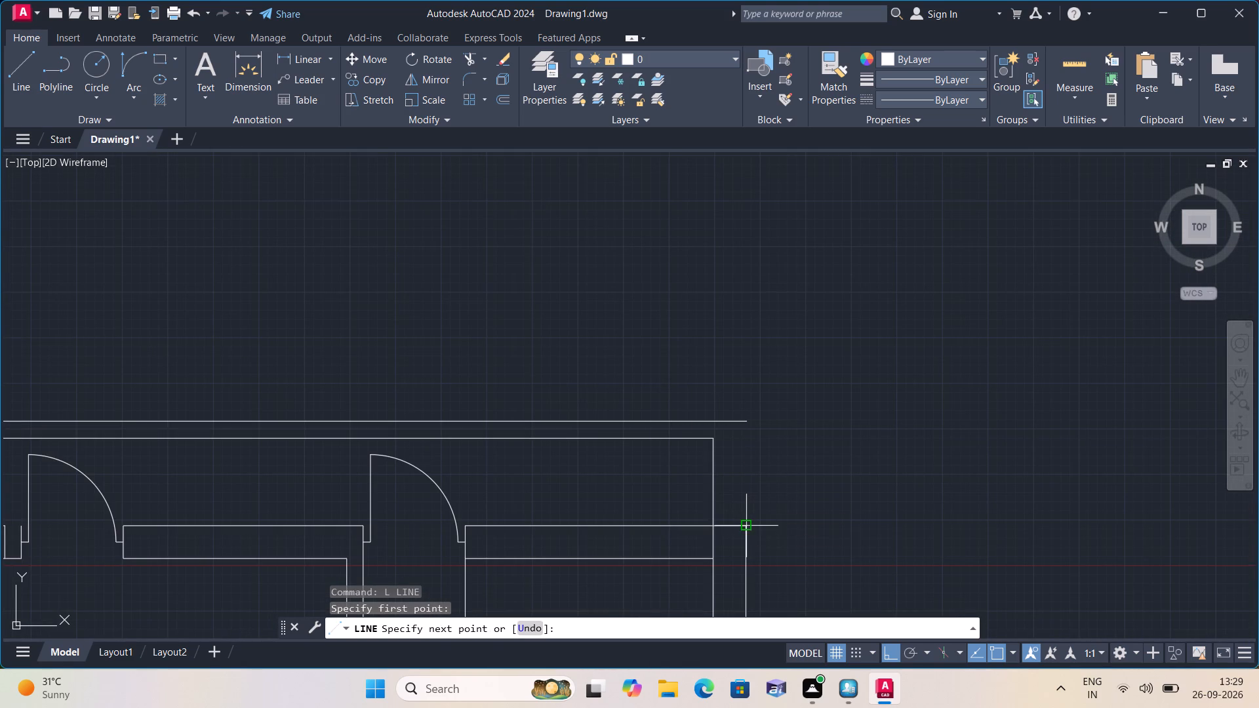
click(749, 421)
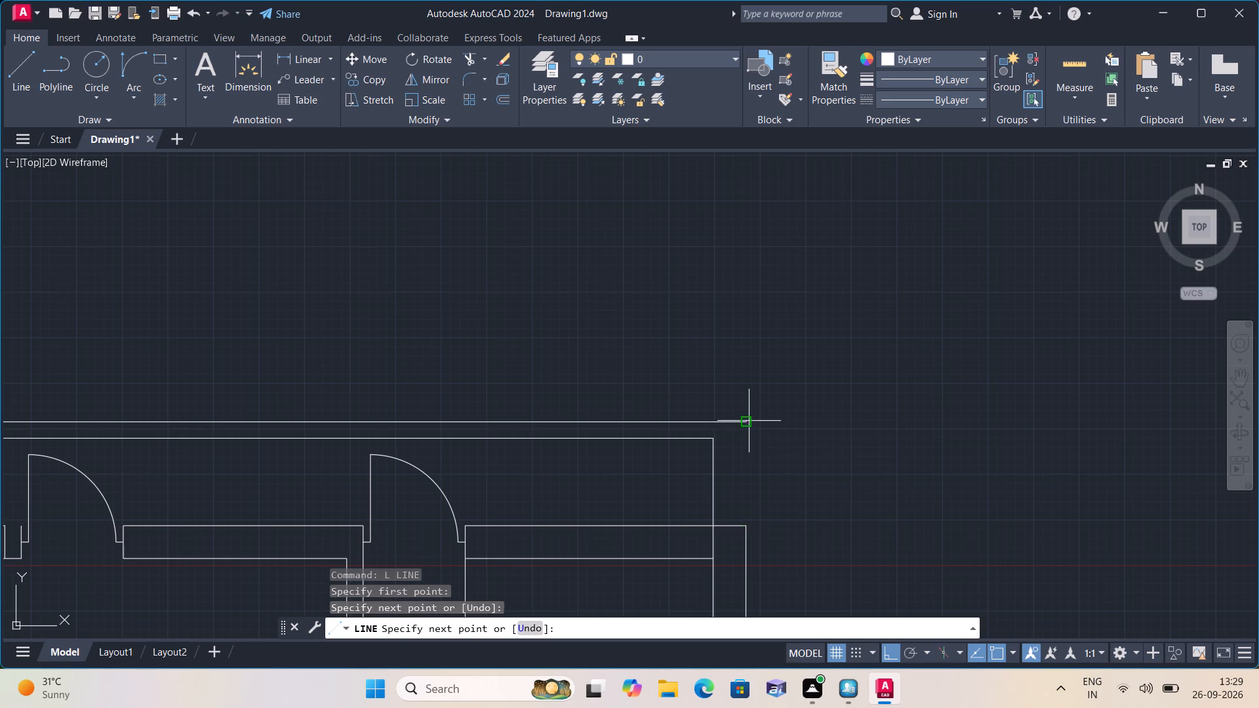
click(744, 528)
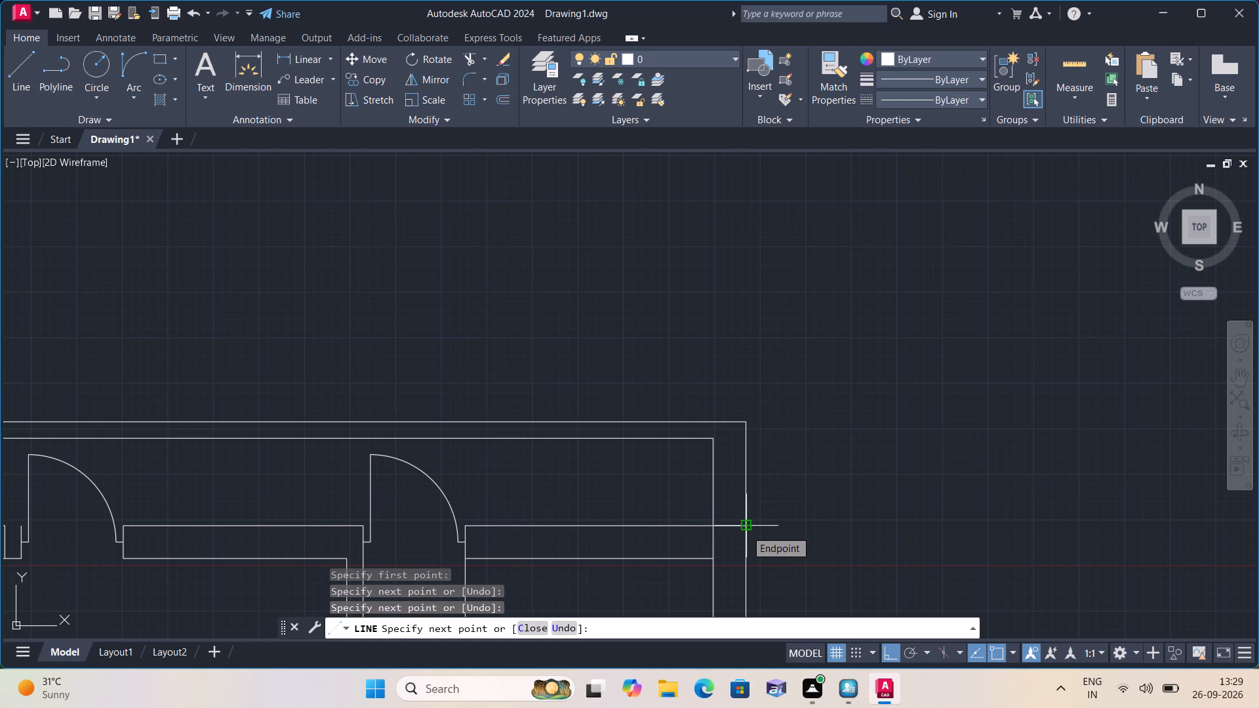
key(space)
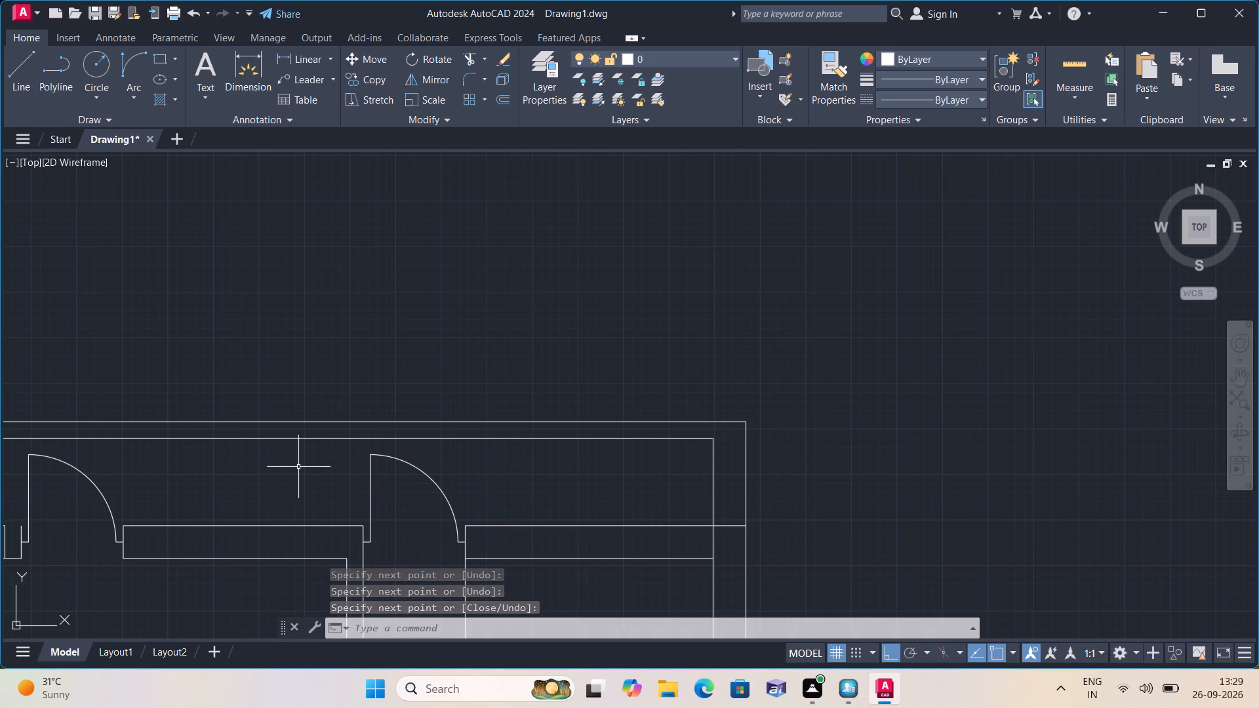
Extend both lines of the first partition up from the top wall's inner line, one to the new wall's inner line and one to its outer line.
middle_drag(286, 462, 503, 465)
scroll(359, 465, down, 1)
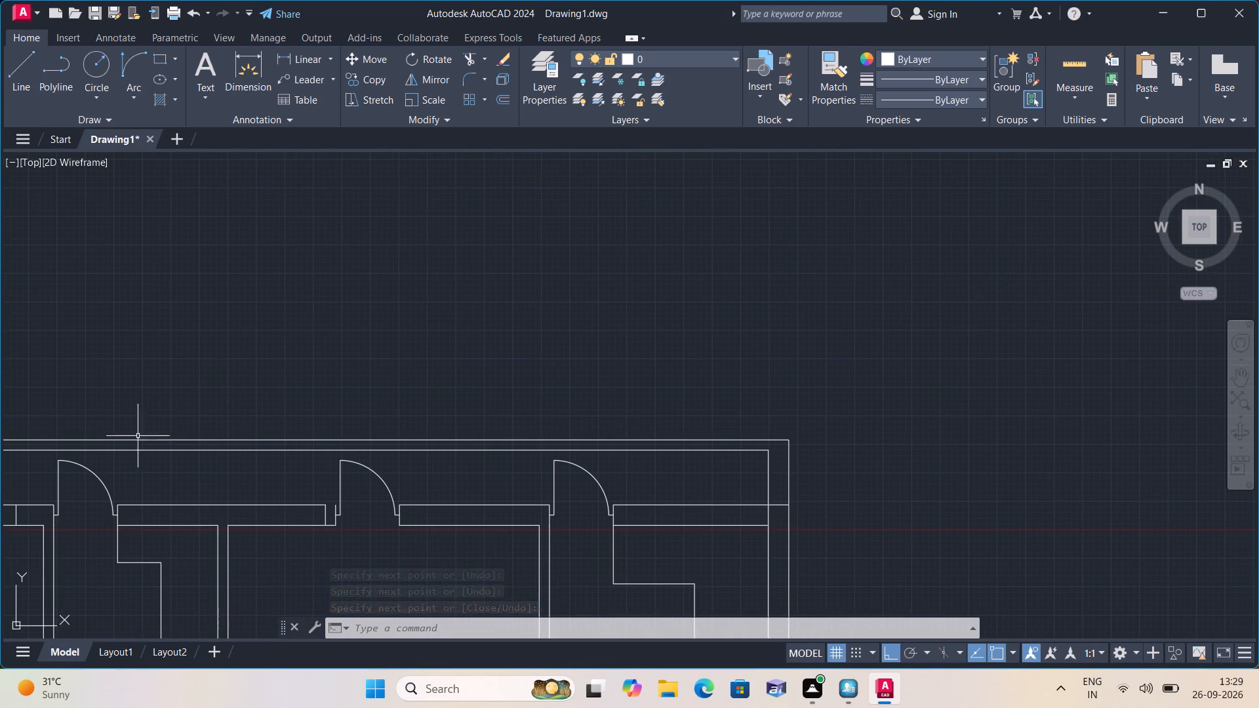
middle_drag(94, 443, 449, 463)
scroll(94, 443, down, 1)
scroll(267, 466, up, 1)
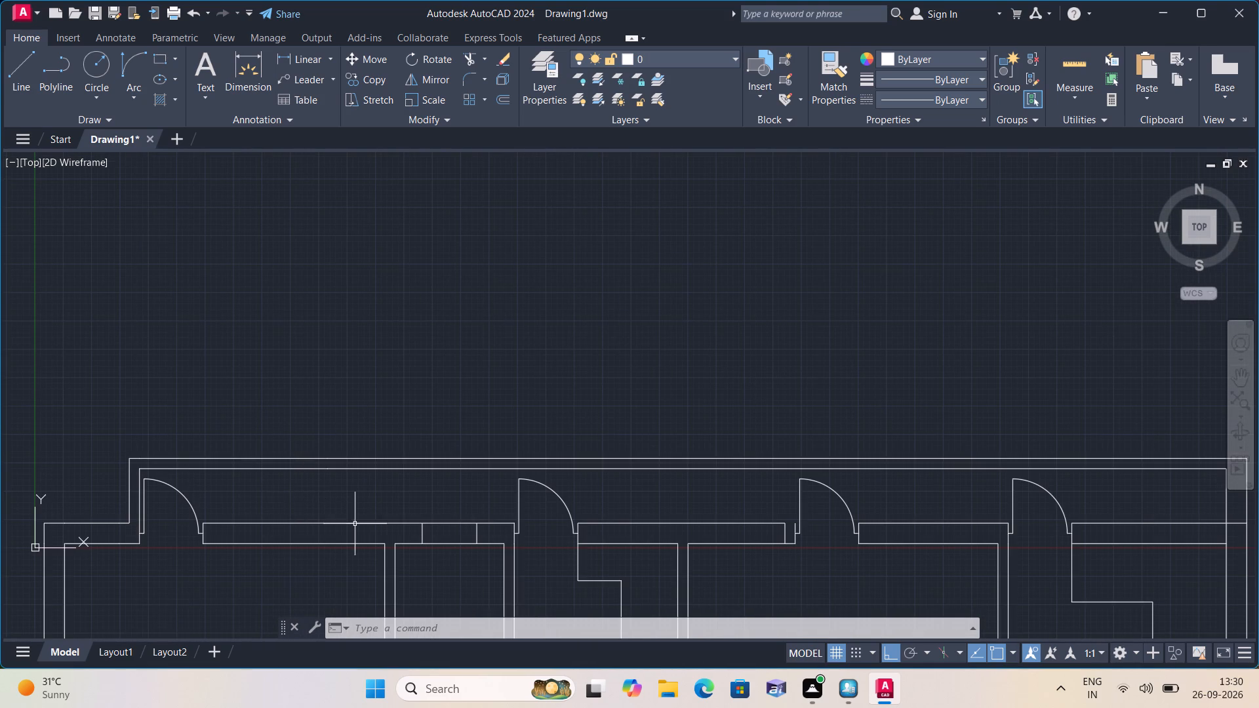
scroll(355, 524, up, 1)
middle_drag(356, 524, 439, 492)
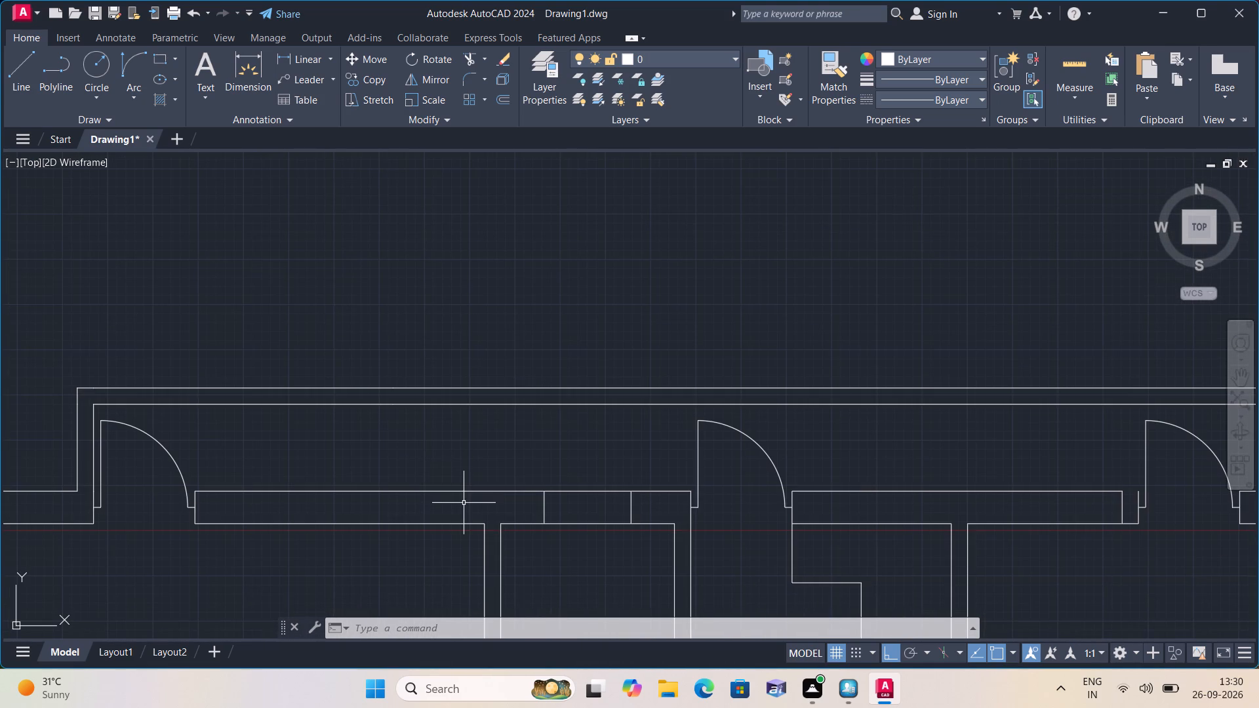
text(l)
key(space)
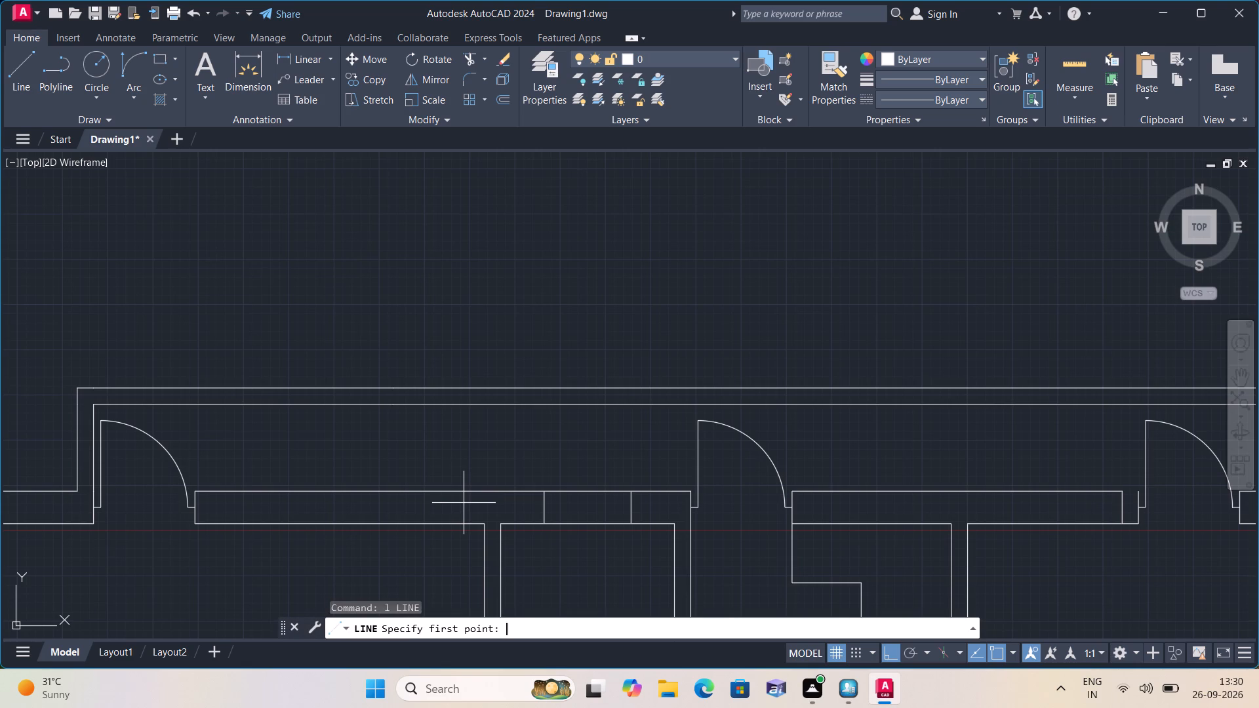
click(484, 523)
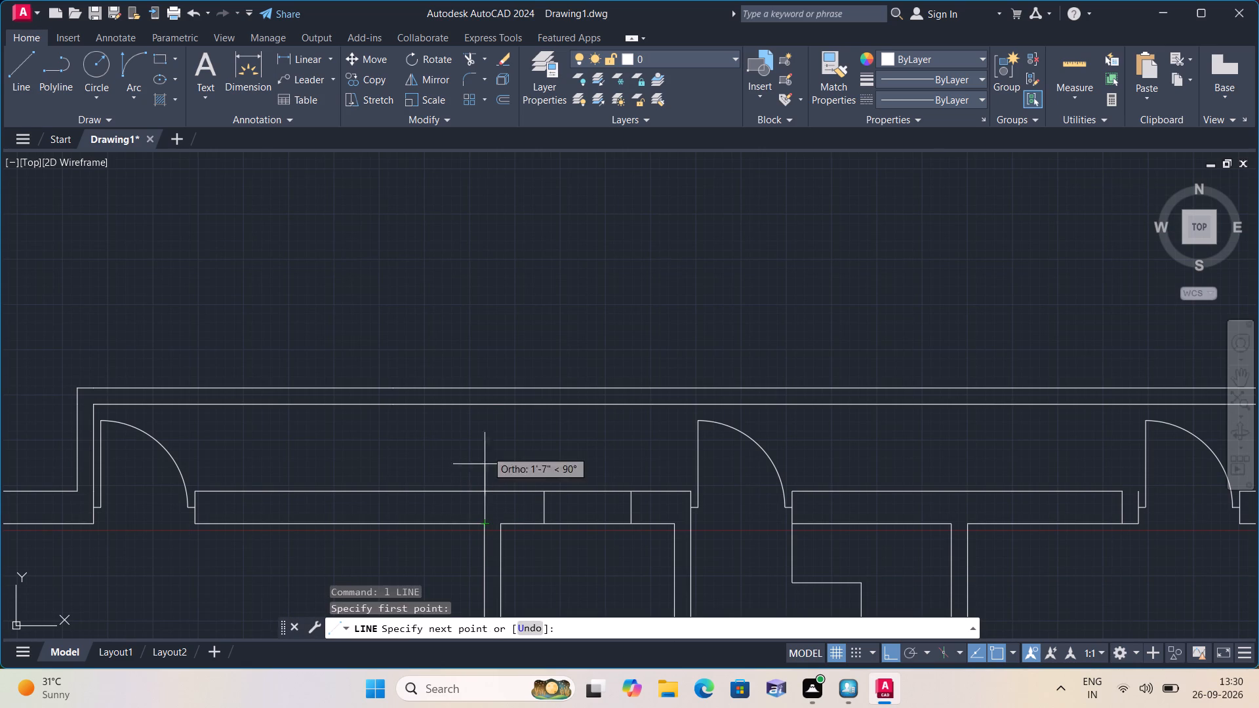
click(481, 403)
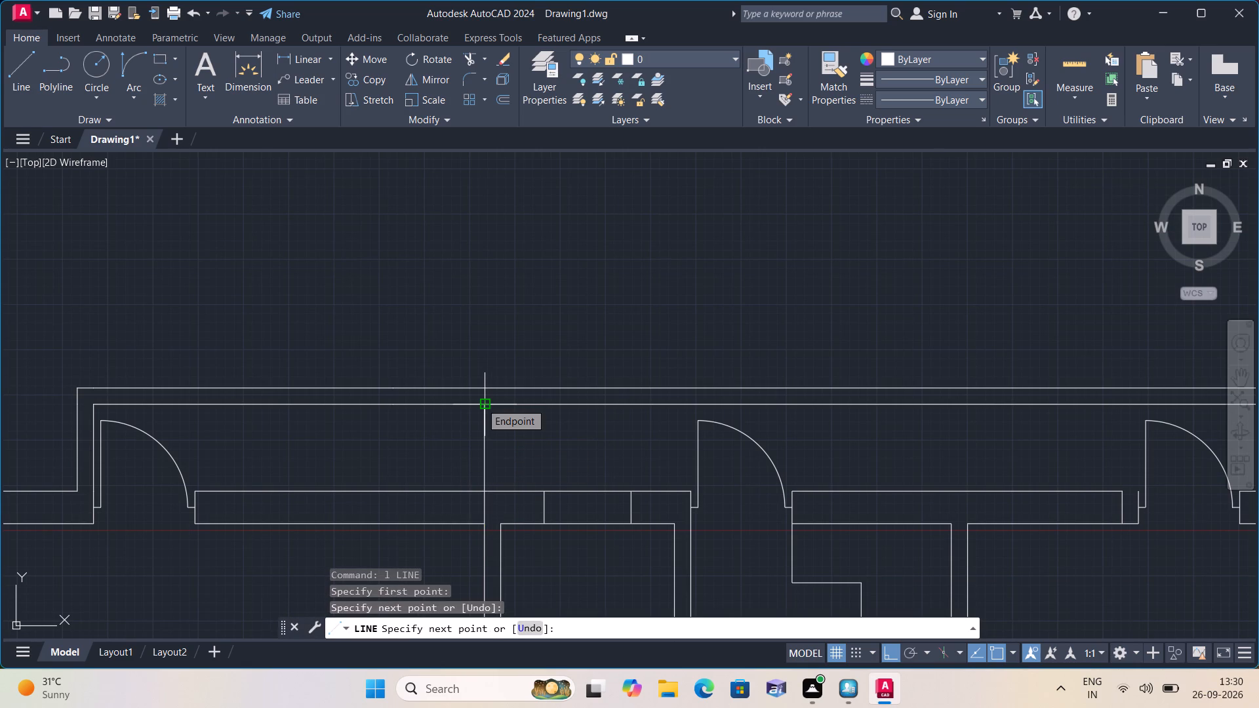
key(space)
key(space)
click(502, 528)
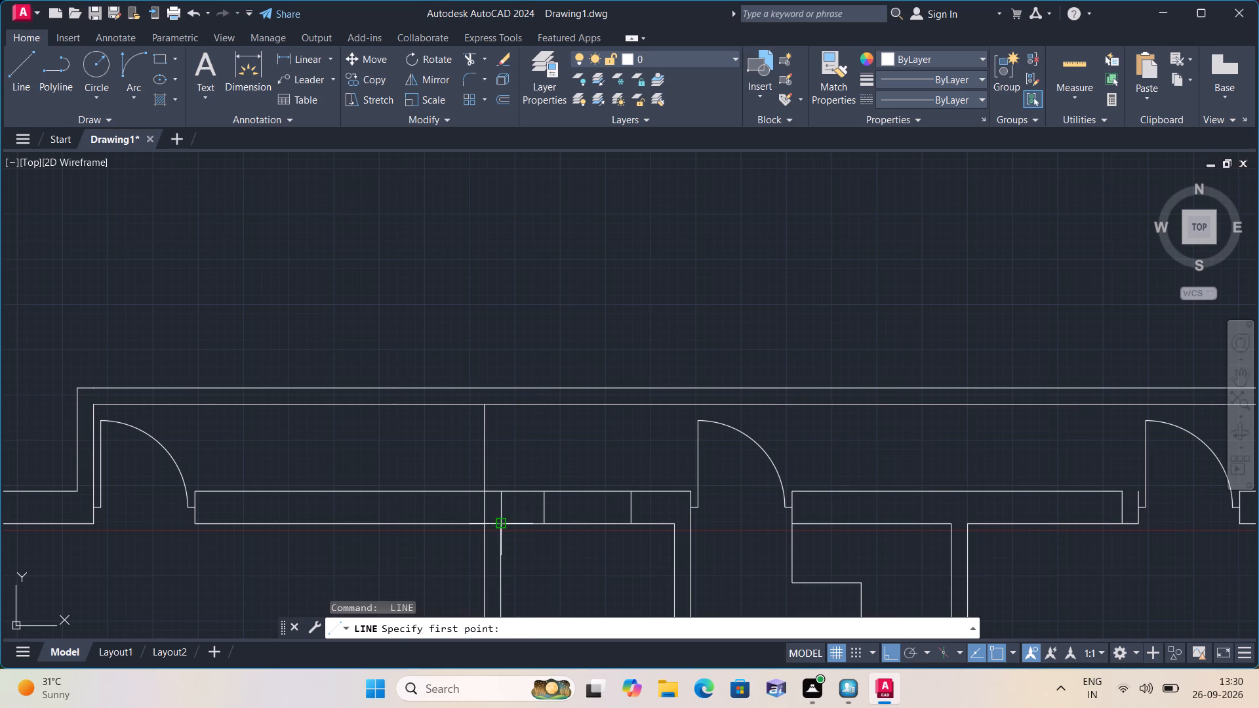
click(505, 387)
key(space)
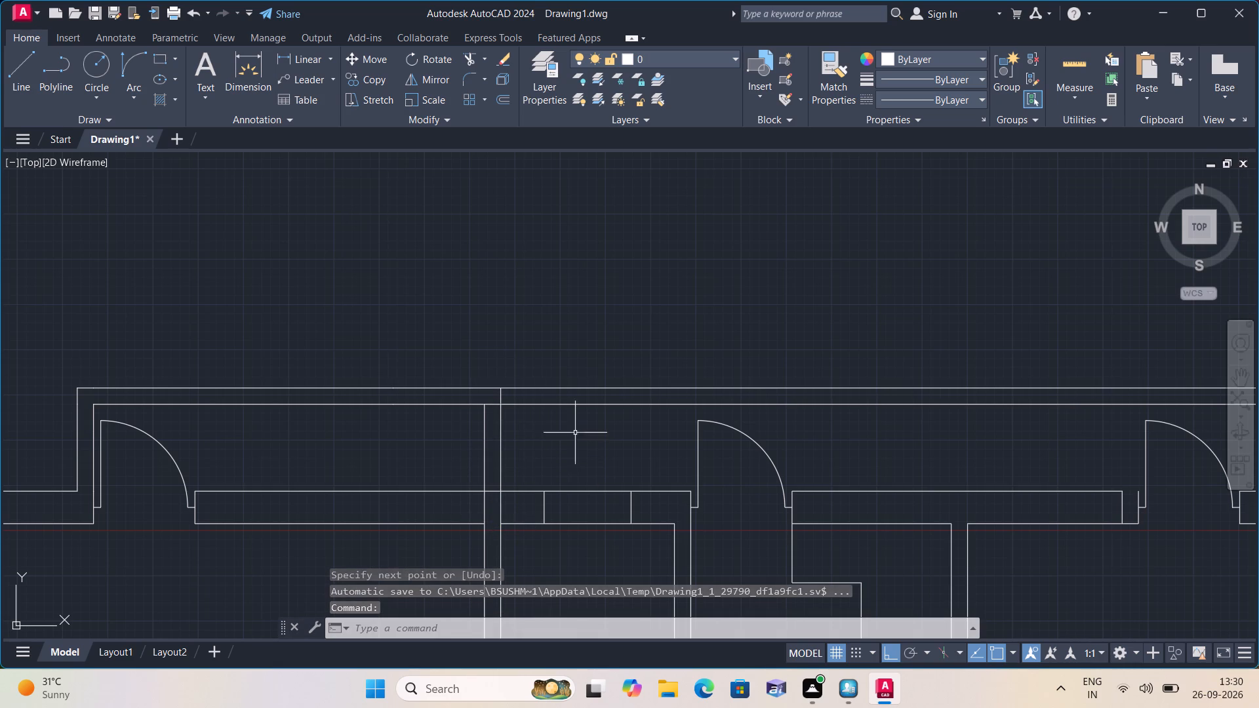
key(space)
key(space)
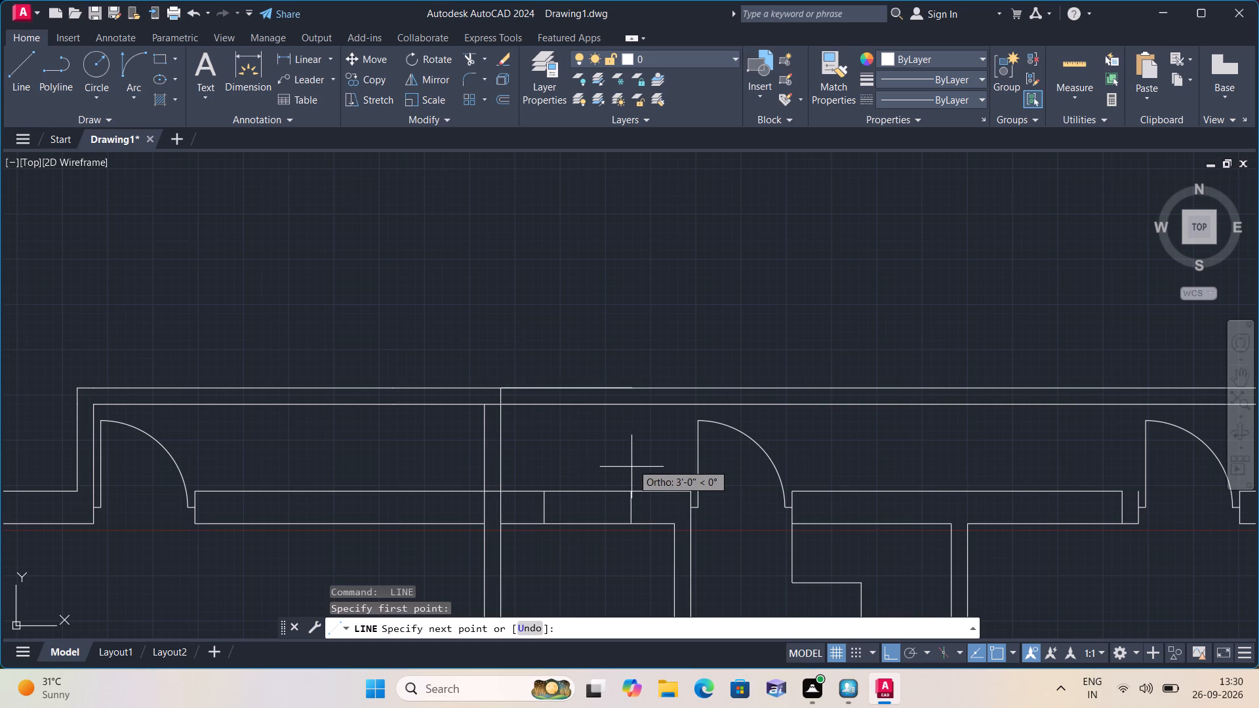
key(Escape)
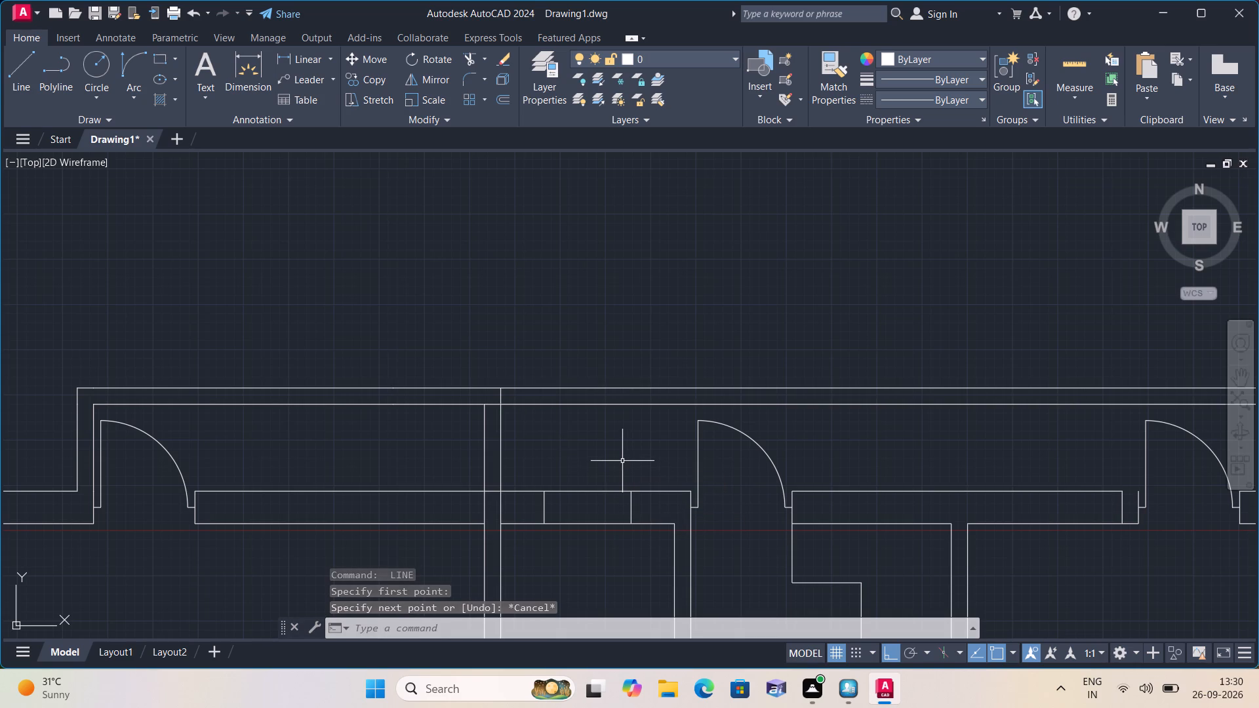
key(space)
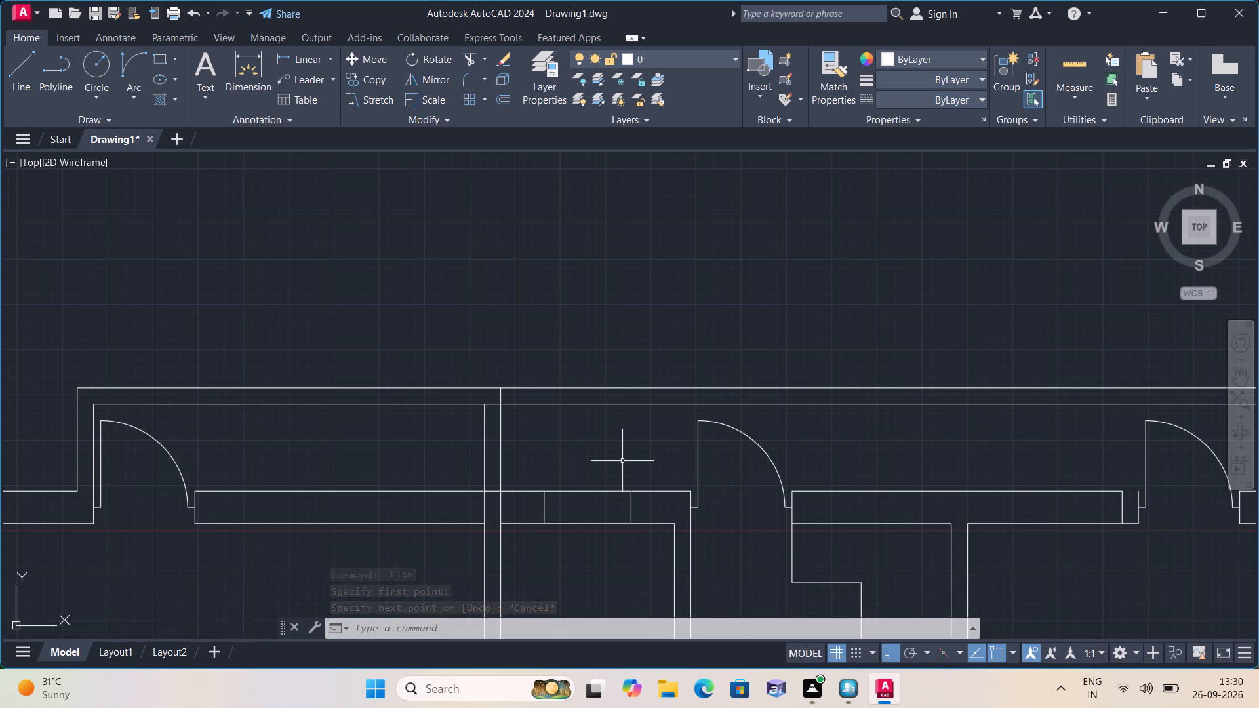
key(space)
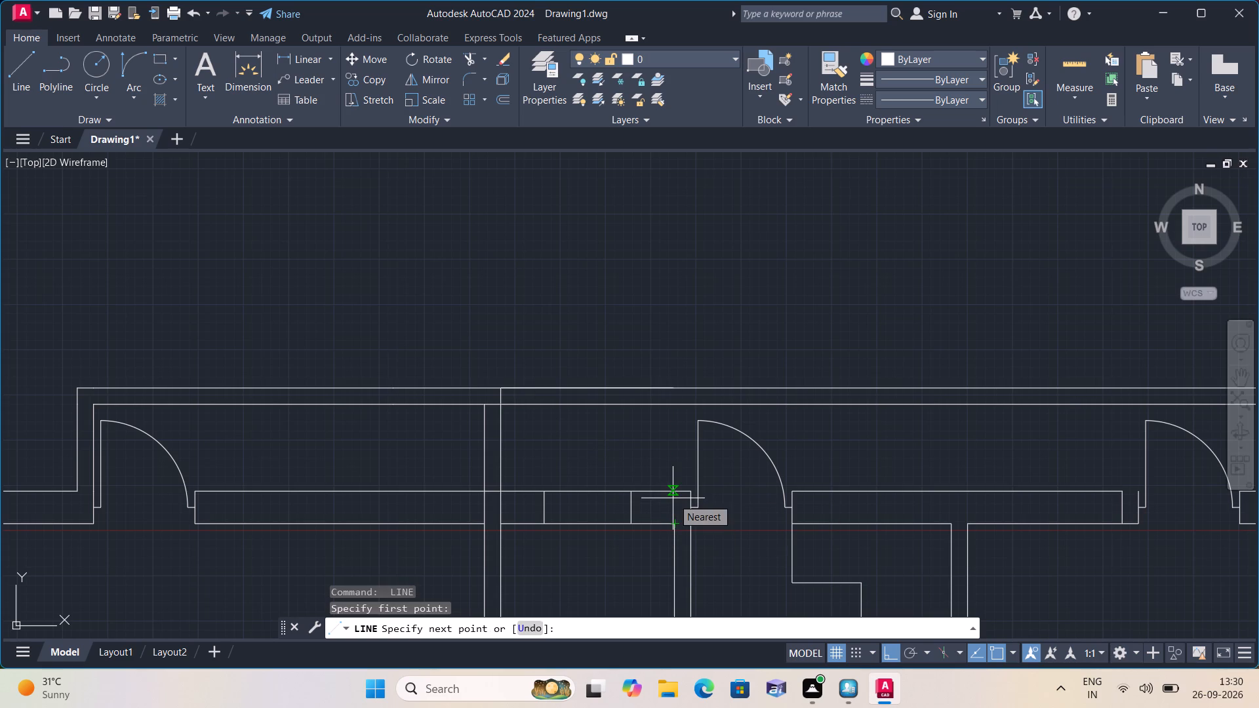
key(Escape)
Extend the partition beside the second door upward, its left line to the new wall's outer line and its right line to the inner line.
key(space)
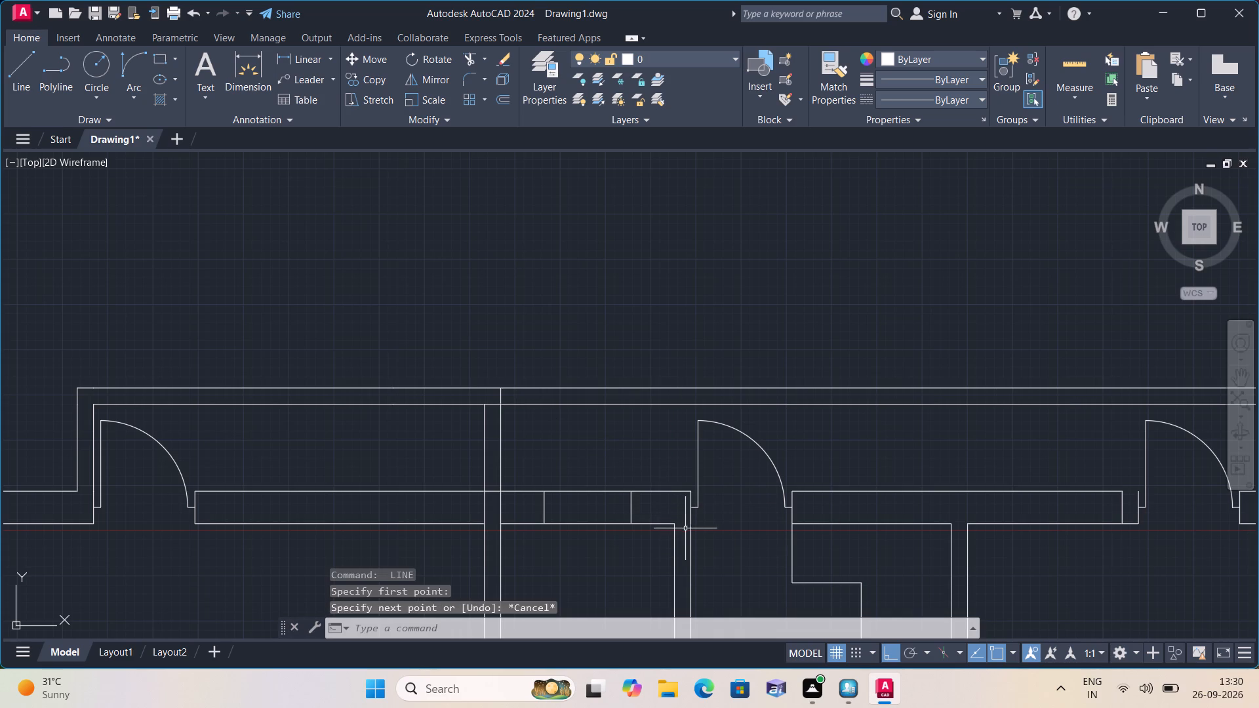
click(673, 522)
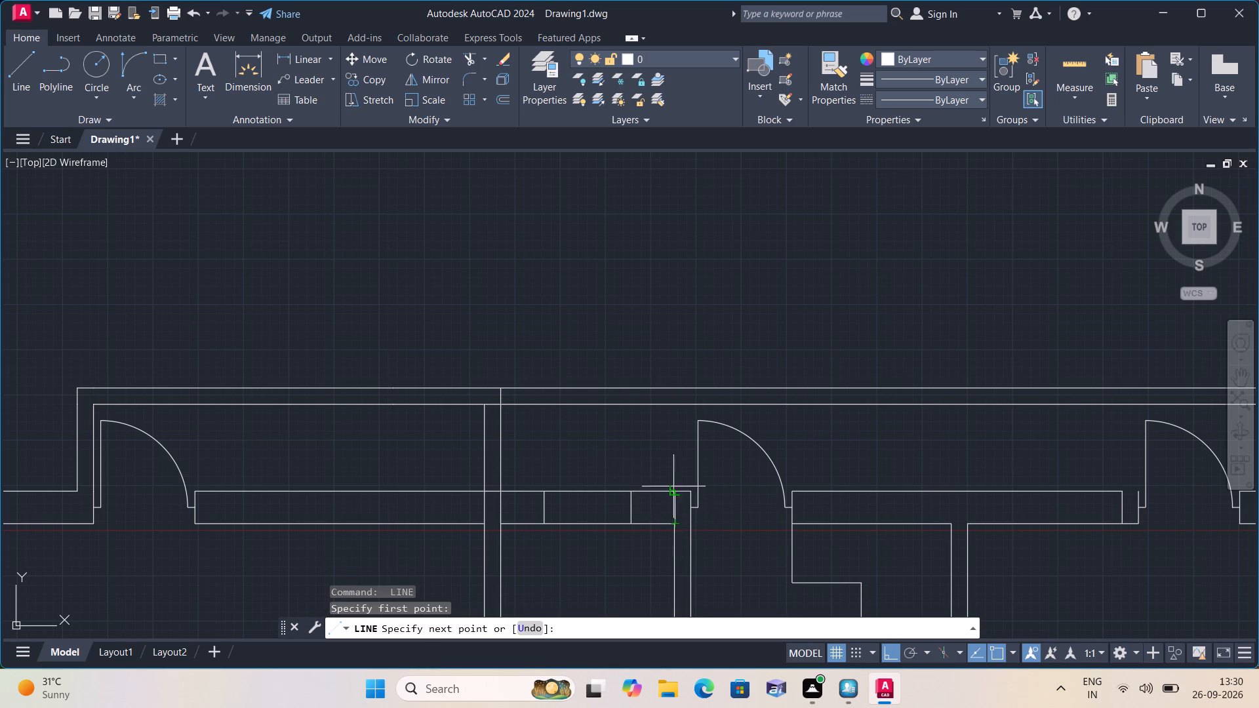
click(671, 392)
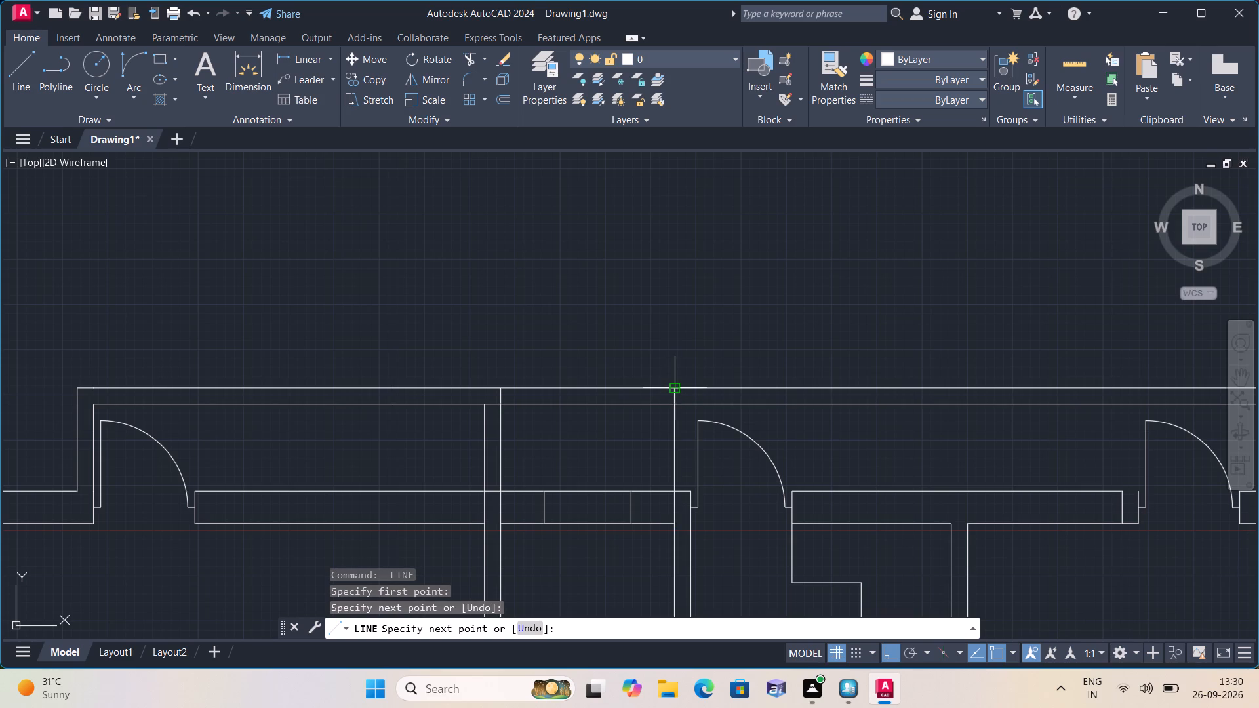
key(space)
key(space)
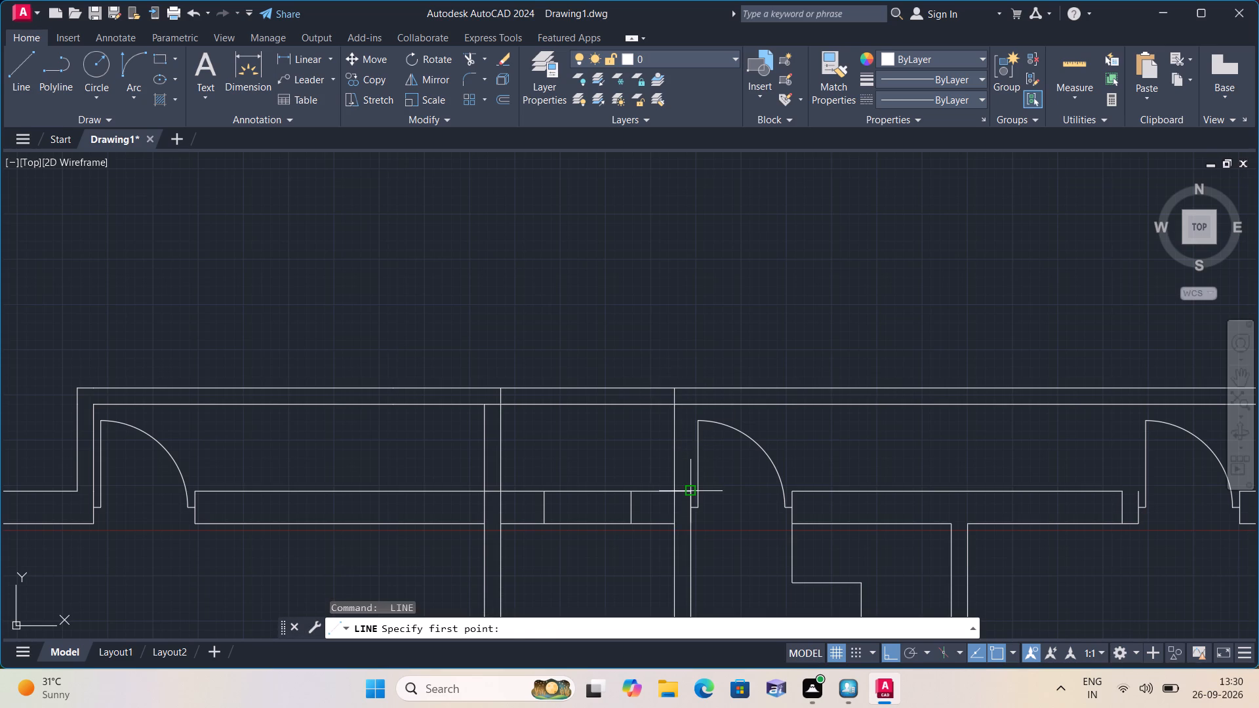
click(689, 490)
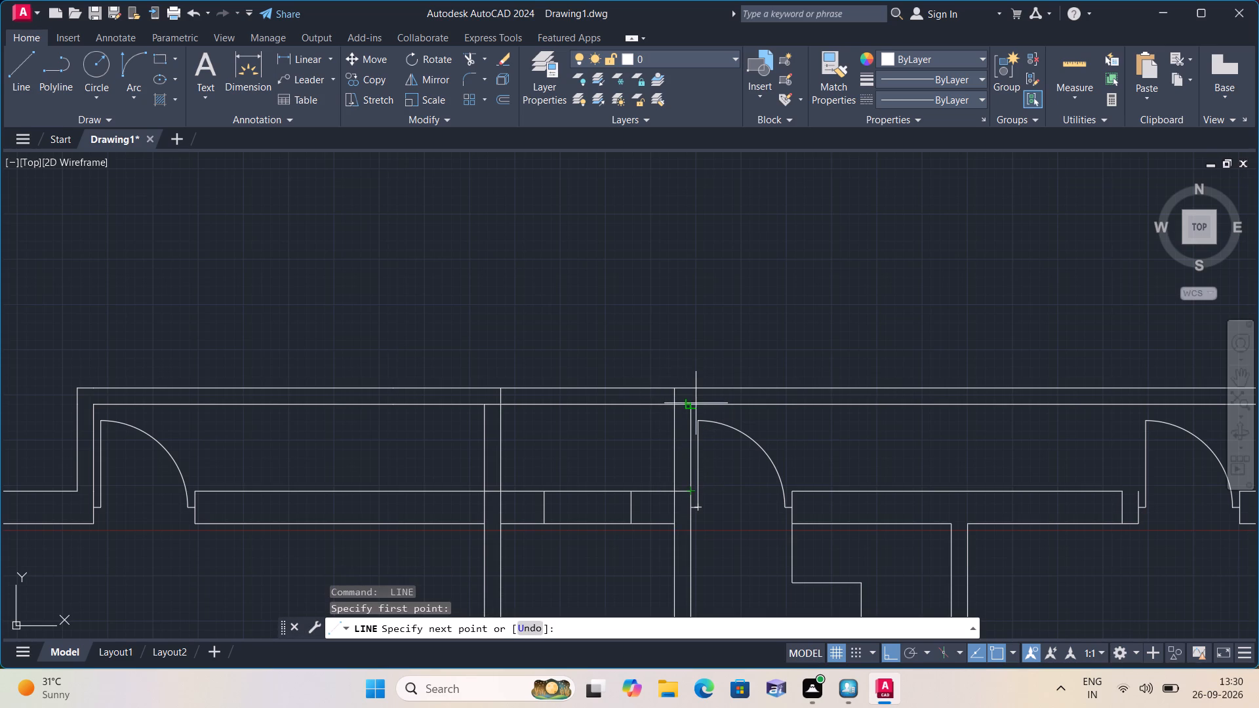
click(694, 406)
key(space)
scroll(709, 406, down, 1)
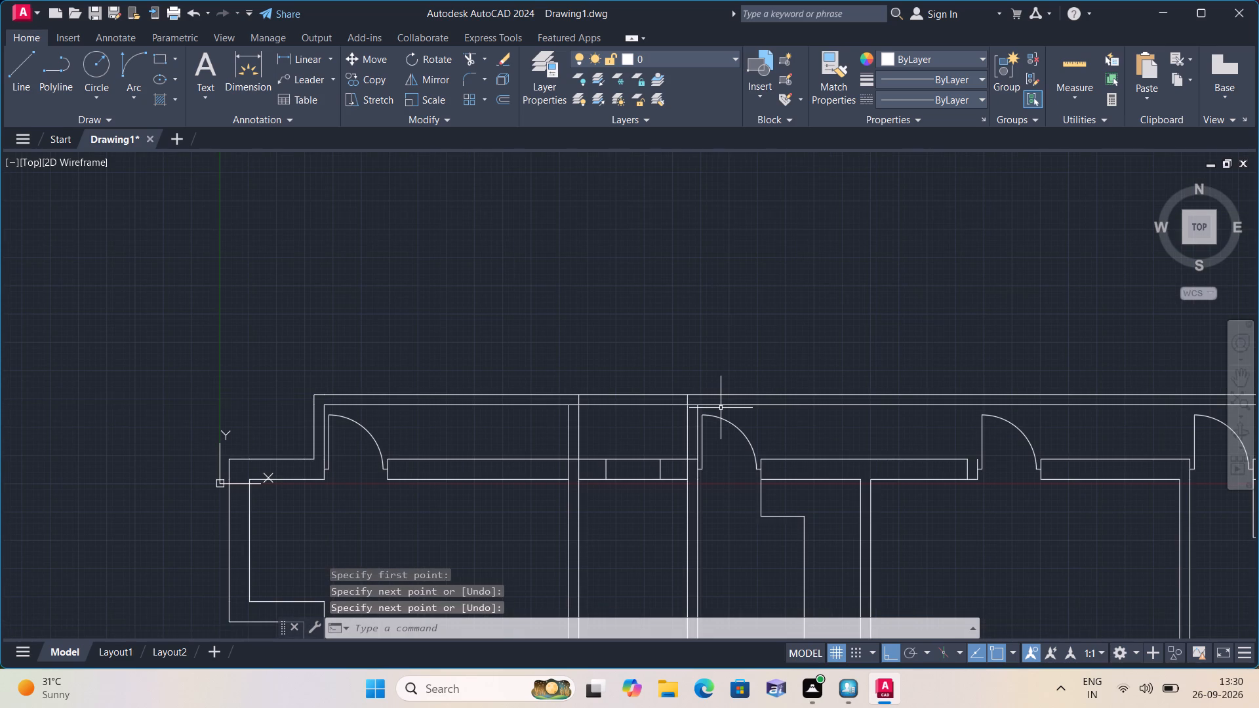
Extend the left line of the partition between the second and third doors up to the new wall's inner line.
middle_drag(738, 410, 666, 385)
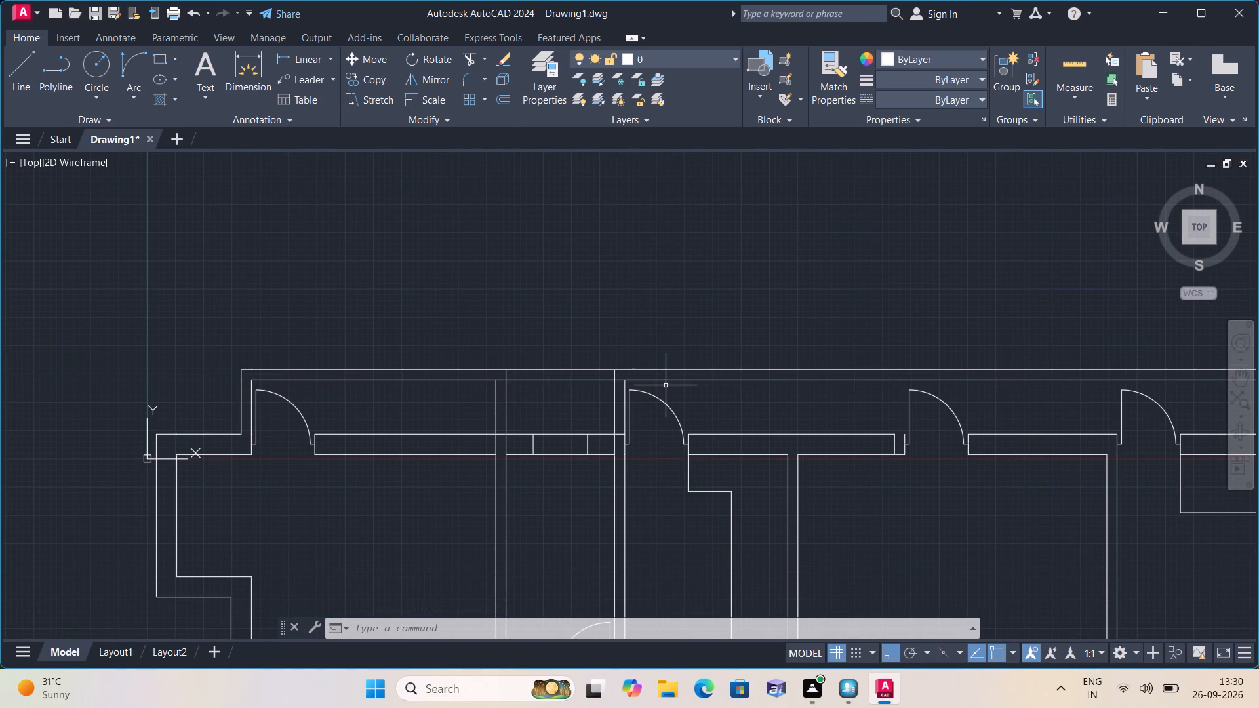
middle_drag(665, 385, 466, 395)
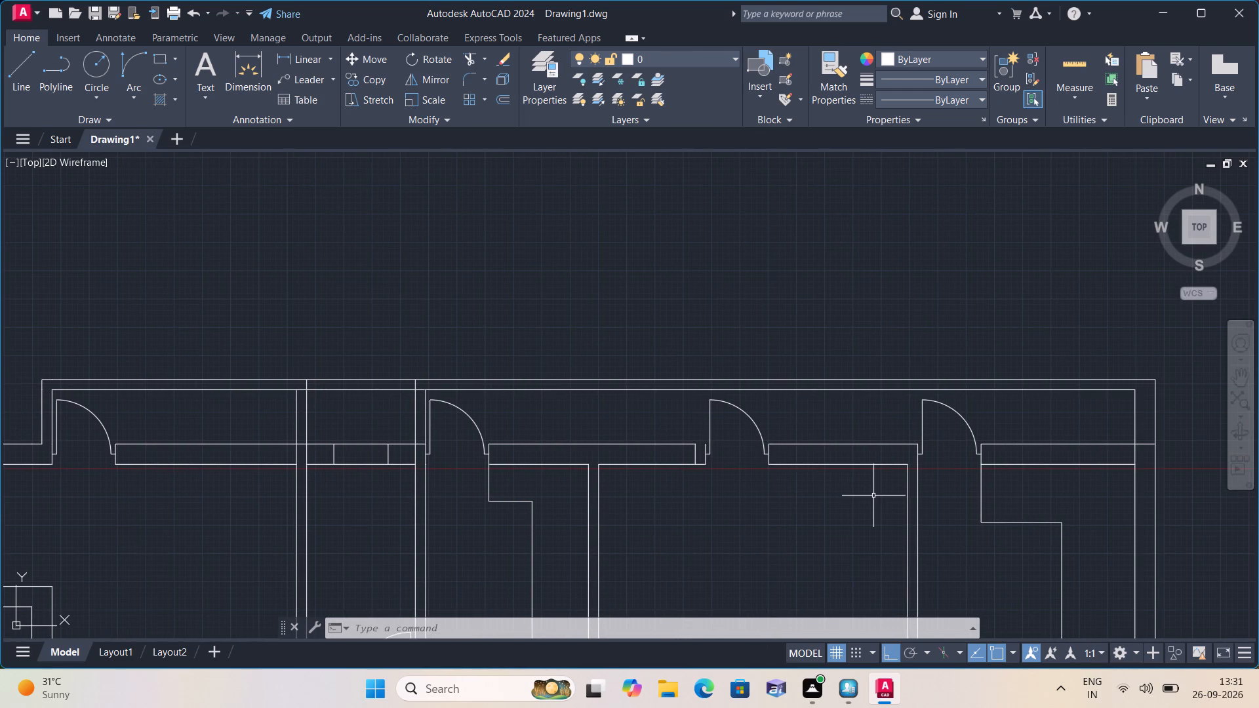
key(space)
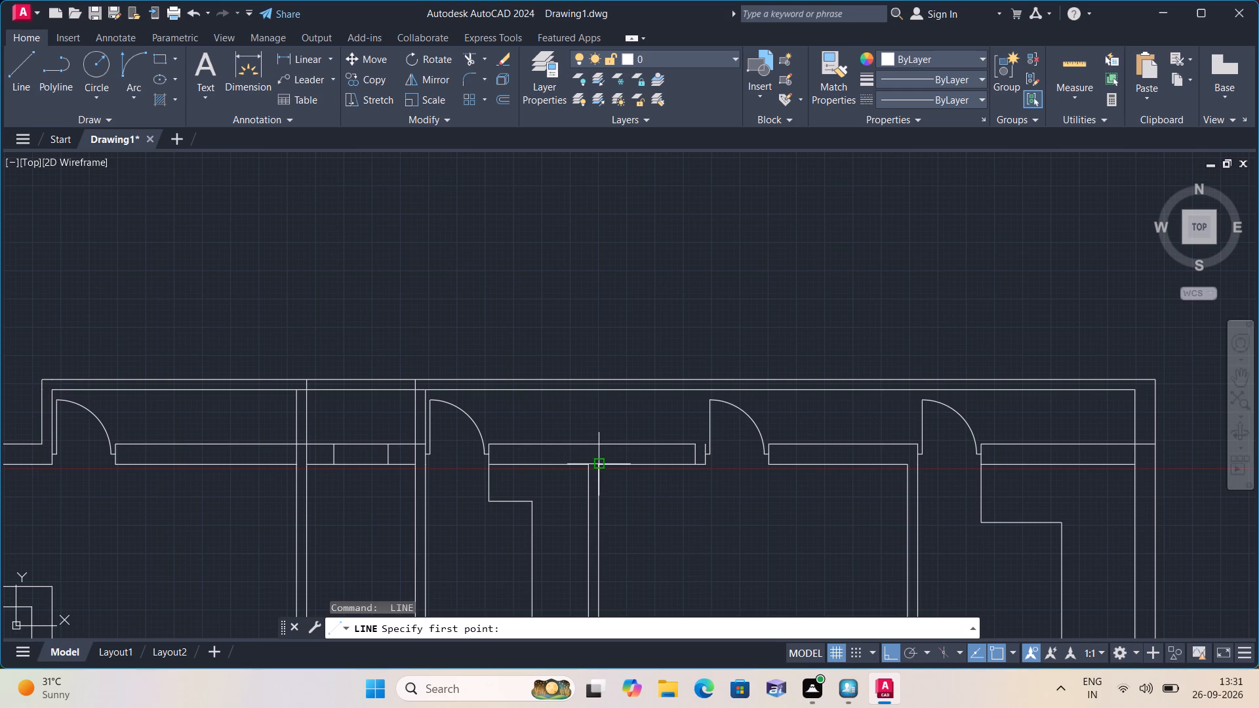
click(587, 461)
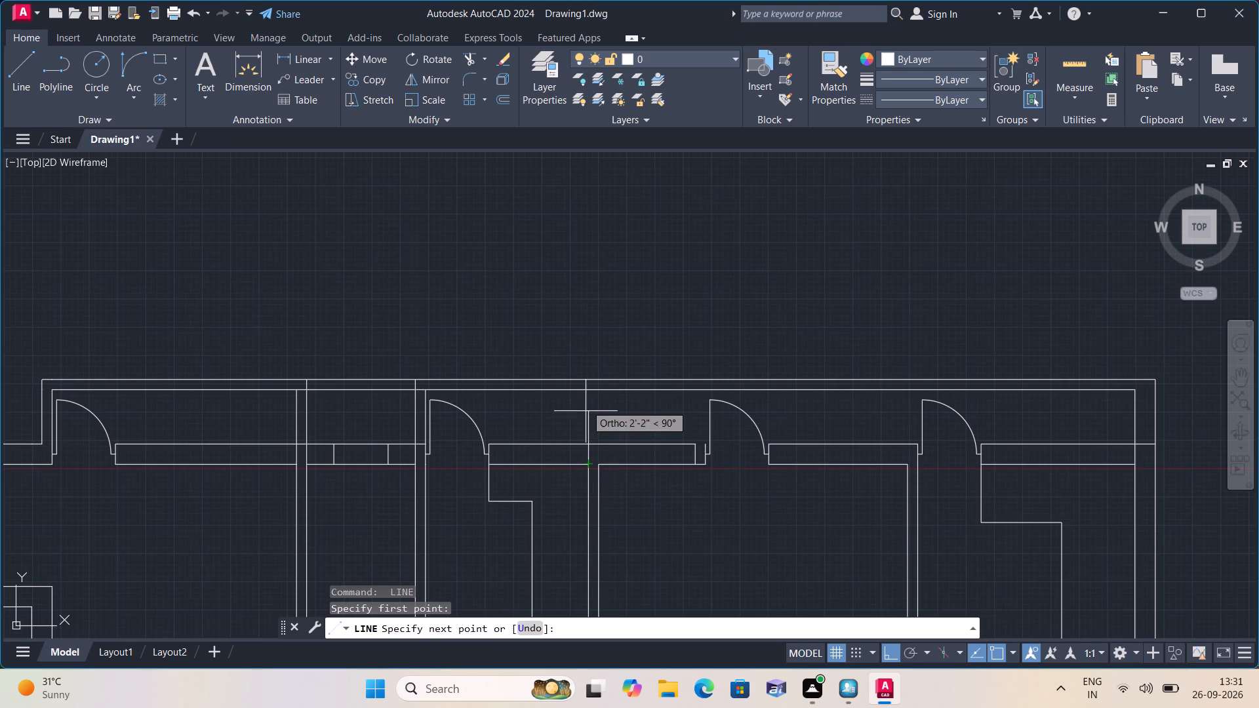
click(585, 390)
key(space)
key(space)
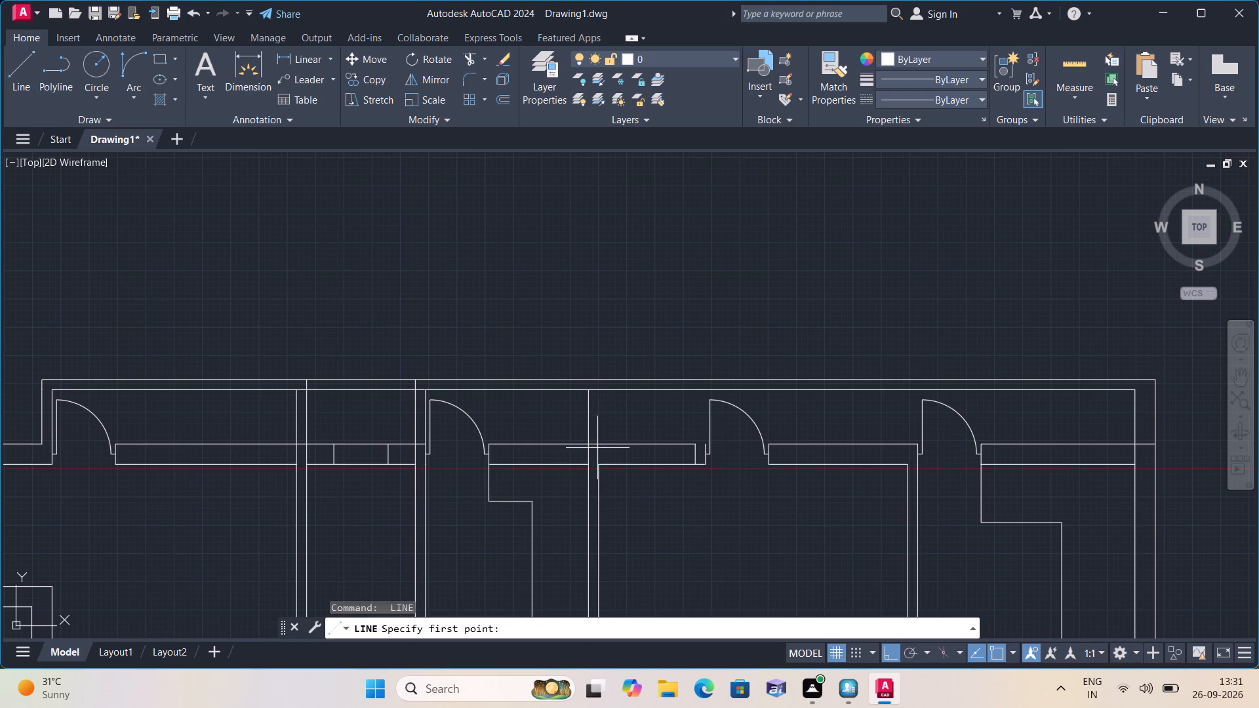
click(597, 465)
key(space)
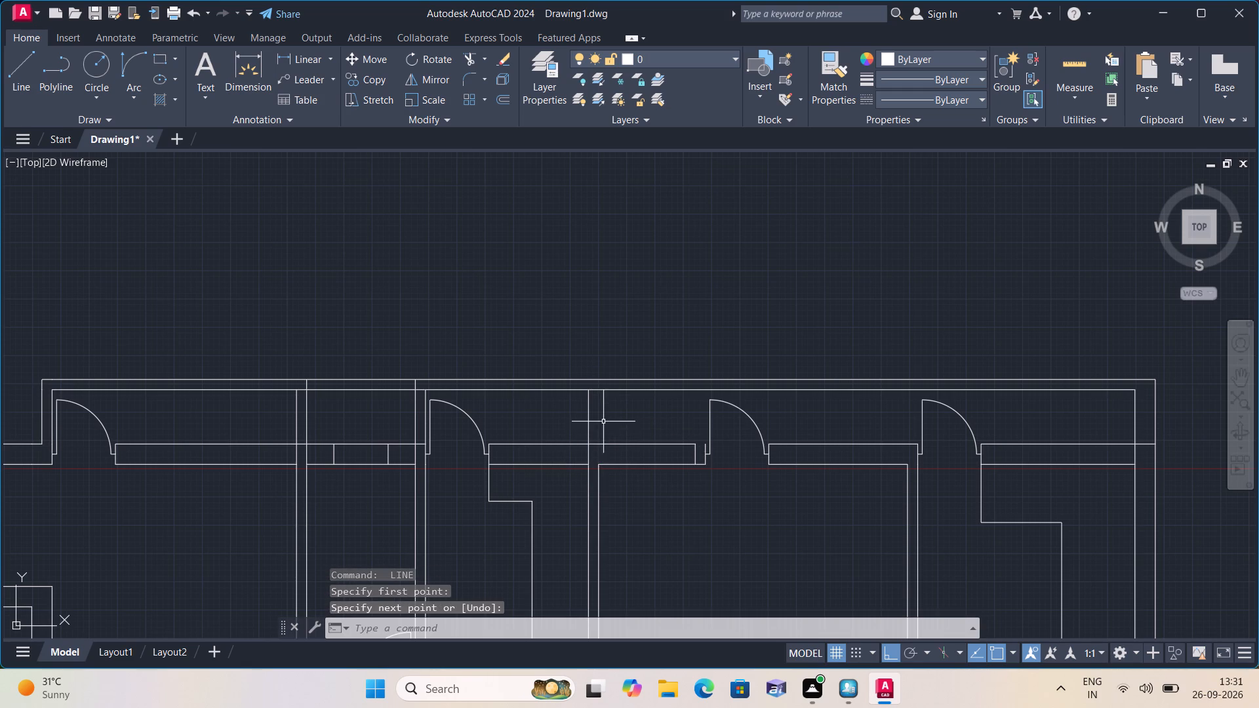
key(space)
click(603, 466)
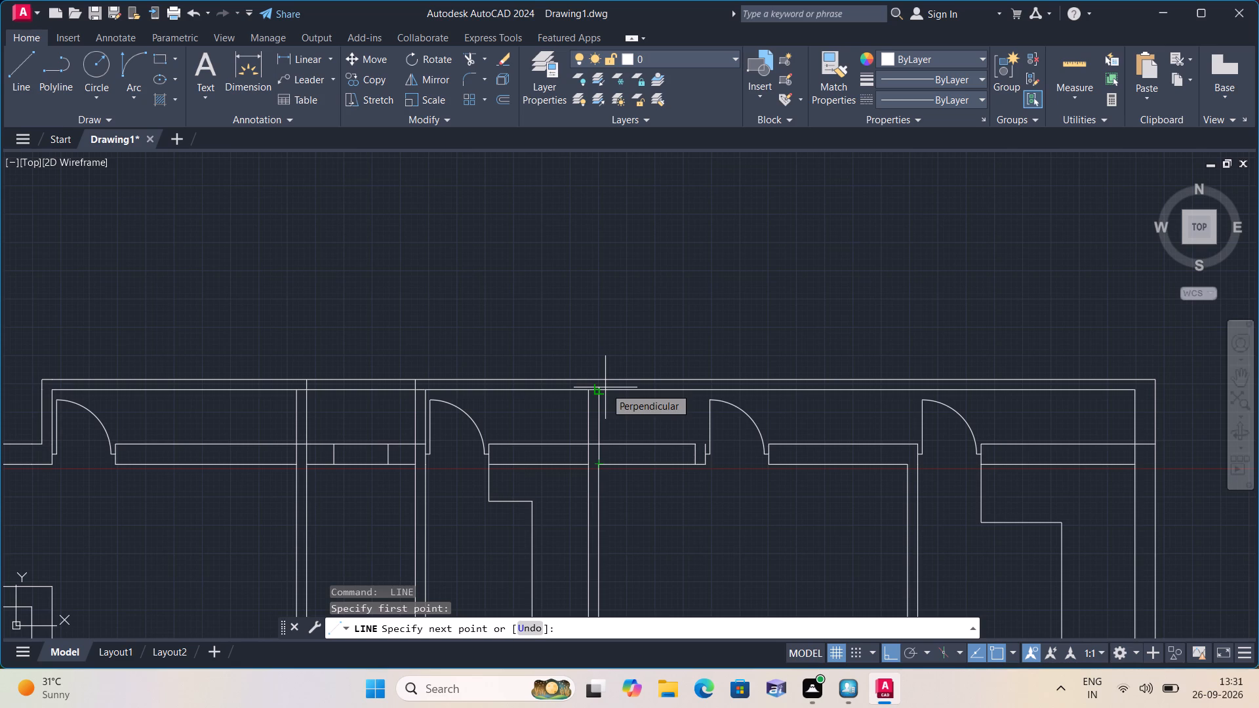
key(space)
Extend the partition beside the fourth door upward, its left line to the new wall's inner line and its right line to the outer line.
middle_drag(613, 419, 479, 378)
key(space)
scroll(744, 399, up, 1)
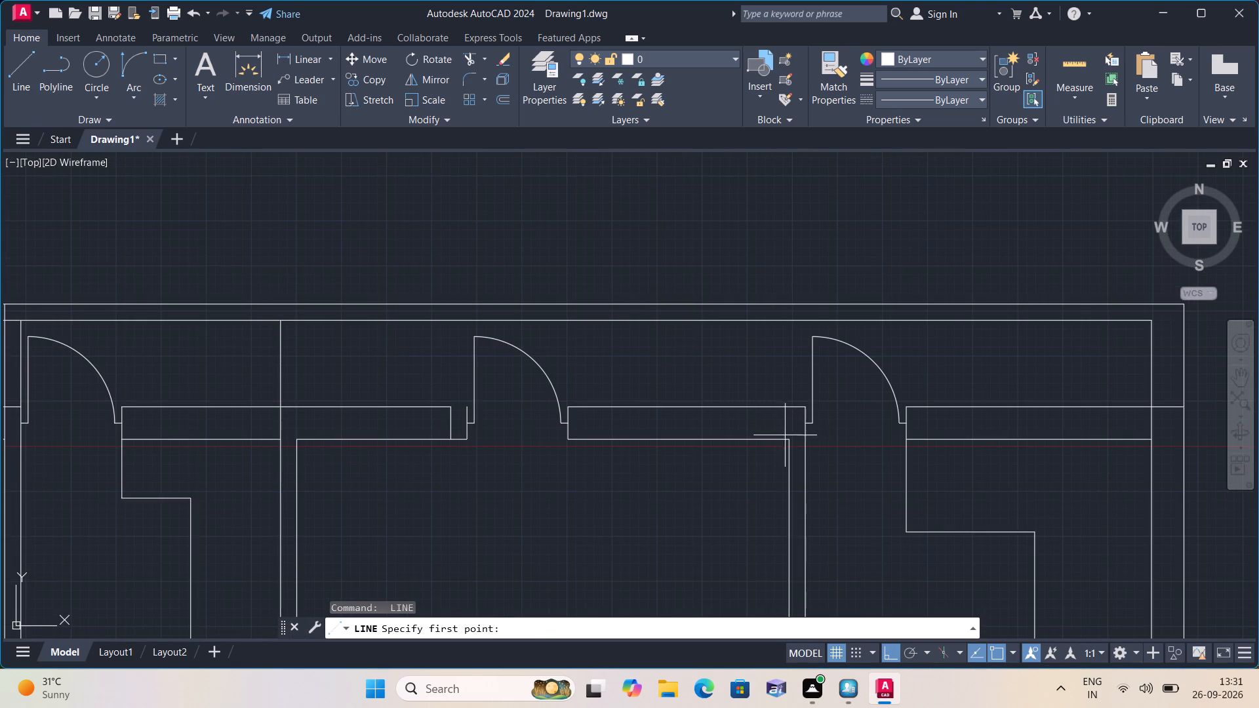
click(789, 439)
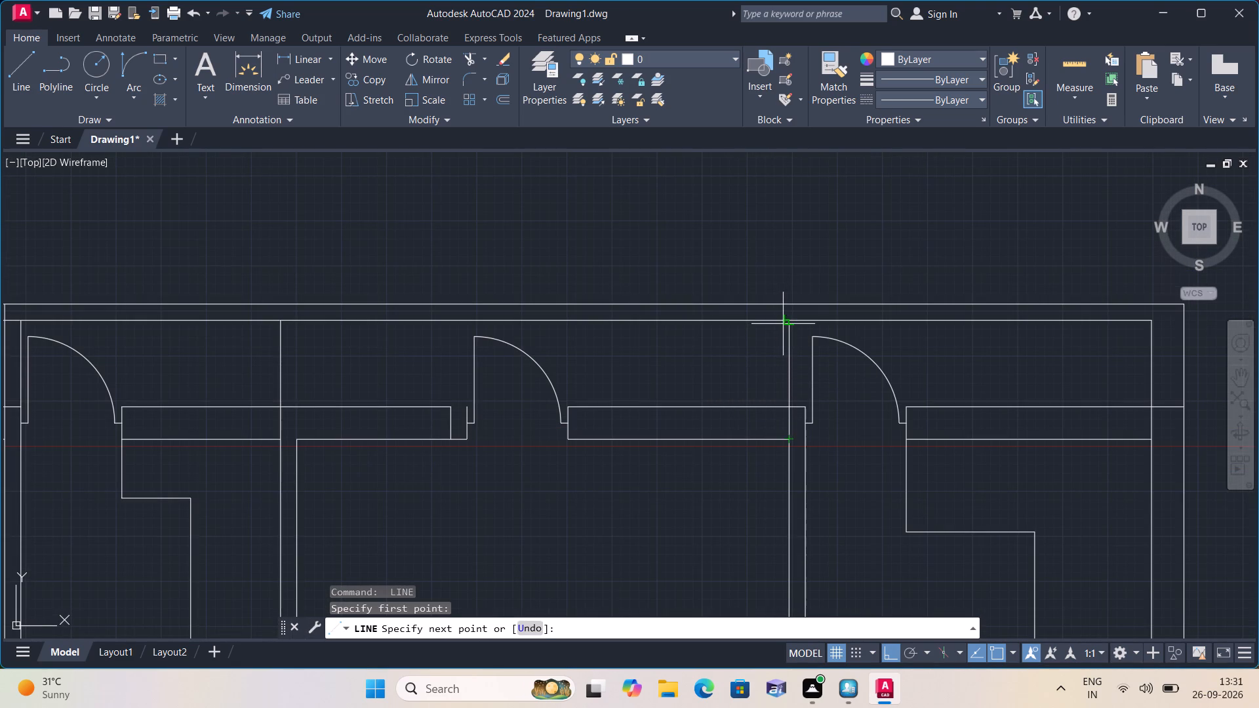
click(785, 320)
key(space)
key(space)
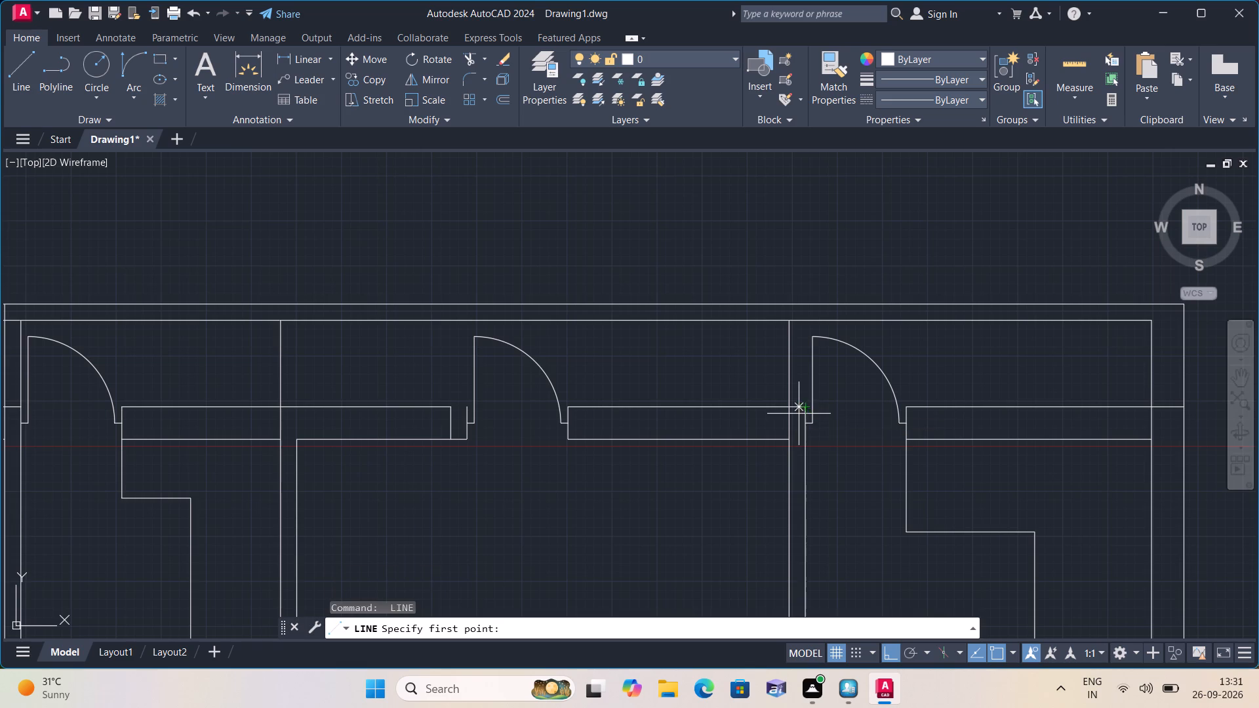
click(804, 405)
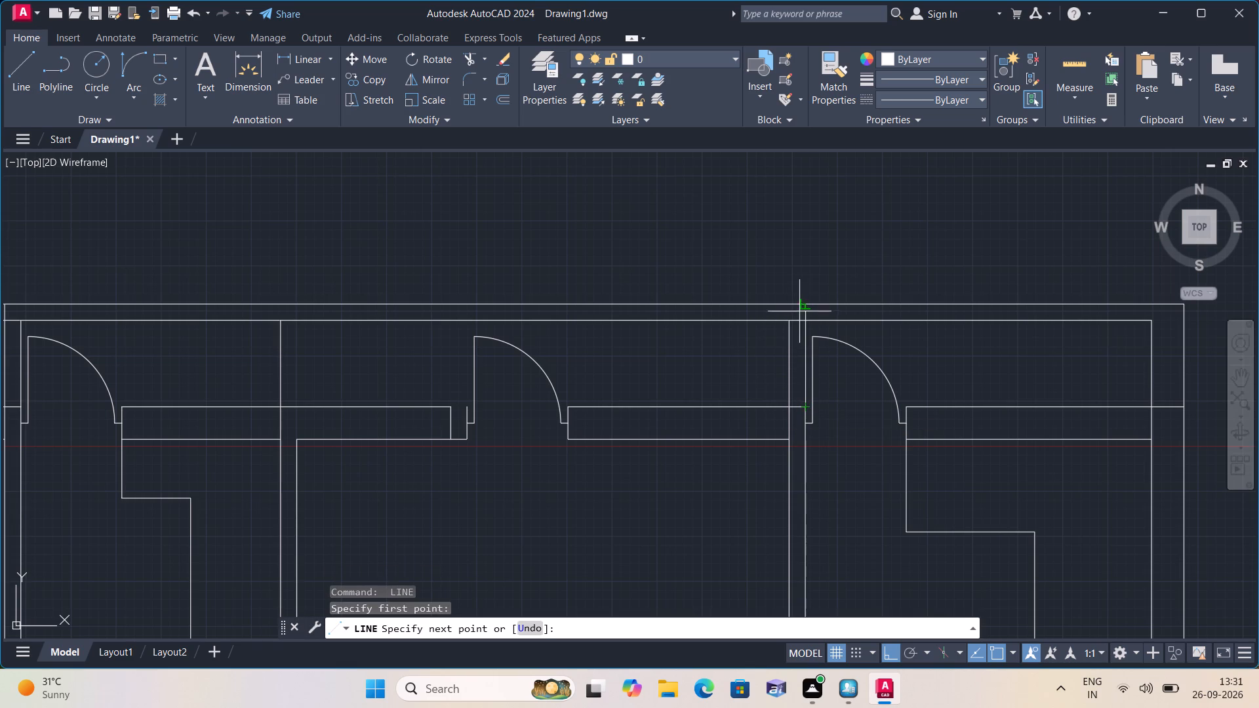
click(806, 305)
key(space)
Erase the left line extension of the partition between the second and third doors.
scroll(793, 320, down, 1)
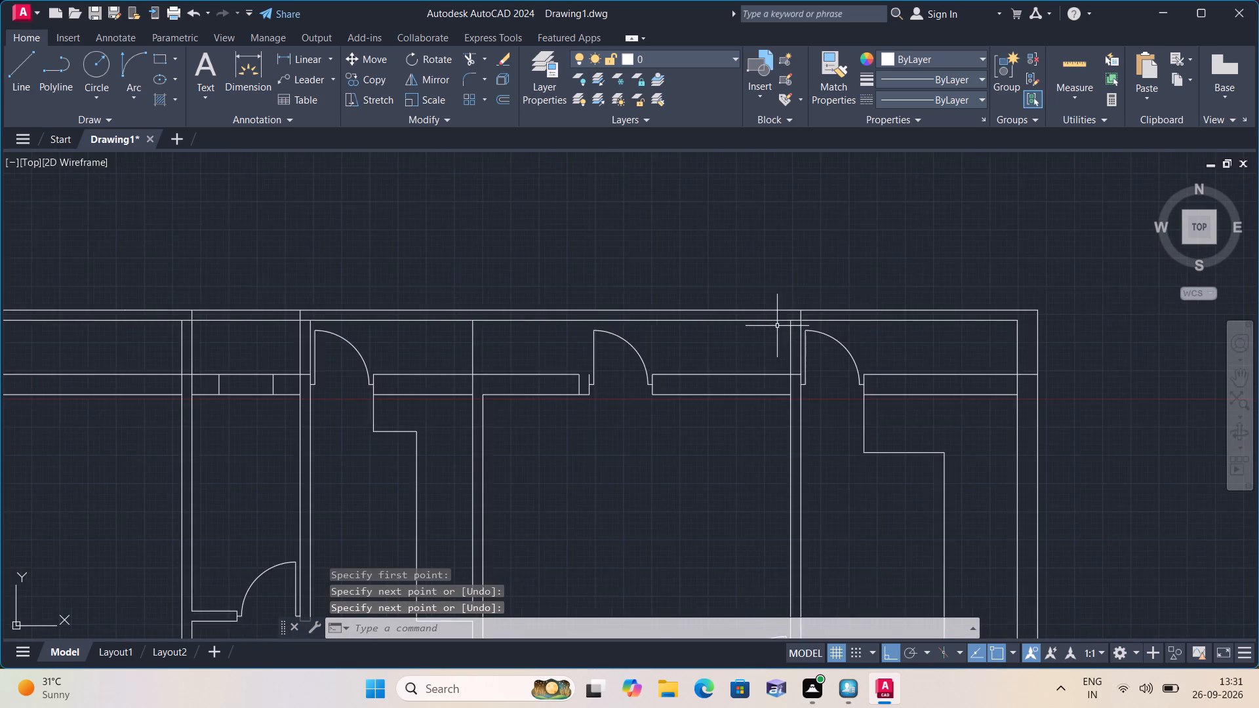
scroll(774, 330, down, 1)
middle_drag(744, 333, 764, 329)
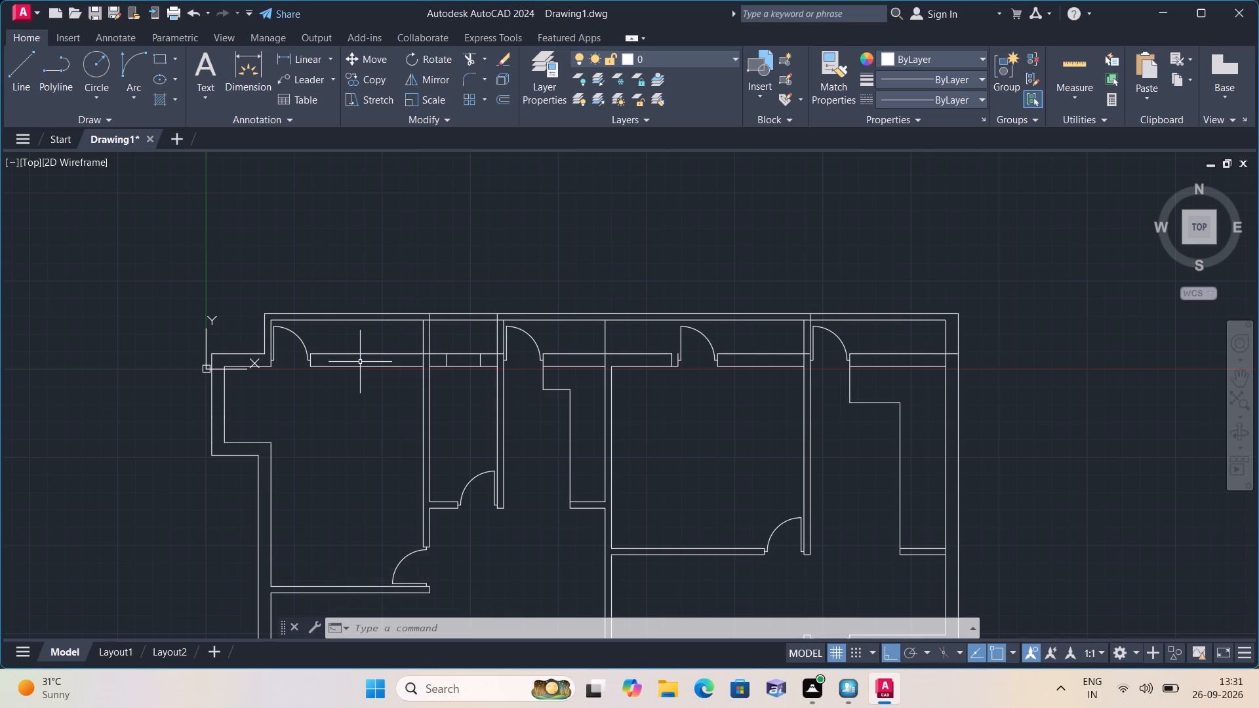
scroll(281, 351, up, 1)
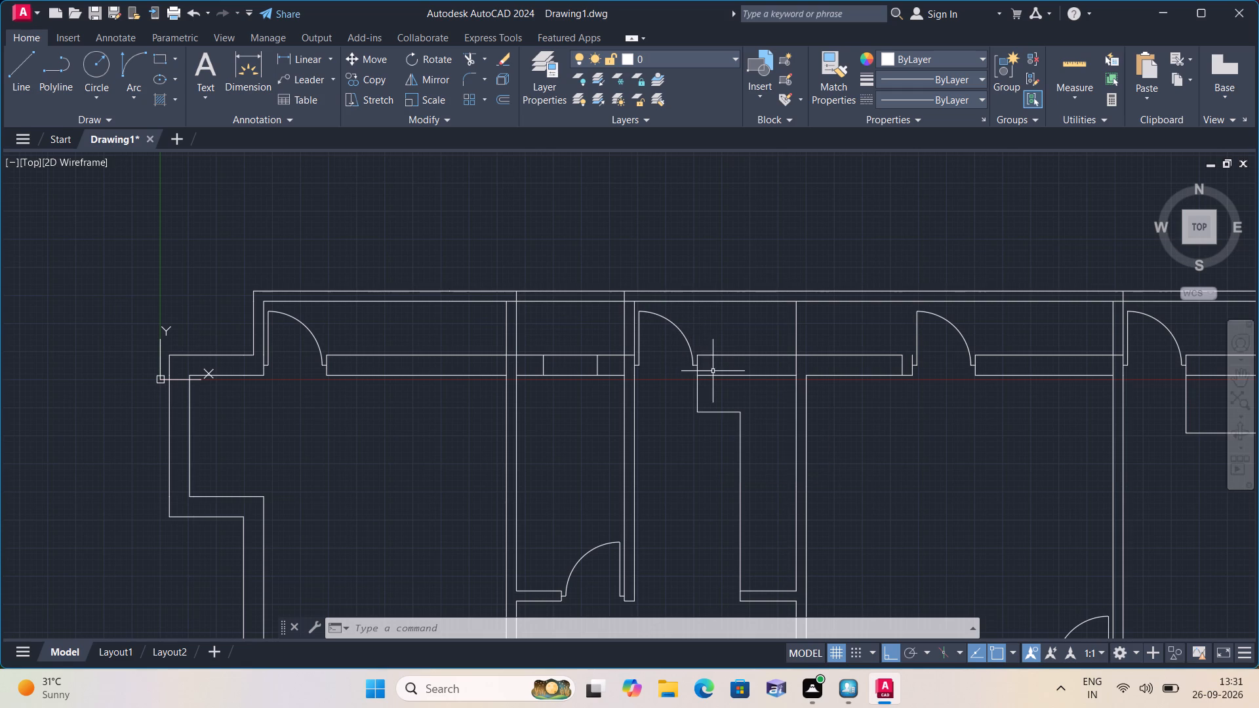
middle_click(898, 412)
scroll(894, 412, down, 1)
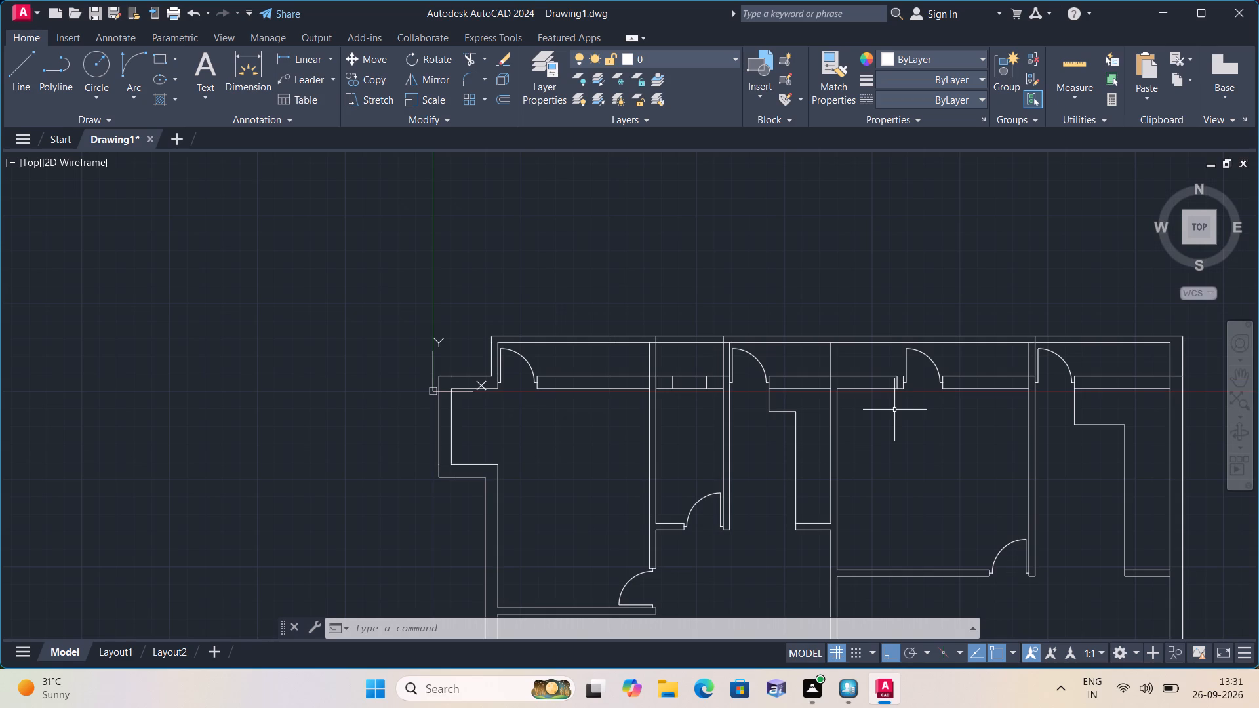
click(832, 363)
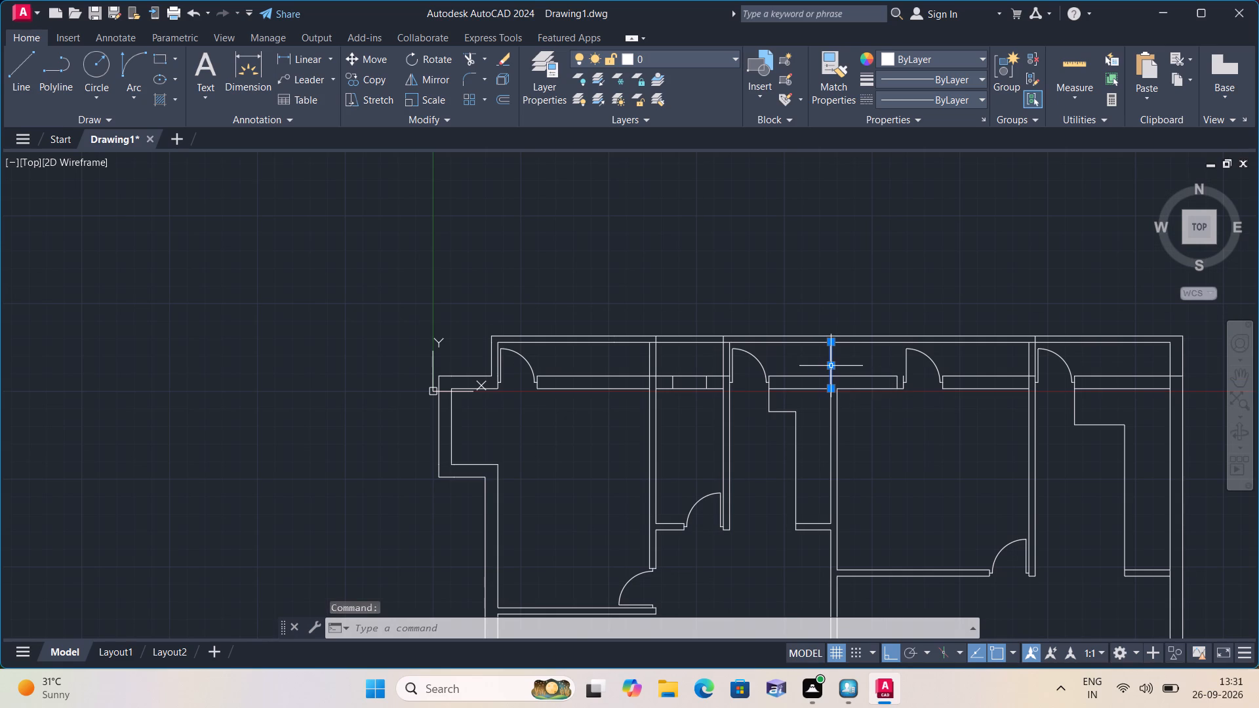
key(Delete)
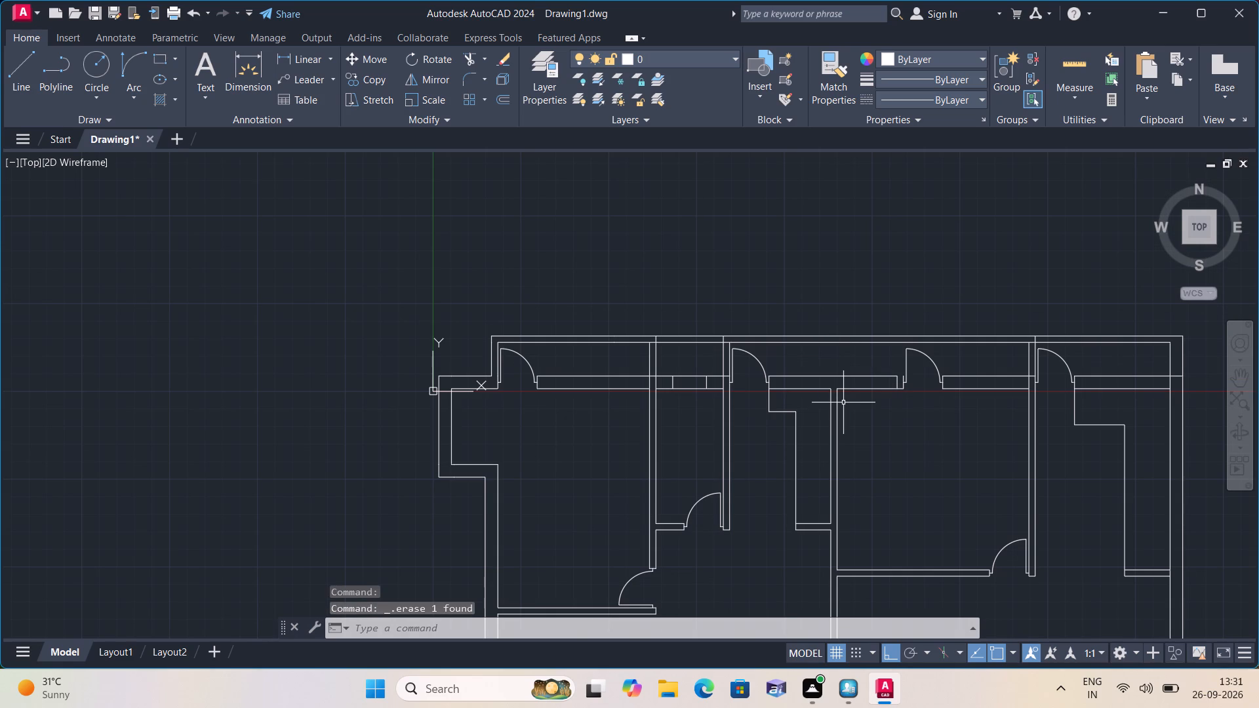
Extend the right line of the partition between the second and third doors up to the new wall's inner line.
text(l)
key(space)
scroll(834, 402, up, 2)
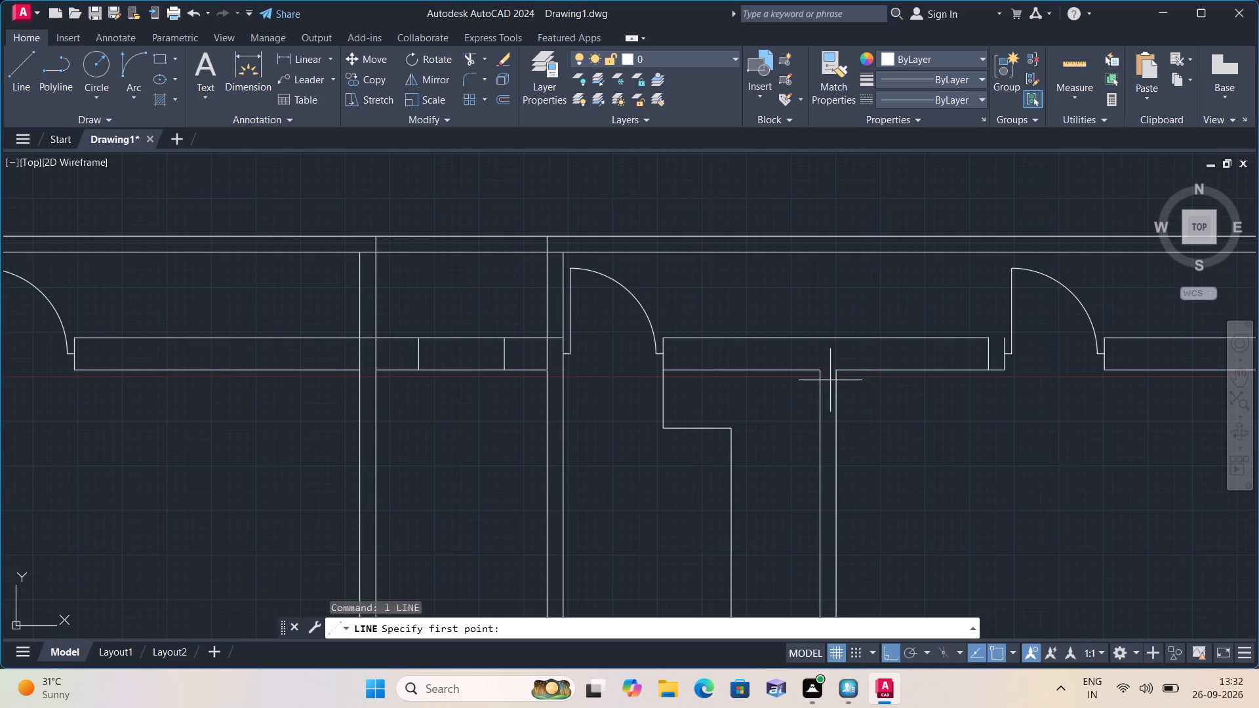
click(836, 369)
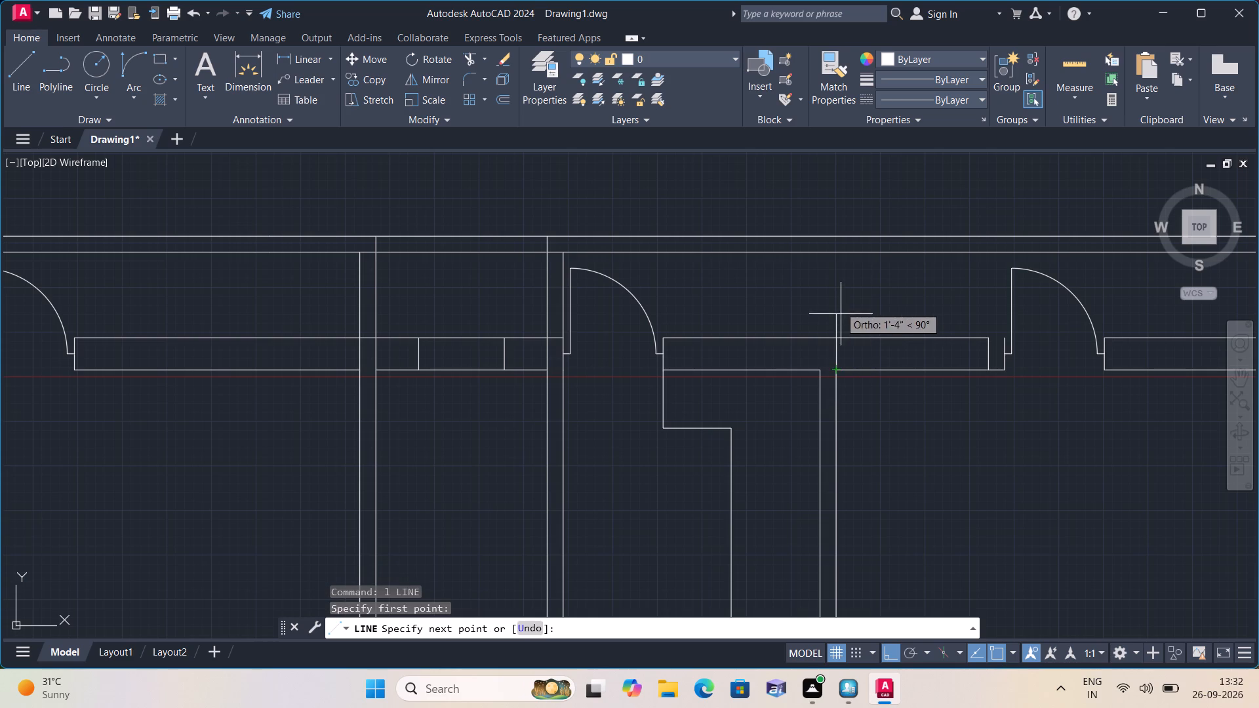
click(841, 251)
key(space)
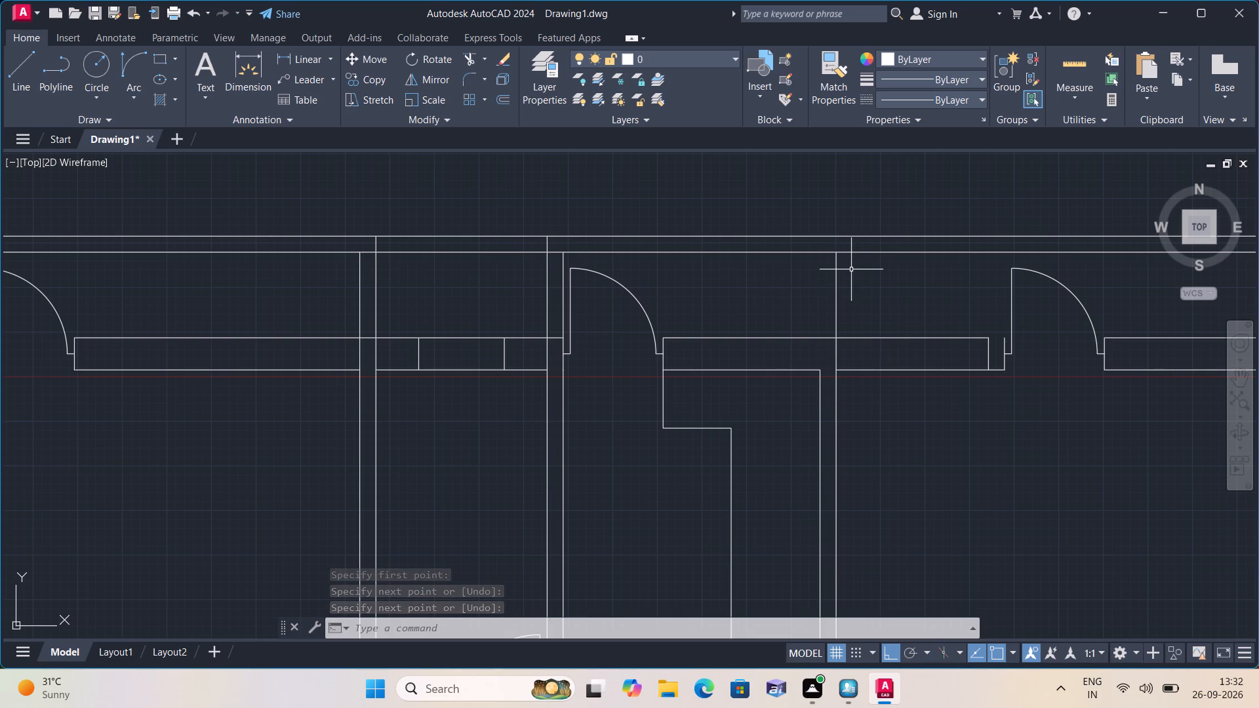
Trim away both lines of the new projecting wall between the first partition and the partition beside the second door.
text(trim)
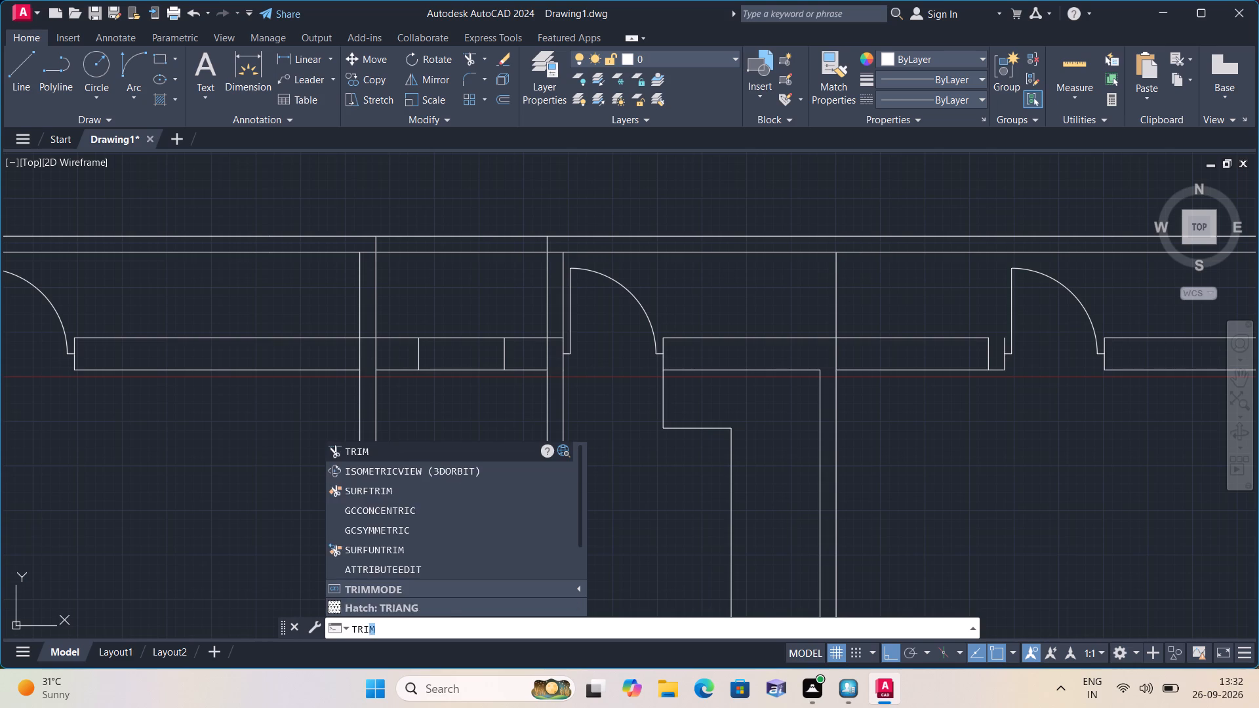
key(space)
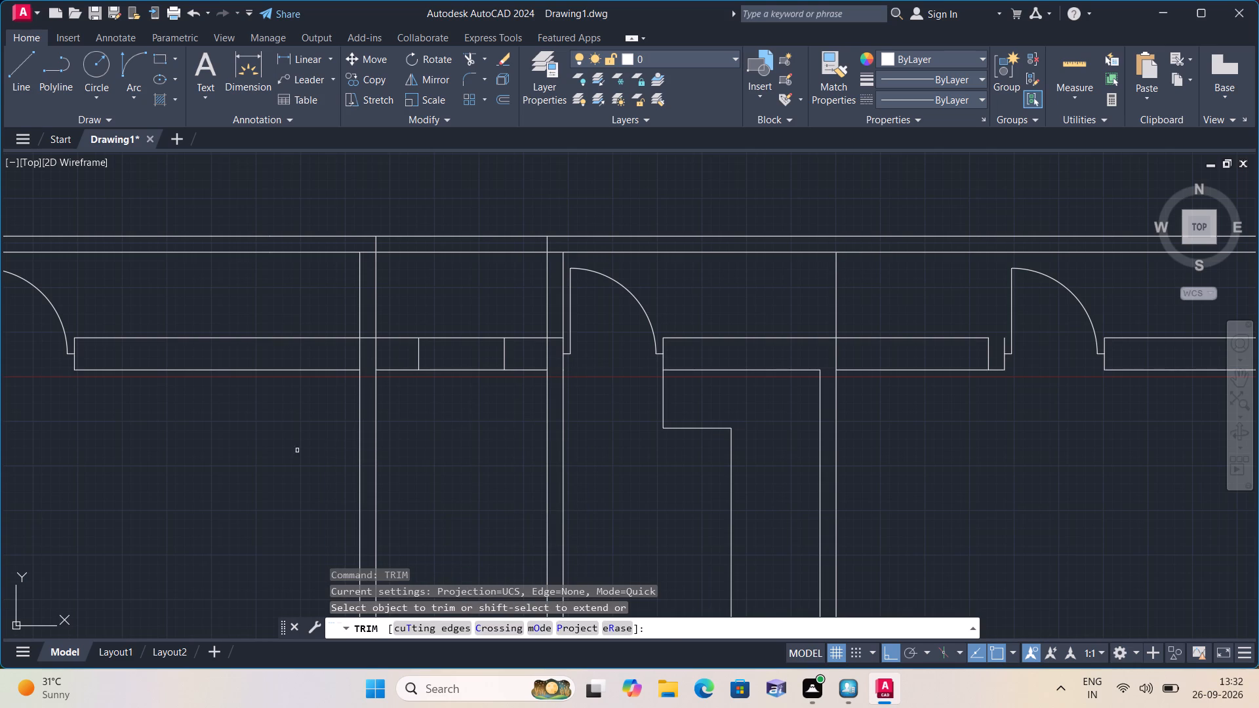
middle_drag(168, 463, 367, 505)
scroll(170, 465, down, 1)
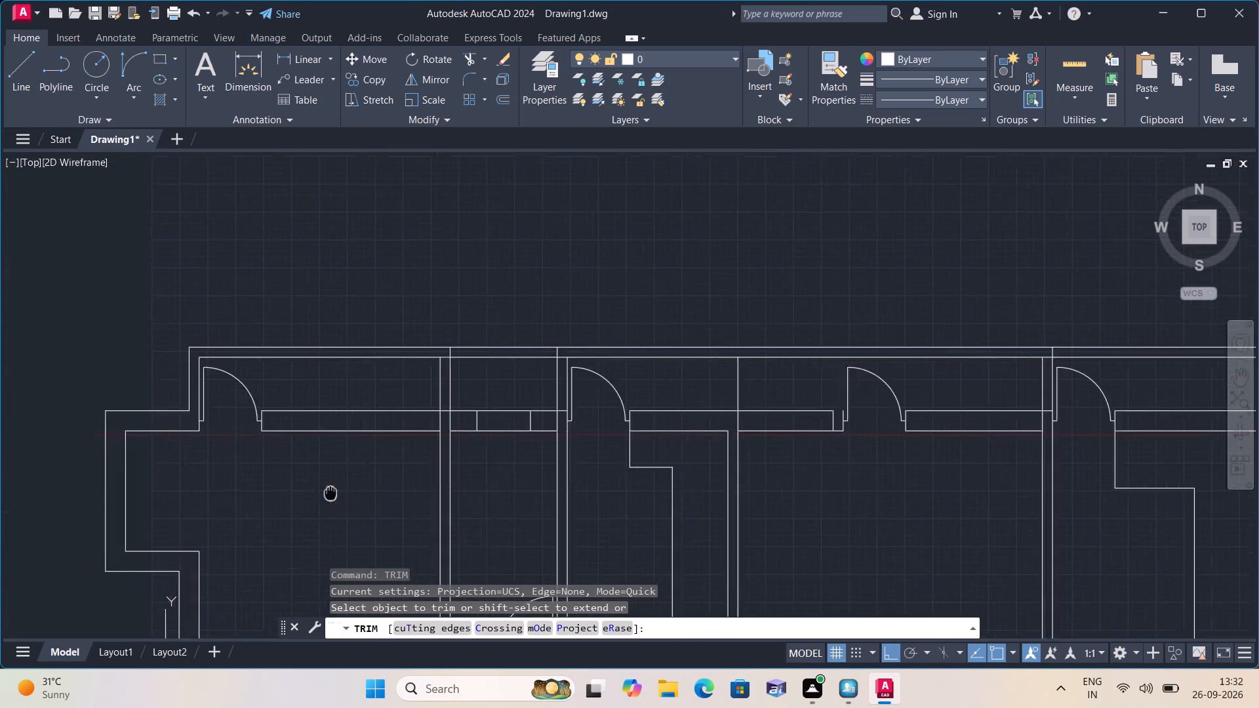
middle_drag(367, 505, 424, 519)
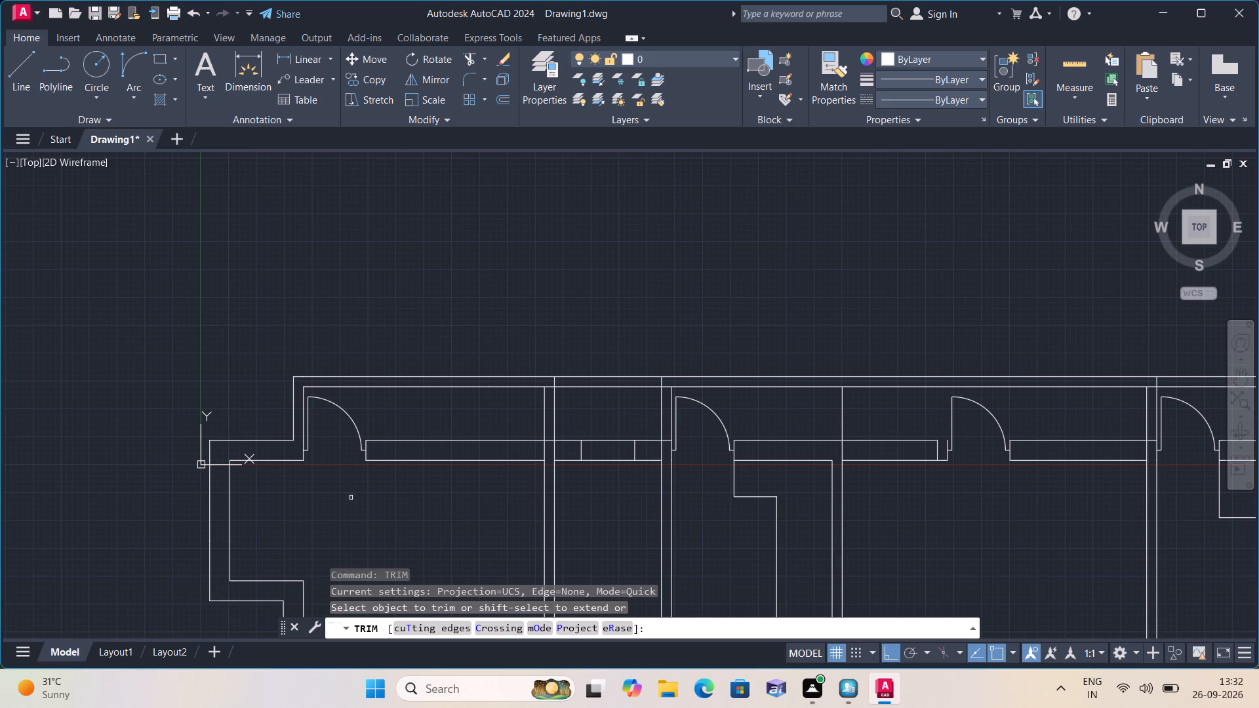
middle_drag(351, 498, 292, 451)
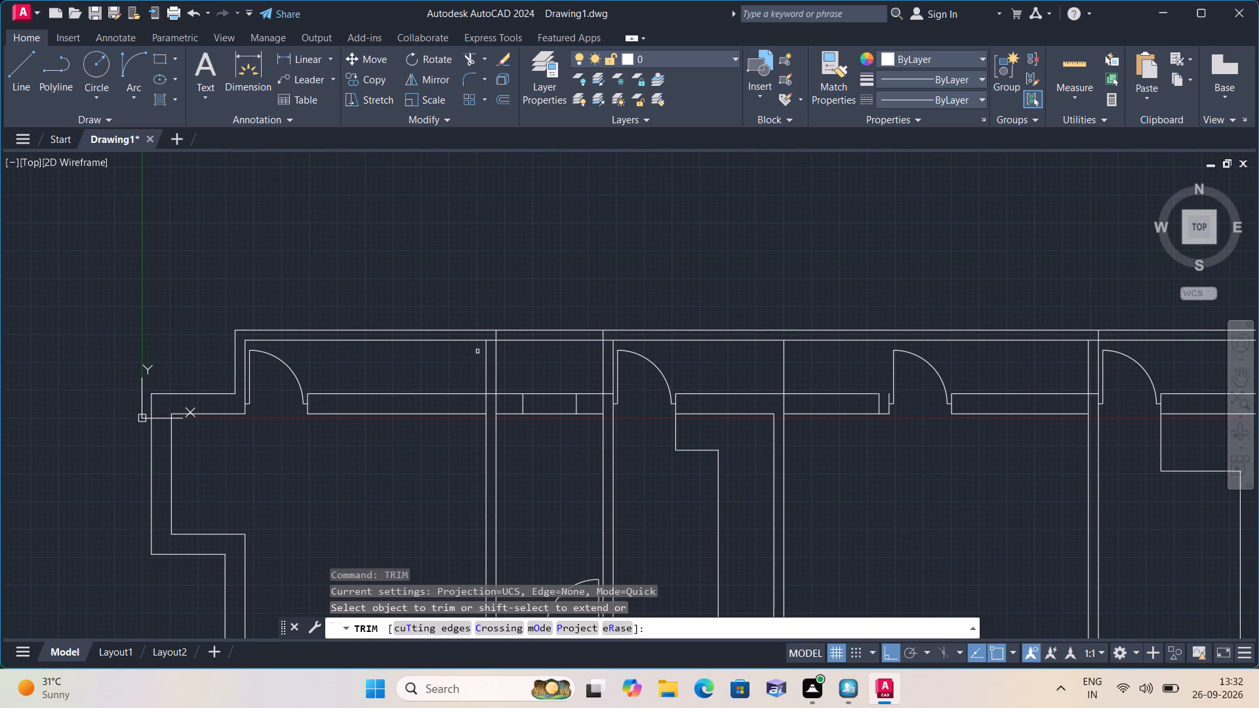
click(537, 363)
click(536, 294)
Trim the wall lines crossing the first partition's thickness and both partition lines where they cross the original top wall.
scroll(479, 344, up, 2)
click(506, 332)
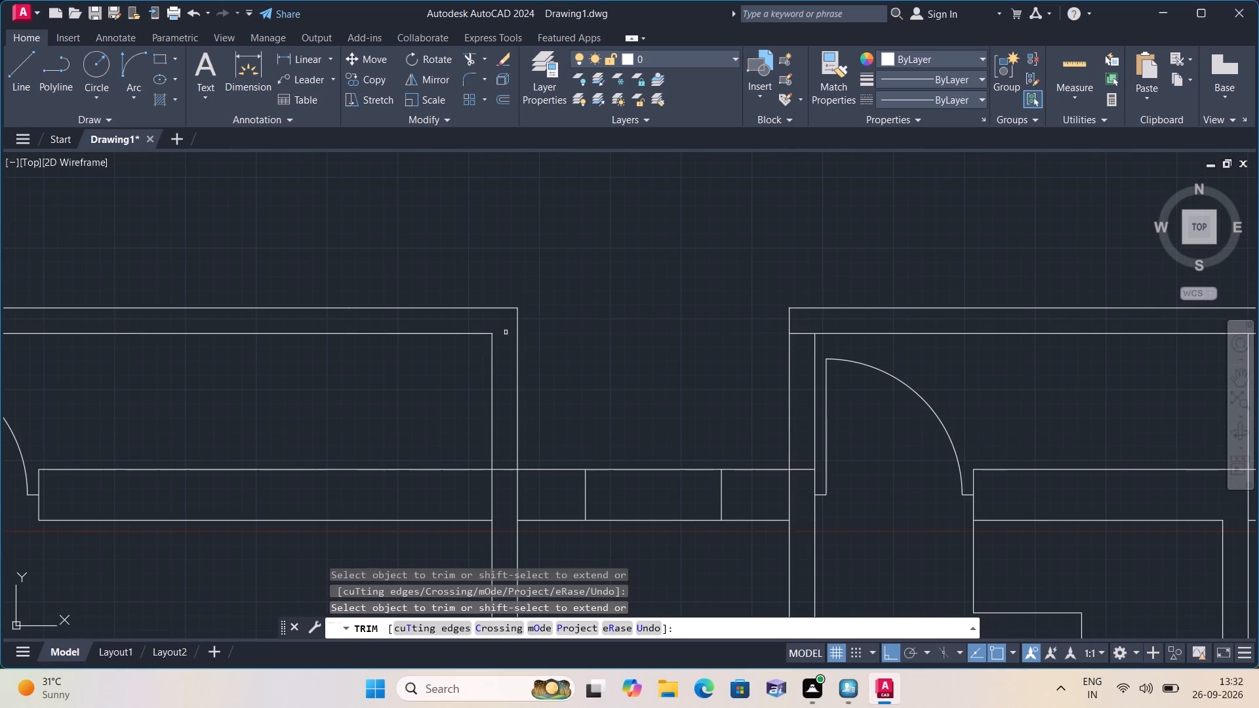
scroll(506, 332, down, 1)
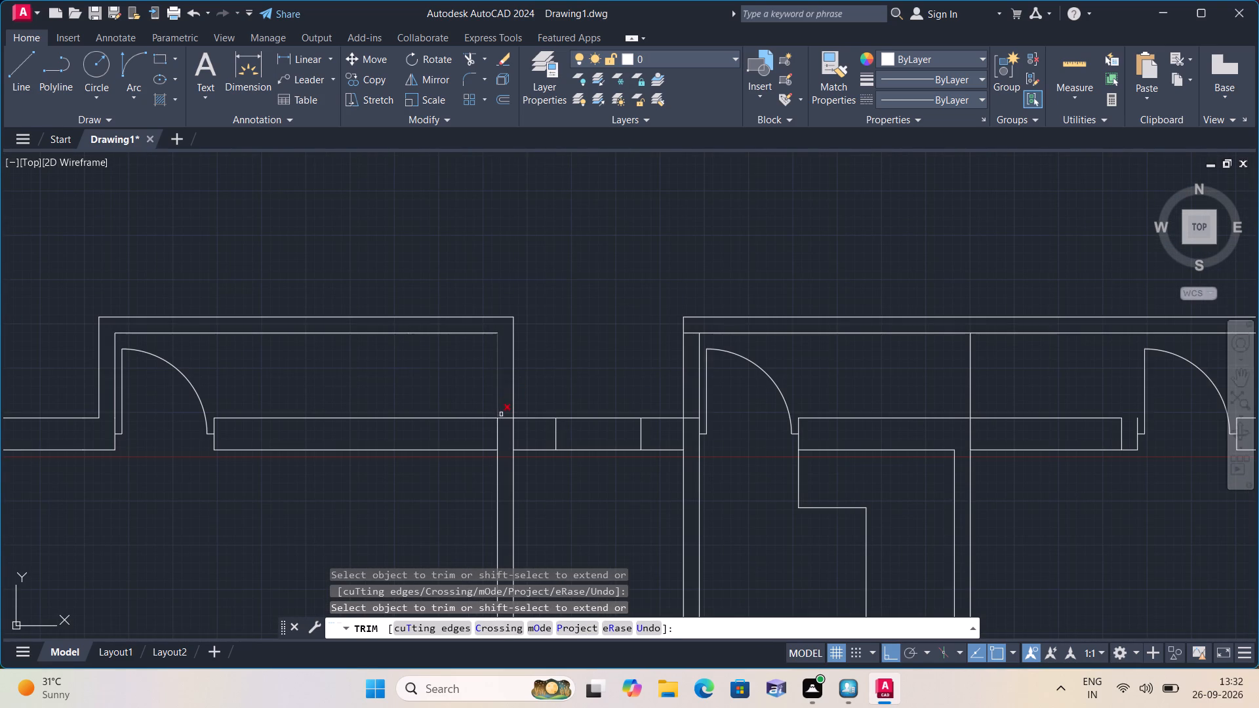
click(504, 417)
click(475, 429)
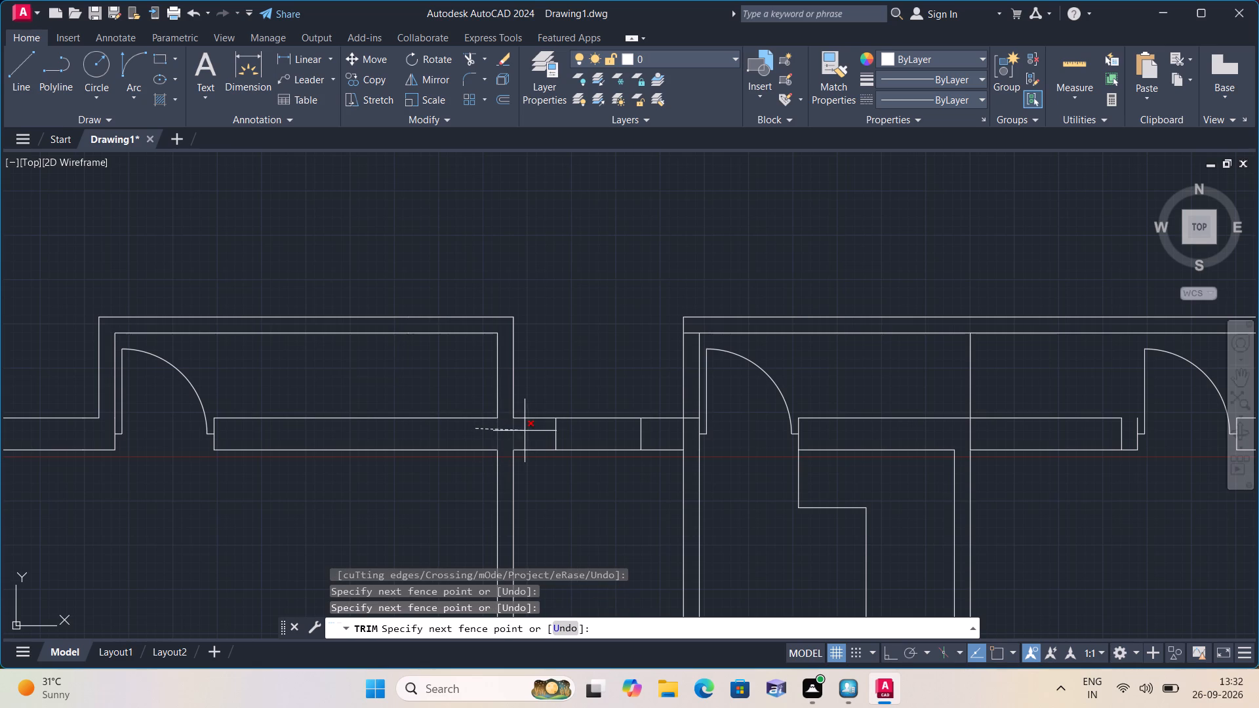
click(528, 432)
Trim the new and original top wall lines across the partition beside the second door, and that partition's left line between them.
middle_drag(528, 432, 521, 350)
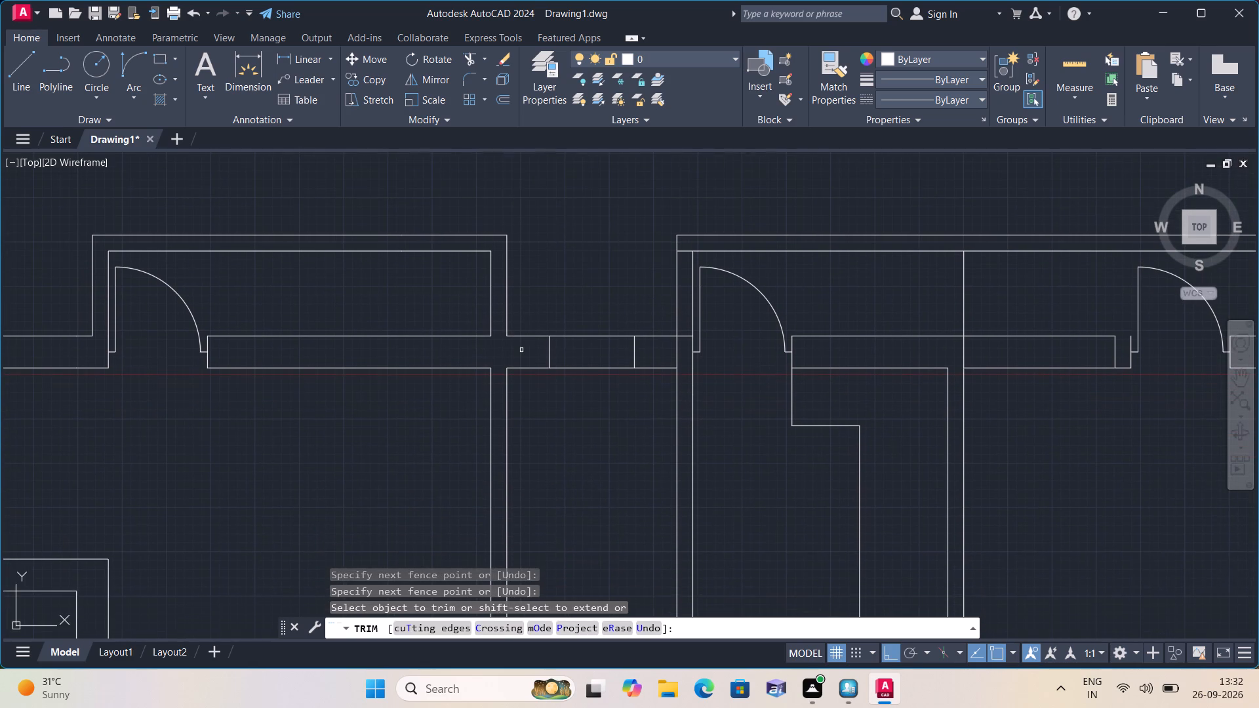
scroll(521, 353, down, 1)
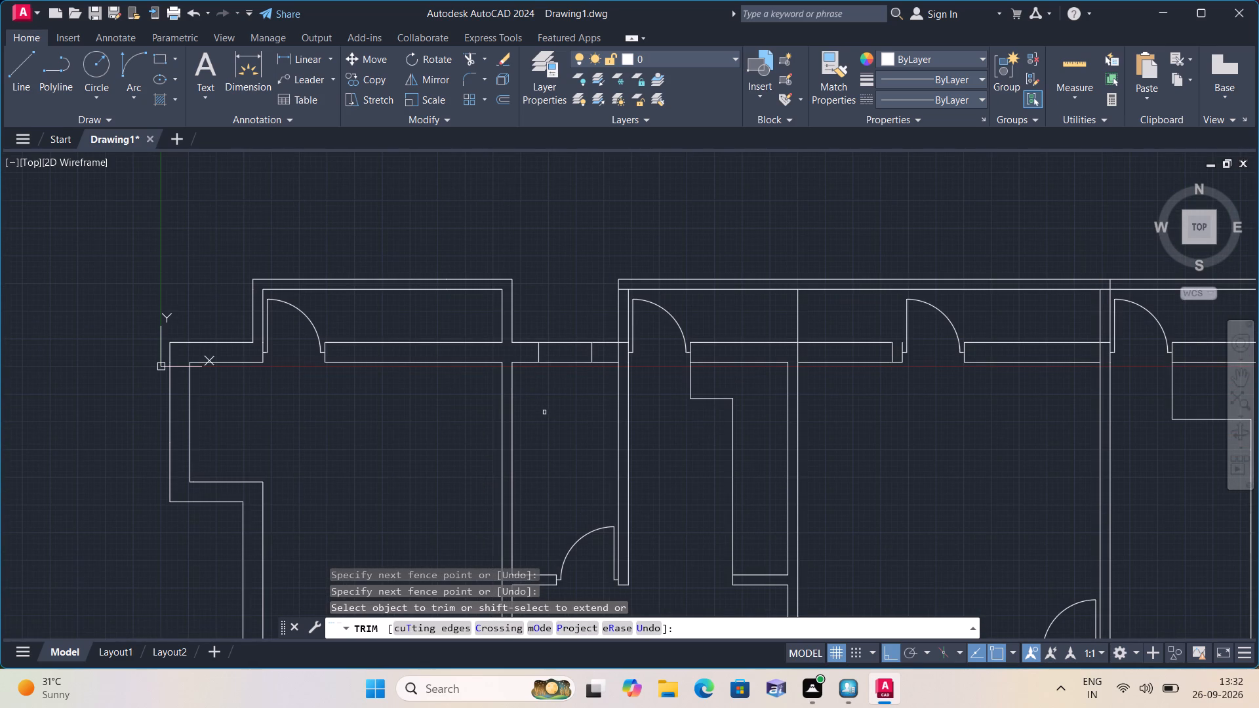
middle_drag(539, 411, 416, 372)
scroll(510, 260, up, 2)
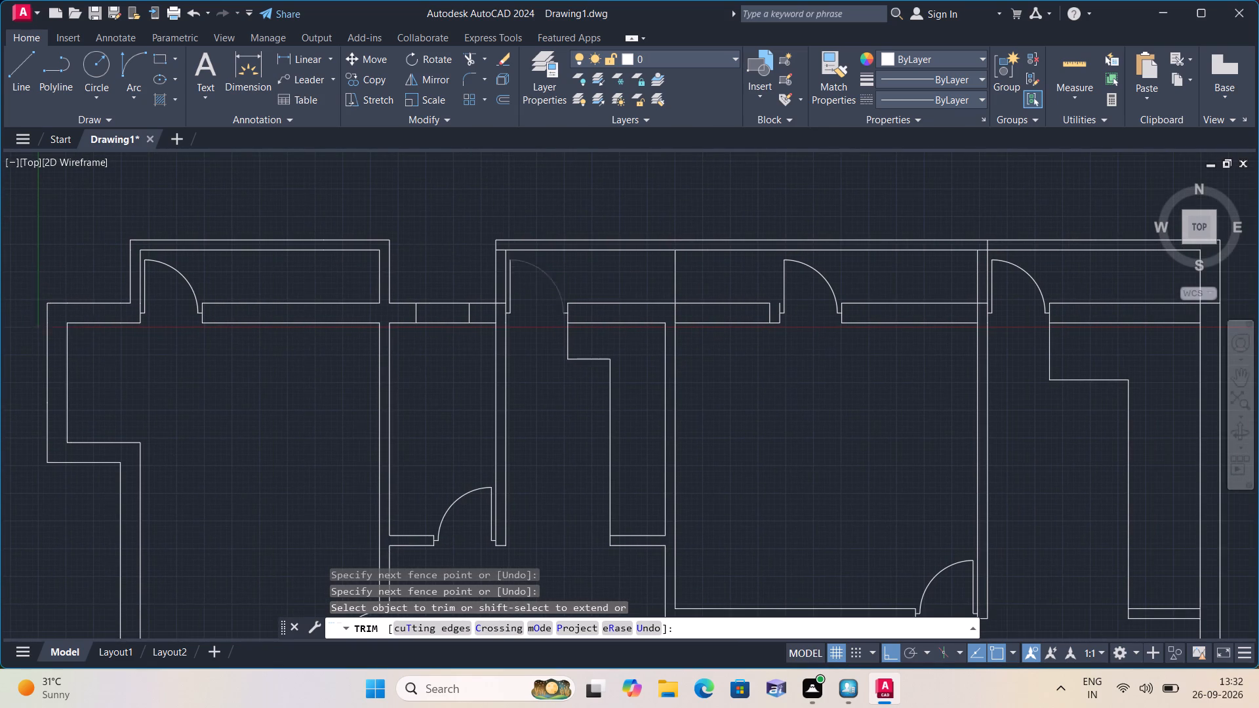
click(476, 235)
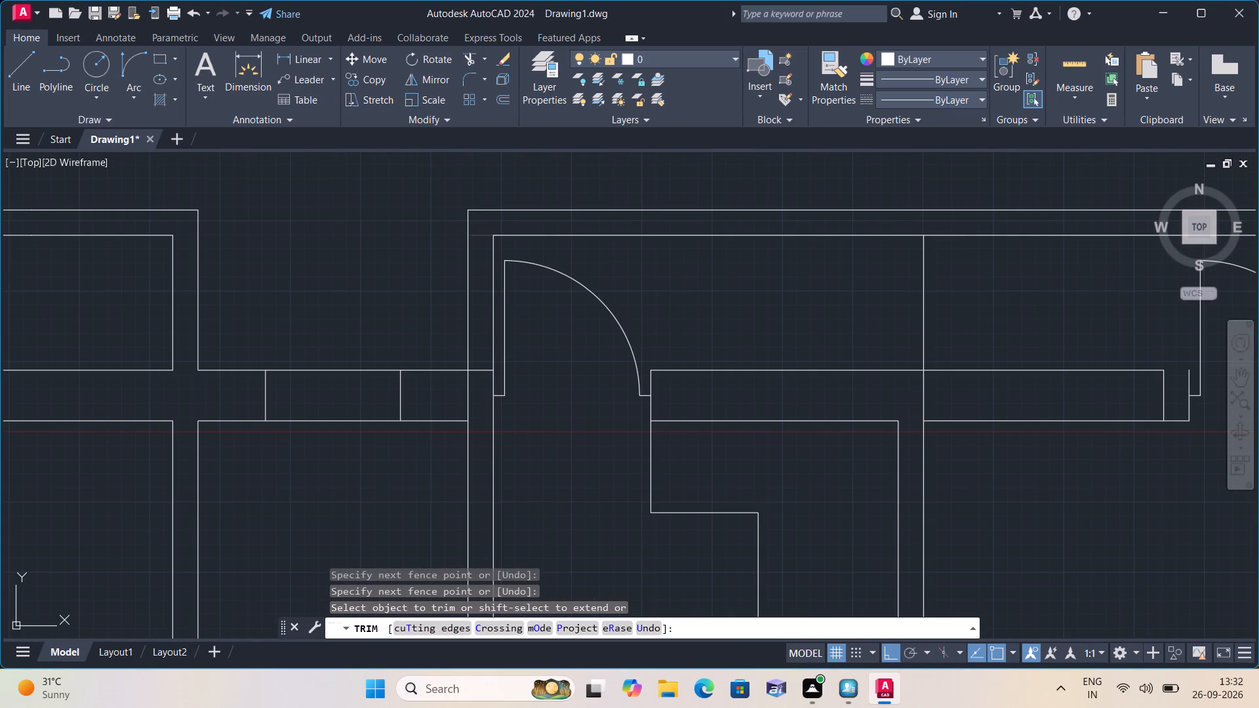
click(476, 372)
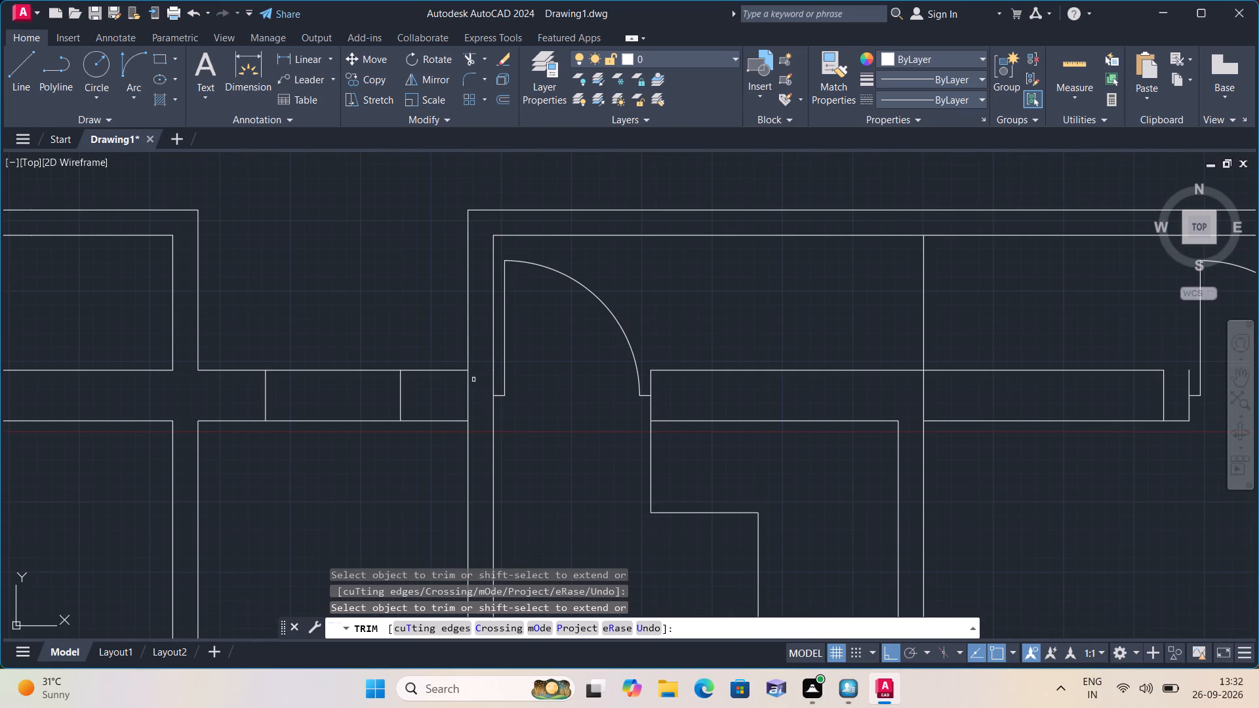
click(465, 386)
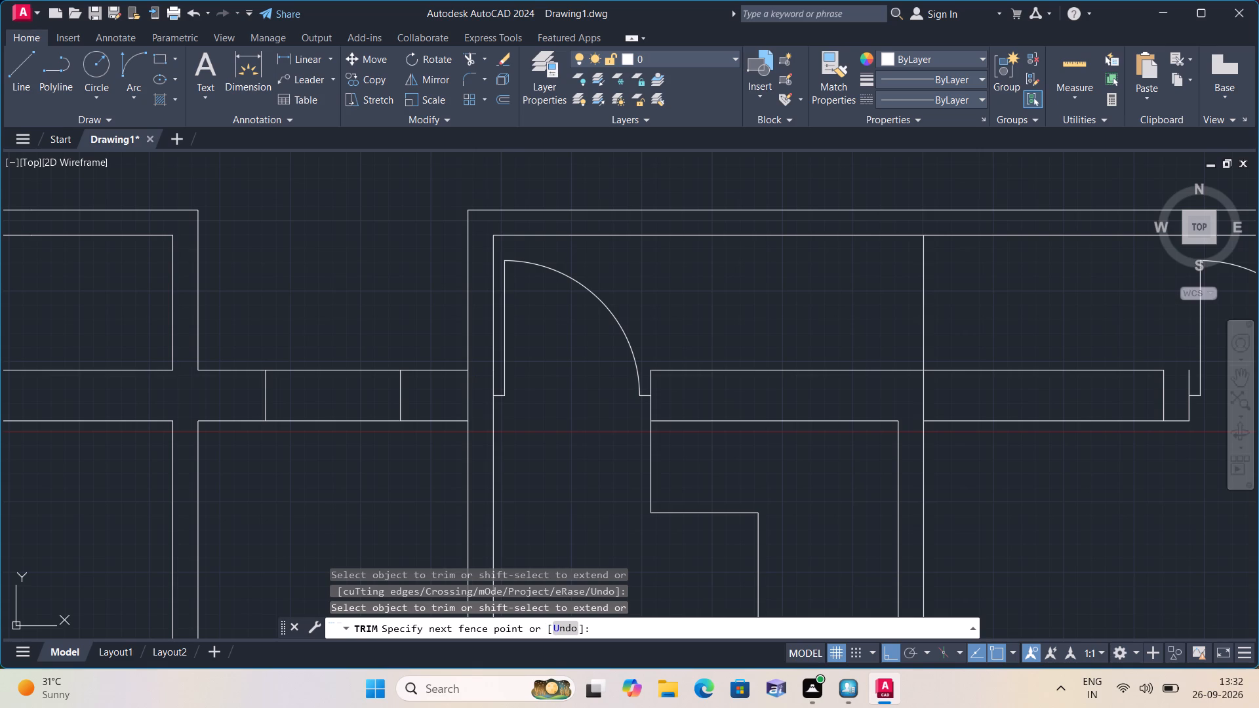
middle_drag(465, 388, 468, 314)
click(472, 317)
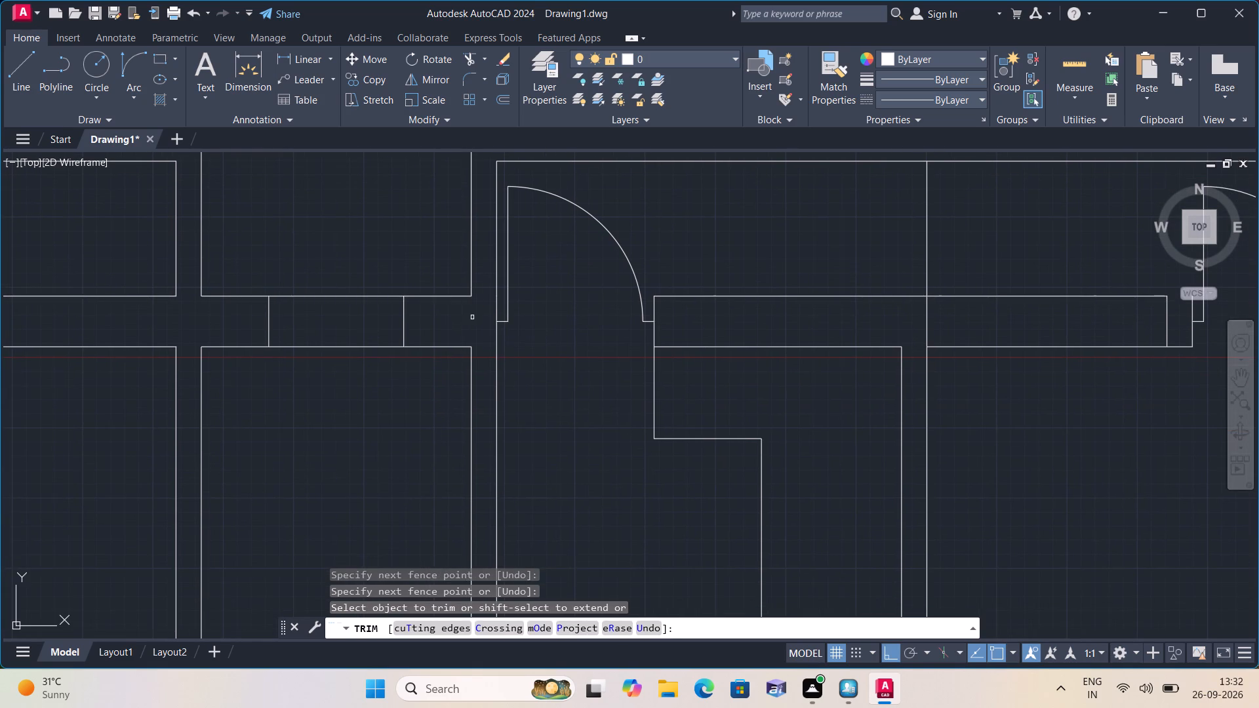
Trim away the right line extension of the partition between the second and third doors, above the original top wall.
scroll(472, 323, down, 1)
middle_drag(469, 321, 458, 265)
scroll(458, 264, down, 1)
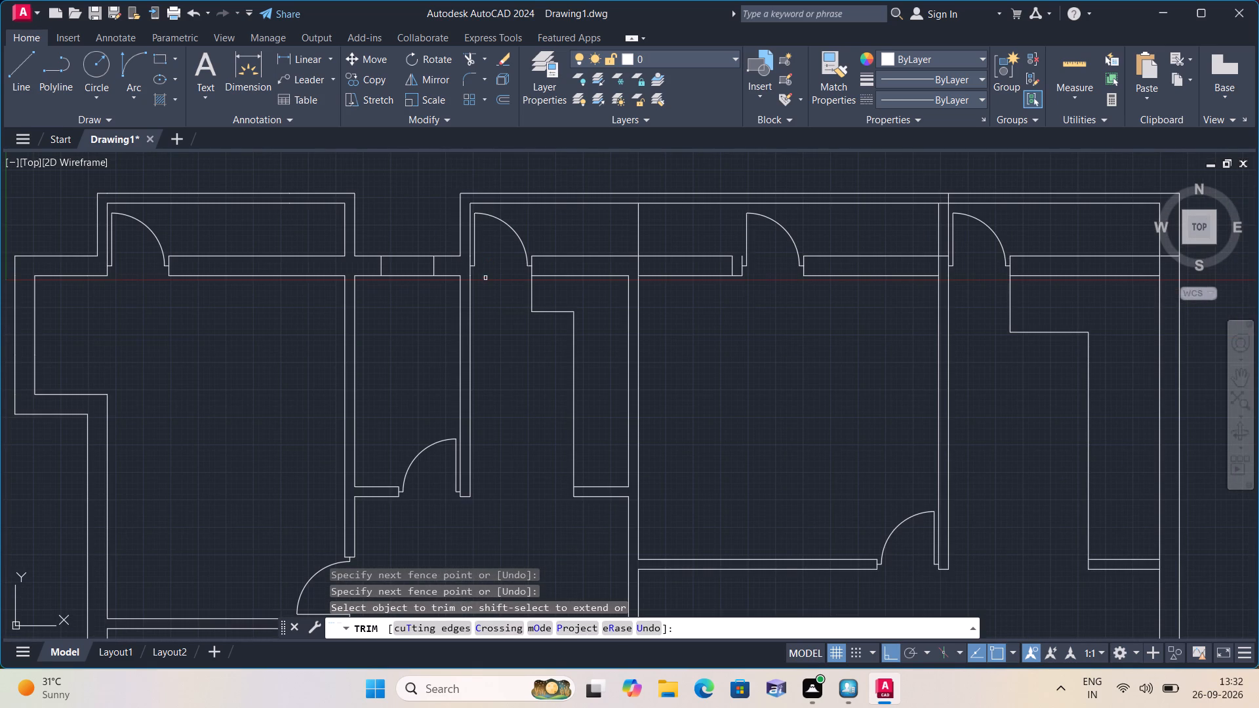
middle_drag(492, 310, 431, 328)
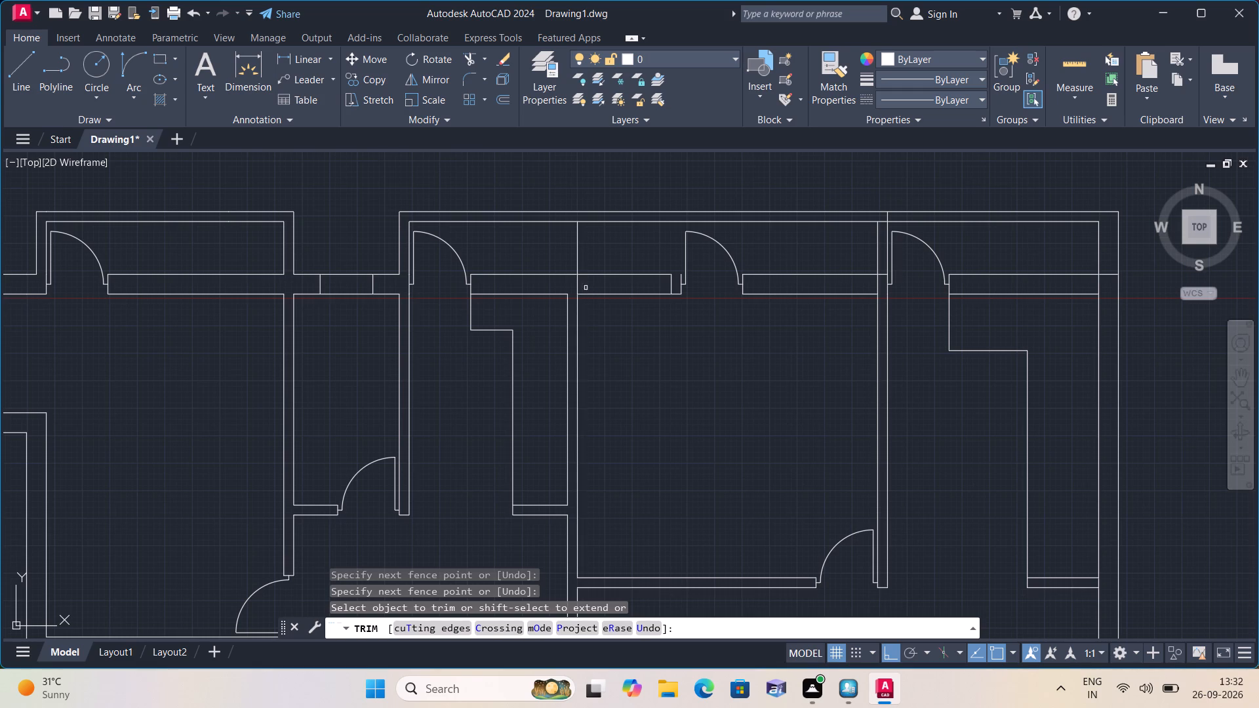
click(577, 253)
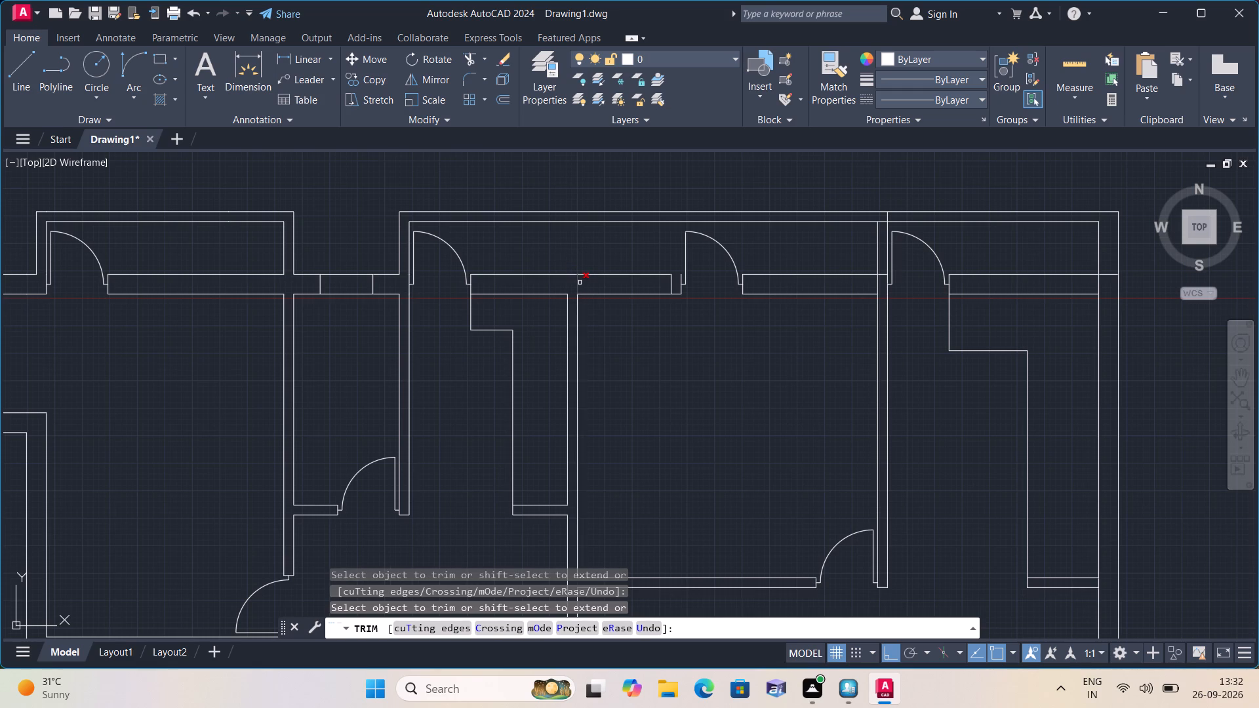
click(580, 283)
Trim the right exterior wall's inner line and the original top wall's outer line where they cross at the right corner.
scroll(580, 283, down, 1)
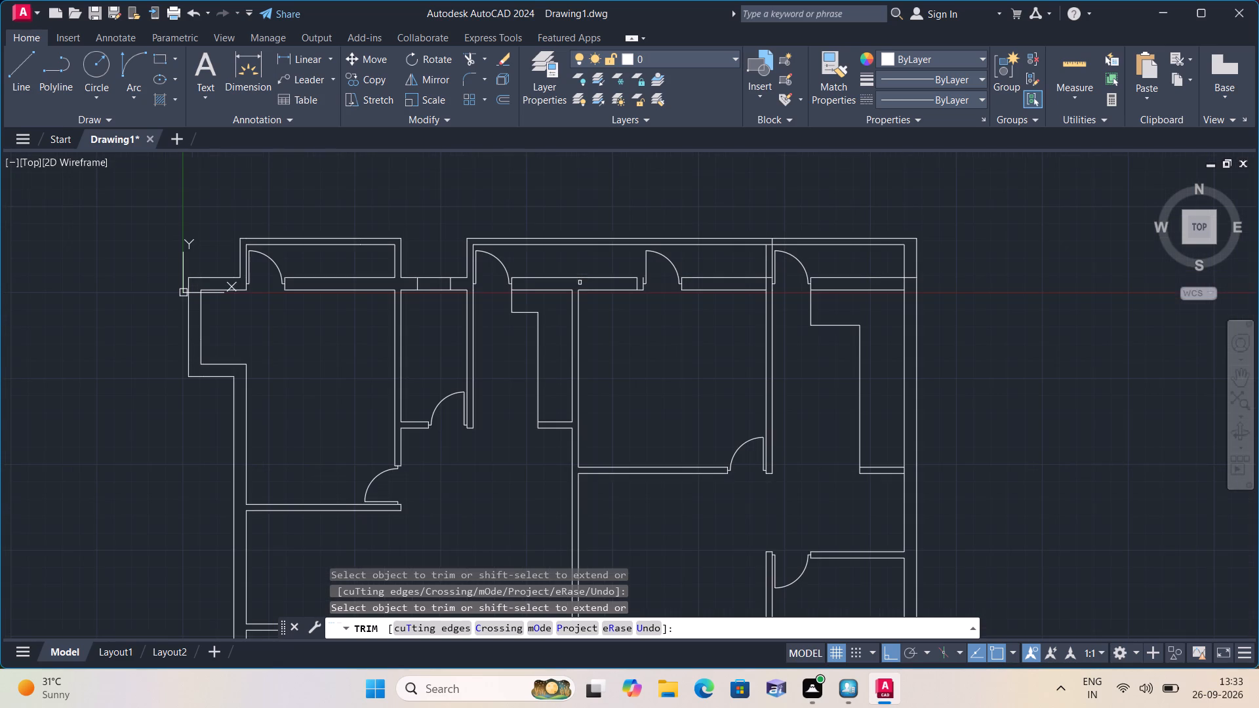
scroll(876, 282, up, 1)
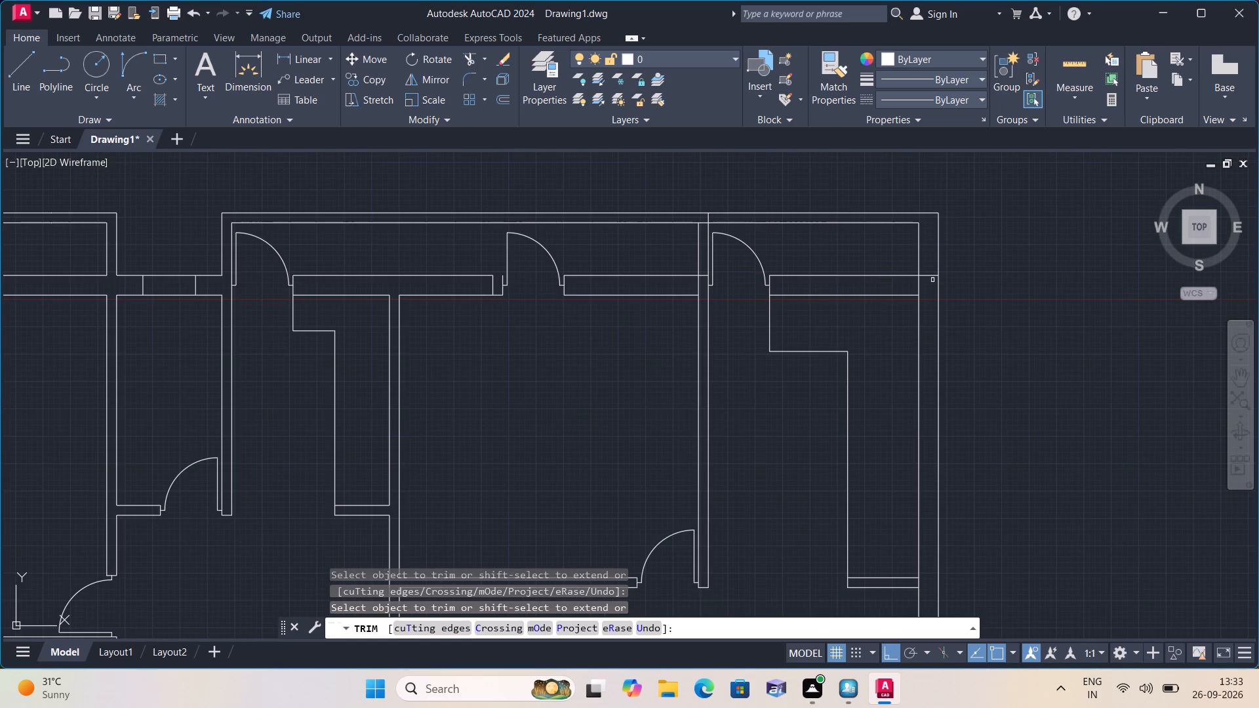
click(919, 284)
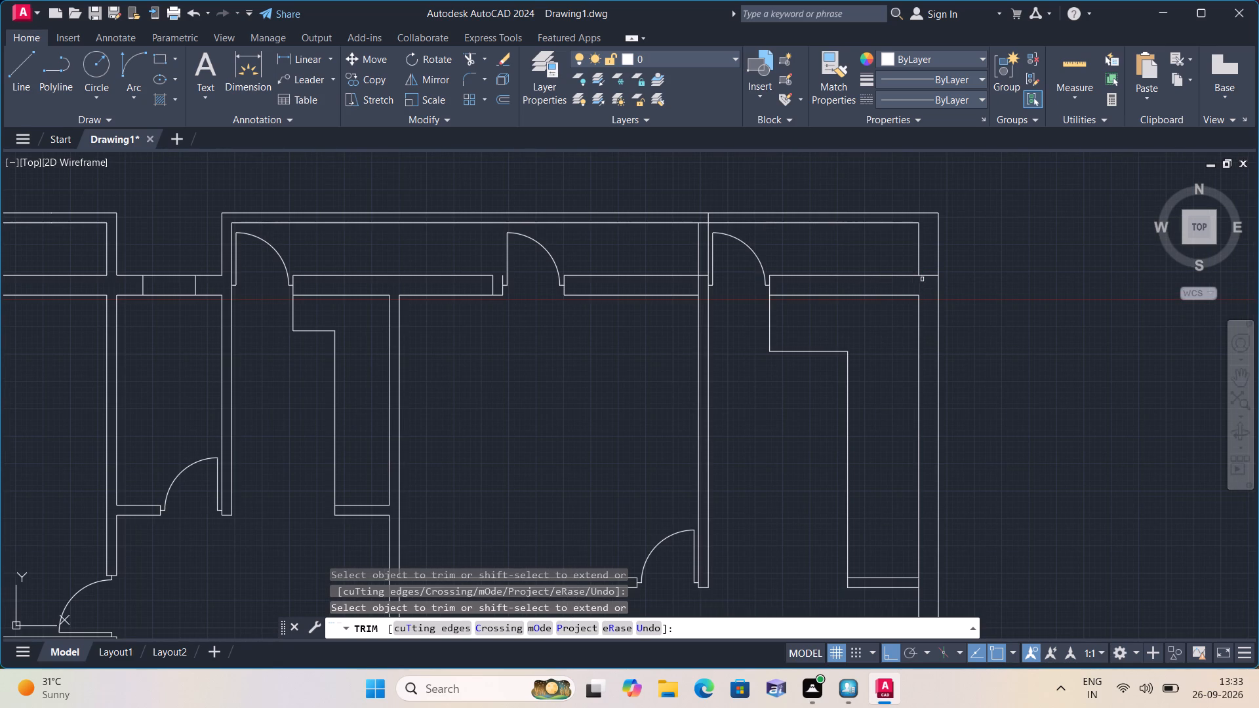
click(925, 275)
Trim the crossing lines where the partition beside the fourth door meets the new projecting wall and the original top wall.
scroll(721, 221, up, 2)
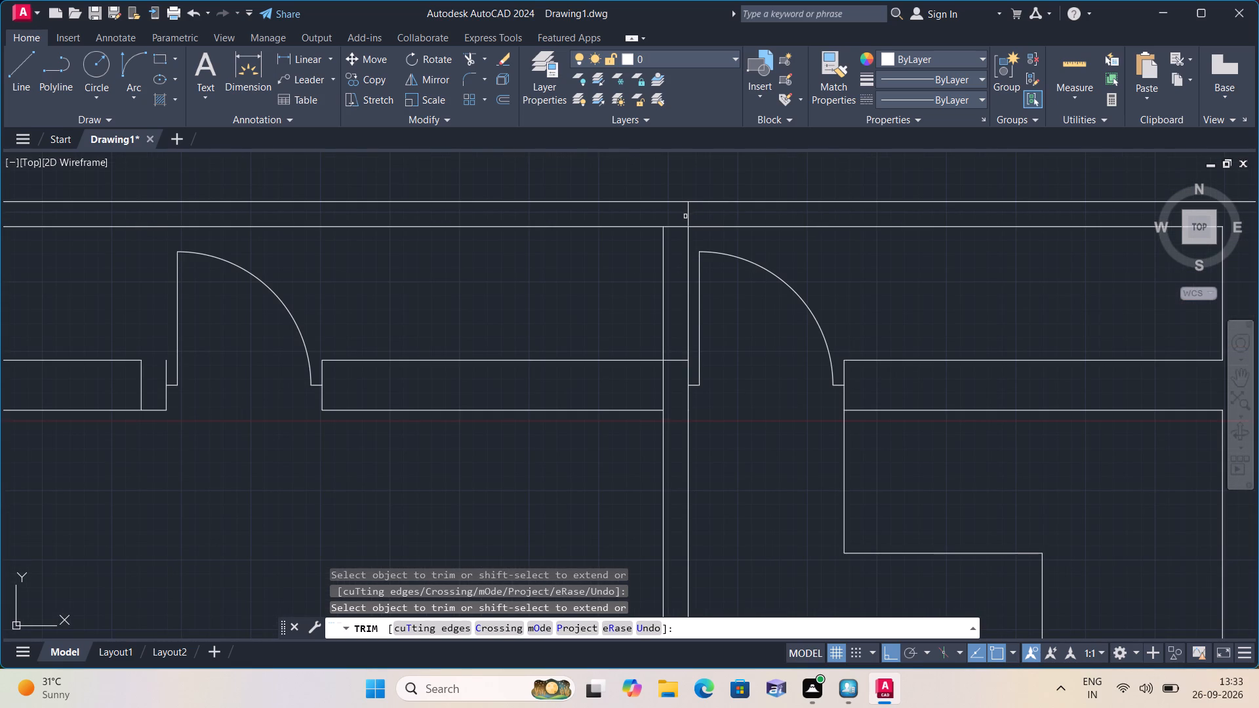
click(691, 215)
click(673, 220)
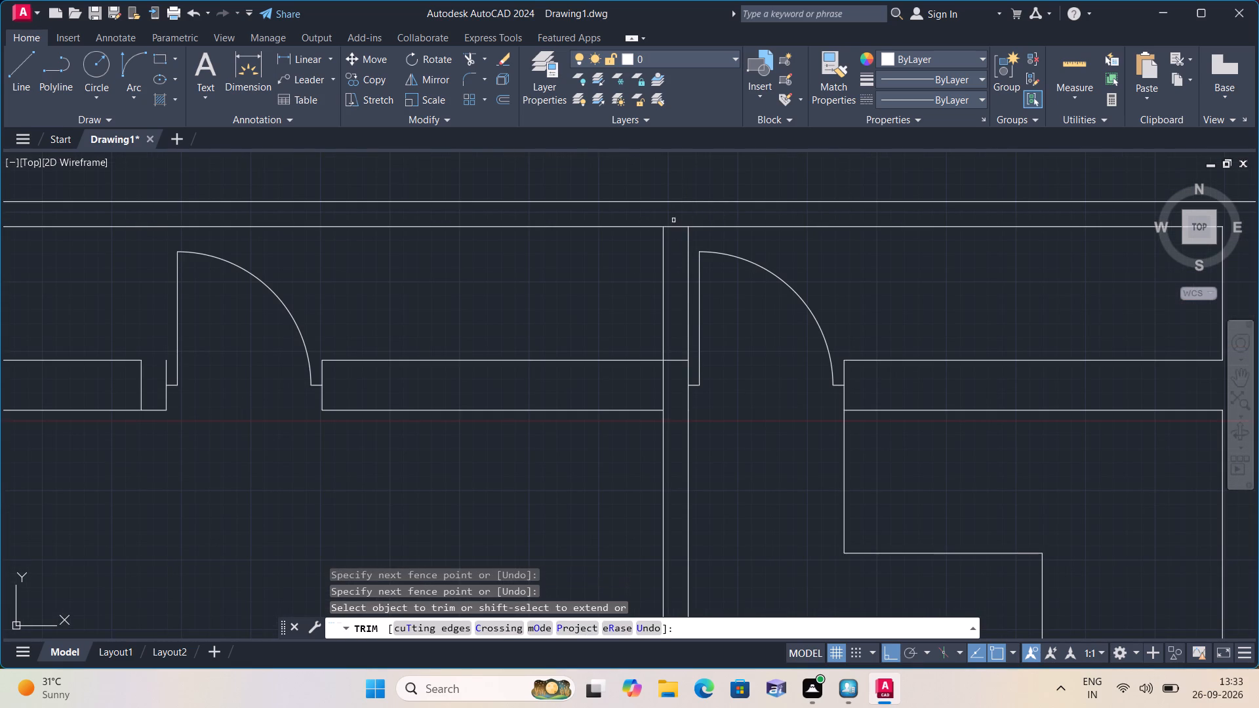
click(673, 226)
scroll(673, 226, down, 1)
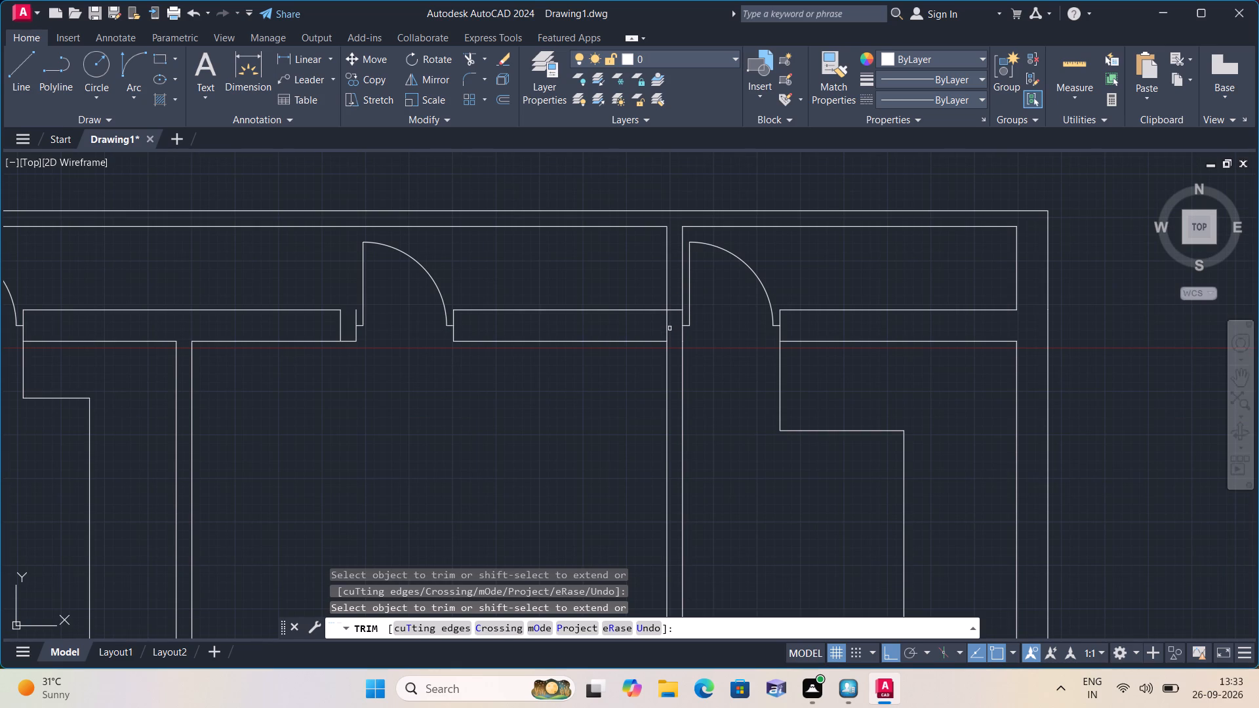
click(665, 324)
click(673, 307)
Draw a line extending the left side of the partition between the second and third doors up to the new wall's inner line.
scroll(673, 307, down, 1)
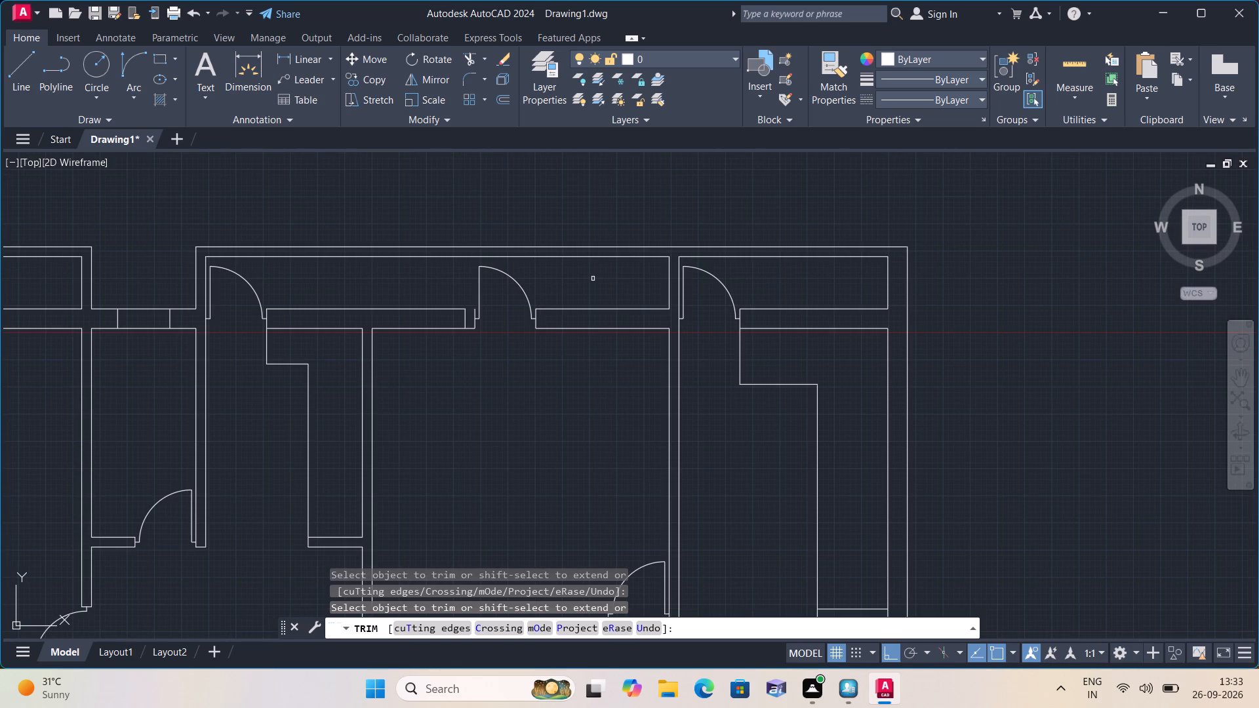
middle_drag(600, 281, 677, 313)
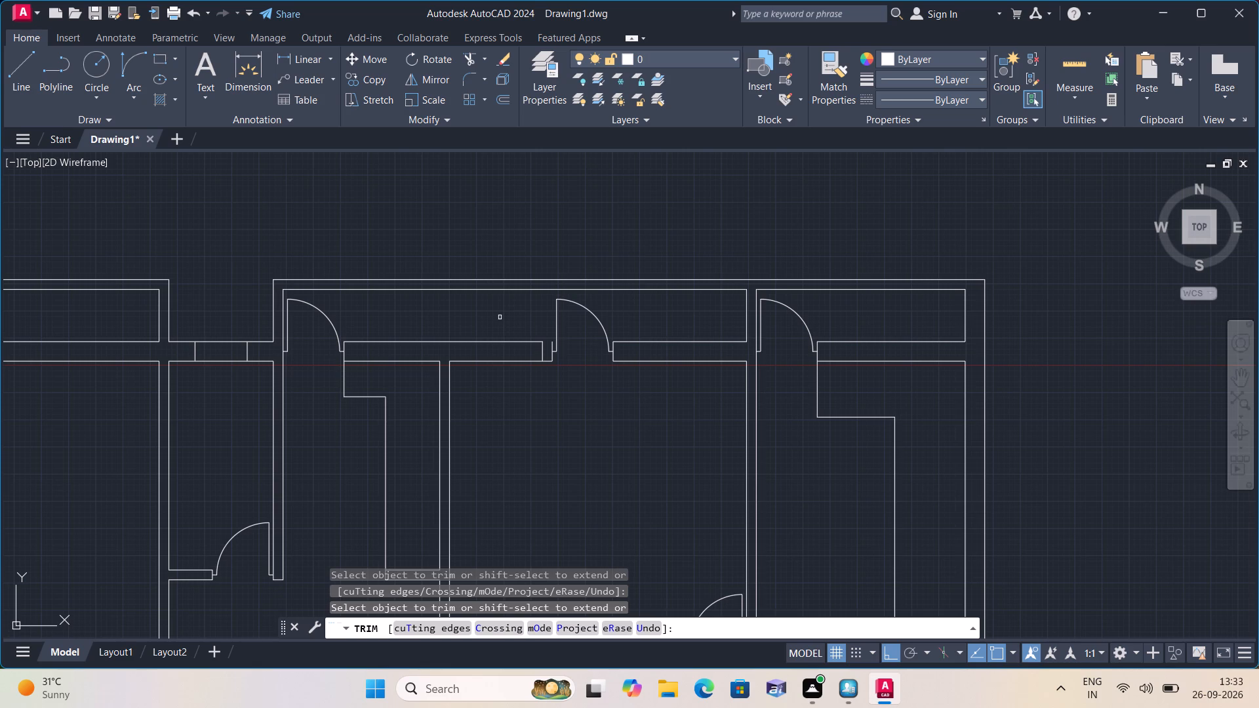
key(Escape)
text(l)
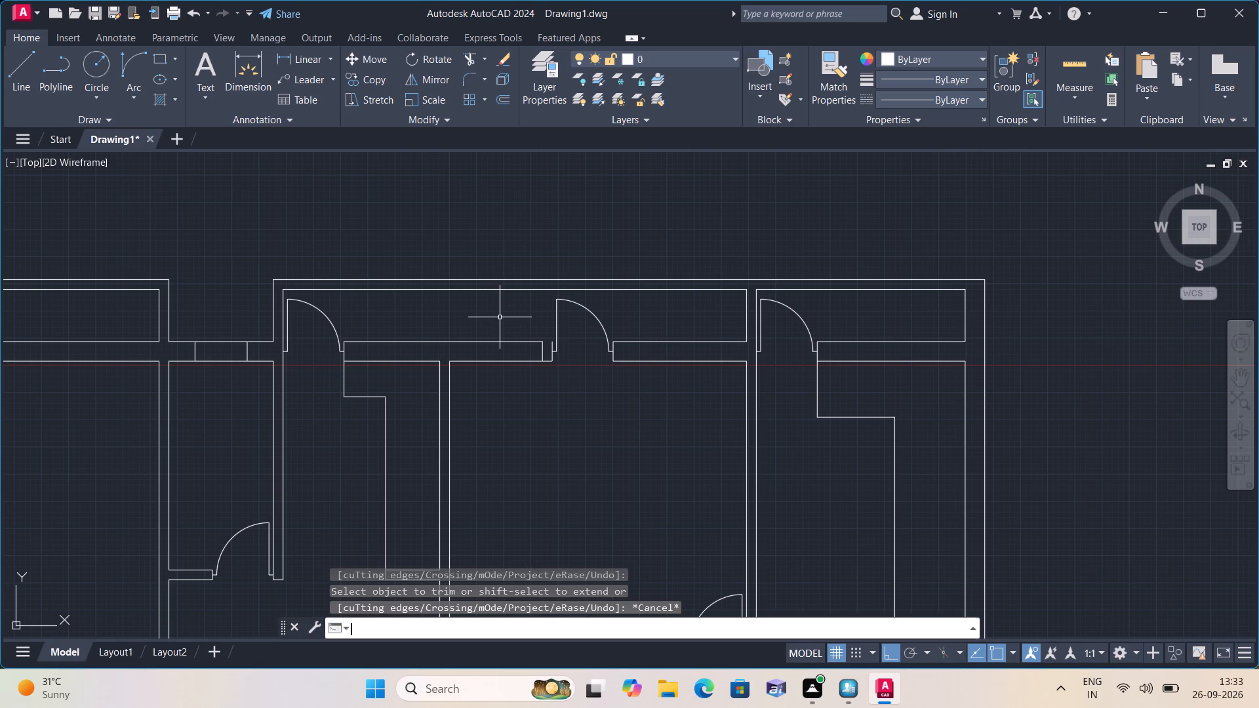
key(space)
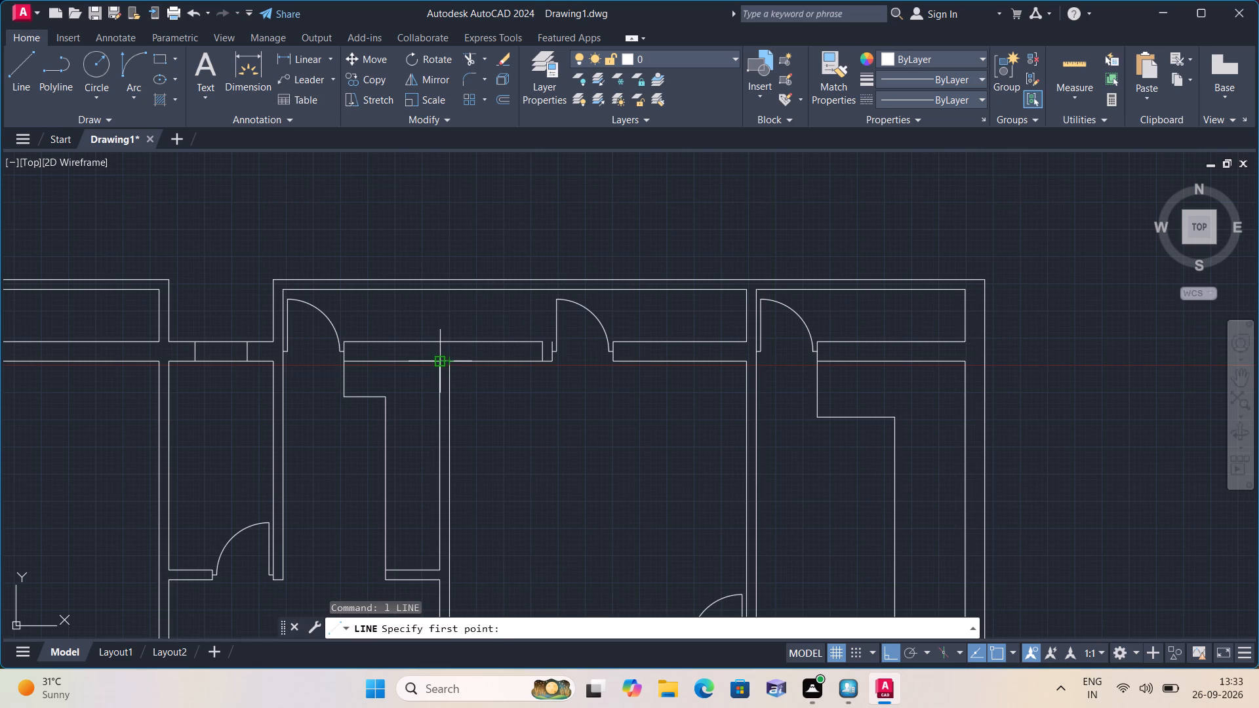
click(439, 359)
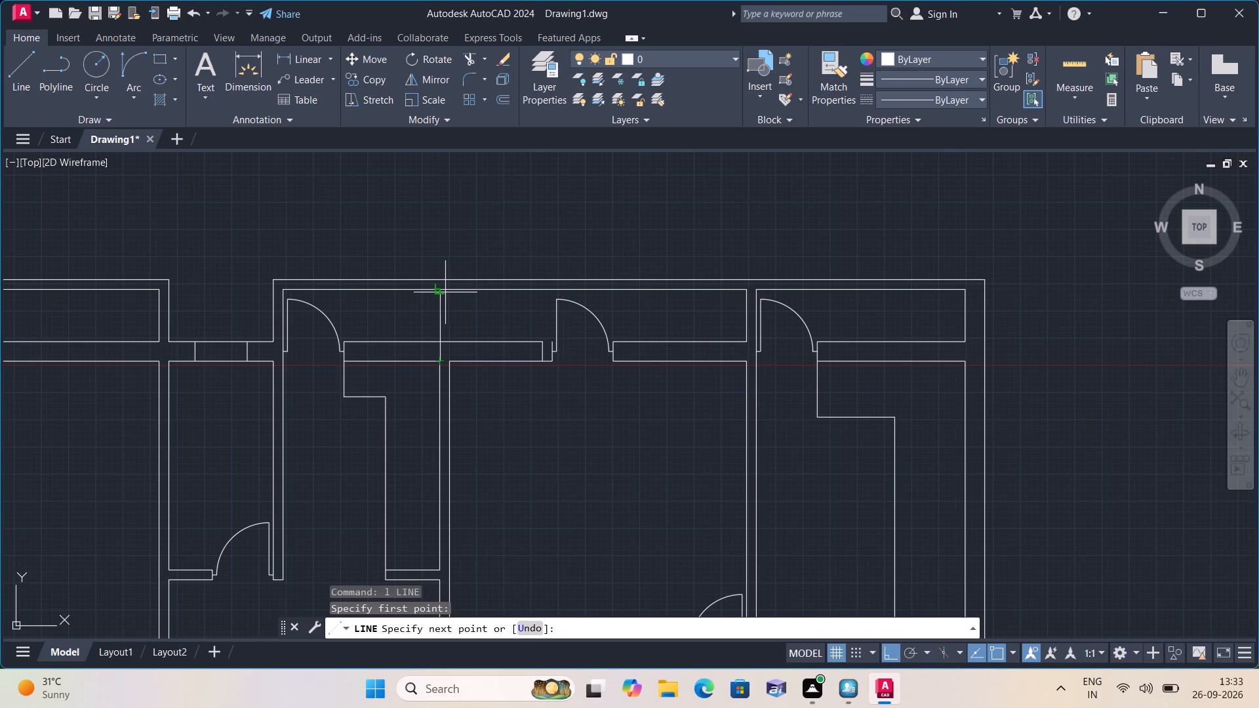
click(443, 290)
key(space)
Draw two lines from the wall end beside the third door up to the new wall's inner line, extending both jamb lines.
key(space)
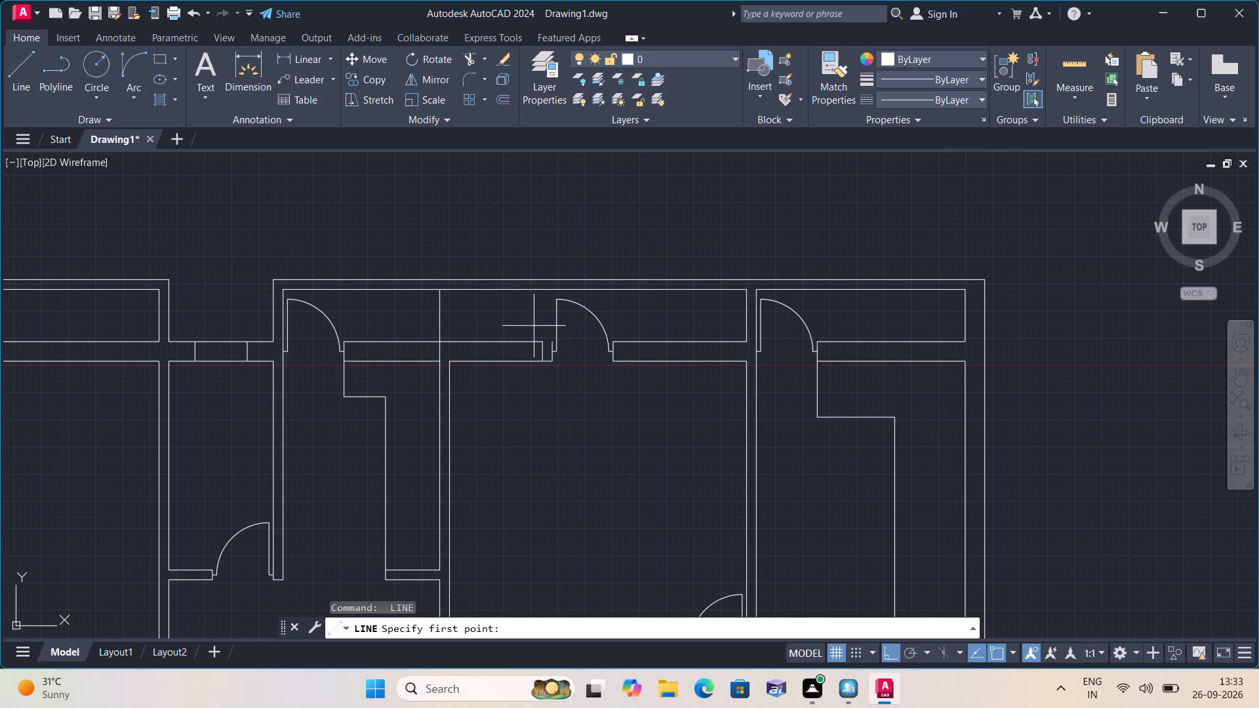
click(551, 342)
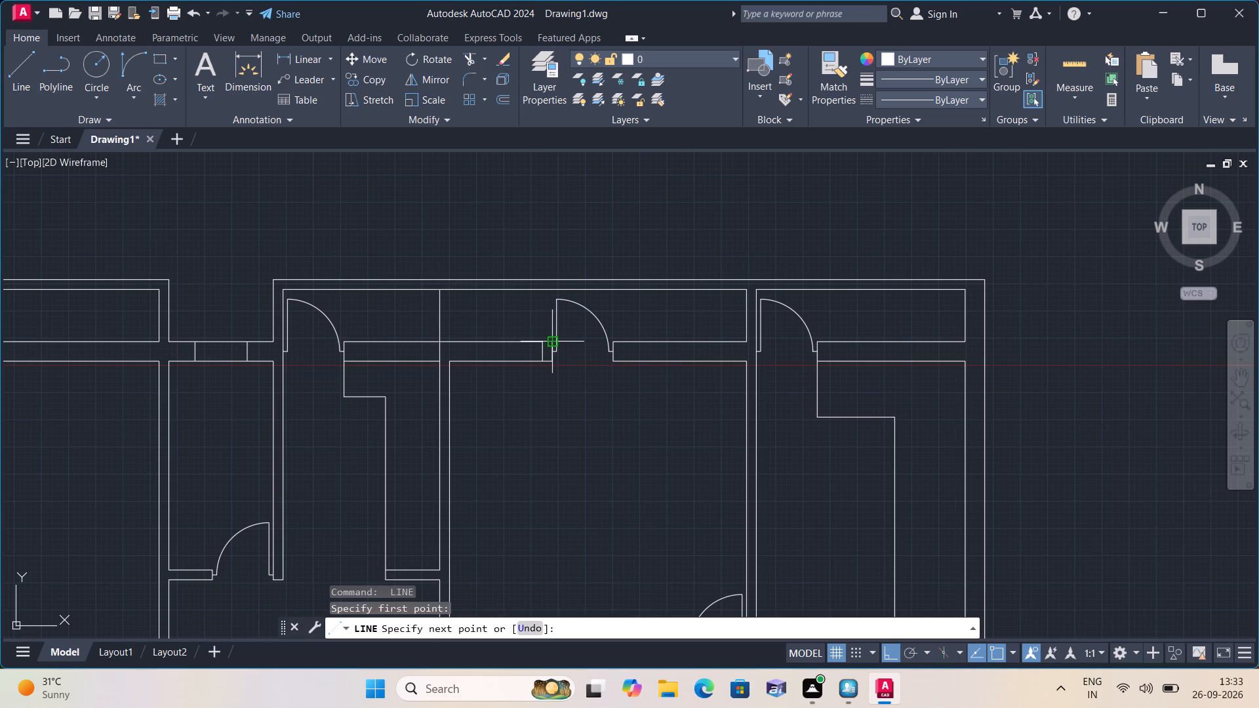
click(550, 286)
key(space)
key(space)
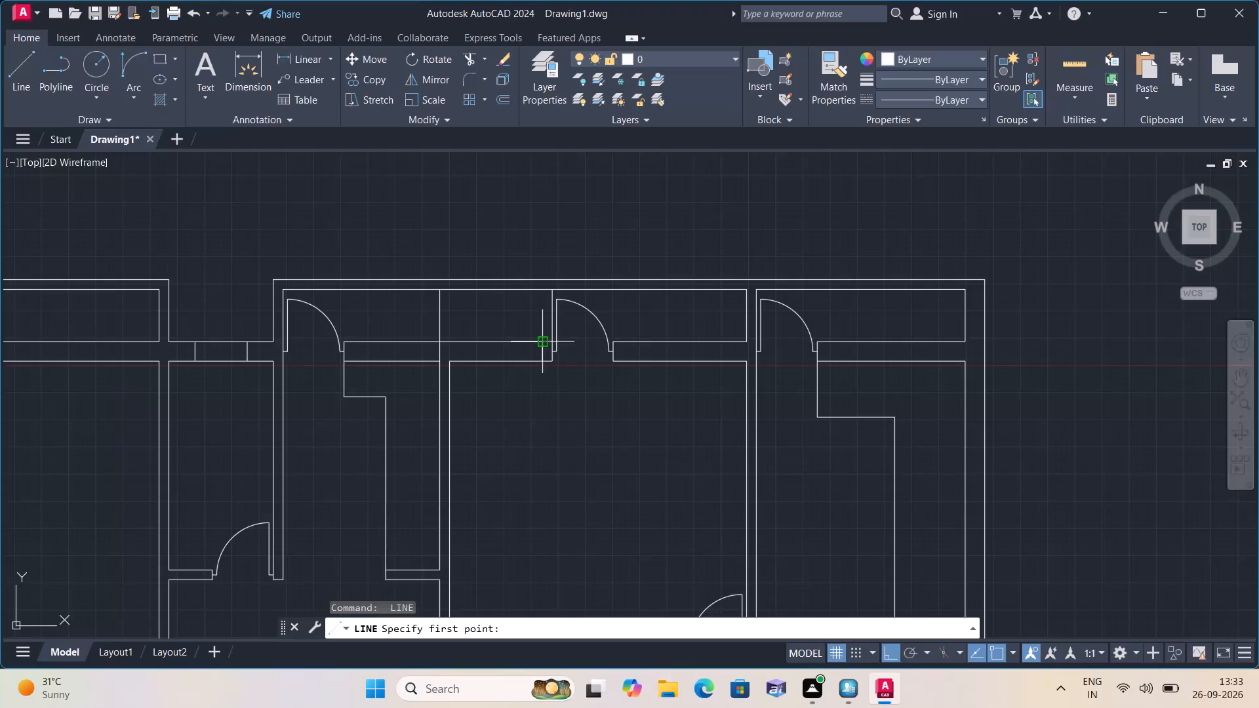
click(542, 340)
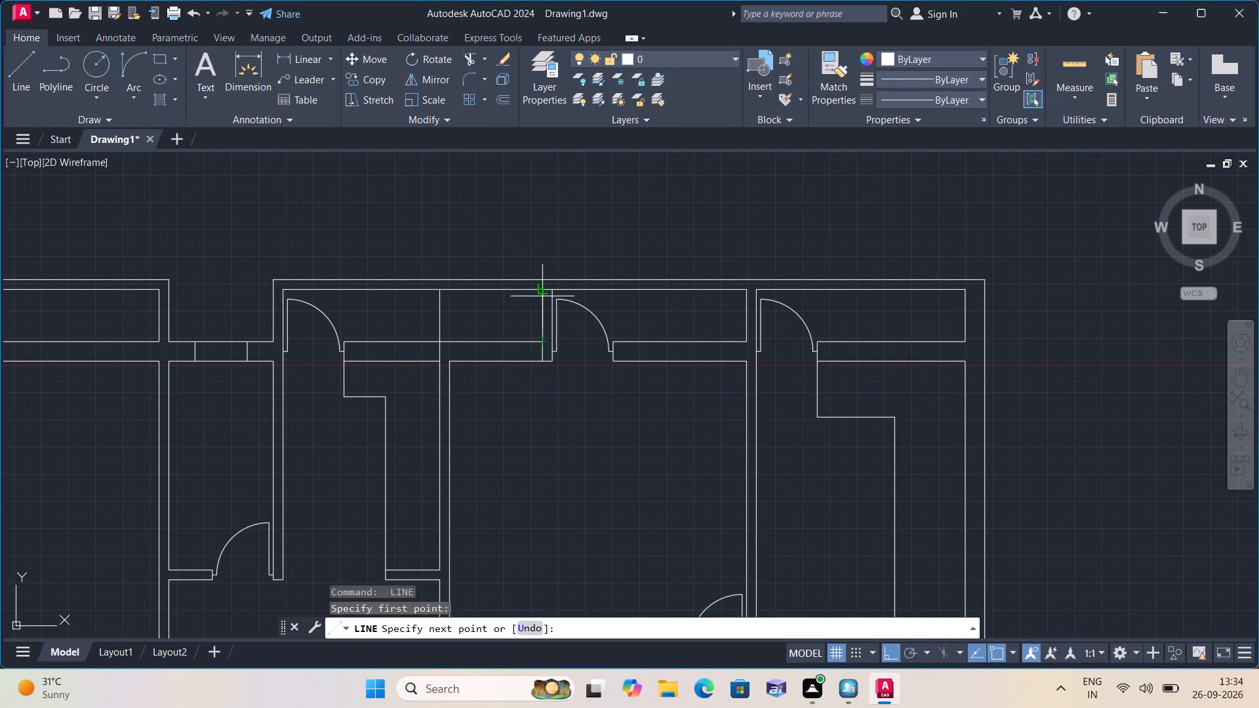
click(542, 292)
key(space)
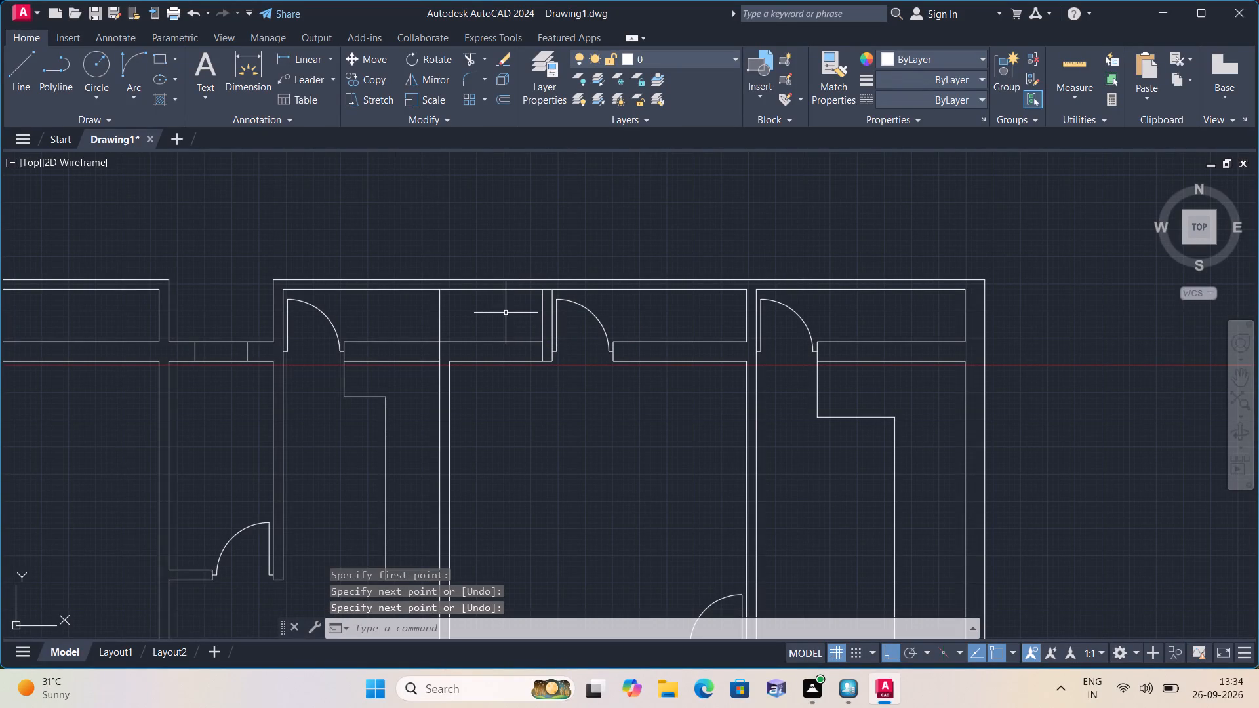
Draw a line extending the right side of the partition between the second and third doors up to the projecting wall's inner line.
middle_drag(506, 313, 519, 359)
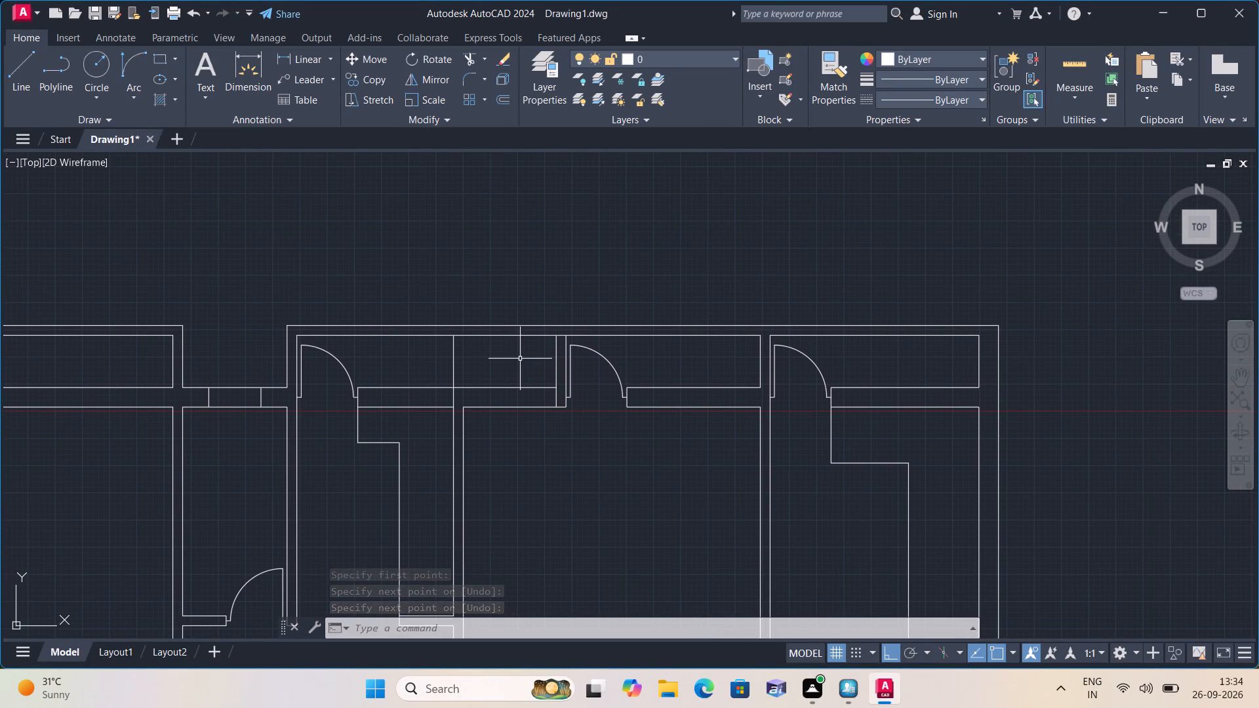
scroll(514, 345, up, 1)
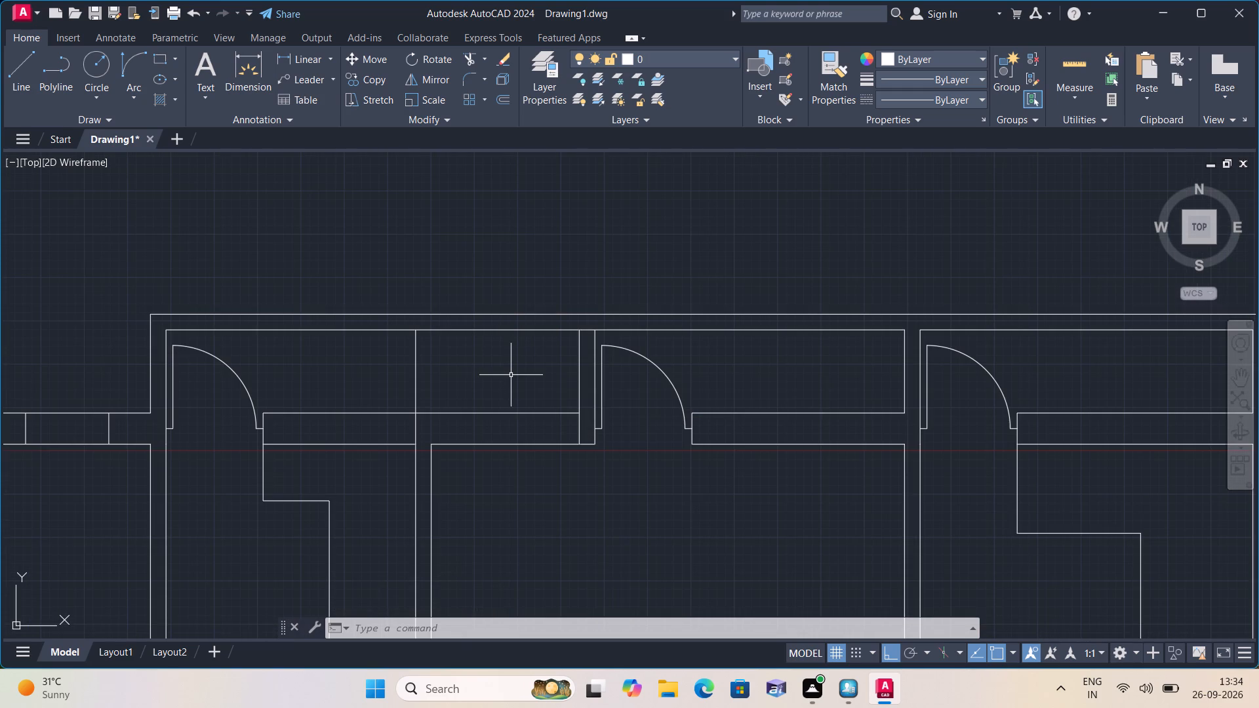
scroll(511, 372, down, 1)
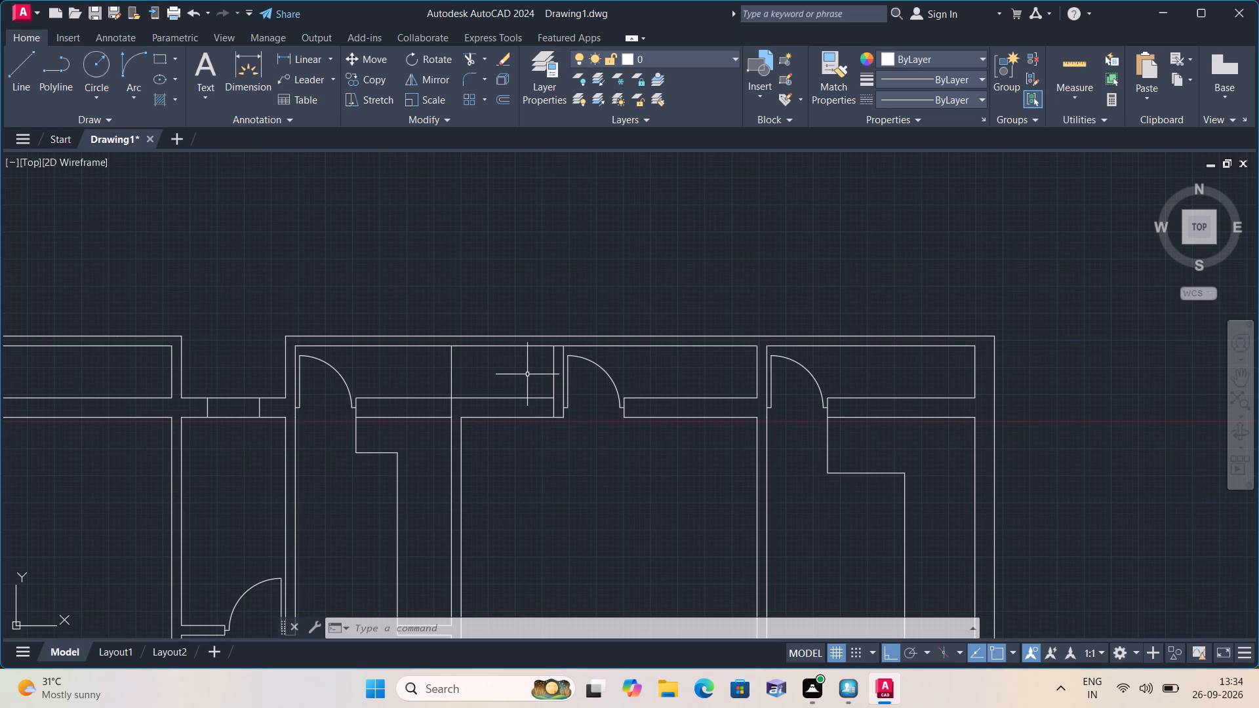
text(l)
key(space)
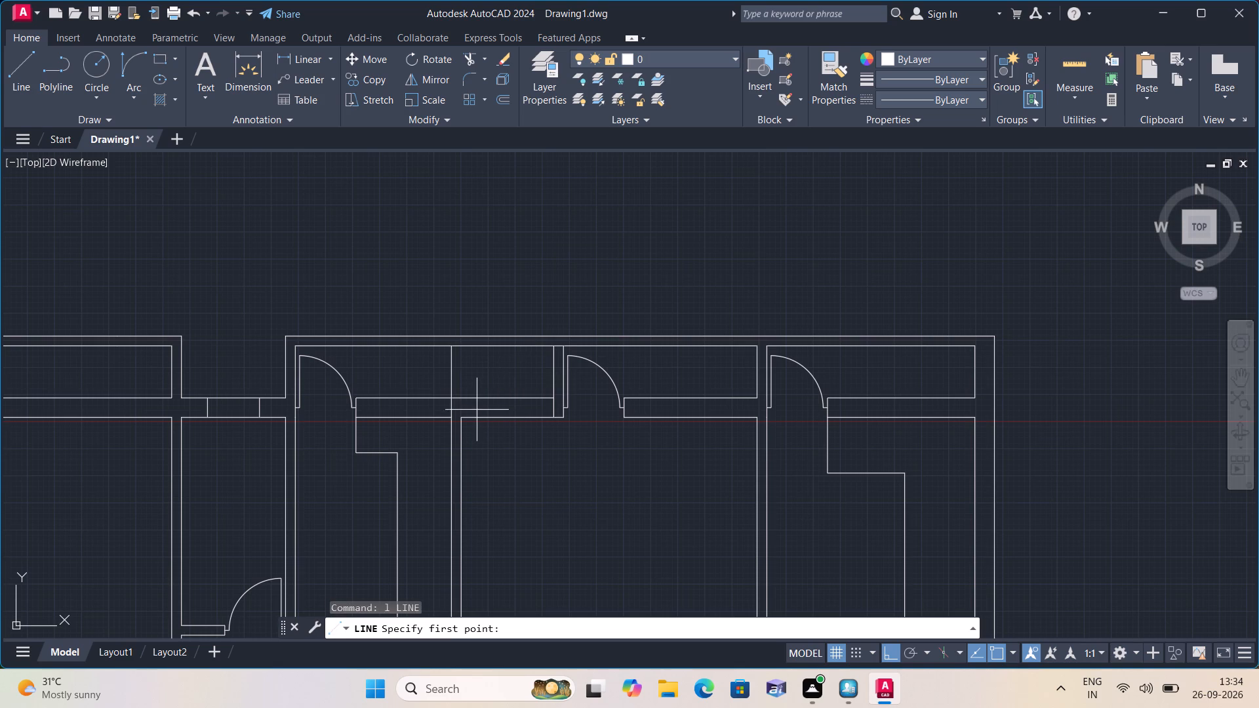
click(468, 416)
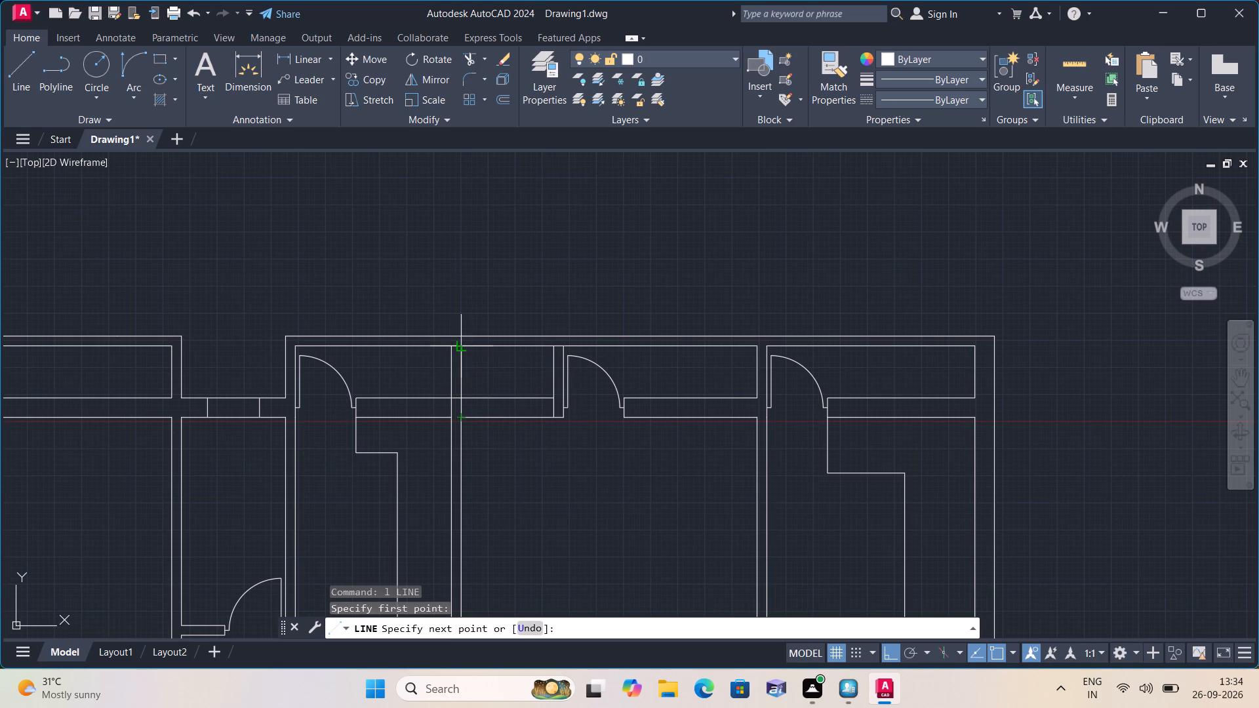
click(466, 345)
key(space)
Trim the crossing lines where the extended partition and the third door's side wall meet the projecting wall and the original top wall.
text(trim)
key(space)
scroll(454, 342, up, 1)
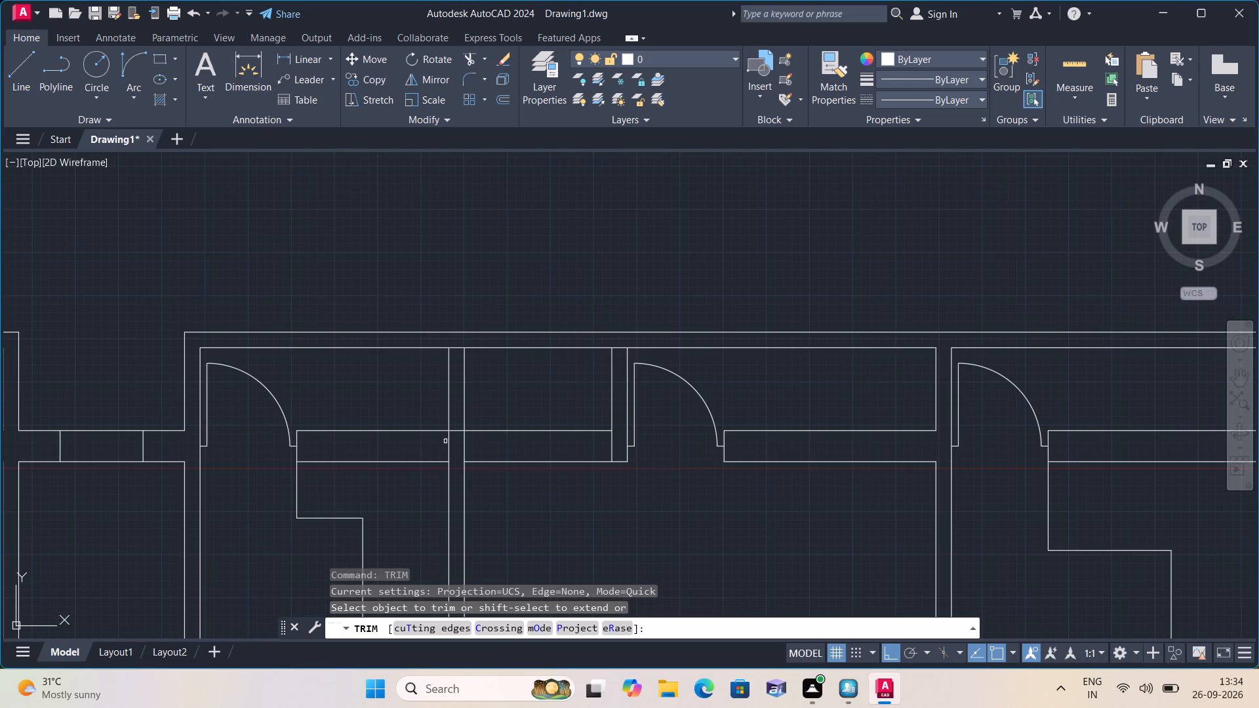
click(445, 442)
click(487, 443)
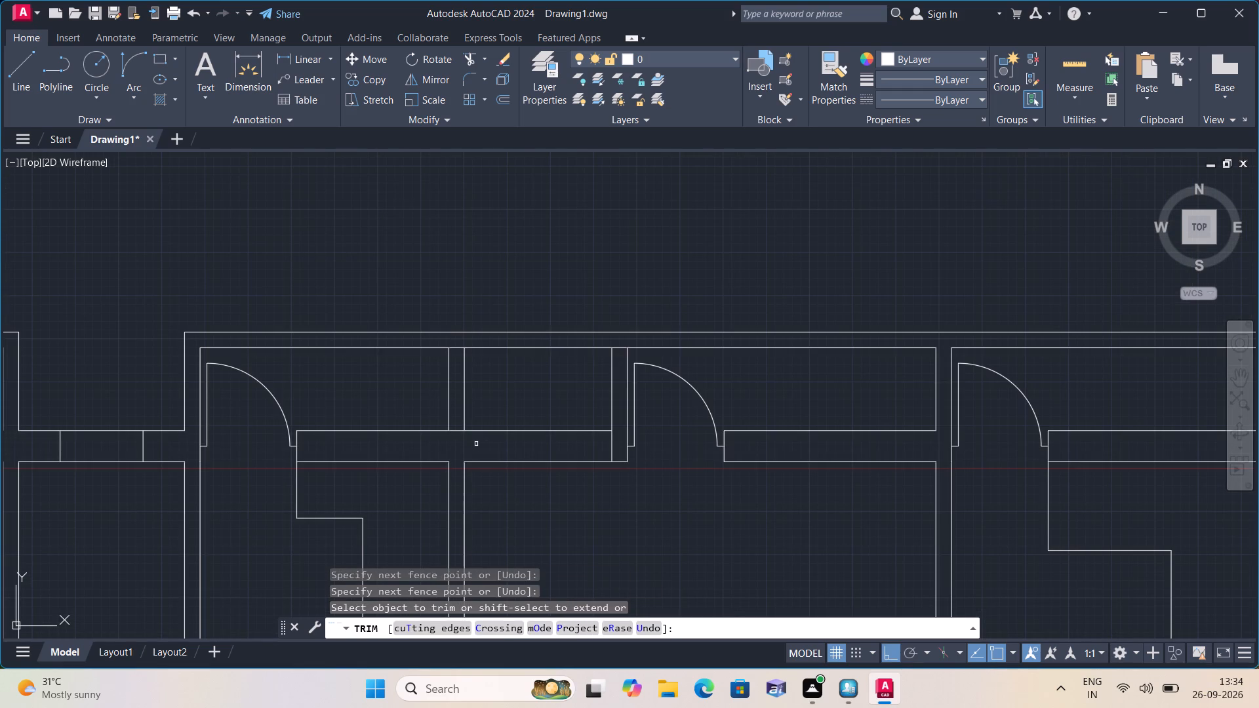
click(459, 429)
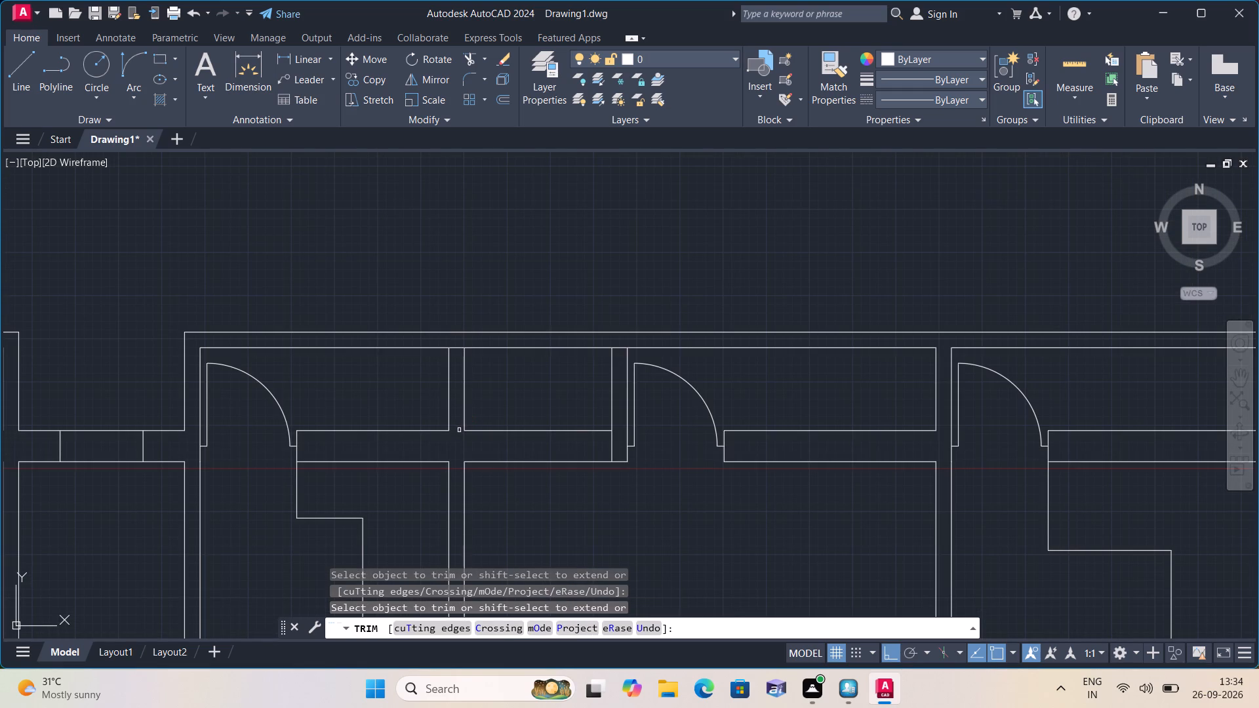
click(614, 443)
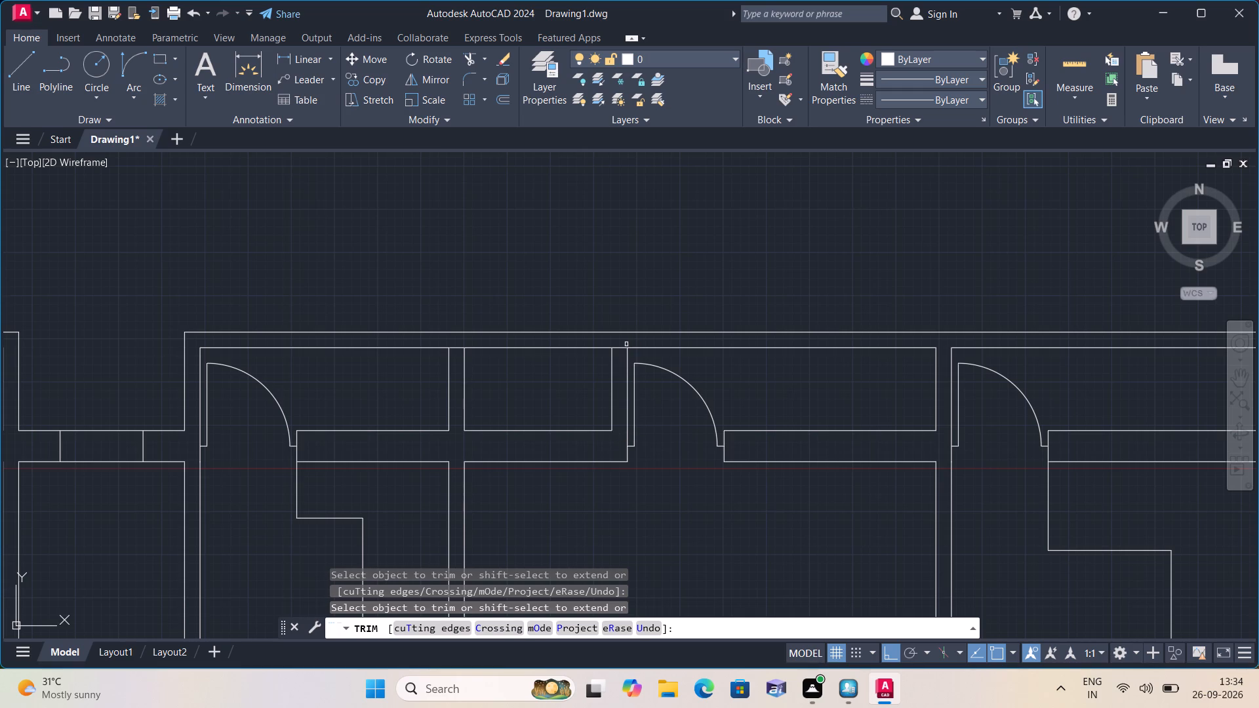
click(619, 348)
click(454, 350)
key(Escape)
Offset the top line of the small enclosure beside the third door 4.5" inward, toward the original top wall.
text(ofd)
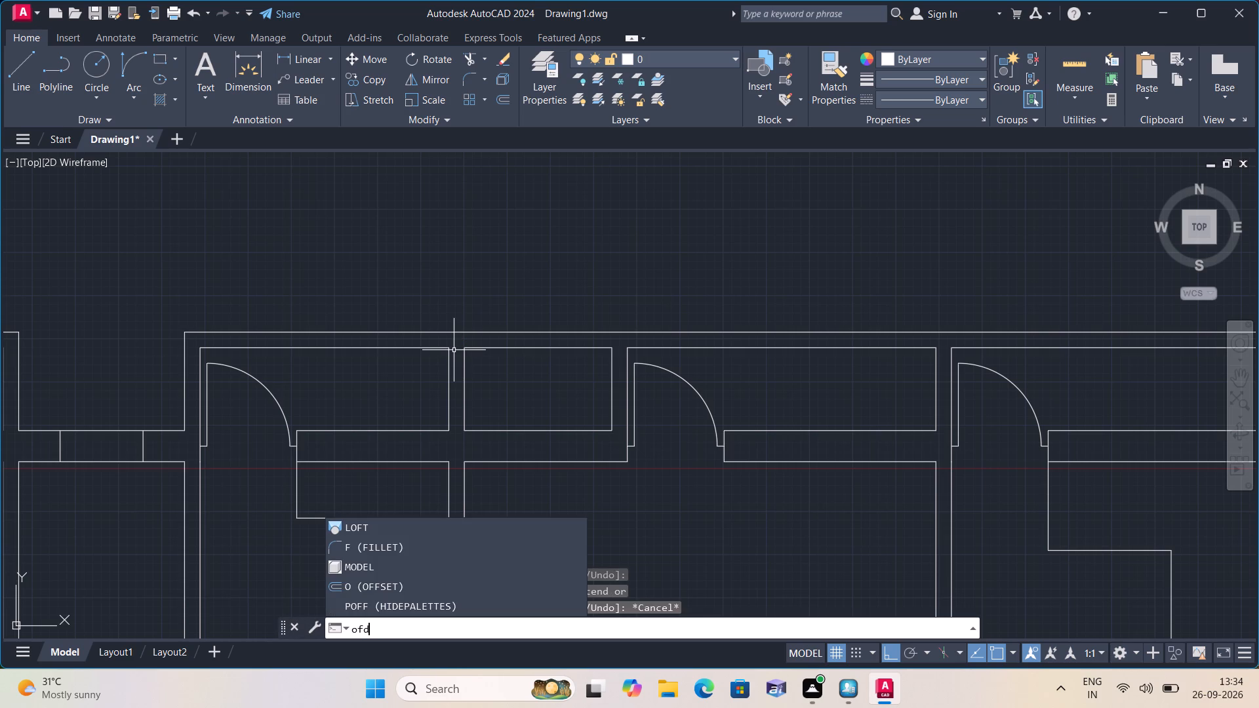
key(BackSpace)
key(s)
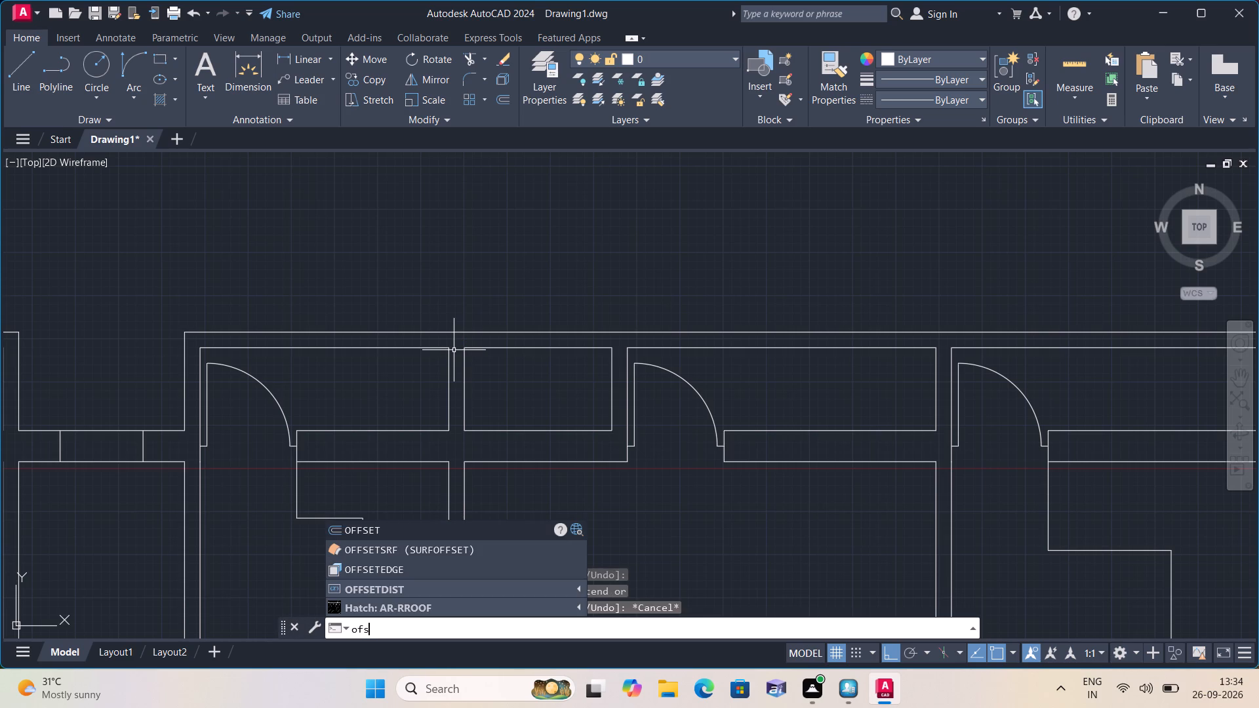
key(BackSpace)
key(f)
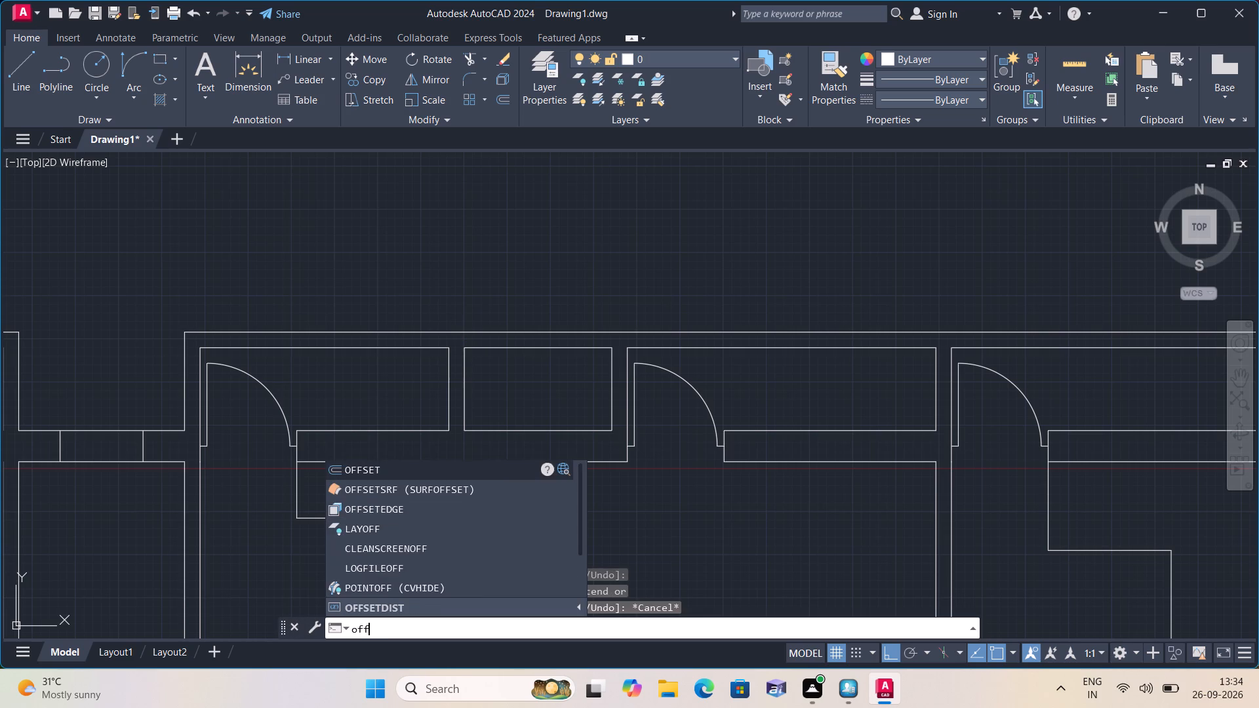
key(space)
text(4.5)
key(shift+quotedbl)
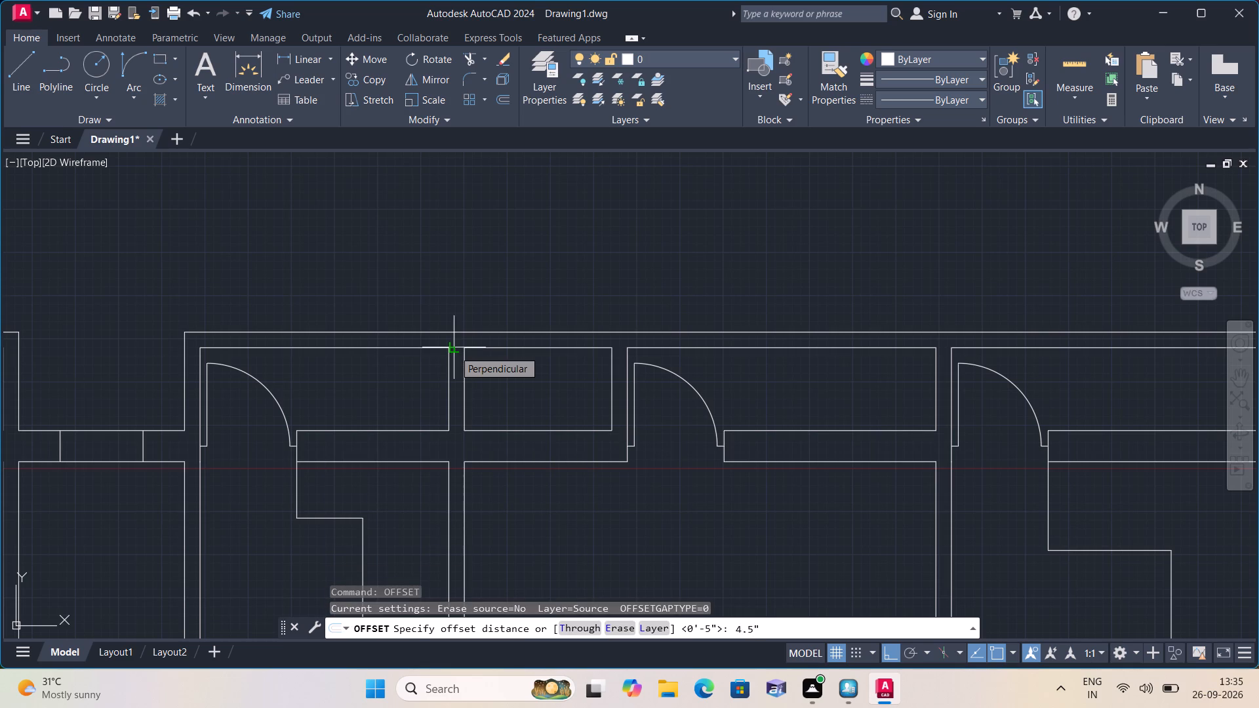
key(space)
click(480, 345)
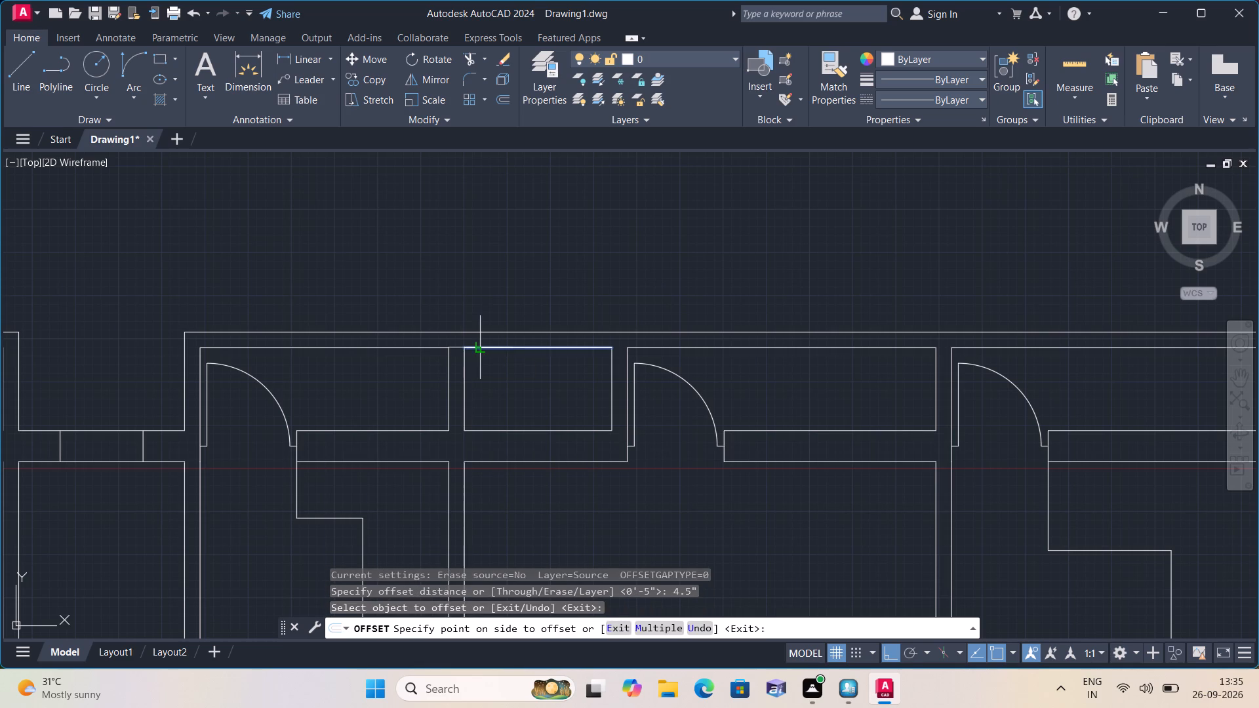
click(492, 374)
key(space)
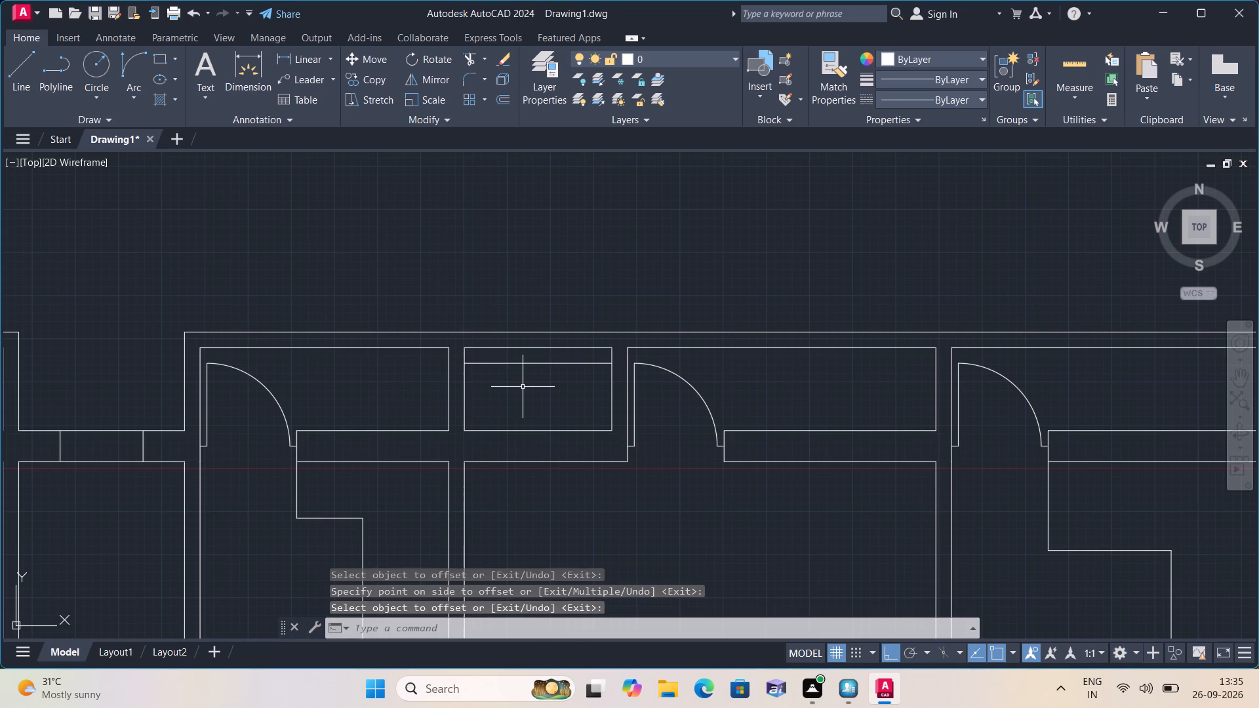
Trim away the small enclosure's old top line and the short side stubs above its offset line.
text(trim)
key(space)
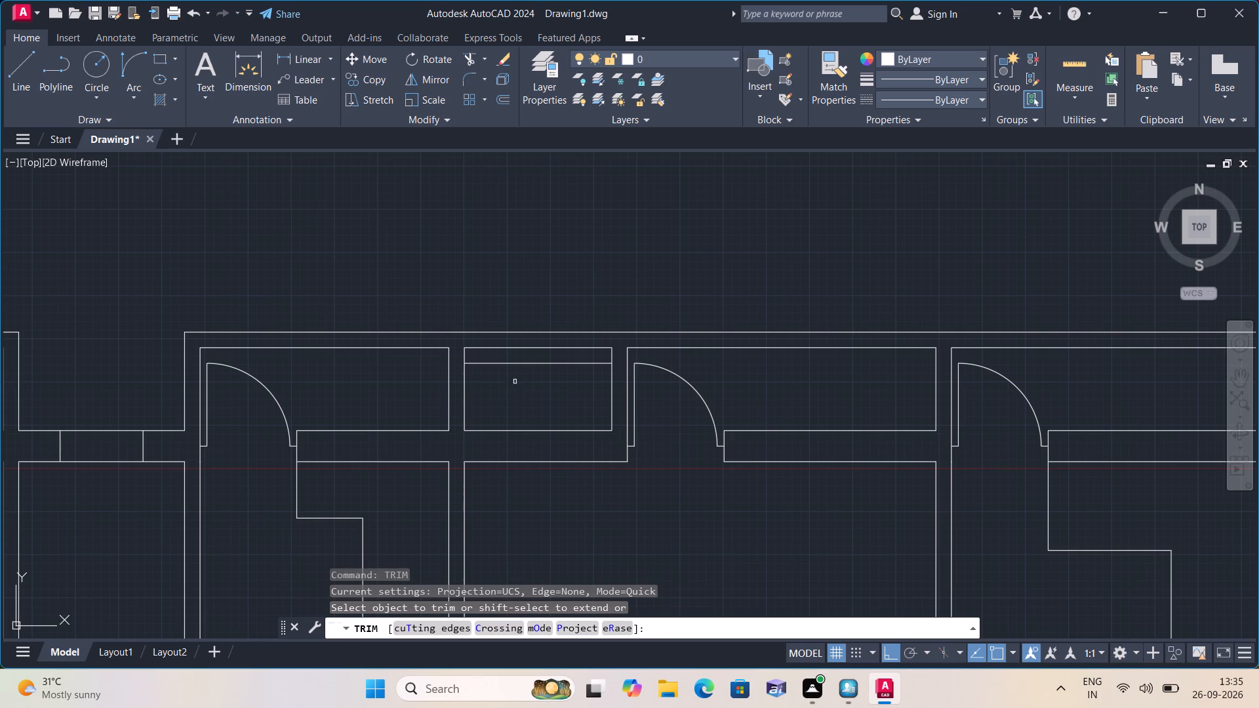
click(463, 352)
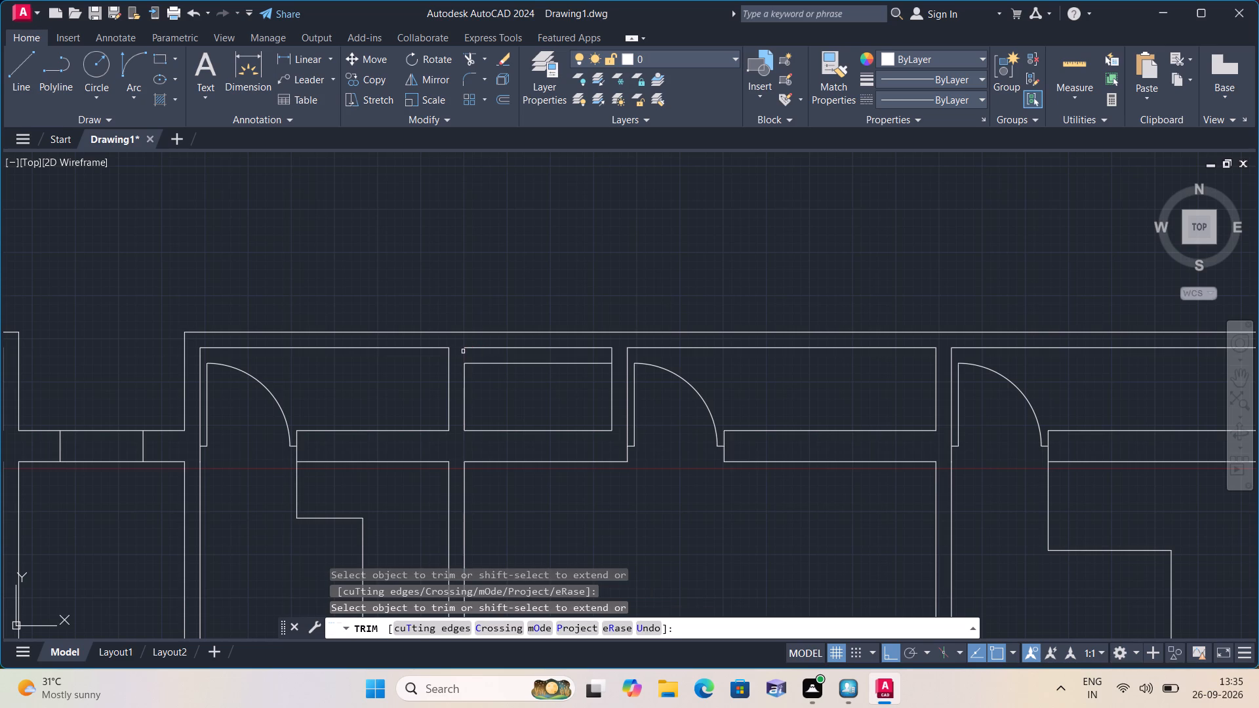
click(466, 348)
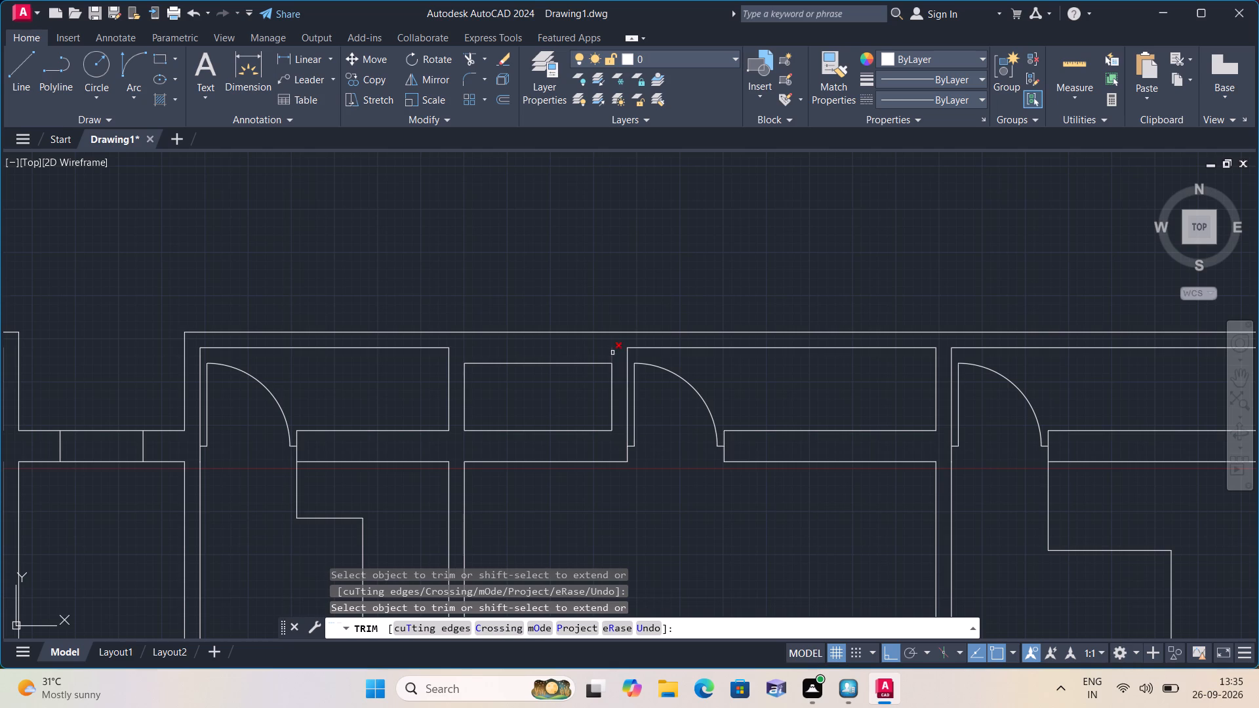
click(612, 353)
key(Escape)
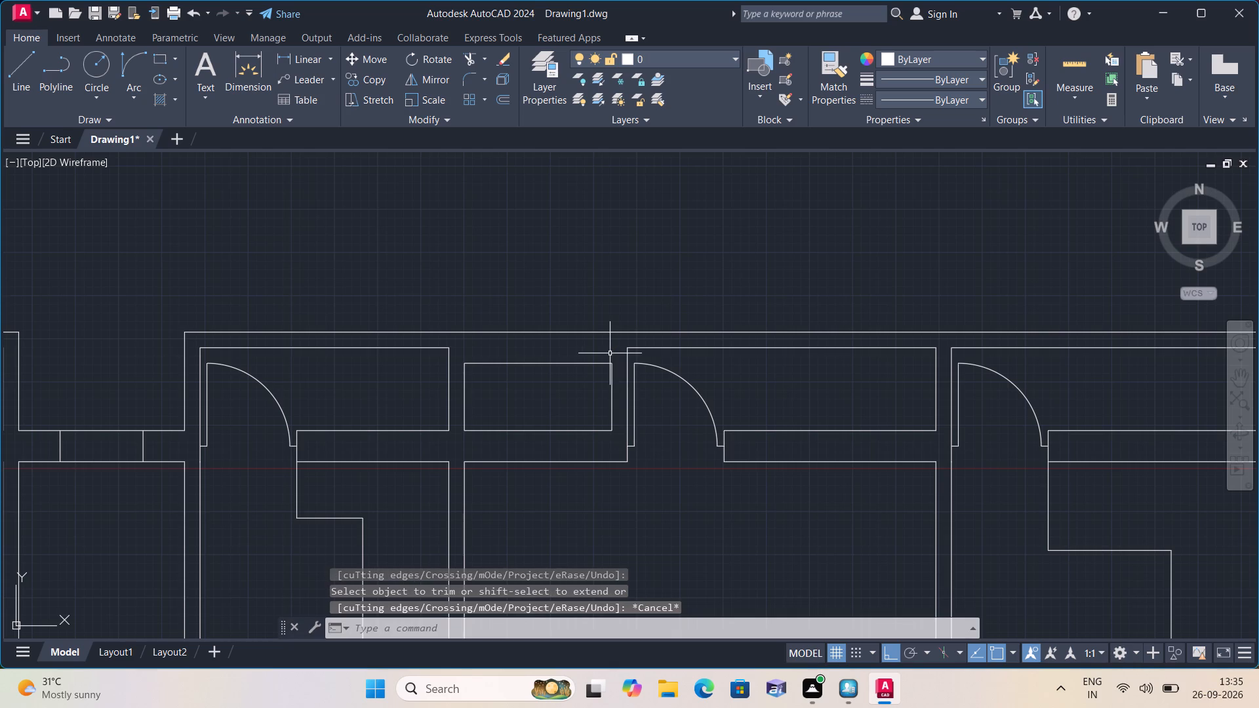
Review the whole floor plan and the wall junctions along the projecting top wall.
scroll(601, 370, down, 1)
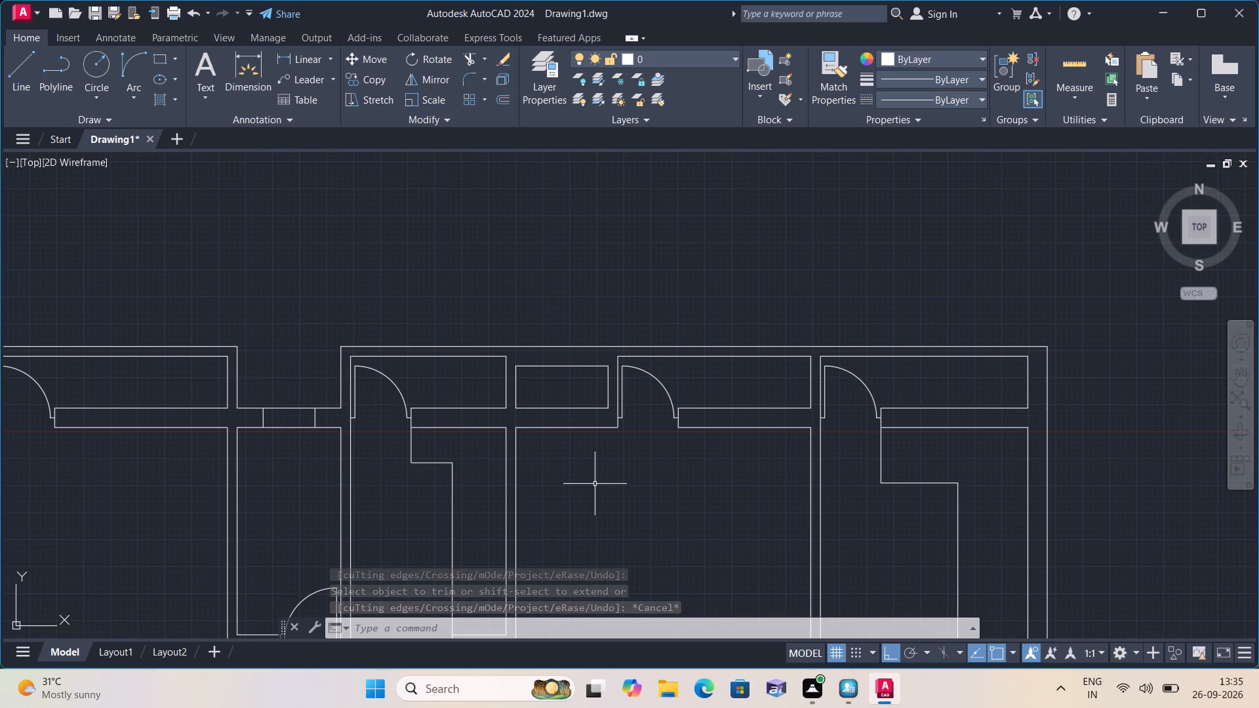
scroll(595, 484, down, 2)
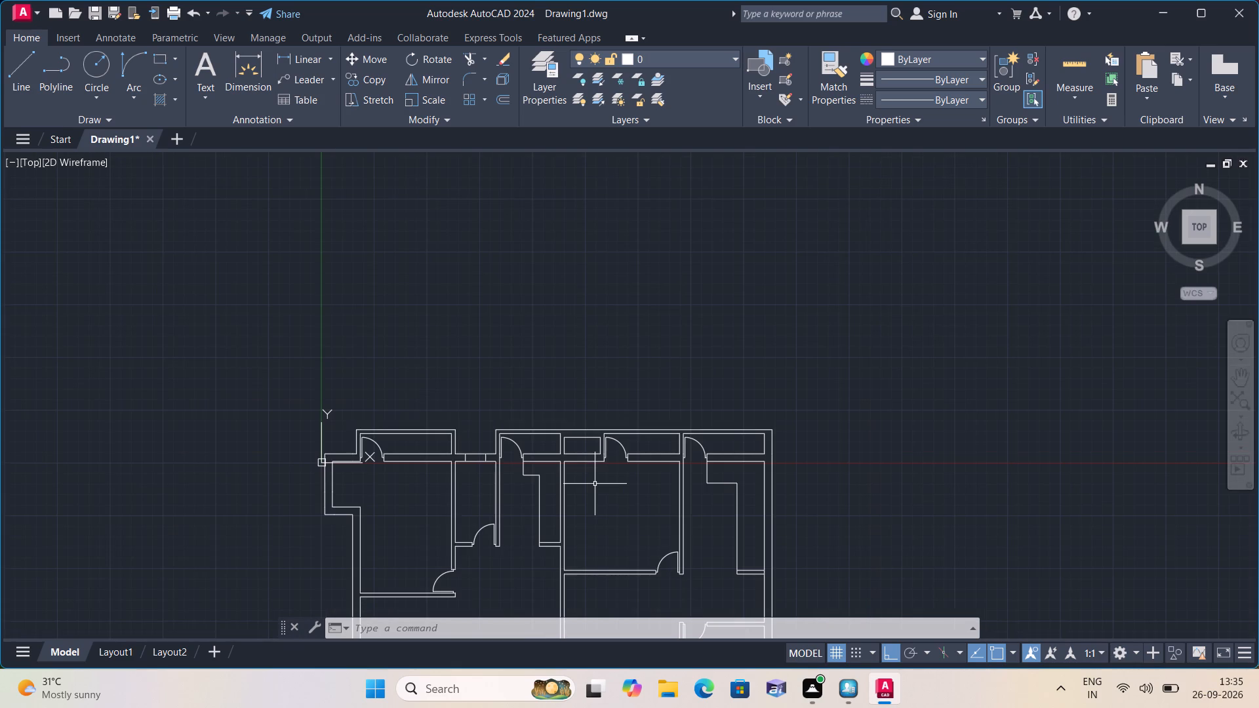
scroll(458, 481, up, 2)
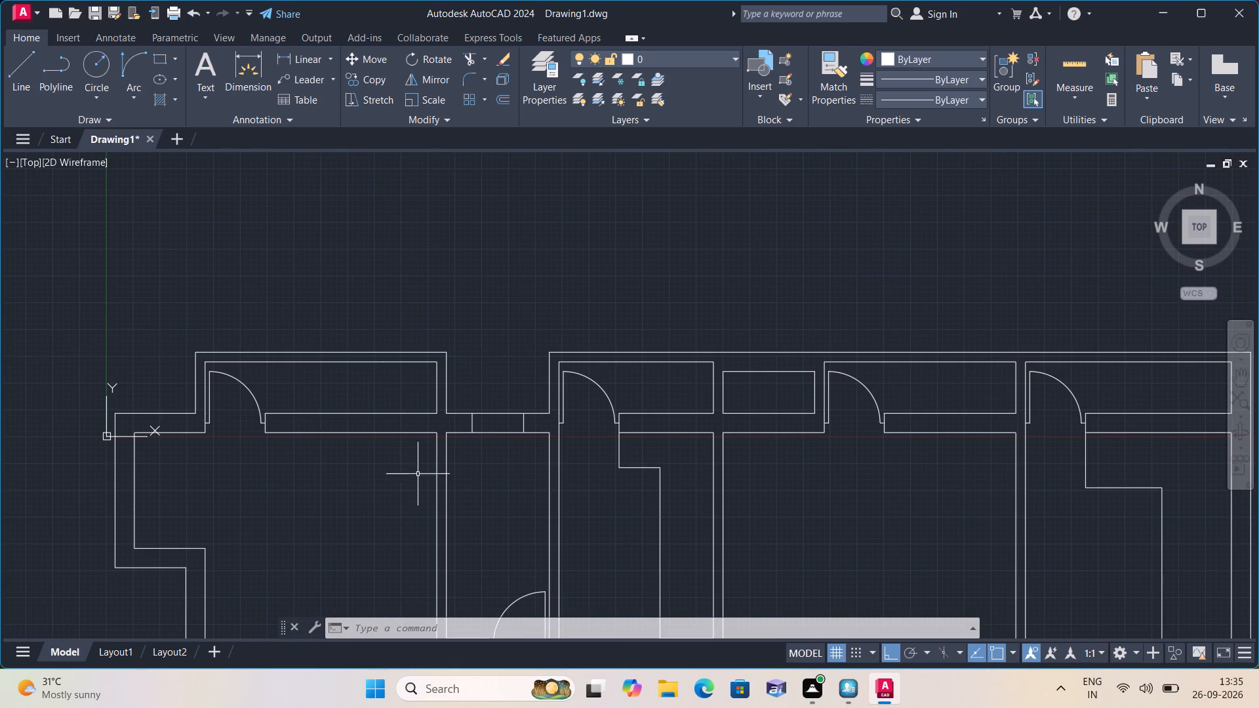
middle_drag(332, 484, 415, 385)
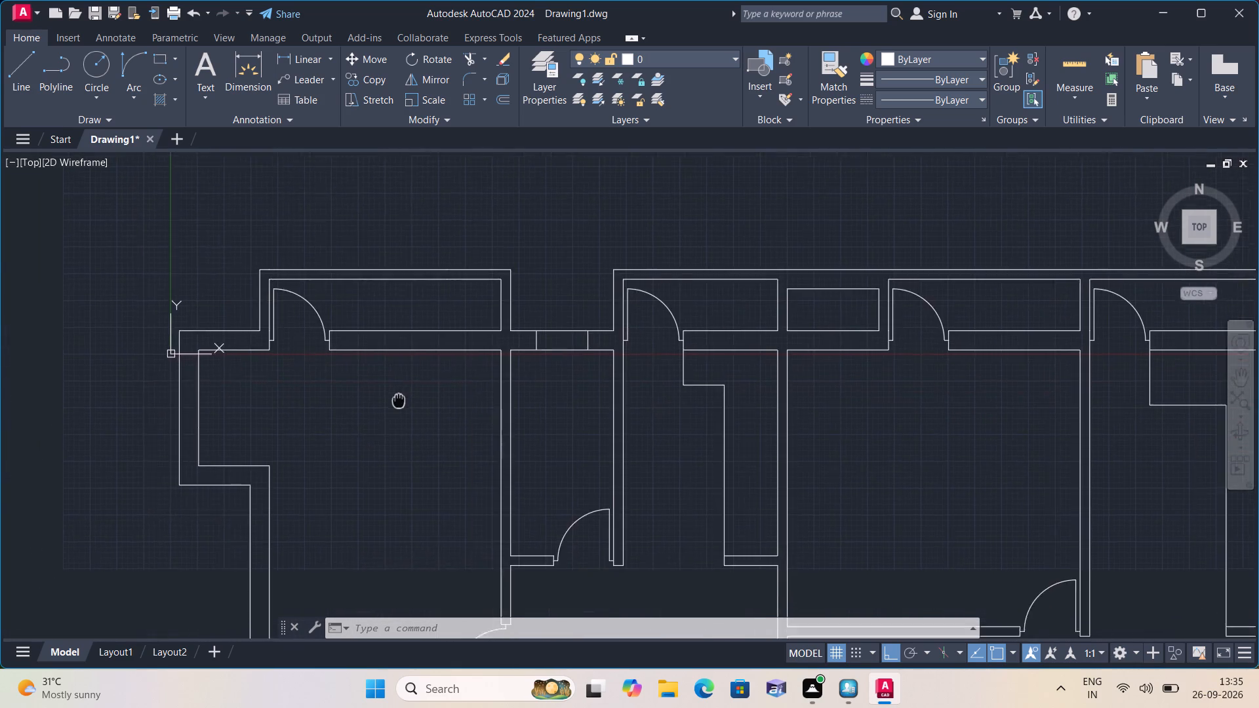
middle_drag(415, 385, 443, 363)
scroll(443, 363, down, 2)
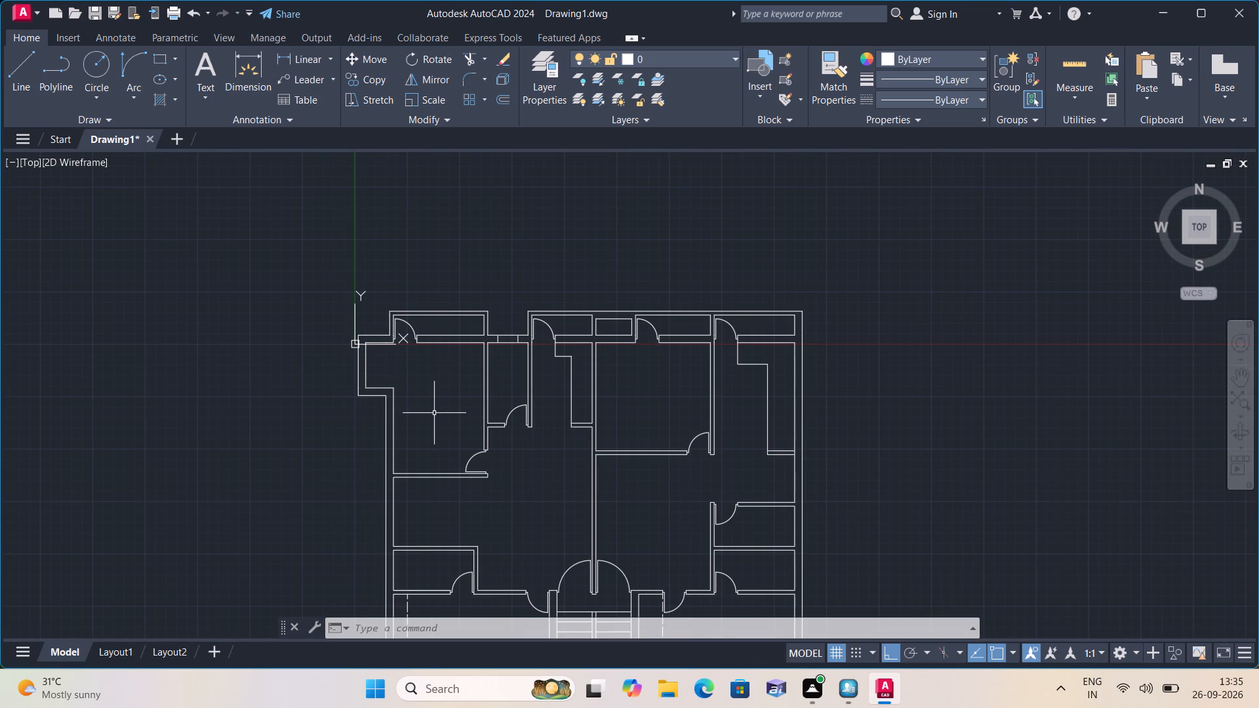
middle_drag(432, 412, 386, 298)
scroll(394, 302, down, 1)
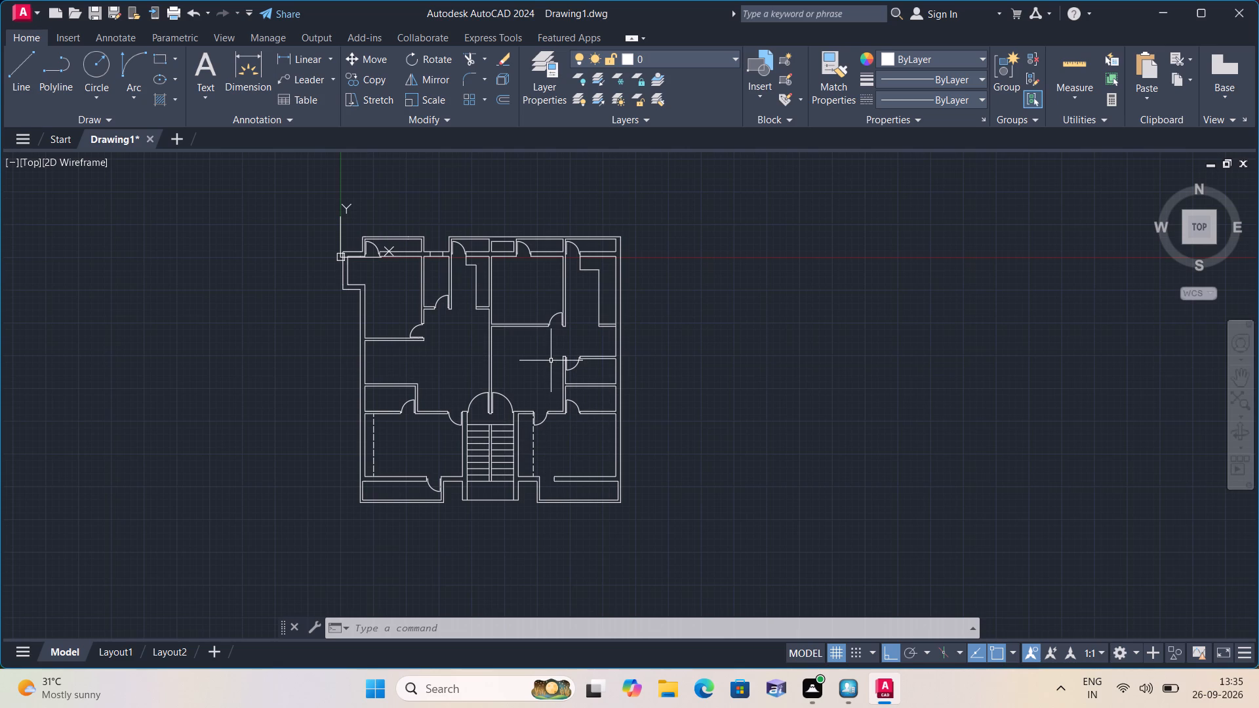
middle_drag(551, 361, 542, 464)
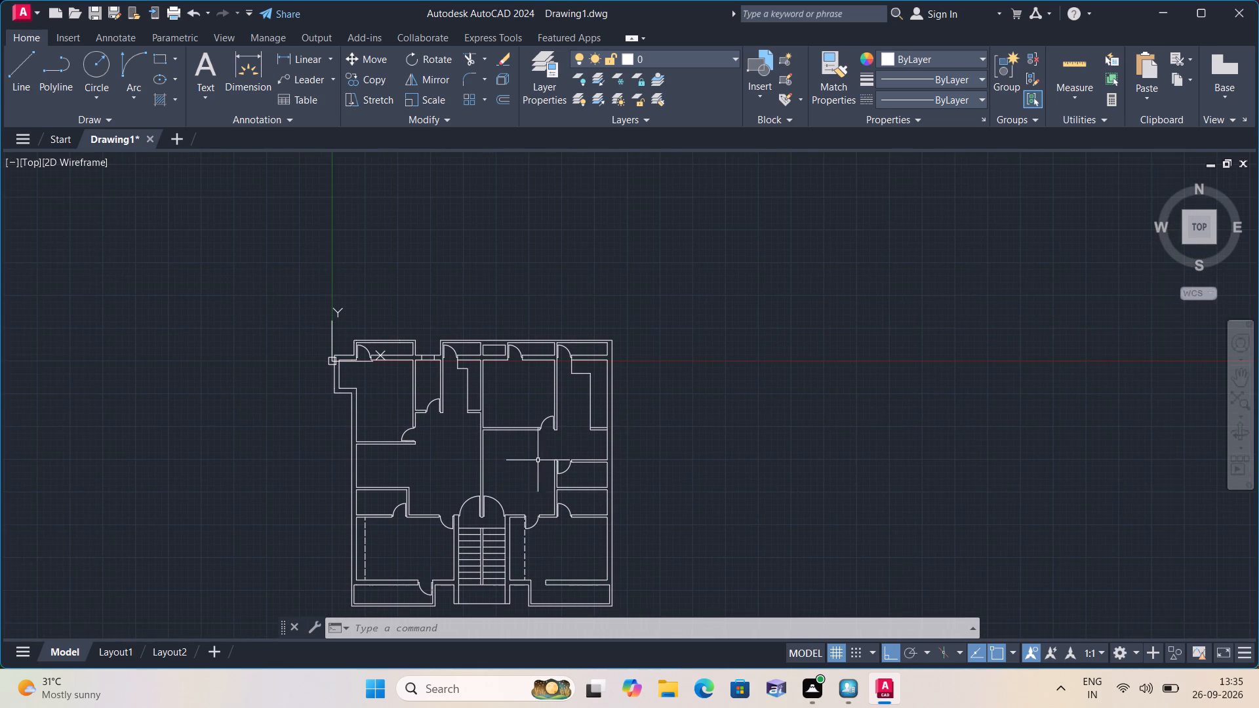
scroll(510, 451, up, 1)
scroll(510, 450, down, 1)
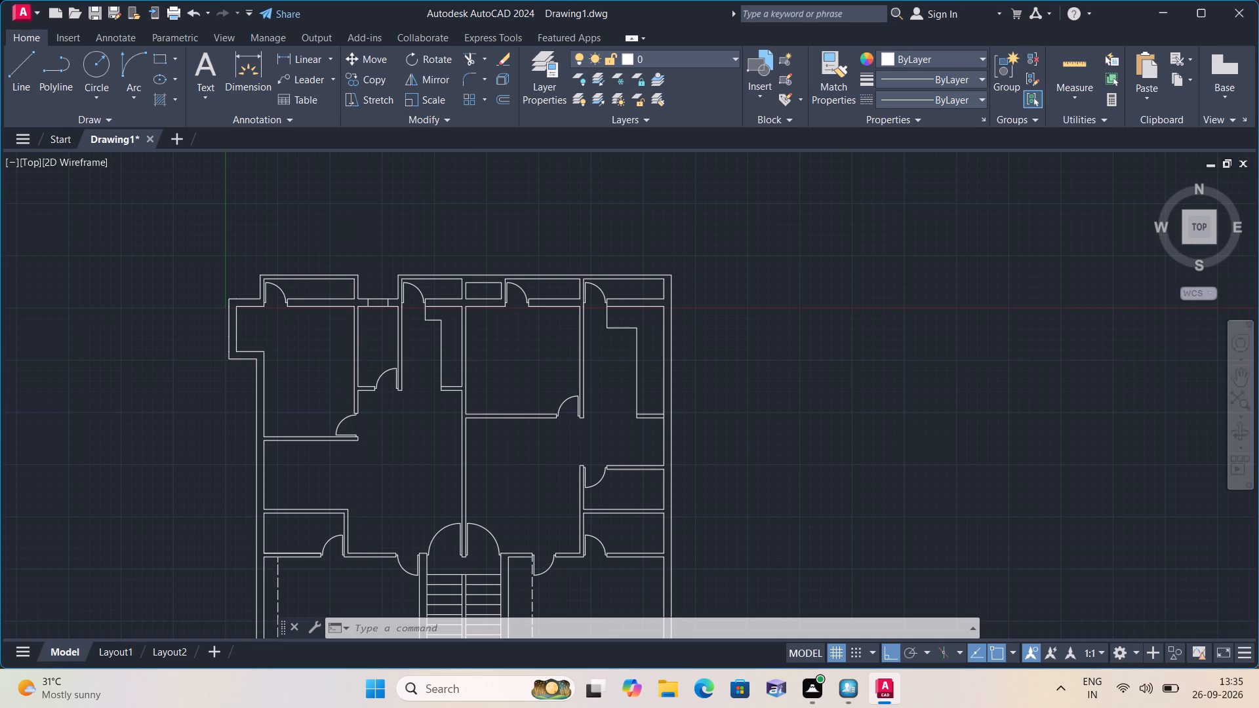
scroll(510, 450, up, 1)
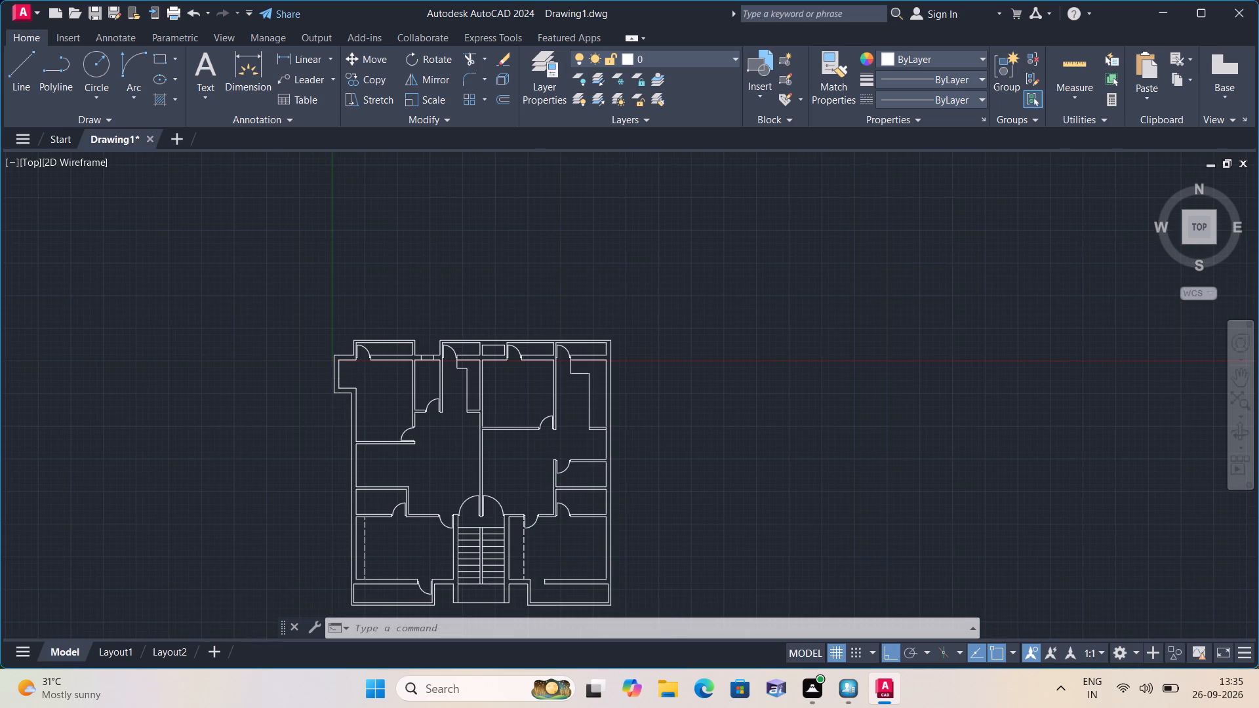
scroll(510, 450, up, 1)
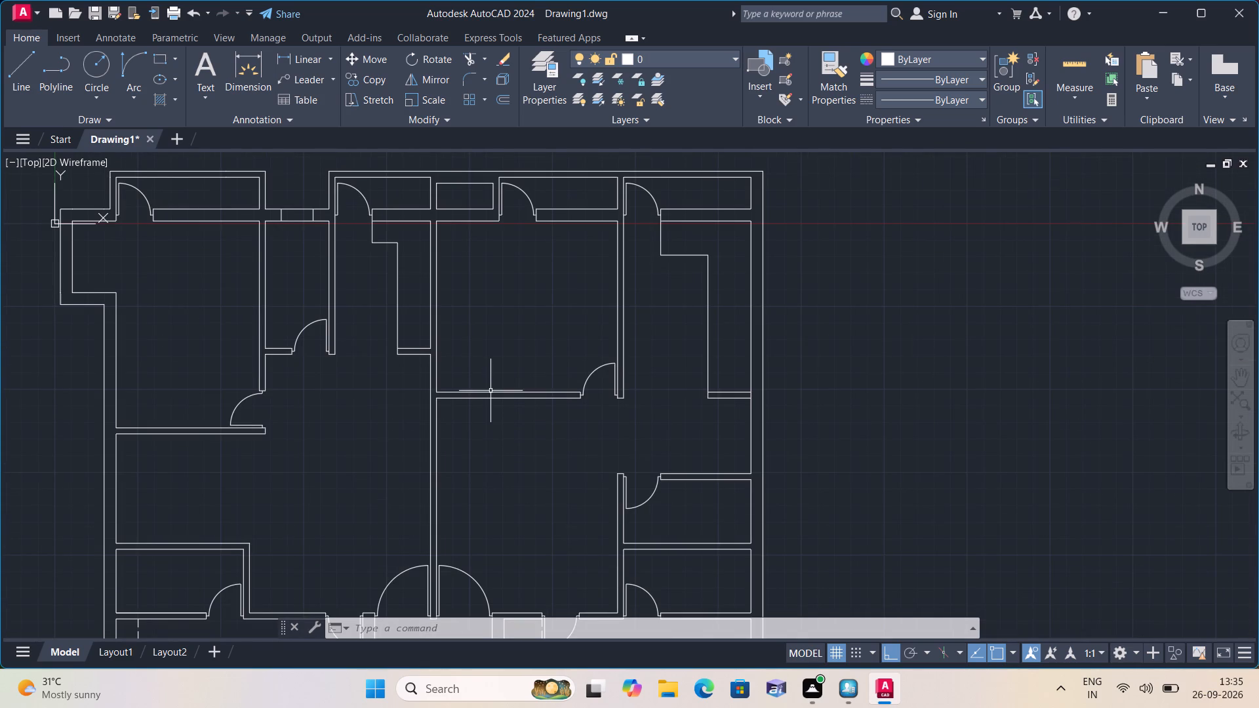
middle_drag(490, 391, 531, 524)
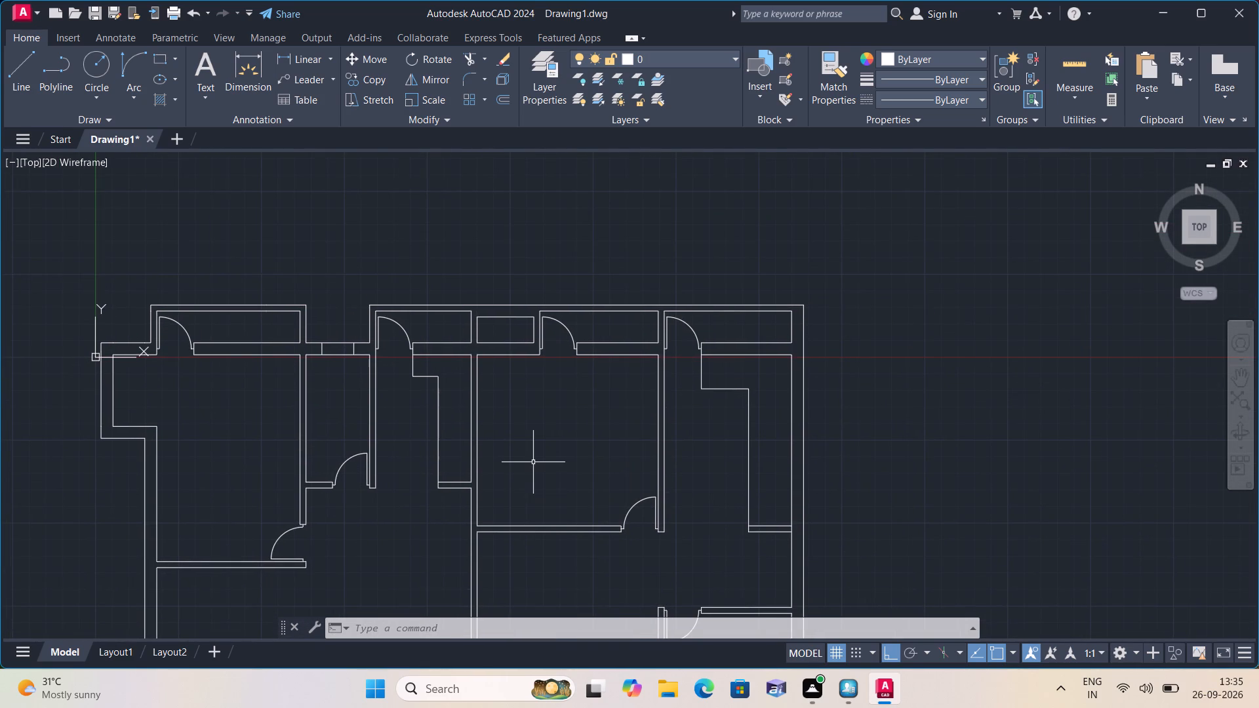
Draw short vertical lines across the original top wall, continuing both inner sides of the small enclosure beside the third door.
text(l)
key(space)
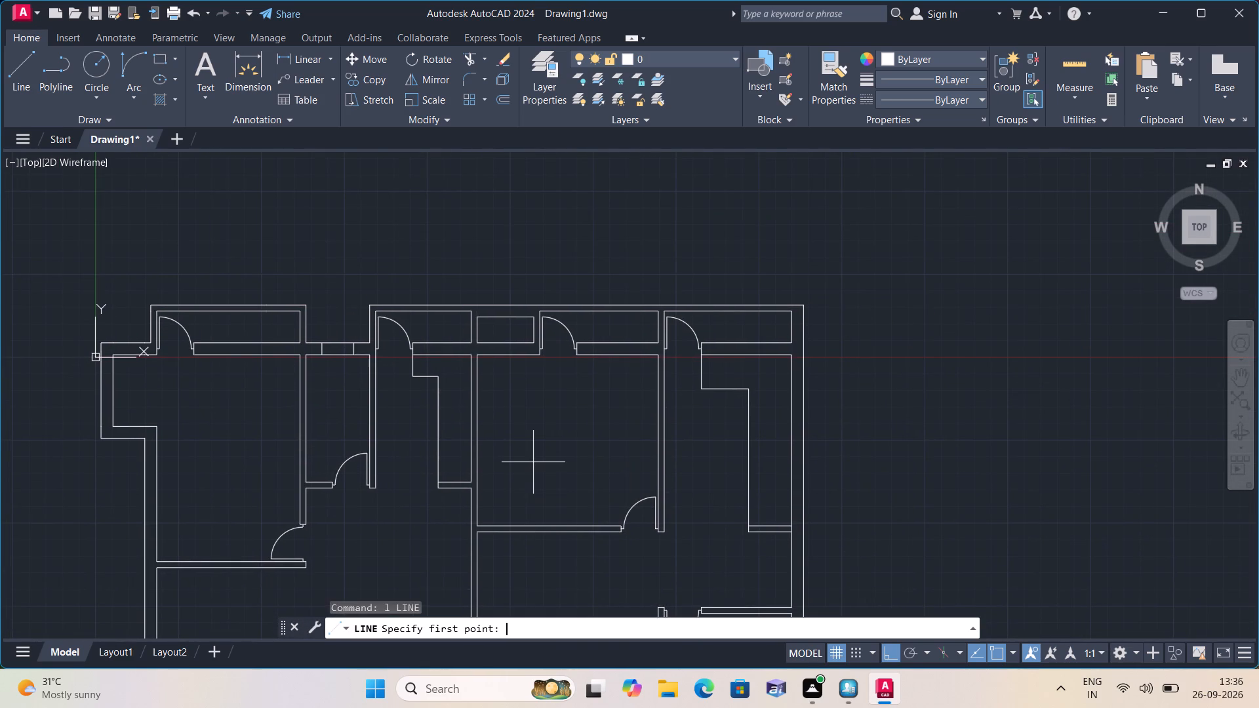
scroll(430, 388, up, 2)
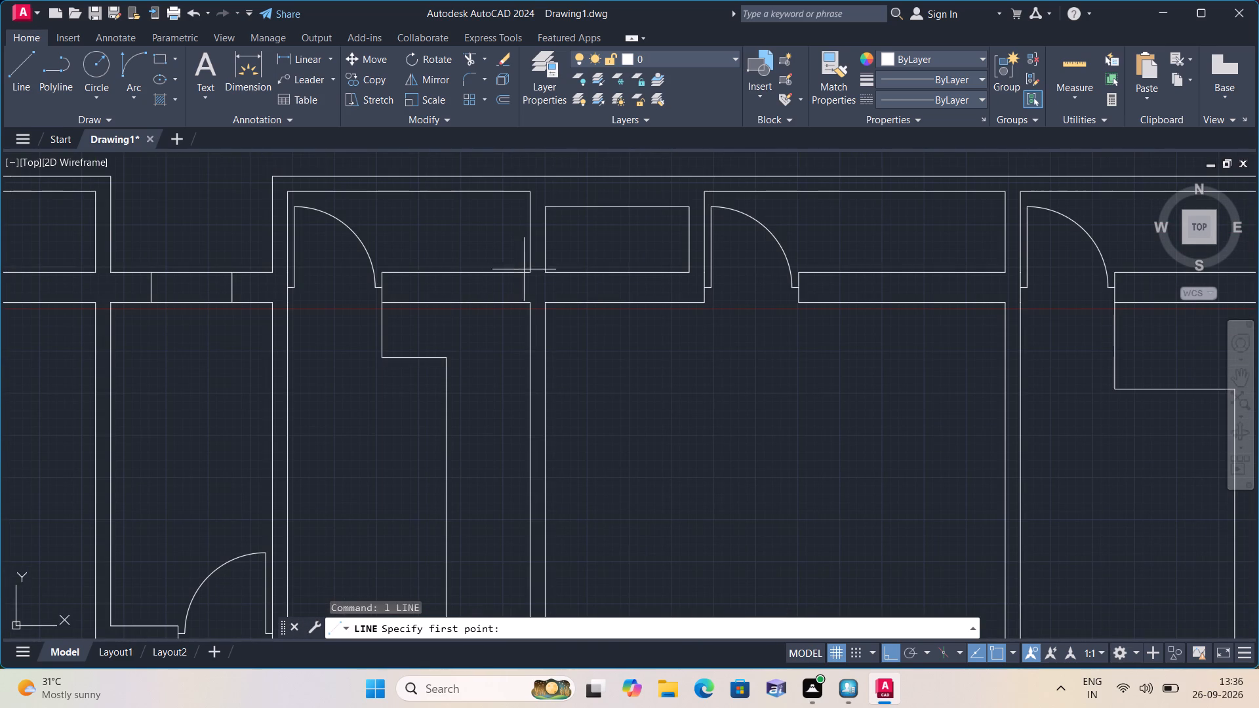
click(542, 269)
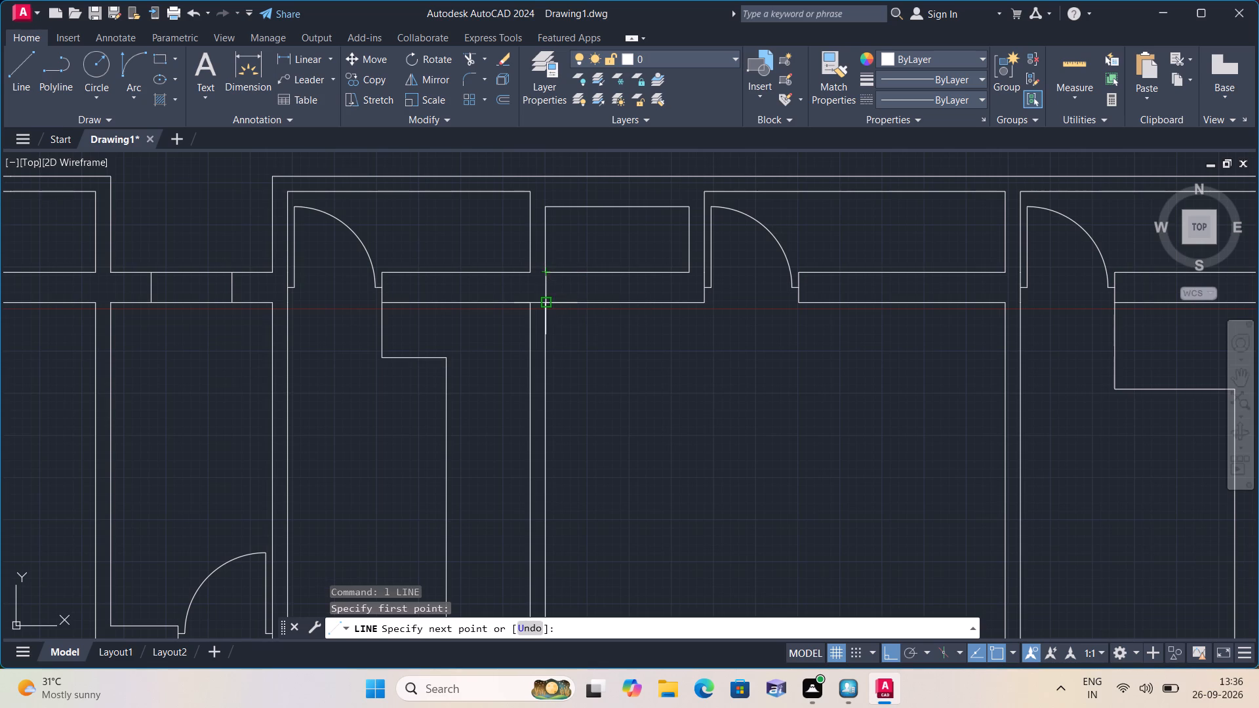
click(544, 302)
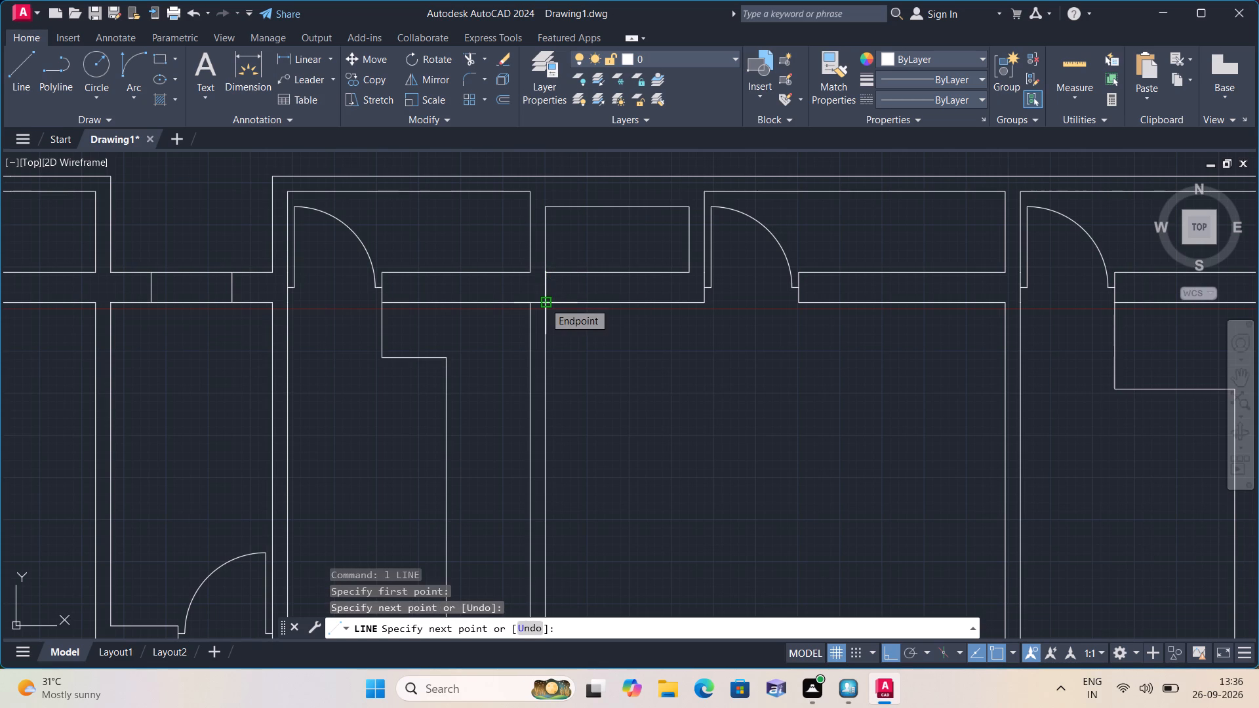
key(space)
key(space)
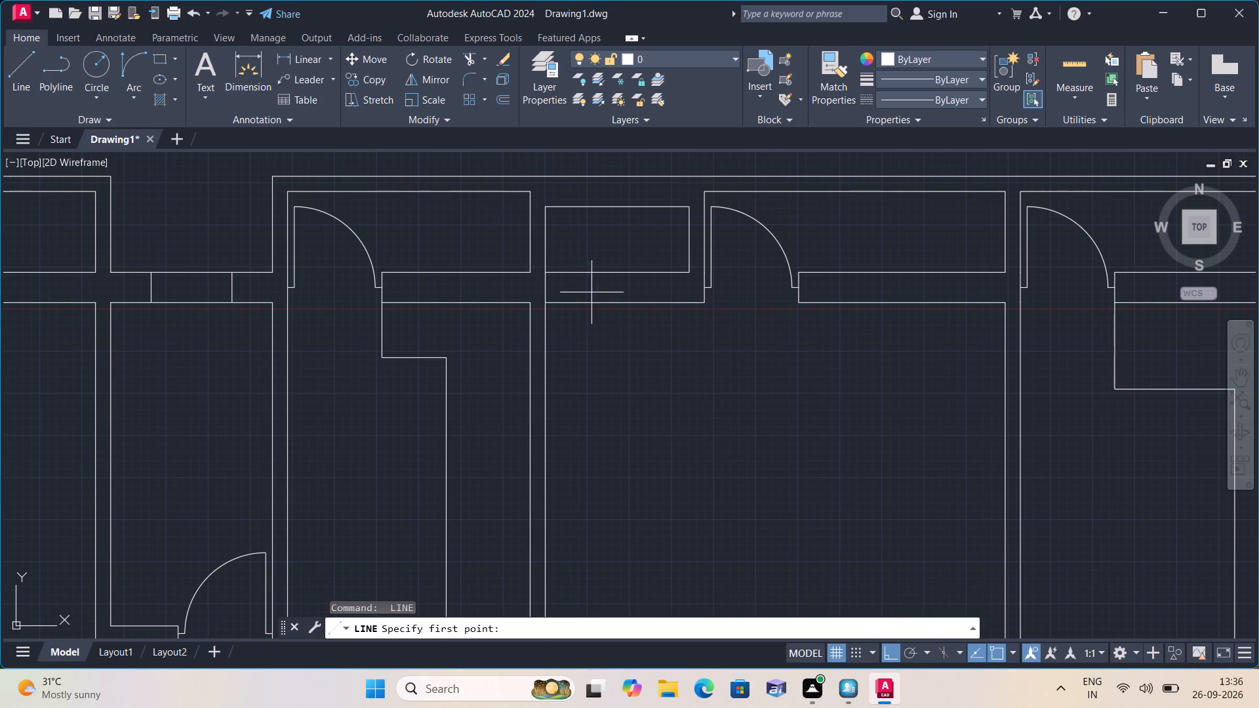
click(691, 272)
click(692, 300)
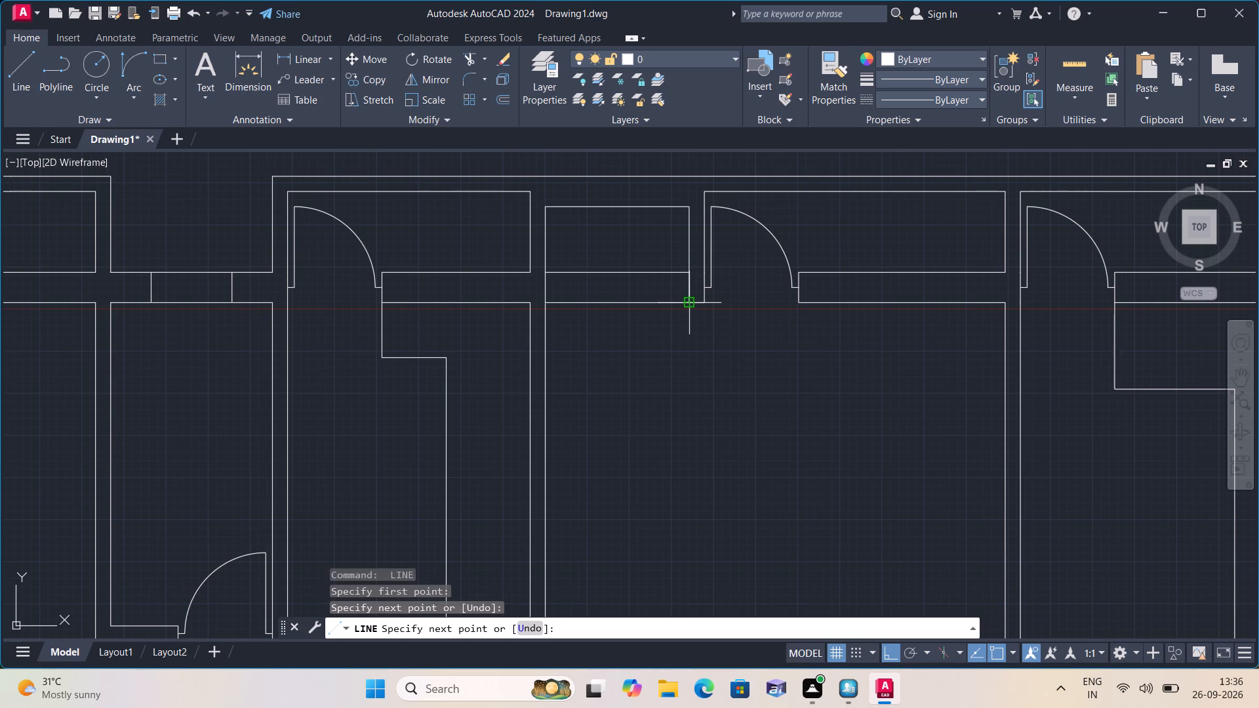
key(space)
Trim the two original top wall lines below the small enclosure so it opens into the room.
text(trim)
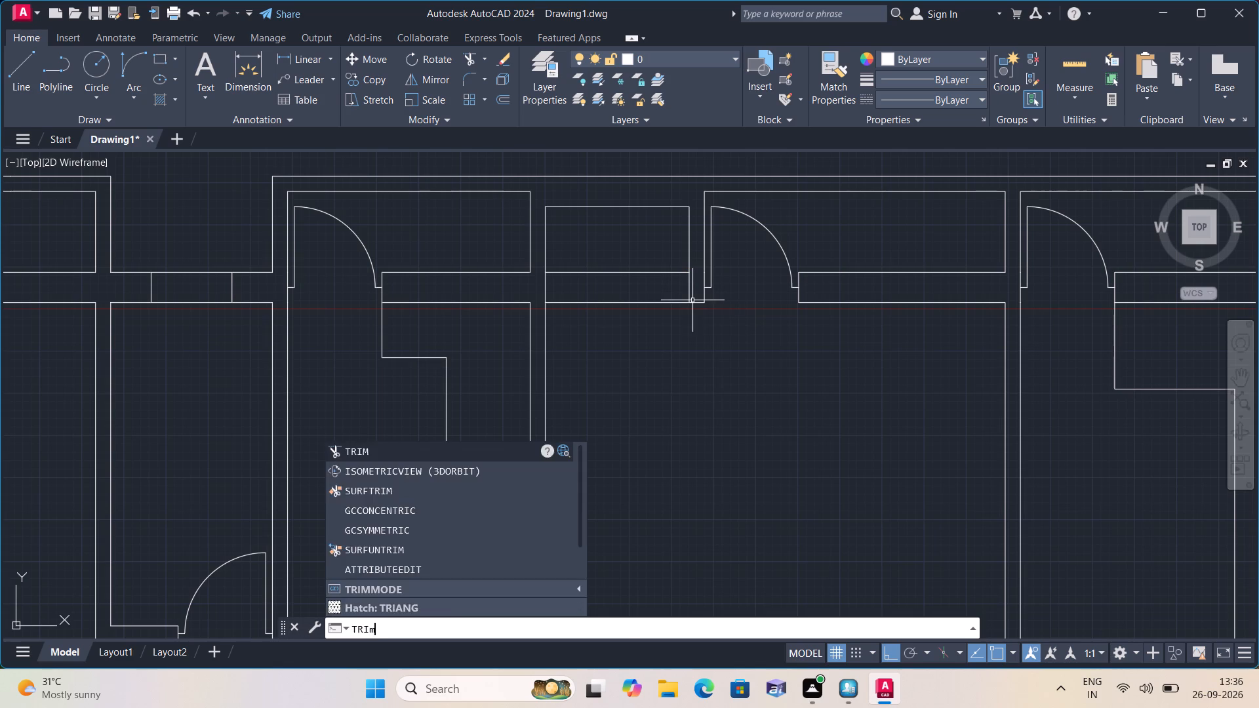
key(space)
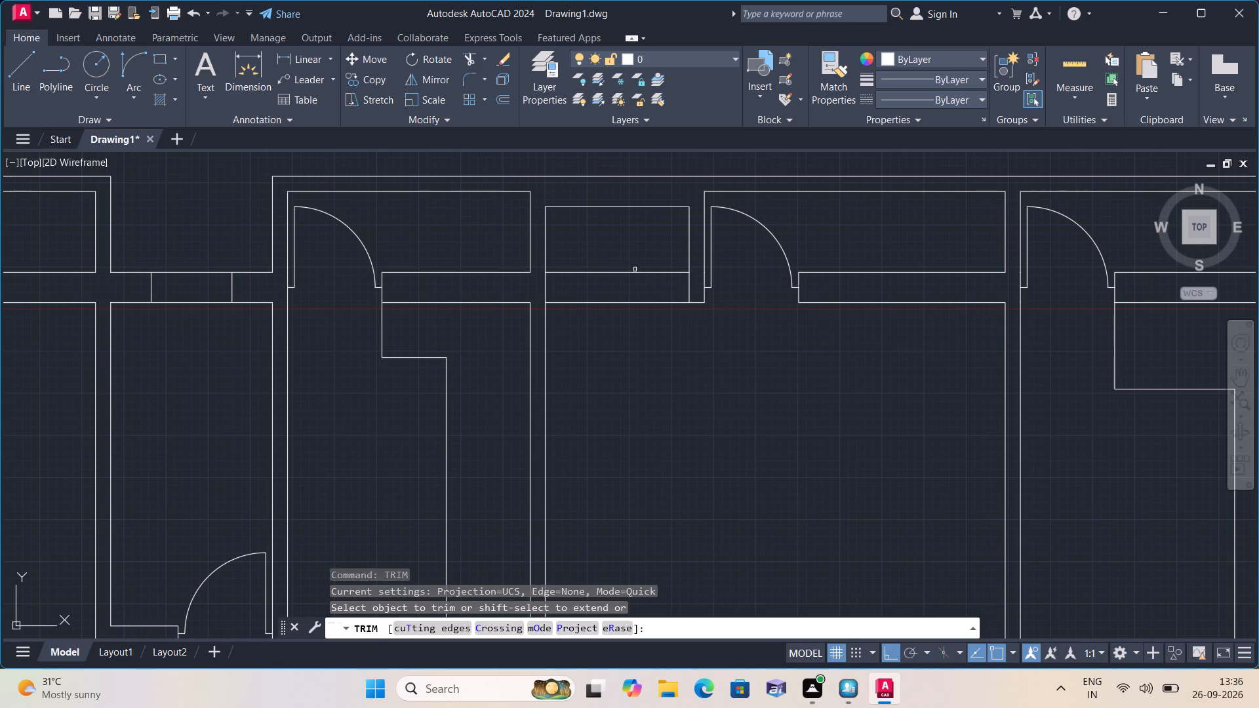
click(612, 248)
click(628, 340)
scroll(626, 344, down, 3)
scroll(630, 366, up, 2)
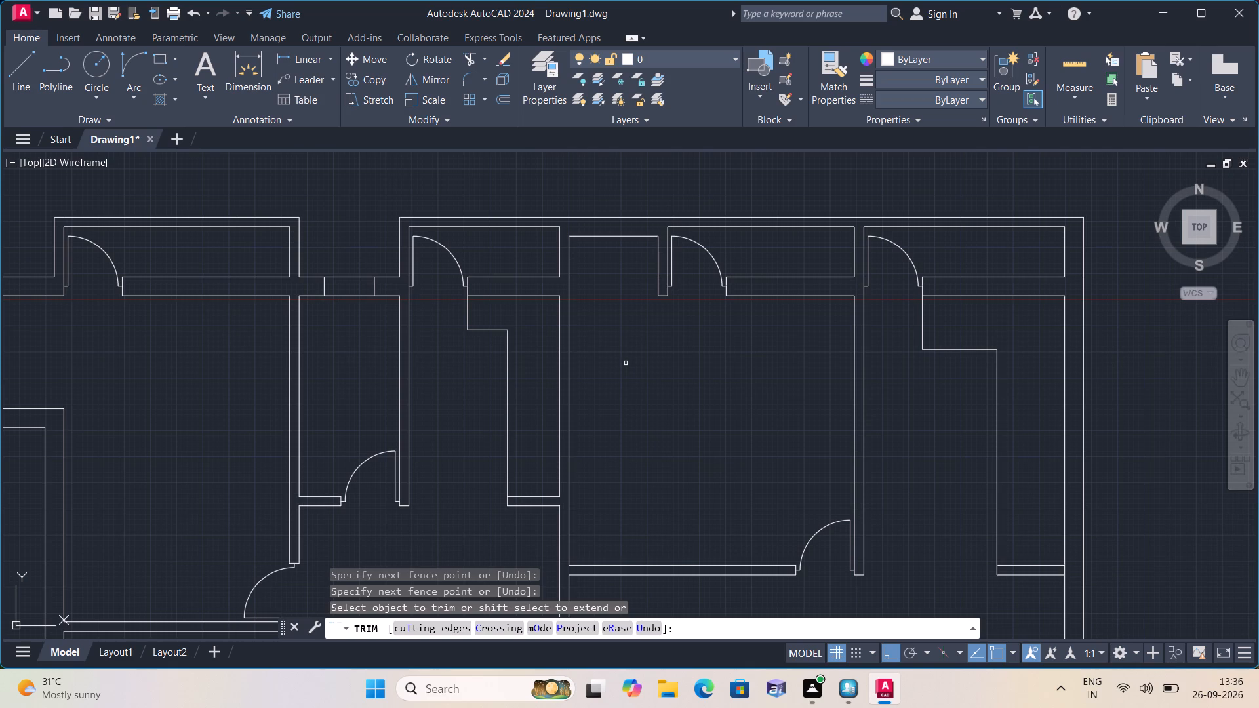
key(space)
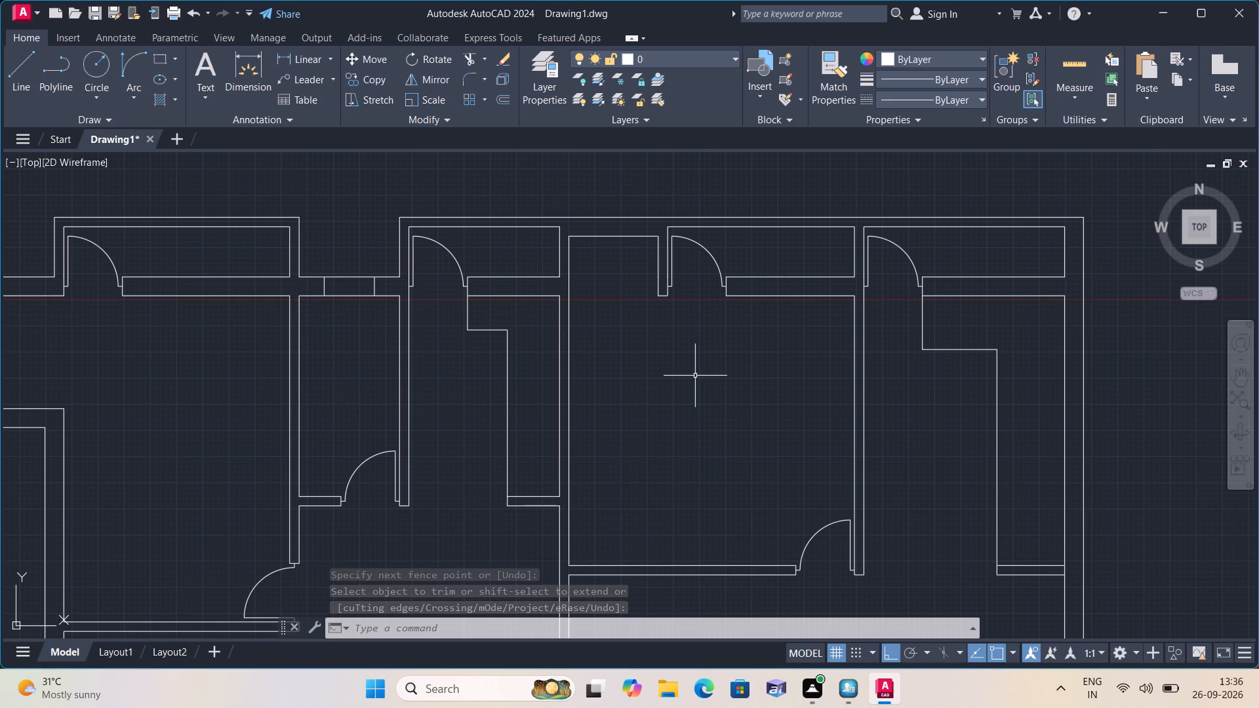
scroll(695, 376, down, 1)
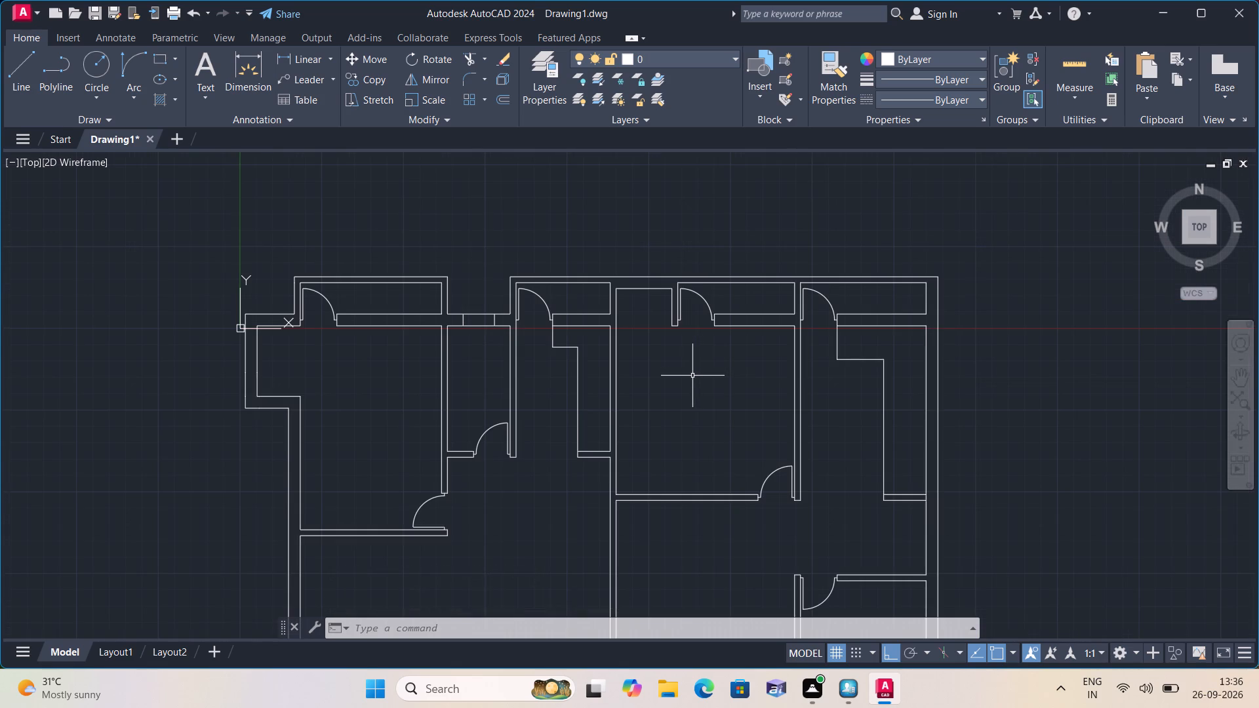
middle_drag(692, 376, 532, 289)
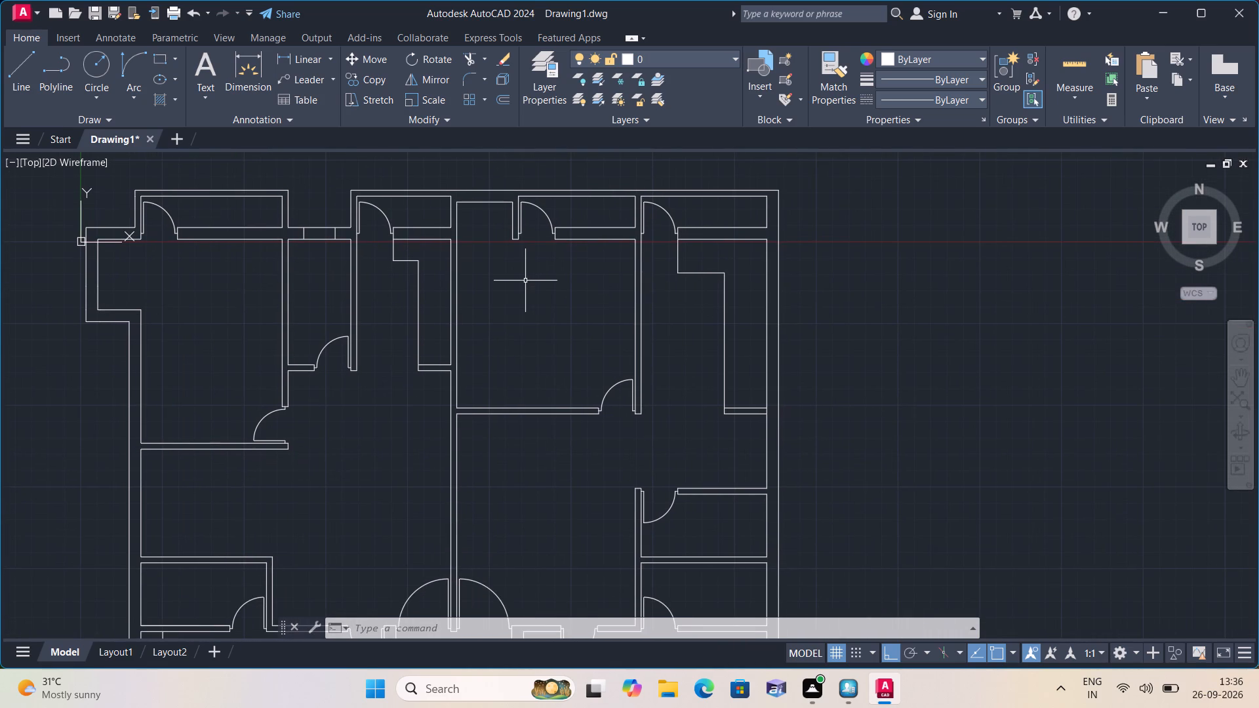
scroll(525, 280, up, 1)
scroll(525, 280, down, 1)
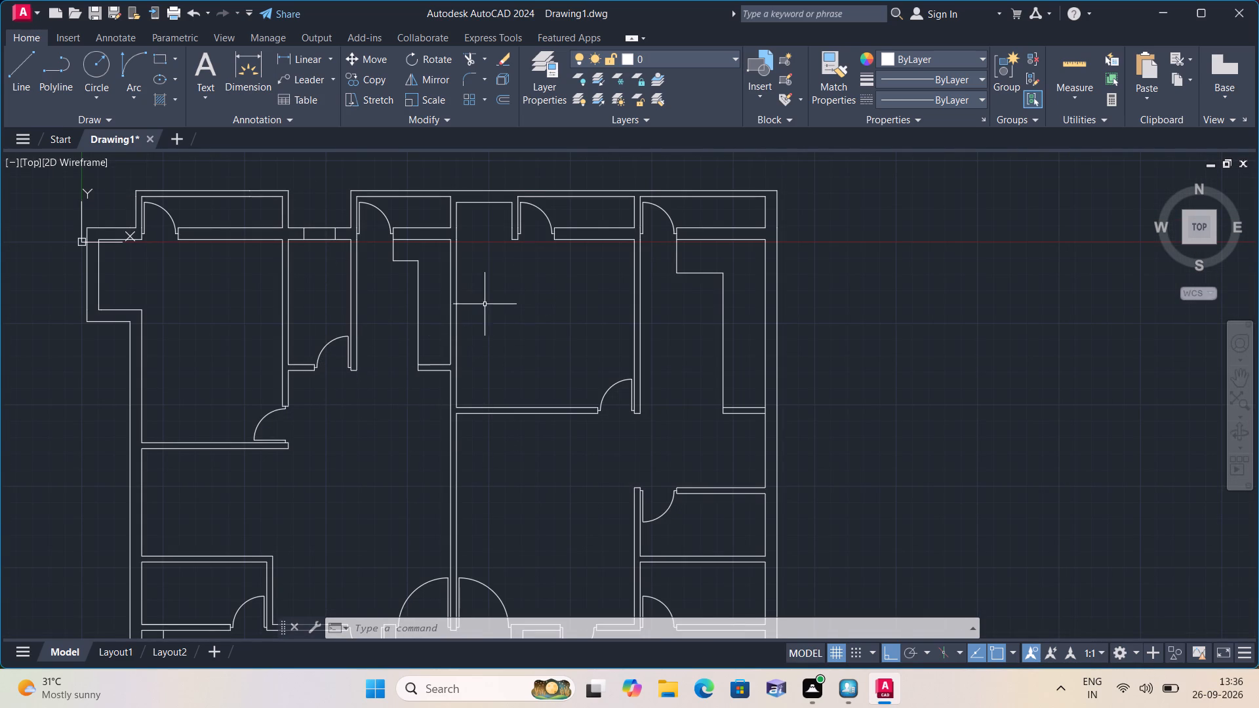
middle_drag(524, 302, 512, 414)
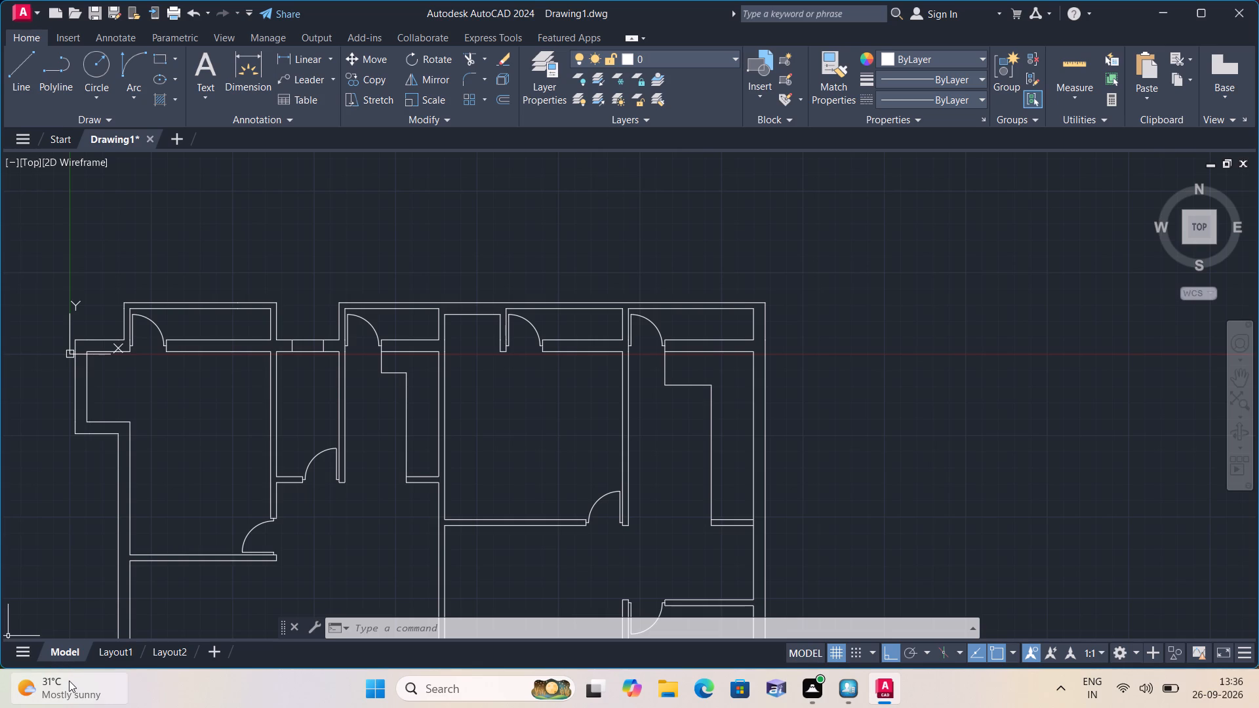
Draw a line across the original top wall 3" from the wall end beside the third door, and delete the 3" guide segment.
text(l)
key(space)
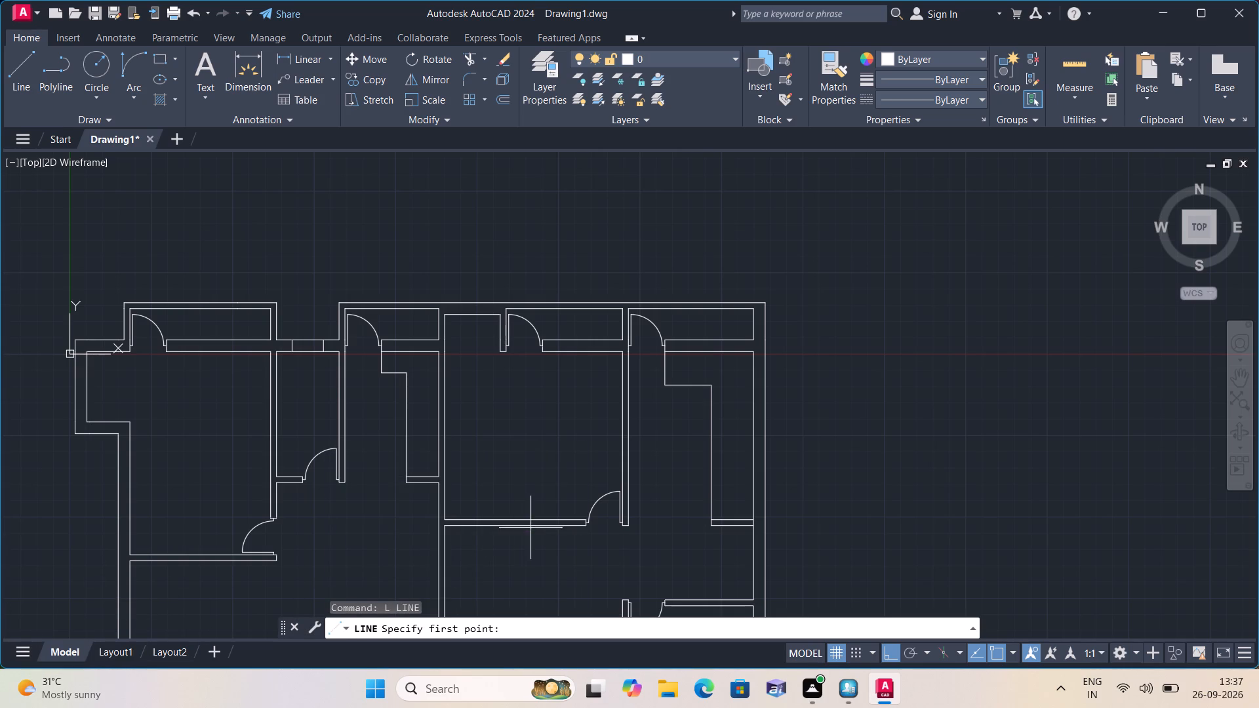
scroll(567, 465, up, 1)
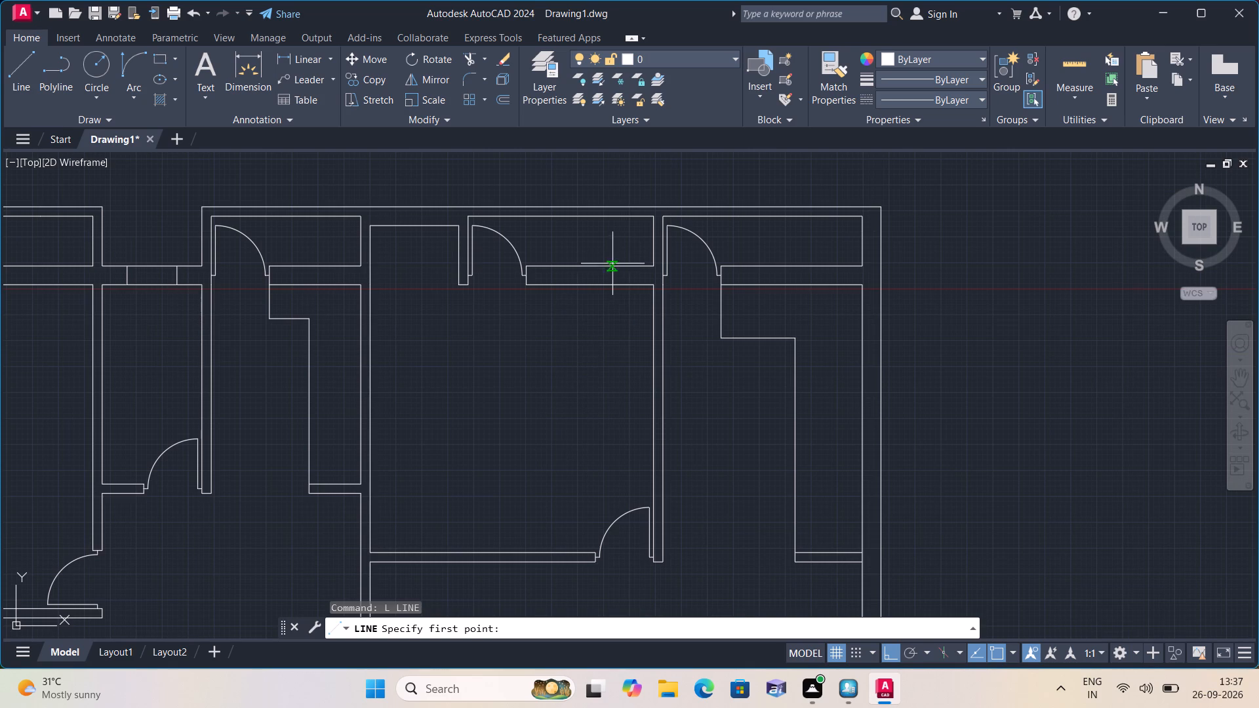
scroll(613, 267, up, 2)
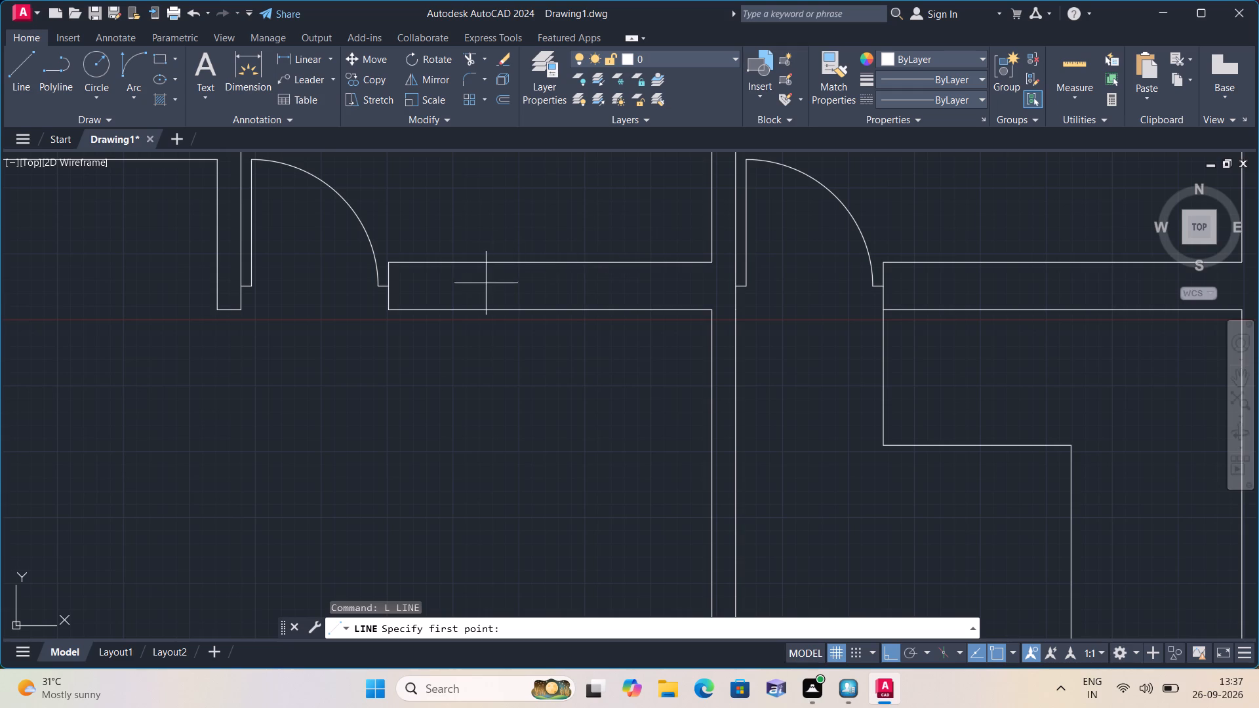
click(388, 266)
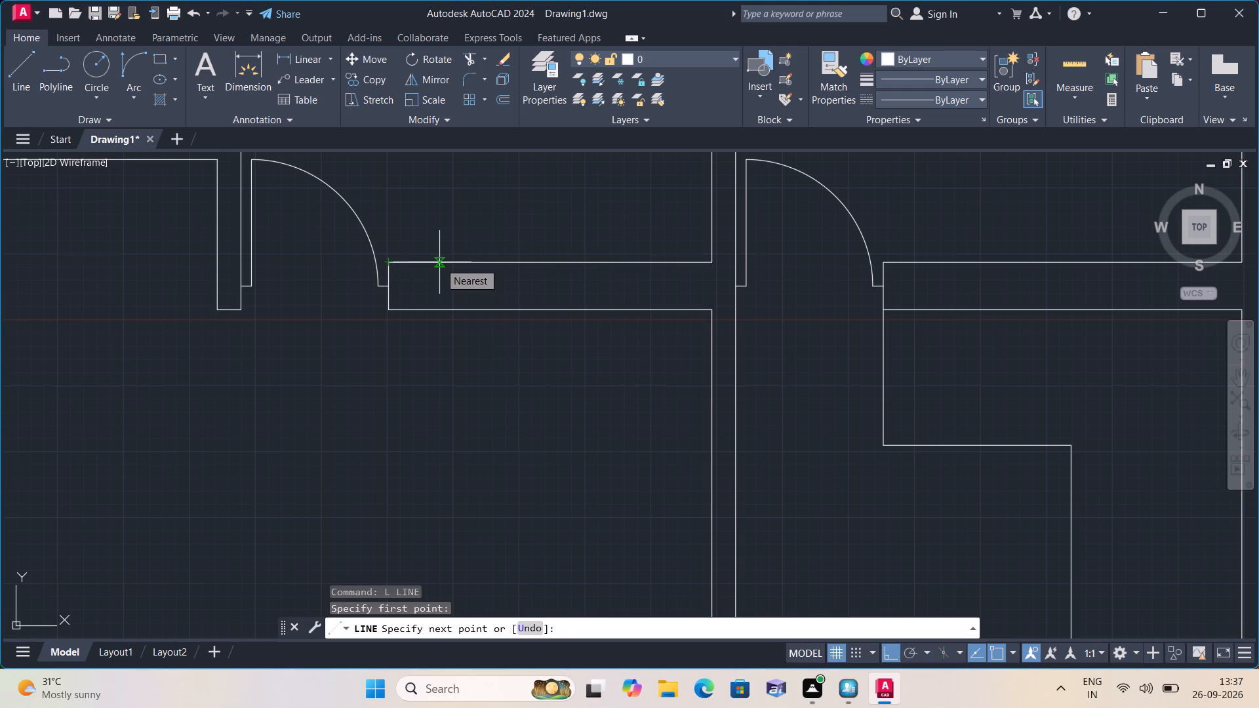
text(3")
key(space)
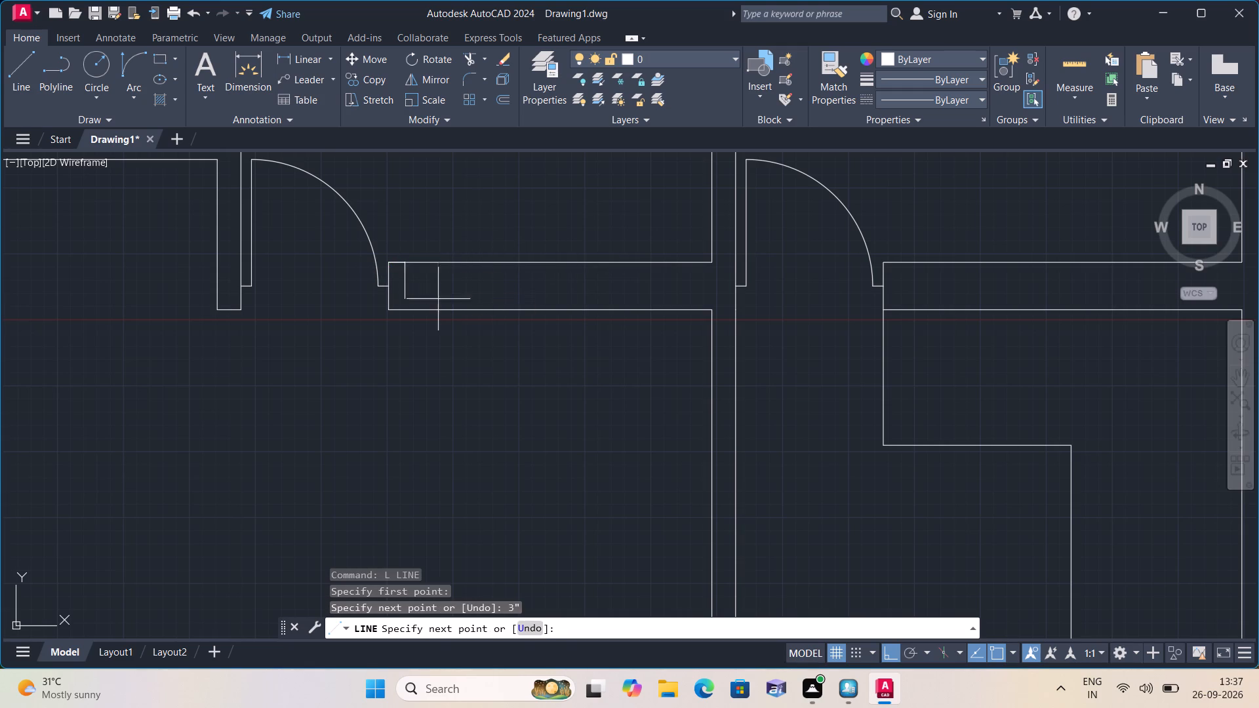
click(404, 310)
key(space)
scroll(402, 258, up, 1)
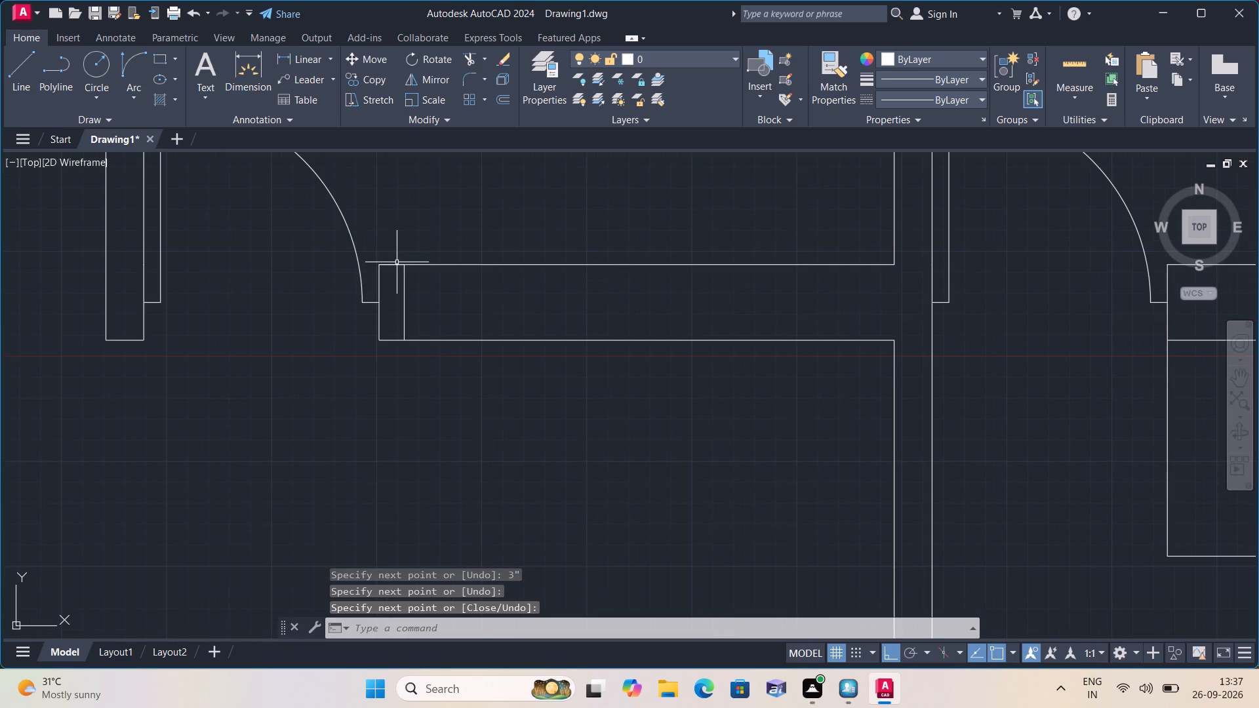
click(397, 264)
key(Delete)
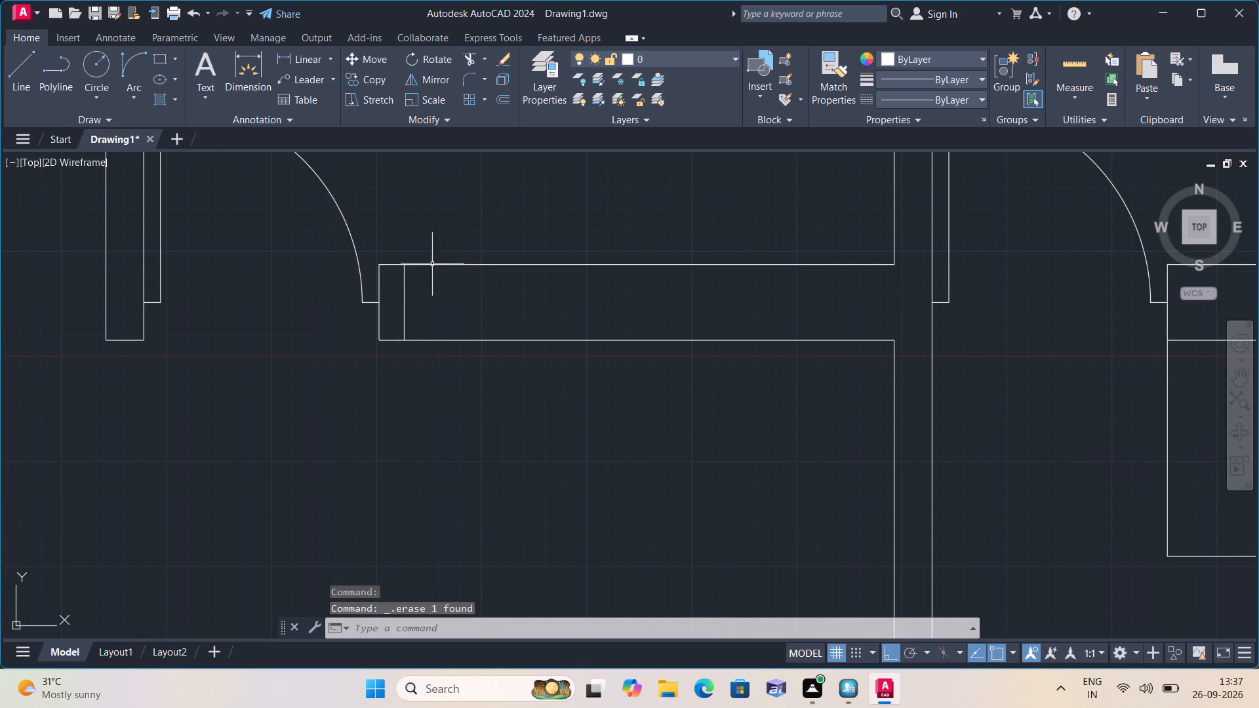
Draw a matching line across the same wall stretch 3" from the partition before the fourth door, and delete the 3" guide segment.
key(l)
key(space)
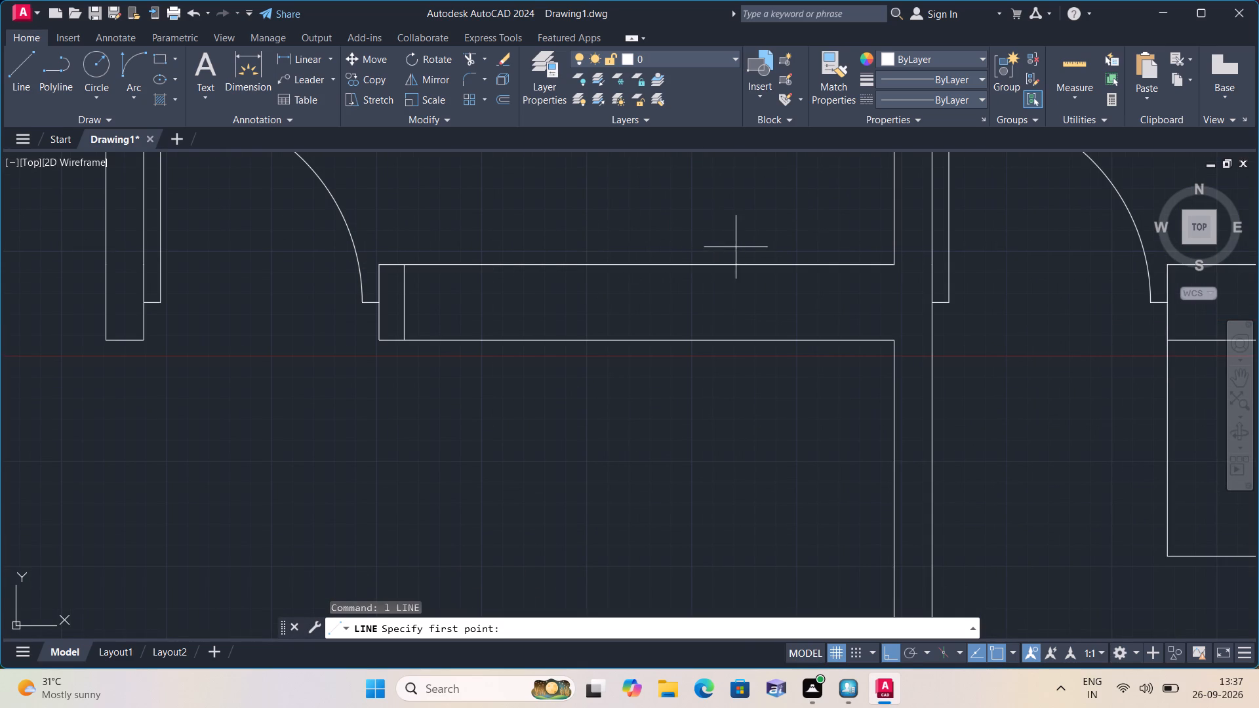
click(894, 267)
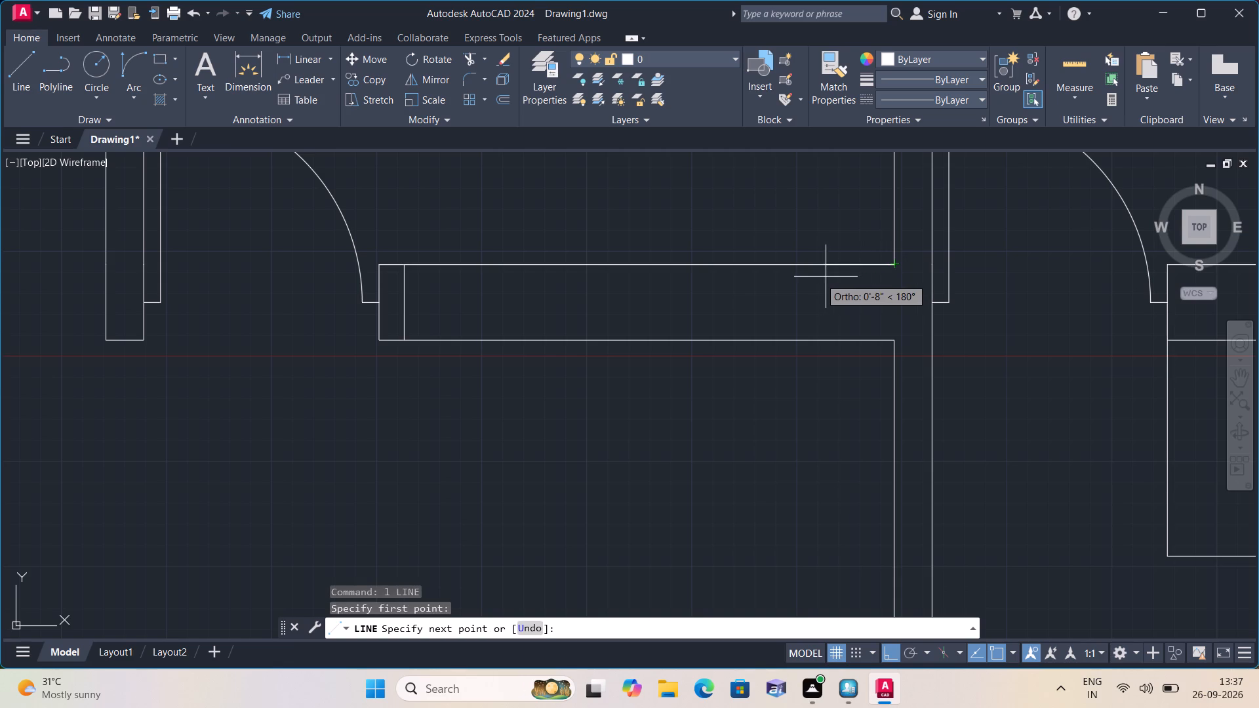
text(3")
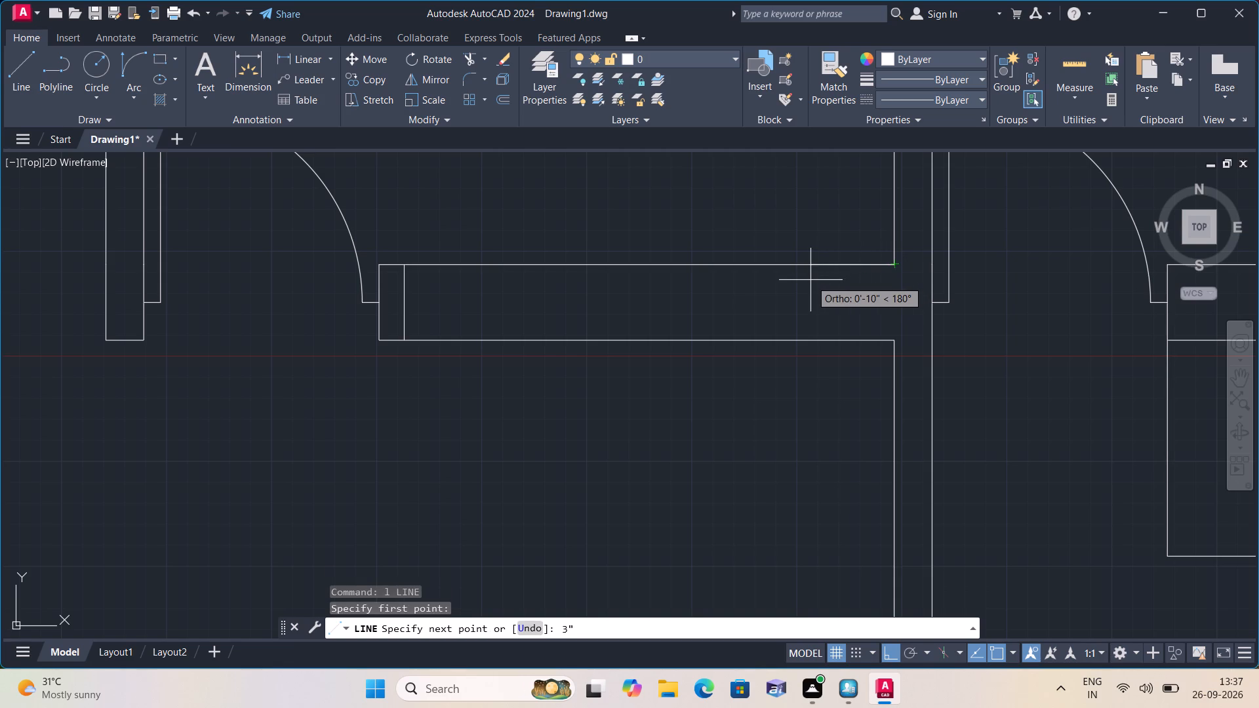
key(space)
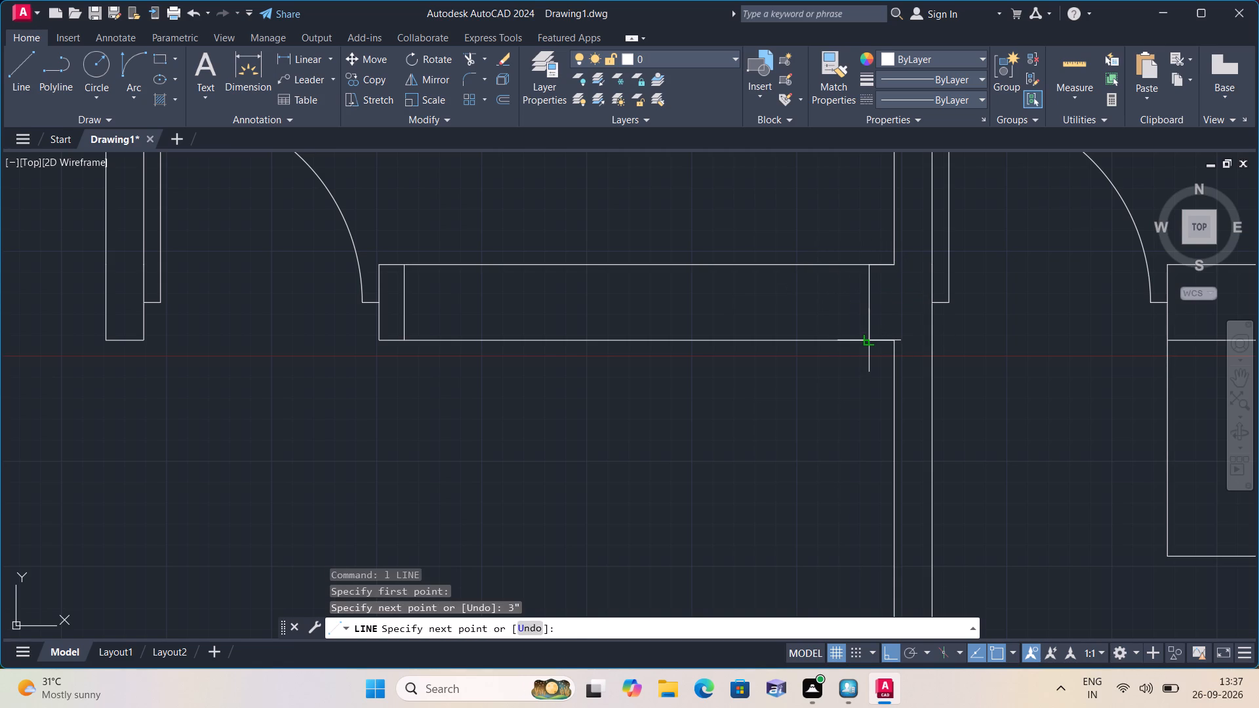
click(868, 344)
key(space)
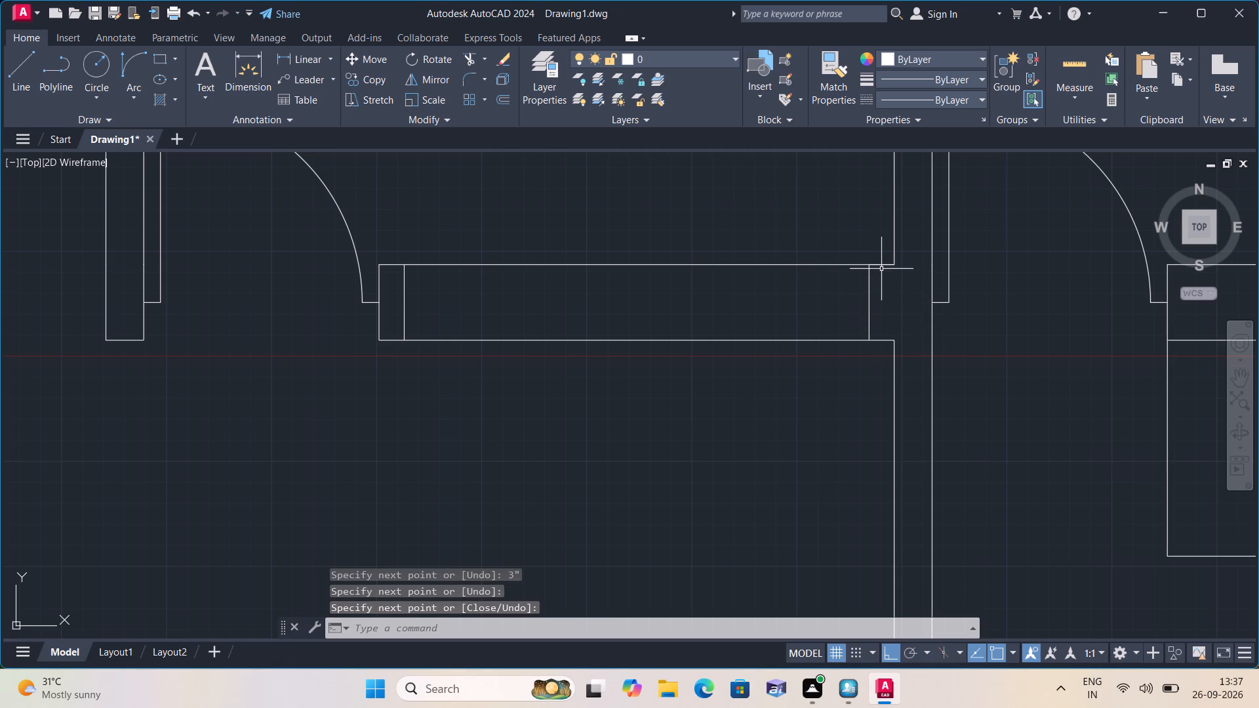
click(881, 265)
key(Delete)
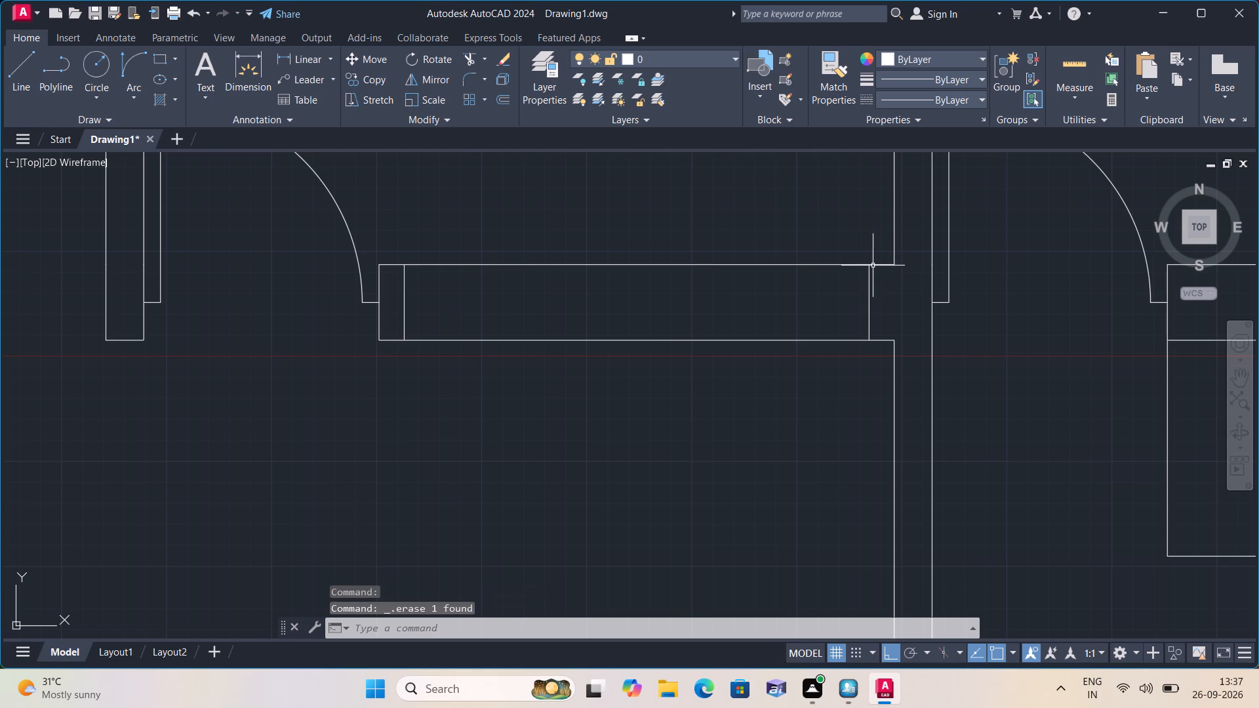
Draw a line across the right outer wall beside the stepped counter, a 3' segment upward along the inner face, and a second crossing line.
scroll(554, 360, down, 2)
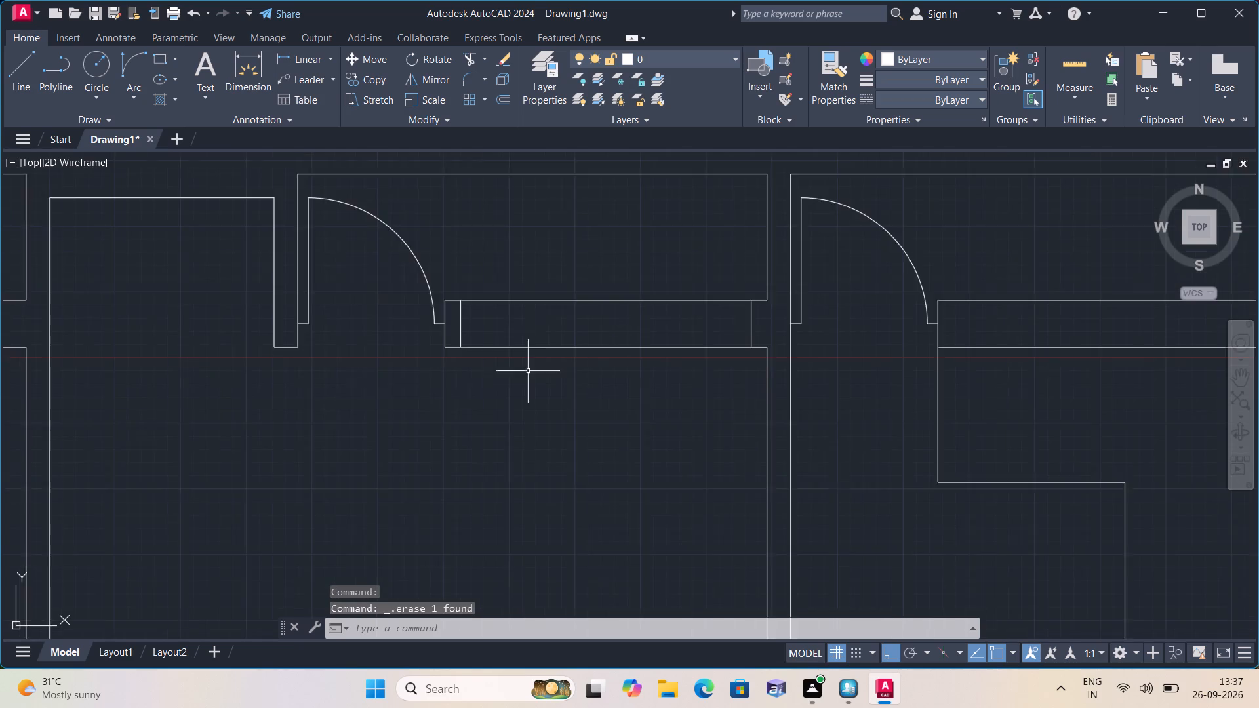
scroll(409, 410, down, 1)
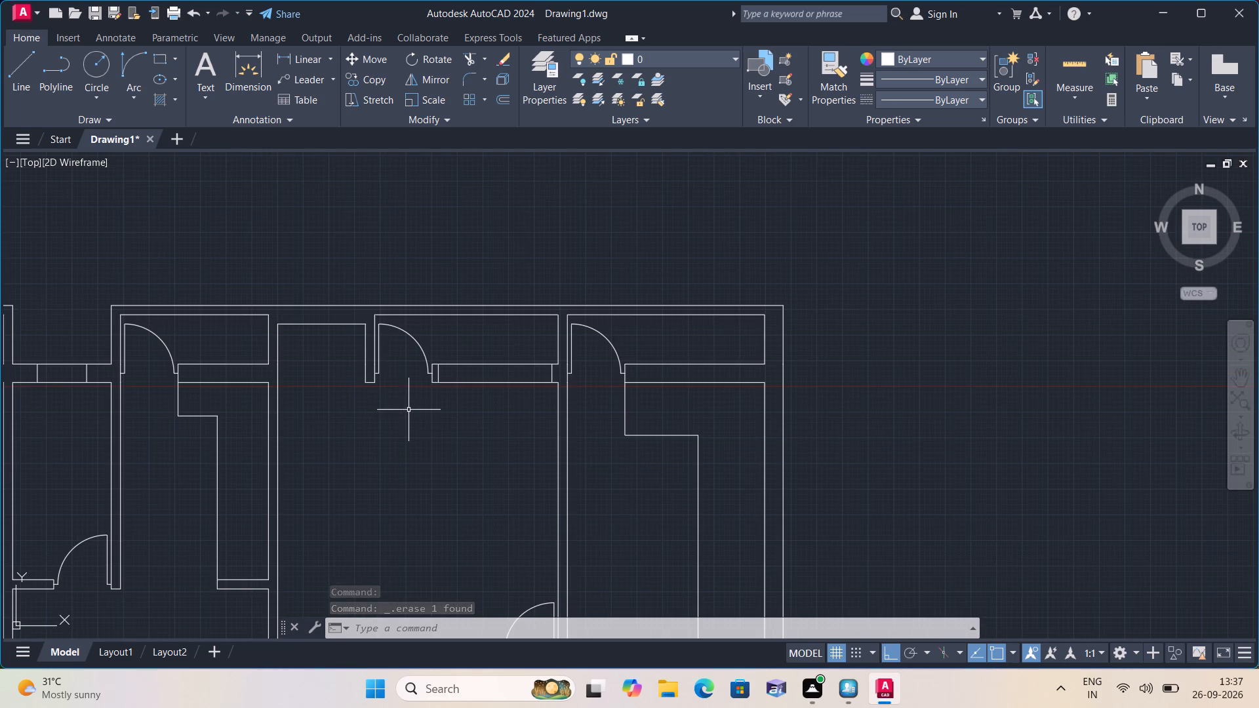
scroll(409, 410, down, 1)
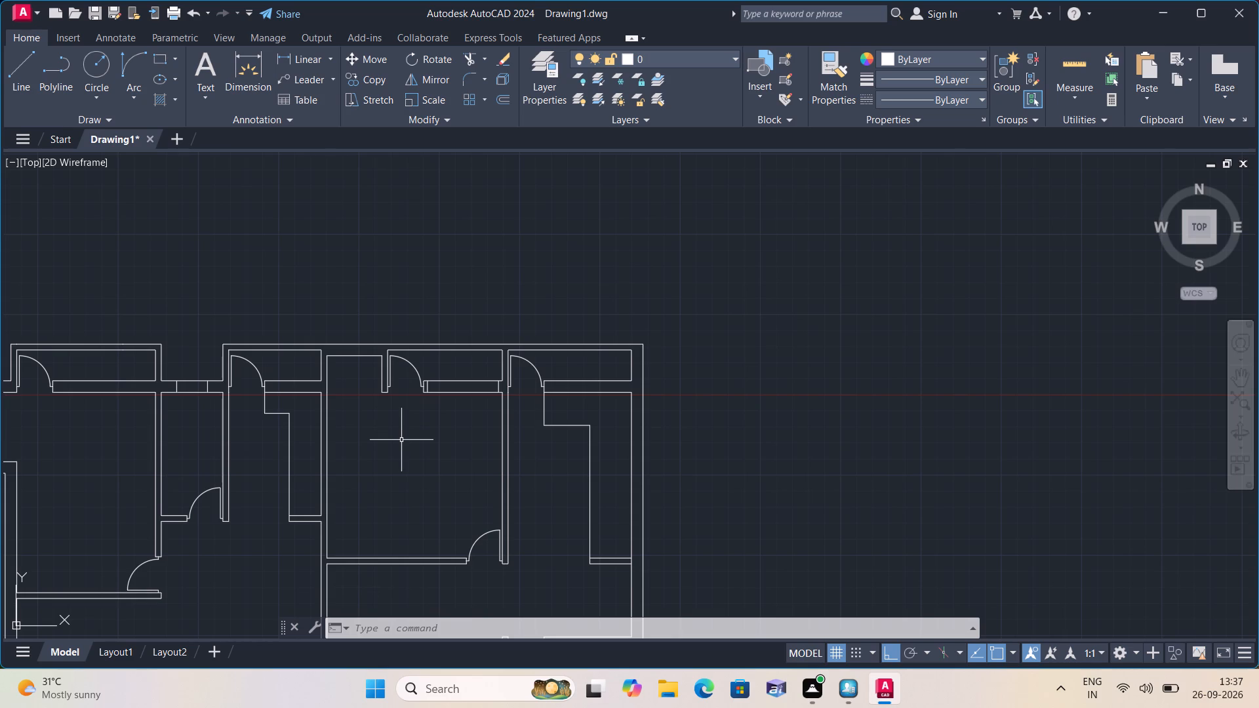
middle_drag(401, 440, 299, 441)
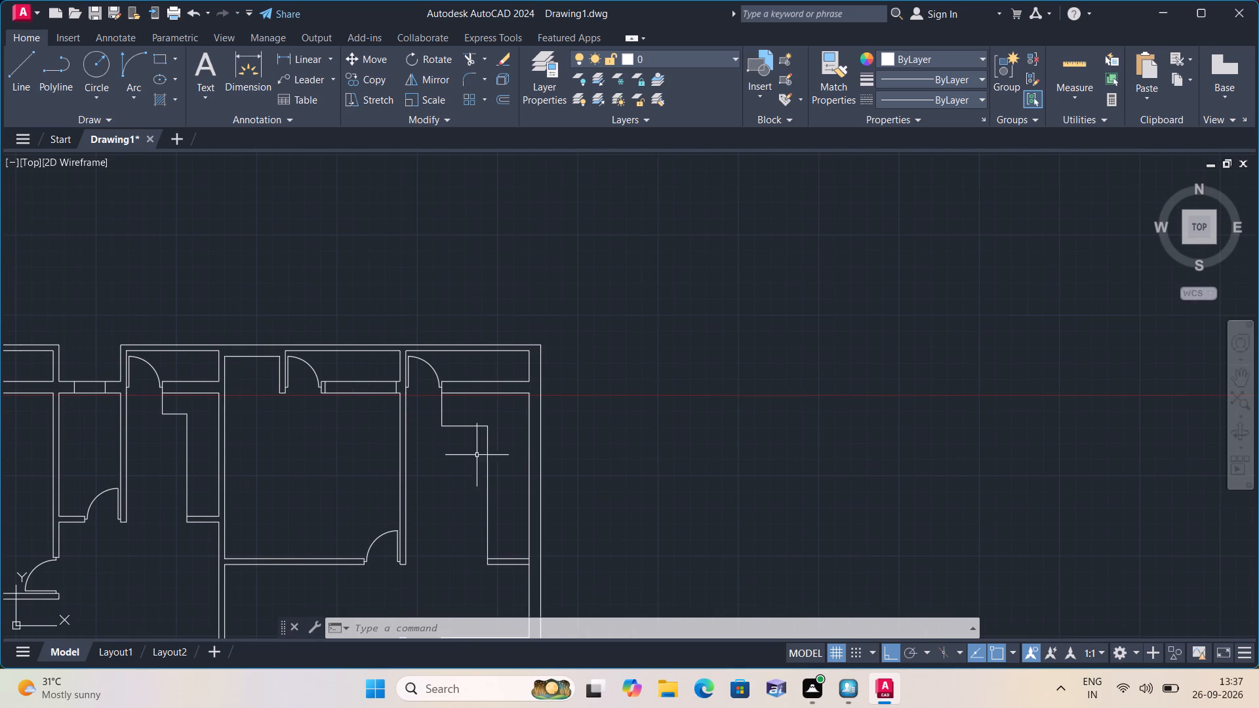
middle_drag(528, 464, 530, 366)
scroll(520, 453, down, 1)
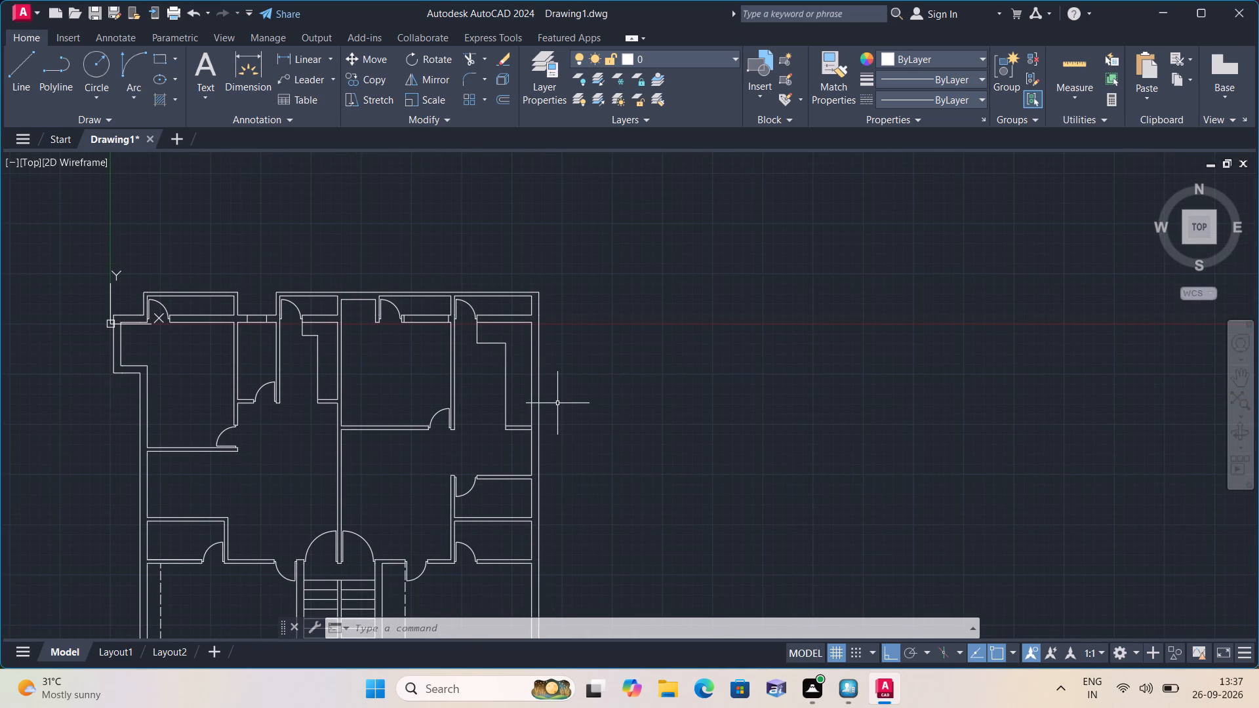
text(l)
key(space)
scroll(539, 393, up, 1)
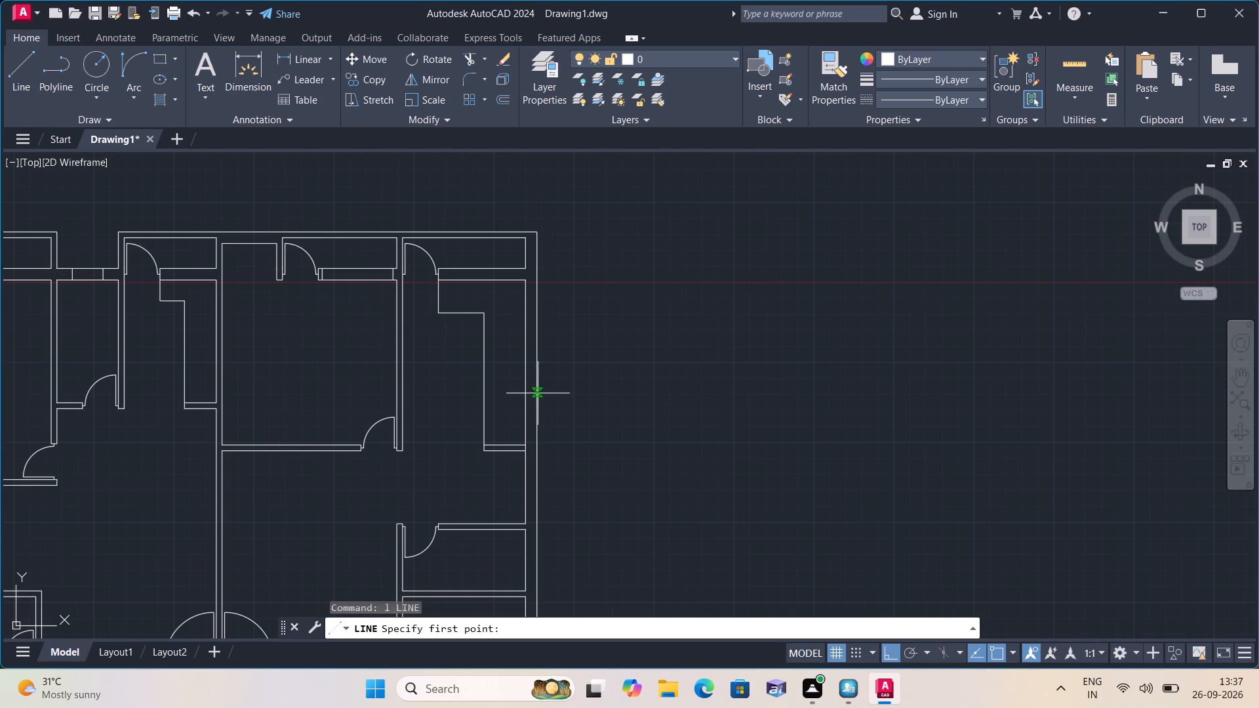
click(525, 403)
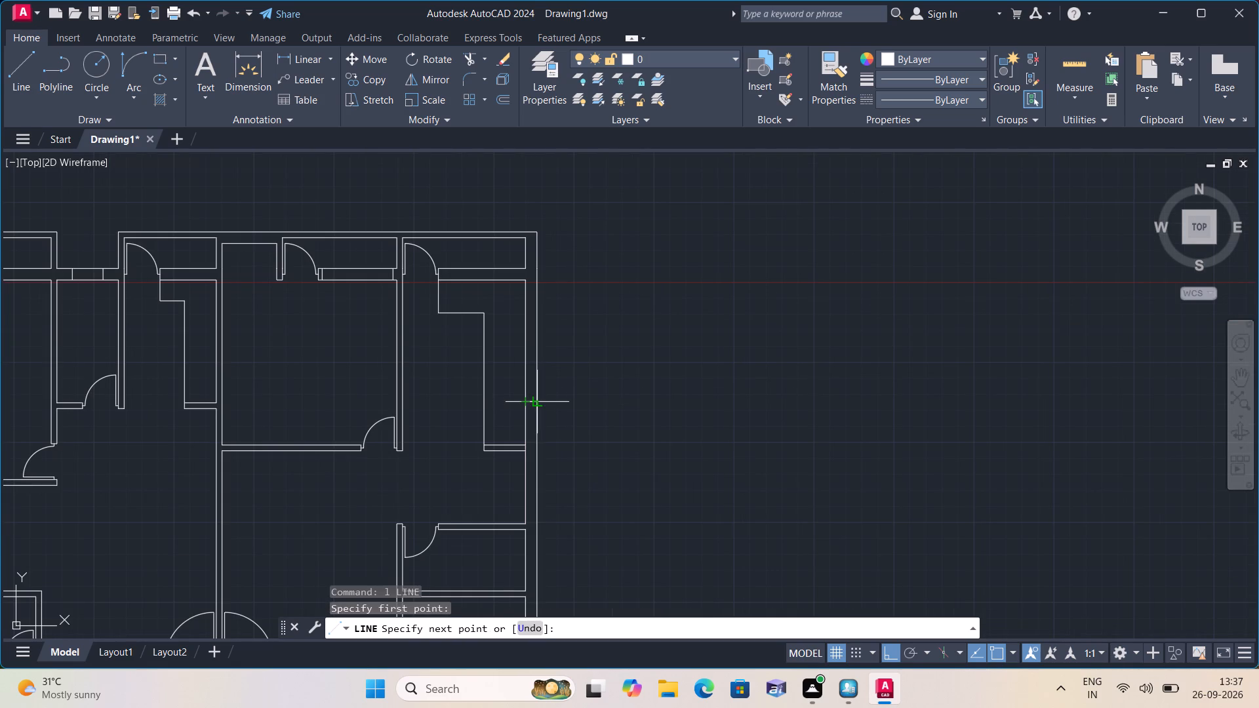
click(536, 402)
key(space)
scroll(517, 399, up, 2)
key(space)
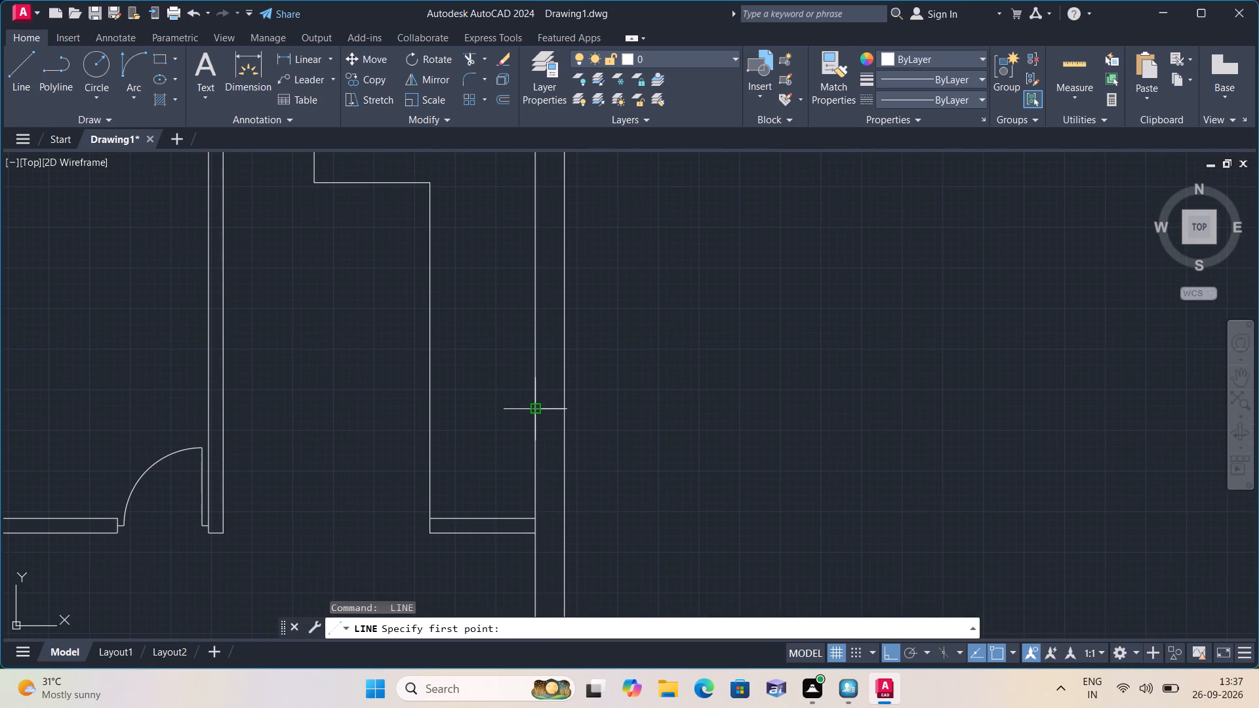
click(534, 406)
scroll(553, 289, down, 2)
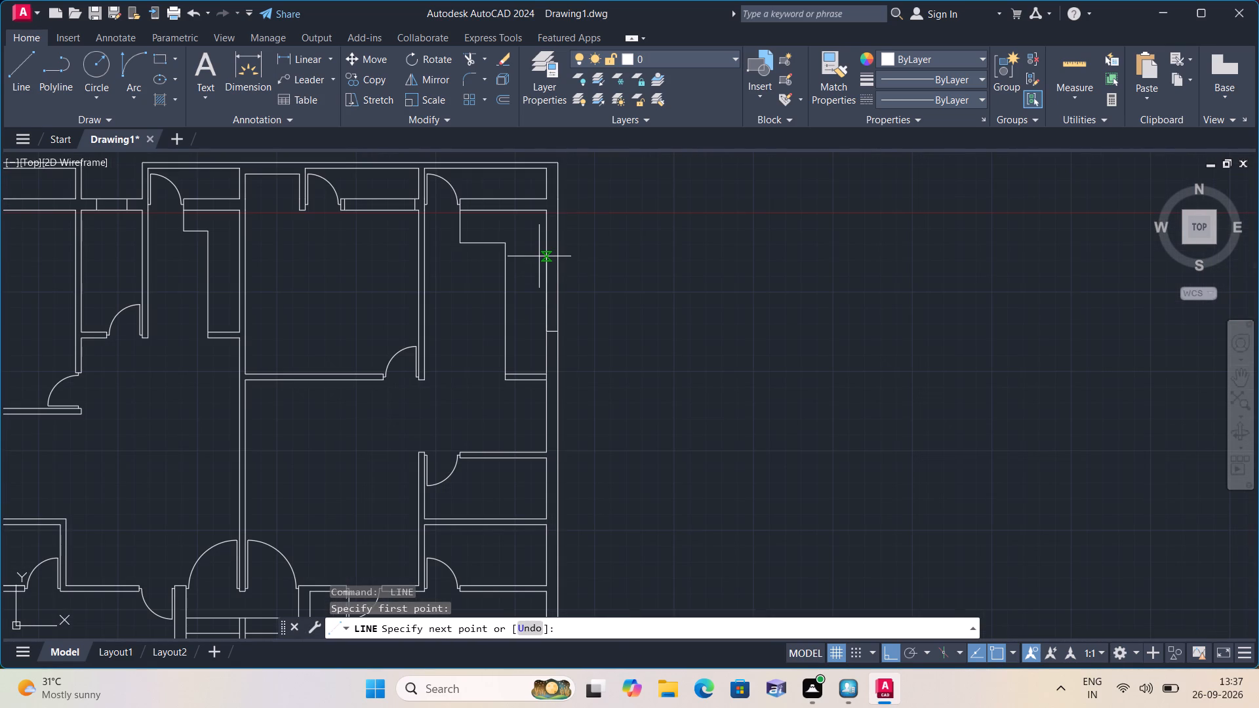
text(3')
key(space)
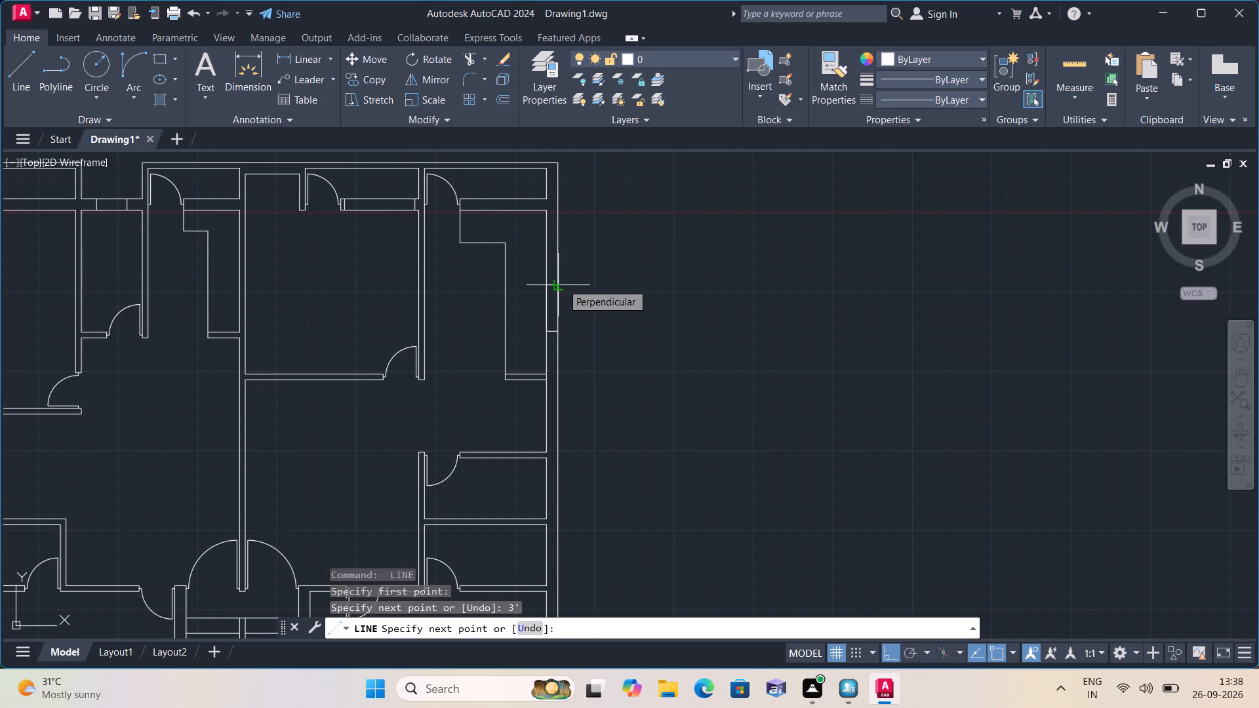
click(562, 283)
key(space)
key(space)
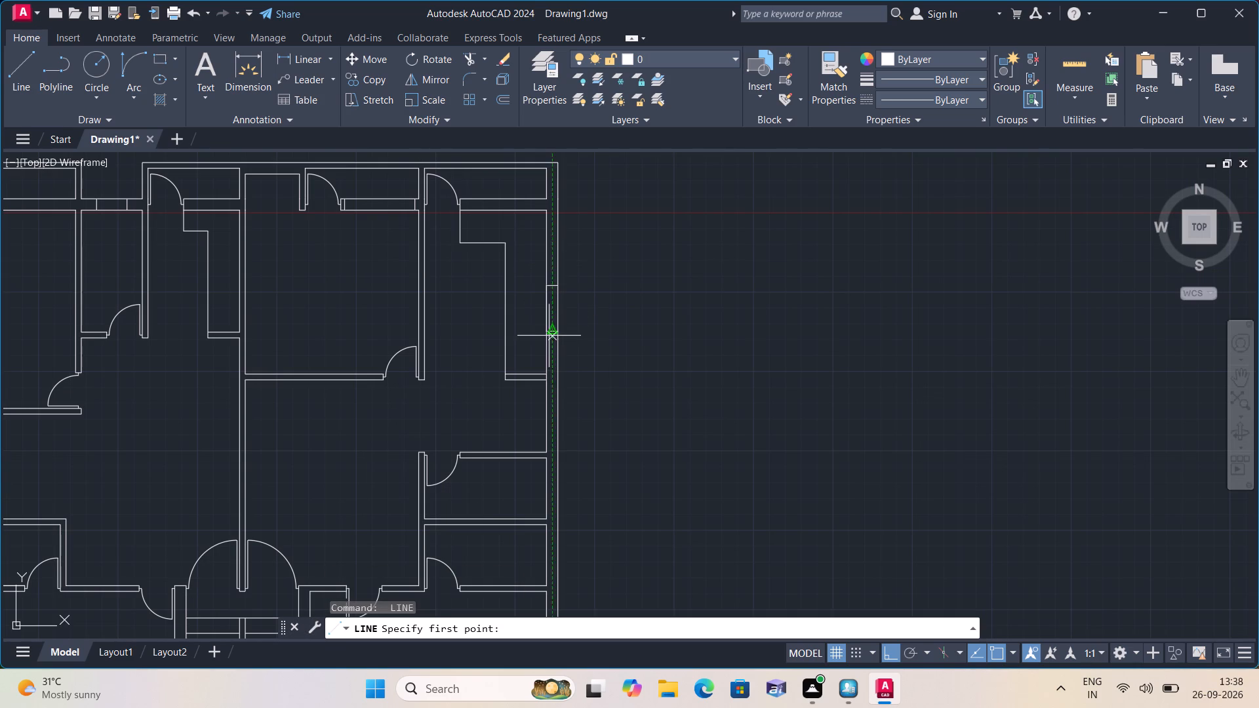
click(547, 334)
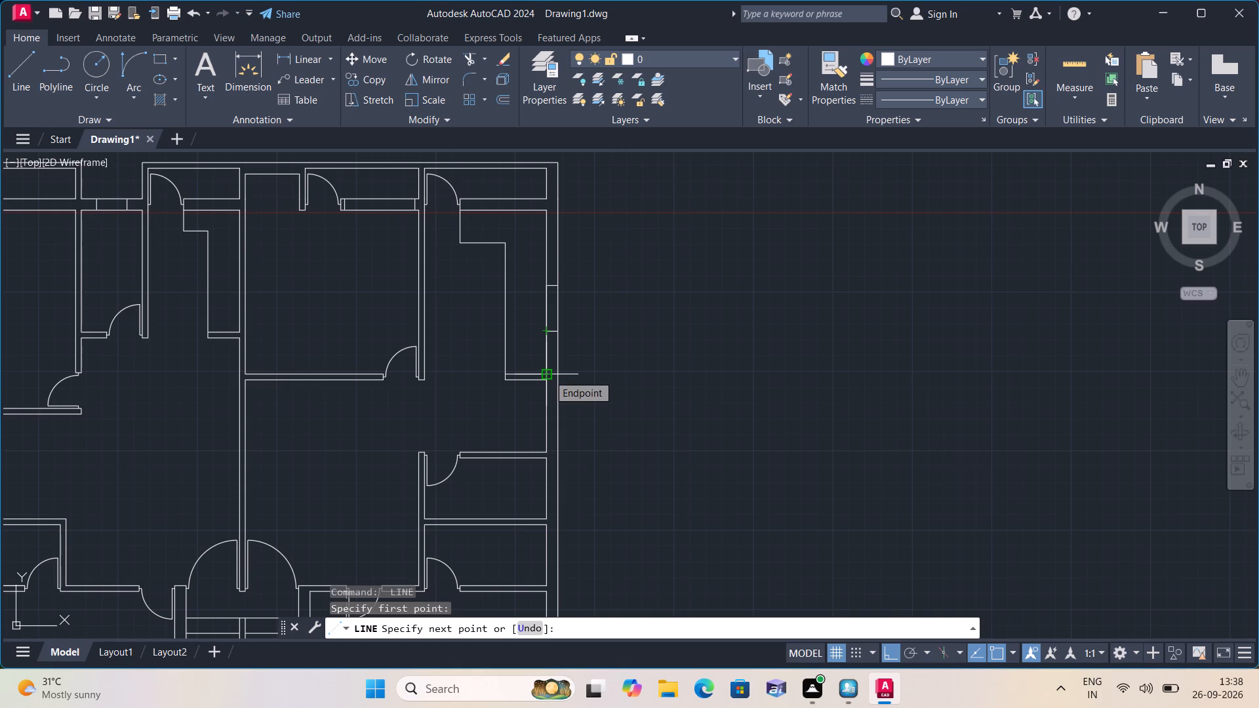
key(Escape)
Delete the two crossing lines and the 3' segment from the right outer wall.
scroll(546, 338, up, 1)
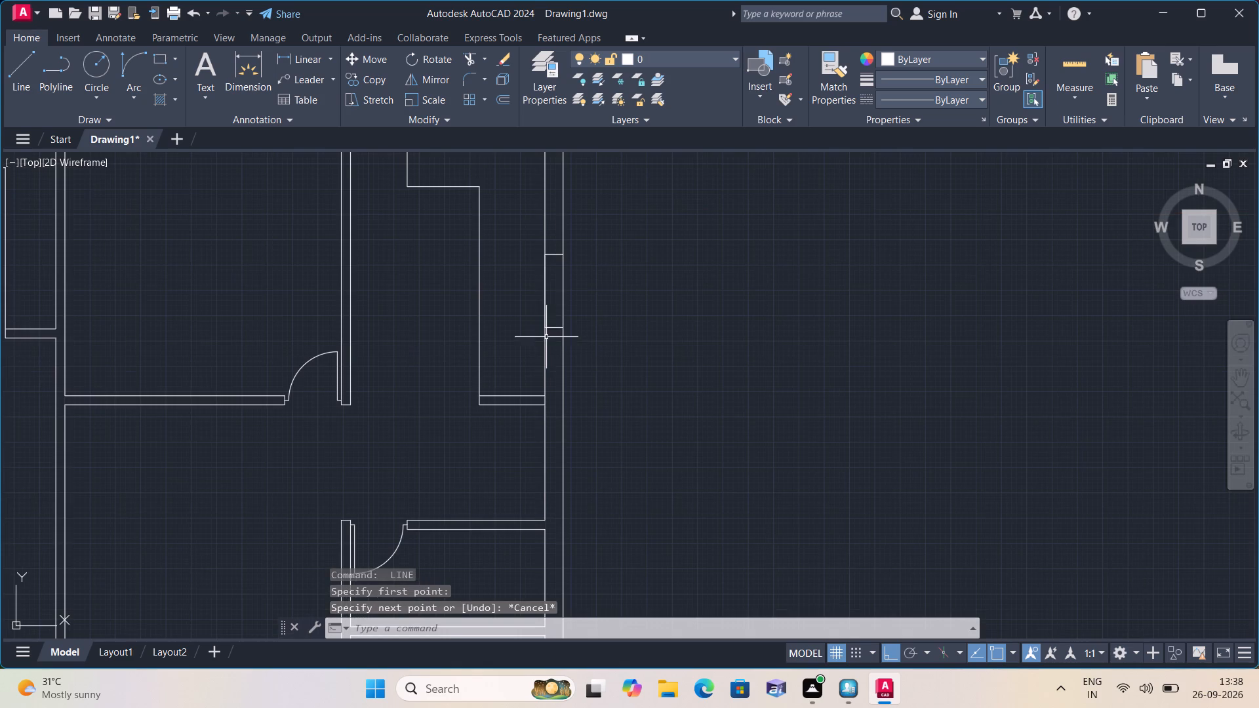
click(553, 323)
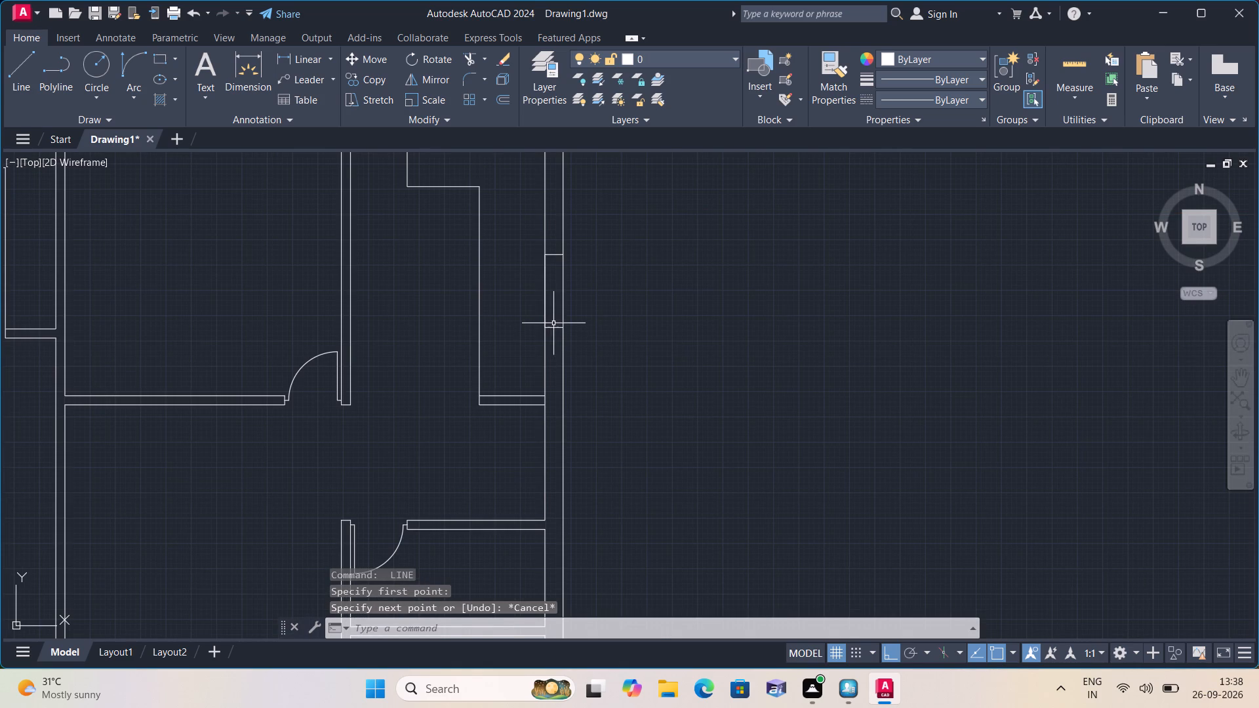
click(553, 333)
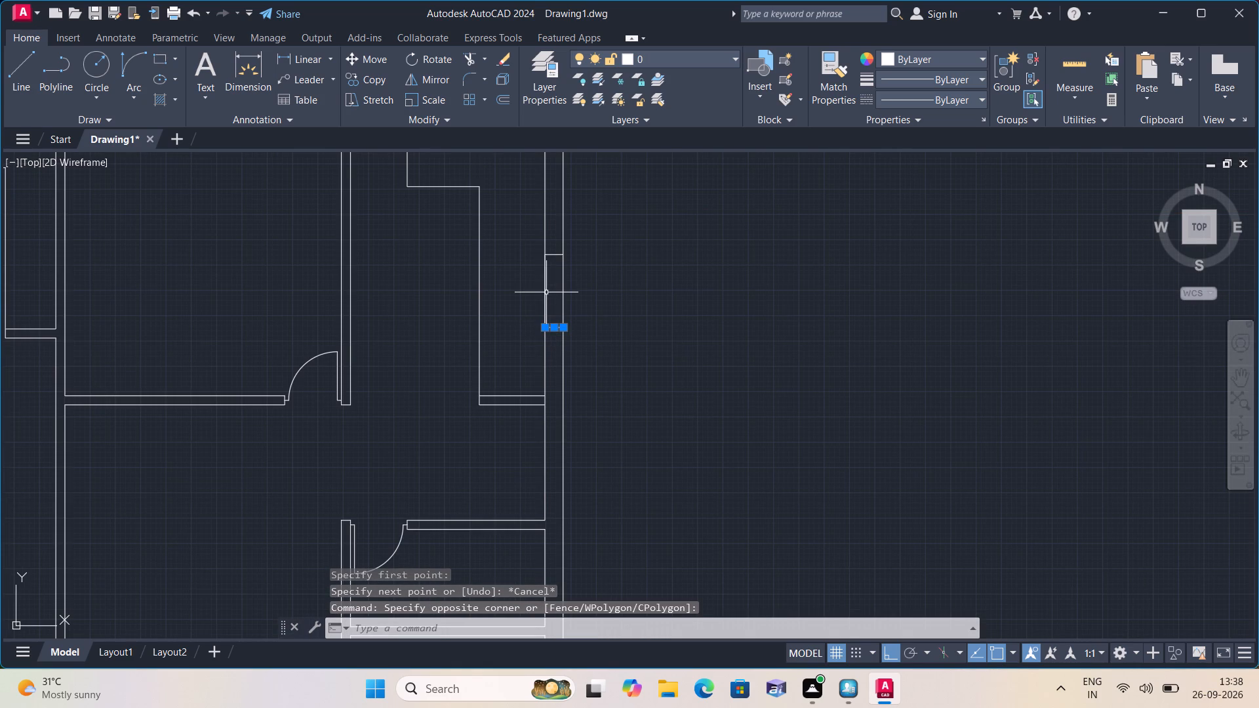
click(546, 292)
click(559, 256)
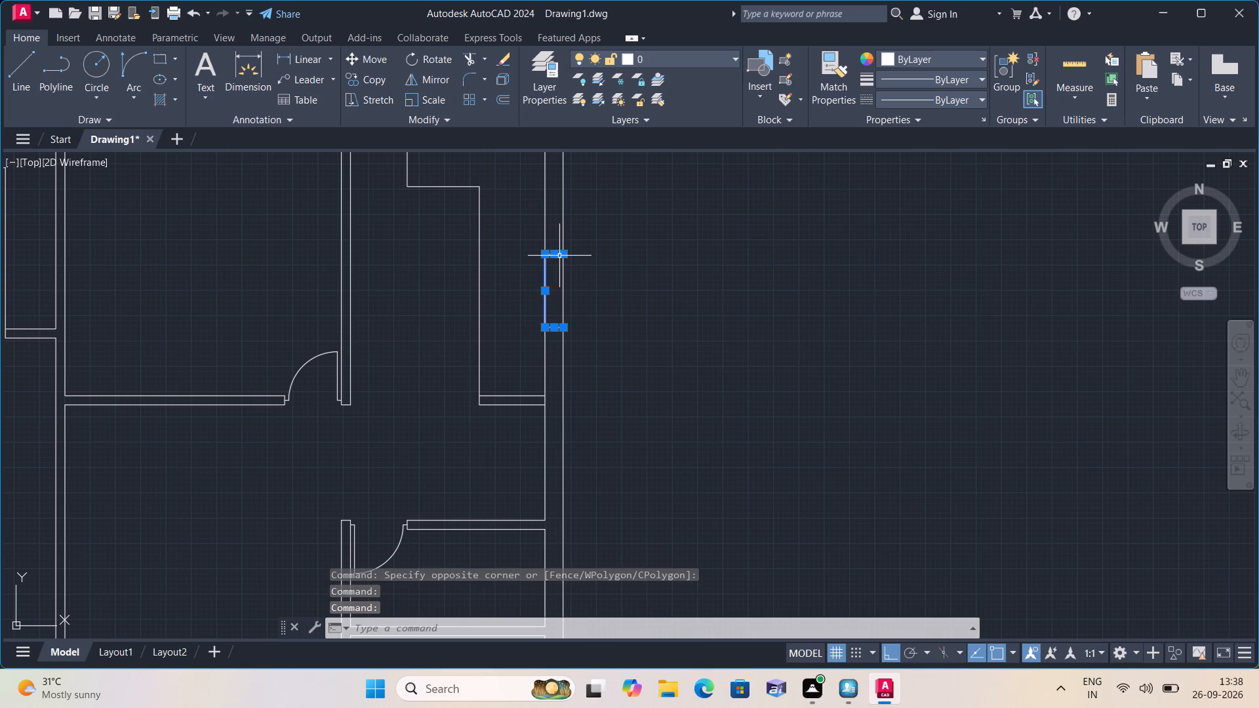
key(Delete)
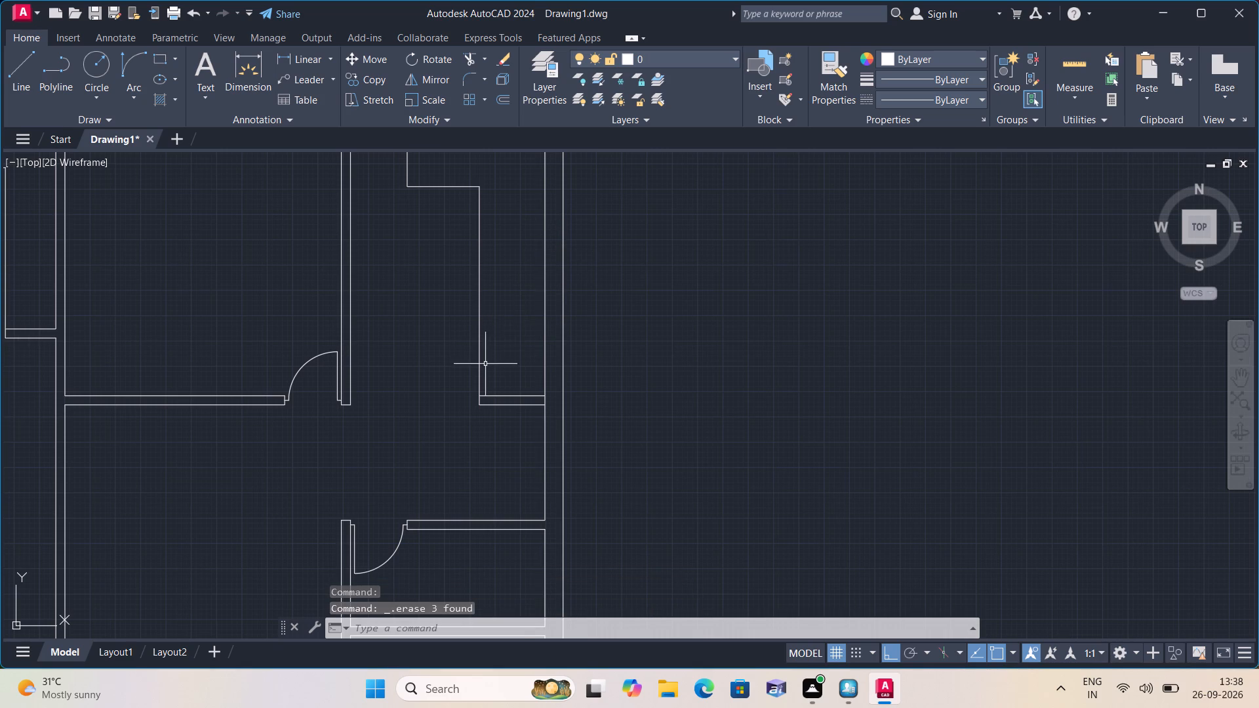
Trim the right outer wall's inner line between the two lines of the short partition below the stepped counter.
scroll(485, 364, down, 1)
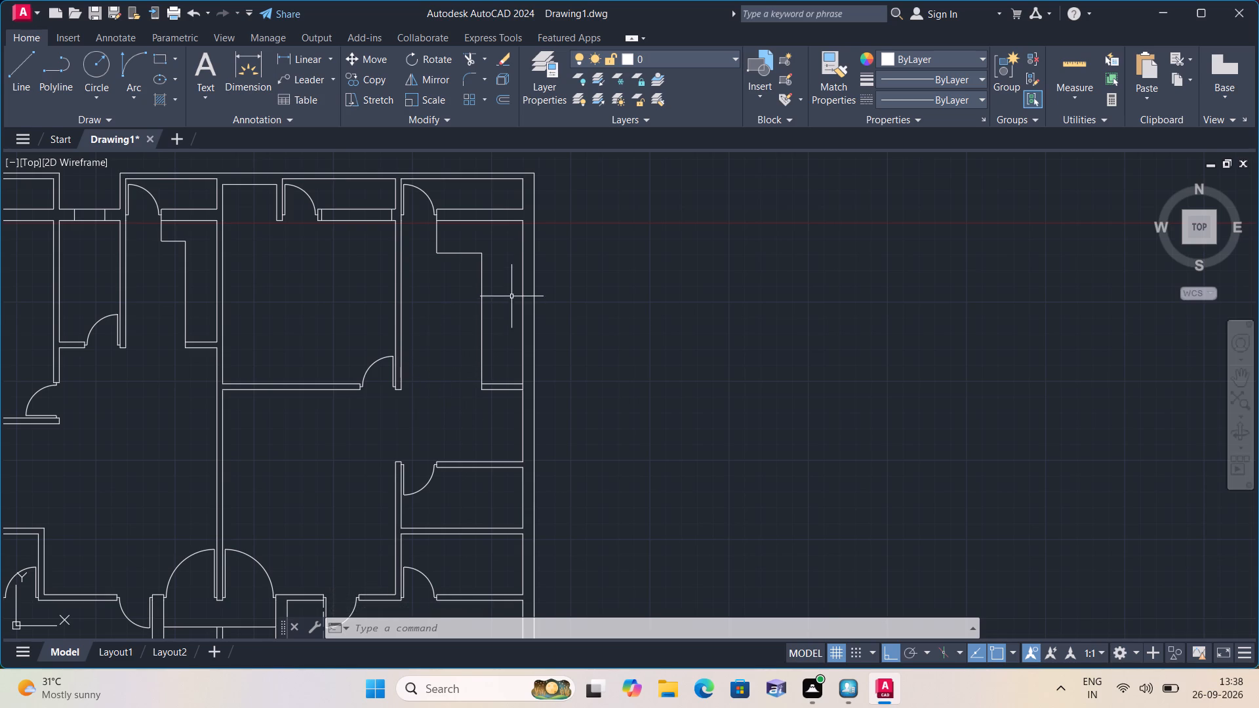
scroll(525, 281, up, 1)
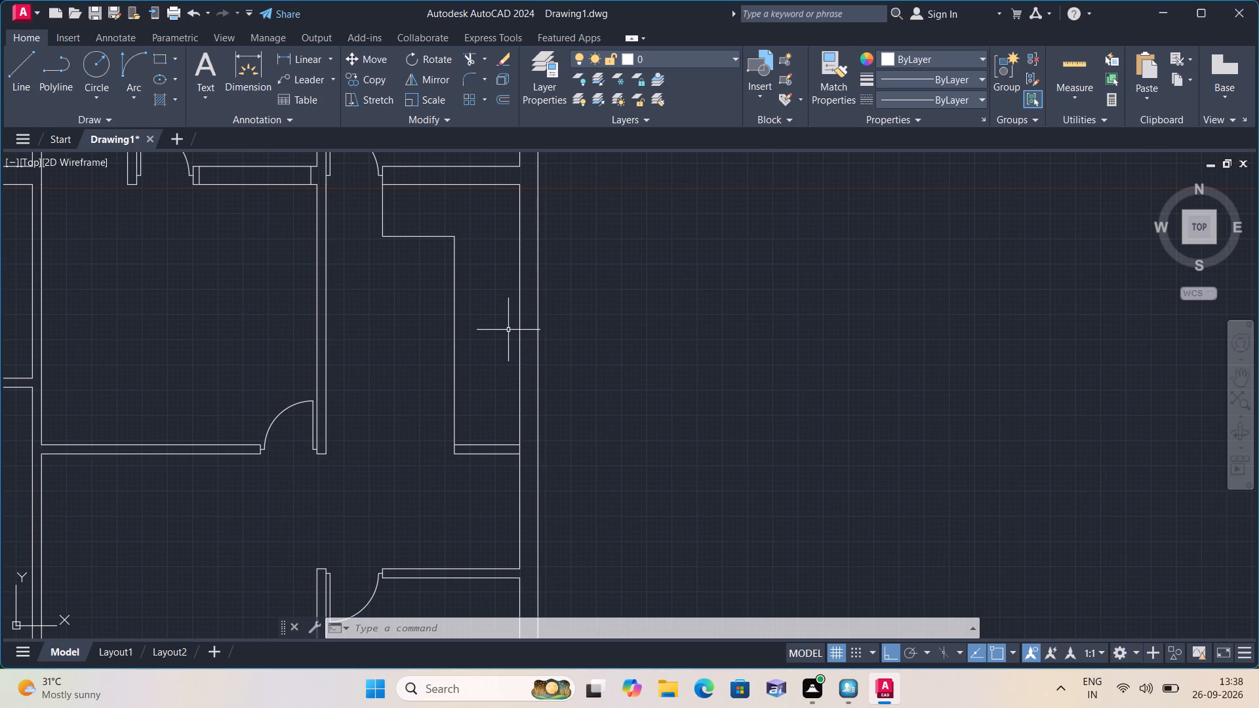
text(trim)
key(space)
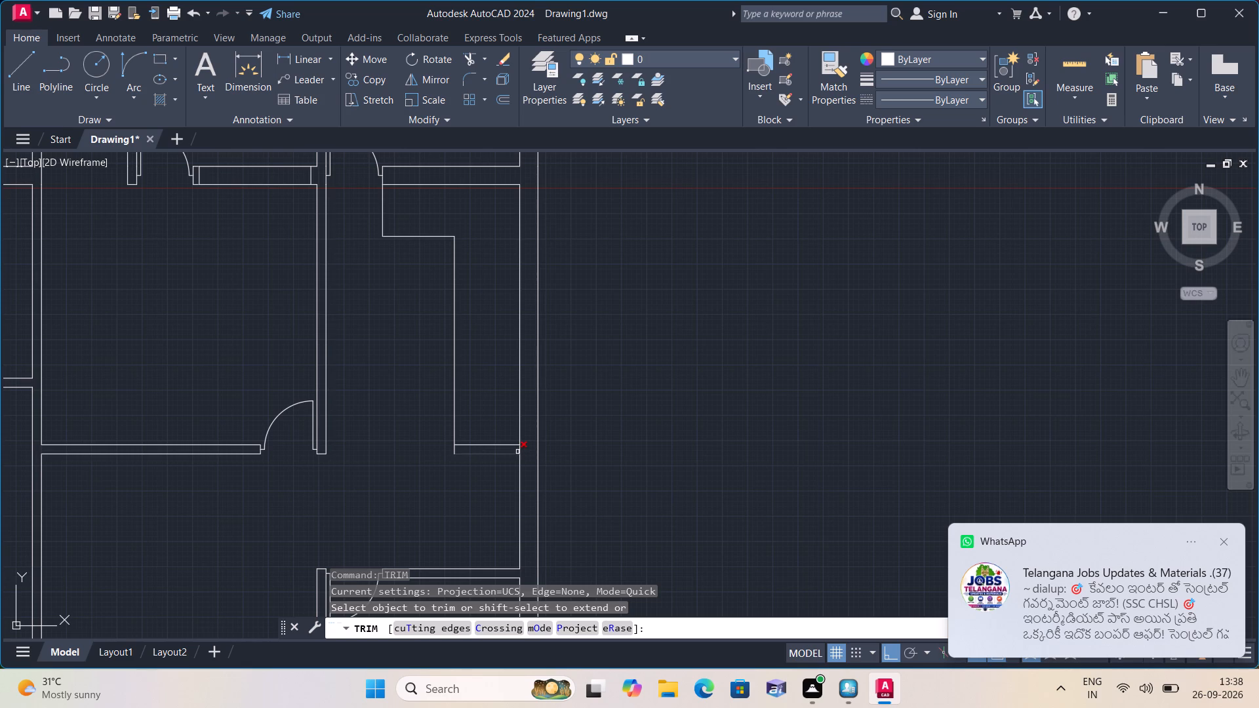
click(518, 451)
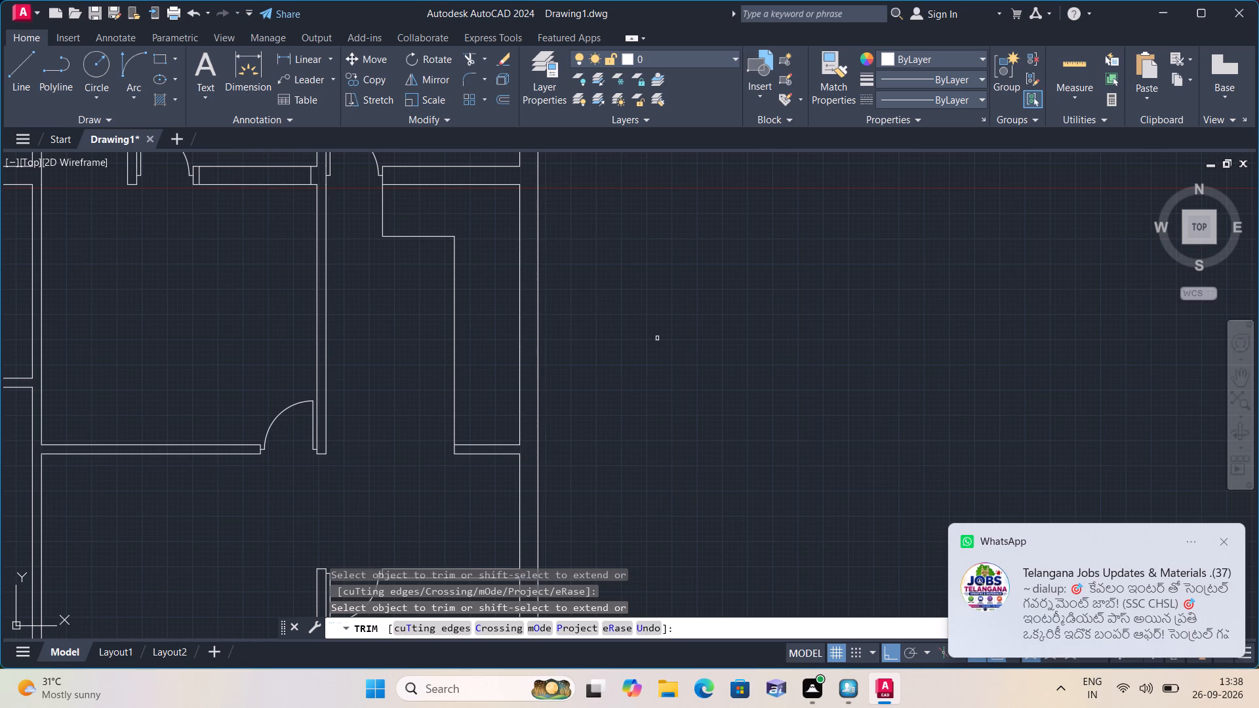
key(Escape)
Draw a reference line across the right outer wall at the midpoint of its inner line beside the stepped counter.
middle_drag(652, 345, 649, 401)
key(l)
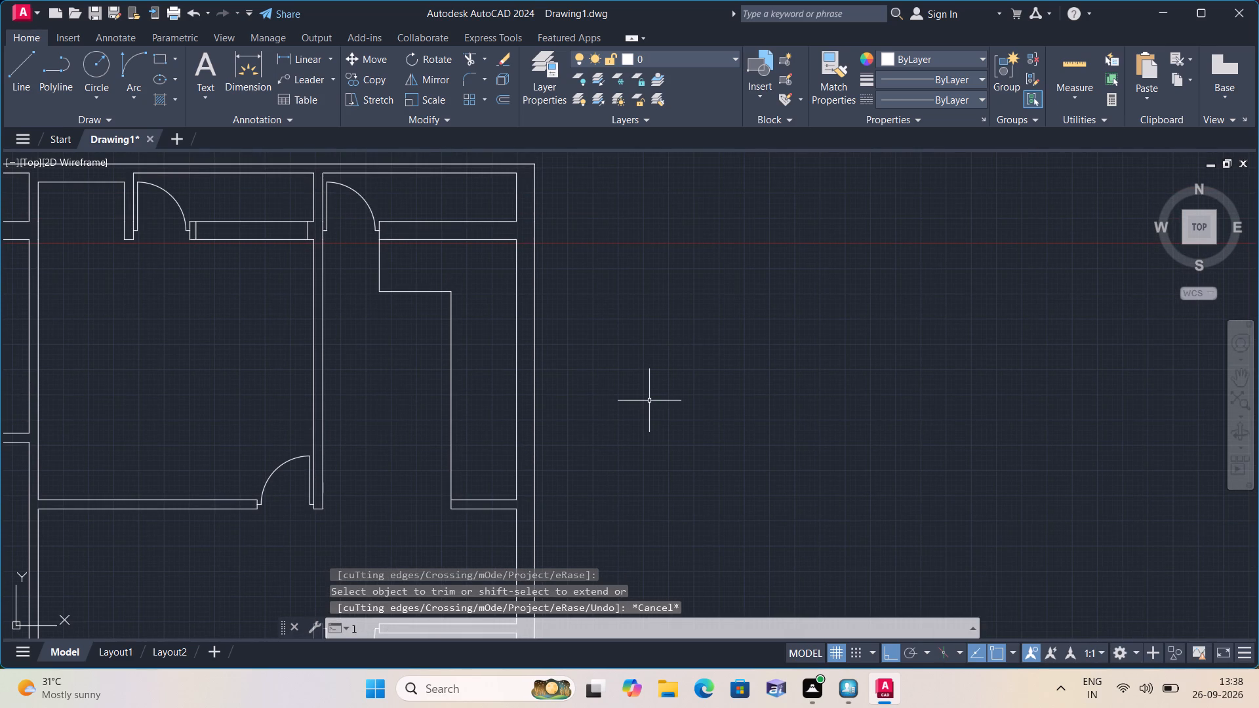
key(space)
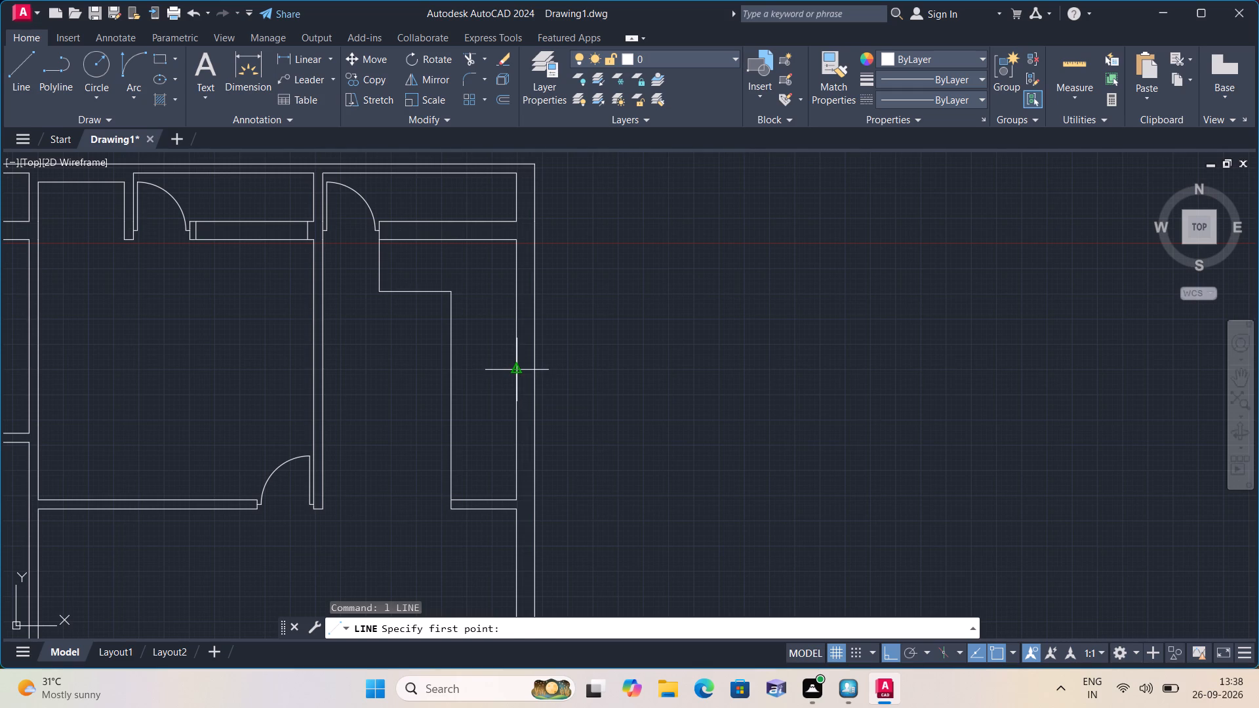
click(522, 374)
click(531, 372)
key(space)
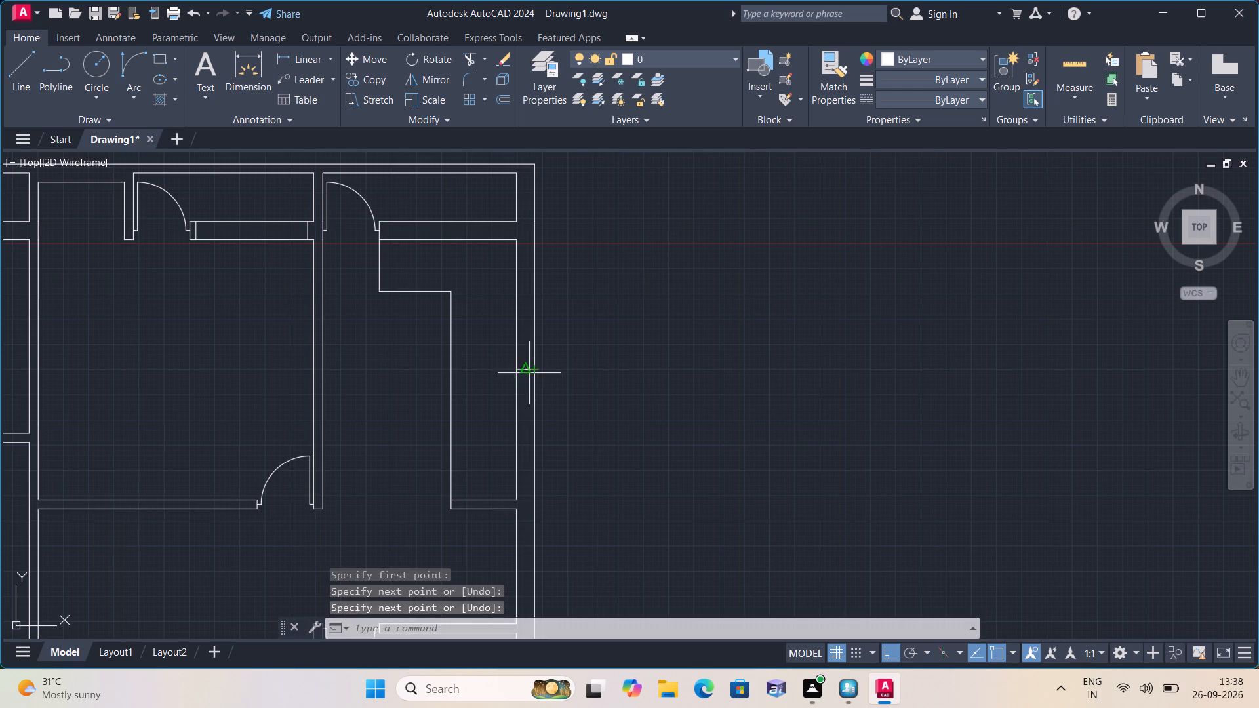
Draw a 3' guide segment upward from the reference line's midpoint and a short line from its end to the outer wall face.
key(space)
click(525, 373)
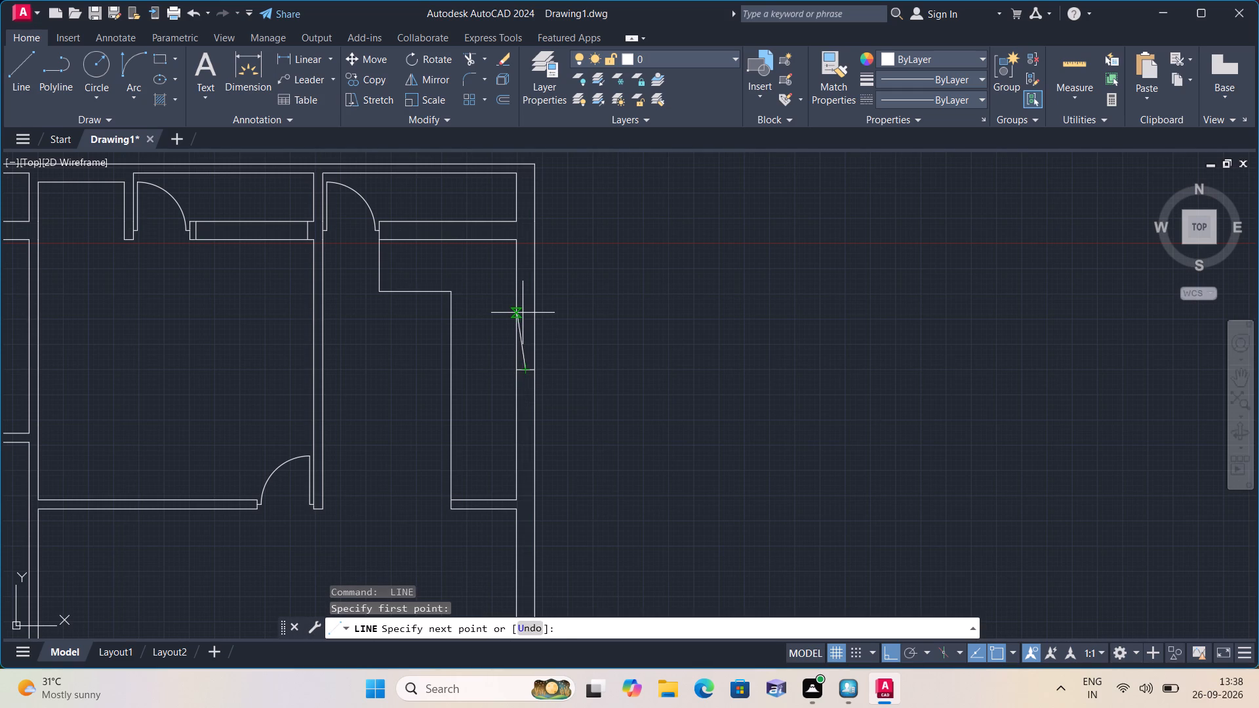
text(3')
key(space)
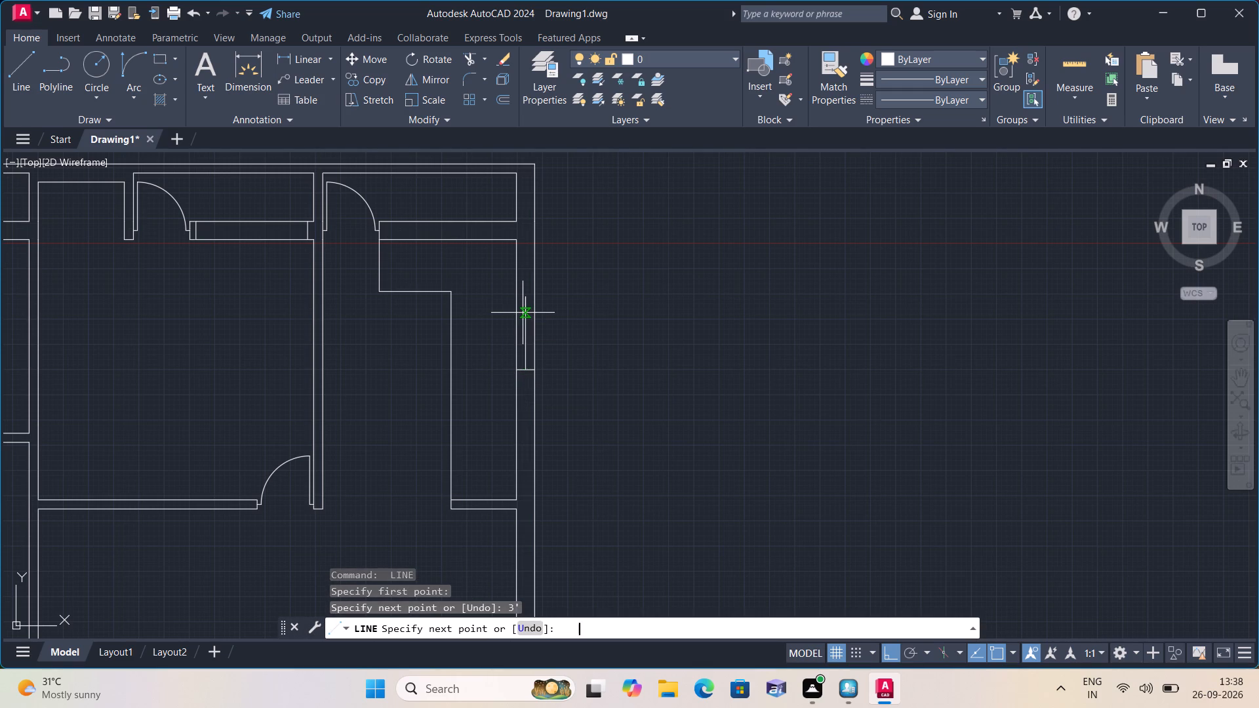
click(538, 296)
key(space)
Draw a 3' guide segment downward from the reference line's midpoint, with lines from its end to both the outer and inner wall faces.
key(space)
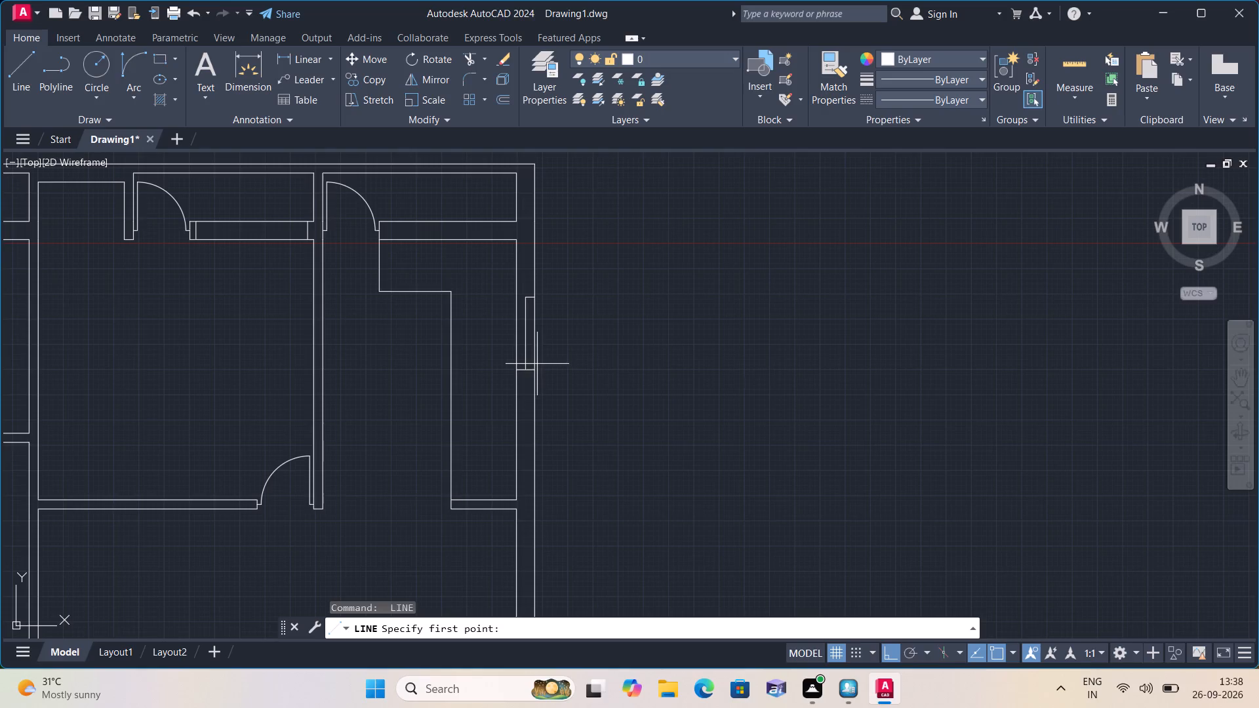
click(527, 370)
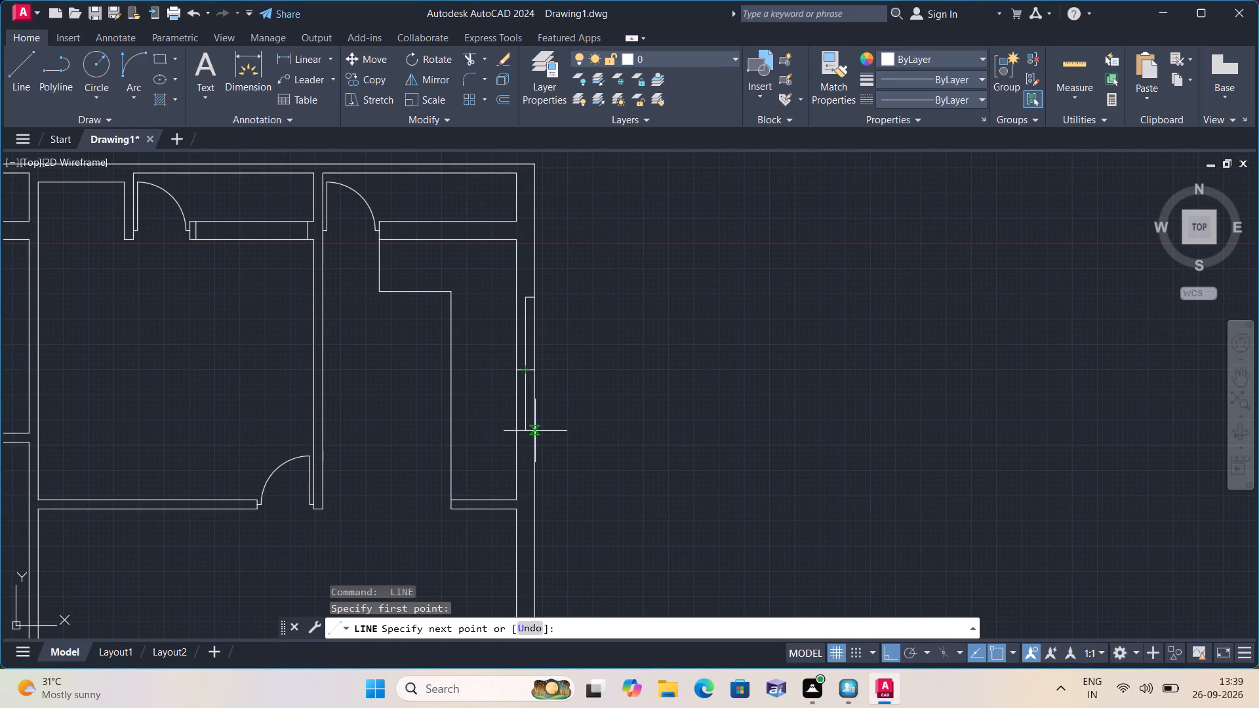
text(3')
key(space)
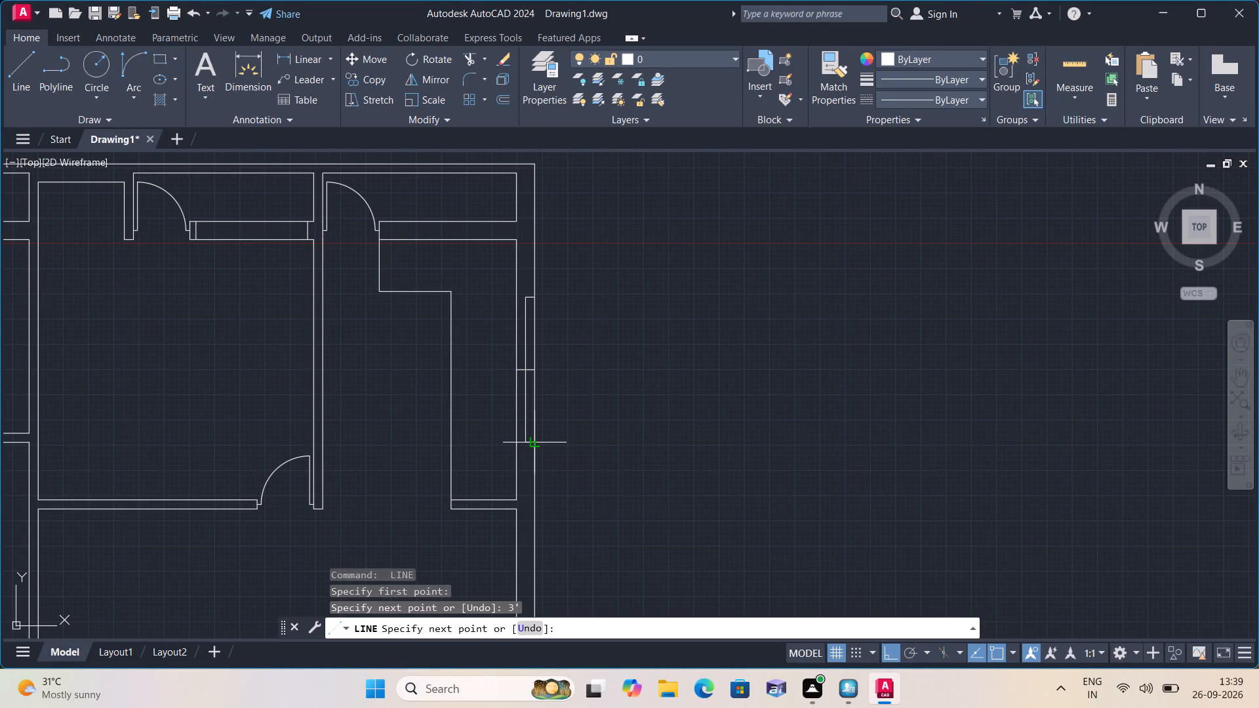
click(536, 441)
key(space)
scroll(523, 441, up, 1)
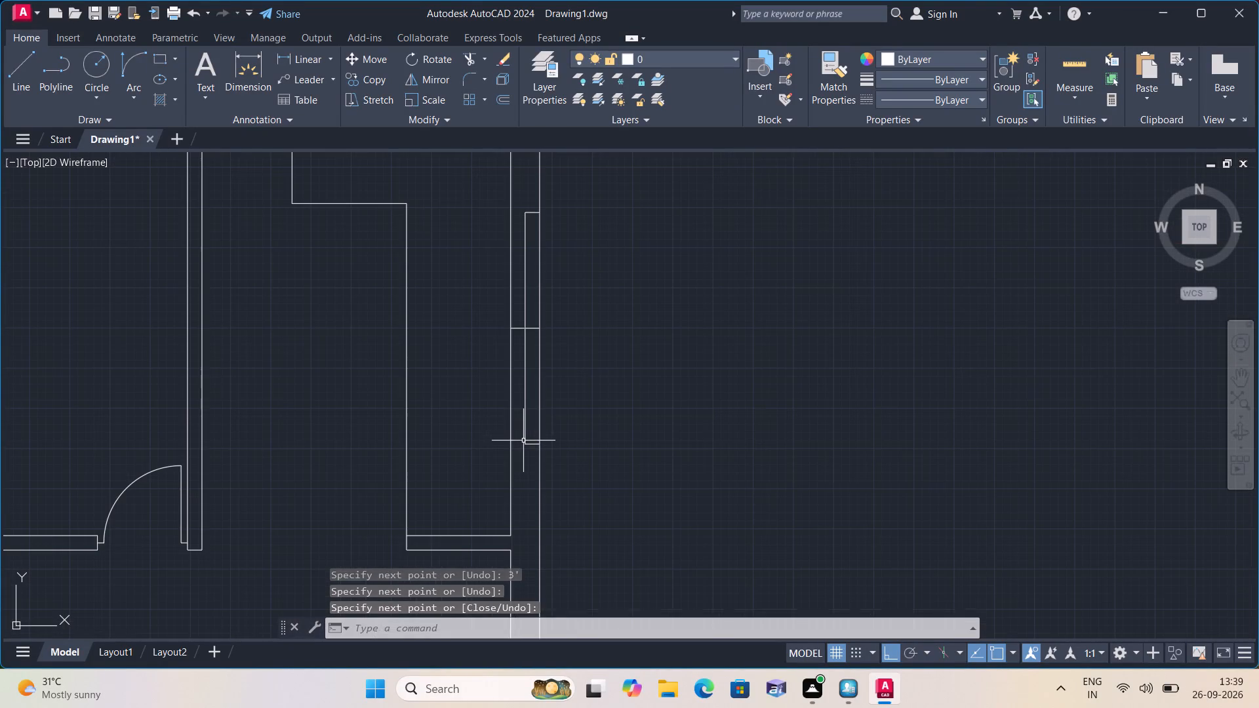
key(space)
click(523, 441)
click(507, 441)
key(space)
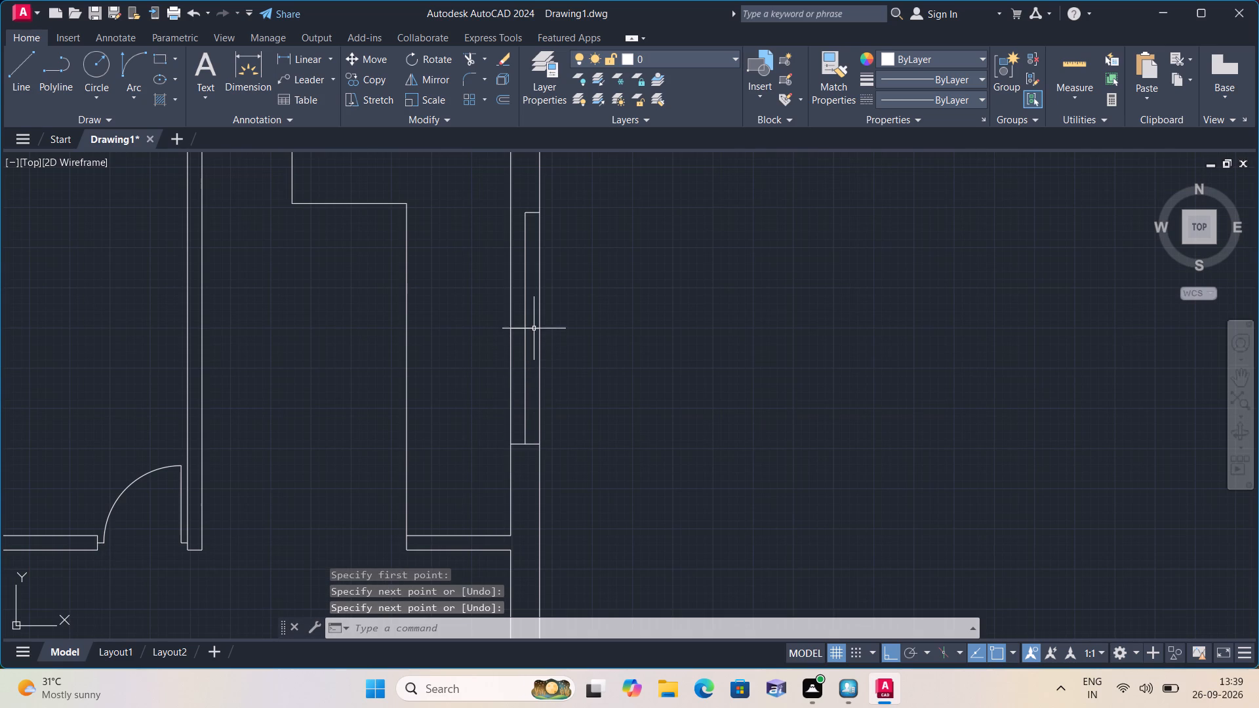
Delete the midpoint reference line and the upper 3' guide segment in the right outer wall.
click(534, 327)
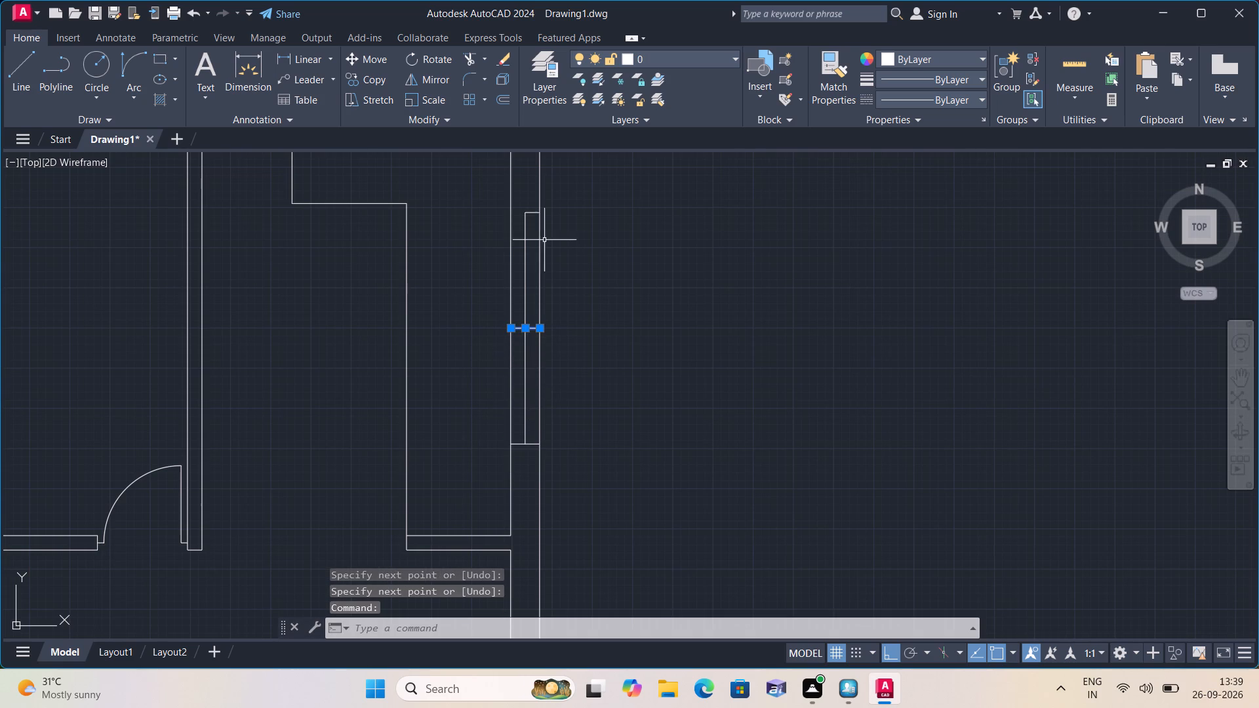
click(525, 267)
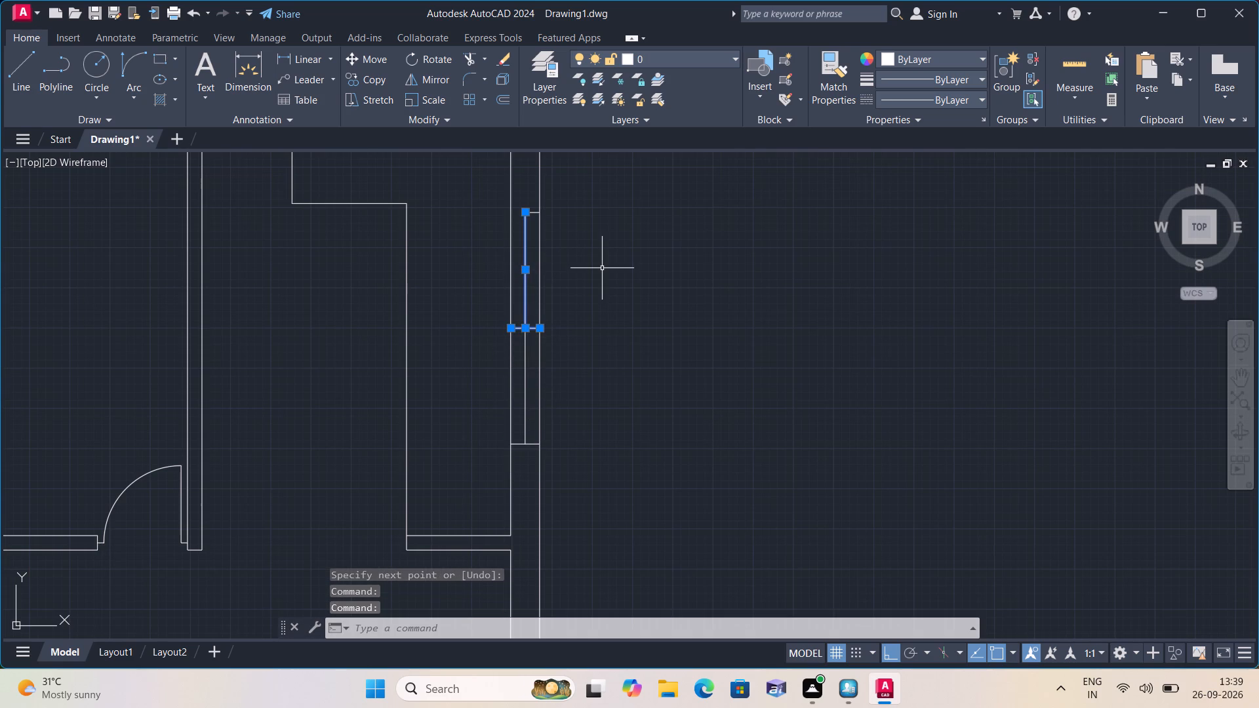
key(Delete)
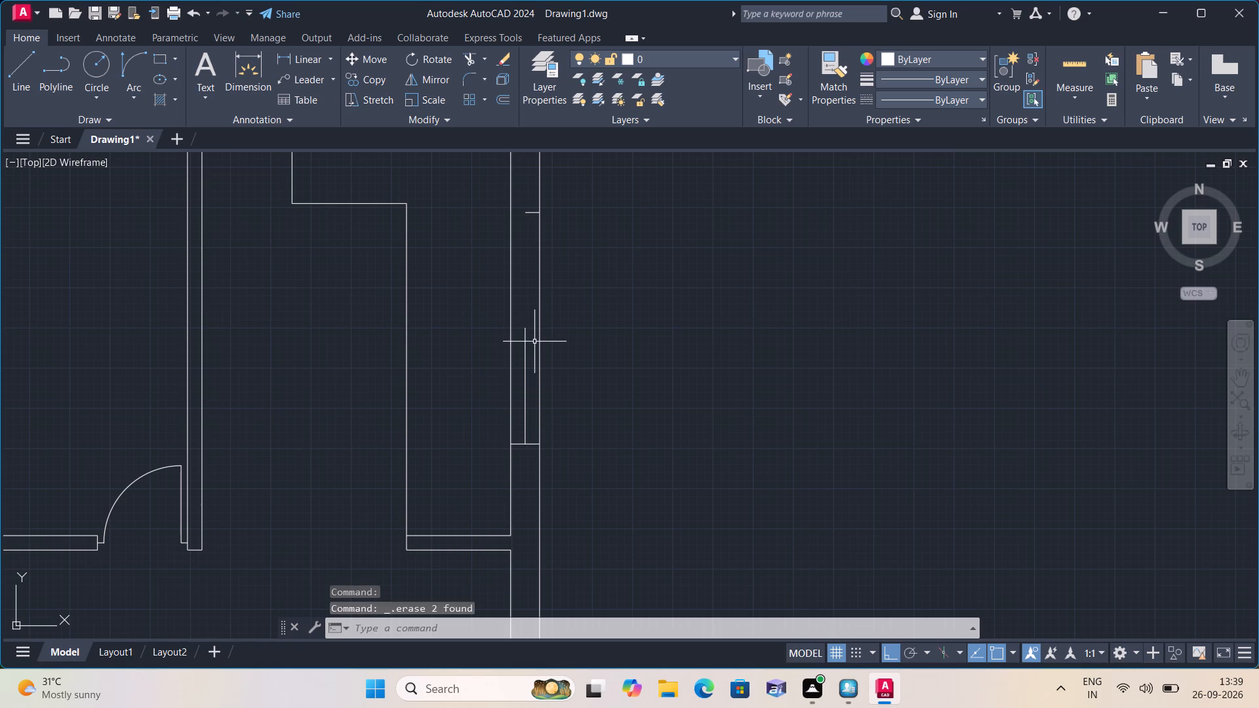
Delete the remaining 3' guide segment inside the right outer wall beside the stepped counter.
click(524, 342)
key(Delete)
Draw a line continuing the counter opening's upper edge to the inner face of the right outer wall.
text(l)
key(space)
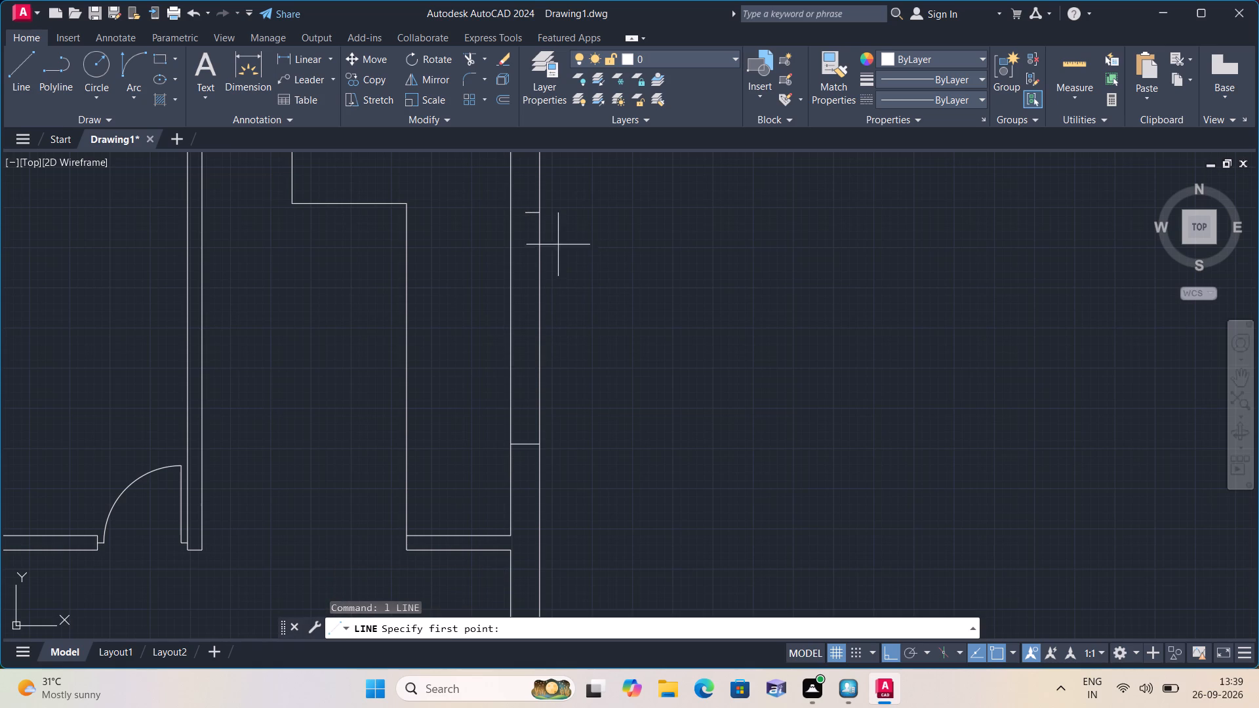
click(523, 211)
click(511, 211)
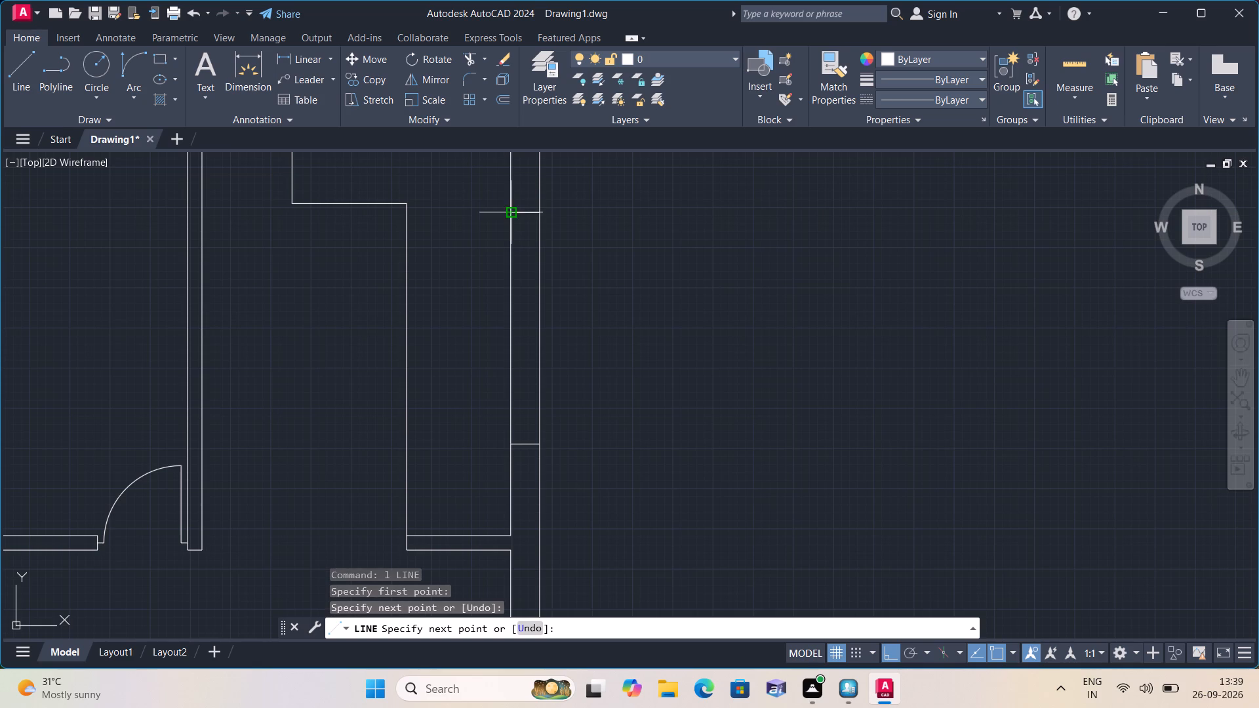
key(space)
Draw a reference line across the right outer wall at the midpoint of its inner line between the counter's end wall and the small room below.
scroll(511, 211, down, 2)
scroll(502, 288, down, 1)
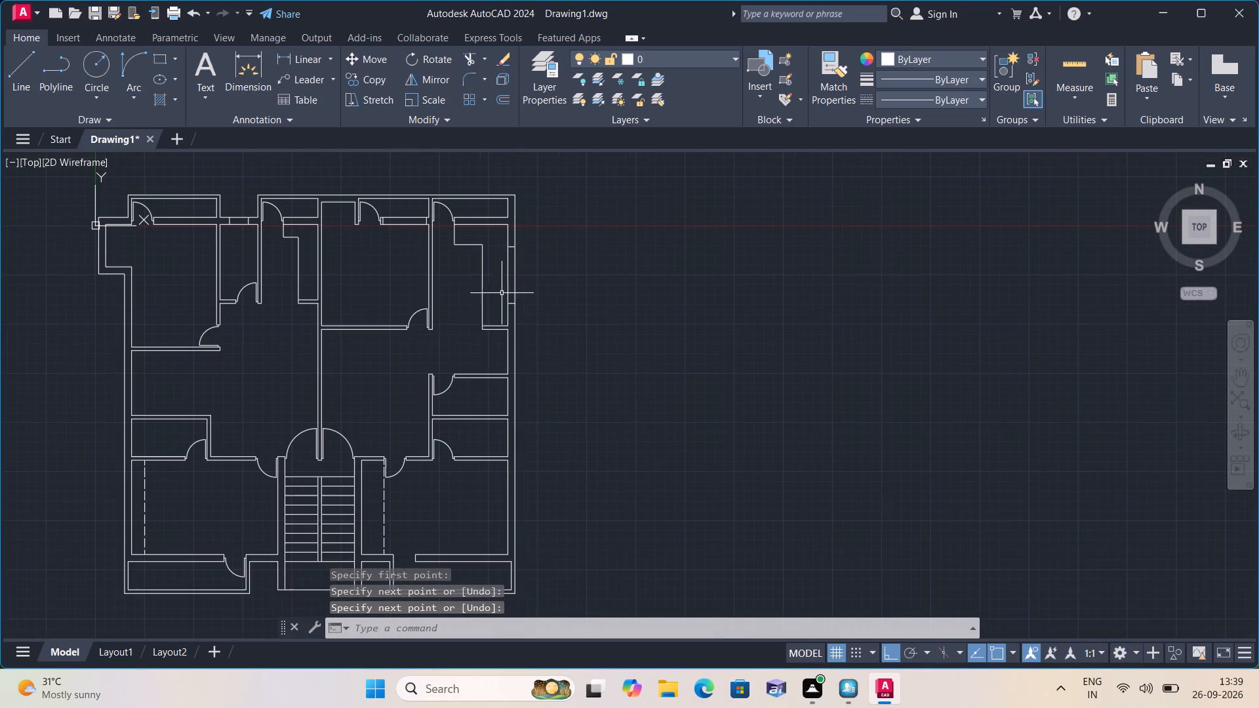
middle_drag(501, 316, 626, 368)
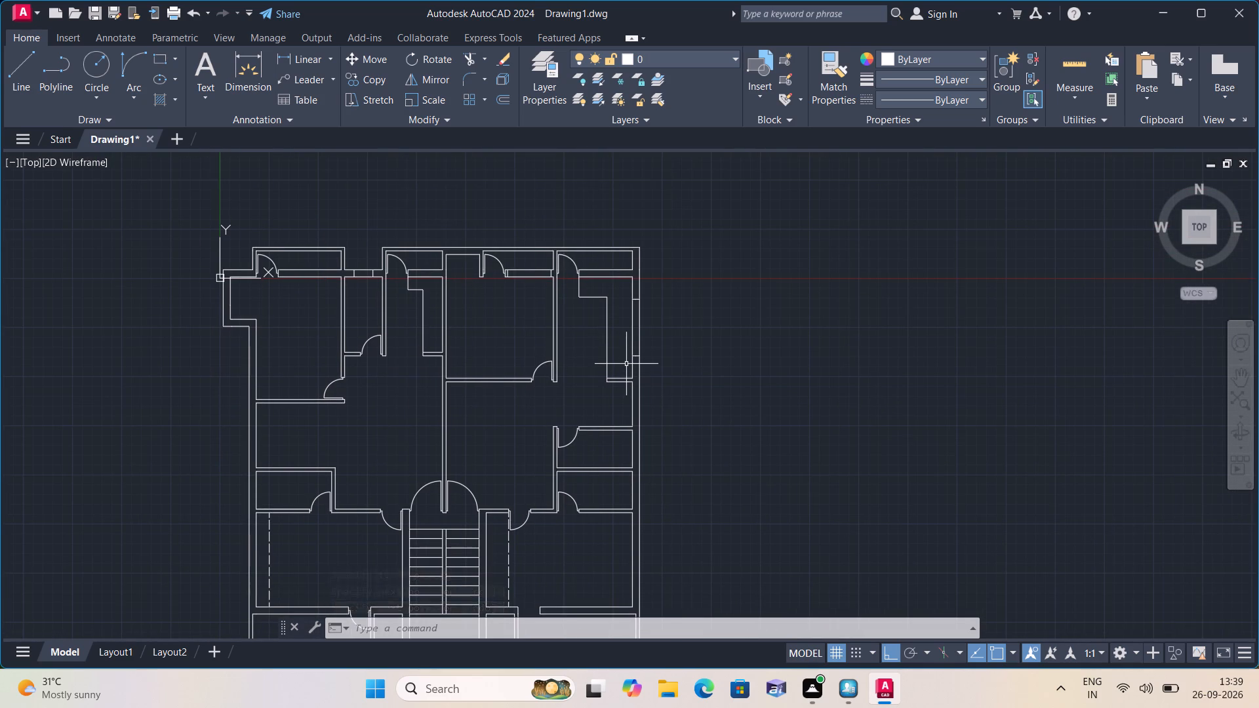
scroll(626, 364, down, 1)
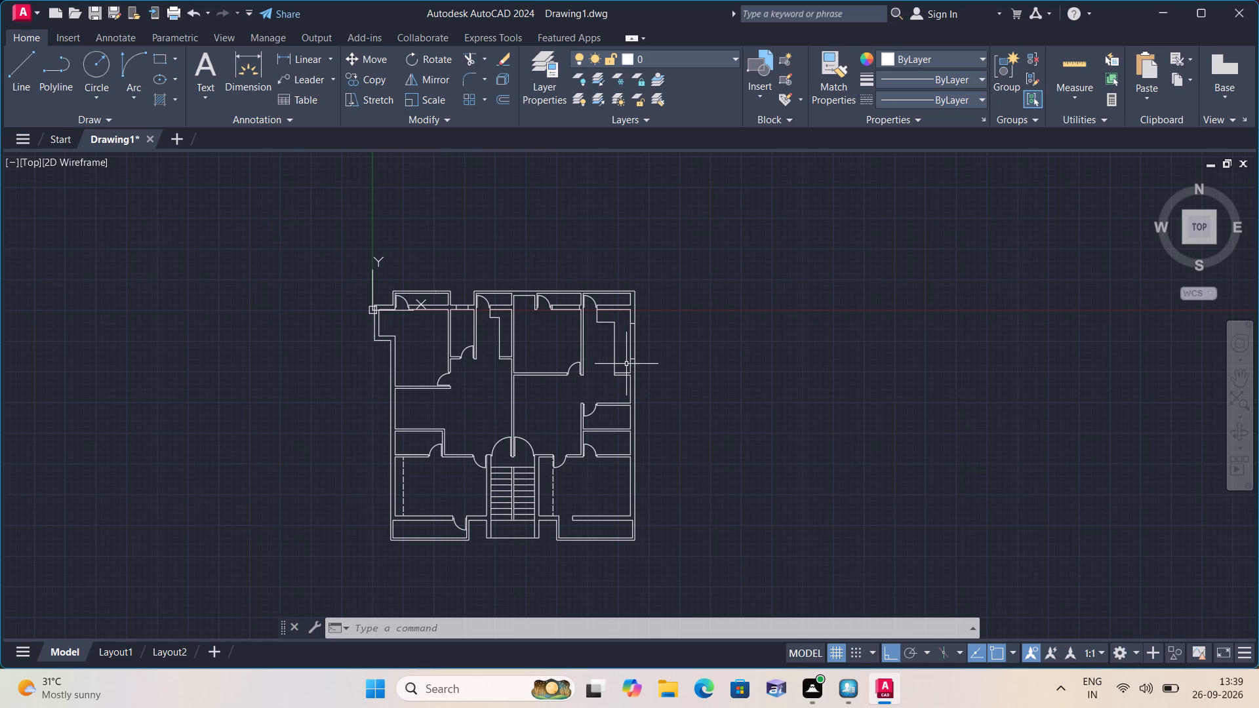
scroll(632, 362, up, 2)
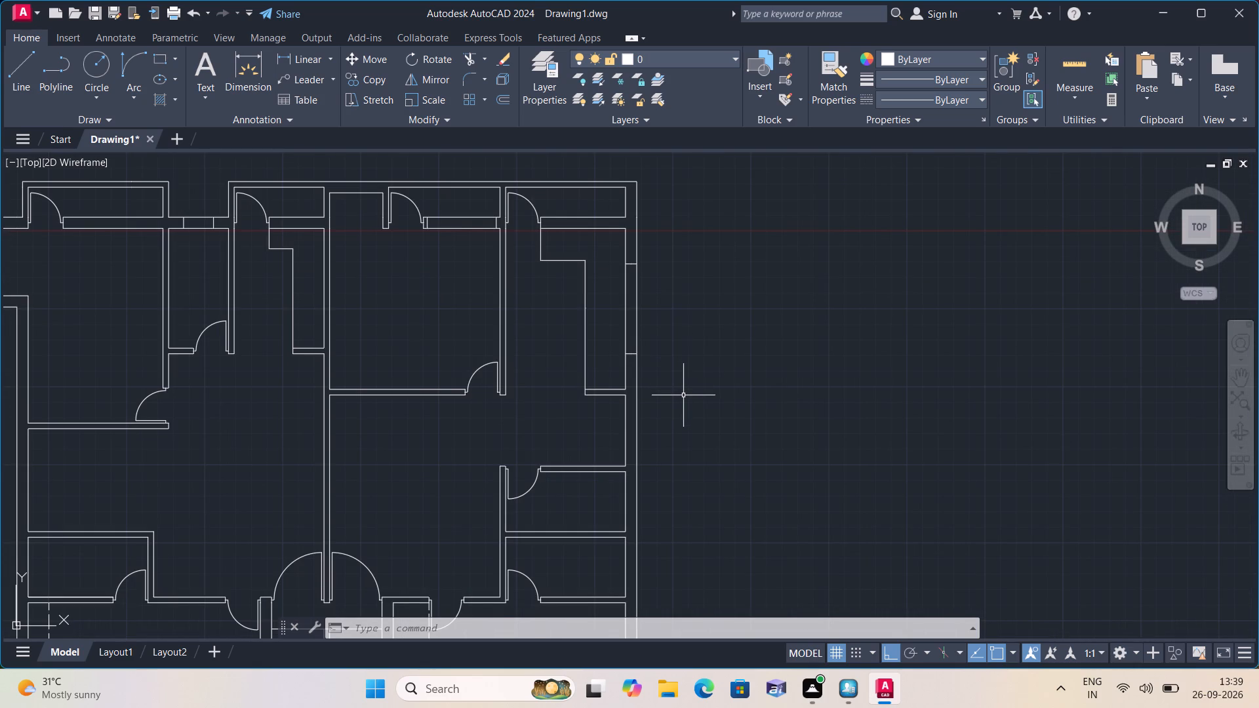
scroll(685, 396, down, 1)
middle_drag(689, 386, 694, 350)
scroll(668, 372, up, 2)
text(l)
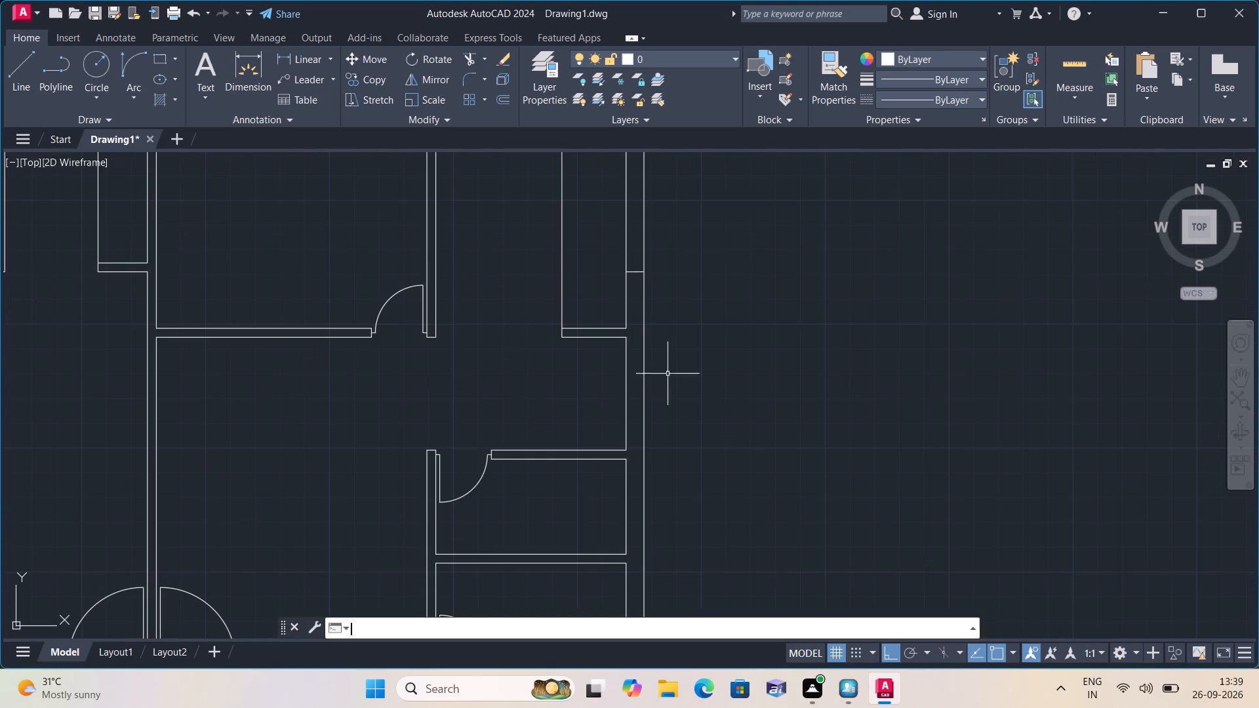
key(space)
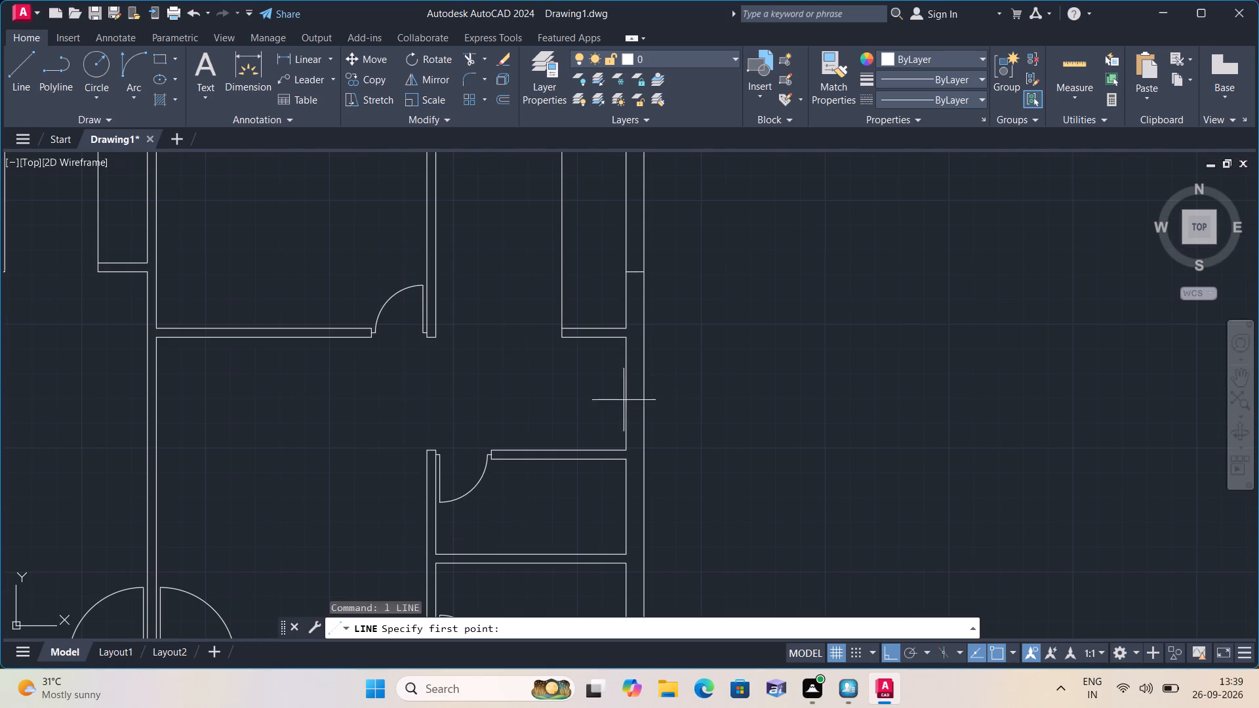
click(622, 397)
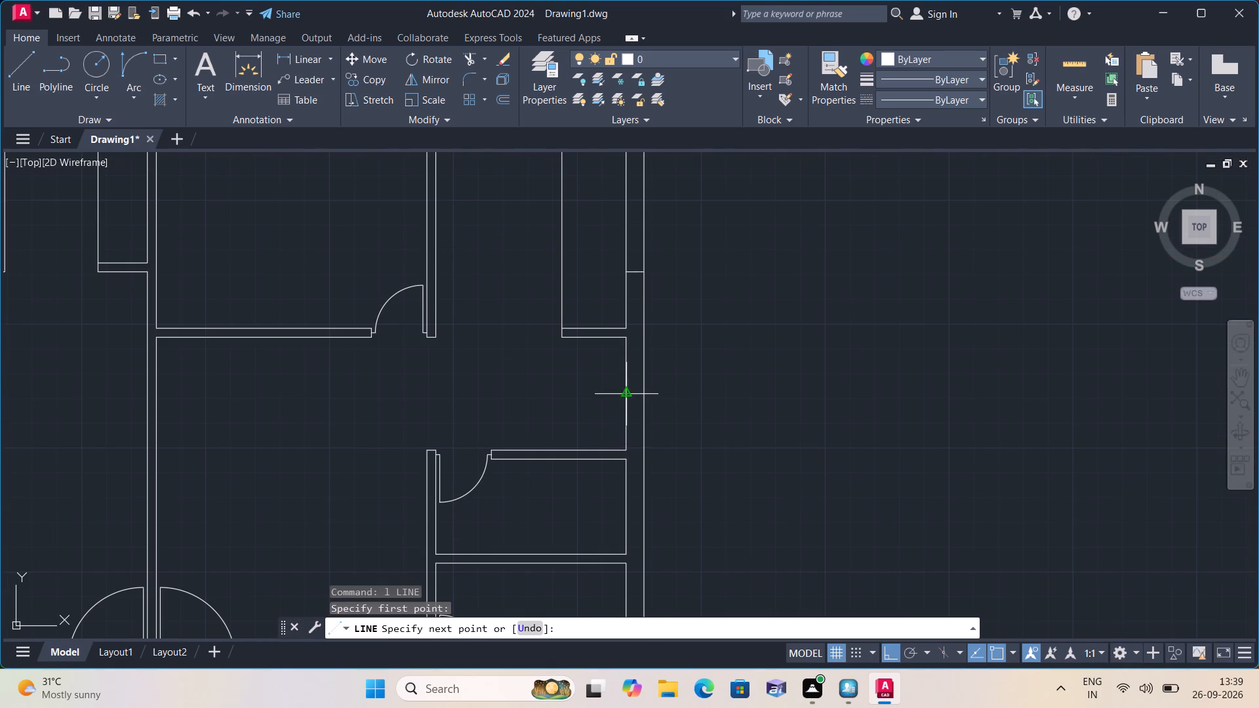
click(623, 392)
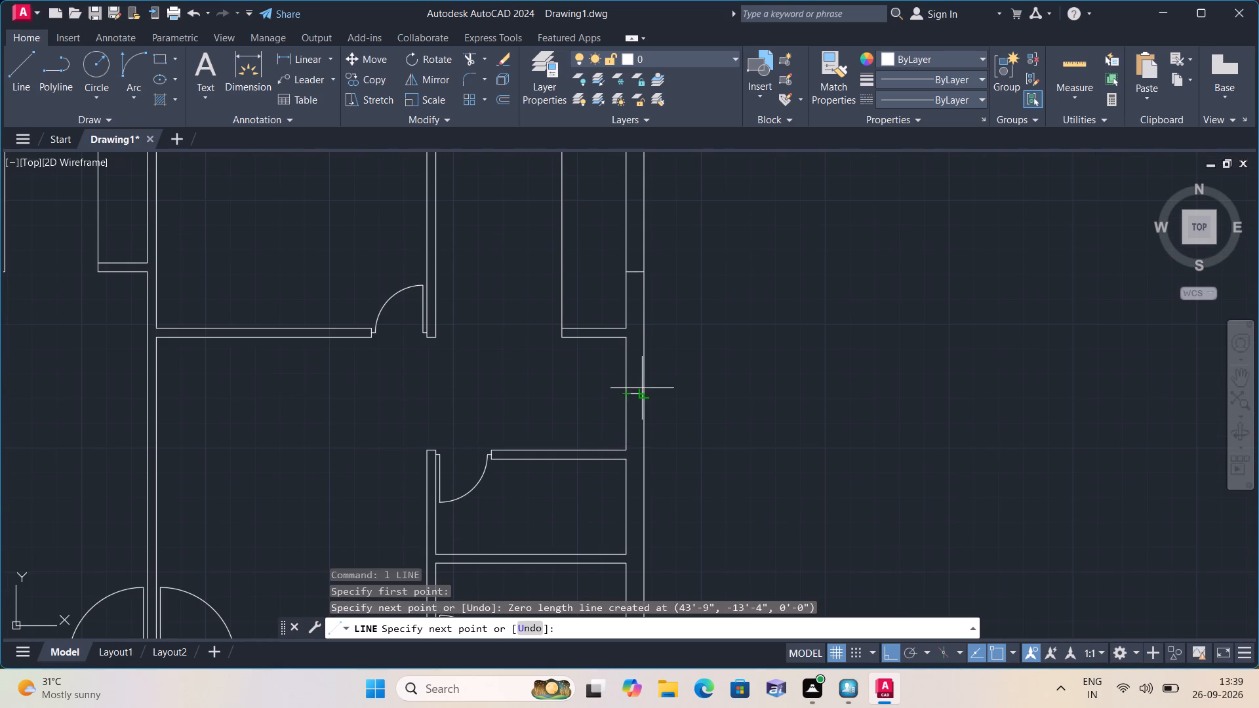
double_click(643, 392)
key(space)
Draw a 1' guide segment upward from the reference line's midpoint and a short line from its end to the outer wall face.
scroll(639, 393, up, 2)
key(space)
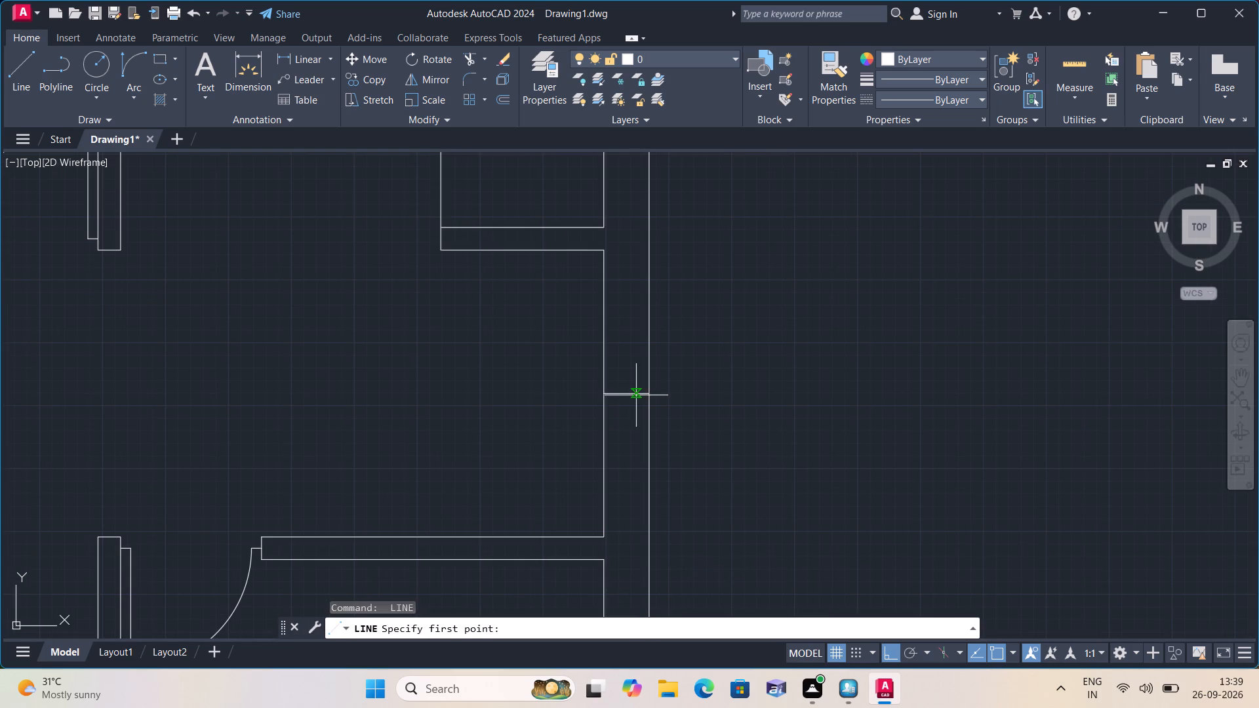
click(629, 392)
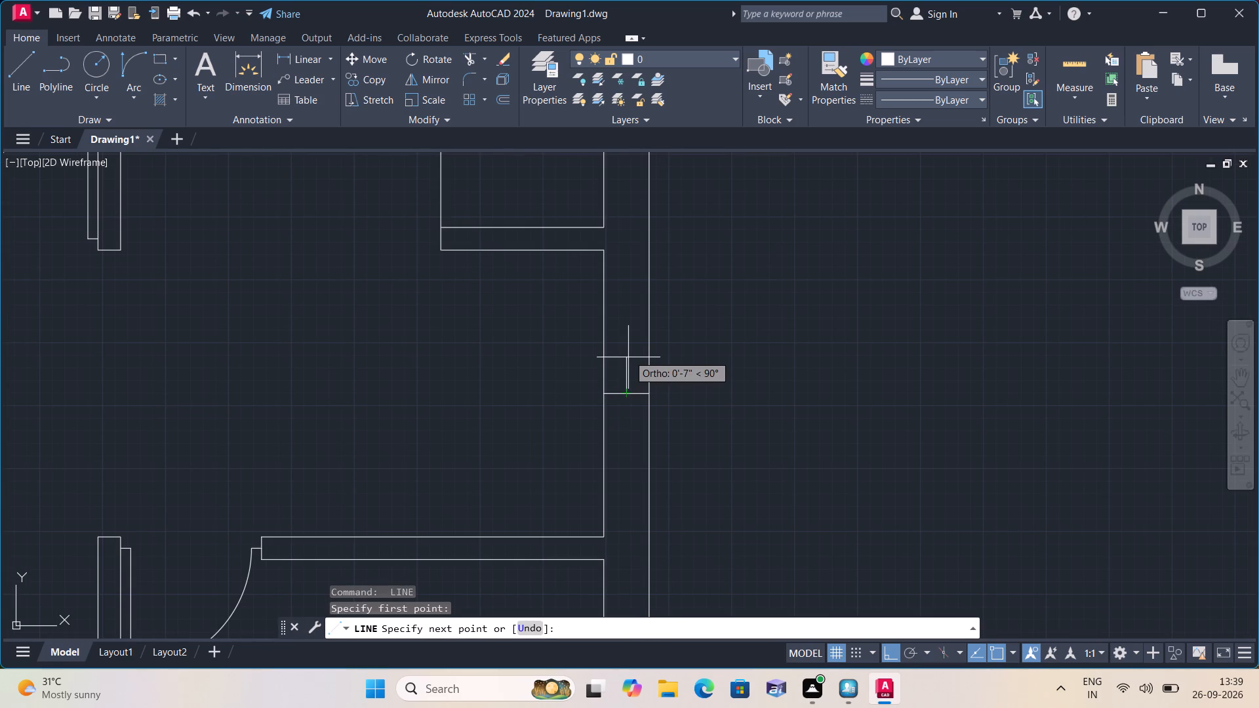
text(1')
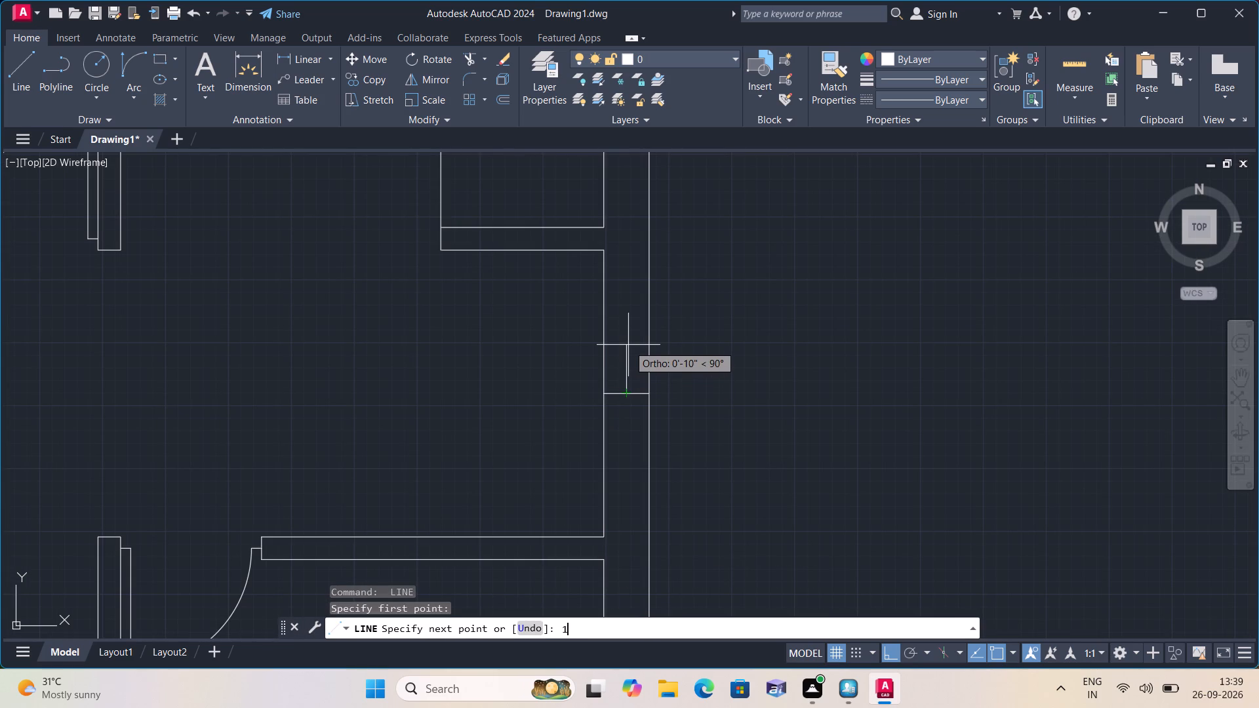
key(space)
click(649, 334)
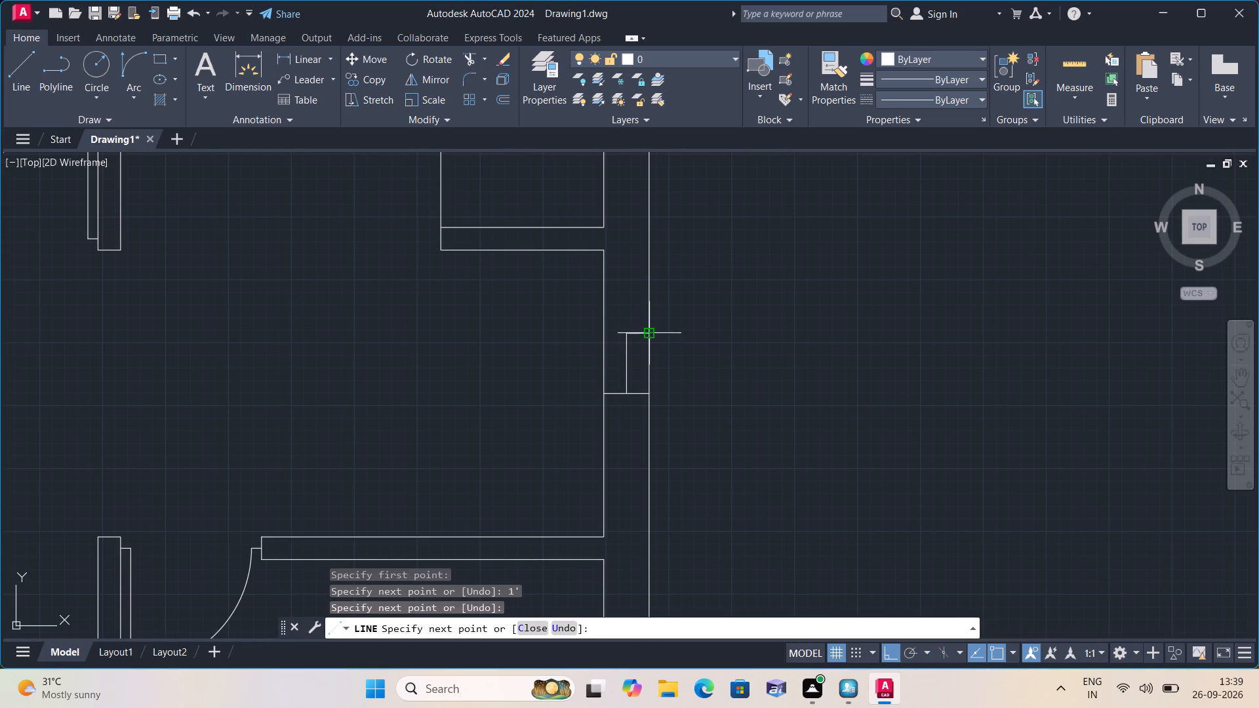
key(space)
Draw a 1' guide segment downward from the reference line's midpoint and a short line from its end to the outer wall face.
key(space)
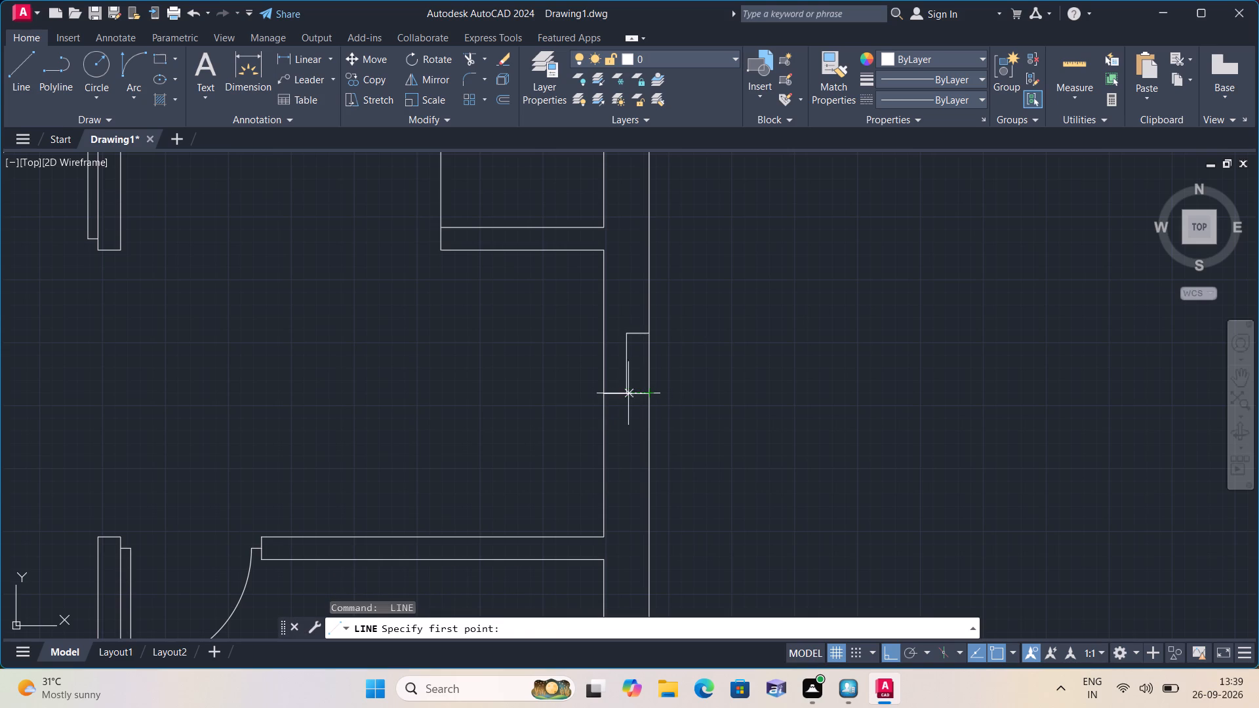
click(628, 393)
text(1')
key(space)
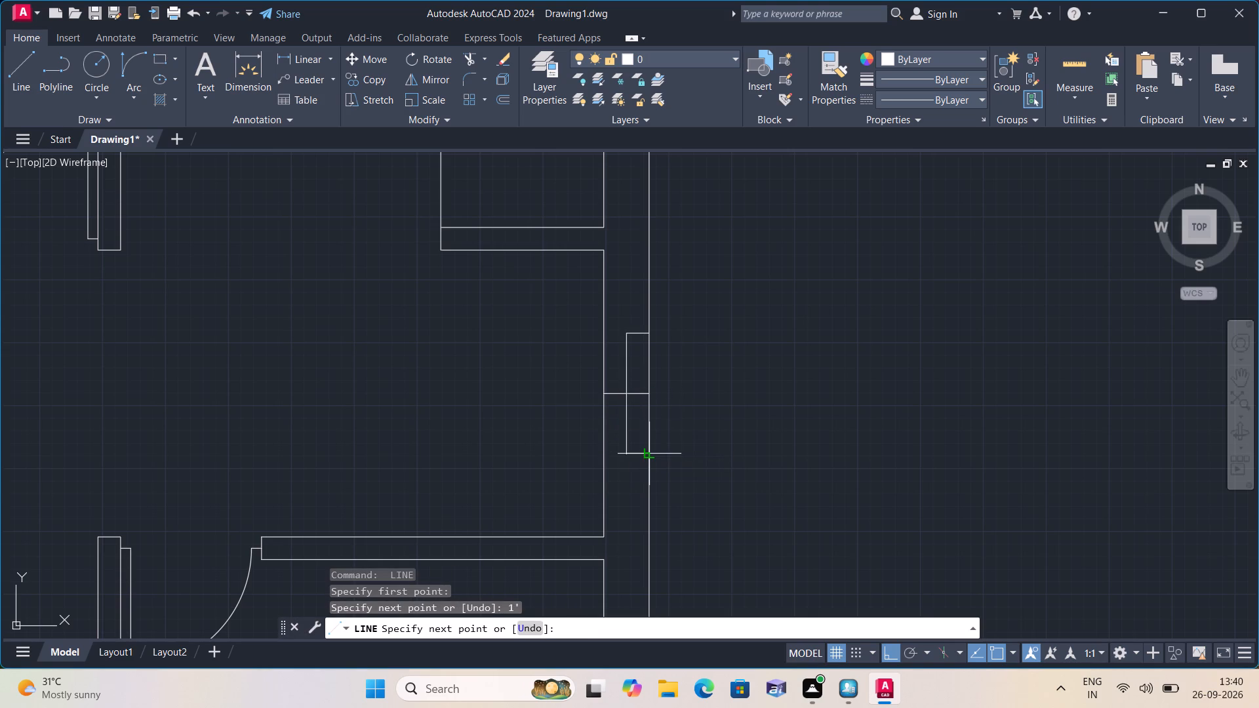
click(649, 453)
key(space)
Draw short lines from the ends of both 1' guide segments to the inner wall face, lower edge first.
key(space)
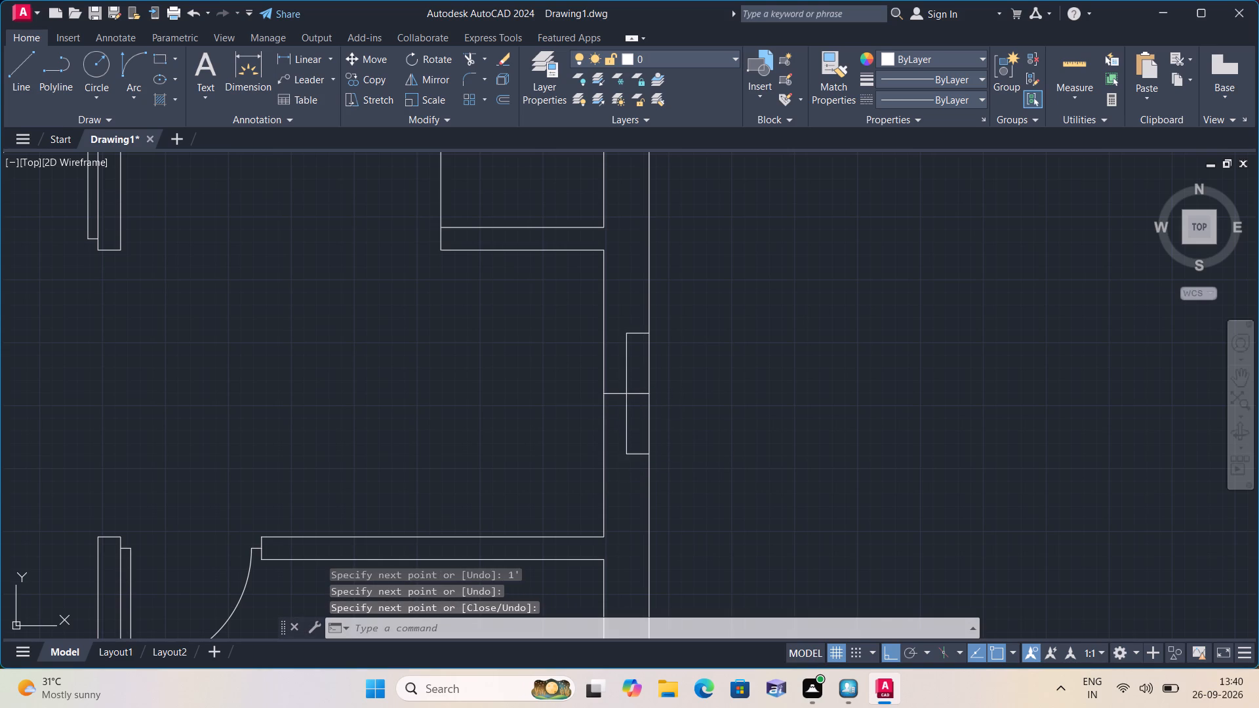
click(626, 454)
click(603, 452)
key(space)
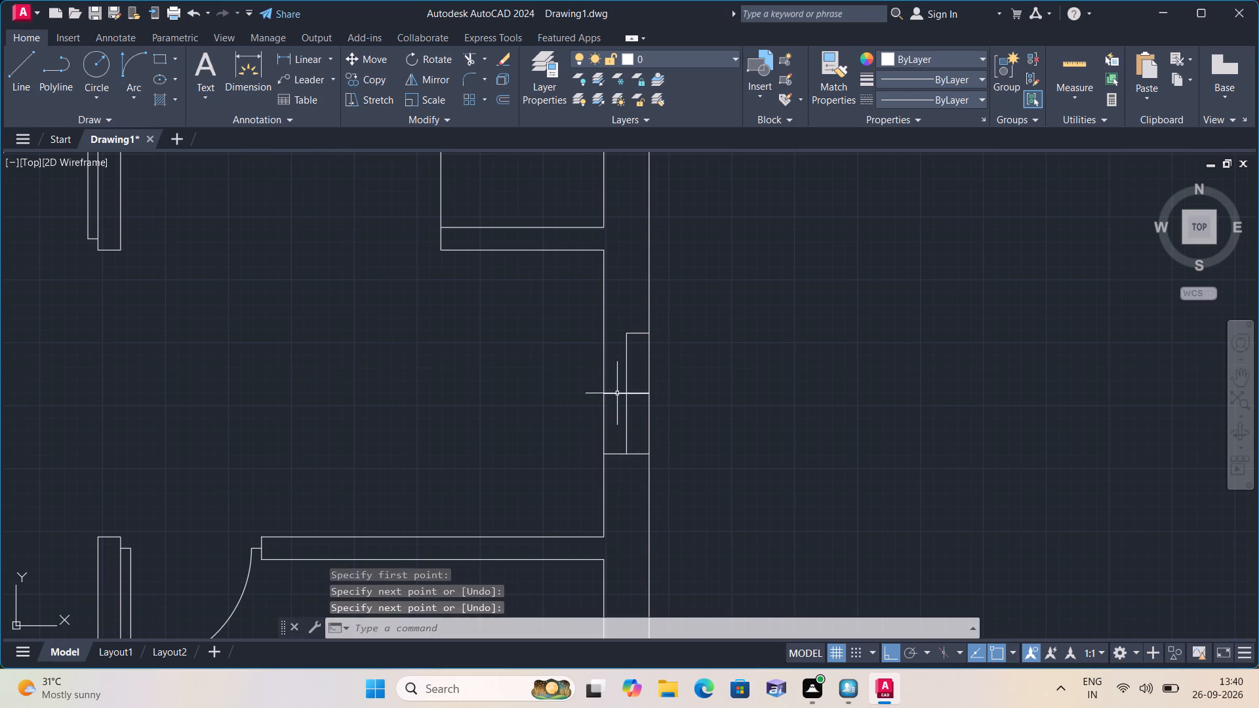
key(space)
click(625, 334)
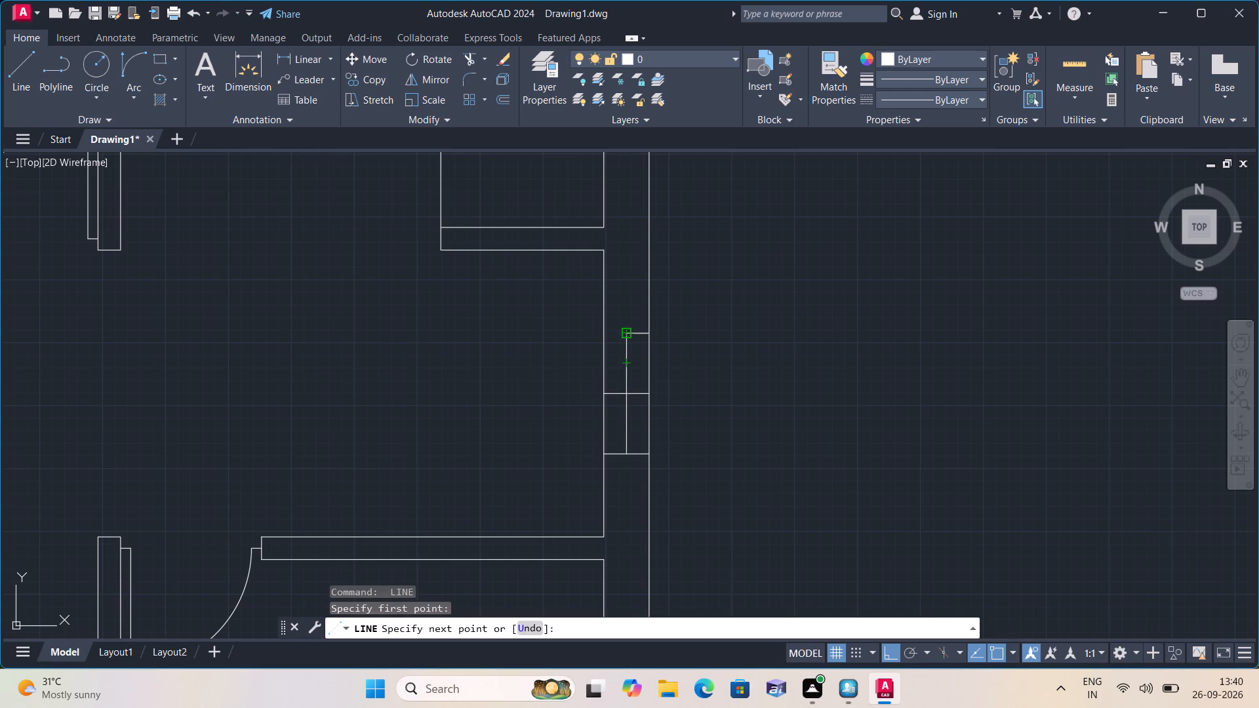
click(603, 336)
key(space)
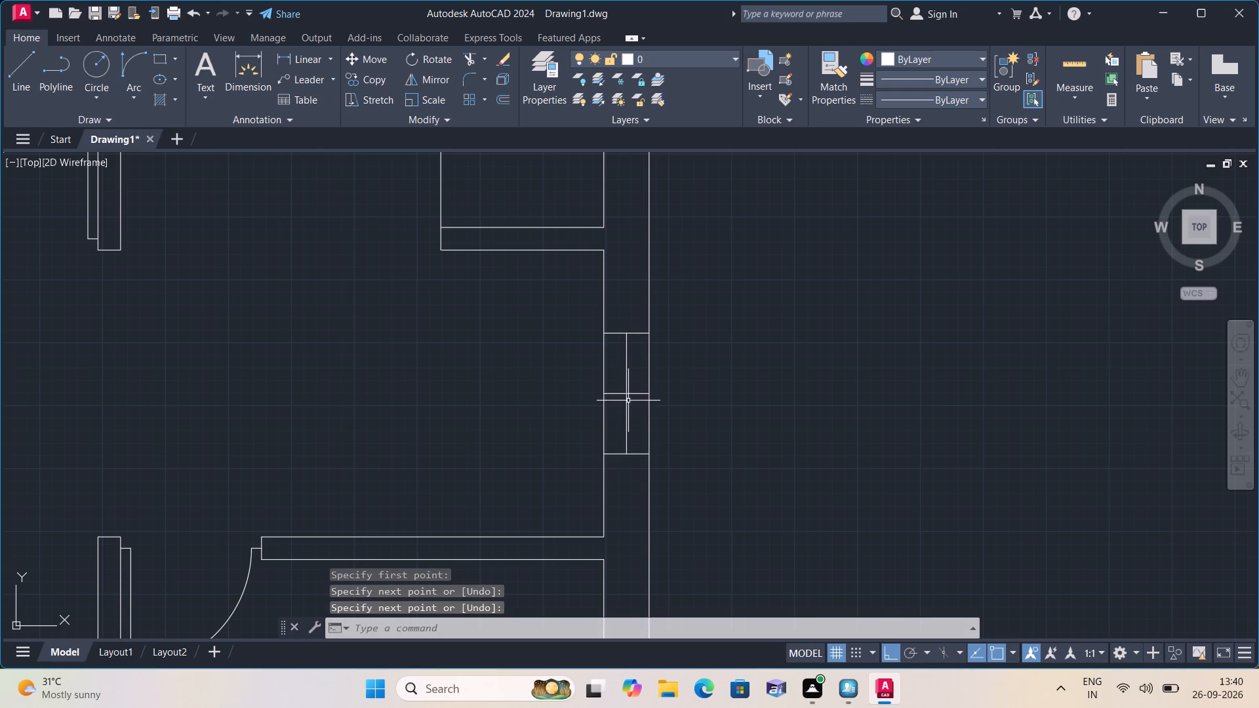
Delete the midpoint reference line and both 1' guide segments, leaving only the opening's two edge lines.
click(628, 401)
click(638, 389)
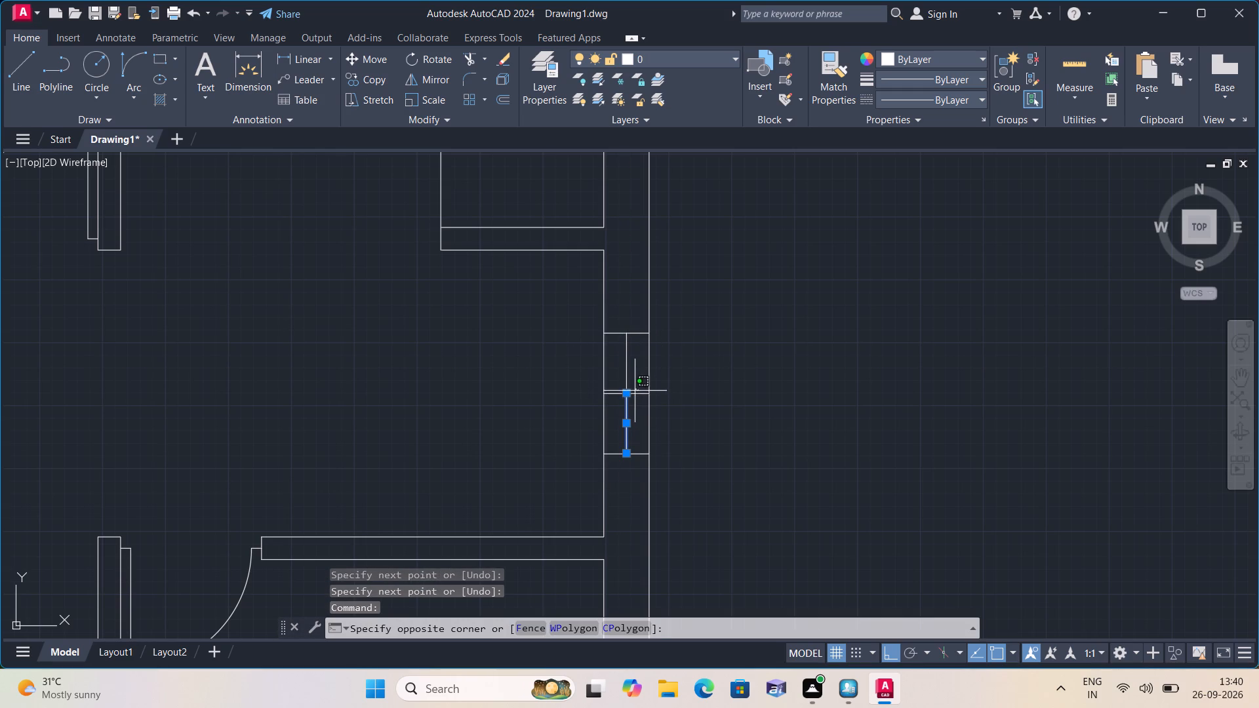
click(633, 395)
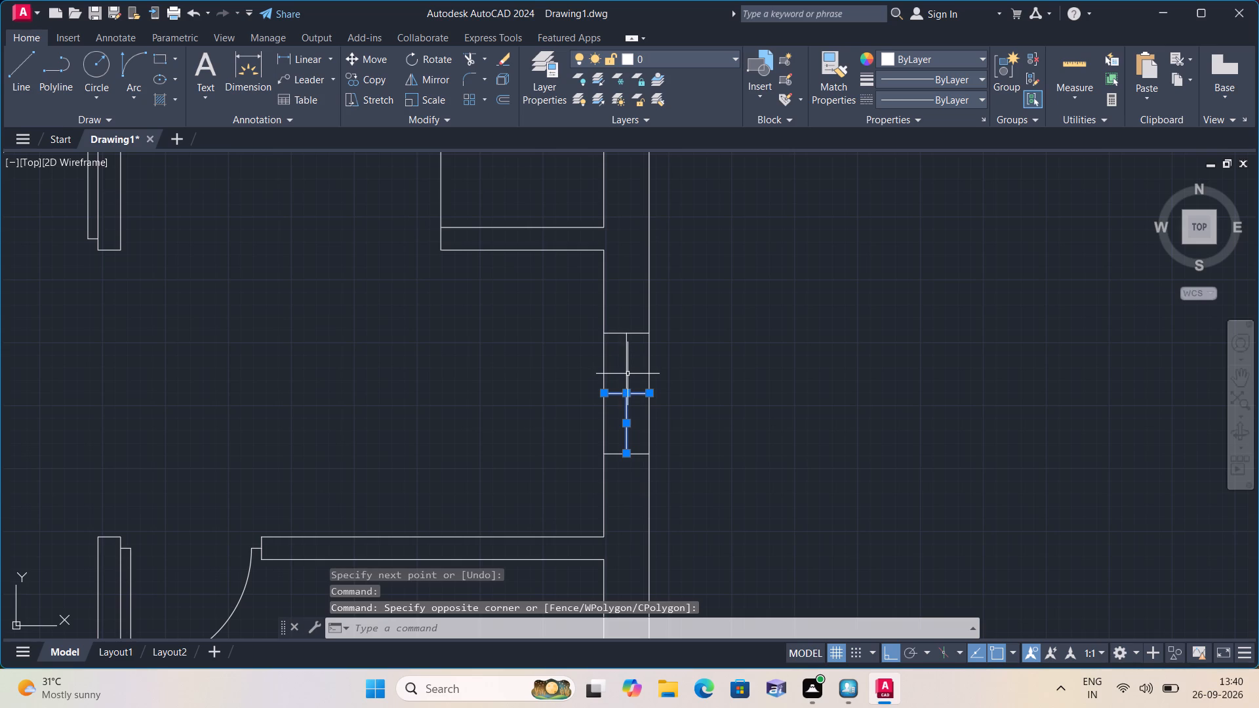
click(628, 374)
key(Delete)
Draw a reference line across the right outer wall at the midpoint of the inner line of the upper of the two small rooms.
scroll(628, 374, down, 2)
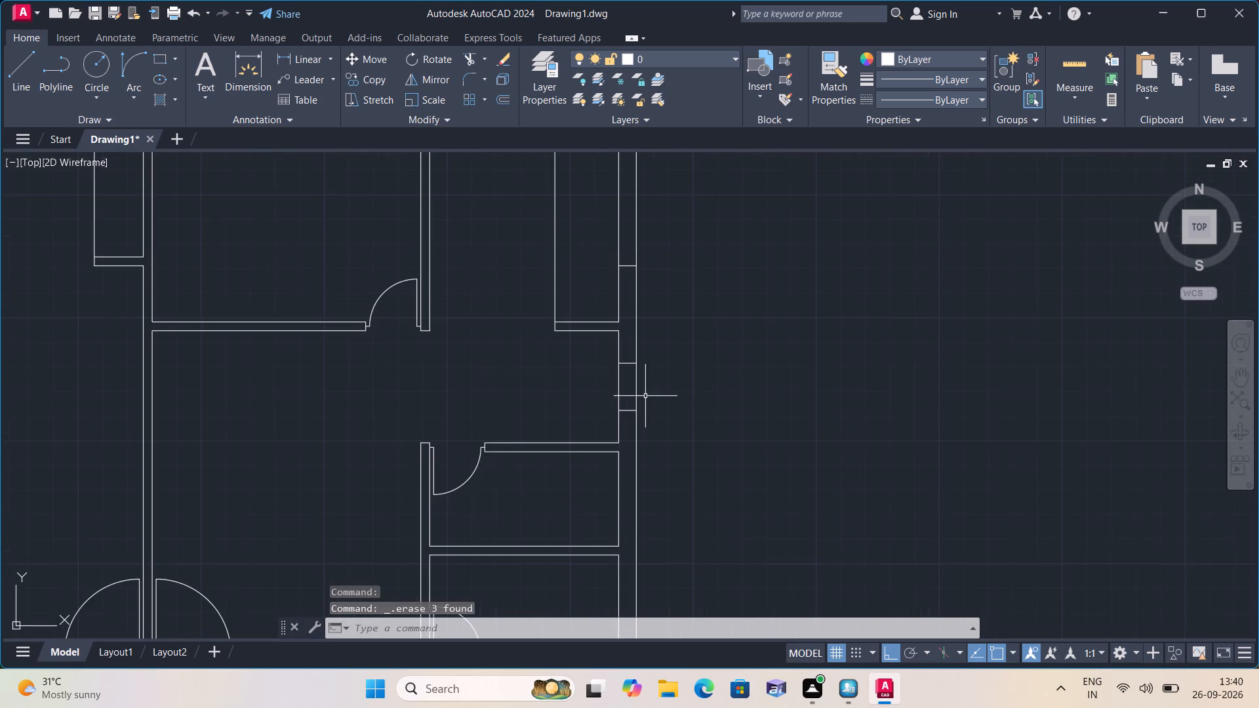
middle_drag(659, 412, 704, 286)
key(l)
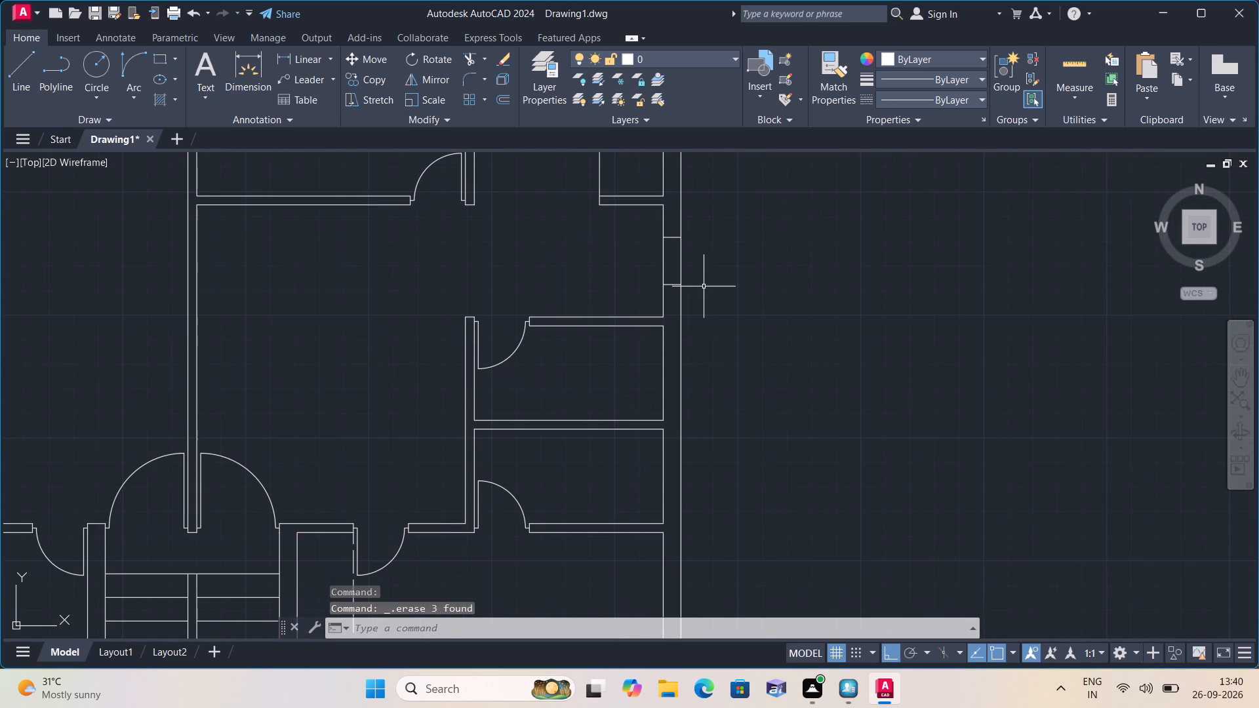
key(space)
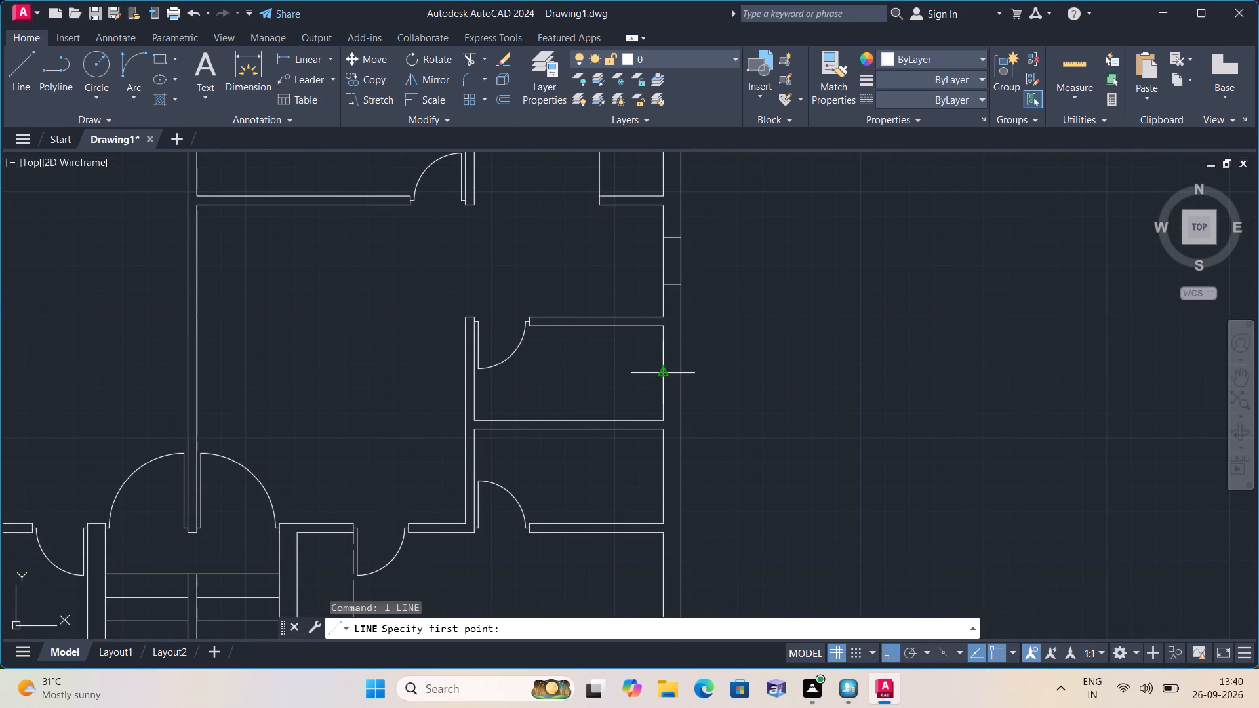
click(667, 369)
click(683, 367)
key(space)
Draw a 1' guide segment upward from the small room's reference line midpoint and a short line from its end to the outer wall face.
scroll(675, 367, up, 1)
key(space)
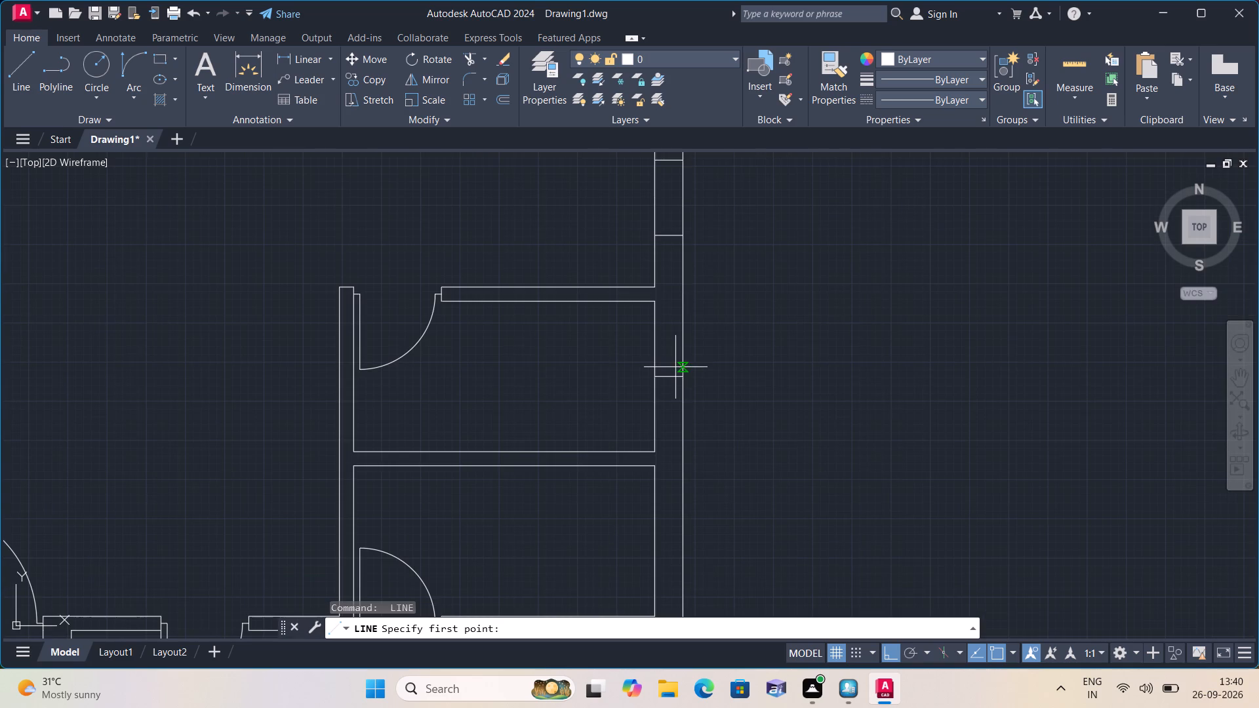
click(673, 372)
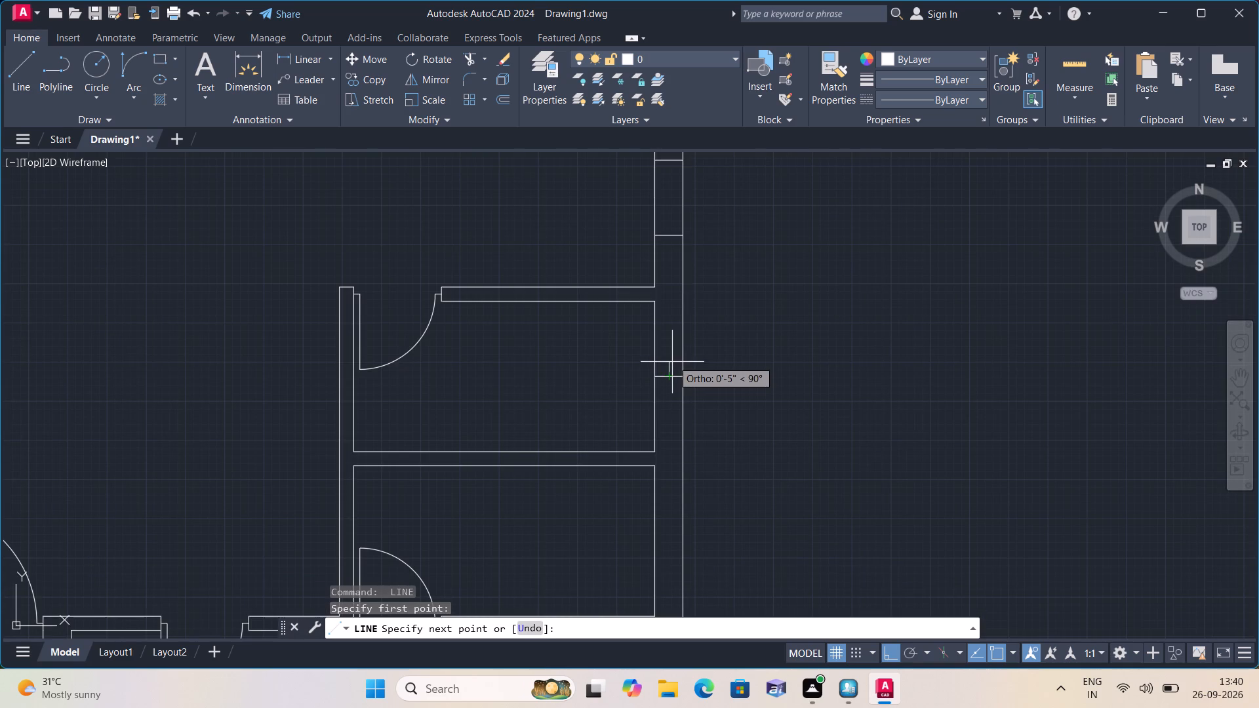
text(1')
key(space)
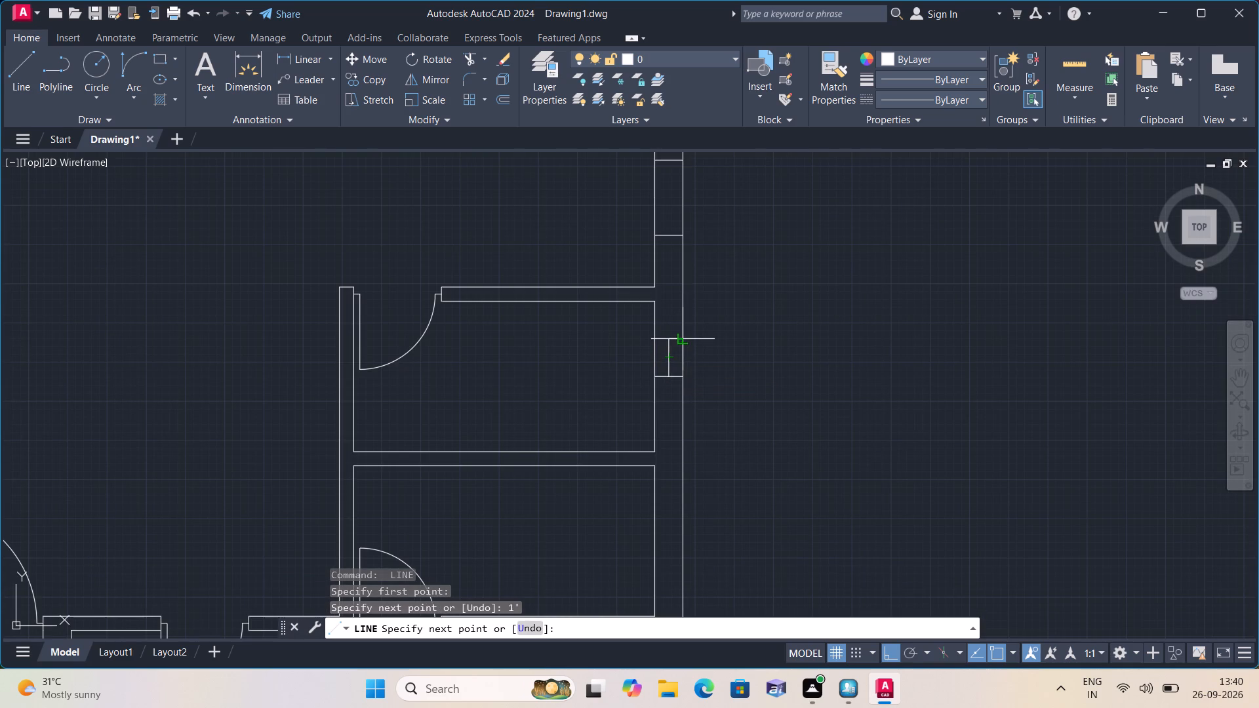
click(679, 339)
key(space)
Draw a 1' guide segment downward from the reference line's midpoint and a line from its end to the outer wall face.
key(space)
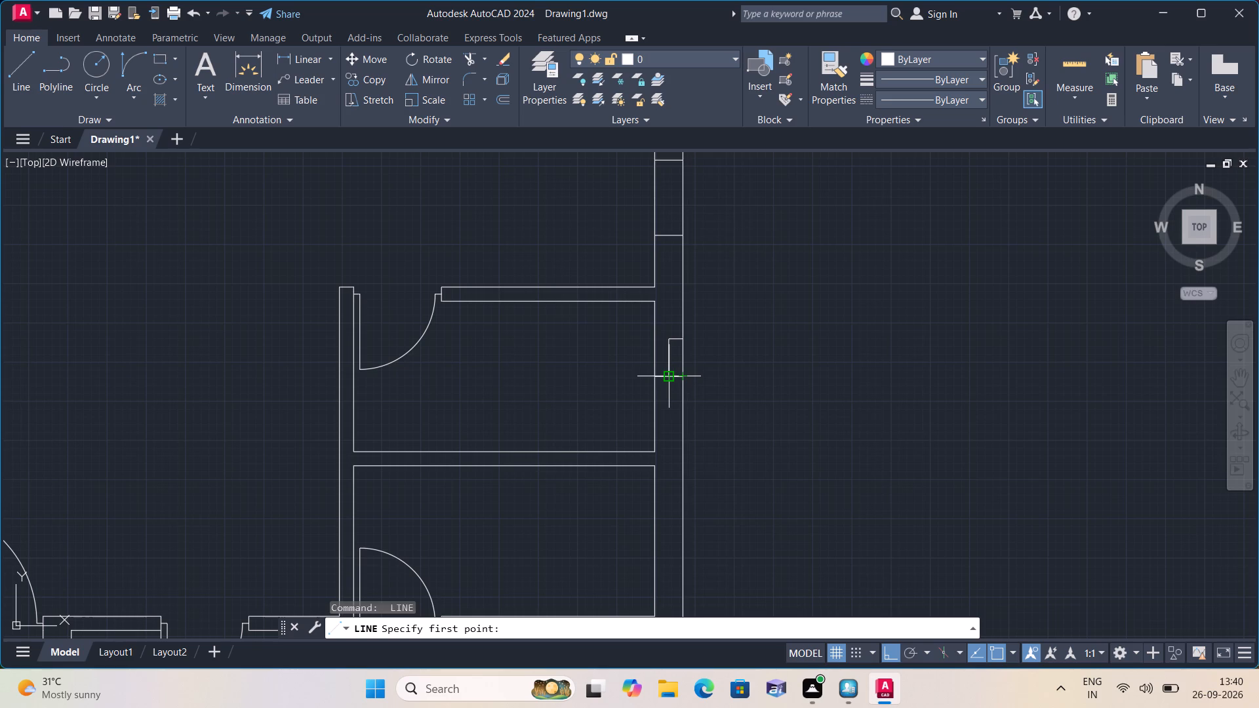
click(673, 380)
text(1')
key(space)
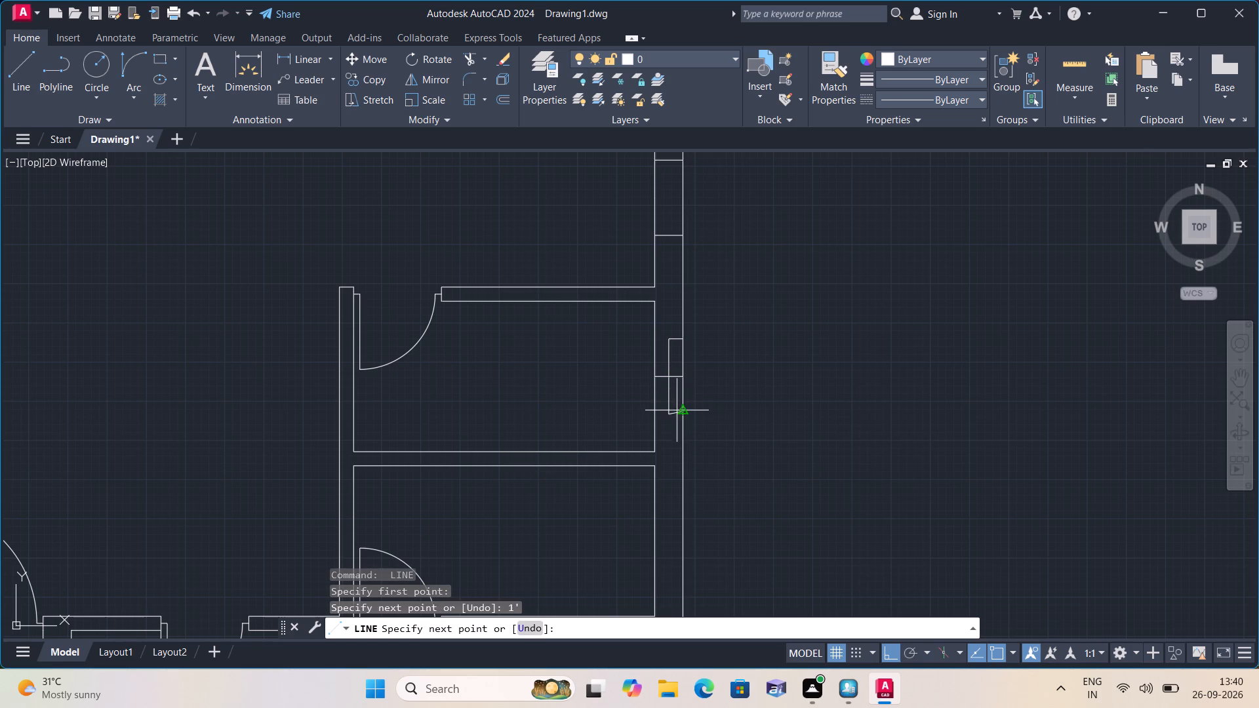
click(679, 410)
key(space)
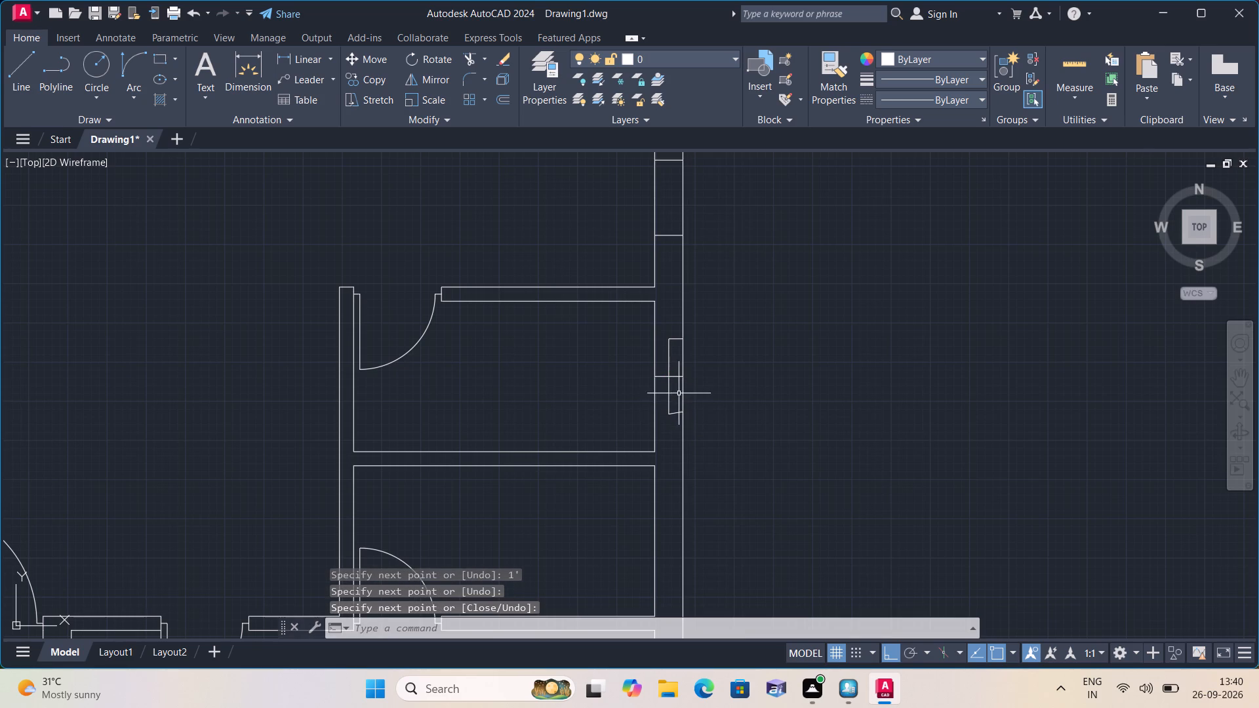
Delete the slanted short line between the downward 1' guide's end and the outer wall face.
scroll(666, 419, up, 3)
click(681, 396)
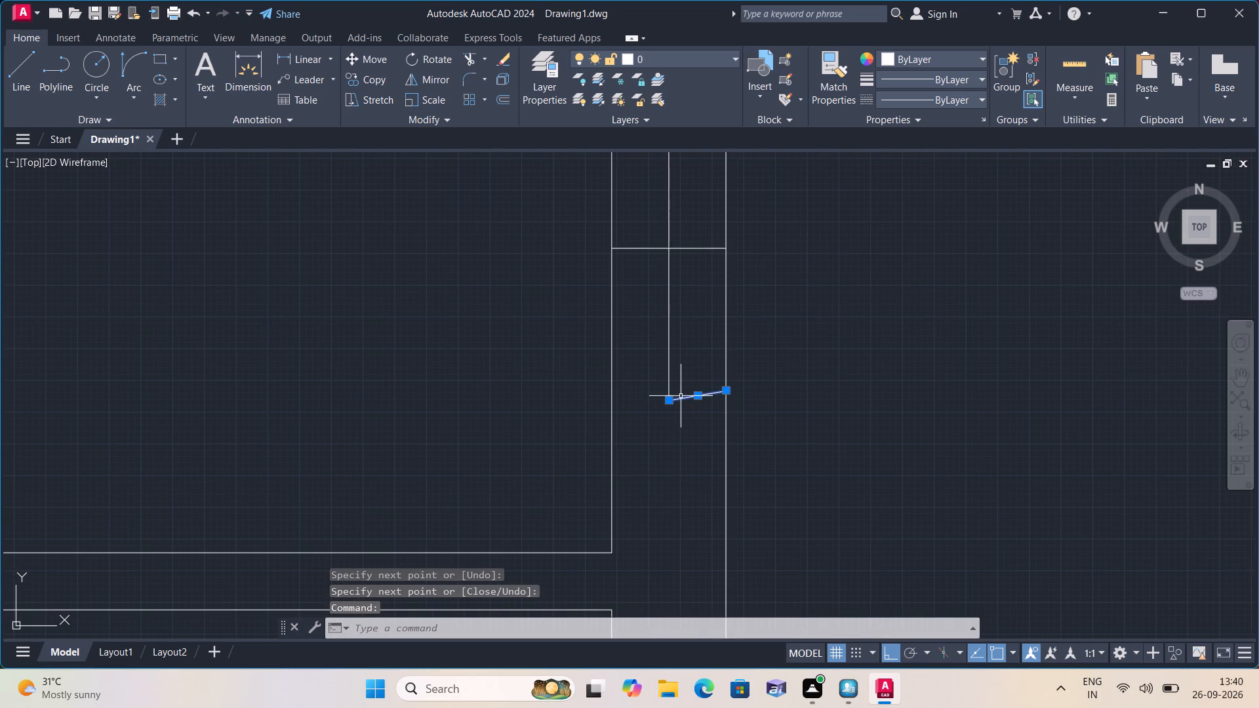
scroll(681, 395, down, 1)
key(Delete)
scroll(681, 395, down, 1)
key(space)
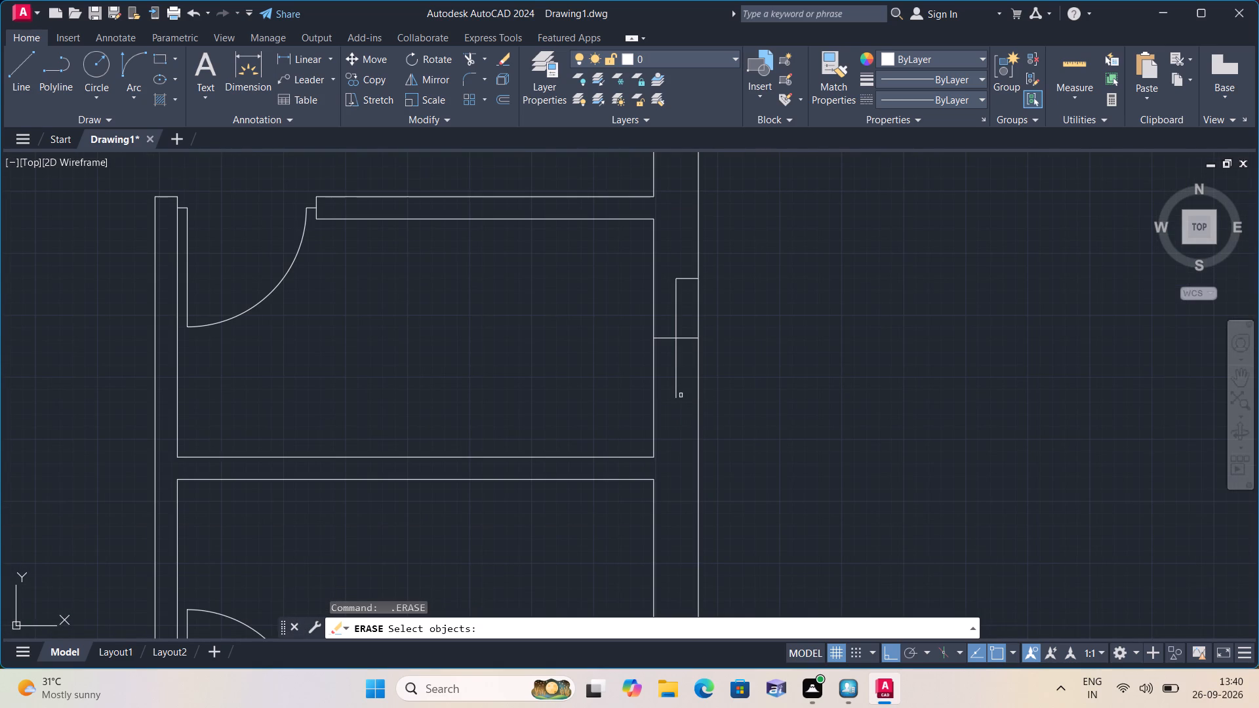
key(Escape)
Complete the upper small room's opening edges with short lines from both 1' guide ends to the outer and inner wall faces.
text(l)
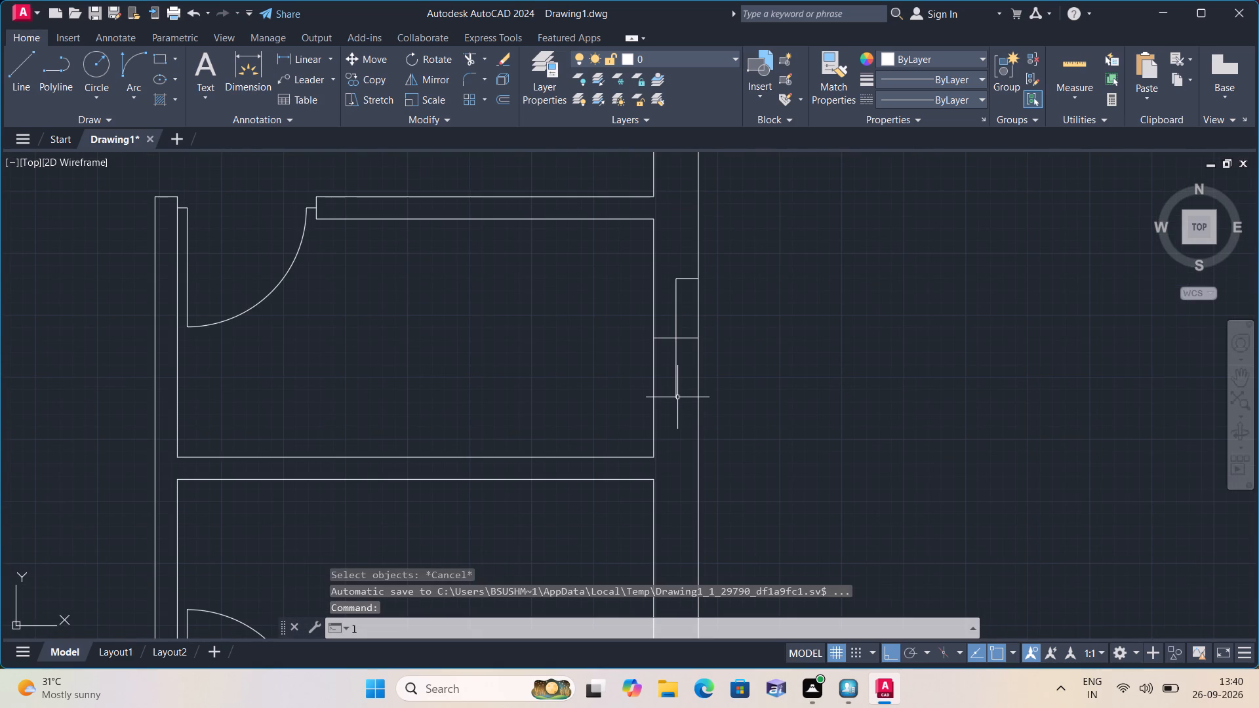
key(space)
click(675, 398)
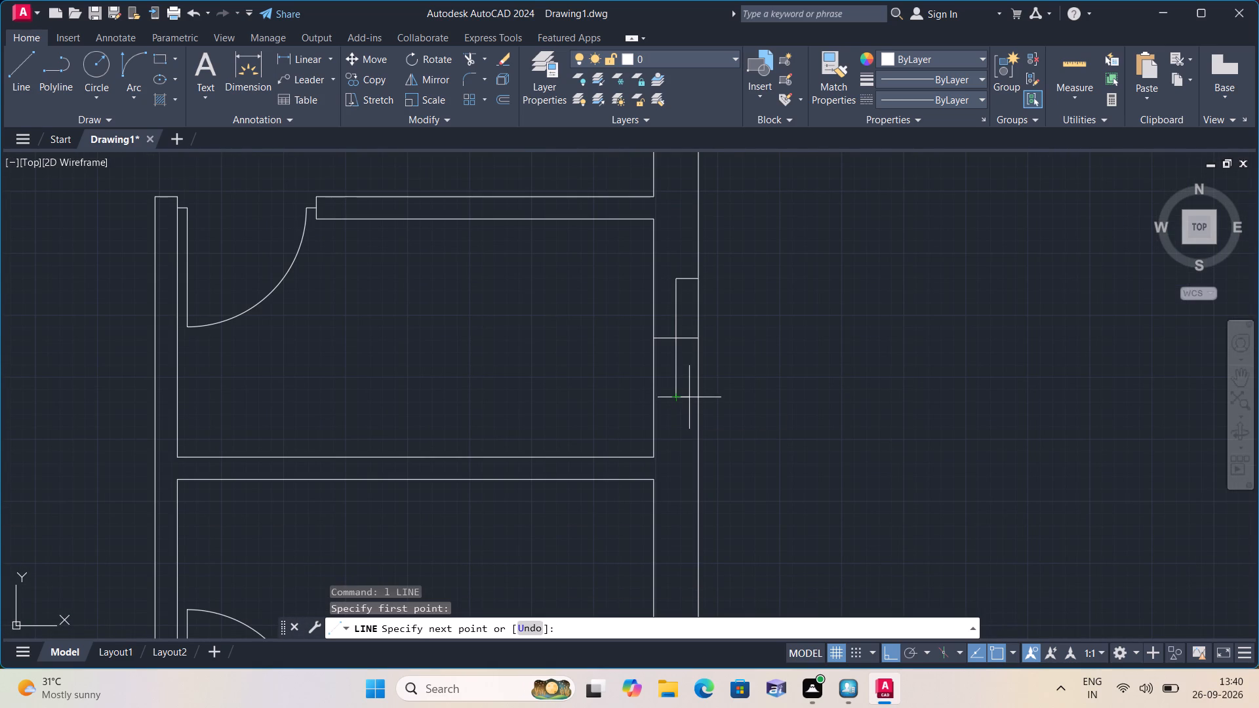
click(694, 397)
key(space)
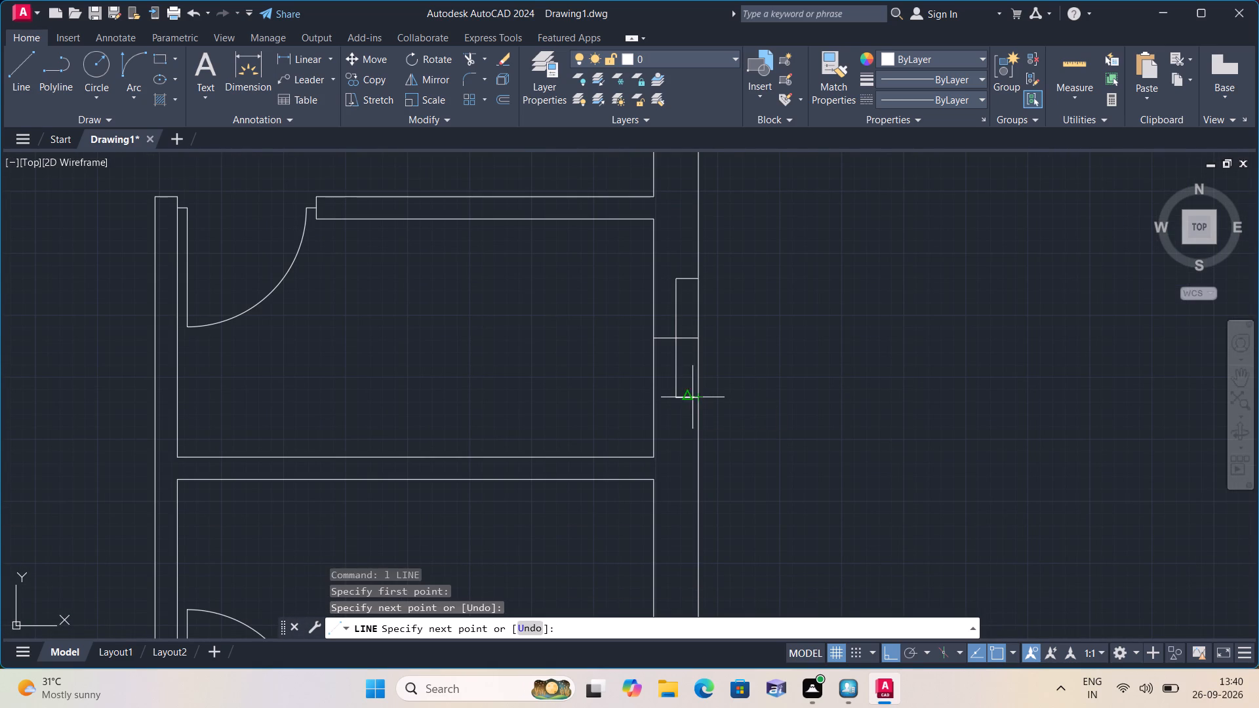
key(space)
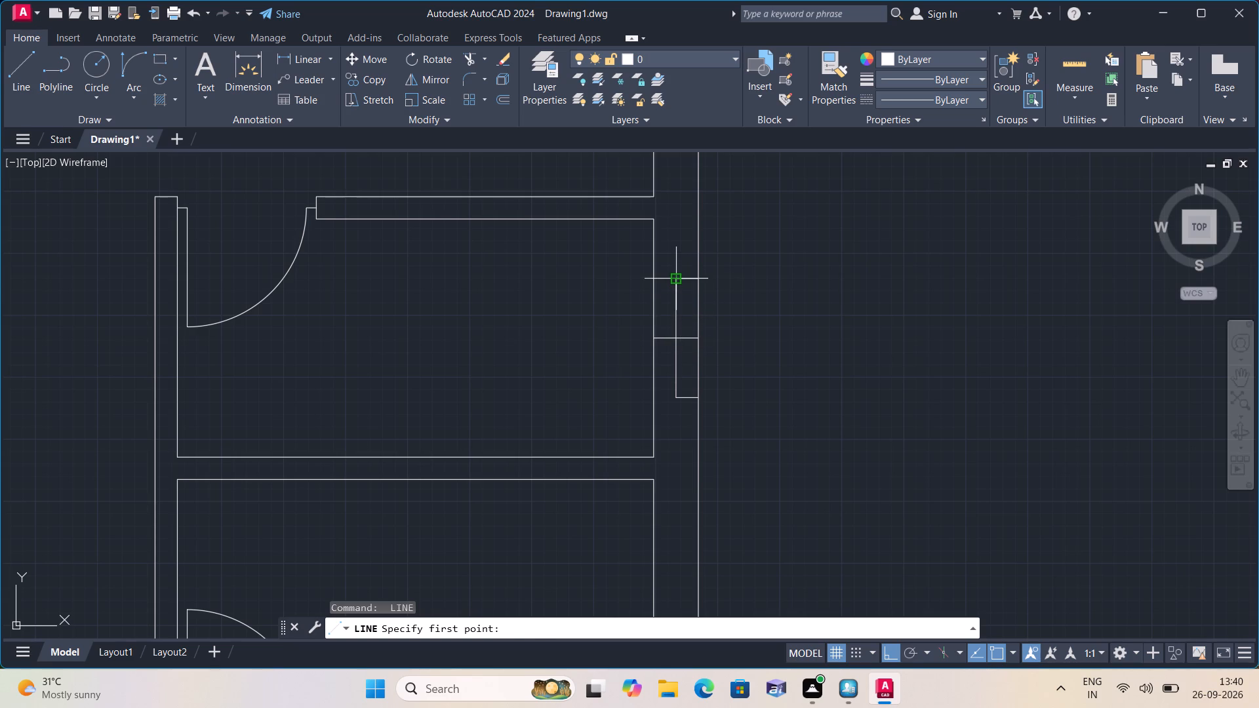
click(676, 281)
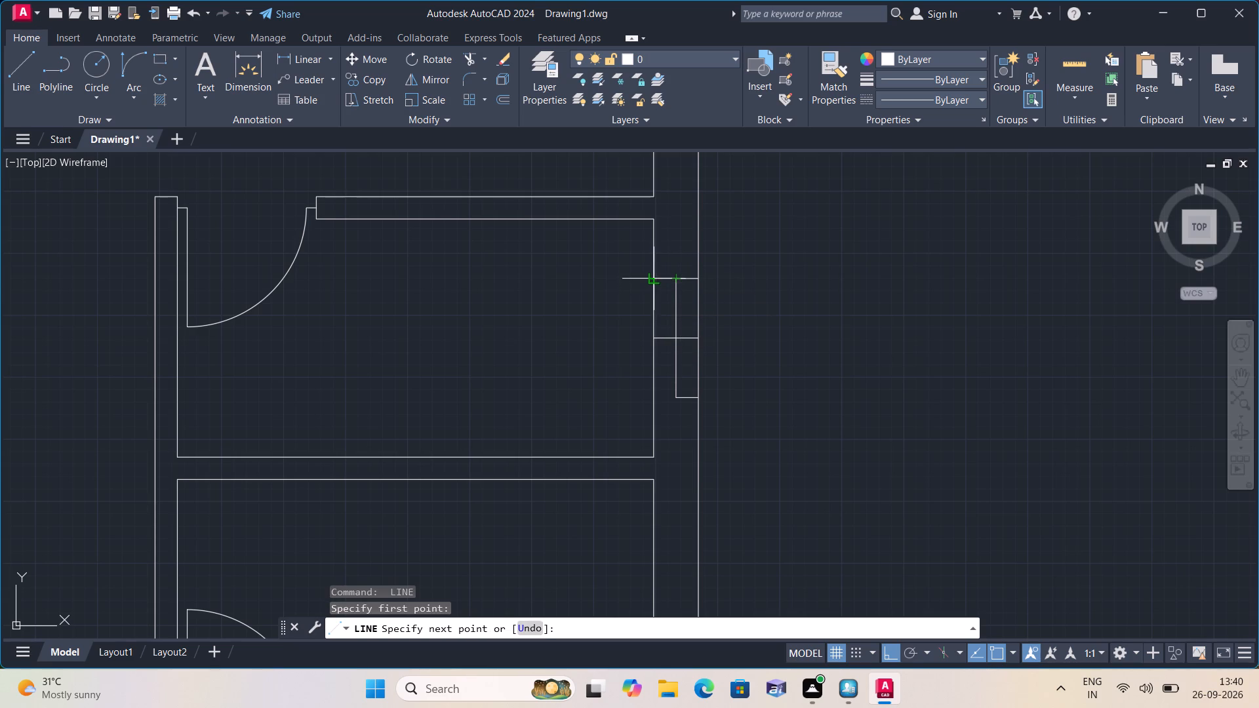
click(650, 279)
key(space)
key(space)
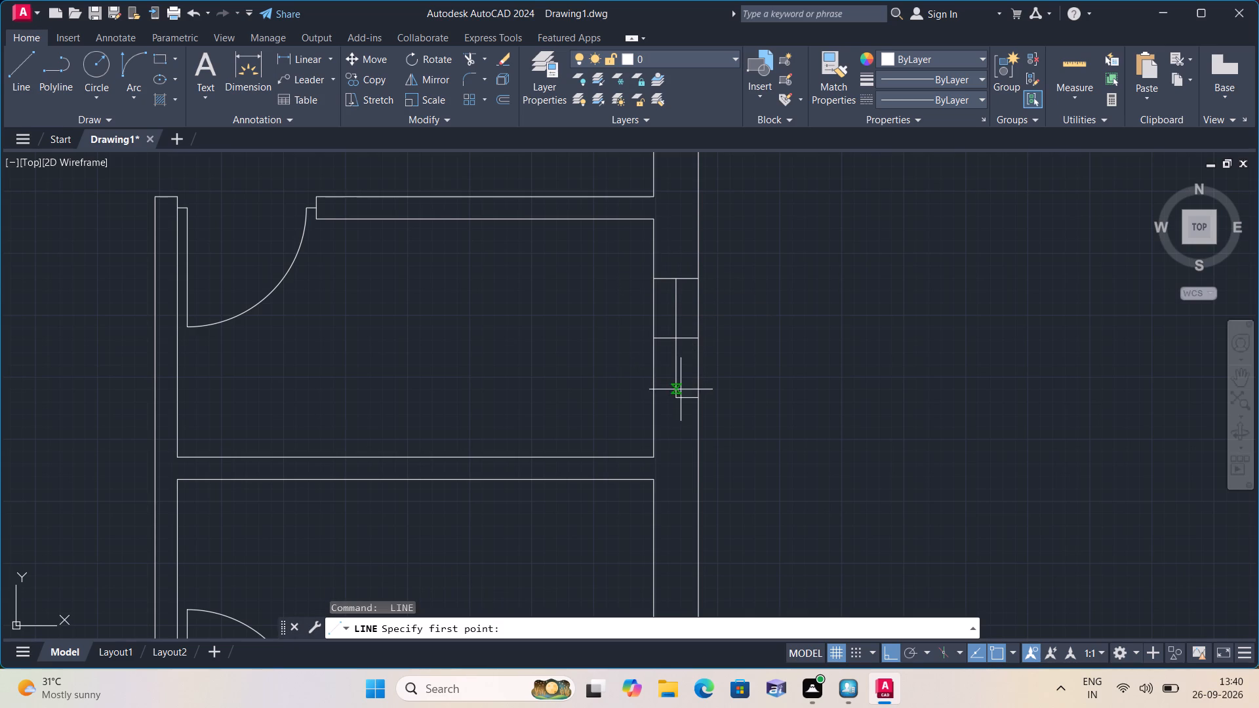
click(677, 397)
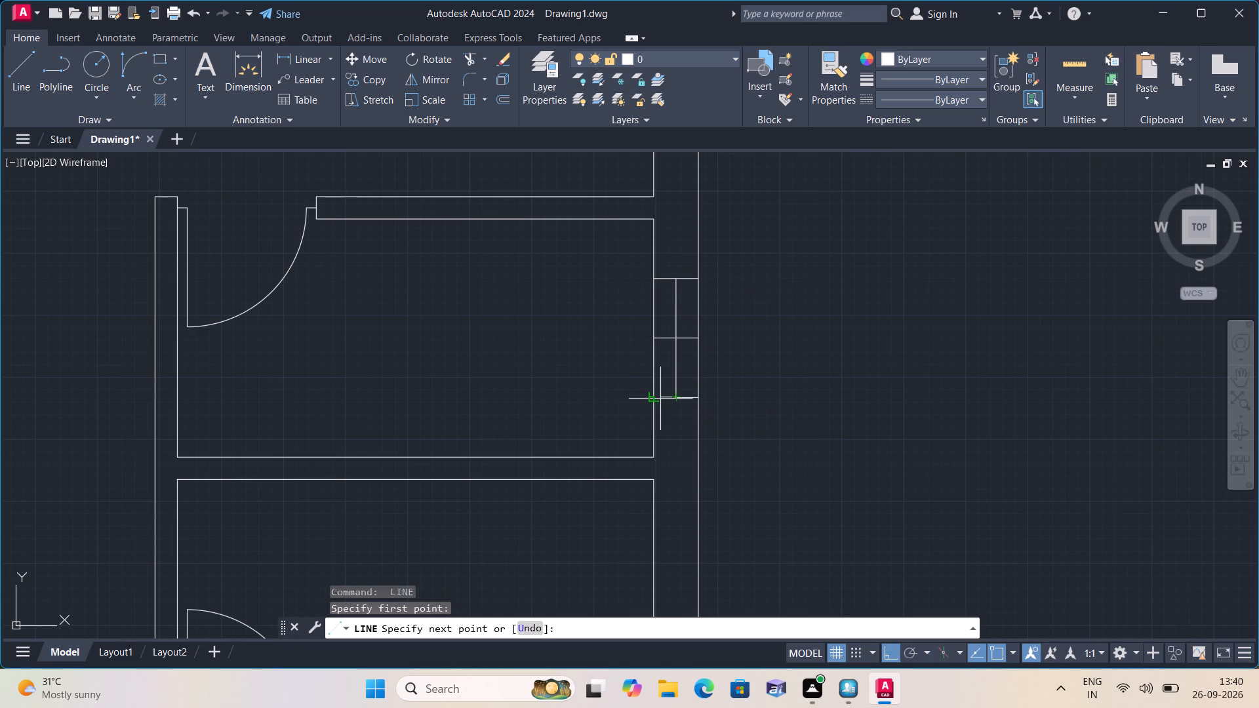
click(656, 399)
key(space)
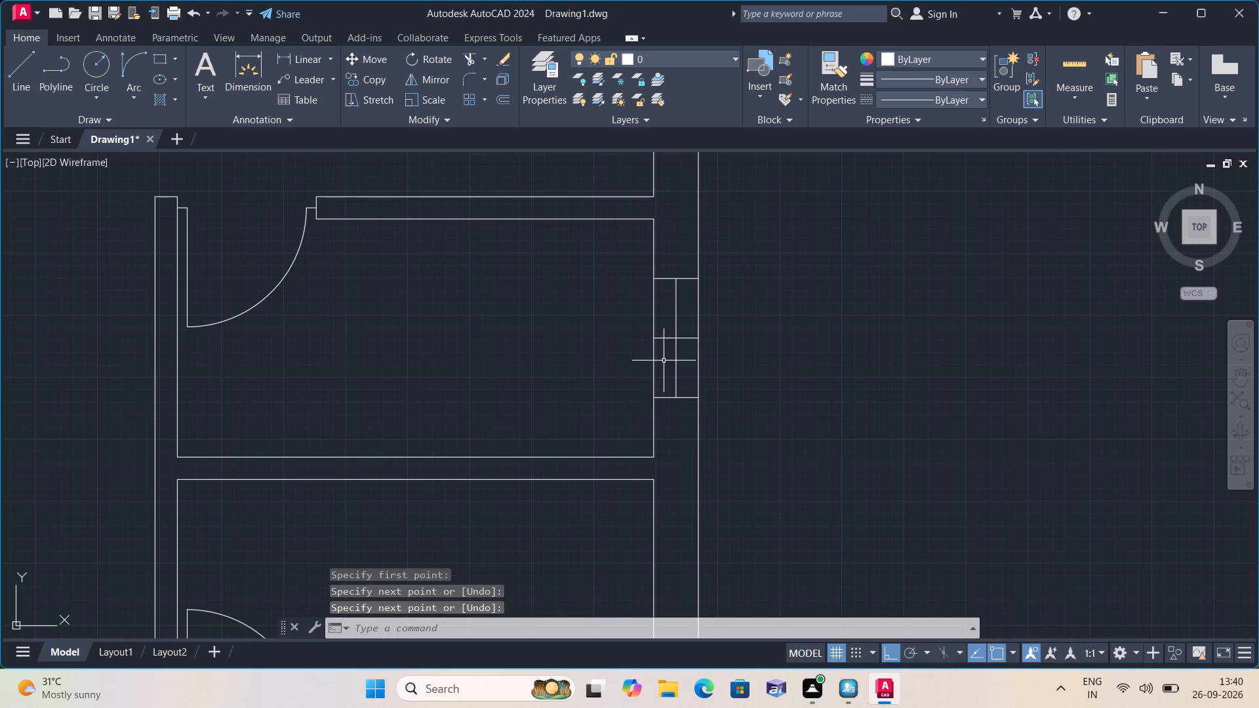
Delete the midpoint reference line and both 1' guide segments from the upper small room's wall opening.
scroll(662, 347, up, 1)
click(669, 332)
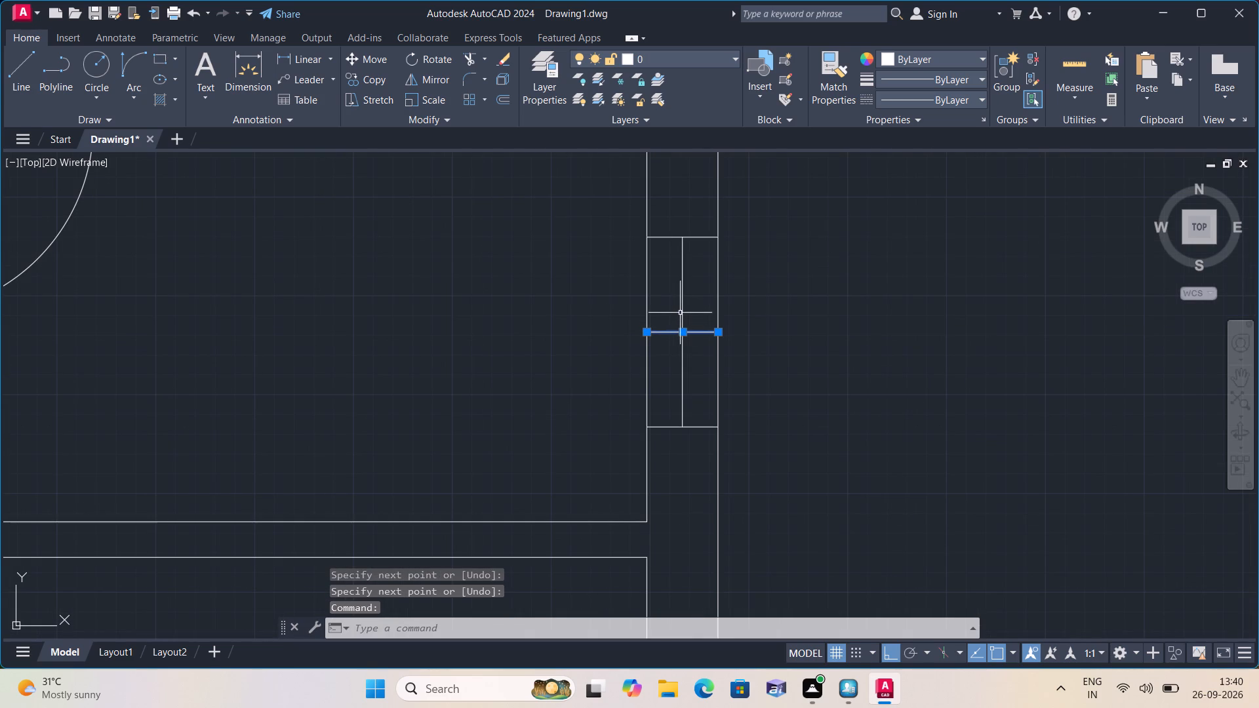
click(682, 313)
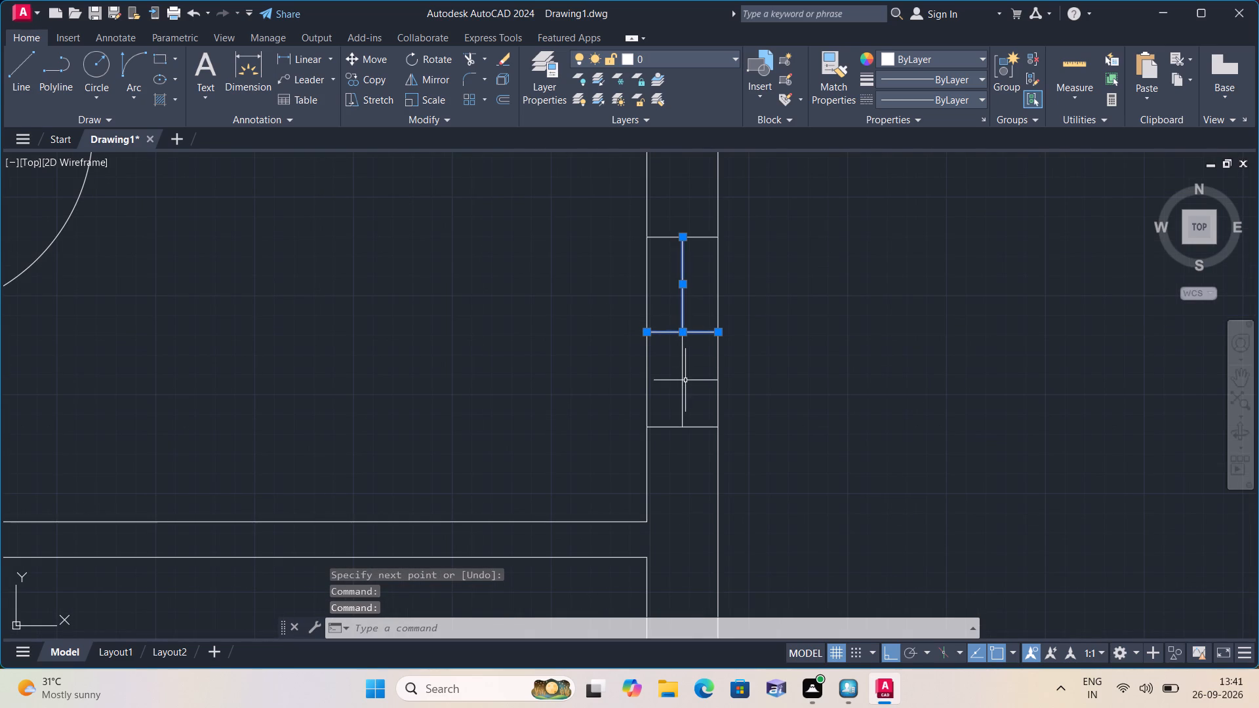
click(683, 372)
key(Delete)
Draw a reference line across the right outer wall at the midpoint of the lower small room's inner wall line.
scroll(683, 372, down, 1)
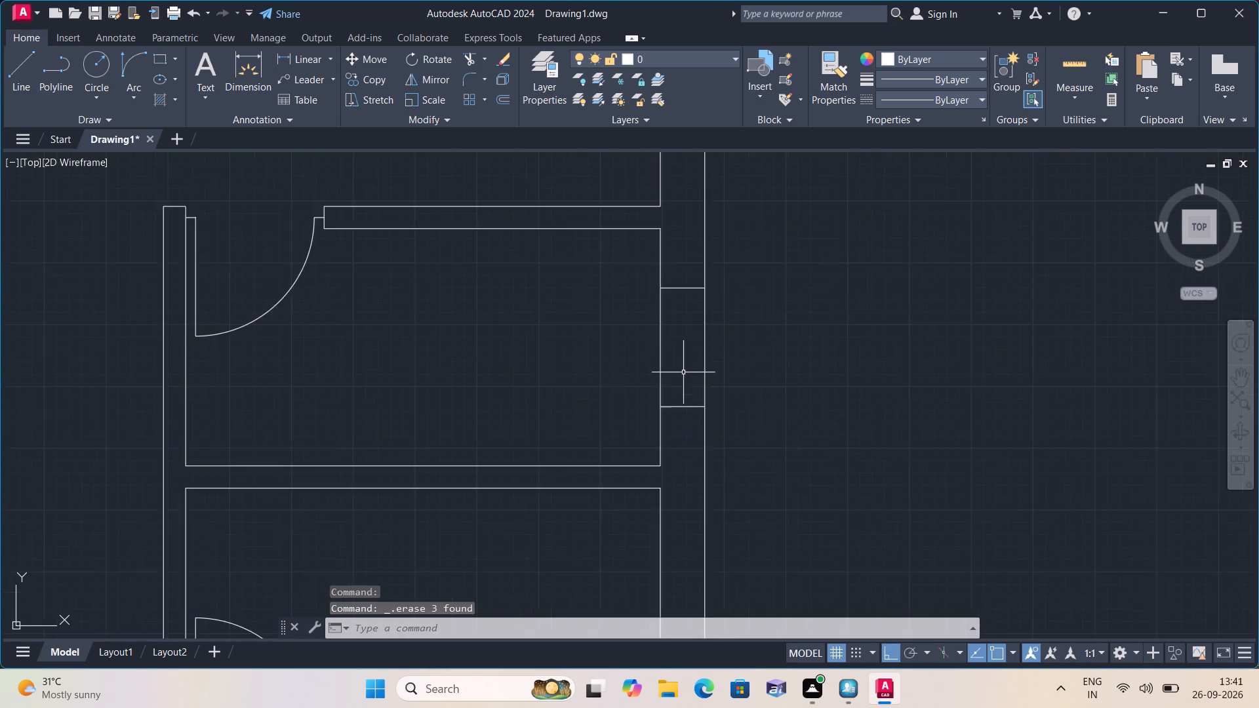
scroll(683, 372, down, 1)
middle_drag(720, 422, 744, 302)
scroll(719, 422, down, 1)
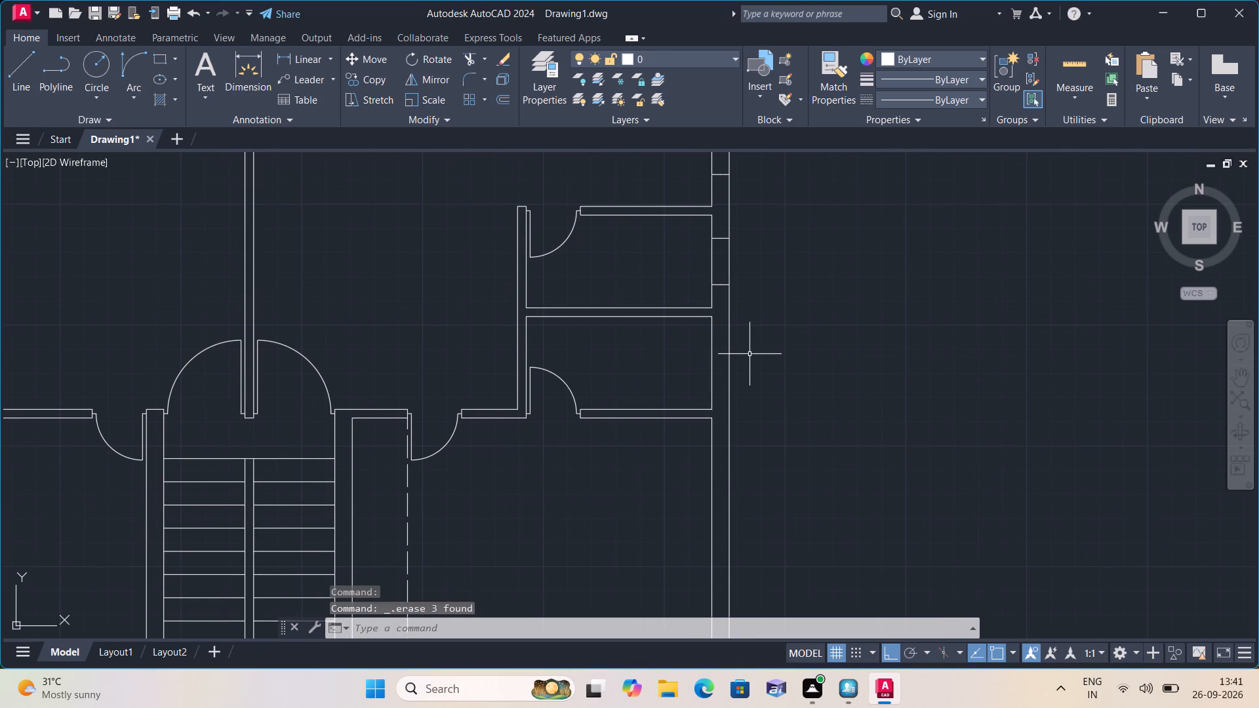
text(l)
key(space)
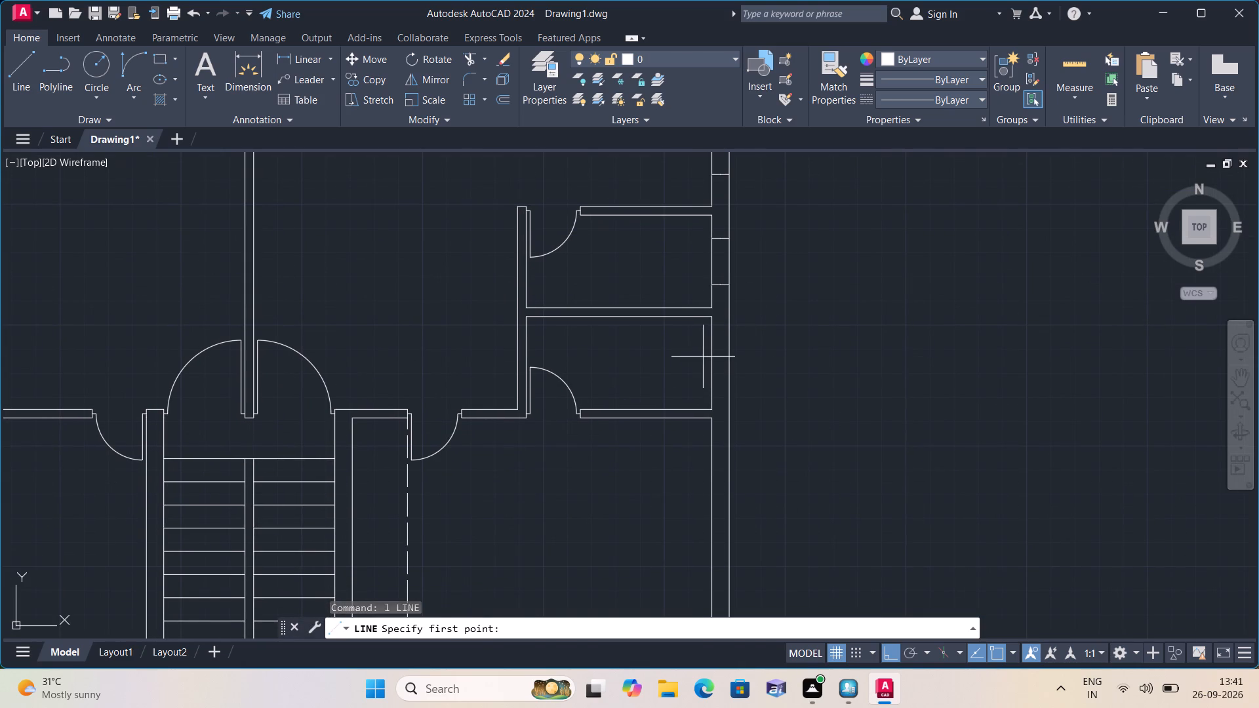
click(711, 363)
click(734, 359)
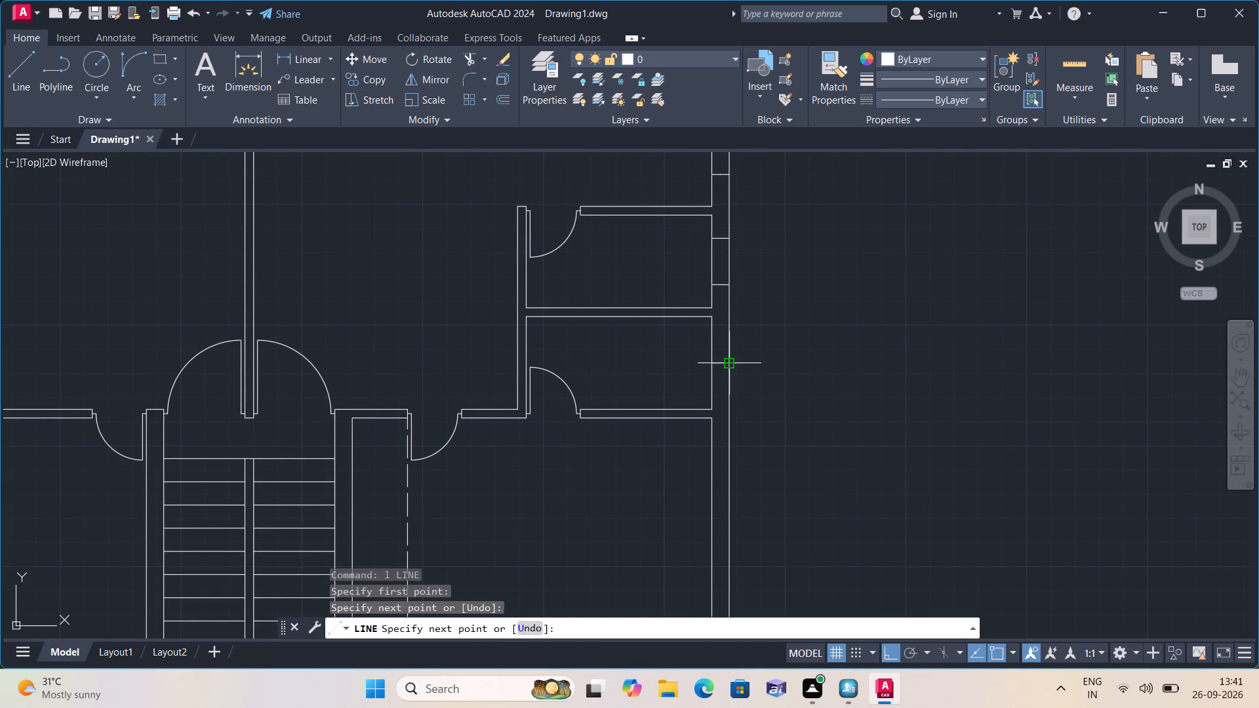
key(space)
Draw a 1' guide segment upward from the lower small room's reference line midpoint and a line from its end to the outer wall face.
scroll(727, 361, up, 2)
key(space)
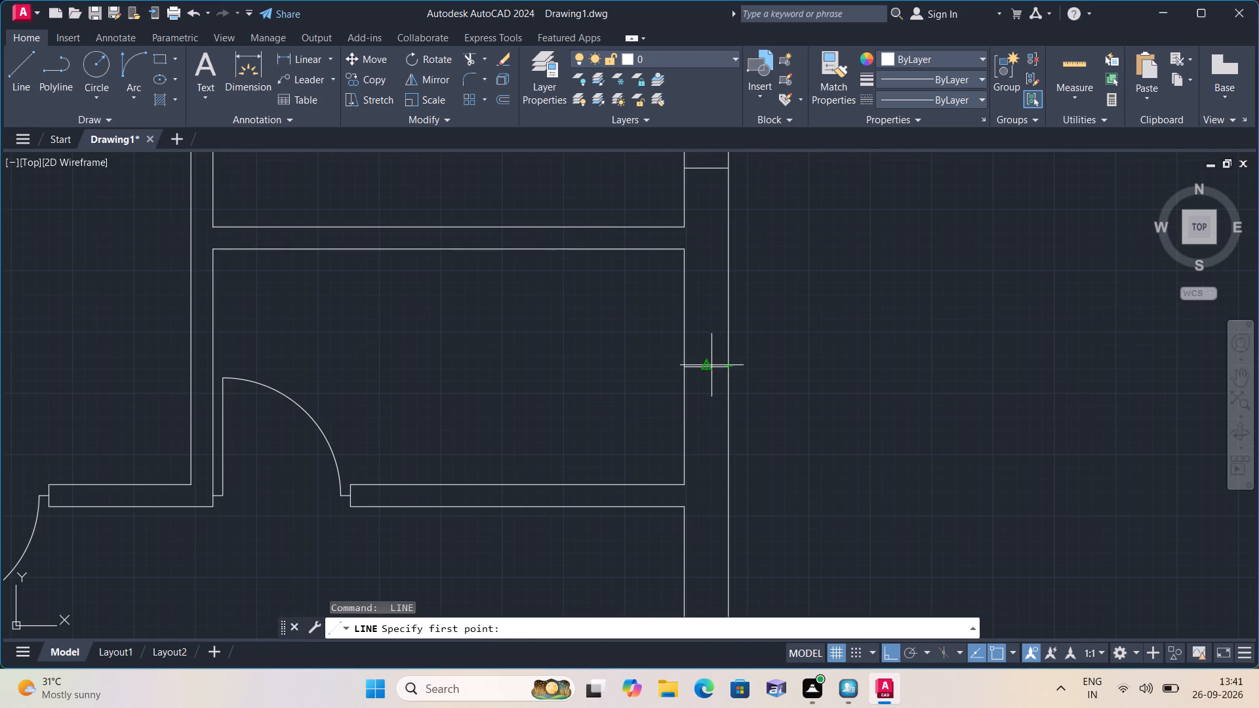
click(711, 365)
text(1')
key(space)
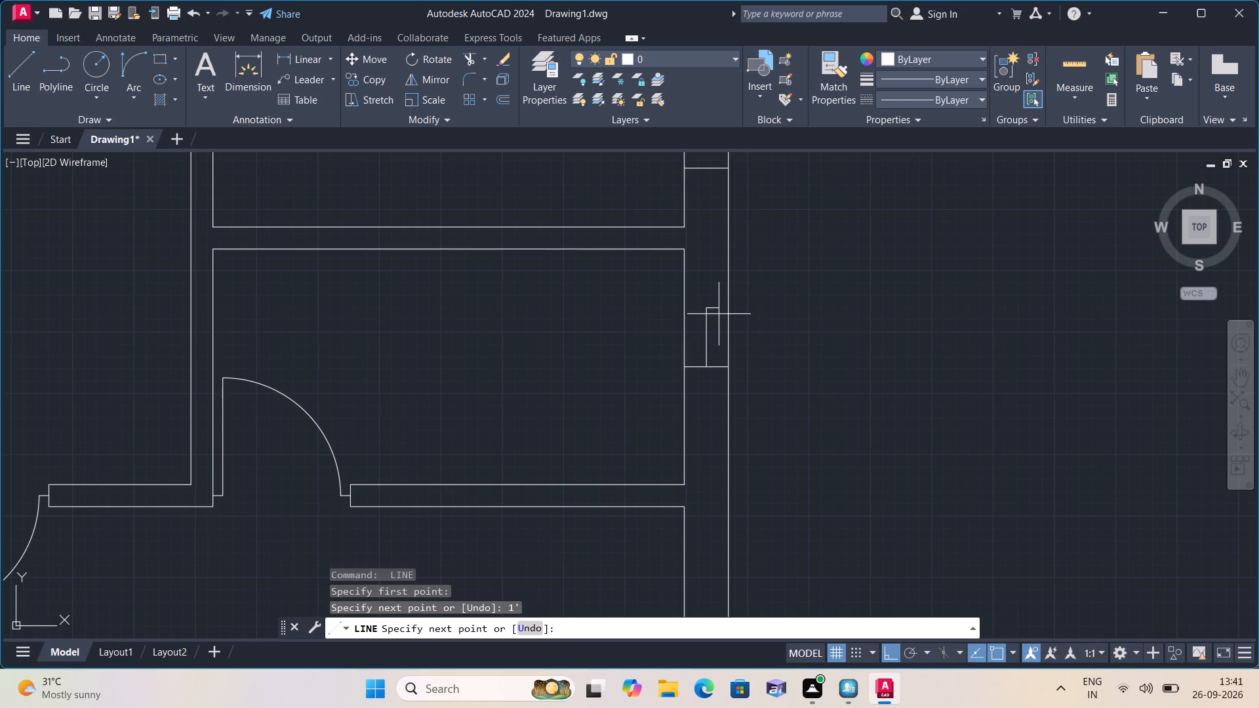
click(725, 307)
key(space)
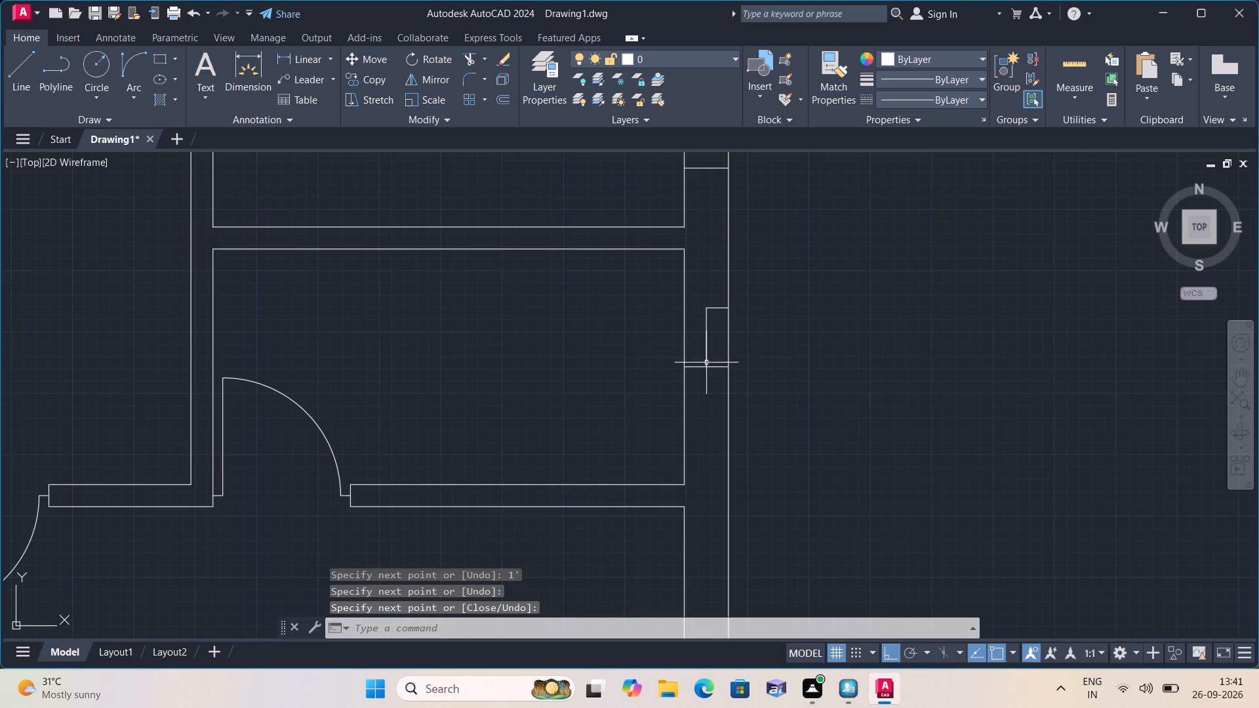
Draw a 1' guide segment downward from the same reference line midpoint and a line from its end to the outer wall face.
key(space)
click(705, 366)
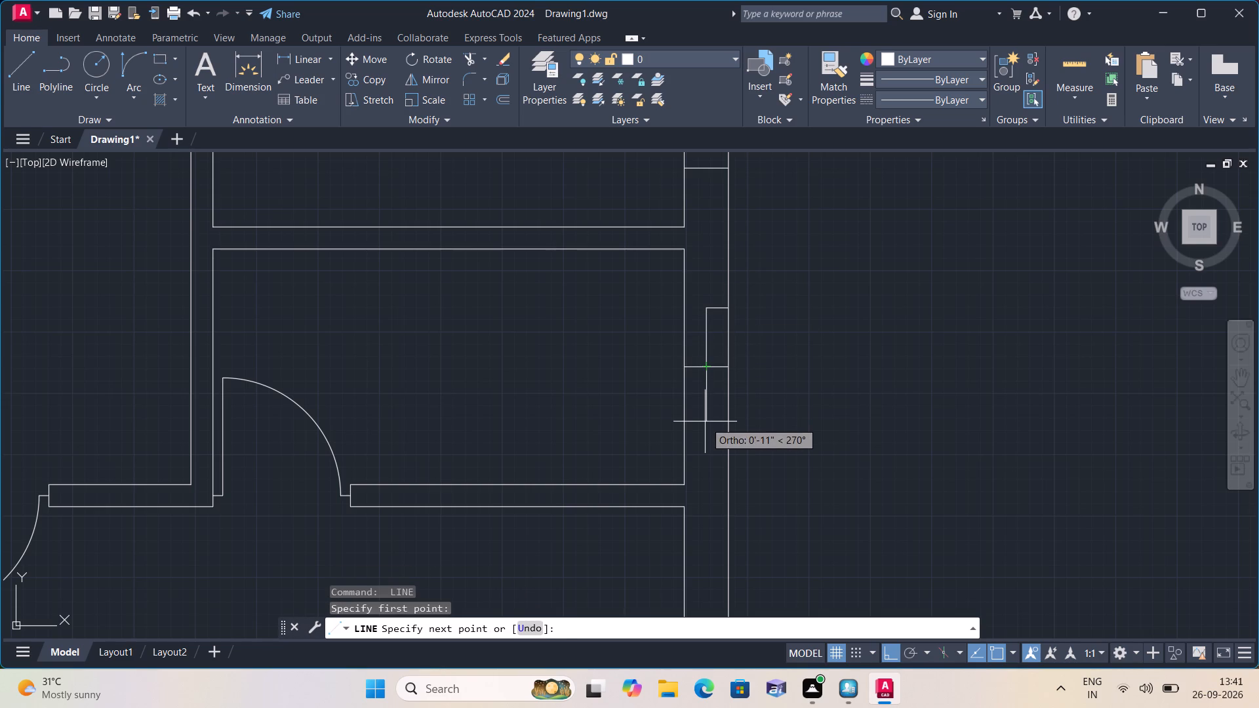
key(1)
key(apostrophe)
key(space)
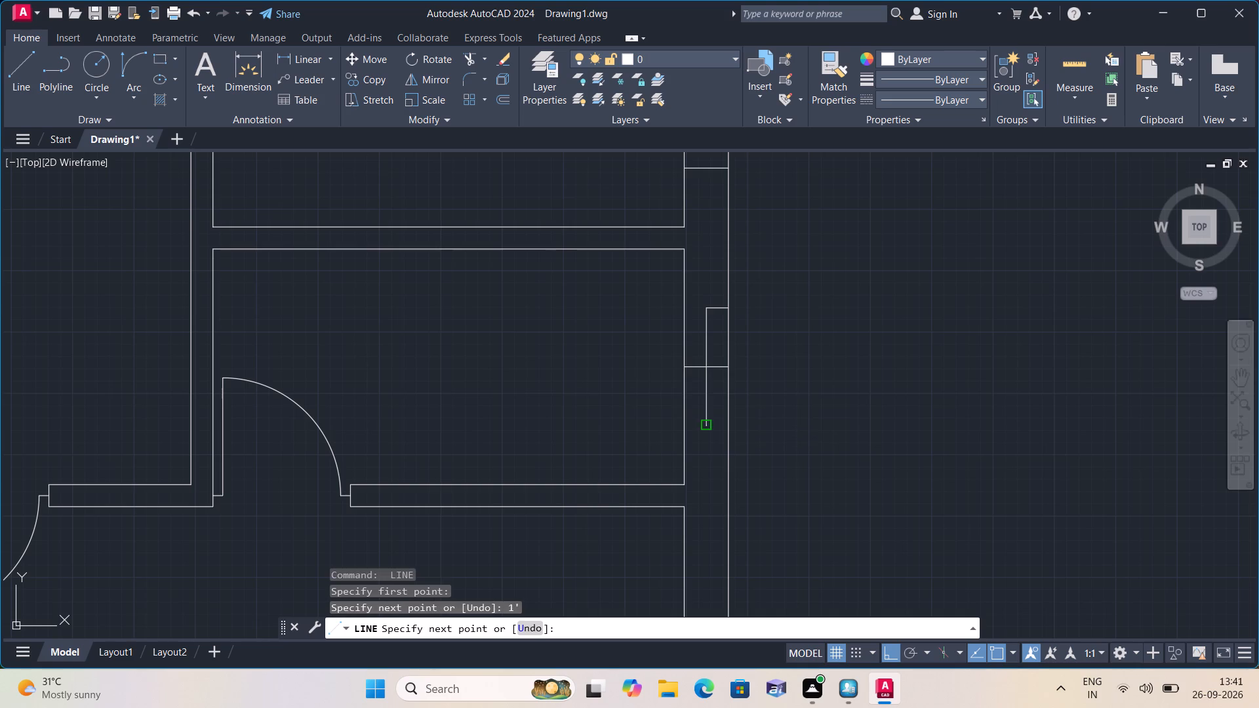
click(727, 424)
key(space)
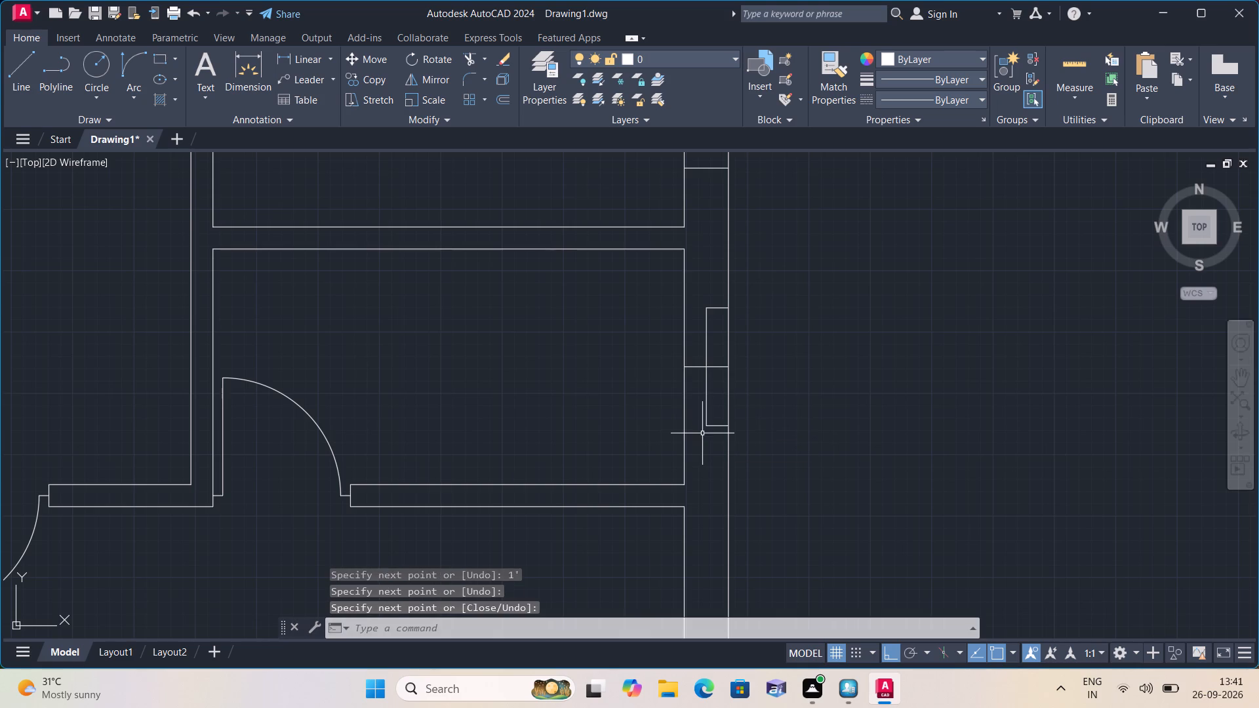
Extend both edges of the lower small room's opening with short lines from the guide ends to the inner wall face.
key(space)
click(704, 425)
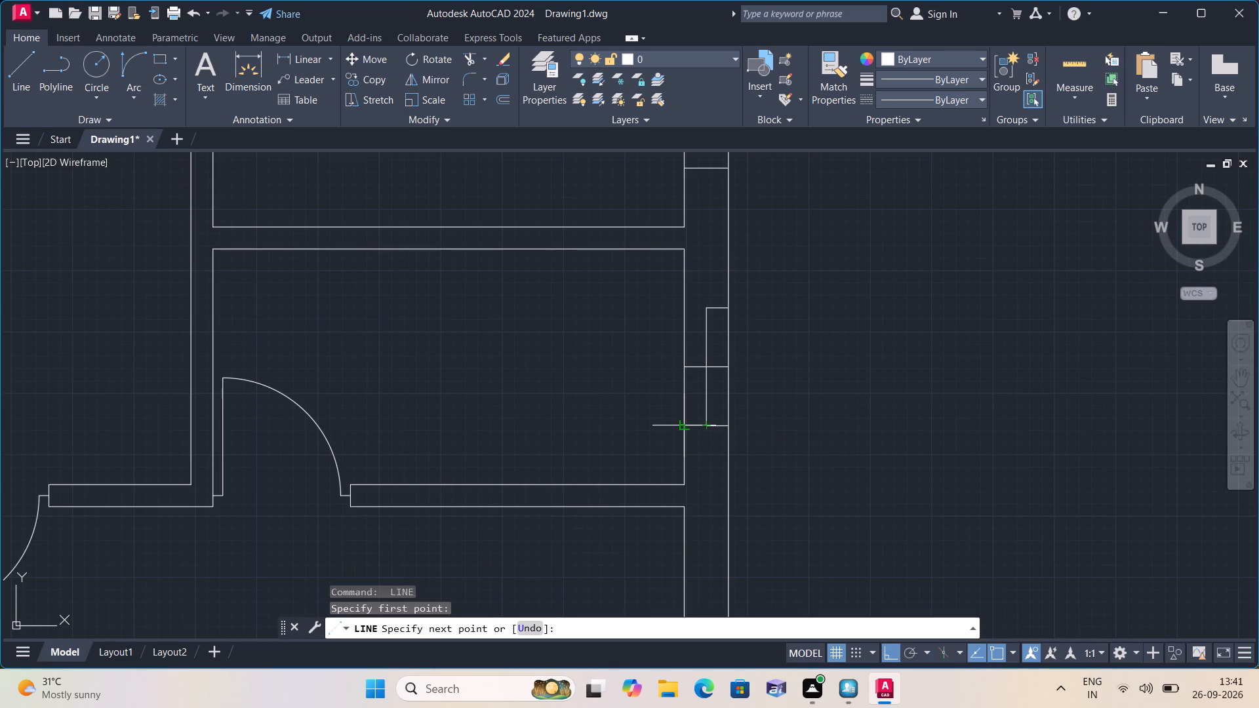
click(685, 423)
key(space)
key(space)
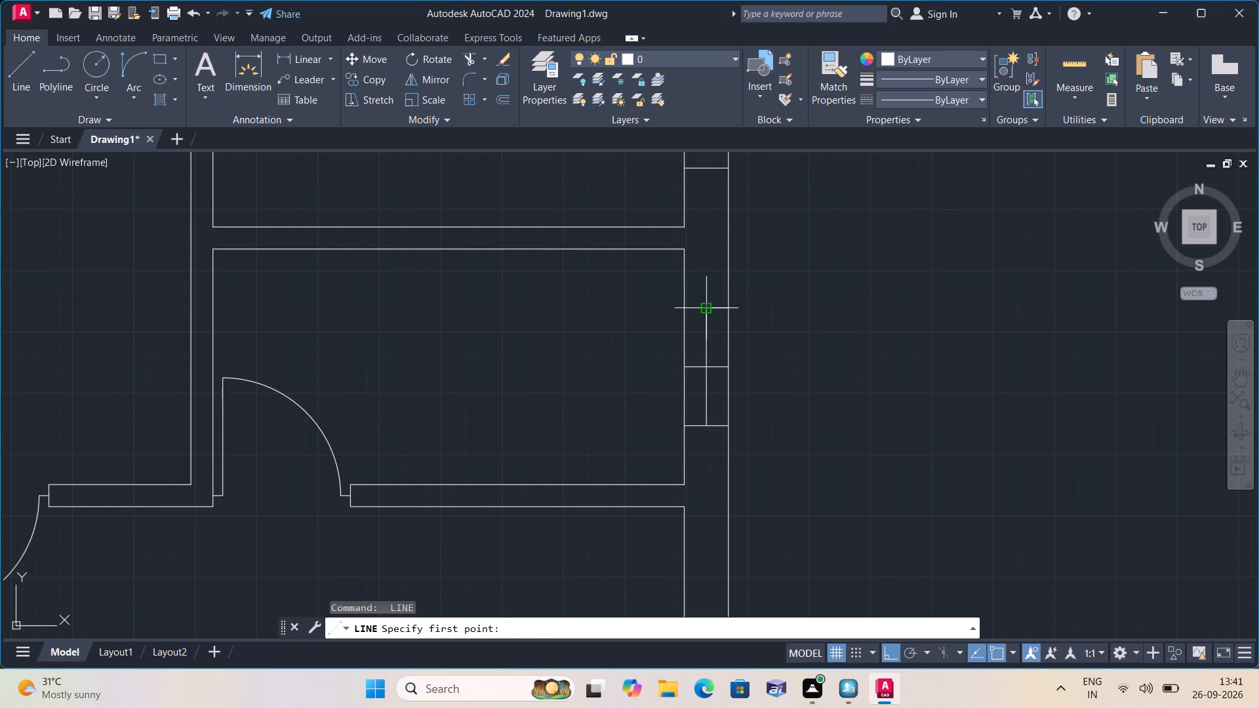
click(705, 311)
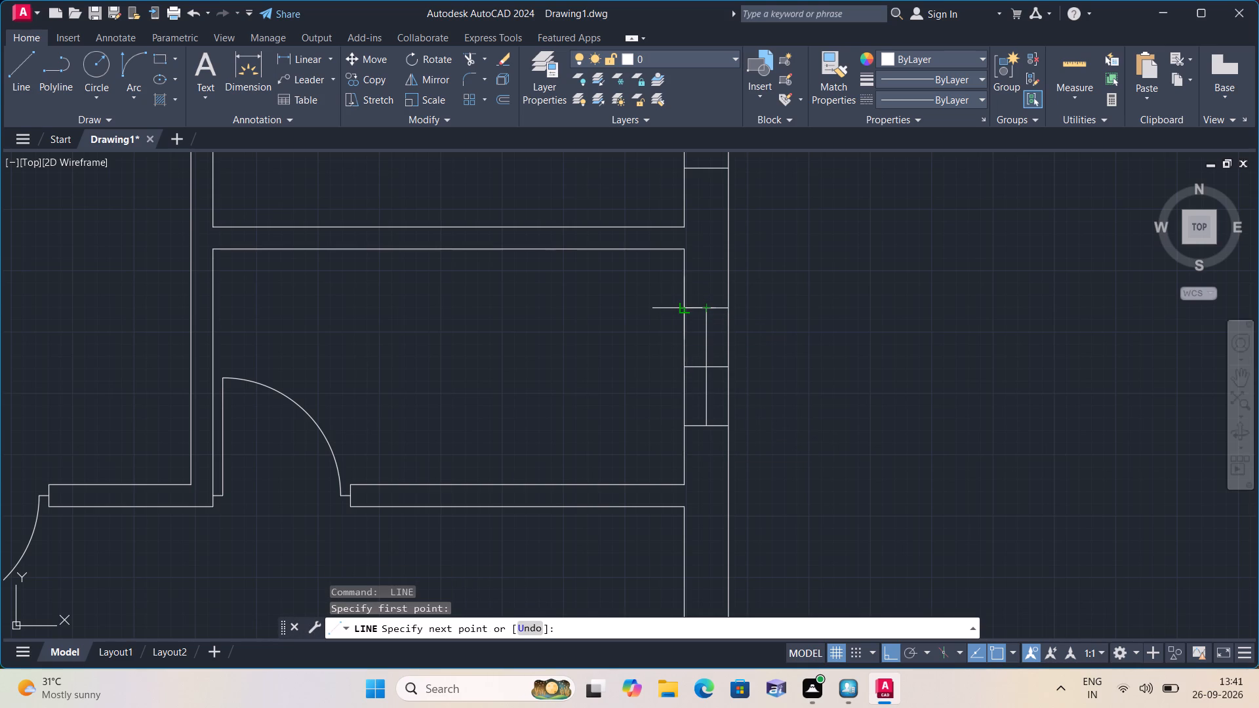
click(683, 307)
key(space)
Delete the midpoint reference line and both 1' guide segments from the lower small room's wall opening.
scroll(686, 342, up, 1)
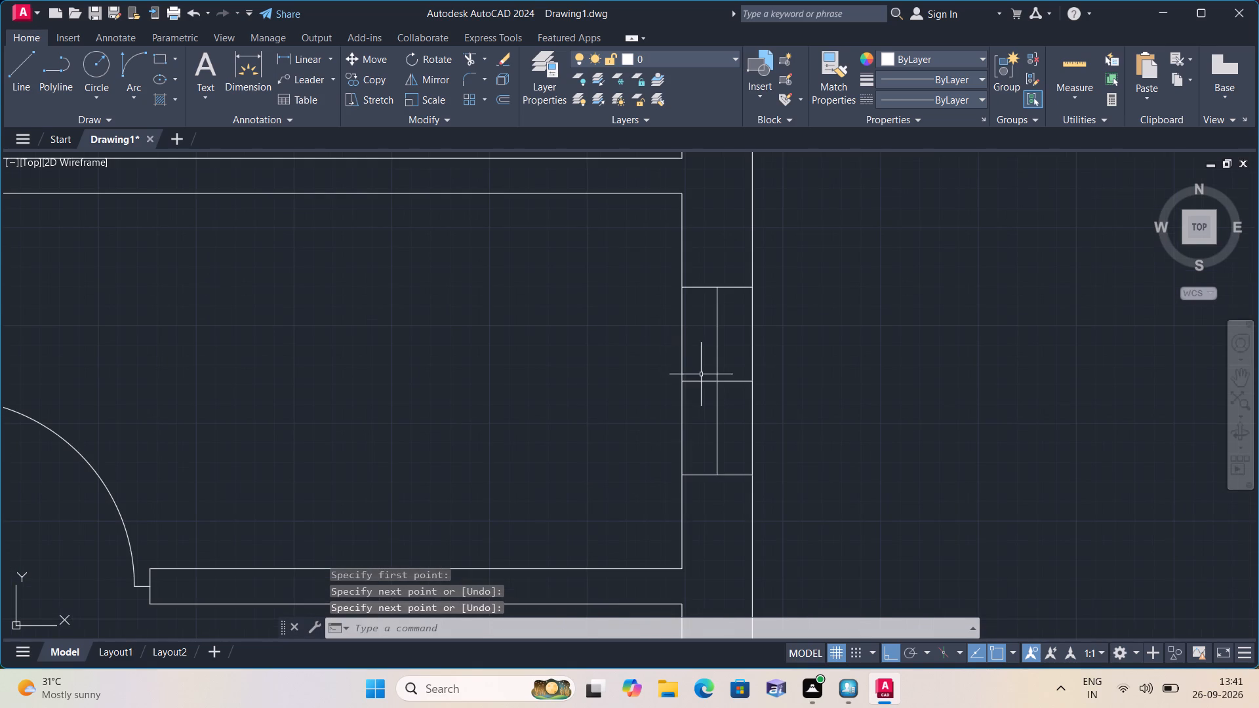
click(728, 404)
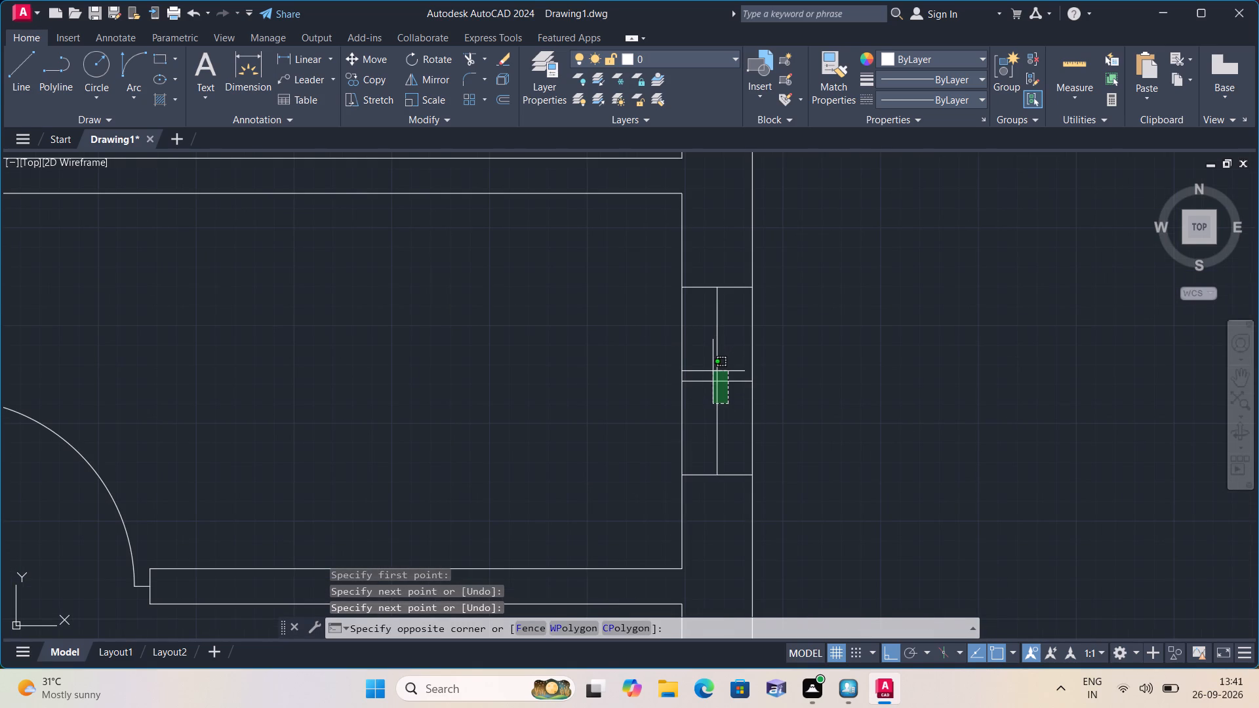
click(713, 371)
key(Delete)
Draw a reference line across the bottom wall of the lower-right room at the wall segment's midpoint.
scroll(712, 374, down, 1)
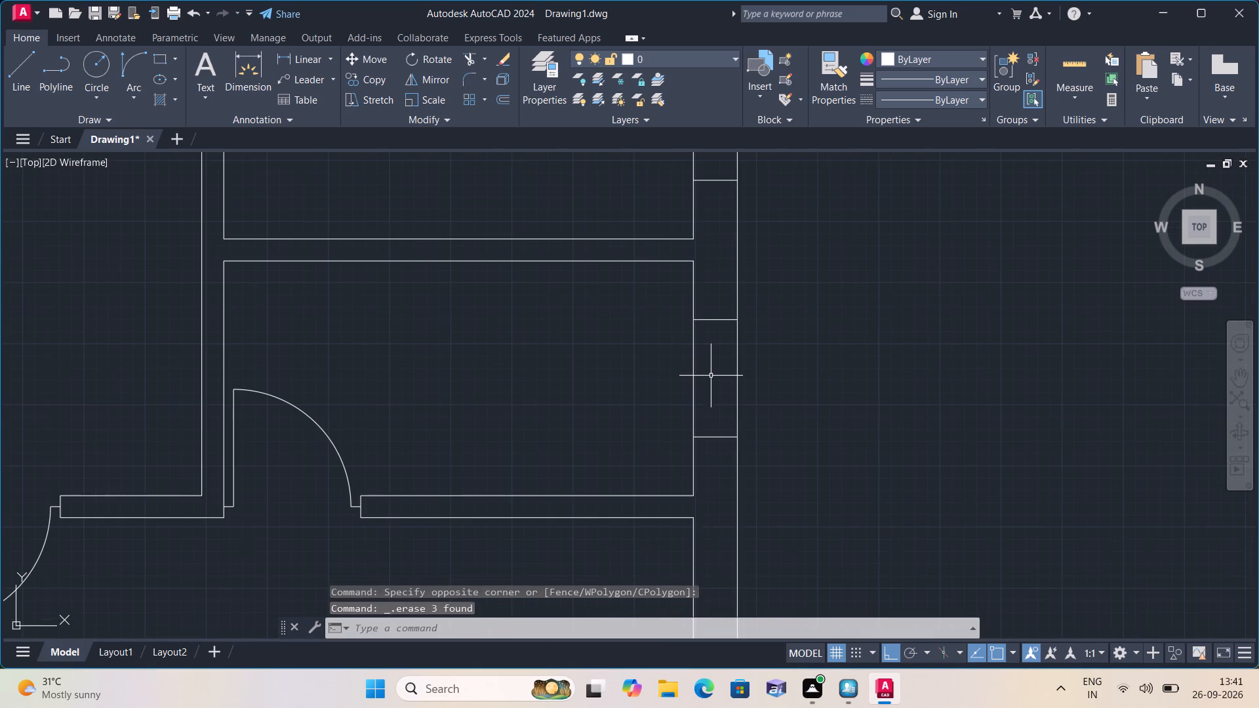
middle_drag(681, 439, 691, 307)
scroll(677, 422, down, 2)
middle_drag(654, 452, 664, 406)
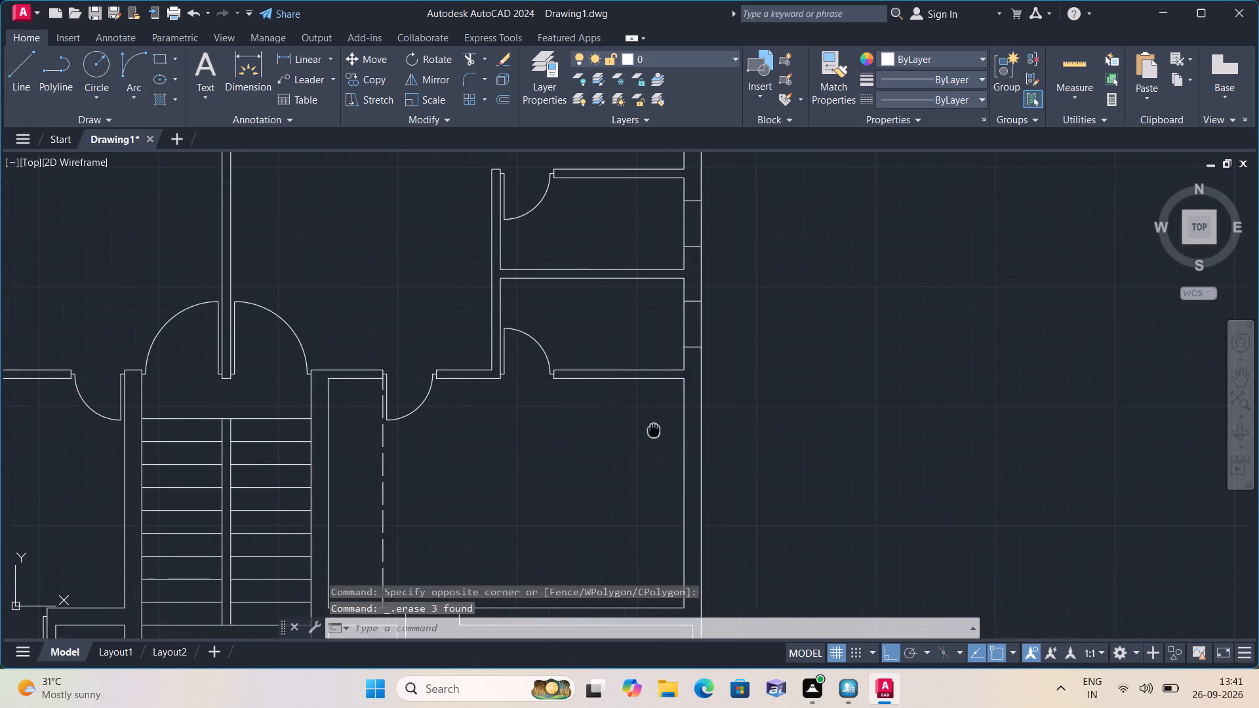
middle_drag(664, 406, 679, 381)
scroll(676, 385, down, 1)
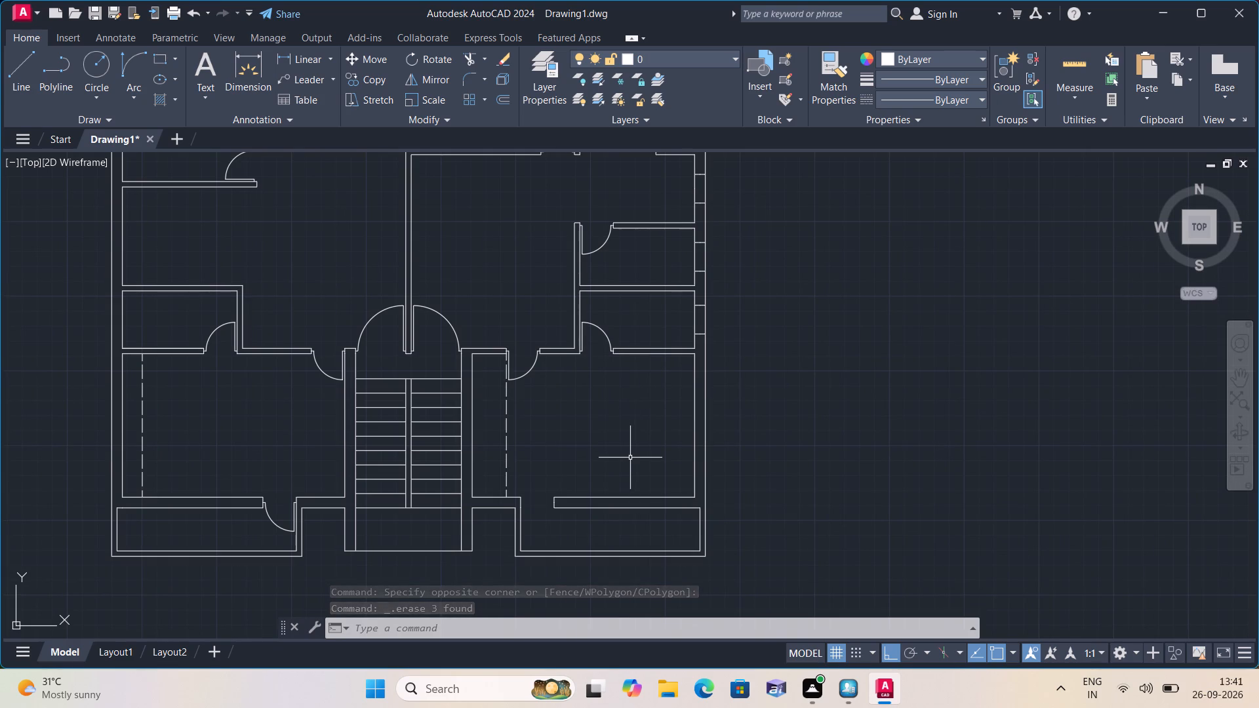
text(l)
key(space)
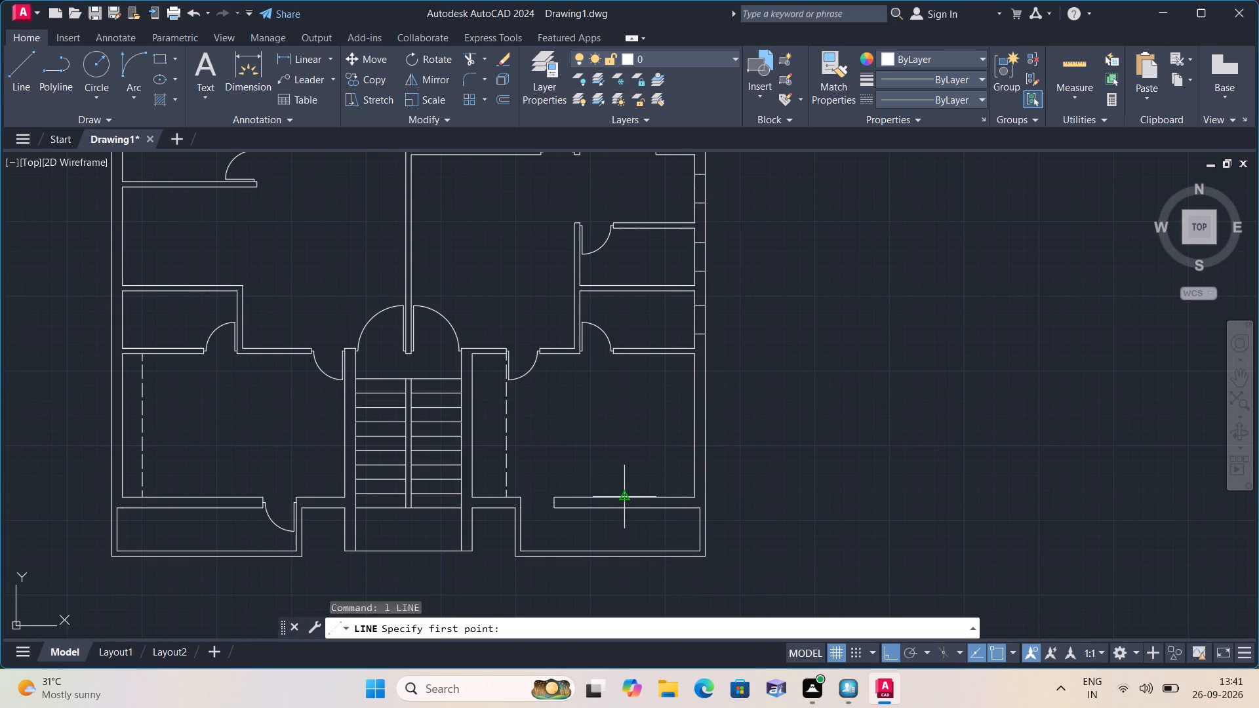
click(620, 496)
click(624, 505)
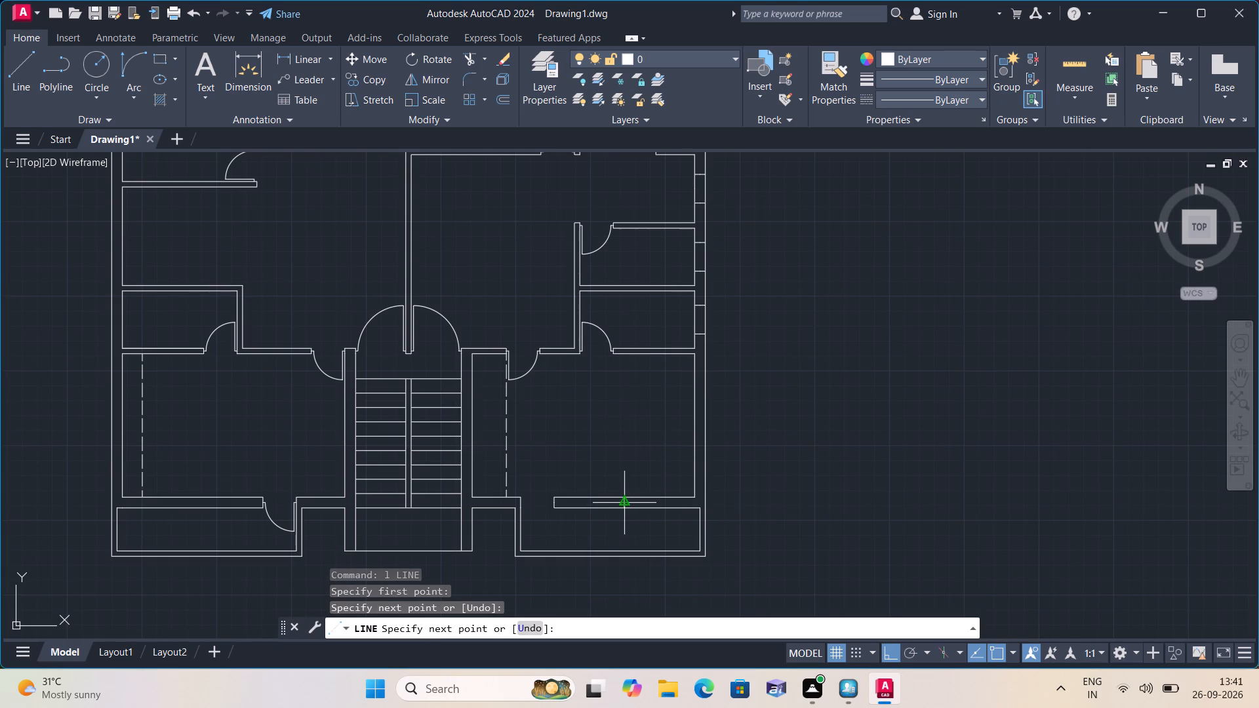
scroll(635, 494, up, 4)
key(space)
Draw a 3' guide segment rightward from the bottom wall's reference line midpoint and a line from its end up to the inner wall face.
key(space)
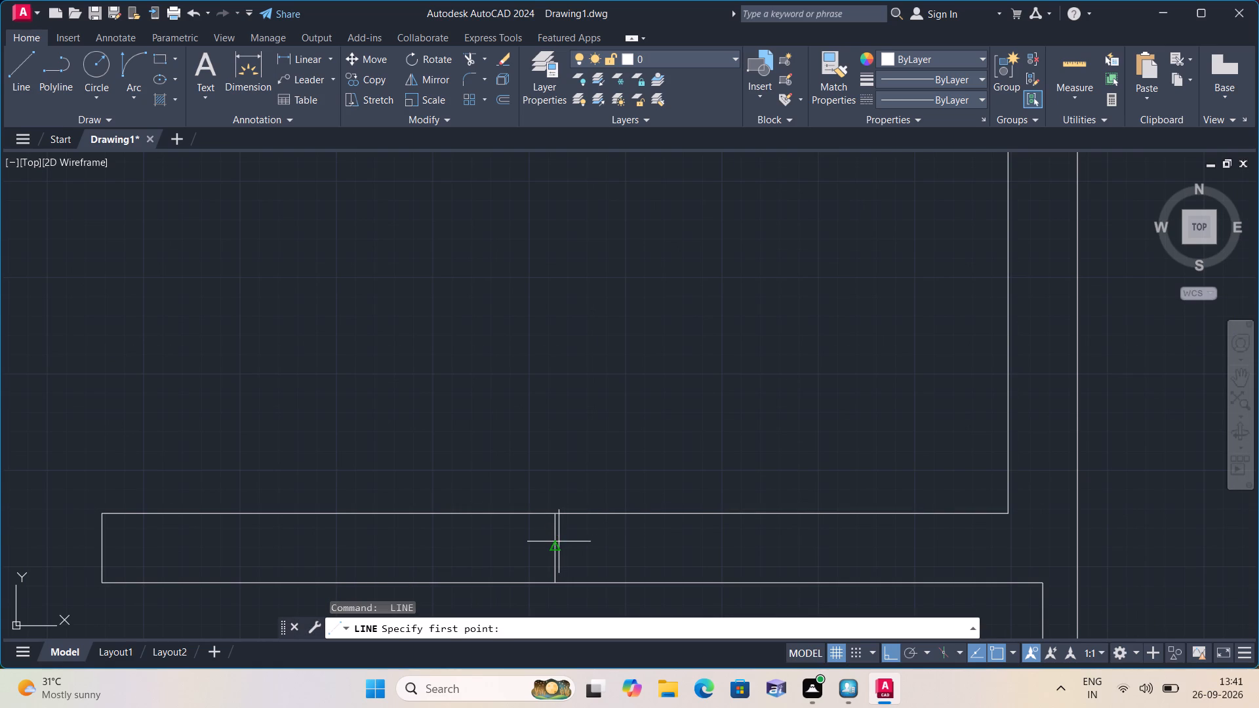
click(557, 544)
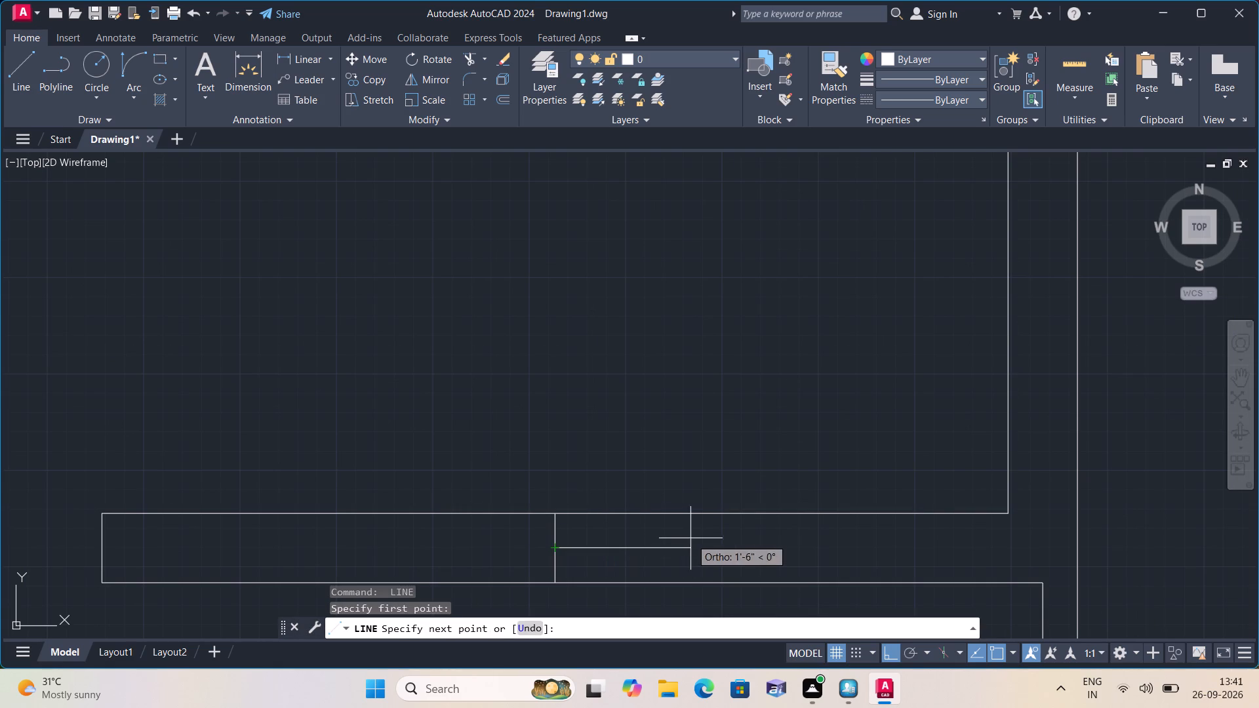
text(3')
key(space)
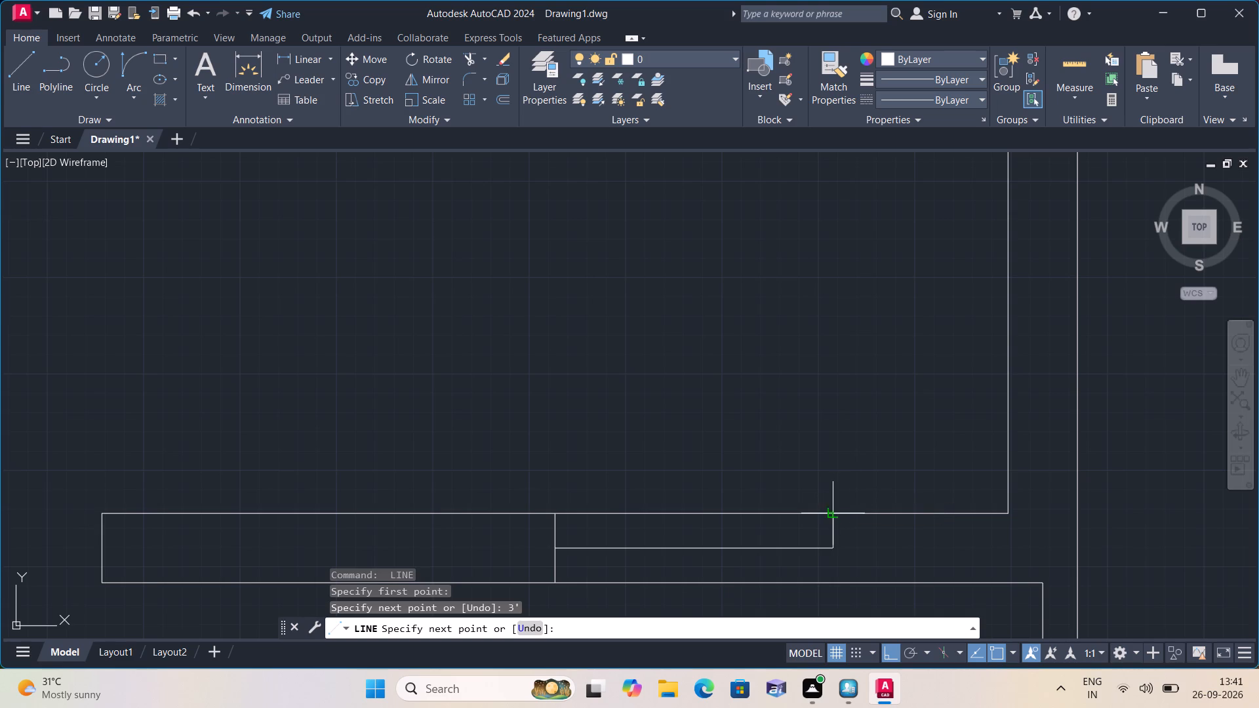
click(837, 510)
key(space)
Draw a 3' guide segment leftward from the bottom wall's reference line midpoint and a line from its end up to the inner wall face.
key(space)
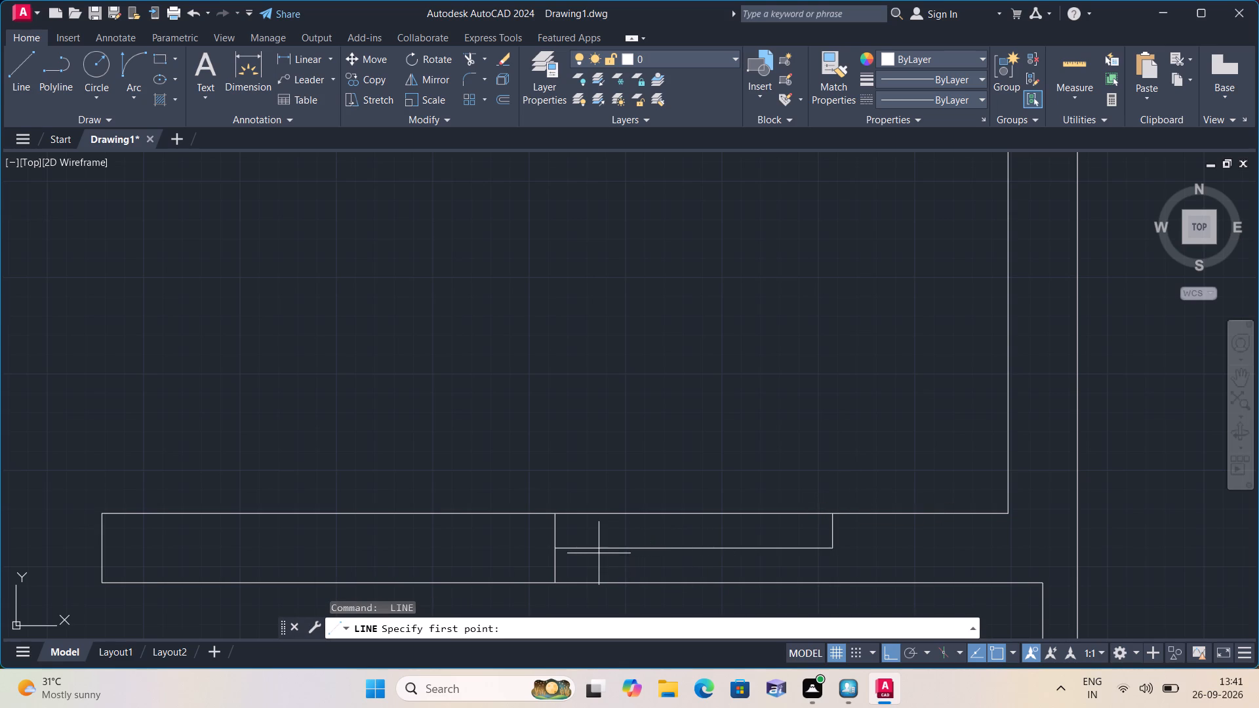
click(556, 549)
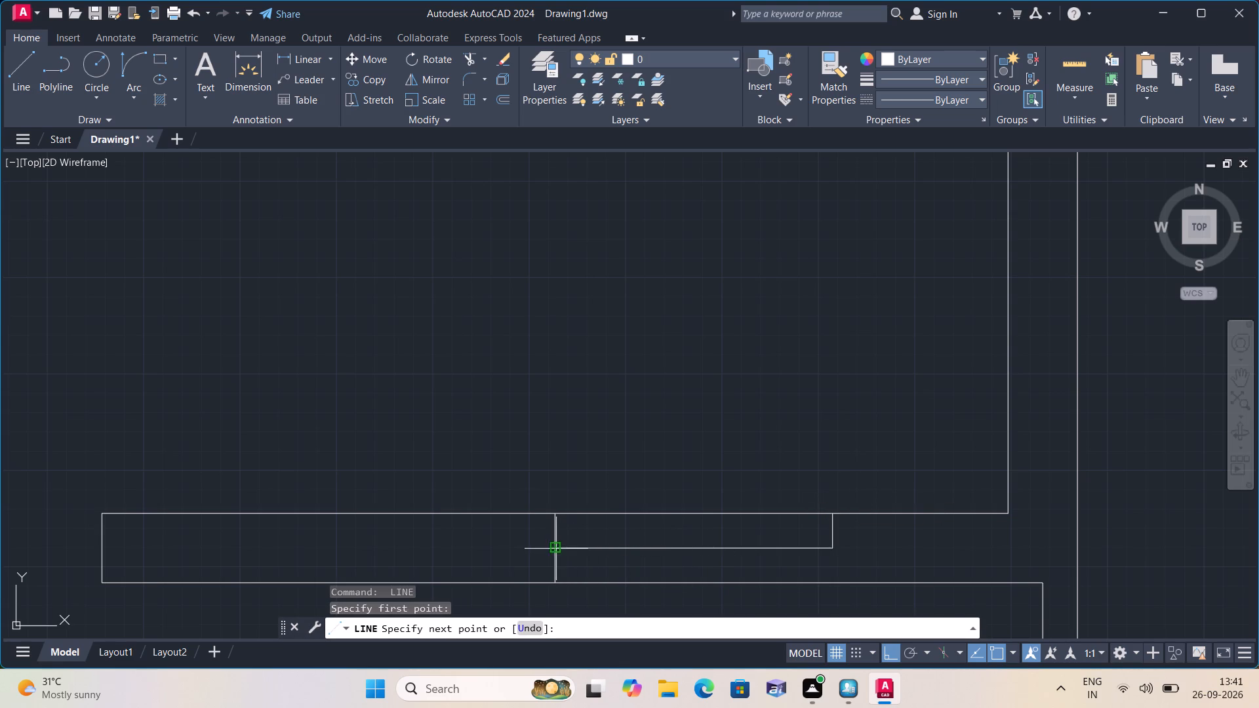
text(3')
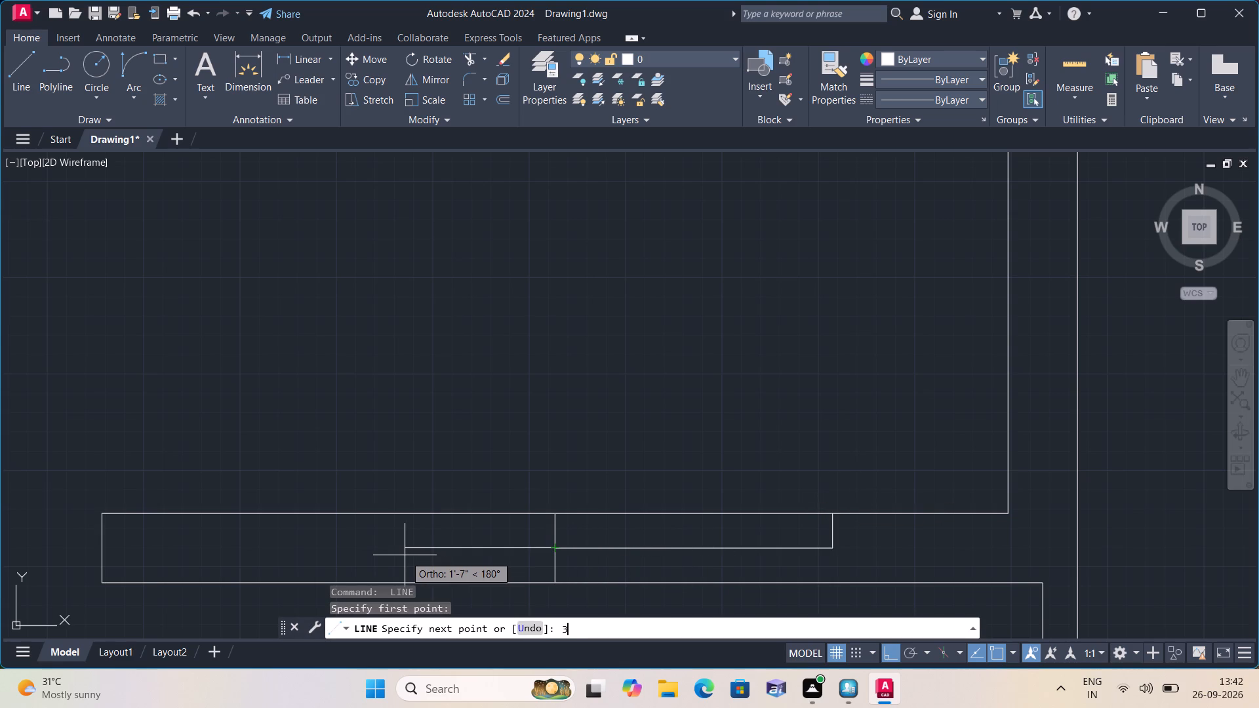
key(space)
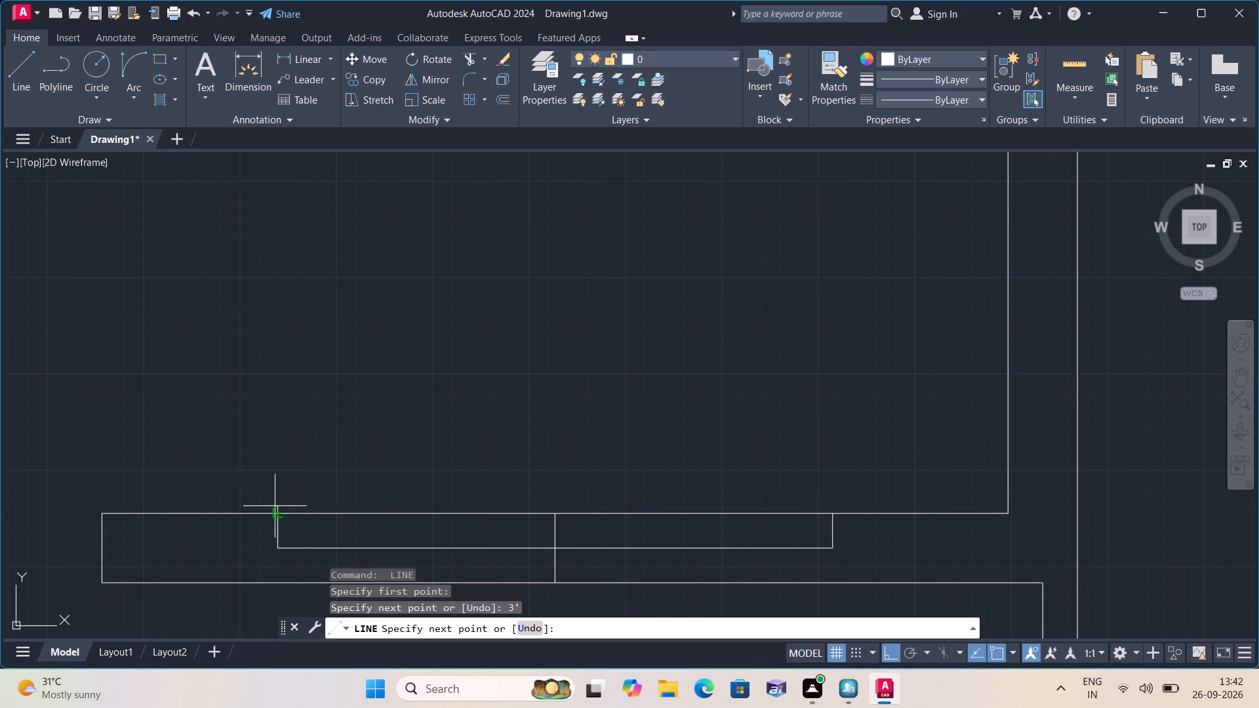
click(274, 511)
key(space)
Extend both edges of the bottom wall's opening with short lines from the guide ends down to the outer wall face.
key(space)
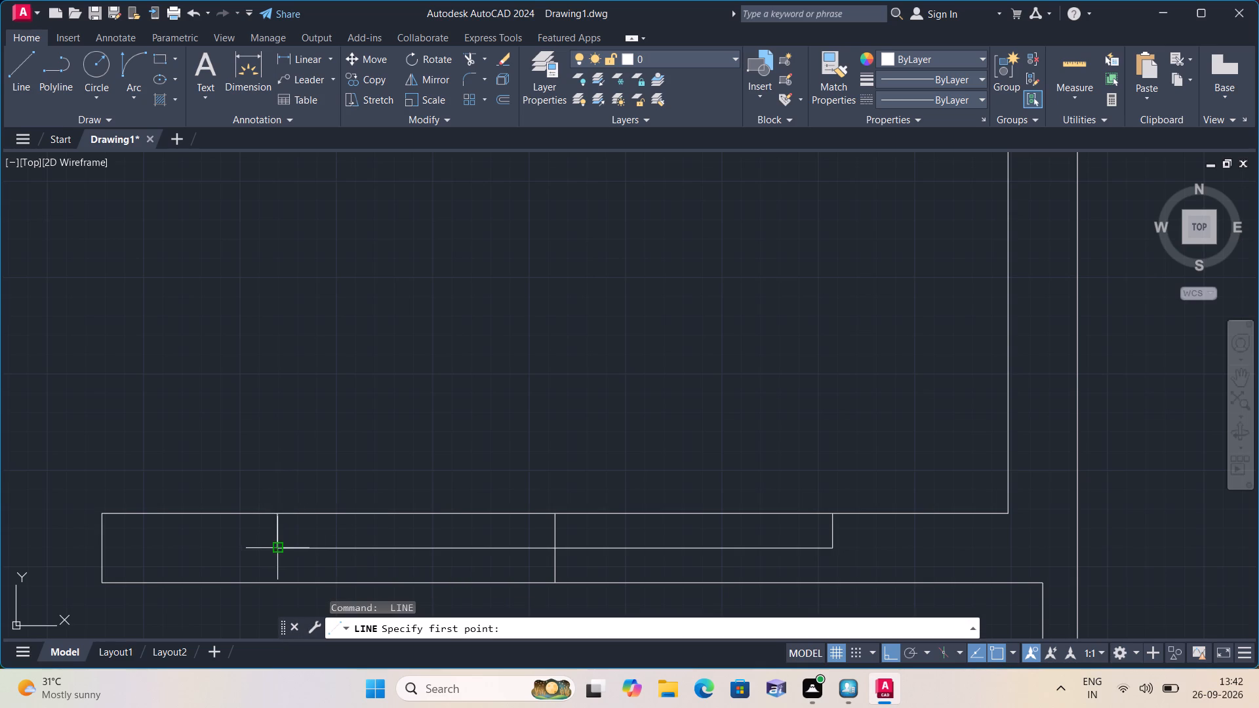
click(276, 545)
click(275, 584)
key(space)
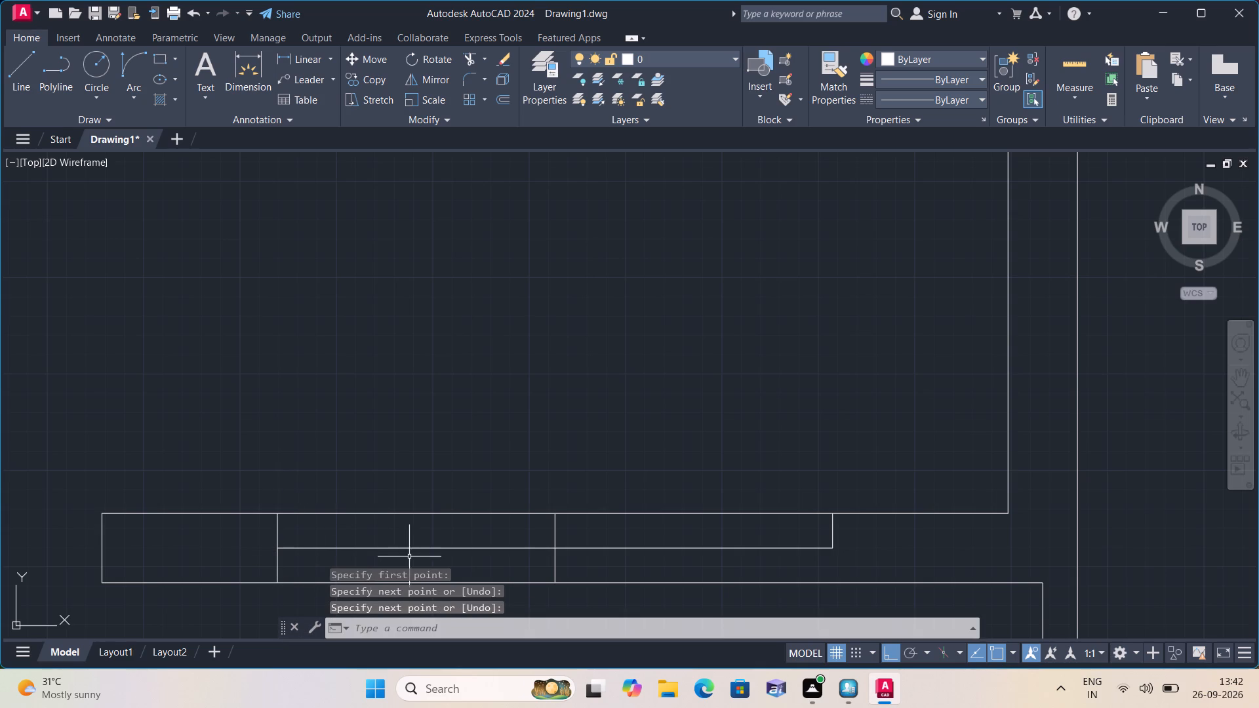
key(space)
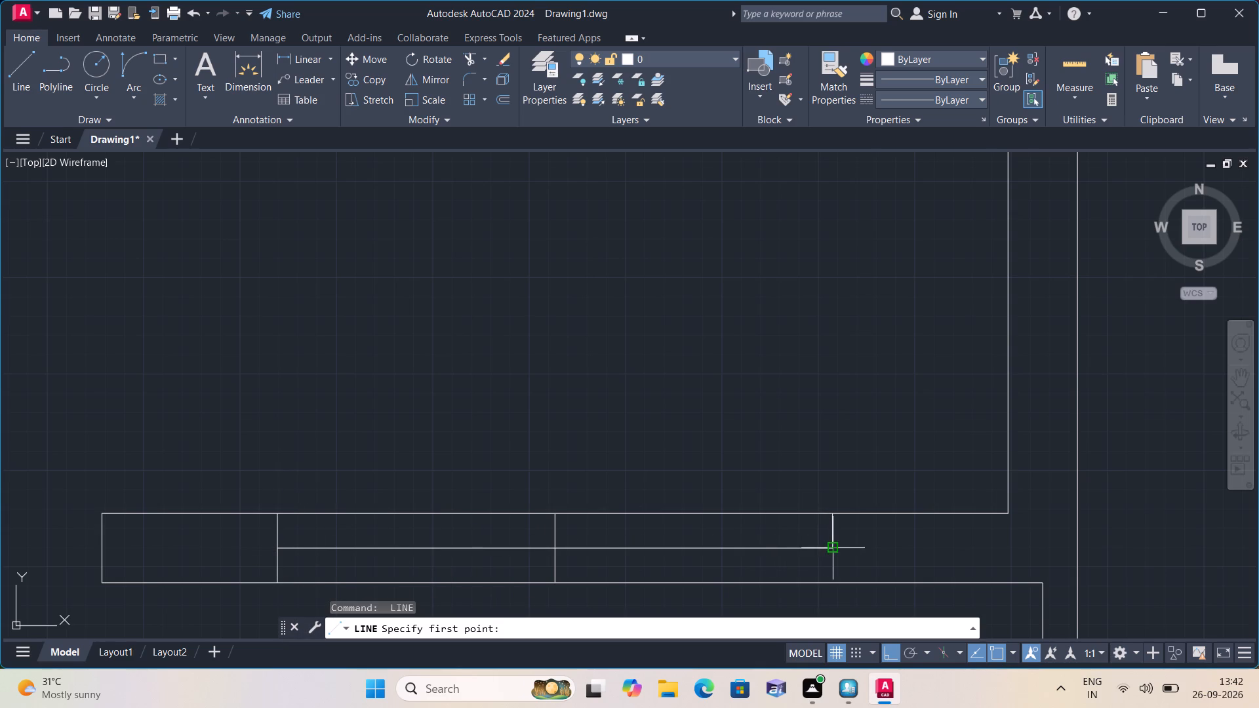
click(833, 549)
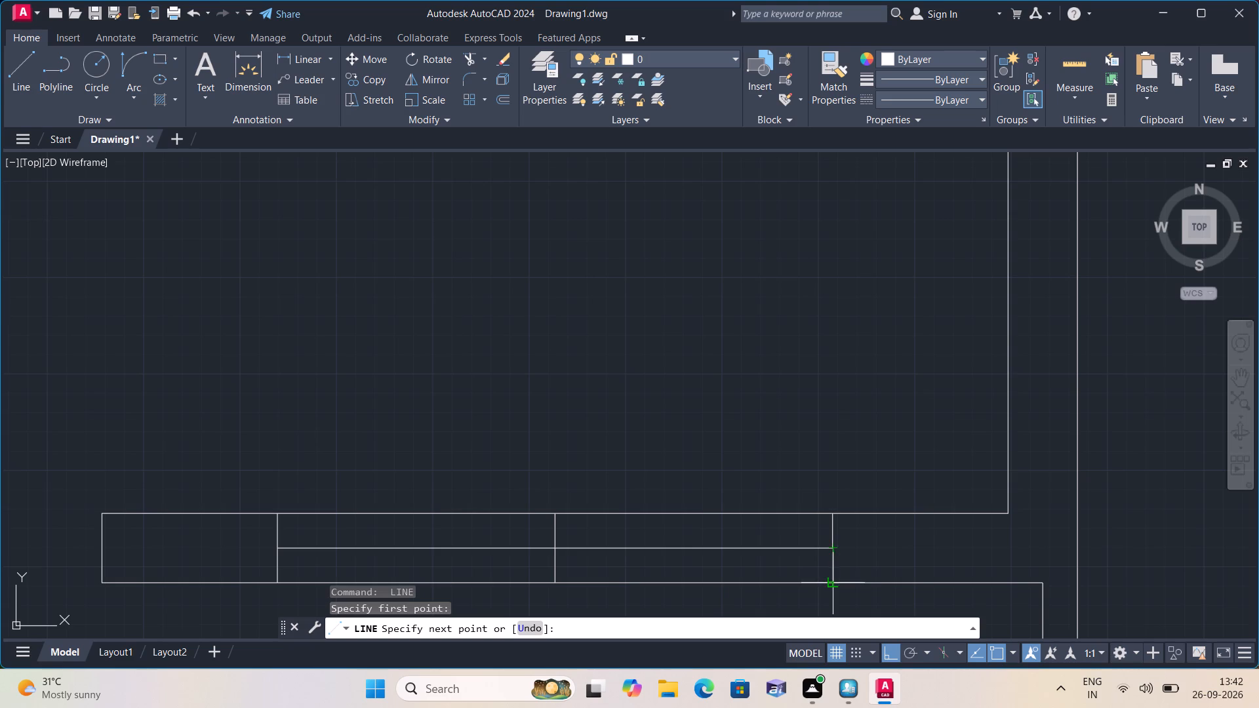
click(836, 584)
key(space)
Delete the midpoint reference line and both 3' guide segments from the lower-right room's bottom wall opening.
scroll(702, 553, up, 2)
middle_drag(639, 551, 758, 435)
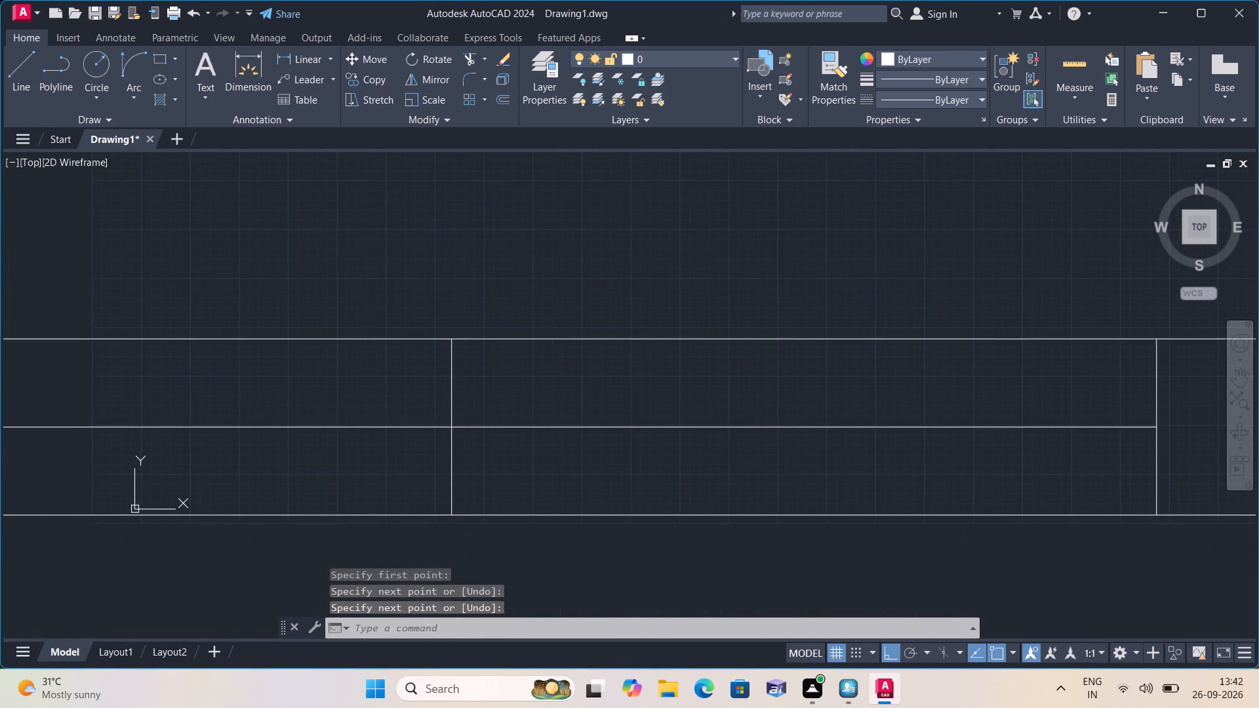
click(708, 469)
click(371, 403)
scroll(371, 403, down, 2)
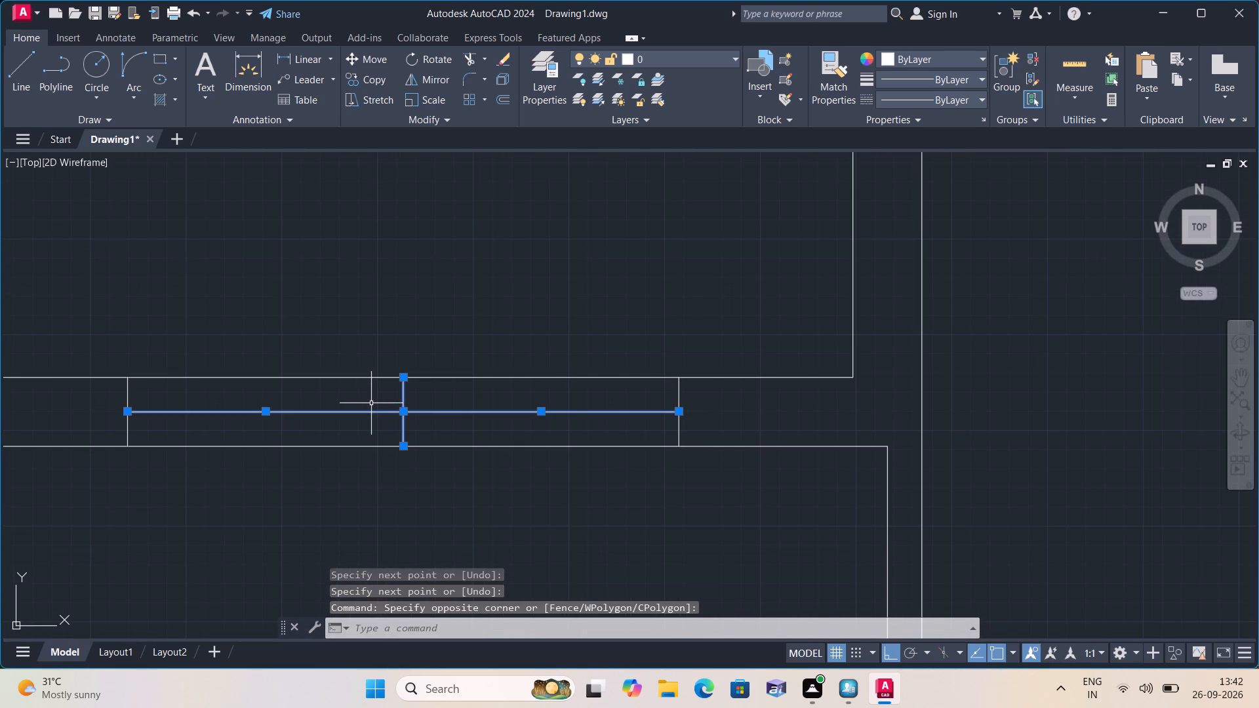
key(Delete)
Look over the whole floor plan and check the openings along its walls.
scroll(495, 354, down, 2)
scroll(407, 282, down, 1)
middle_drag(407, 282, 498, 342)
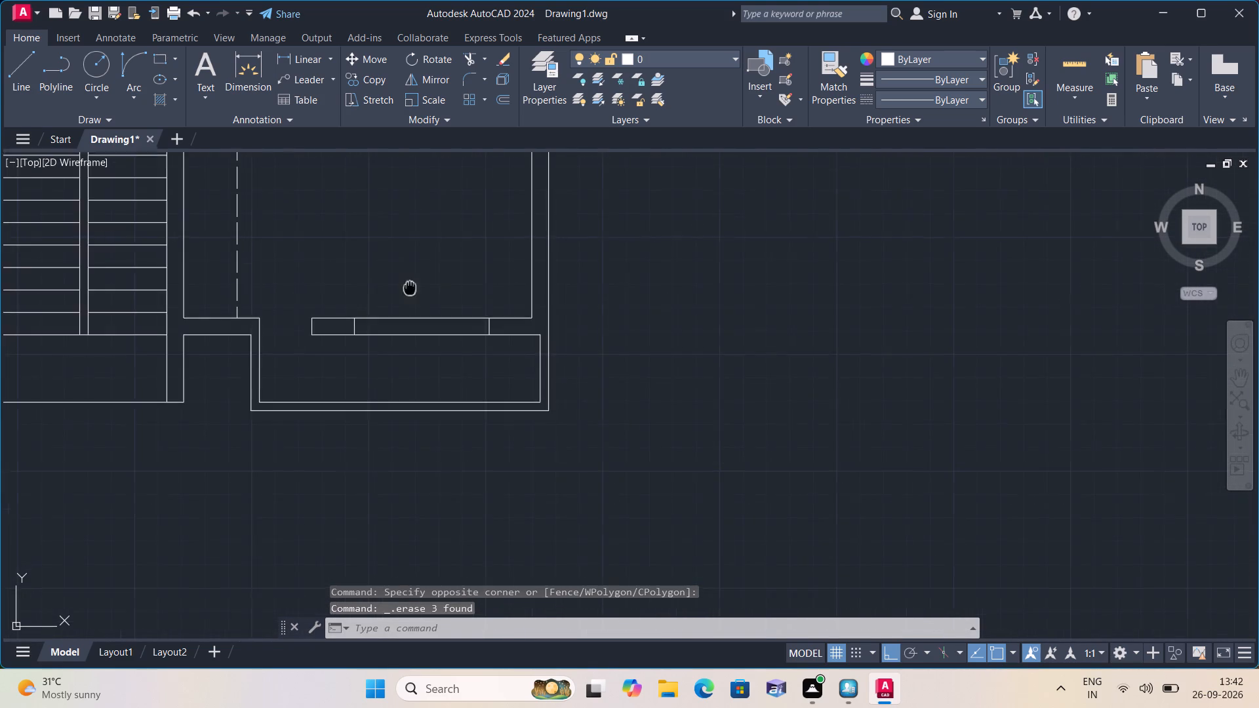
middle_drag(498, 342, 549, 385)
scroll(529, 342, down, 1)
middle_drag(529, 342, 620, 417)
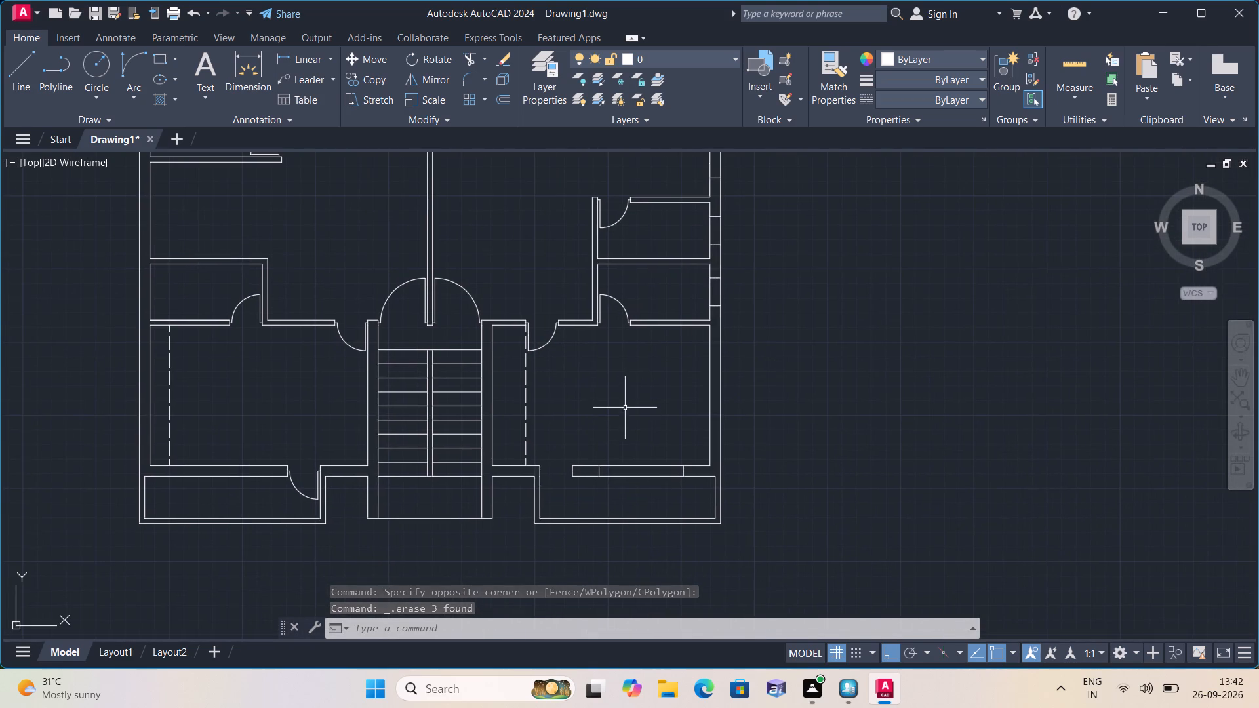
middle_drag(623, 402, 662, 437)
scroll(623, 402, down, 1)
scroll(636, 416, up, 1)
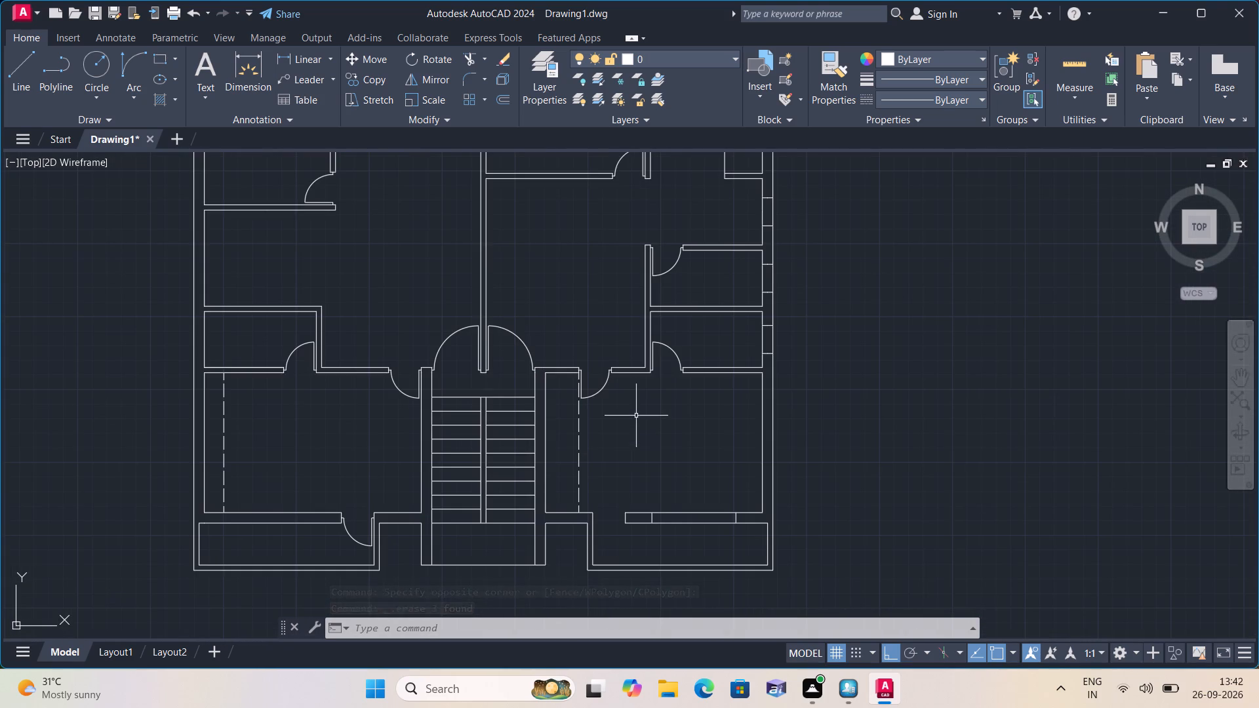
scroll(636, 416, down, 1)
middle_drag(618, 294, 703, 488)
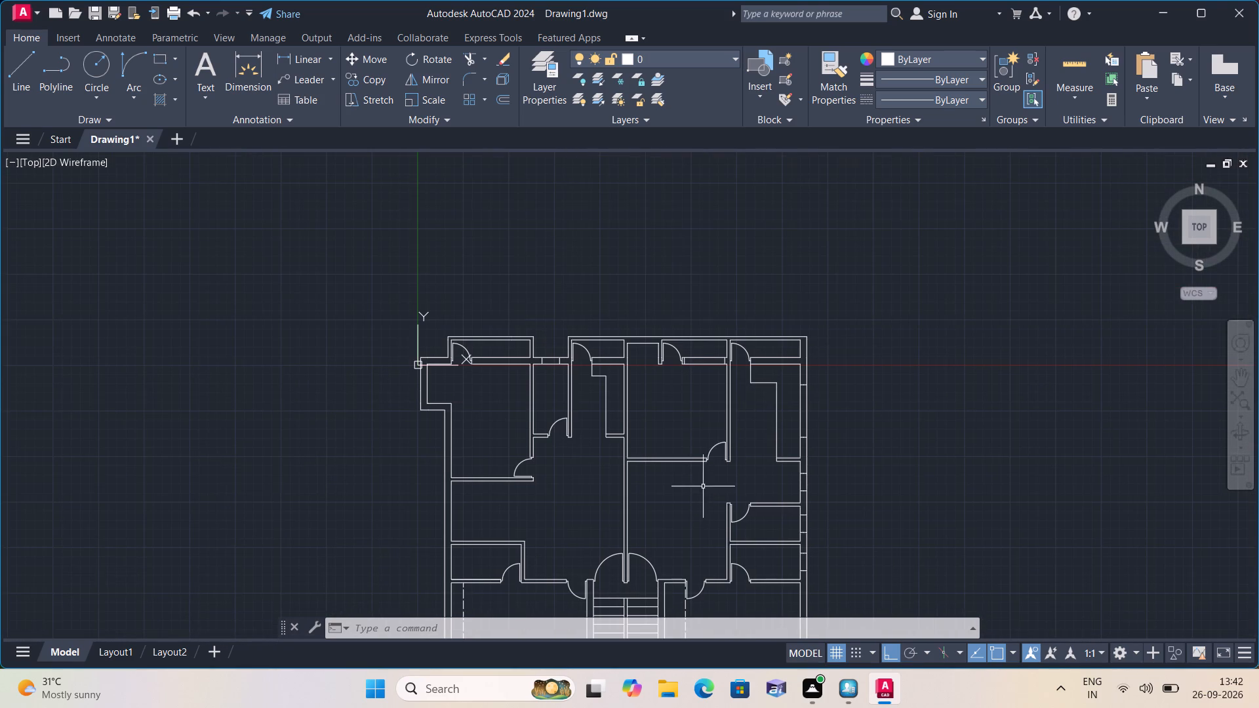
scroll(769, 420, up, 1)
middle_drag(769, 422, 767, 420)
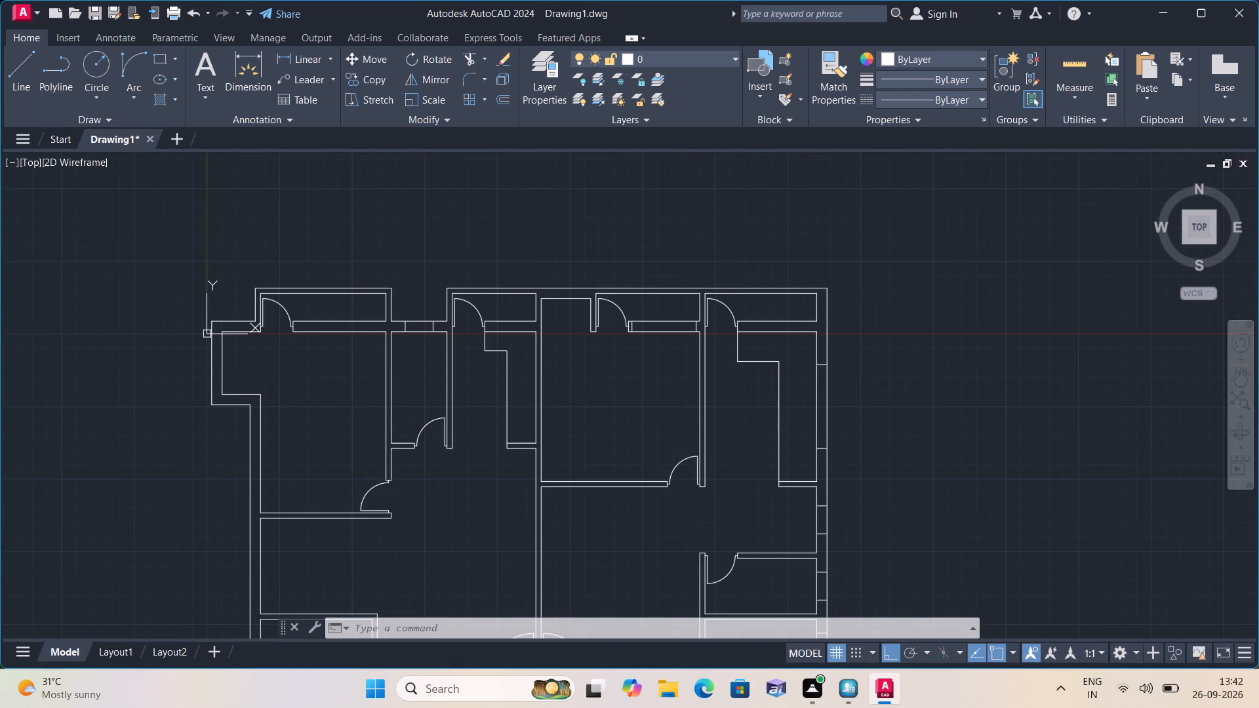
middle_drag(767, 420, 789, 334)
scroll(789, 334, down, 1)
scroll(822, 389, up, 1)
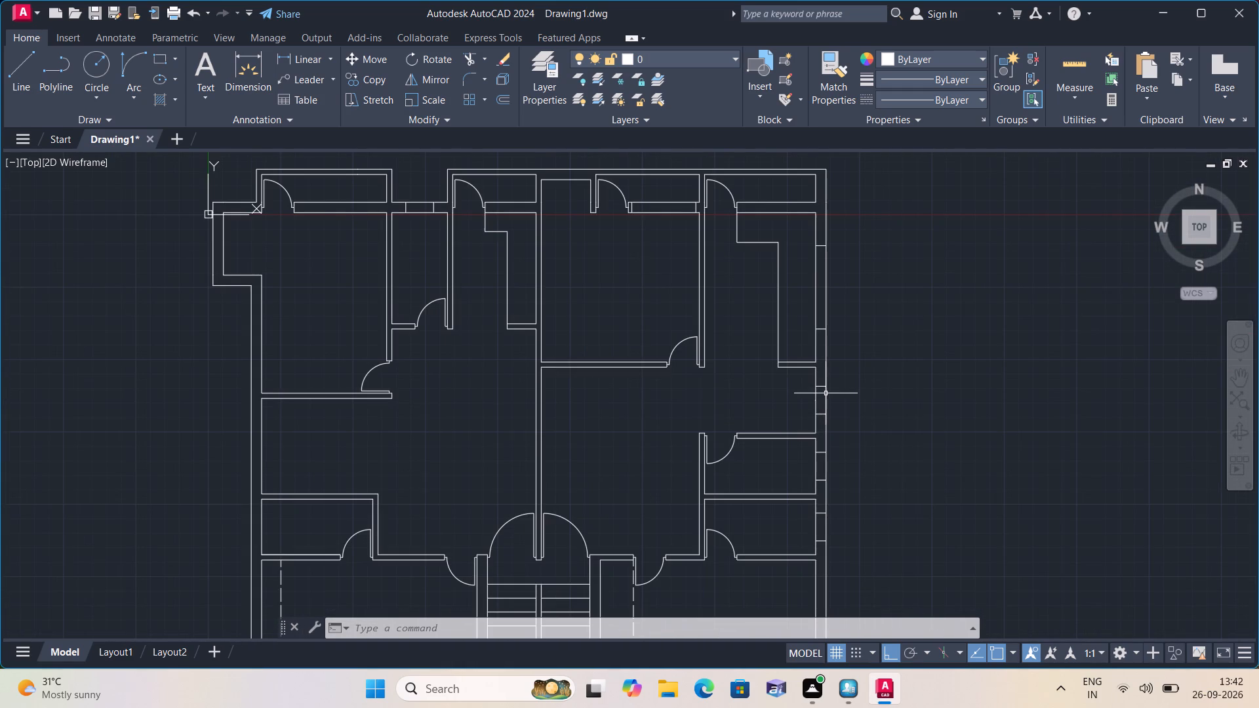
middle_drag(824, 393, 805, 338)
middle_drag(793, 408, 796, 342)
scroll(793, 372, down, 1)
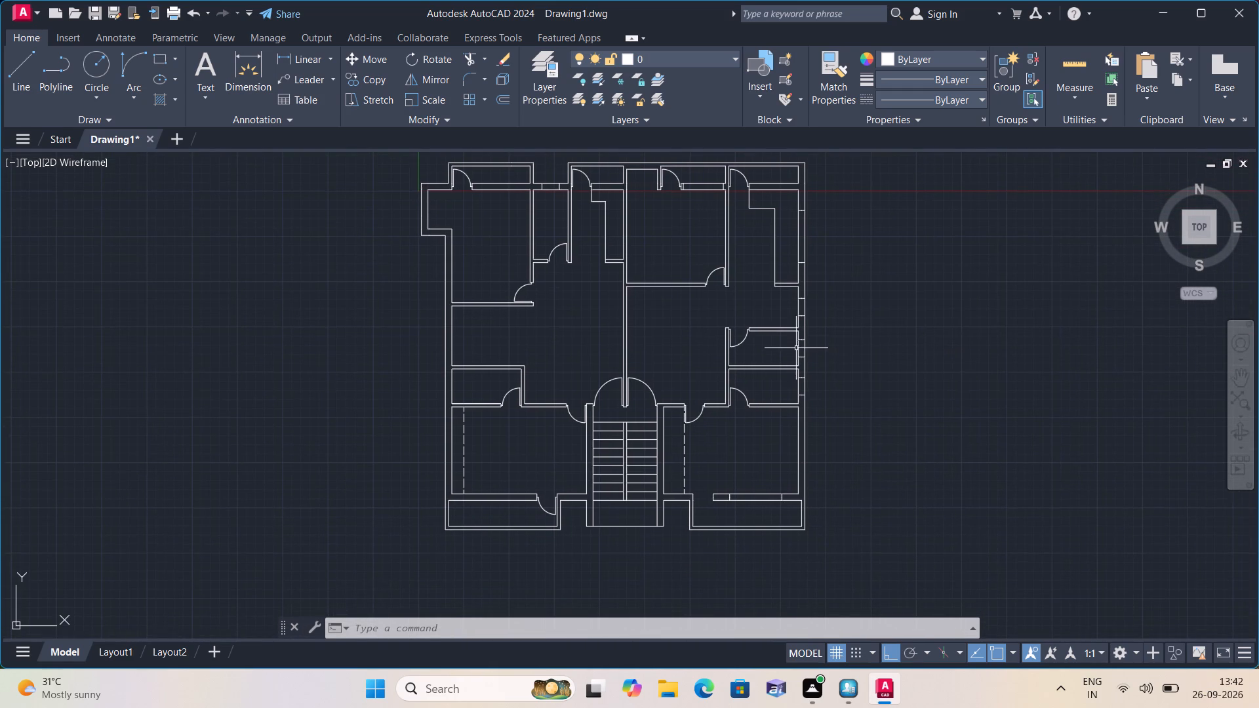
scroll(814, 473, up, 1)
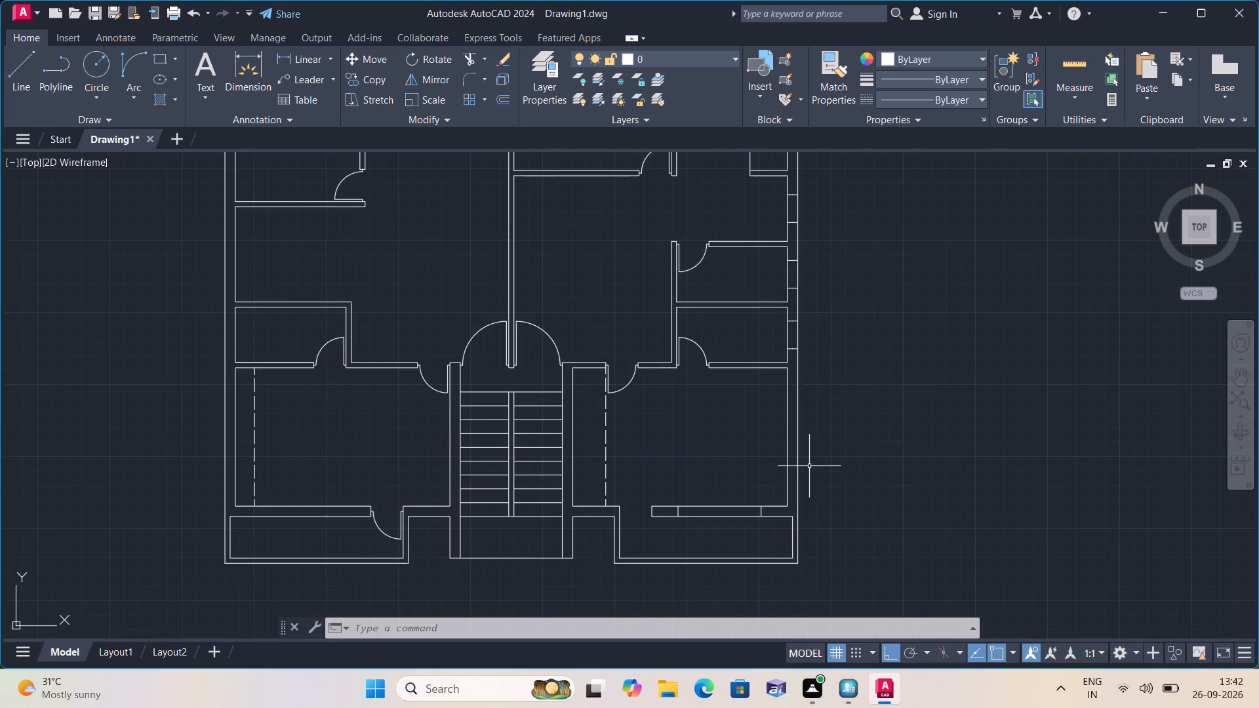
middle_click(884, 406)
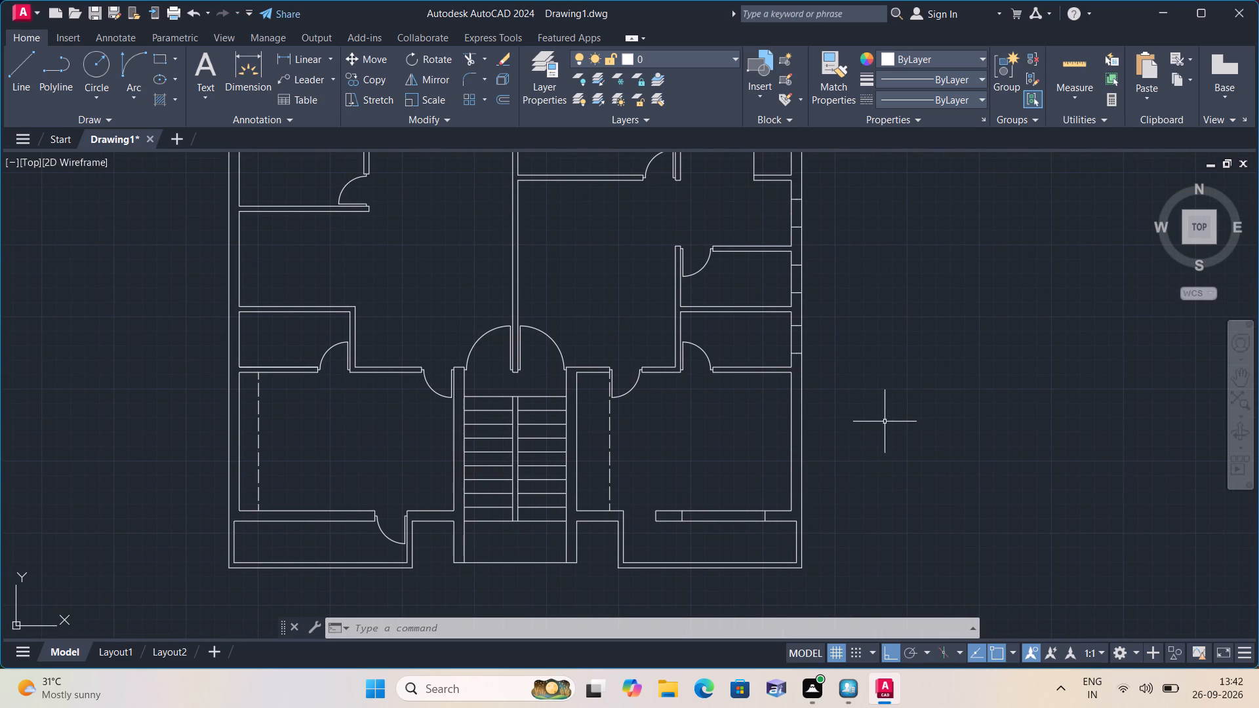
Draw a reference line across the right outer wall of the lower-right room at the inner wall face's midpoint.
text(l)
key(space)
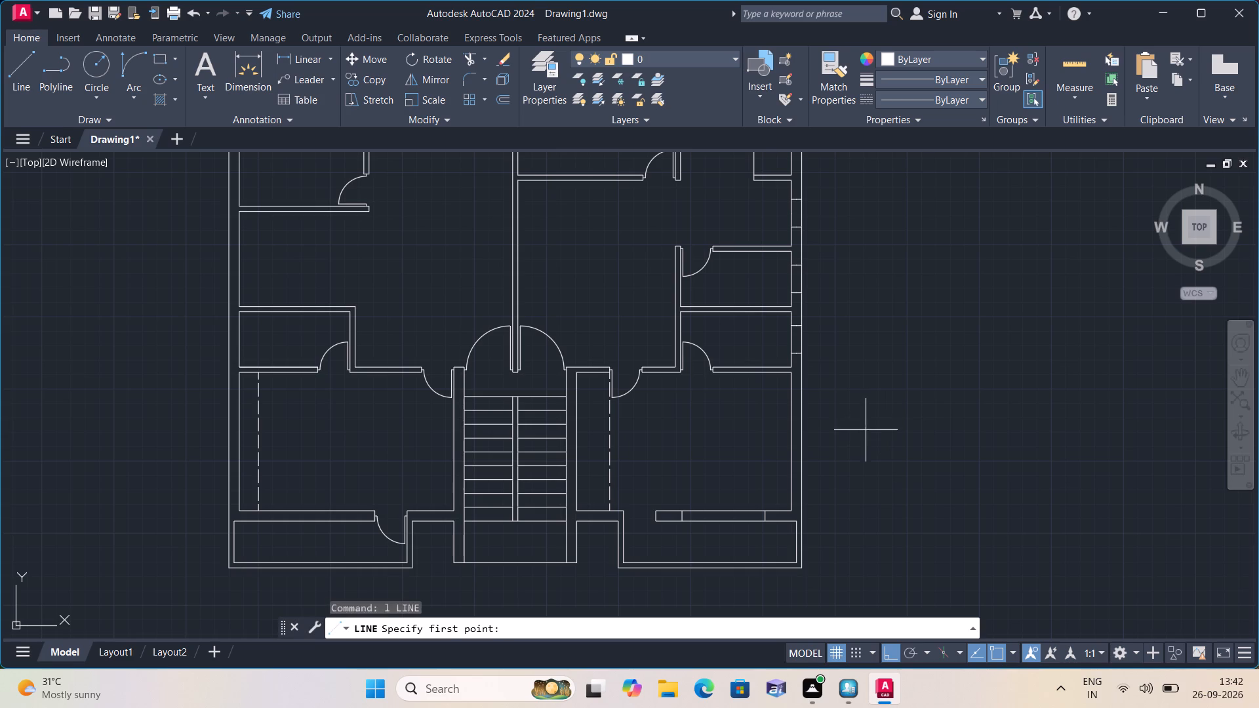
scroll(762, 397, up, 1)
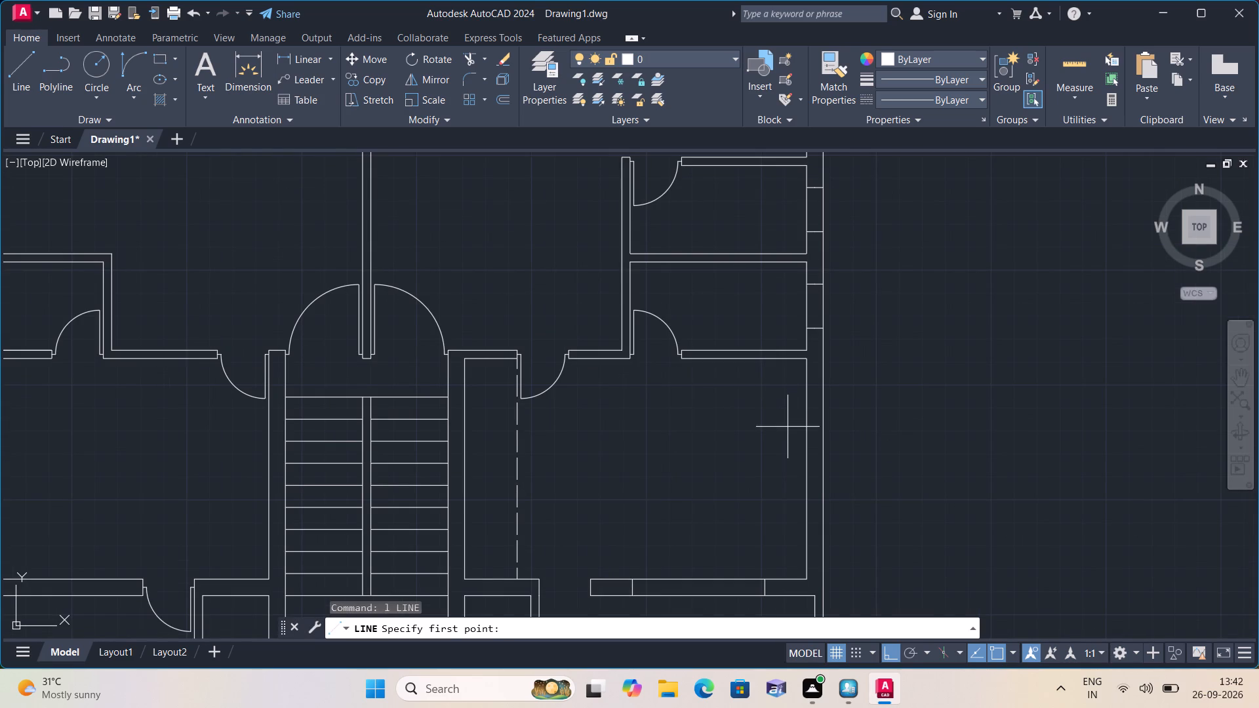
click(808, 464)
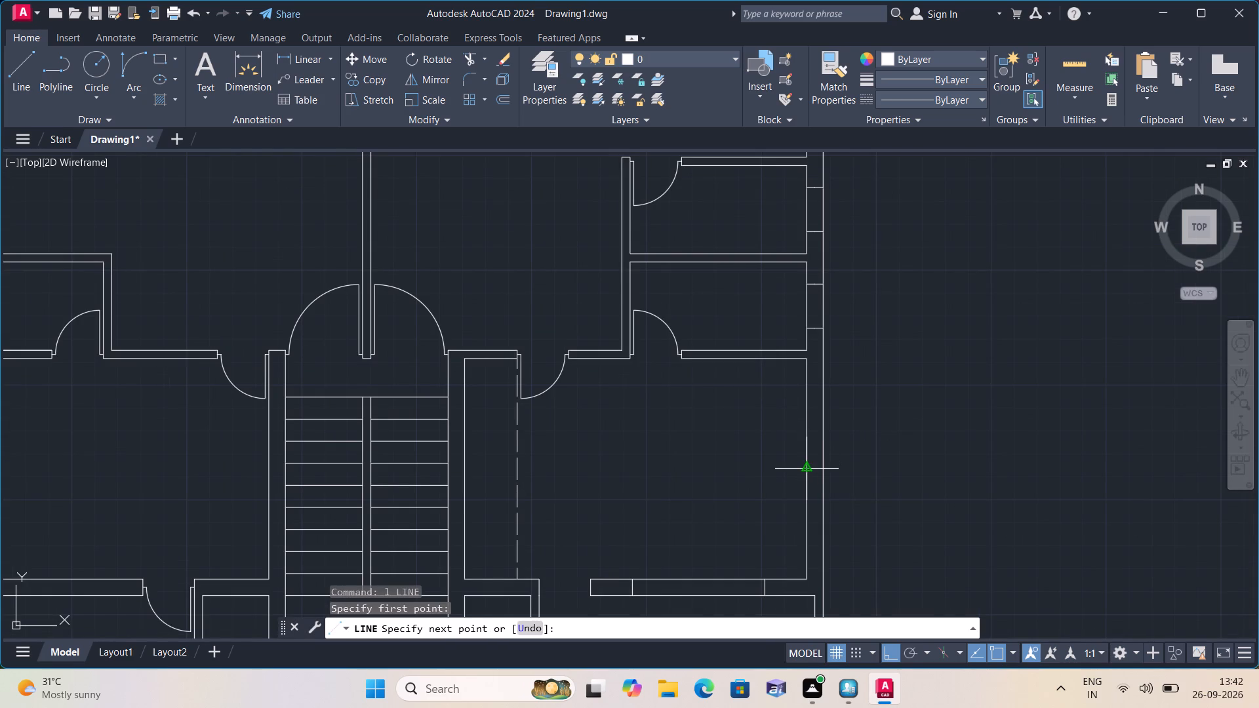
click(821, 466)
key(space)
Draw a 3' guide segment upward from the right wall's reference line midpoint and a line from its end to the outer wall face.
scroll(812, 460, up, 1)
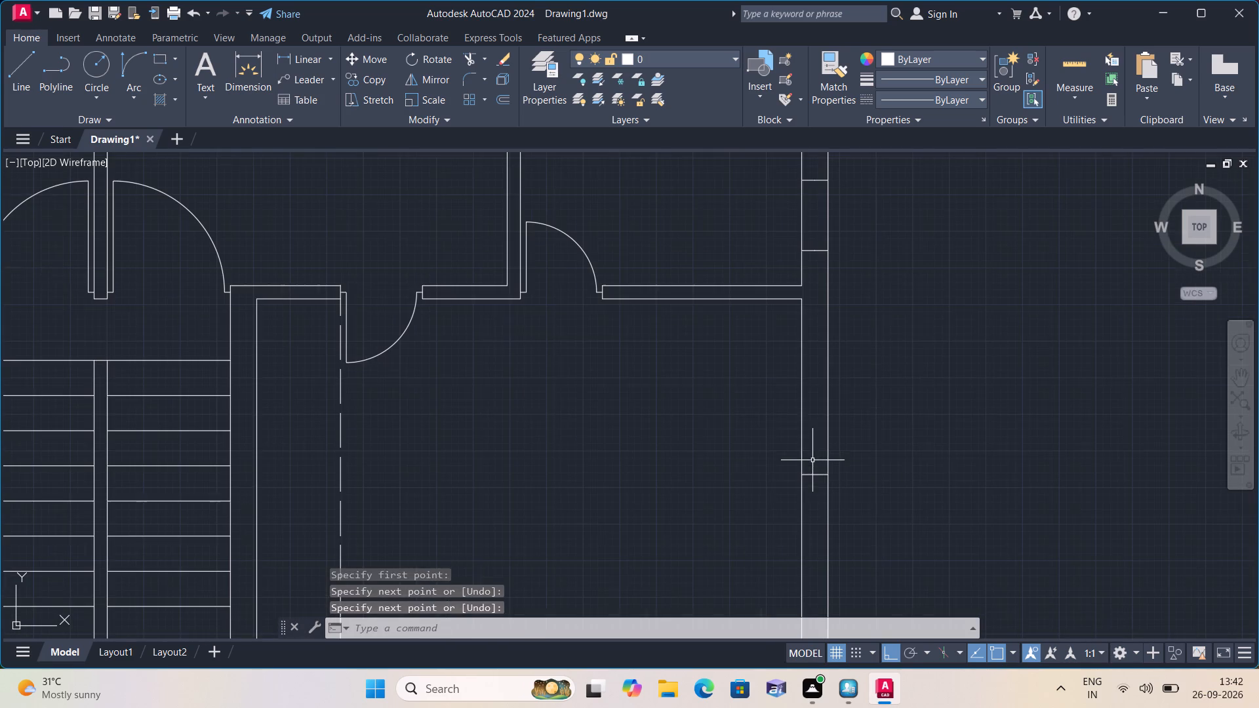
key(space)
click(815, 471)
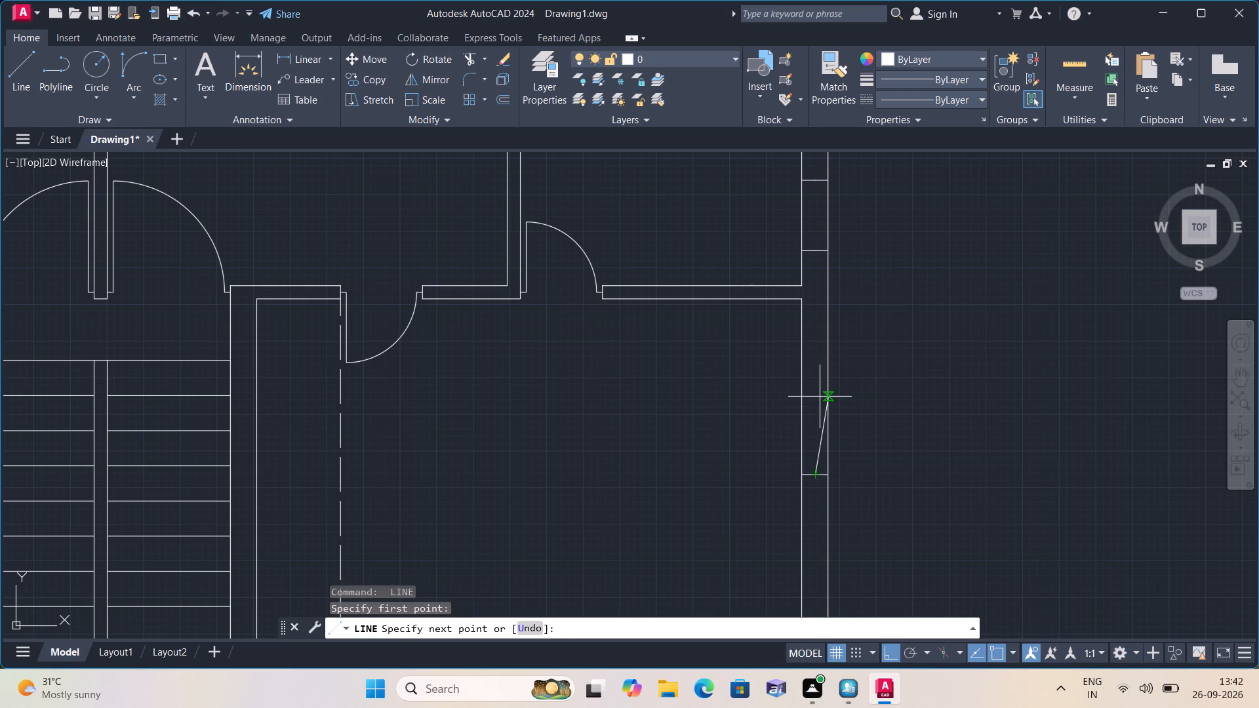
text(3')
key(space)
click(829, 368)
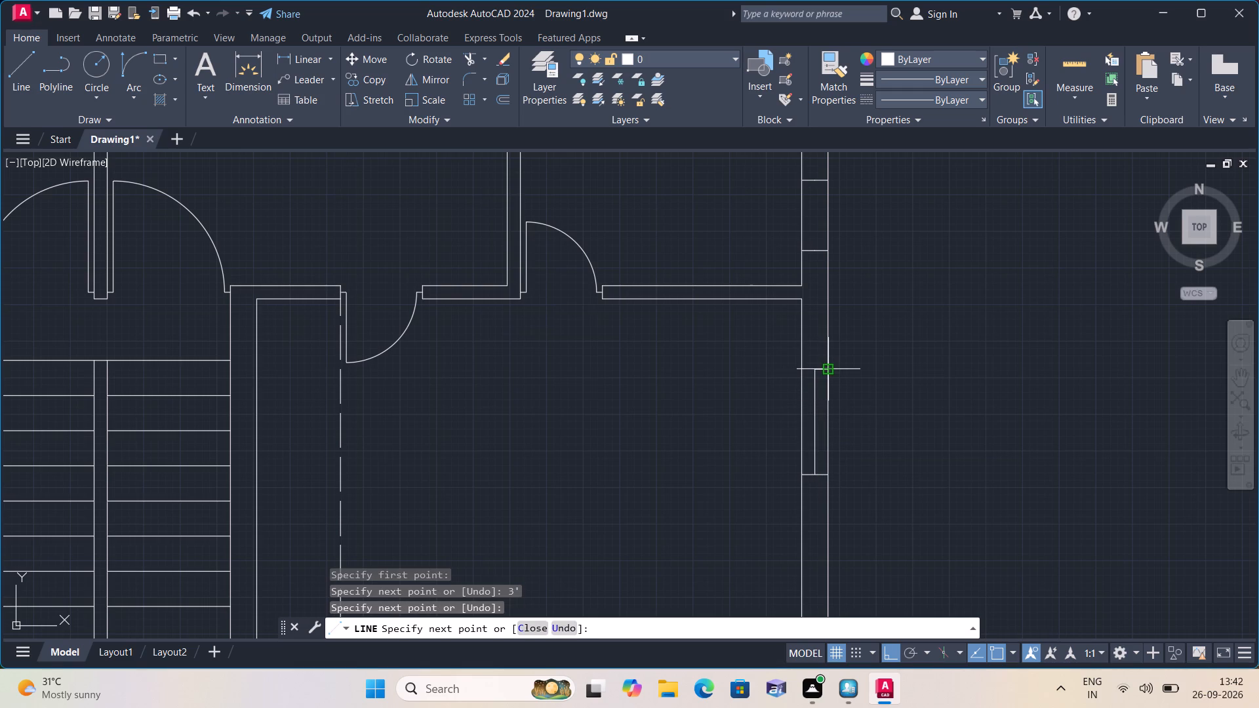
middle_drag(879, 429, 863, 309)
key(space)
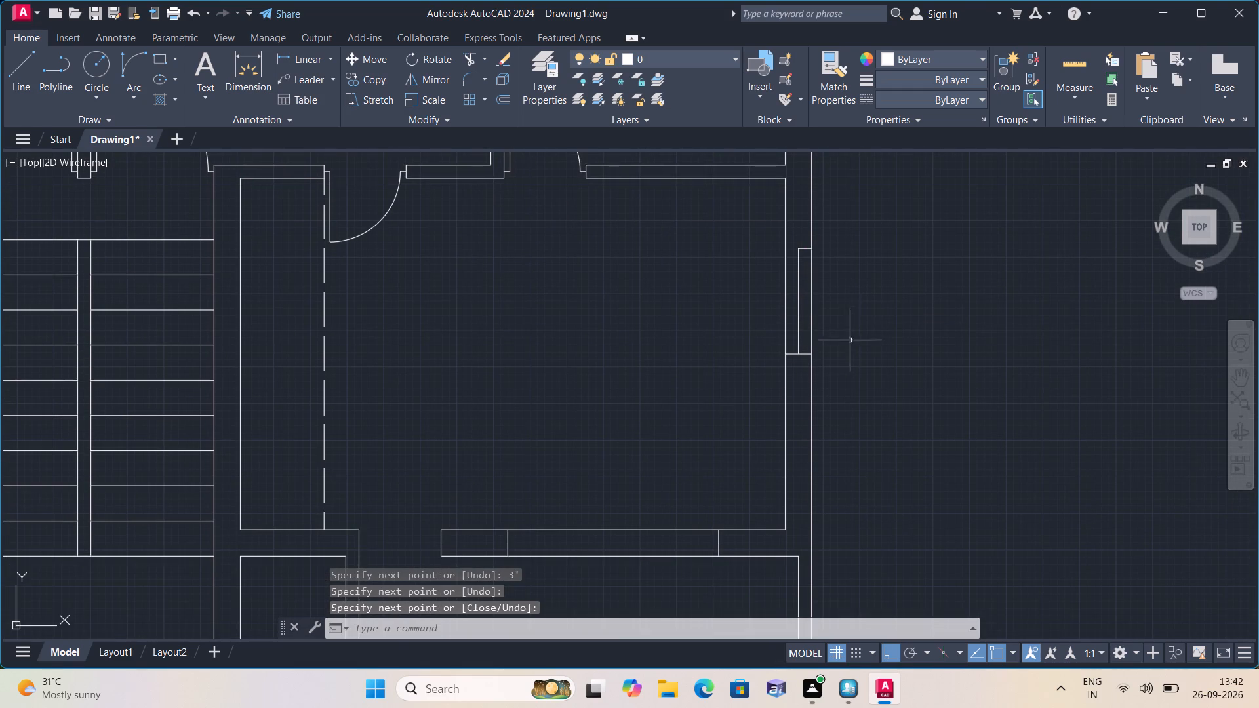
Draw a 3' guide segment downward from the right wall's reference line midpoint and a line from its end to the outer wall face.
key(space)
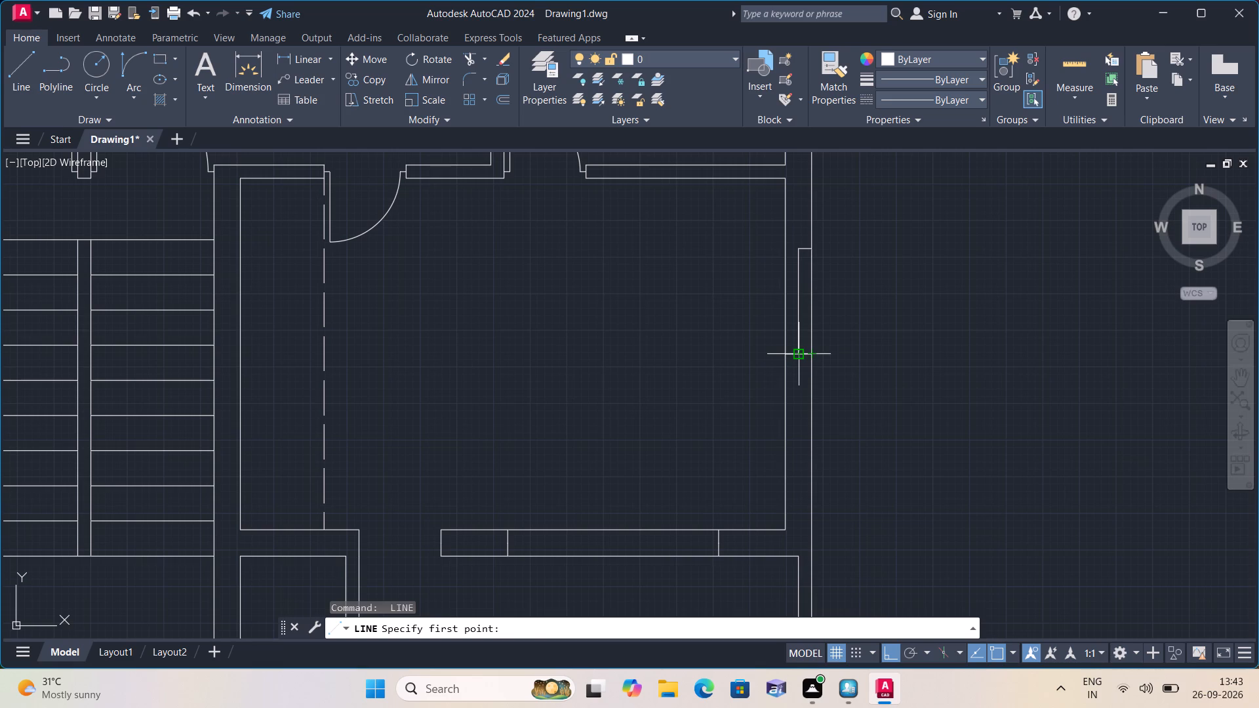
click(797, 352)
text(3')
key(space)
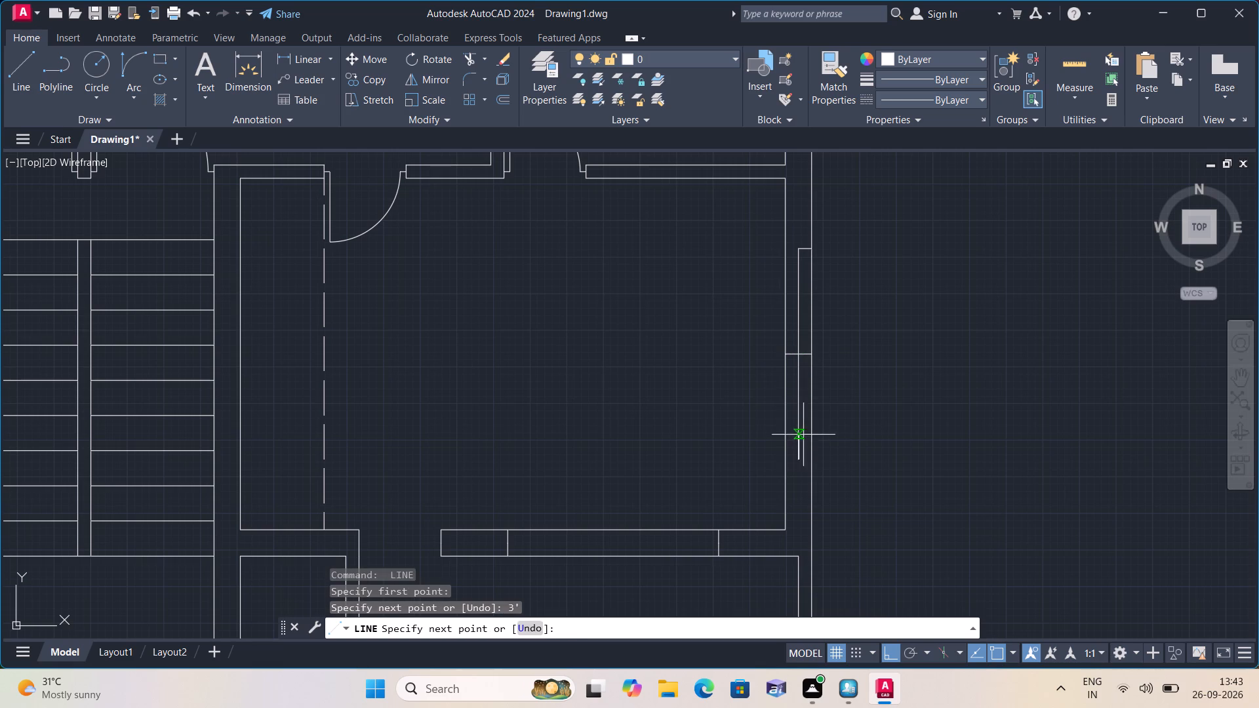
click(815, 456)
key(space)
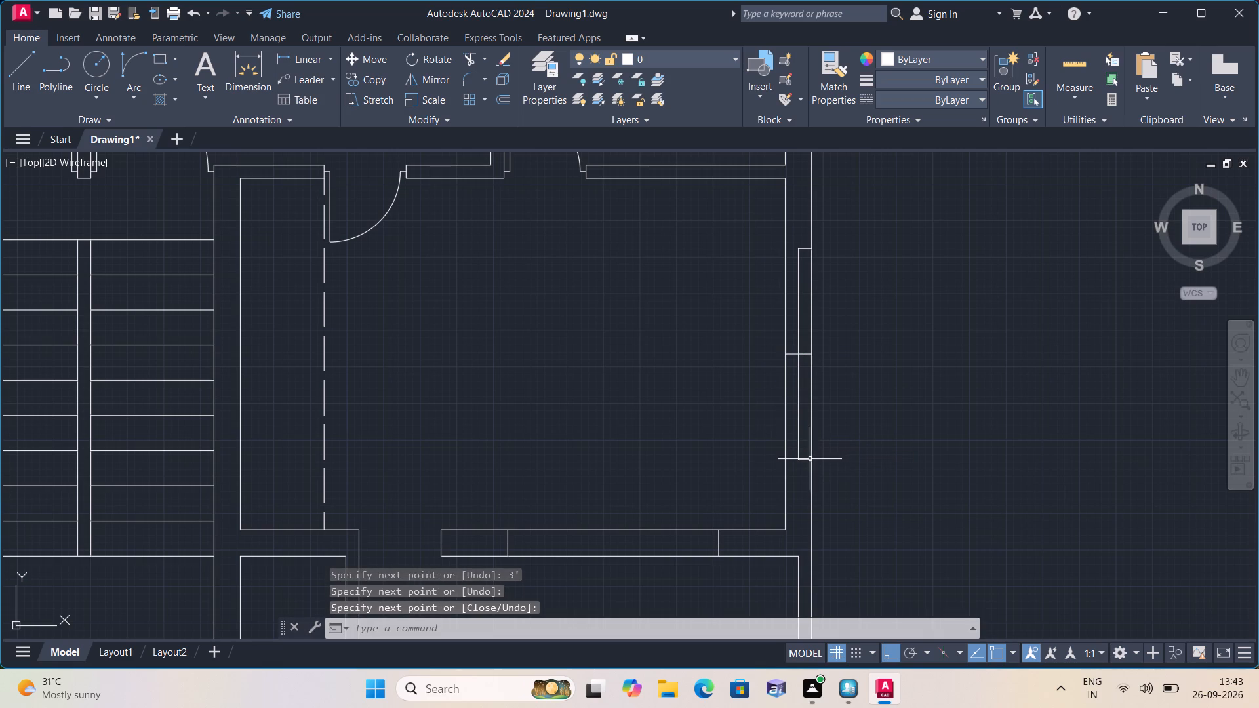
Draw lines from both ends of the right wall's guide segments to the inner wall face, completing the opening's two jambs.
key(space)
scroll(802, 460, up, 1)
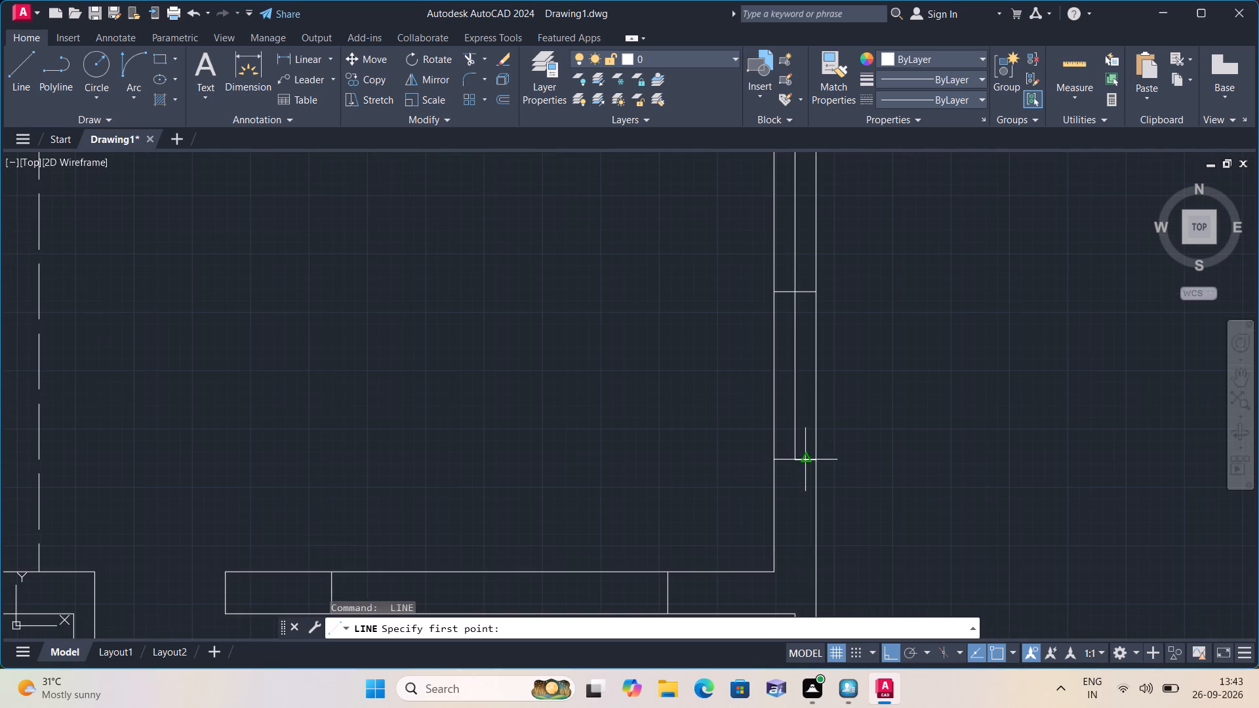
click(795, 456)
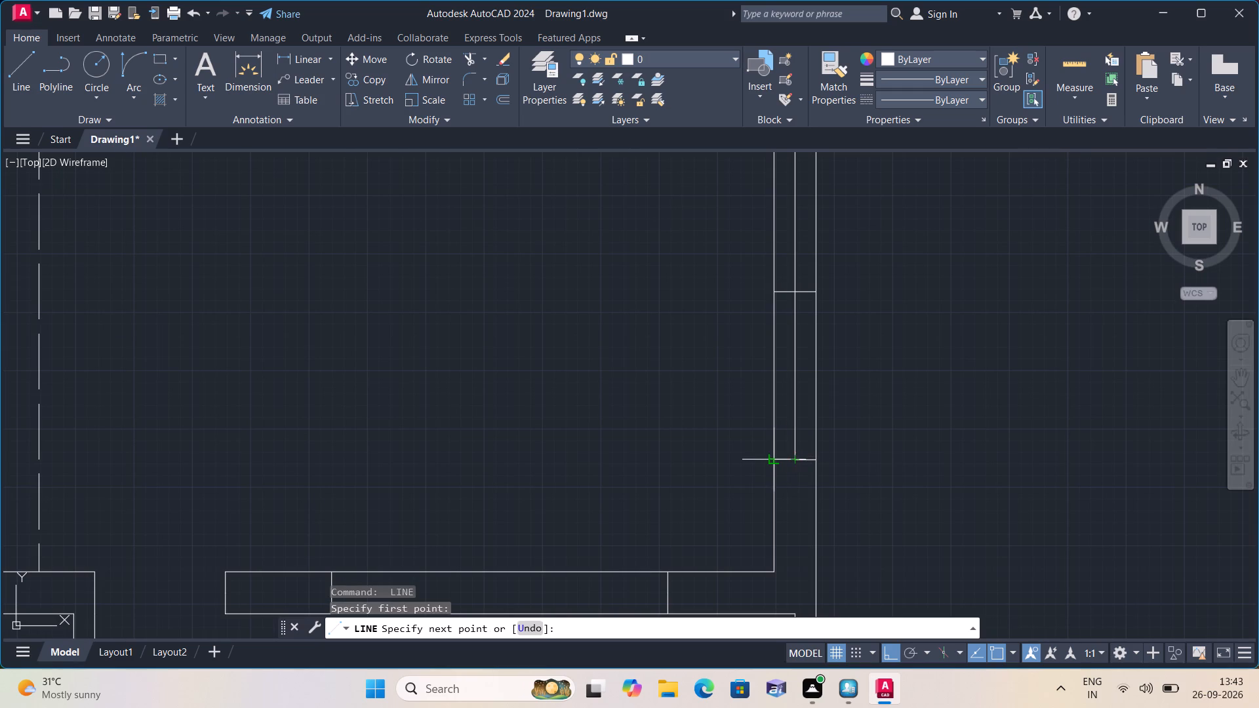
click(774, 455)
key(space)
middle_drag(795, 282, 801, 393)
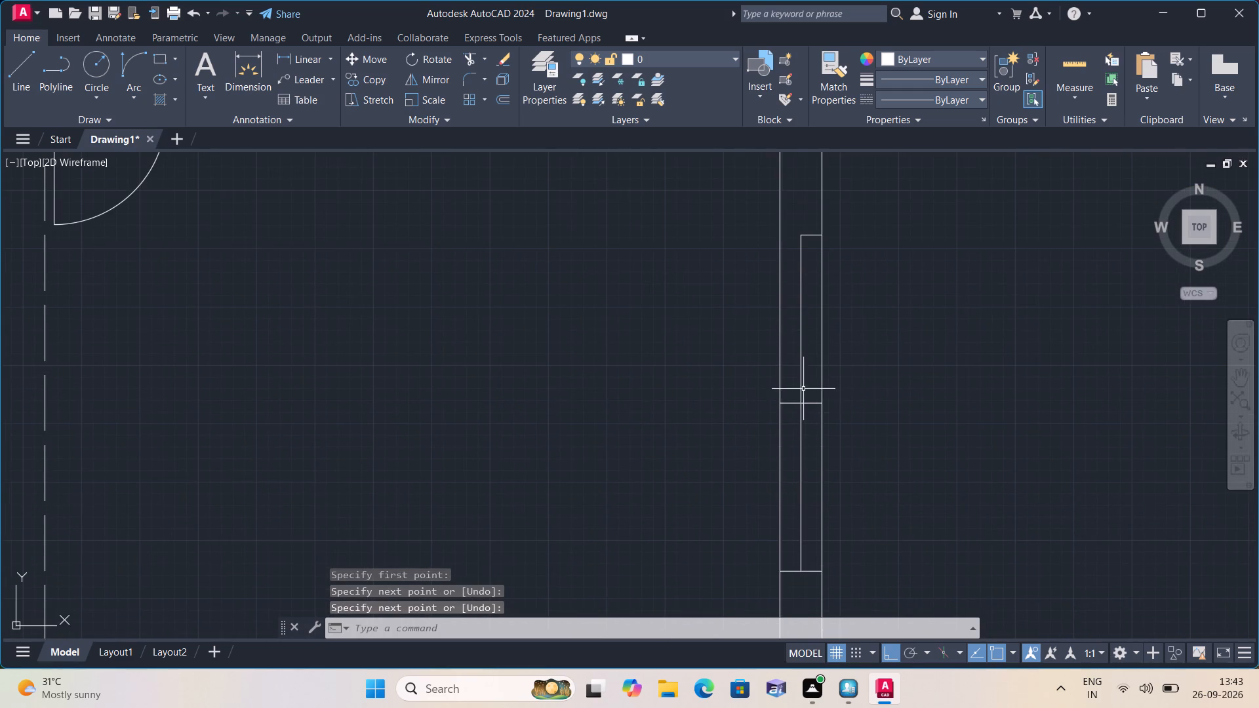
key(space)
click(798, 230)
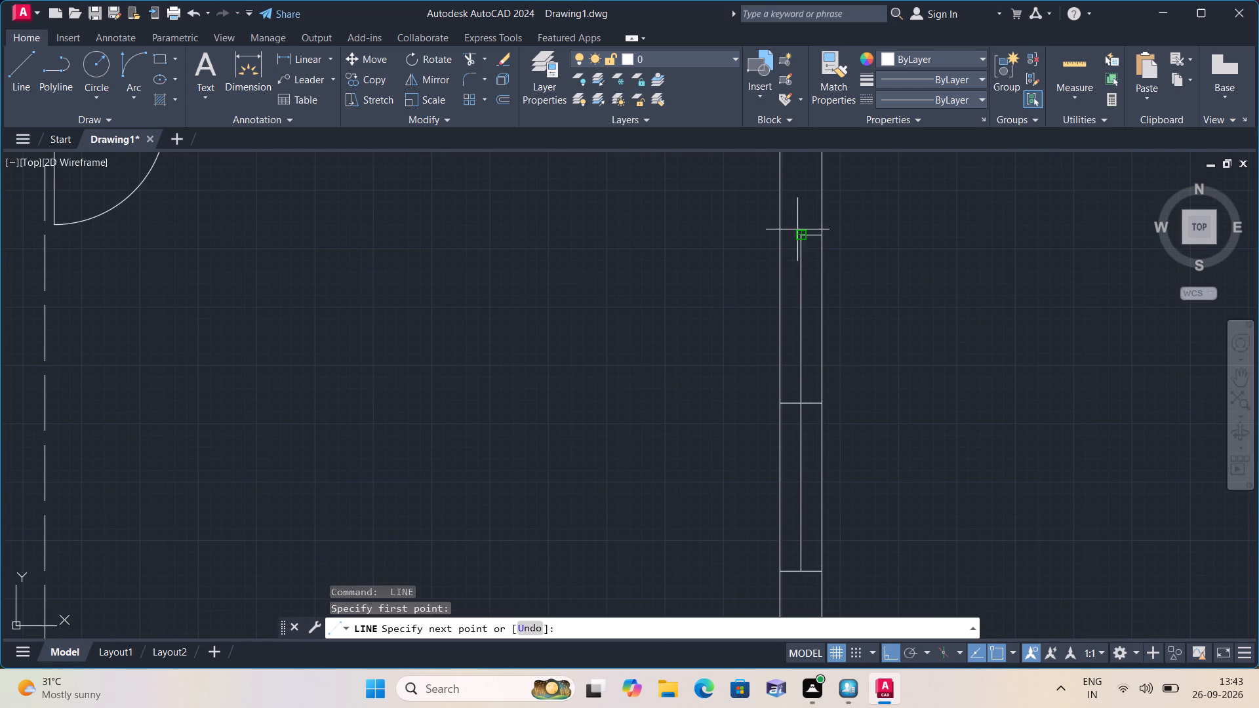
click(782, 235)
key(space)
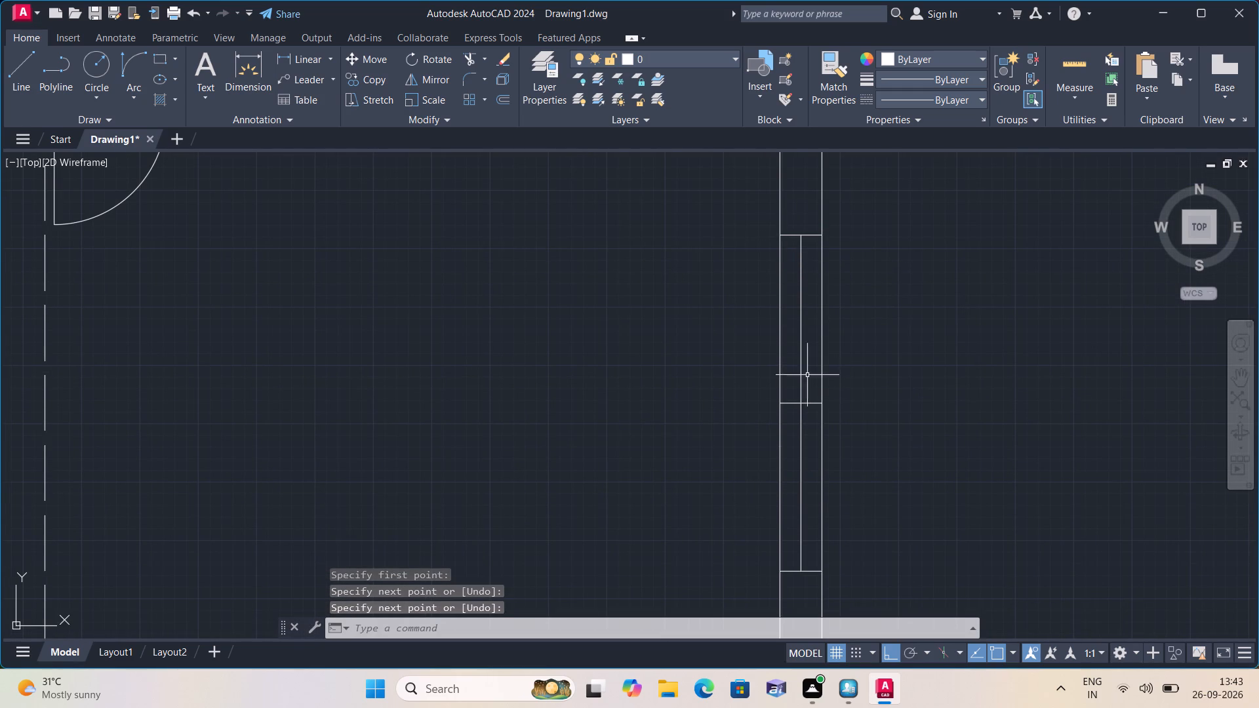
Erase the centre reference line and the two 3' guide segments inside the lower-right room's right wall opening.
scroll(812, 392, up, 2)
click(793, 442)
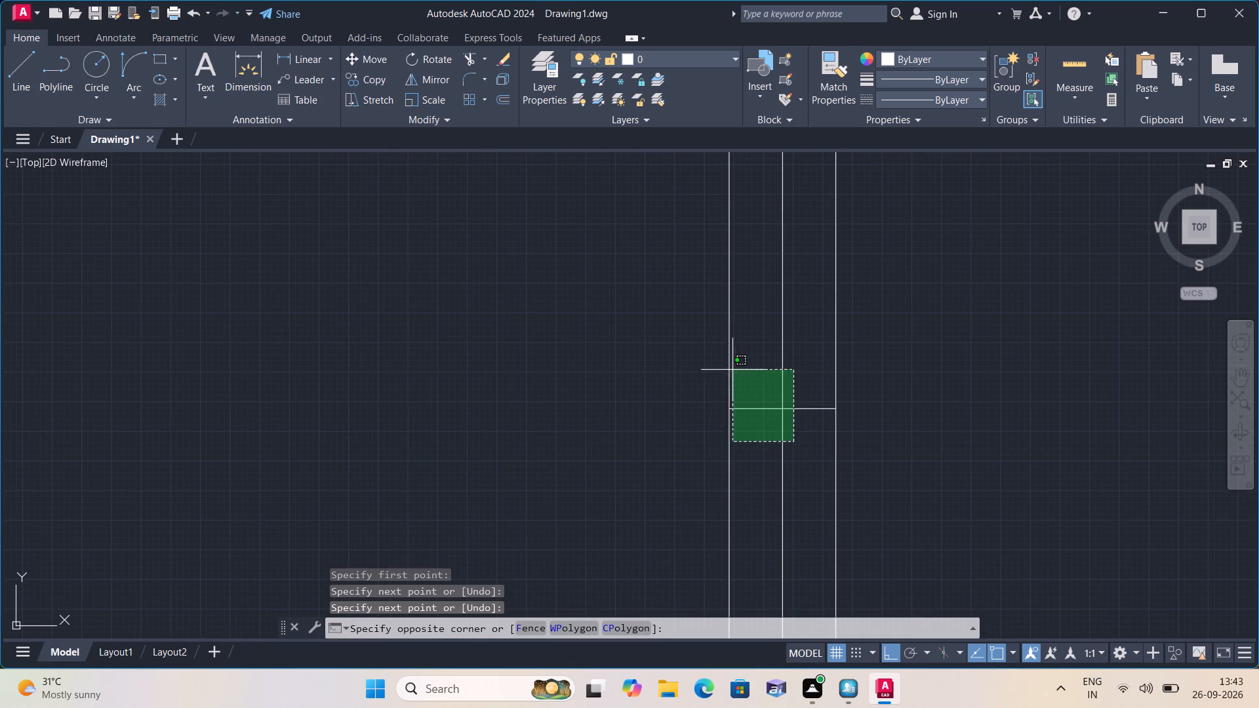
click(745, 375)
scroll(745, 375, down, 2)
key(Delete)
Draw a reference line across the lower-left room's bottom wall at the midpoint of the wall section beside the door.
scroll(745, 375, down, 1)
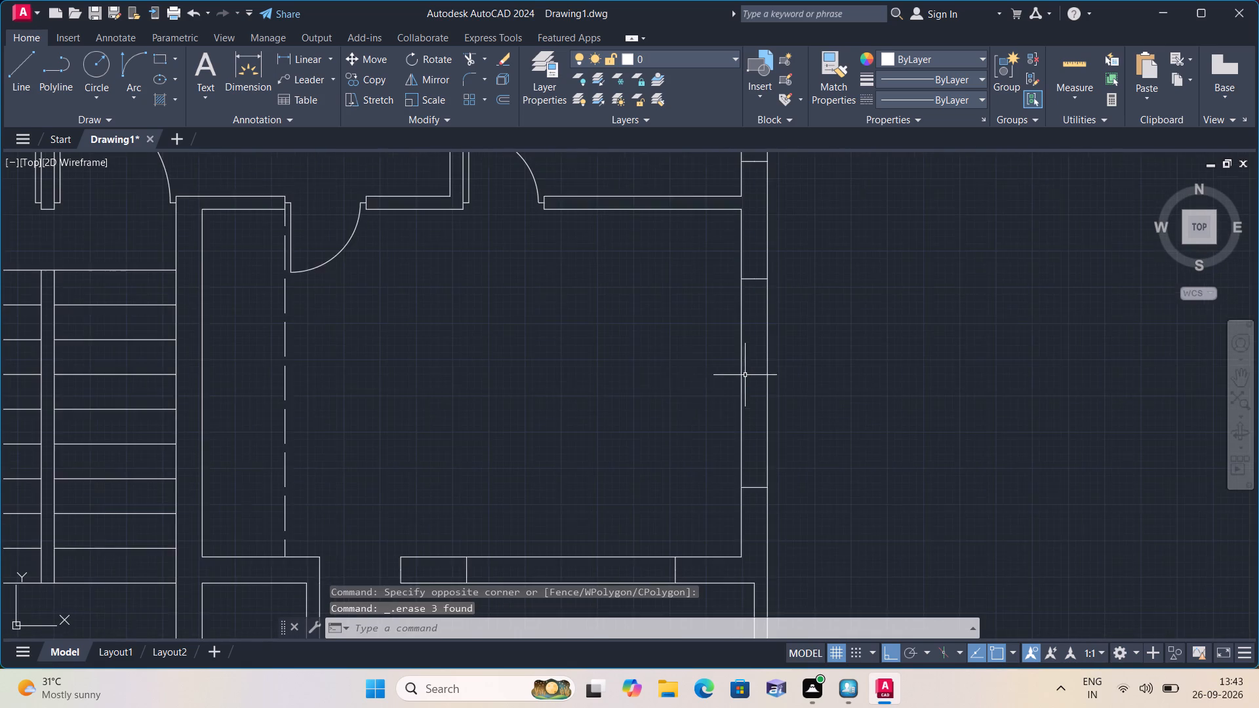
scroll(711, 382, down, 1)
middle_drag(562, 387, 712, 411)
scroll(562, 387, down, 1)
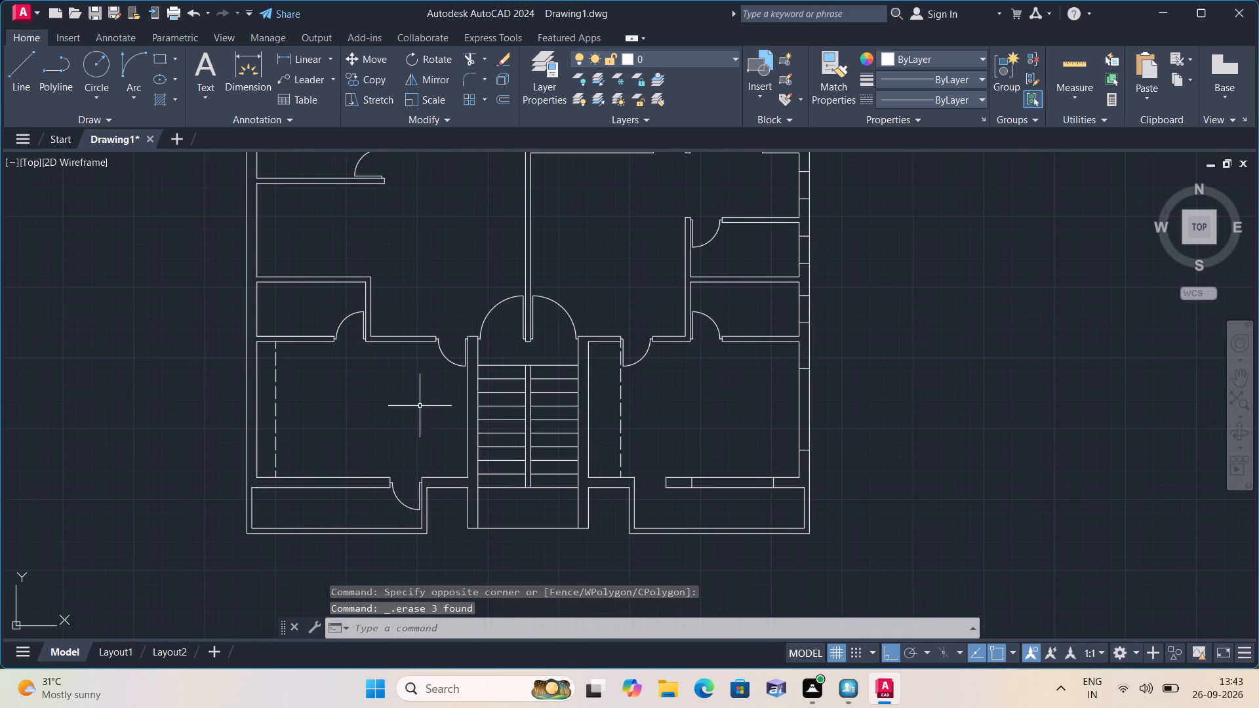
middle_drag(414, 404, 695, 430)
key(l)
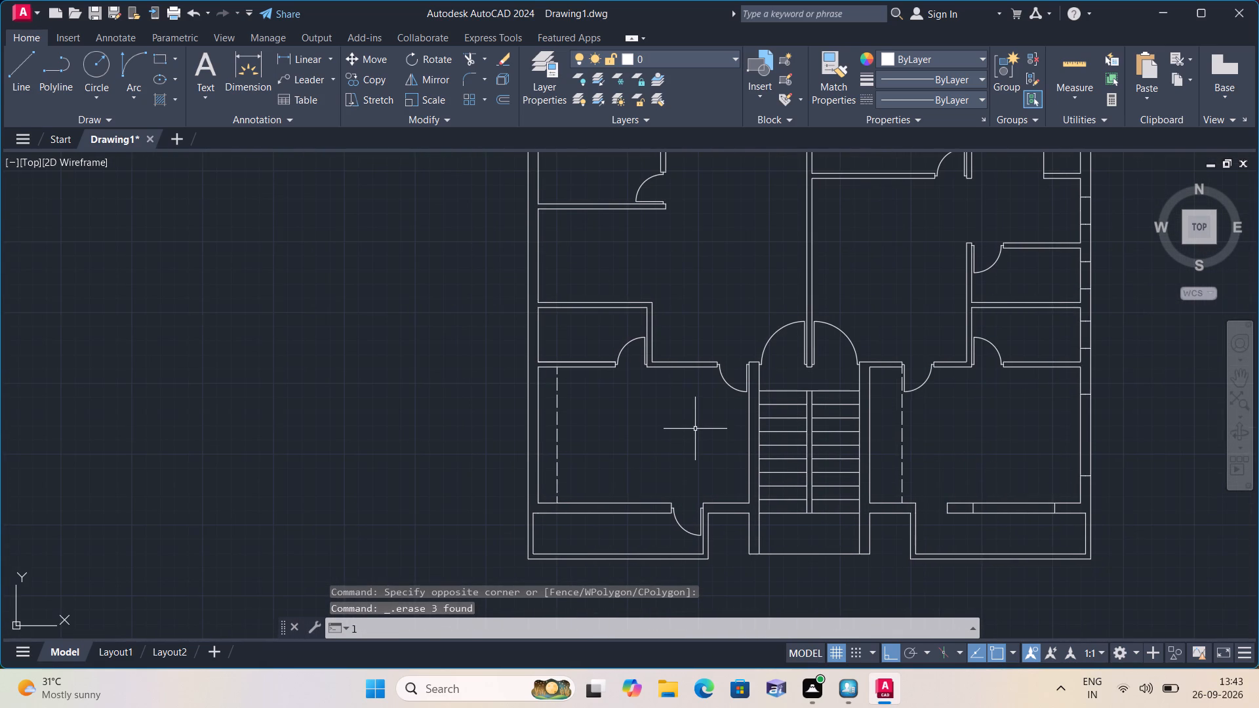
key(space)
scroll(618, 499, up, 1)
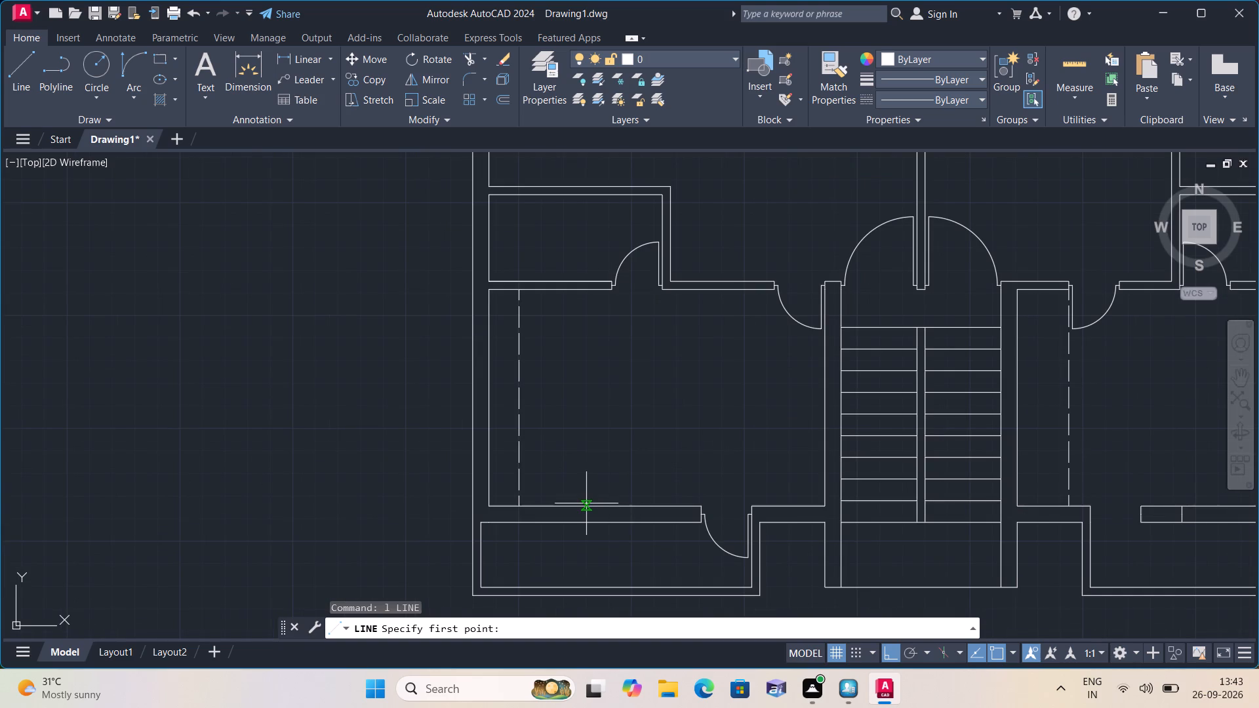
click(593, 504)
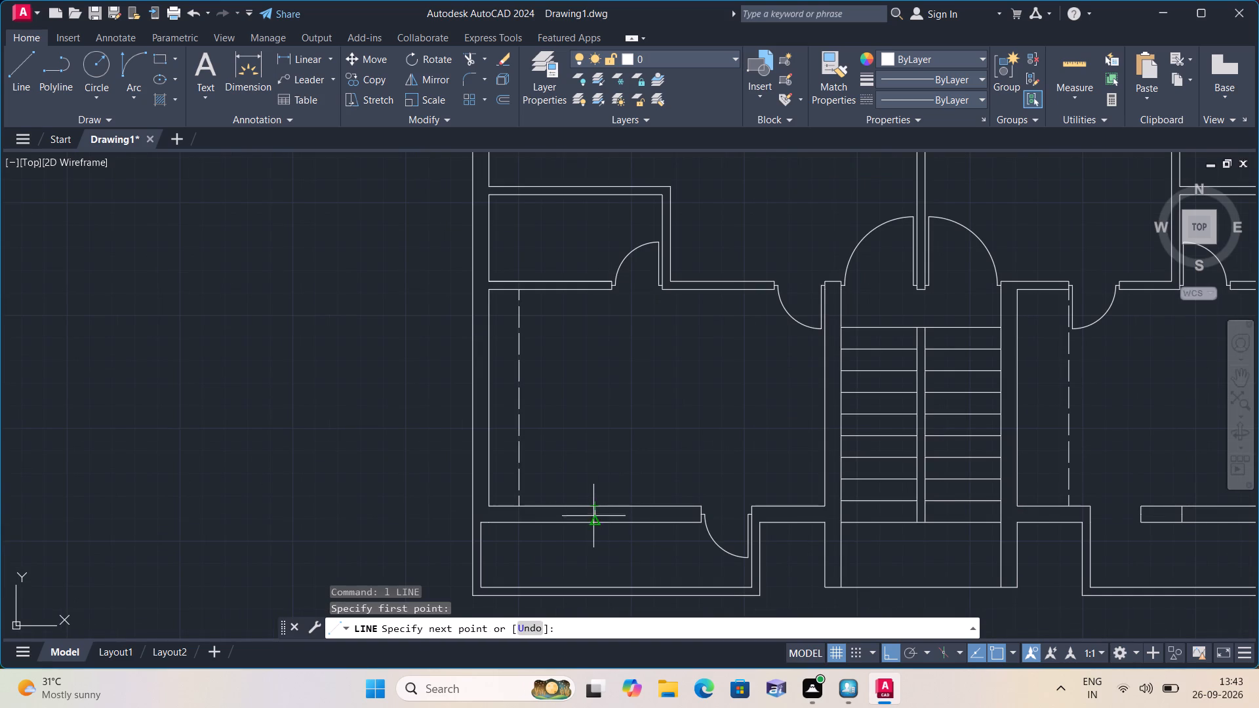
click(592, 523)
key(space)
Draw a 2' guide segment rightward from the bottom wall reference line's midpoint and jamb lines from its end to both wall faces.
scroll(592, 514, up, 1)
key(space)
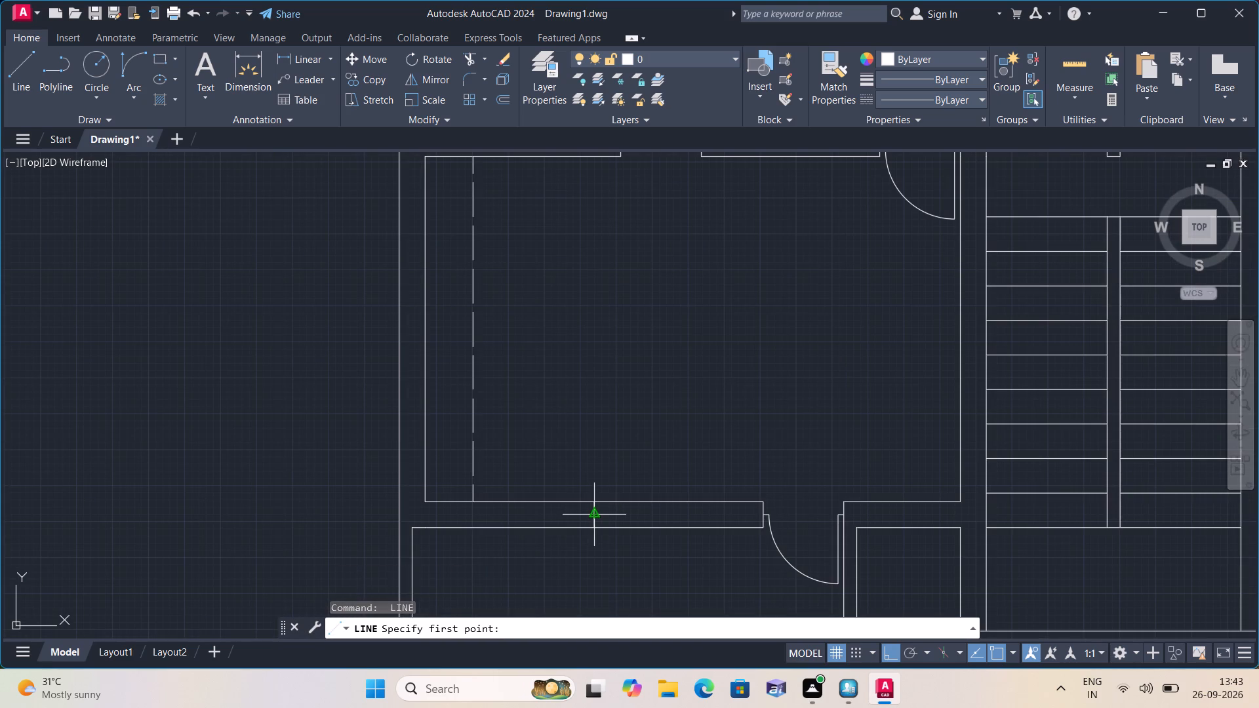
click(594, 514)
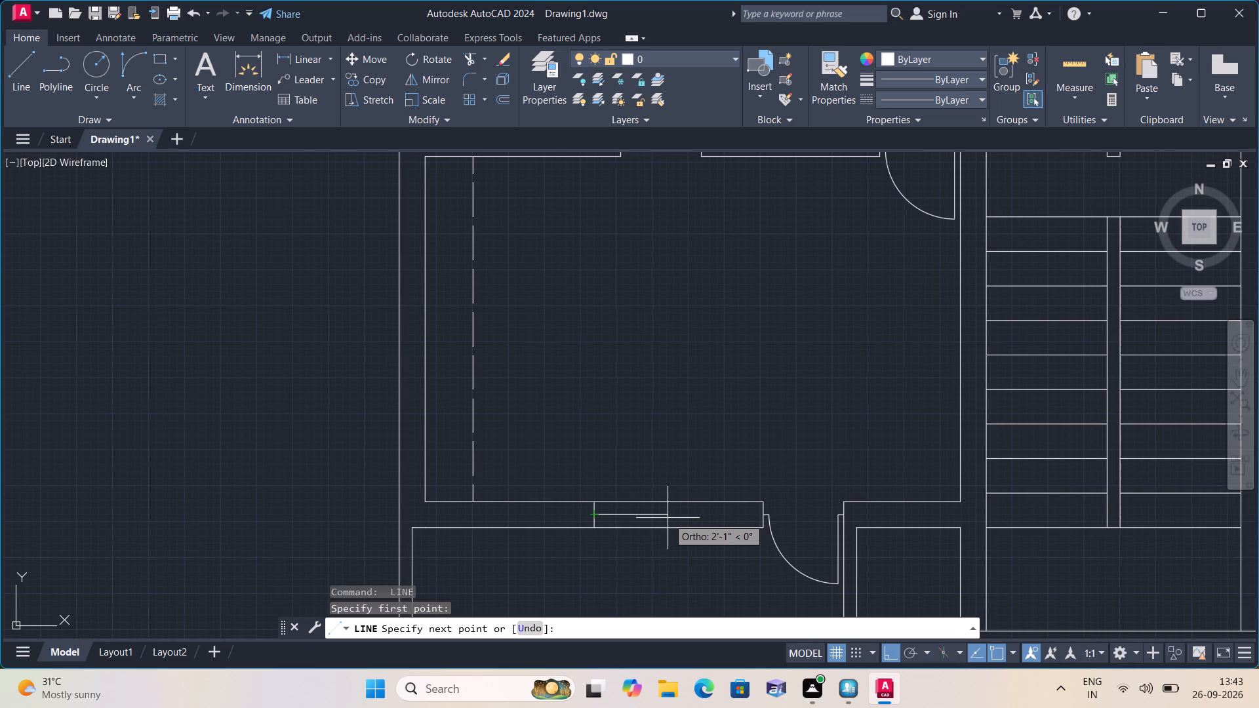
text(2')
key(space)
scroll(666, 501, up, 2)
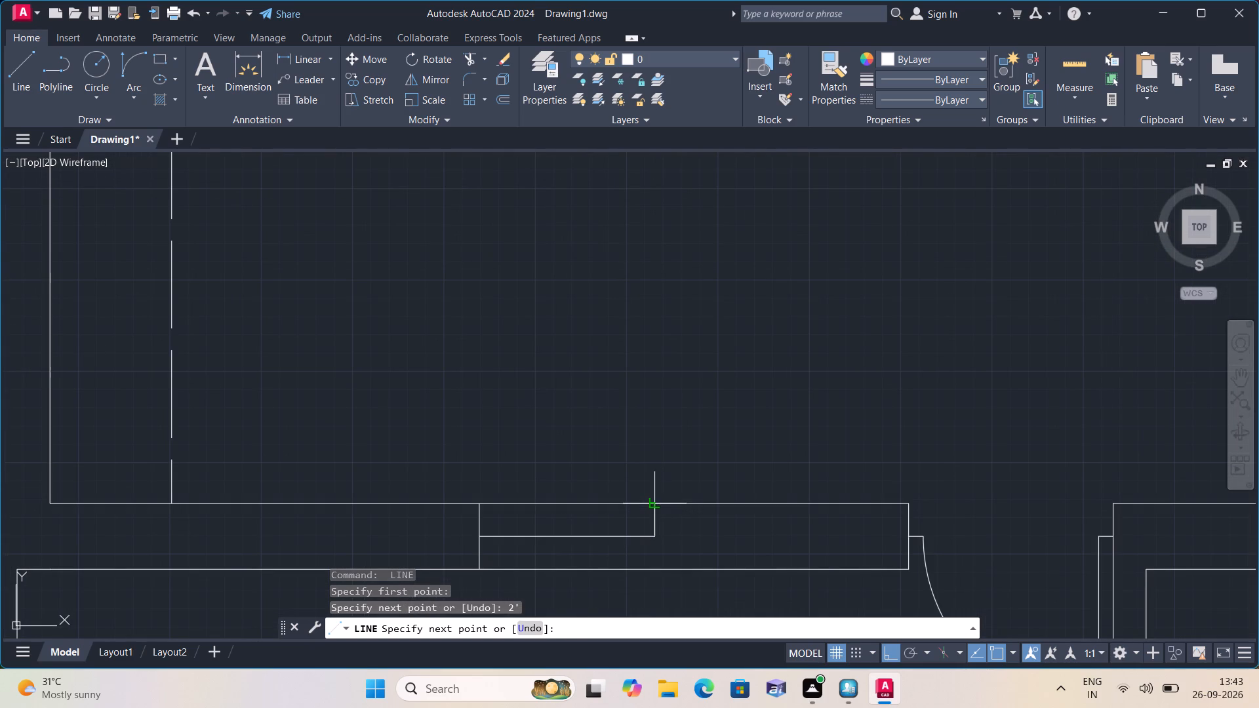
click(654, 507)
key(space)
key(space)
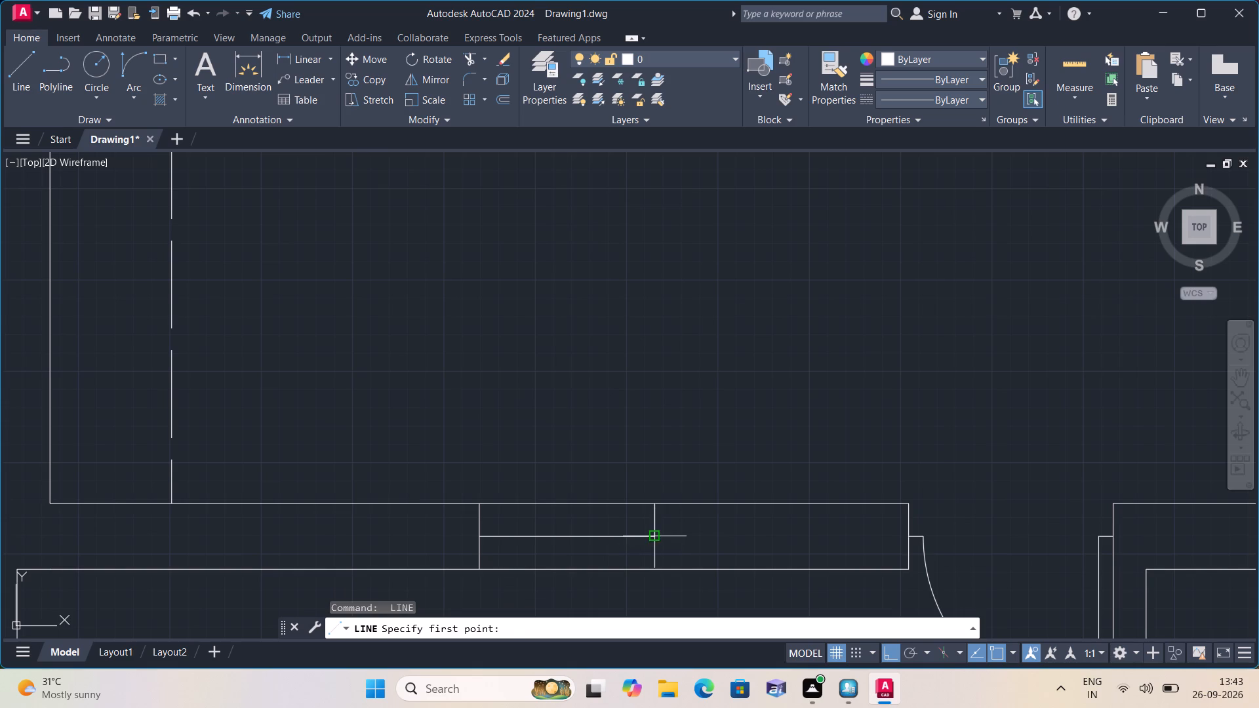
click(653, 534)
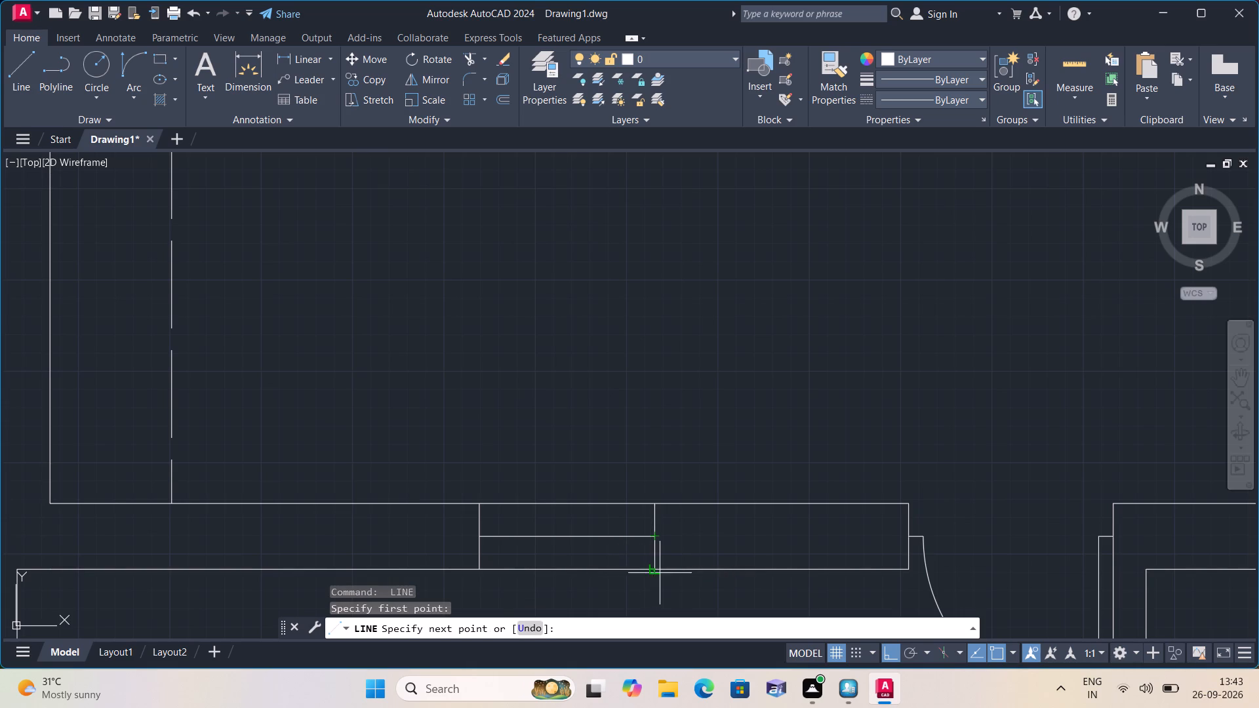
click(657, 573)
key(space)
Draw a 2' guide segment leftward from the bottom wall reference line's midpoint and jamb lines from its end to both wall faces.
key(space)
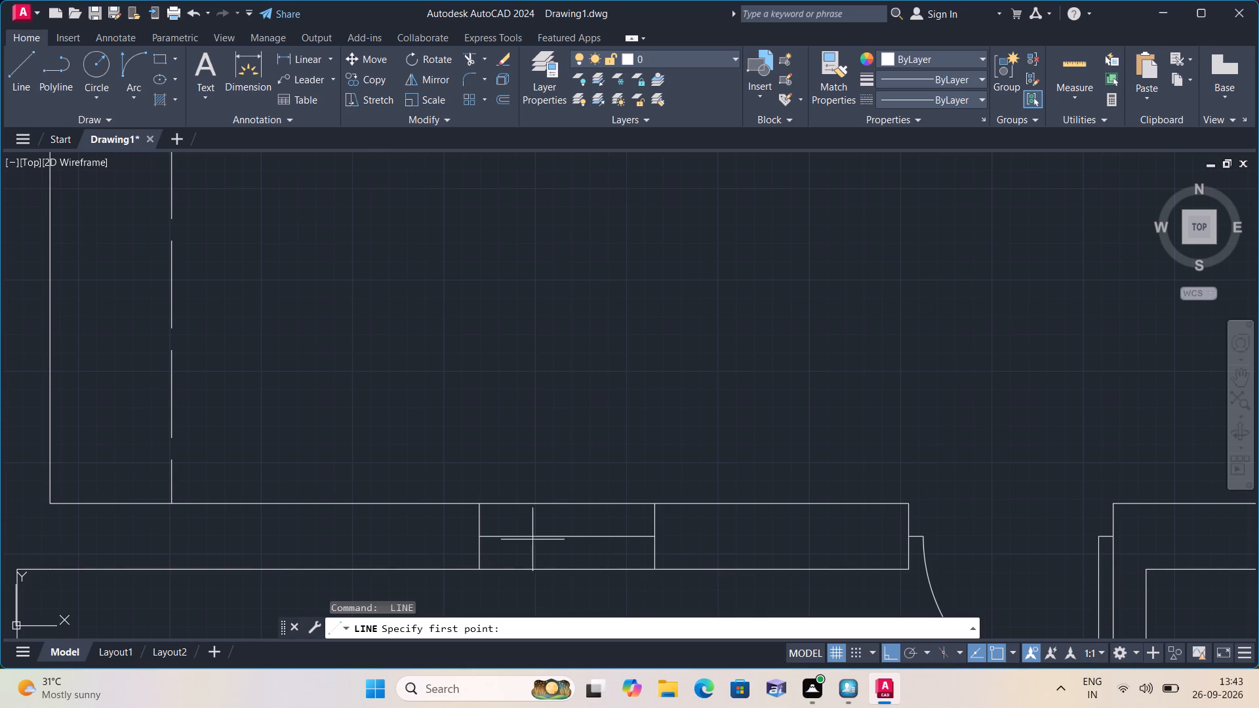
click(482, 532)
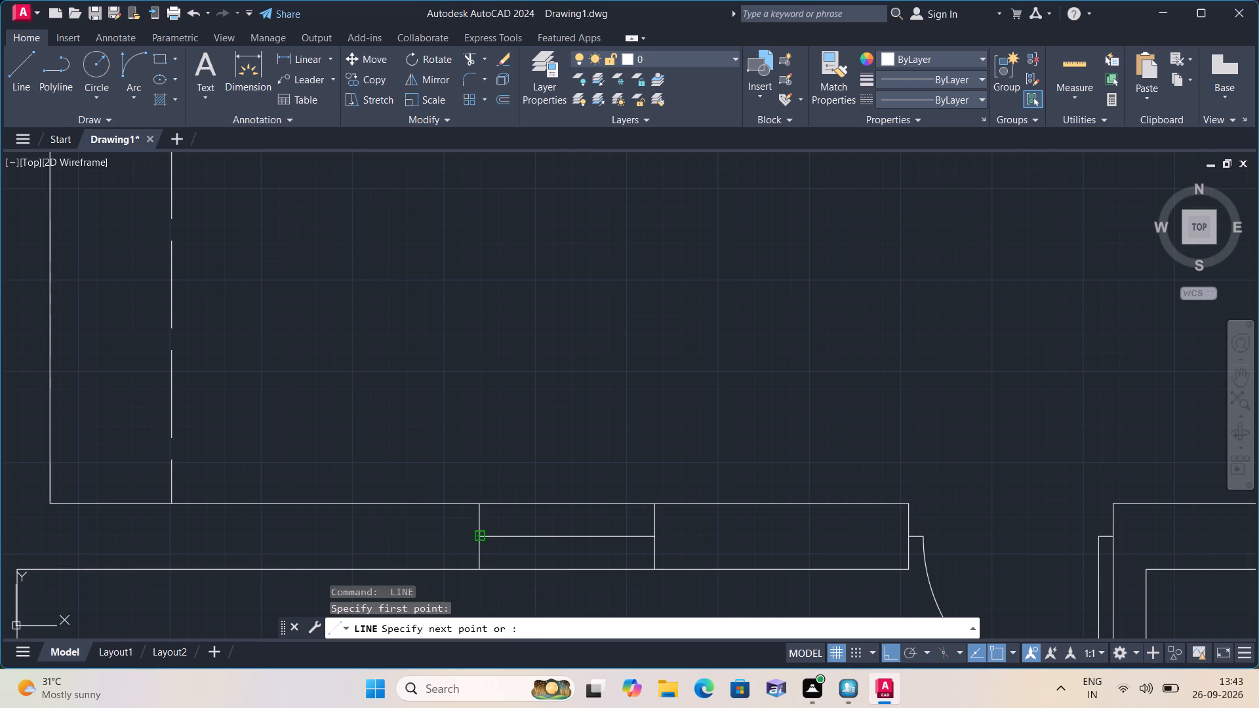
text(2')
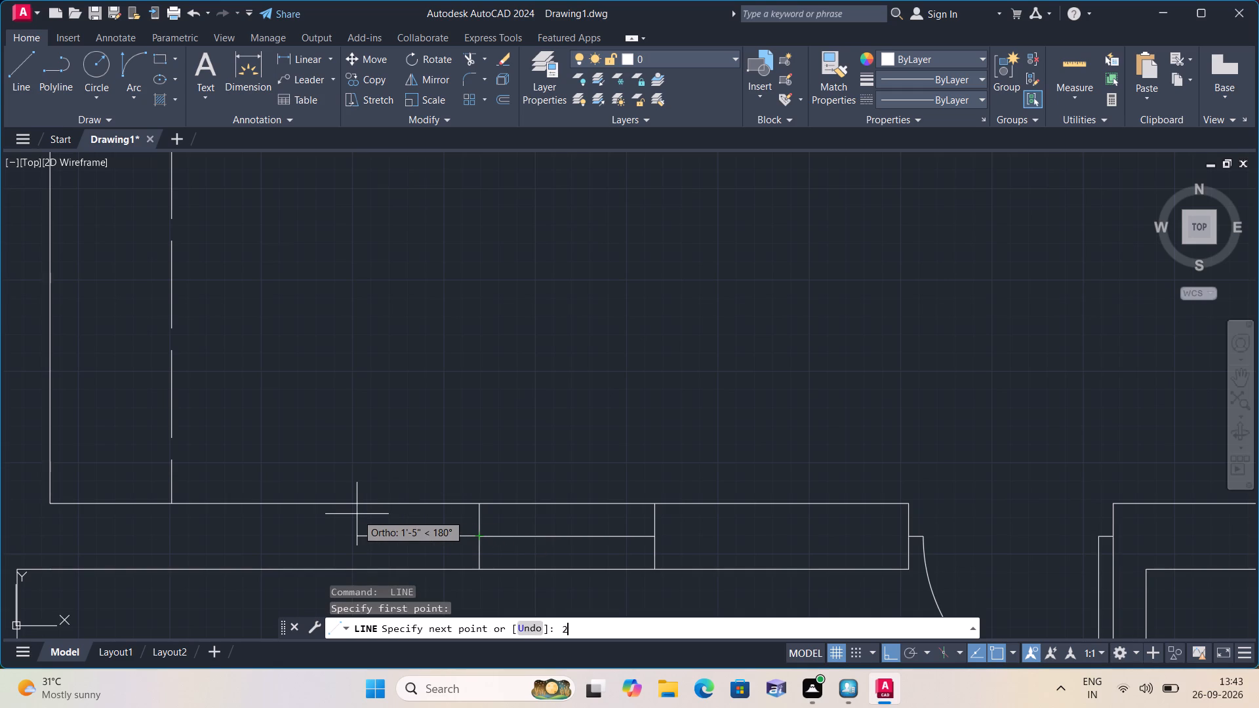
key(space)
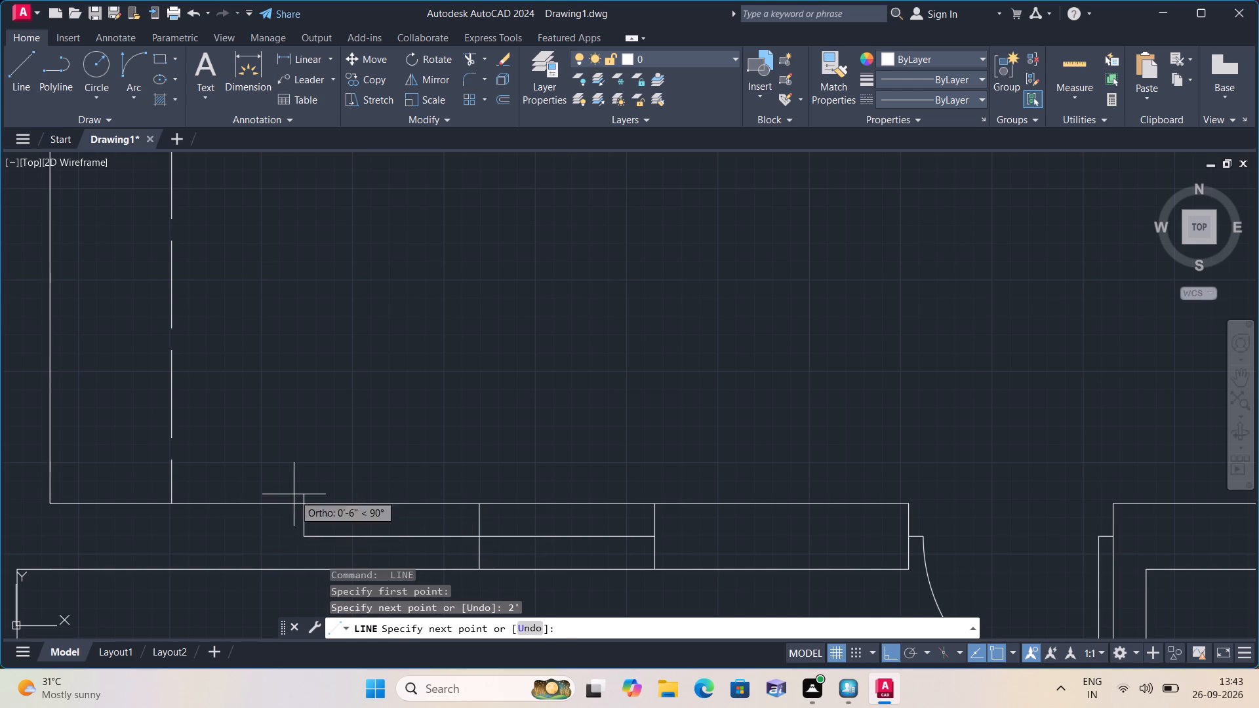
click(302, 498)
key(space)
key(space)
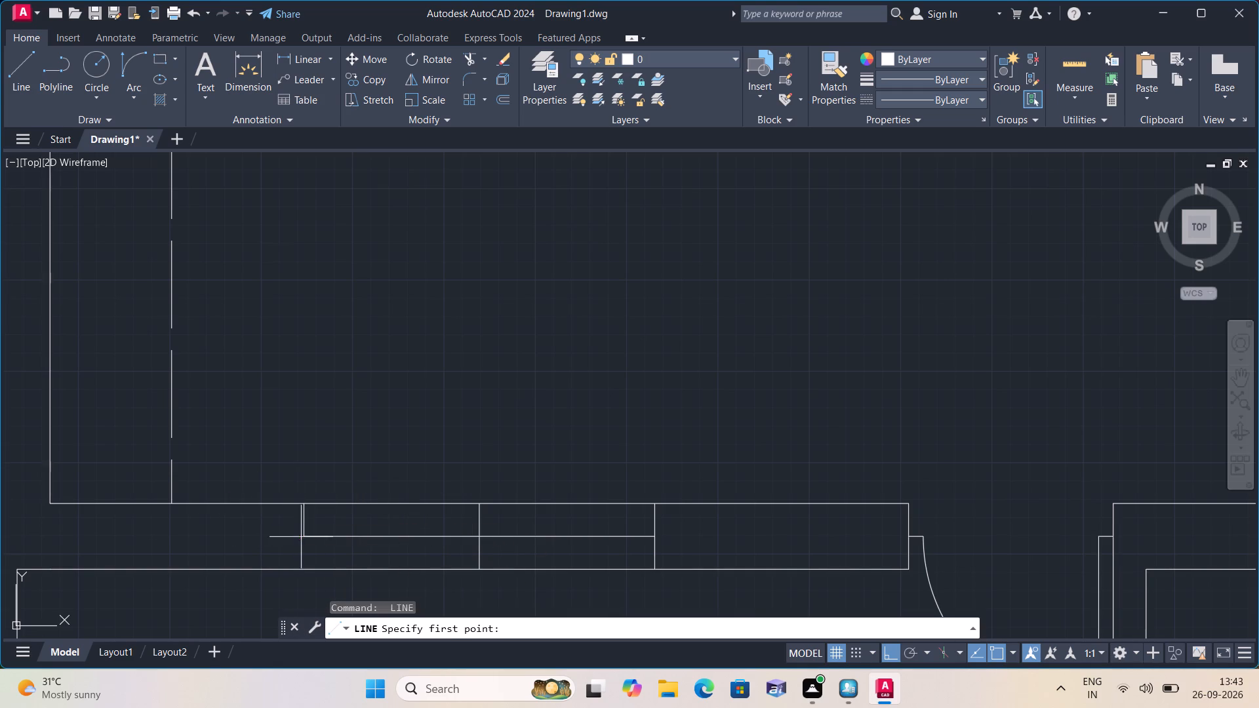
click(304, 532)
click(296, 568)
key(space)
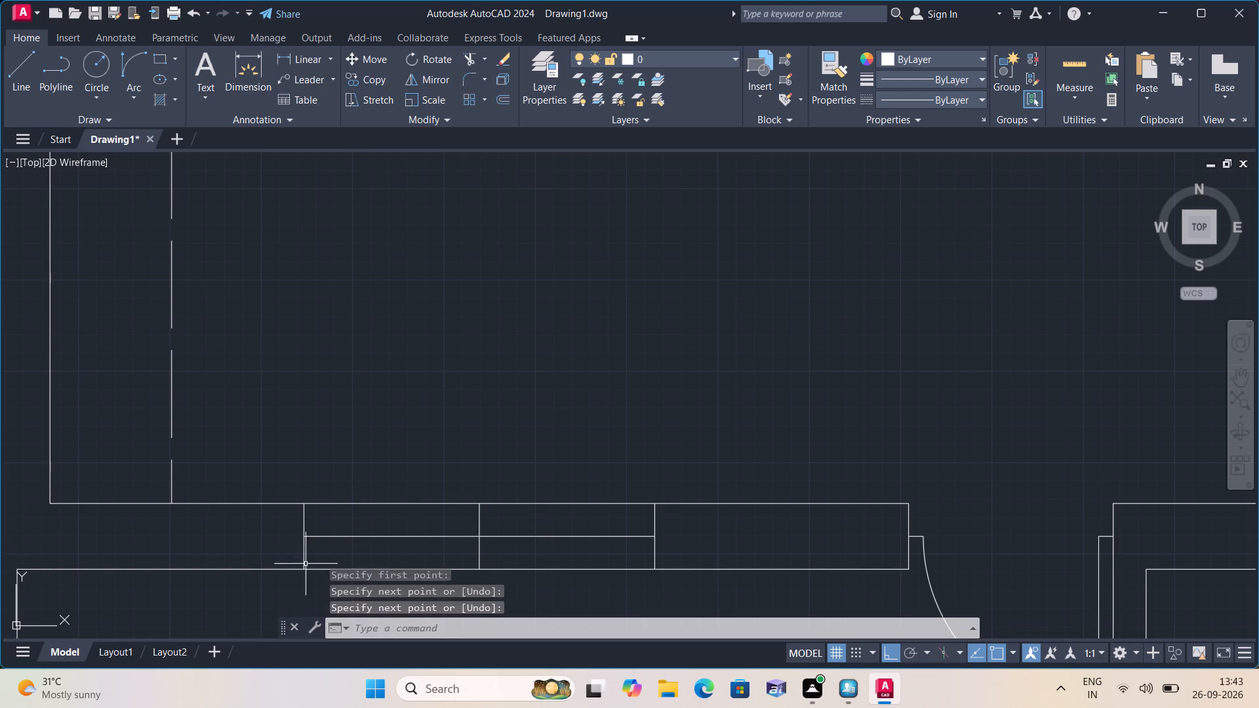
Erase the centre reference line and the two 2' guide segments in the lower-left room's bottom wall opening.
click(501, 556)
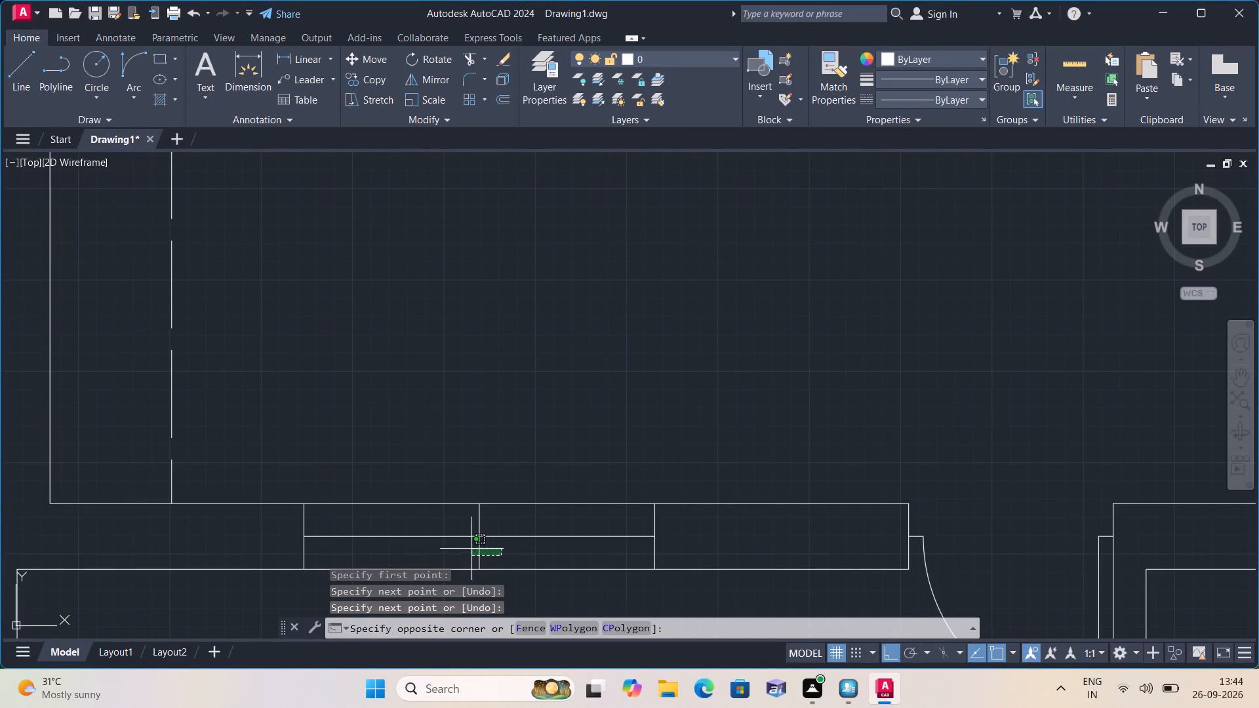
click(469, 526)
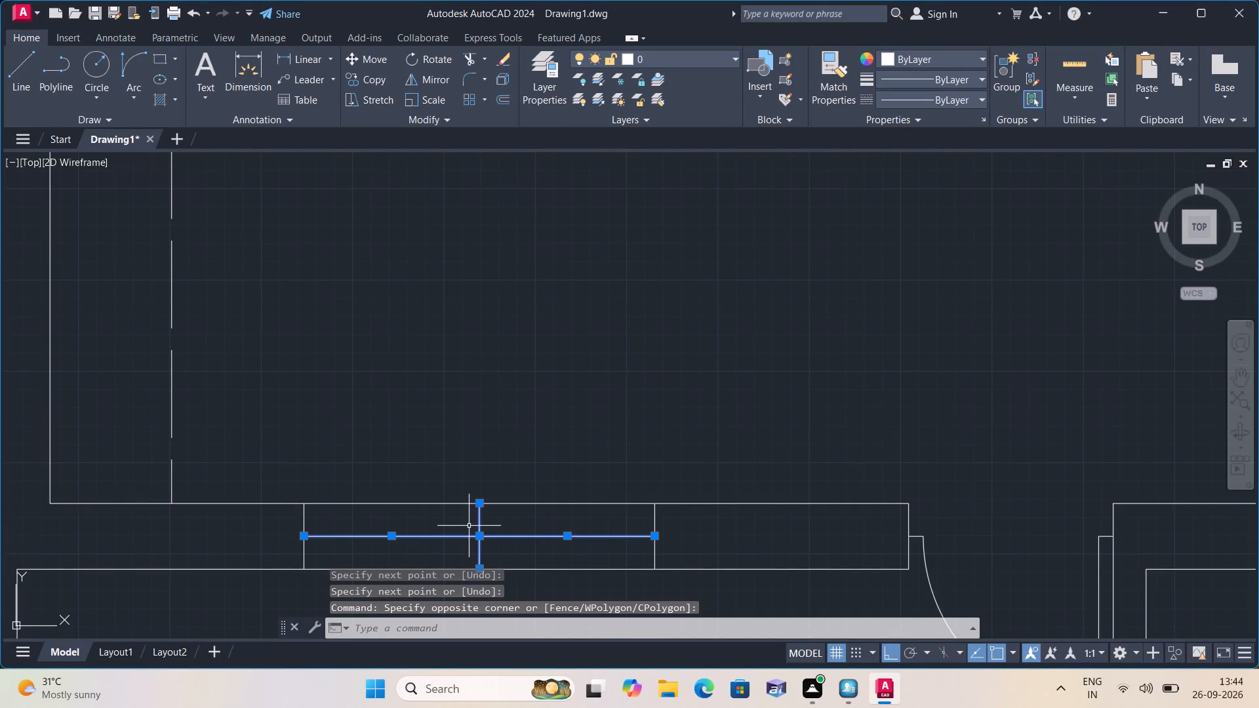
key(Delete)
Check the opening in the lower-left room's bottom wall against the rest of the floor plan.
scroll(492, 458, down, 3)
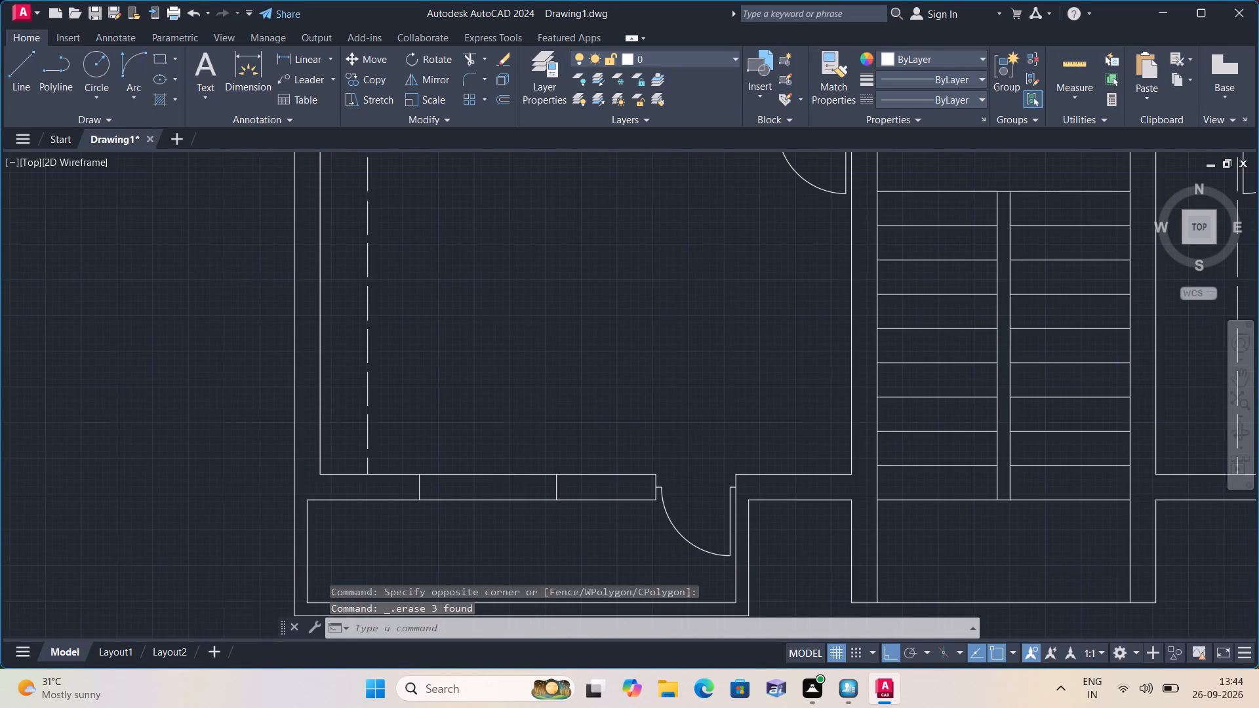
scroll(516, 446, down, 1)
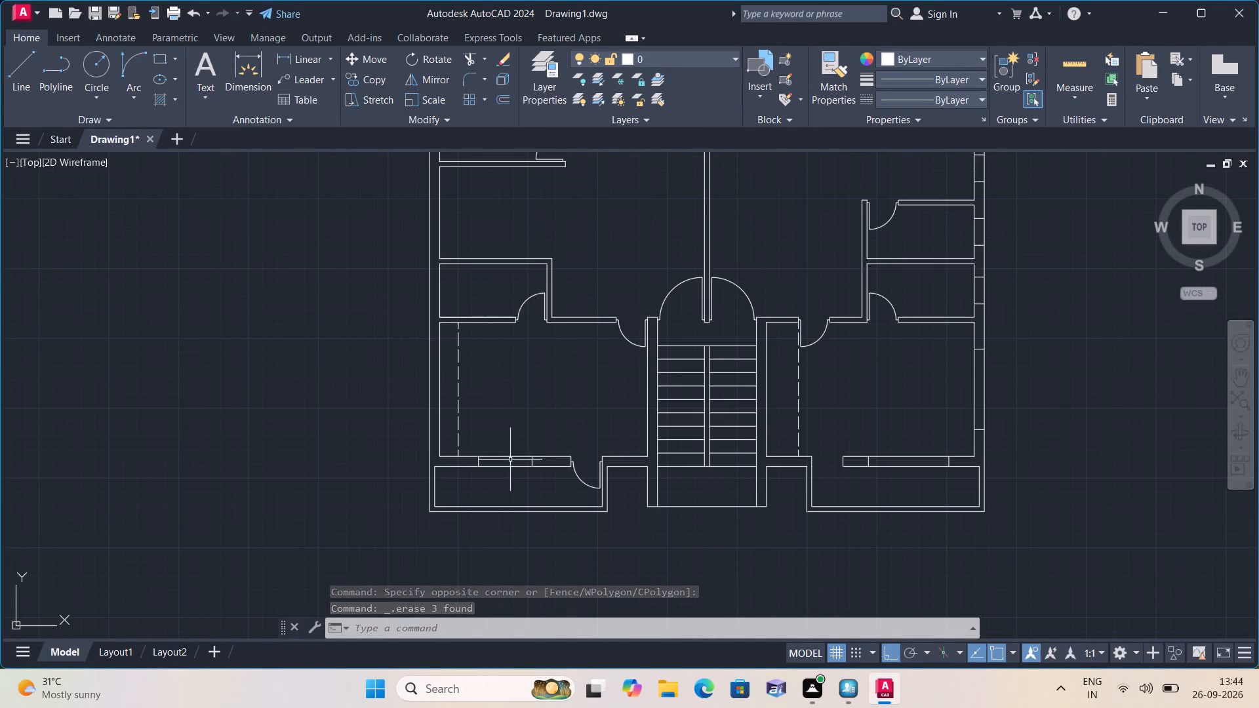
scroll(502, 467, up, 1)
scroll(502, 467, down, 1)
scroll(502, 467, up, 2)
scroll(502, 467, down, 3)
scroll(502, 467, up, 1)
scroll(502, 467, down, 2)
scroll(502, 467, up, 1)
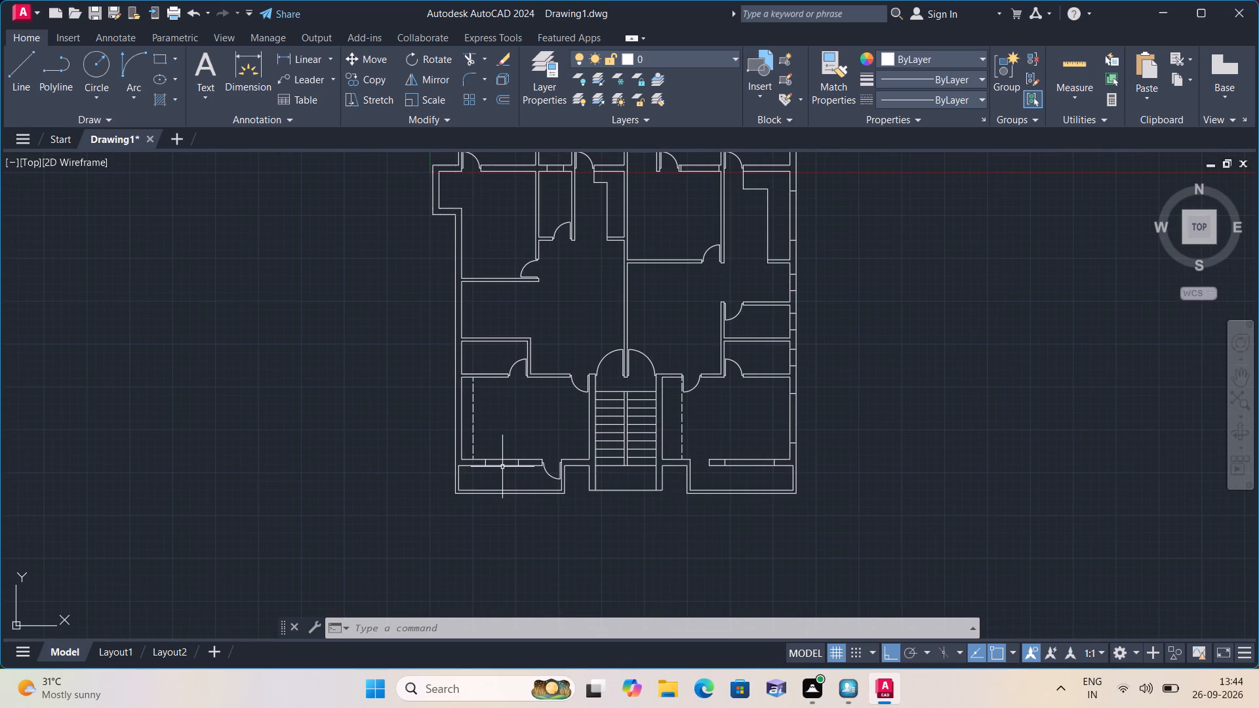
scroll(502, 467, up, 1)
scroll(502, 467, down, 1)
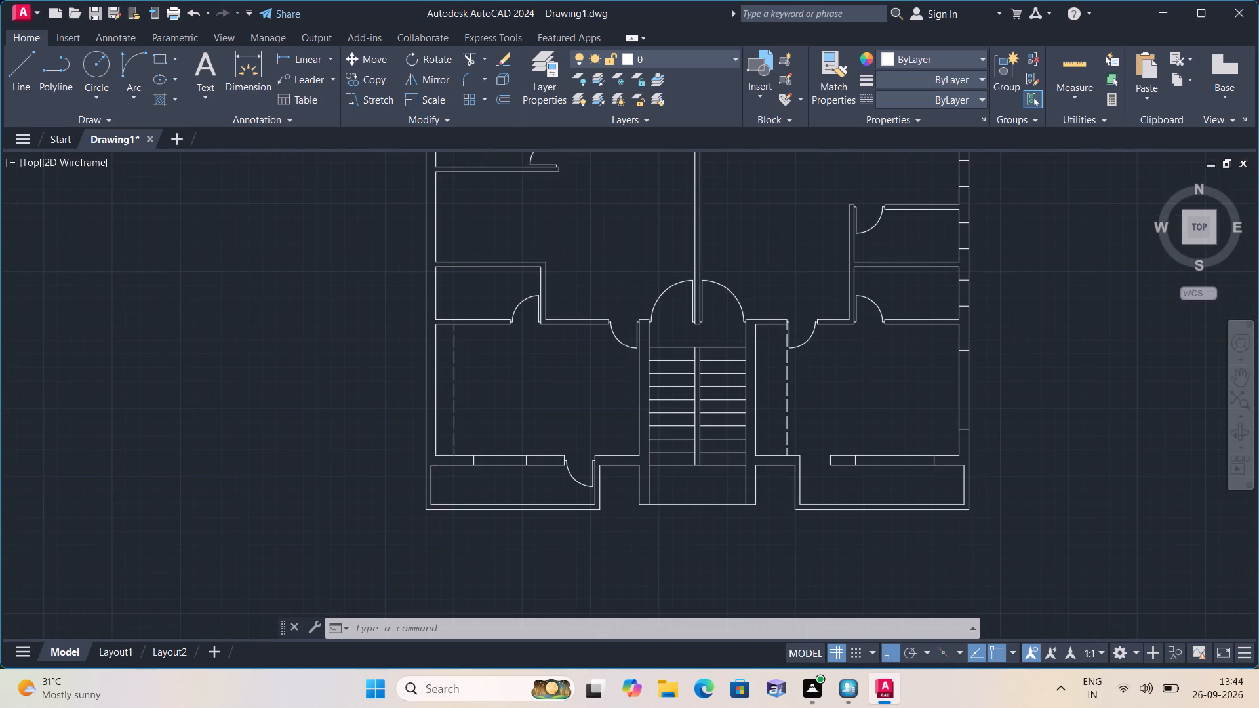
scroll(502, 467, up, 1)
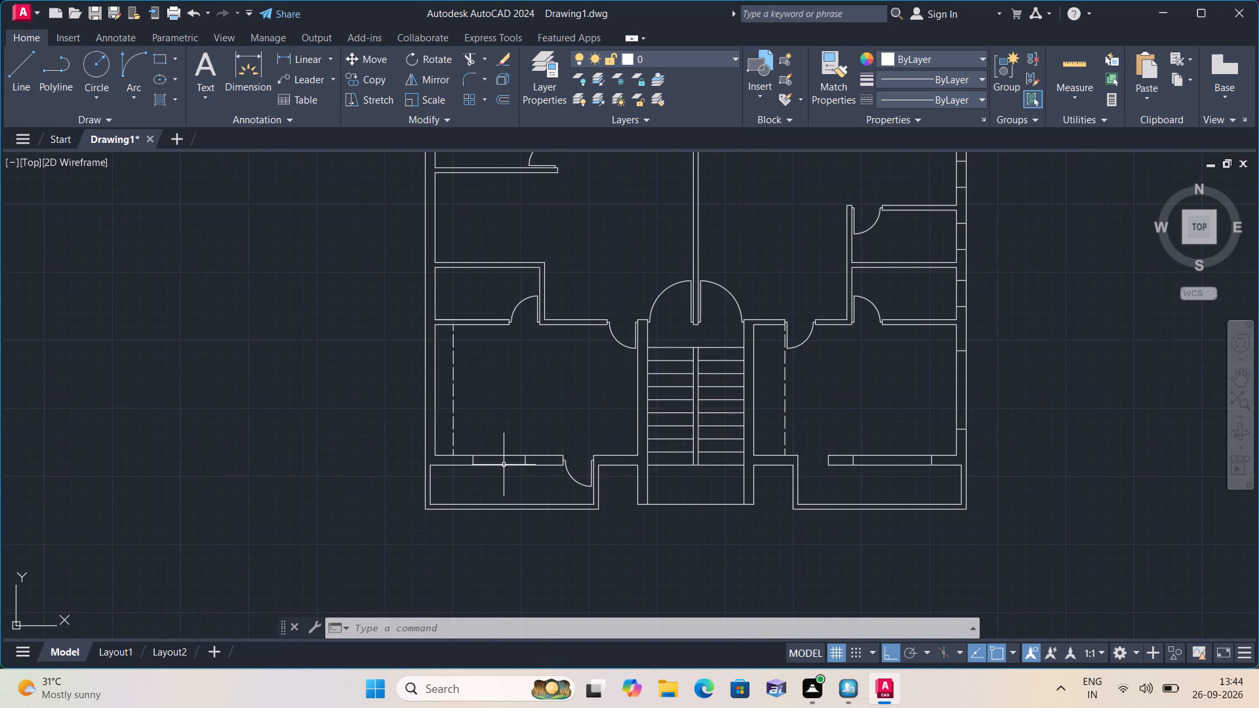
scroll(467, 469, up, 2)
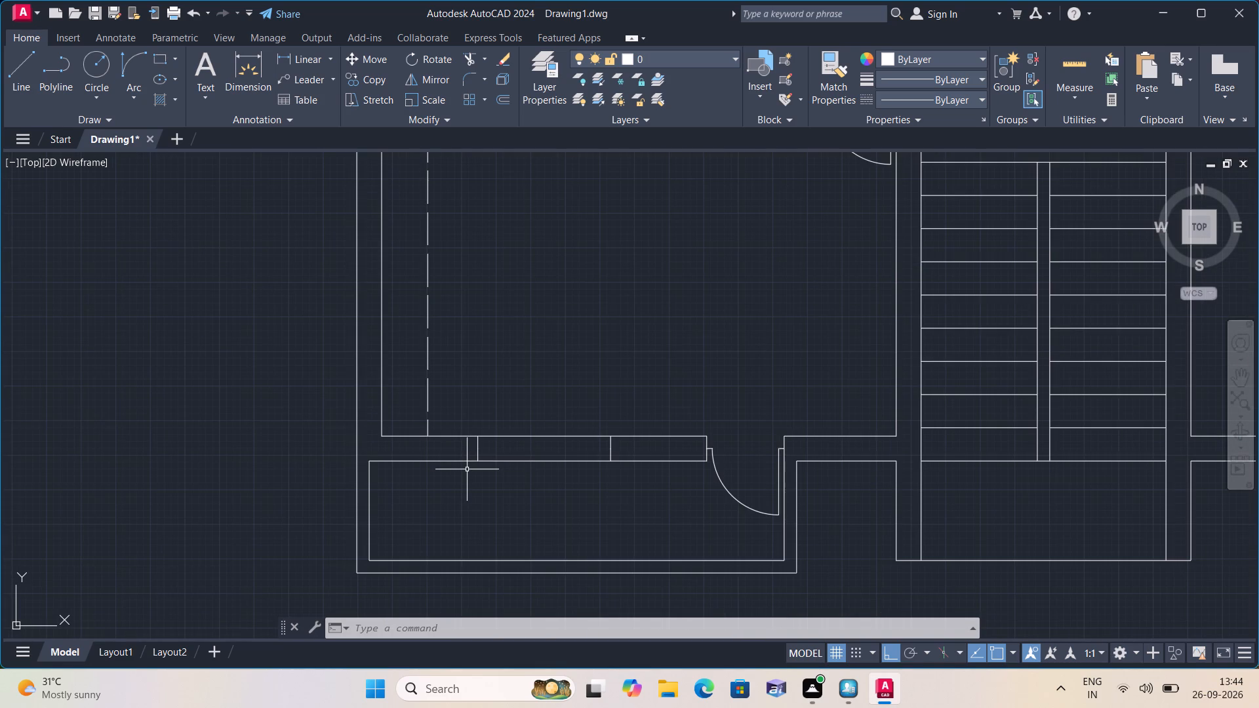
scroll(467, 469, down, 1)
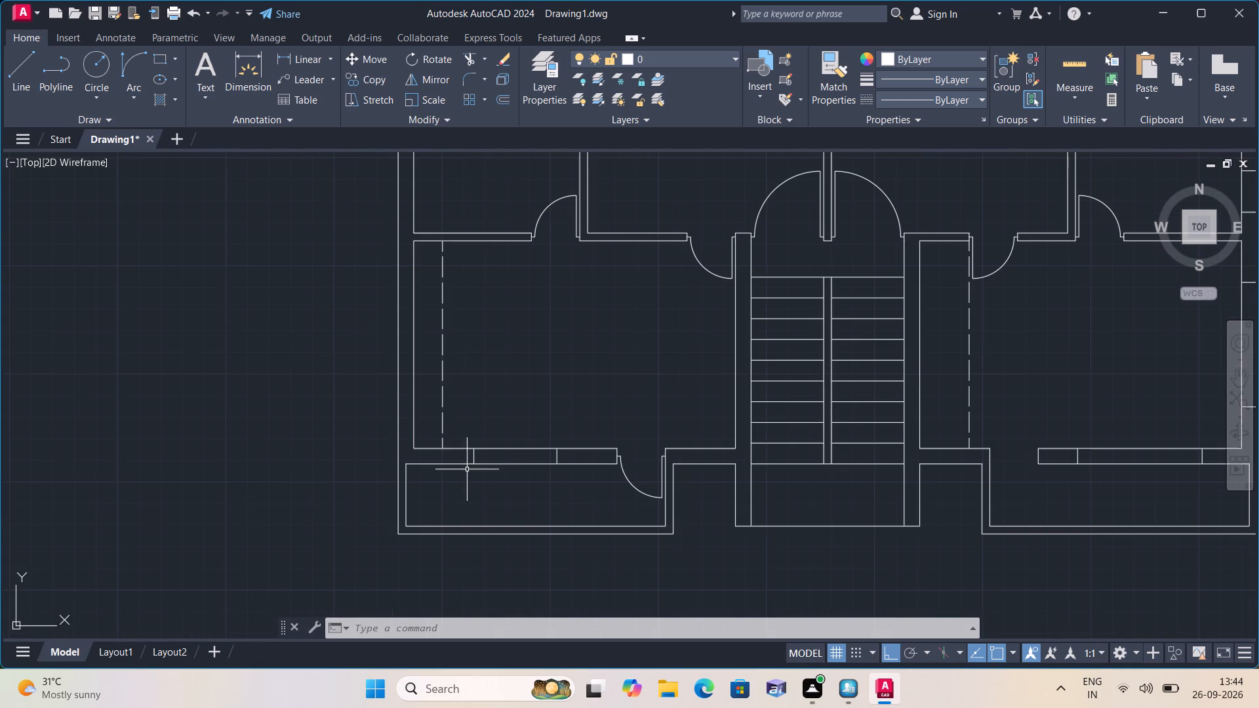
Draw a 1' guide segment leftward from the midpoint of the bottom wall opening's left jamb, with new jamb lines to both wall faces.
scroll(511, 478, up, 1)
middle_drag(476, 471, 496, 481)
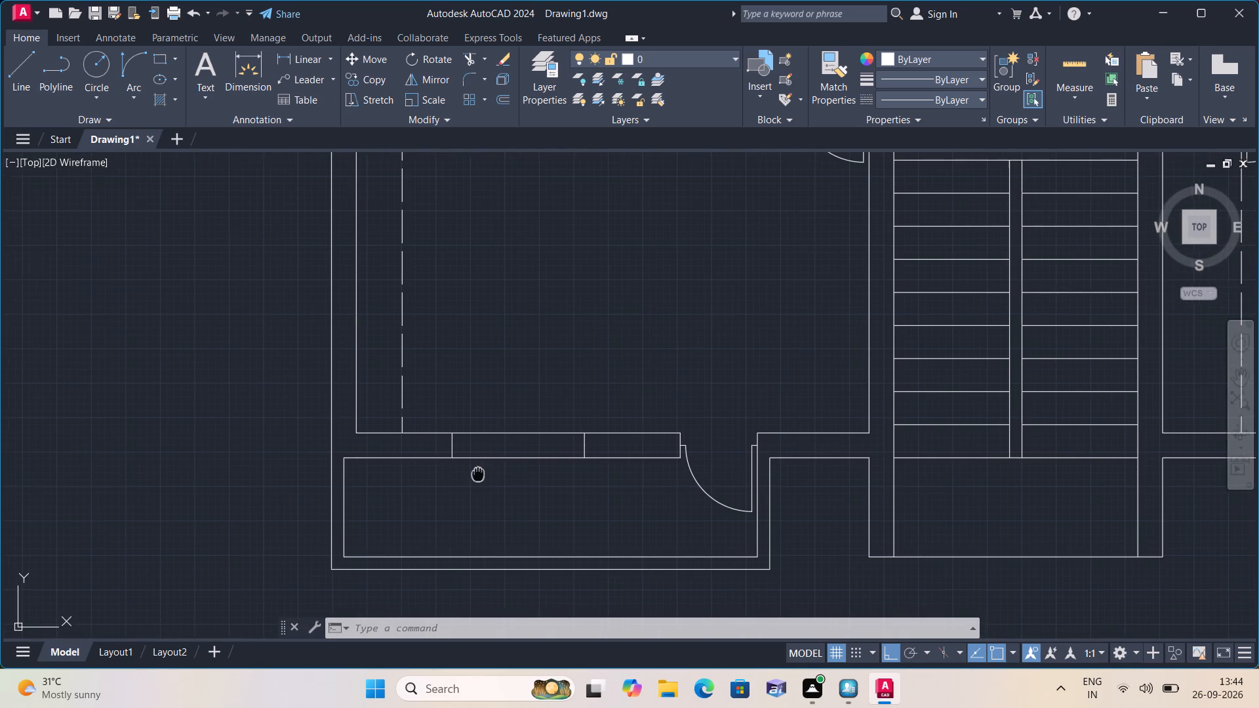
middle_drag(496, 481, 609, 535)
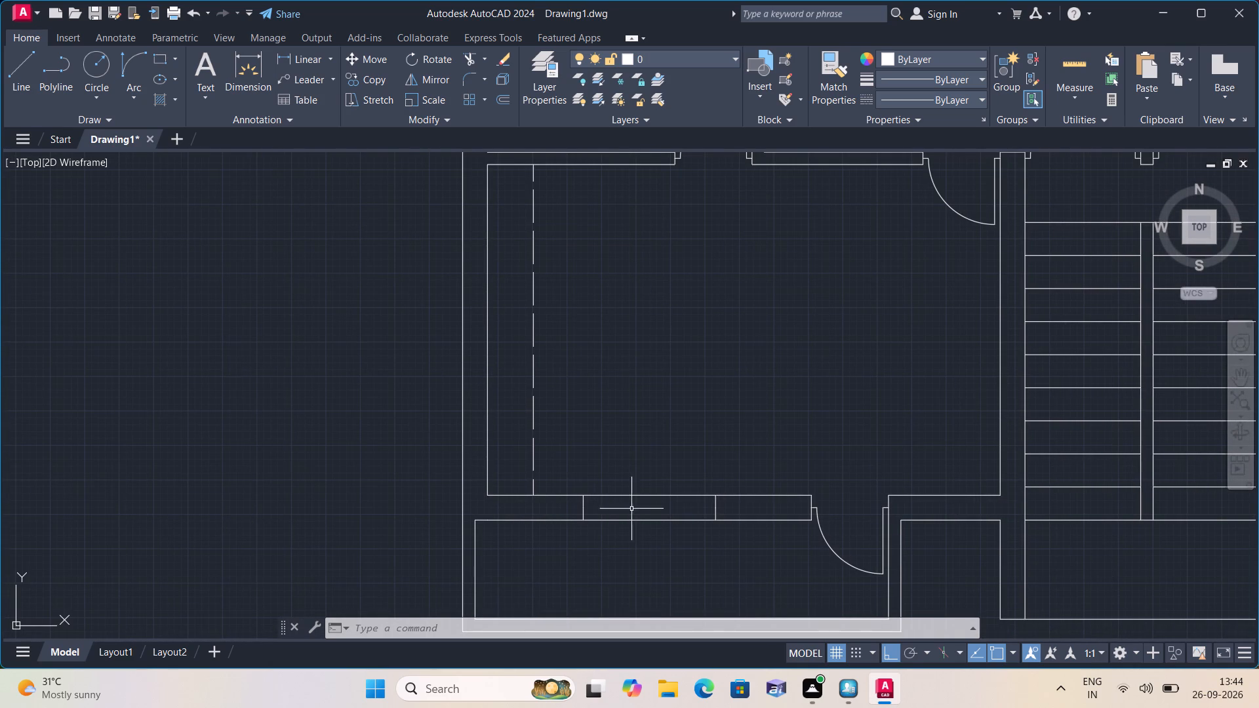
scroll(641, 503, up, 1)
key(l)
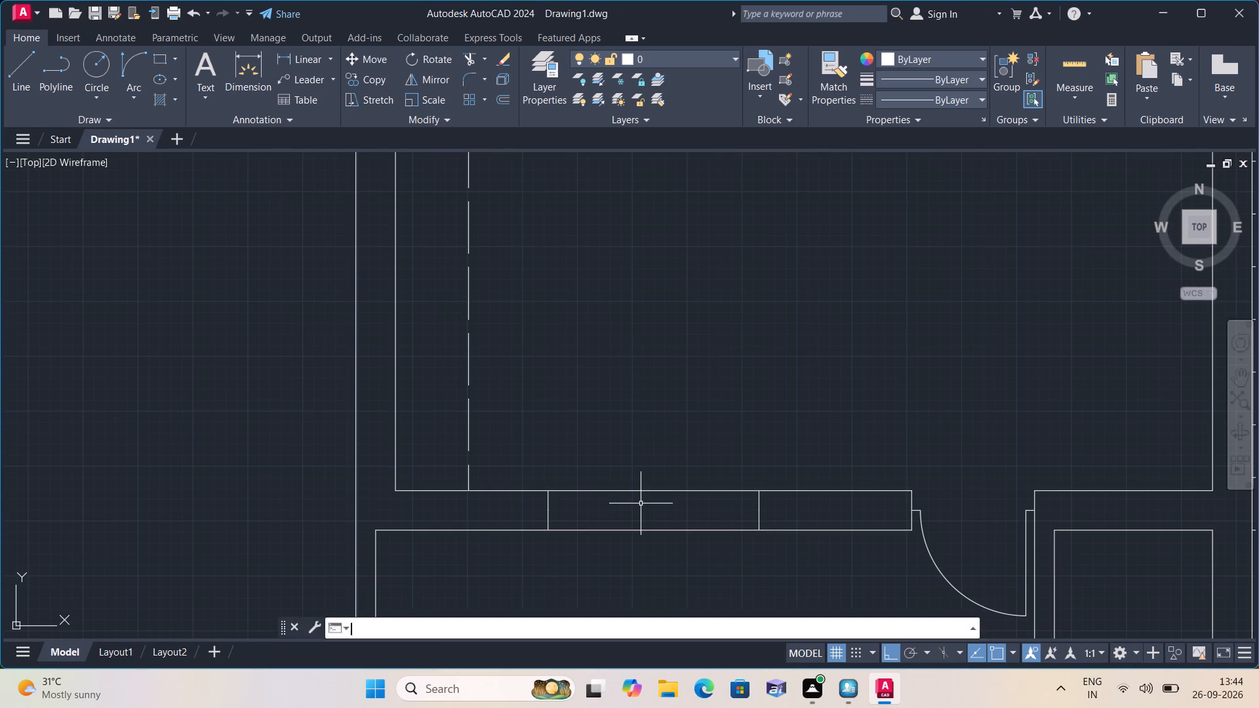
key(space)
scroll(561, 512, up, 2)
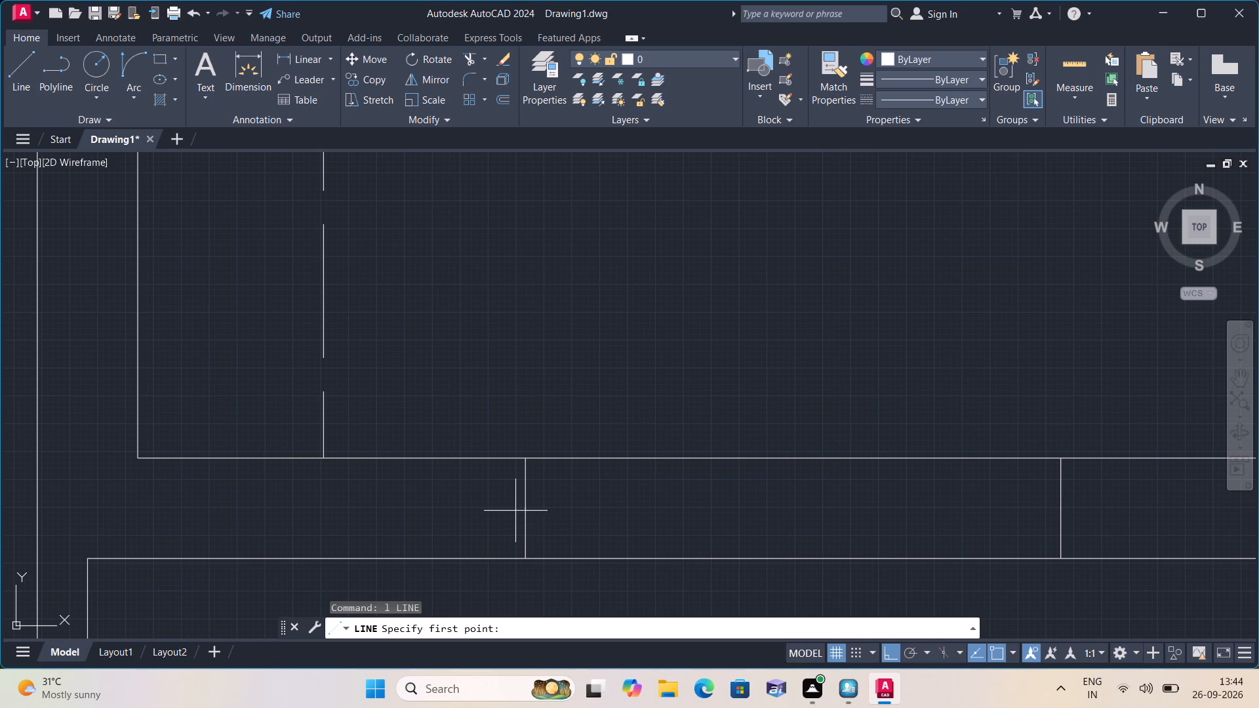
click(525, 509)
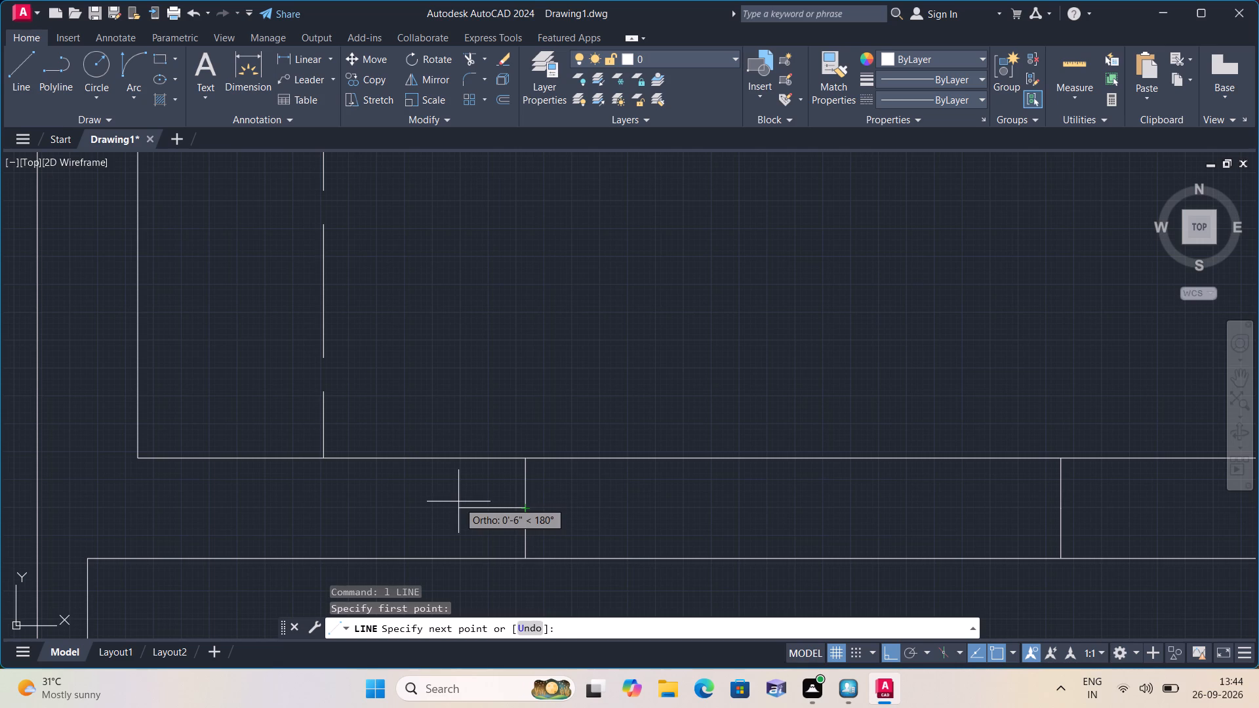
text(1')
key(space)
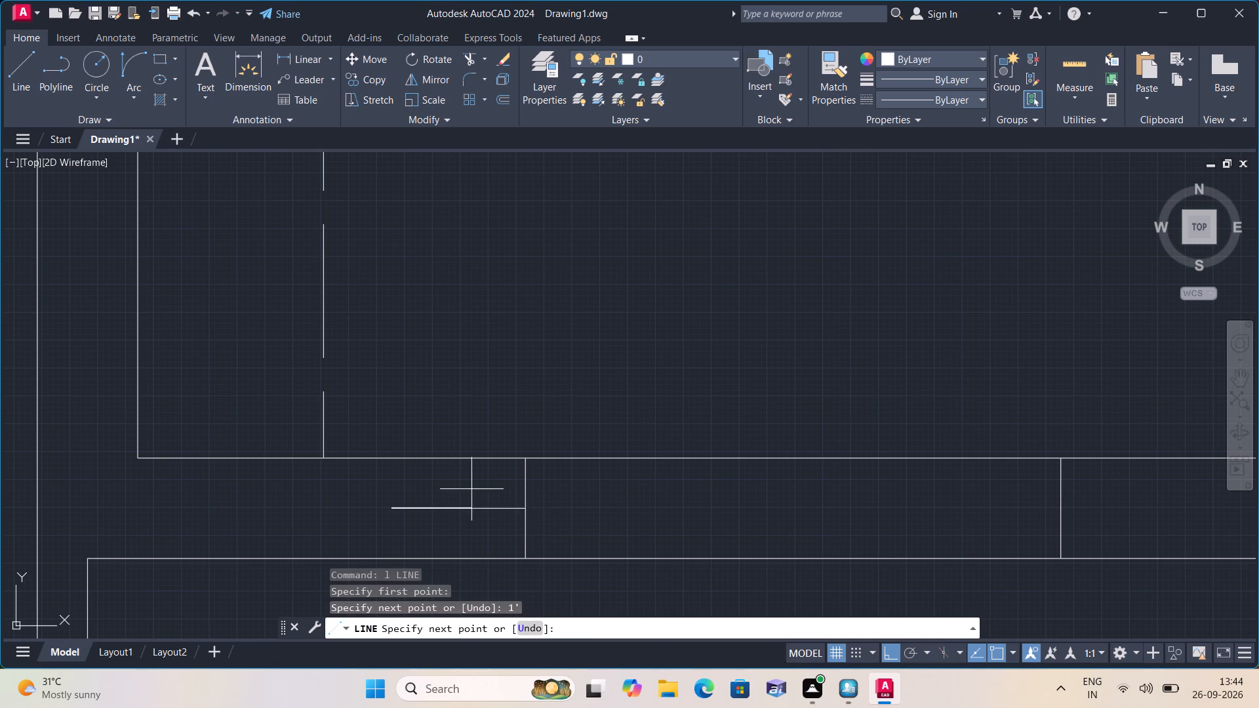
click(391, 454)
key(space)
key(space)
click(392, 507)
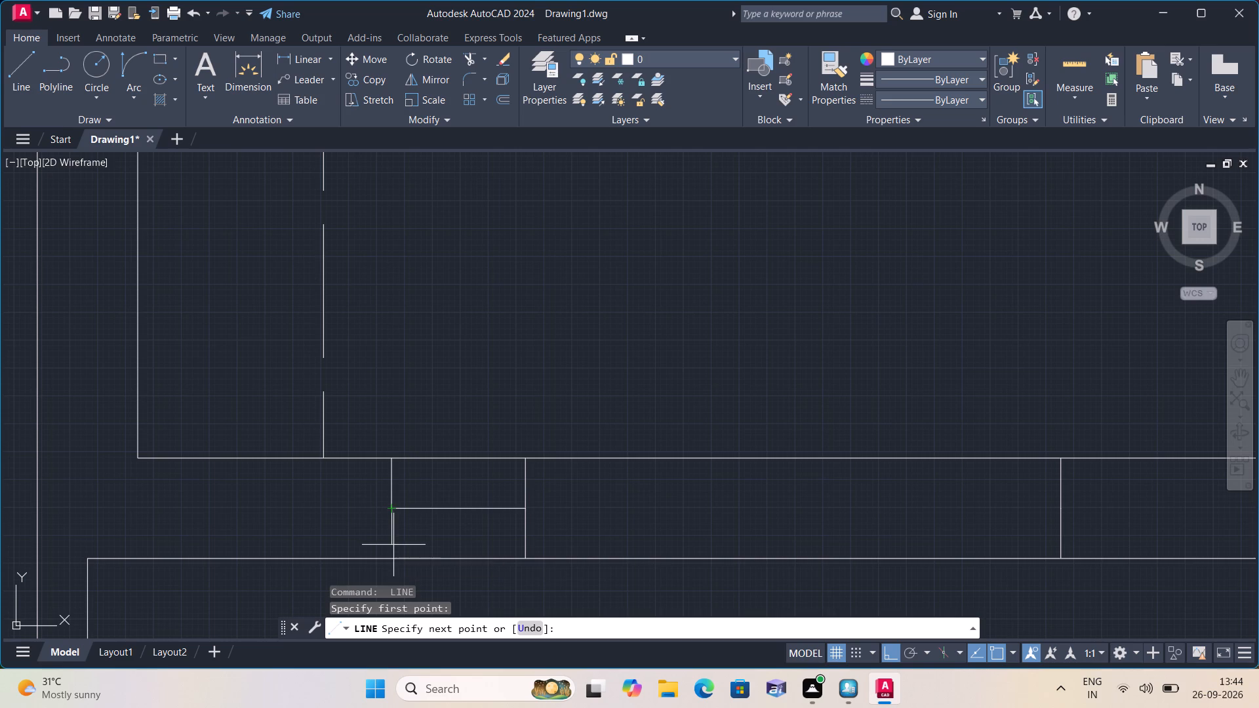
click(394, 559)
key(space)
Erase the old left jamb and its 1' guide segment in the lower-left room's bottom wall opening.
click(564, 529)
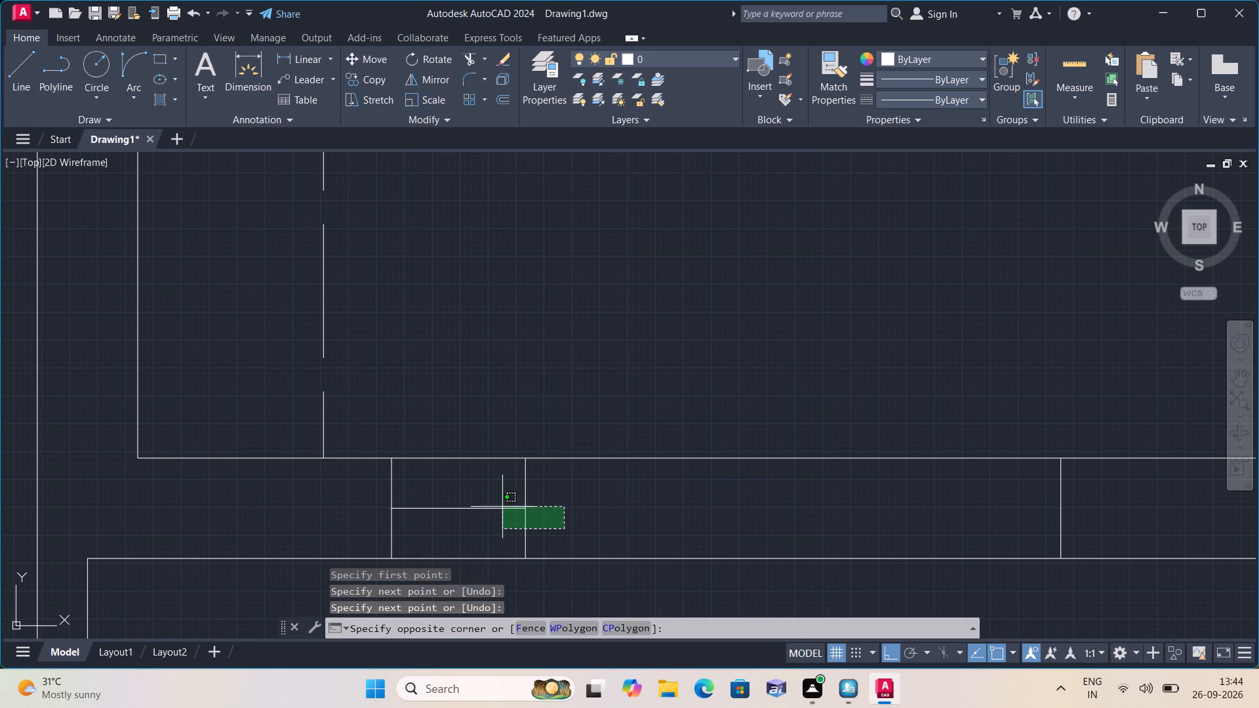
click(499, 500)
key(Delete)
Draw a 1' guide segment rightward from the midpoint of the opening's right jamb, with new jamb lines to both wall faces.
middle_drag(583, 505, 521, 475)
scroll(579, 503, down, 1)
key(l)
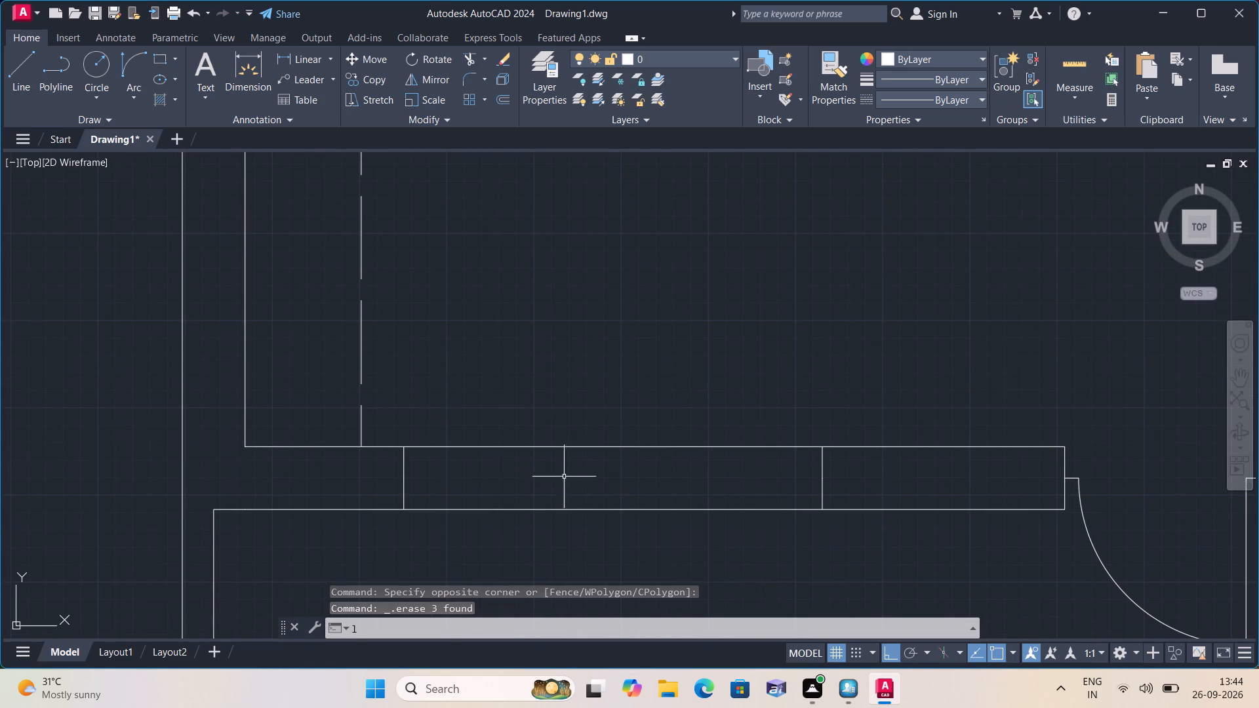
key(space)
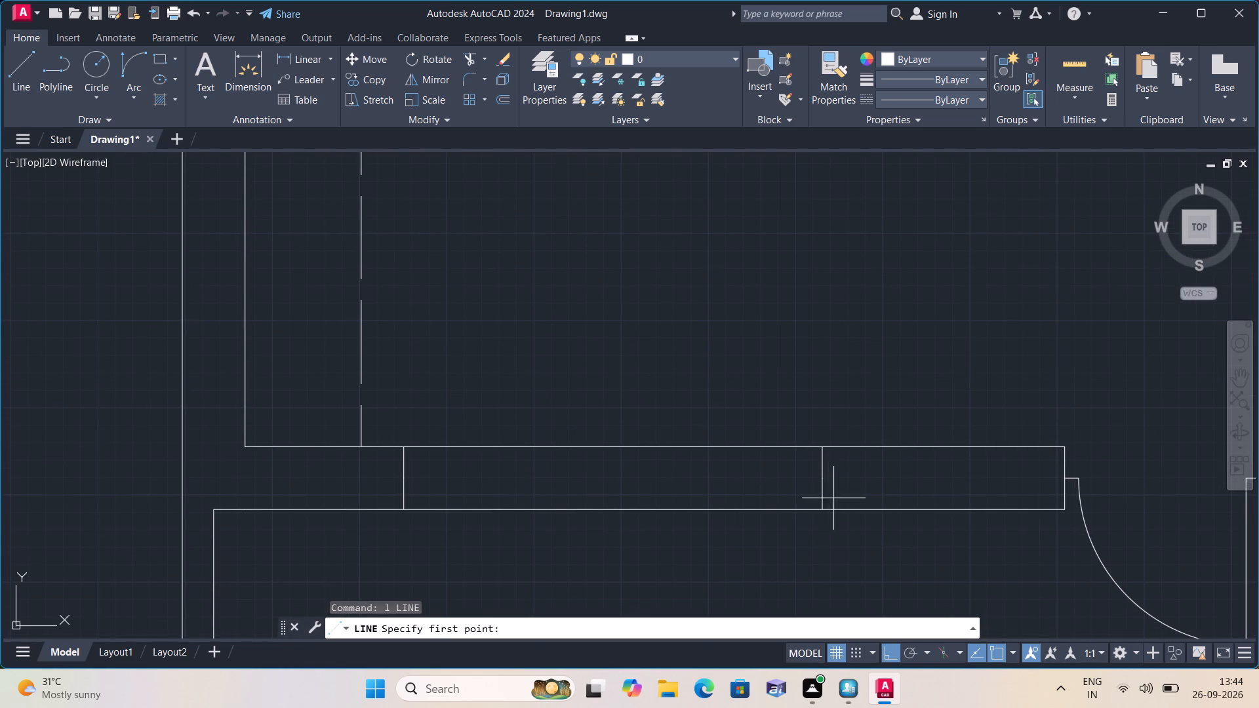
click(820, 478)
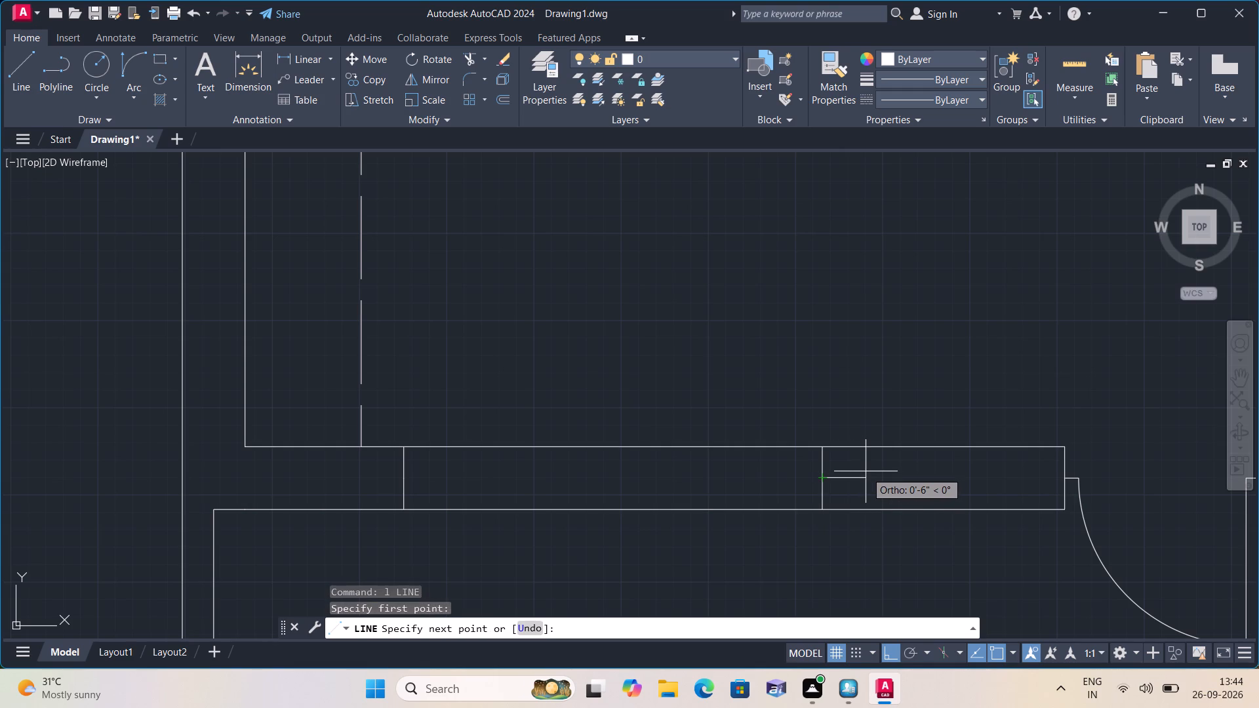
key(1)
key(apostrophe)
key(space)
click(911, 448)
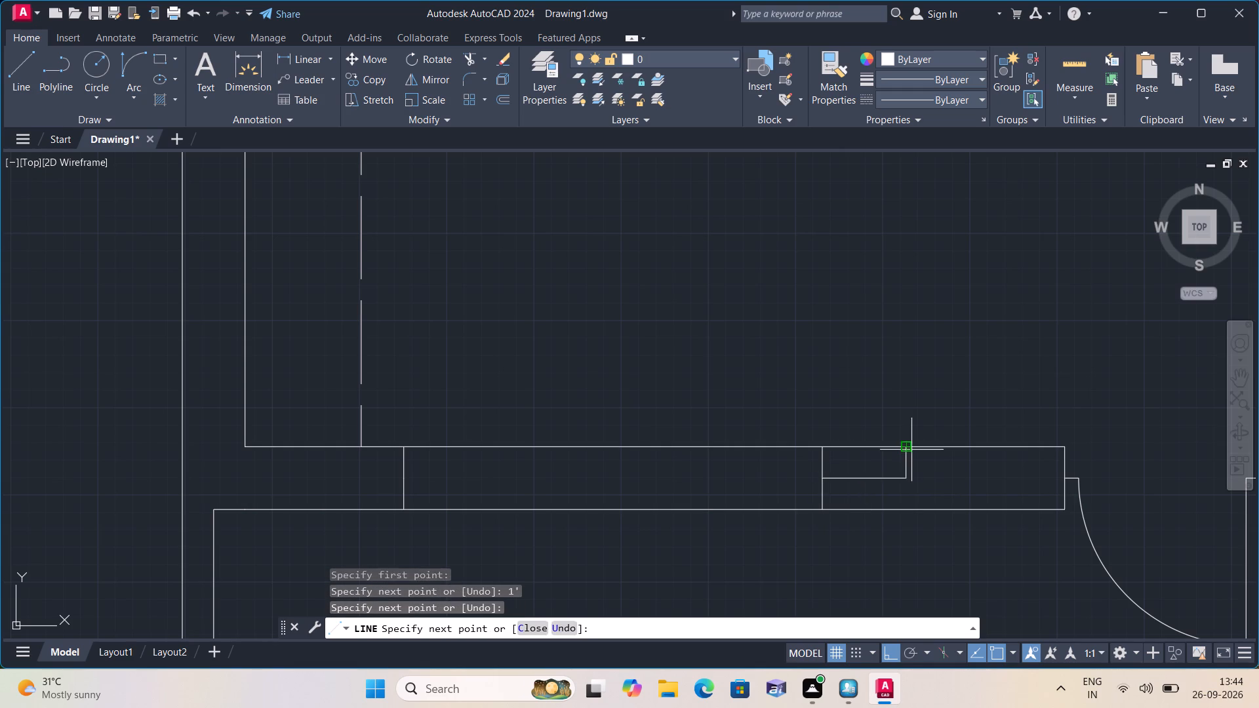
key(space)
key(space)
click(908, 478)
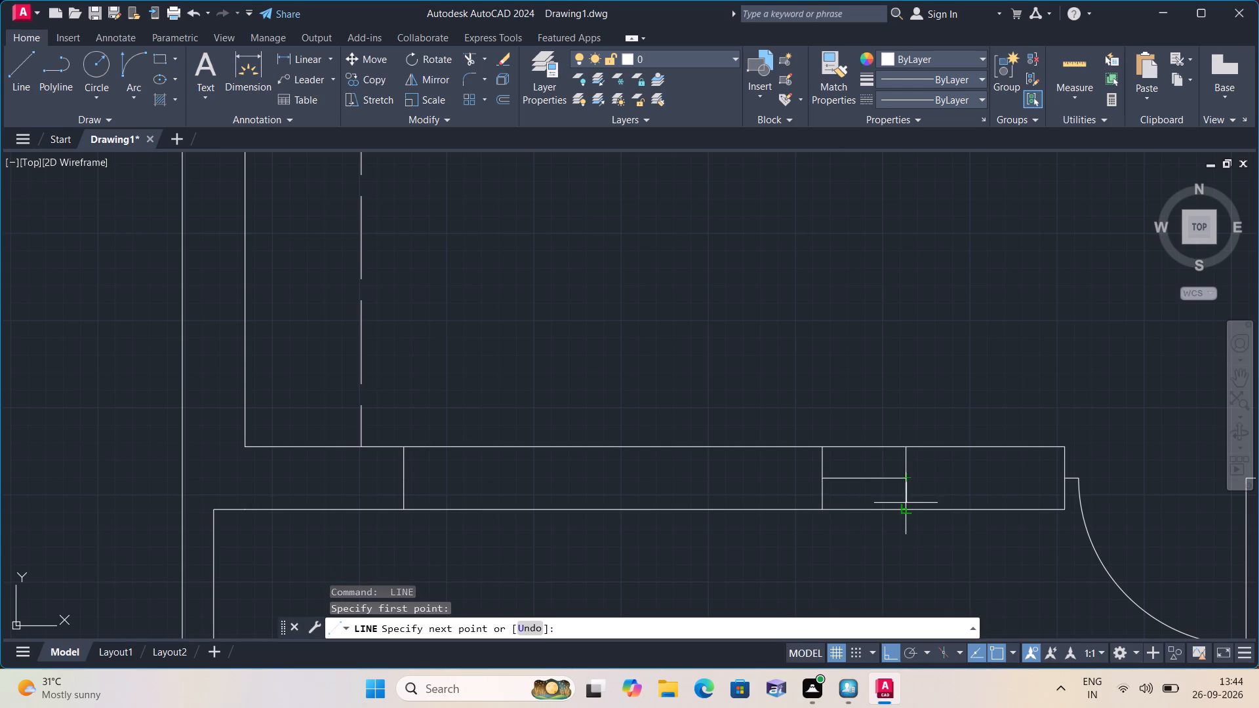
click(906, 505)
key(space)
Erase the old right jamb and its 1' guide segment in the lower-left room's bottom wall opening.
click(858, 493)
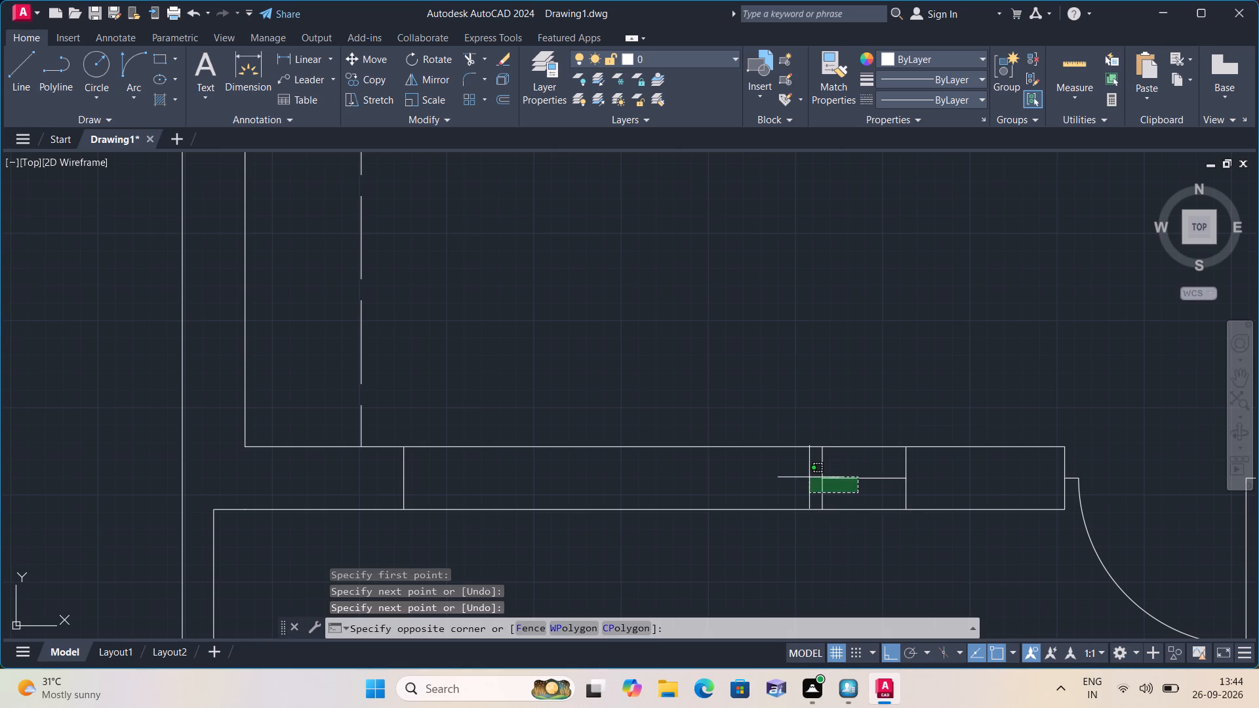
click(809, 474)
key(Delete)
Draw a reference line across the left outer wall from the midpoint of the small room's inner wall face, above the lower-left room.
scroll(809, 473, down, 4)
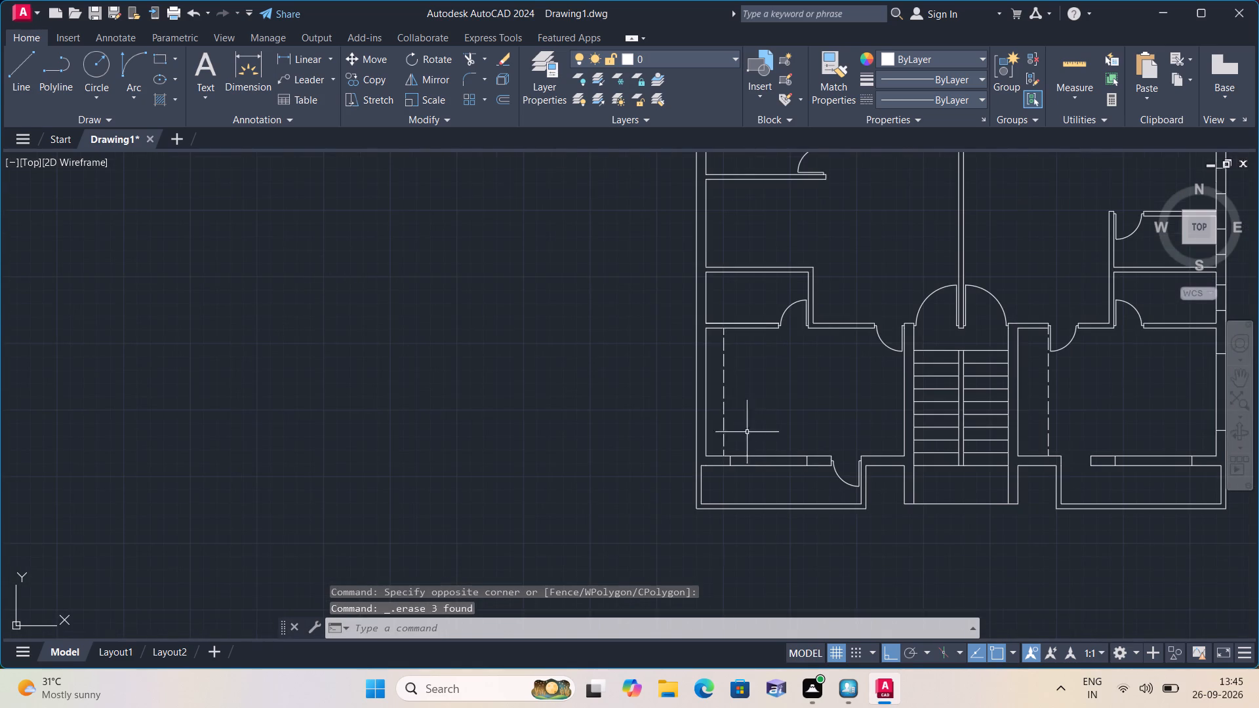
middle_drag(733, 406, 724, 612)
scroll(709, 533, up, 2)
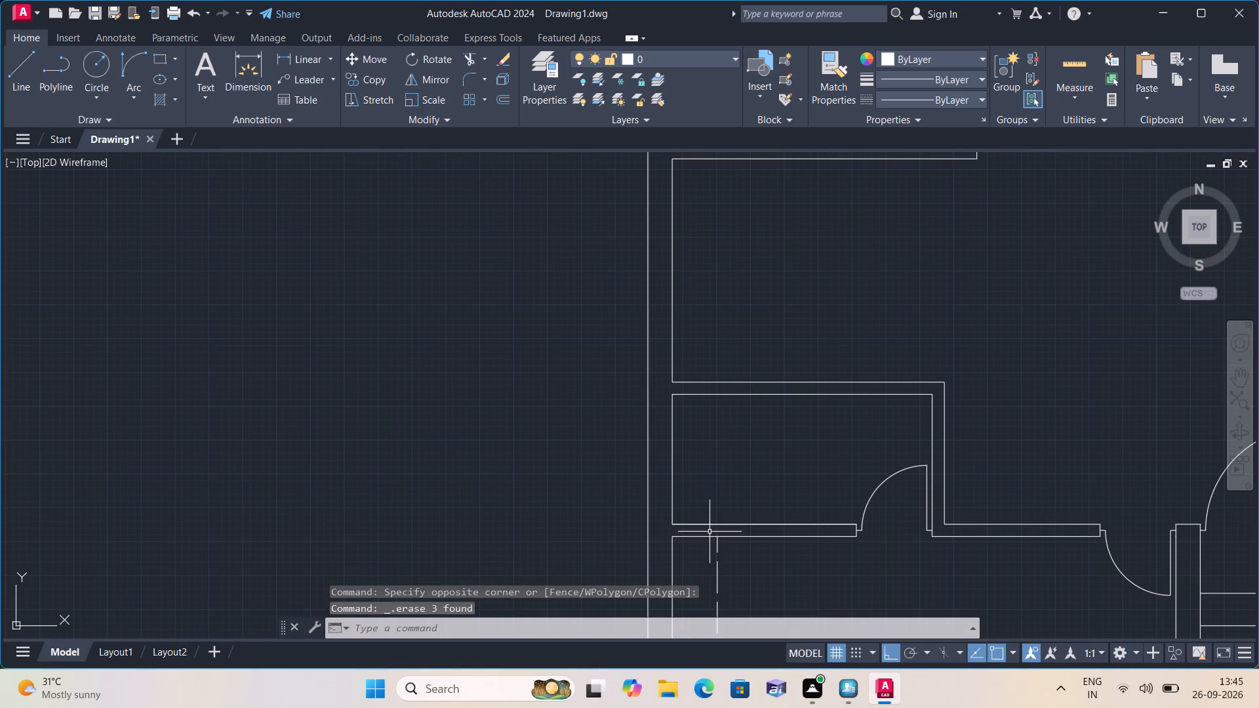
text(l)
key(space)
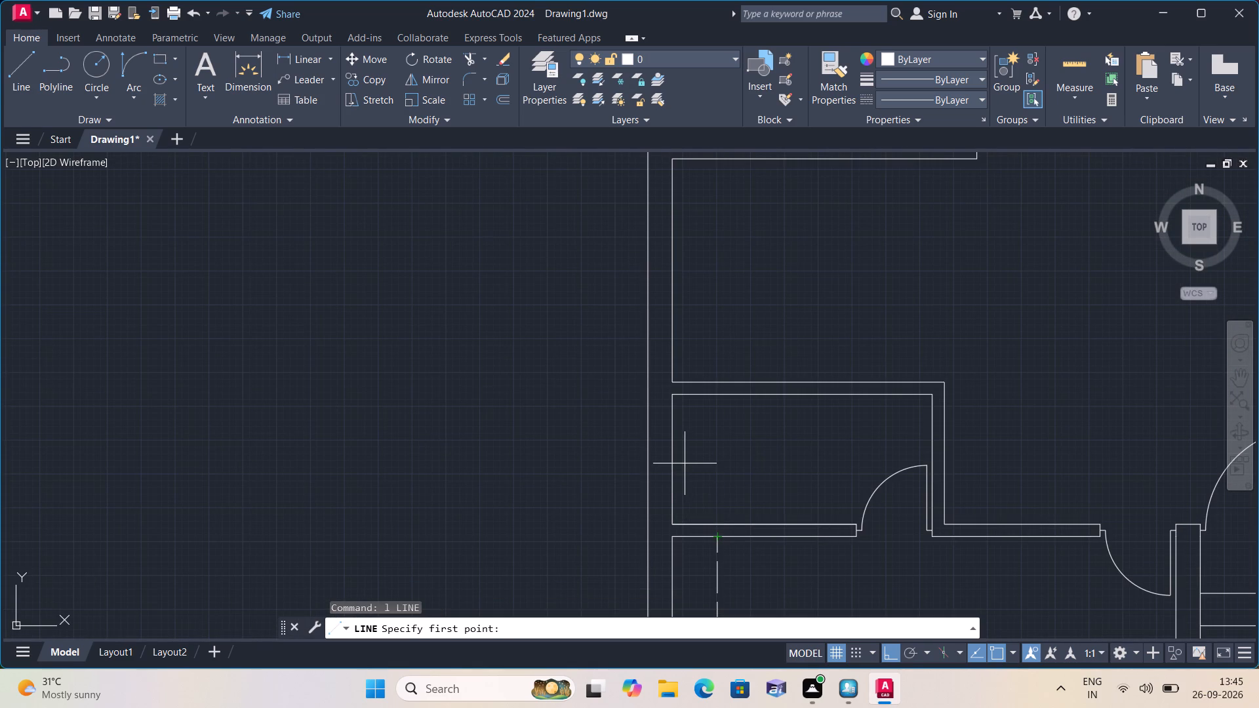
click(675, 461)
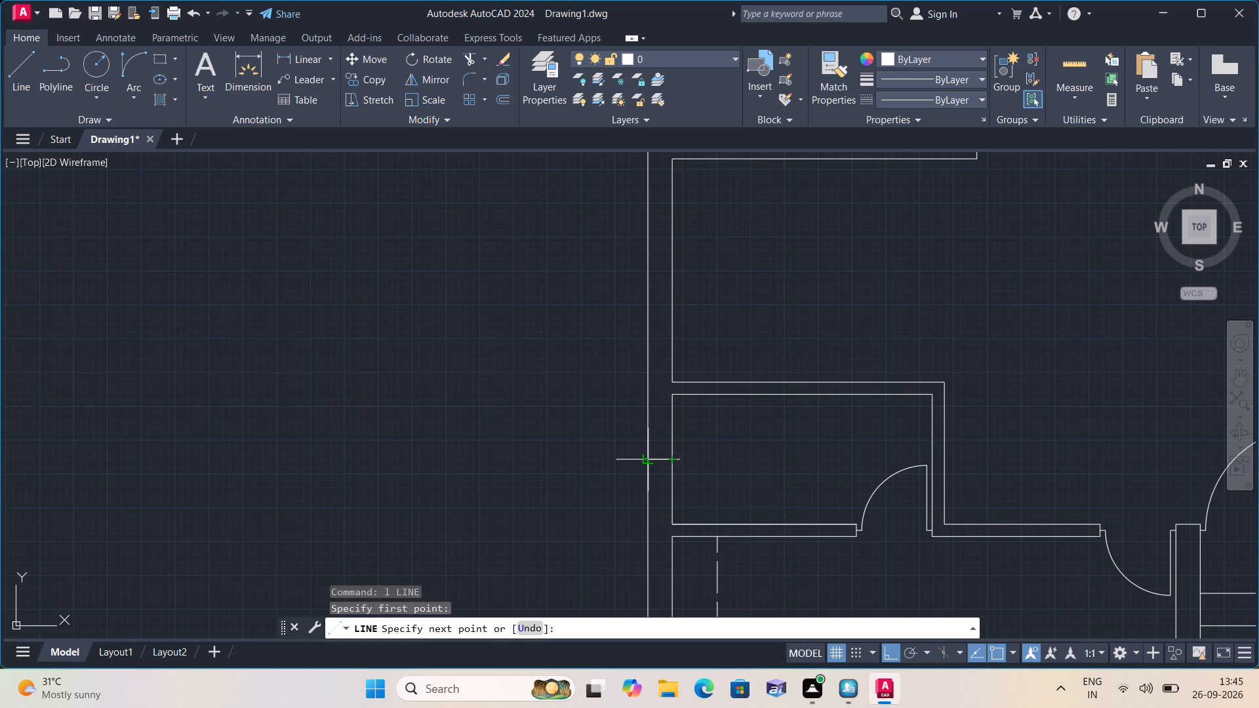
click(649, 462)
key(space)
Draw a 1' guide segment upward from the reference line's midpoint and a jamb line from its end to the inner wall face.
key(space)
click(660, 456)
text(1')
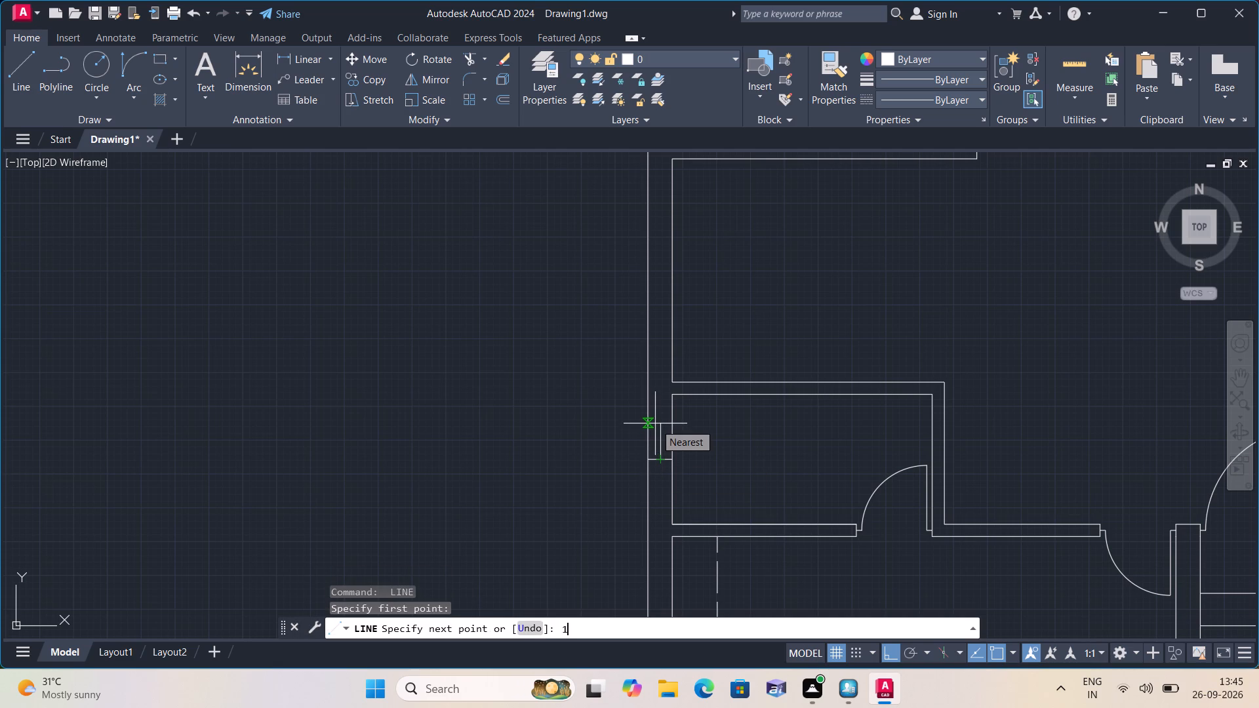
key(space)
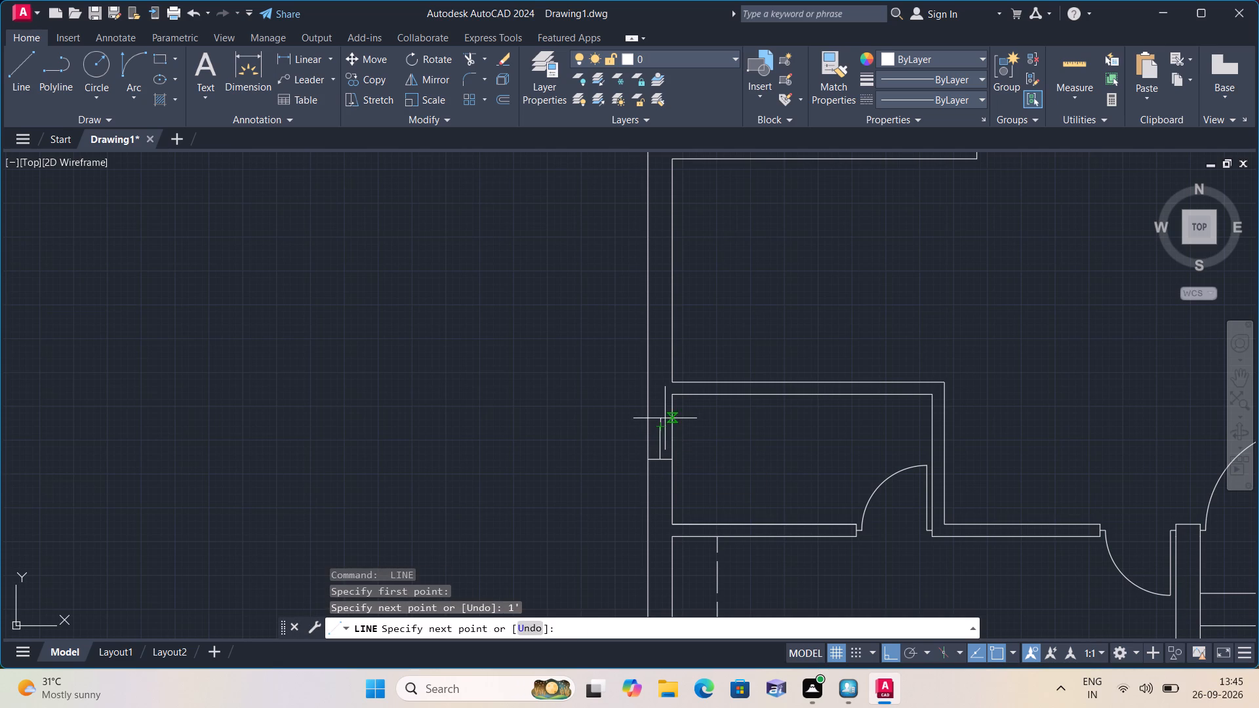
click(670, 423)
key(space)
Draw a 1' guide segment downward from the reference line's midpoint and a jamb line from its end to the inner wall face.
key(space)
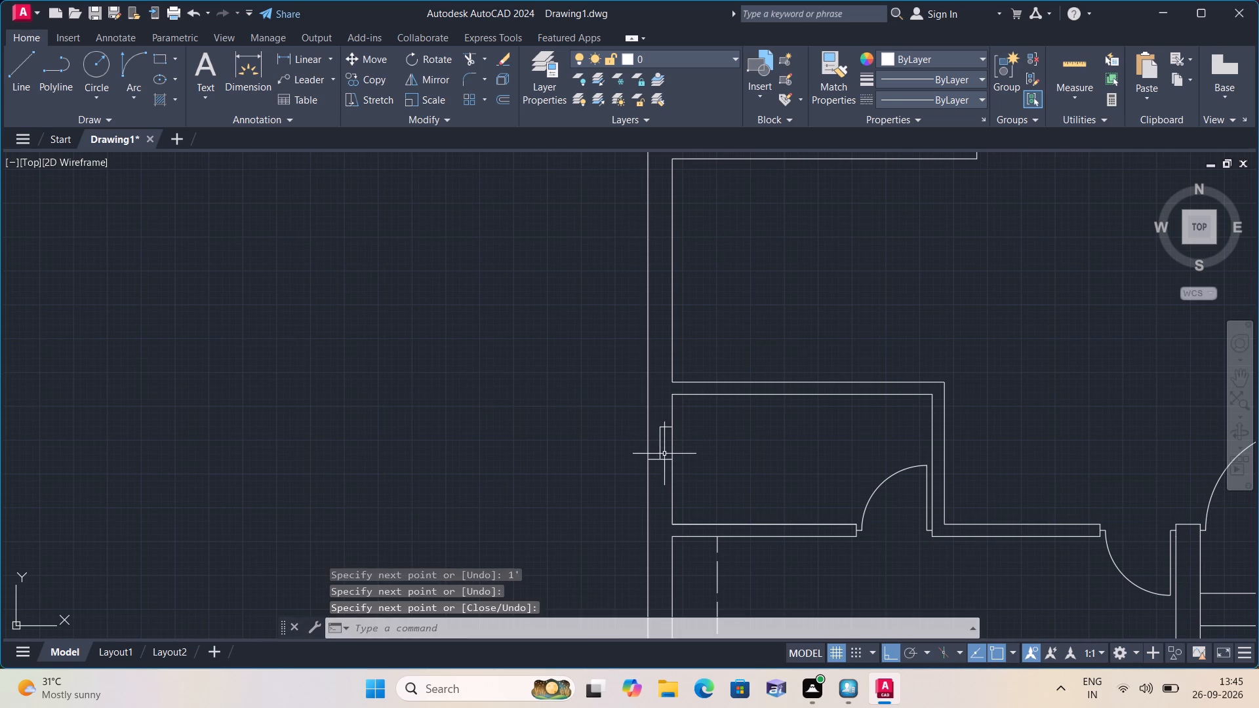
click(662, 462)
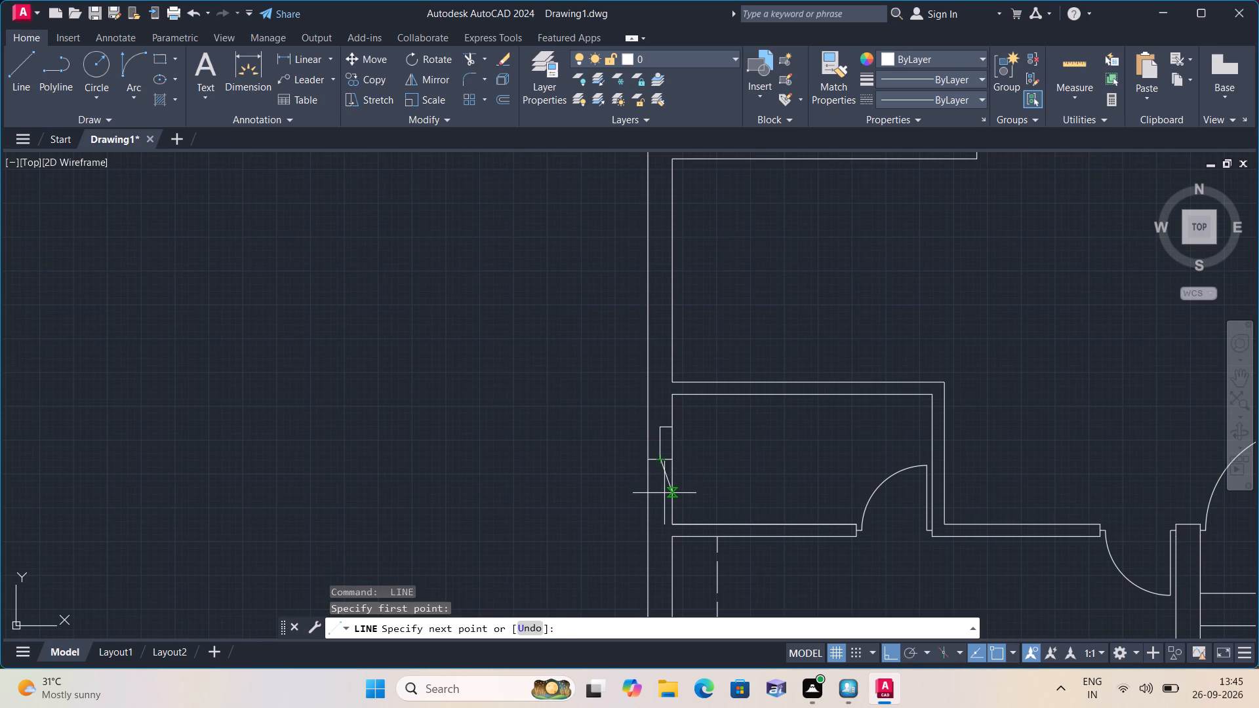
text(1')
key(space)
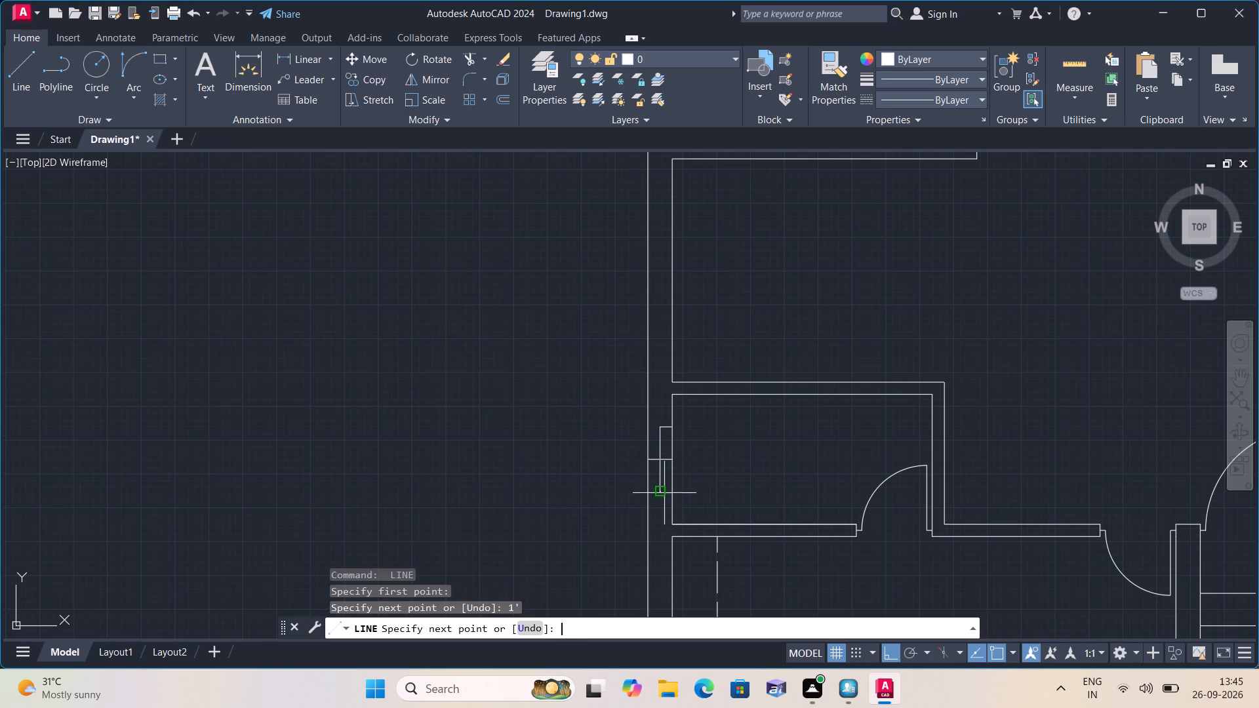
click(673, 488)
key(space)
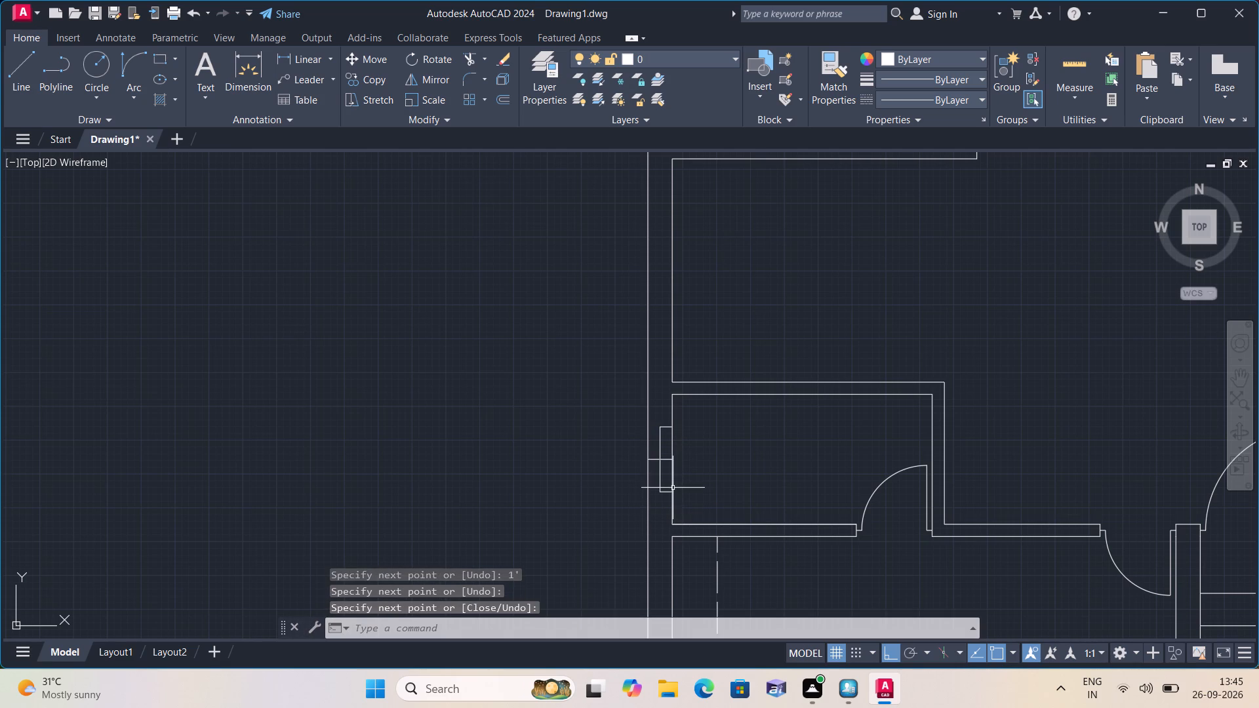
Erase the centre reference line and the two 1' guide segments in the small room's left wall.
scroll(654, 479, up, 3)
click(673, 449)
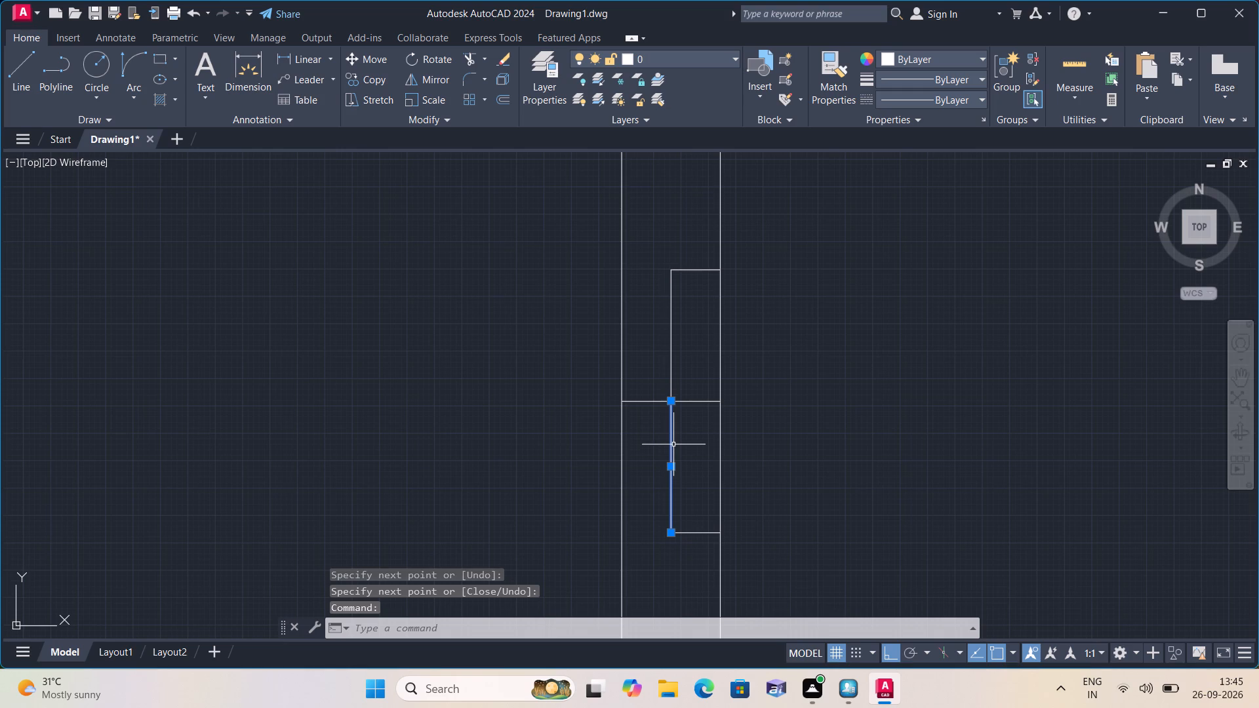
click(697, 399)
click(656, 361)
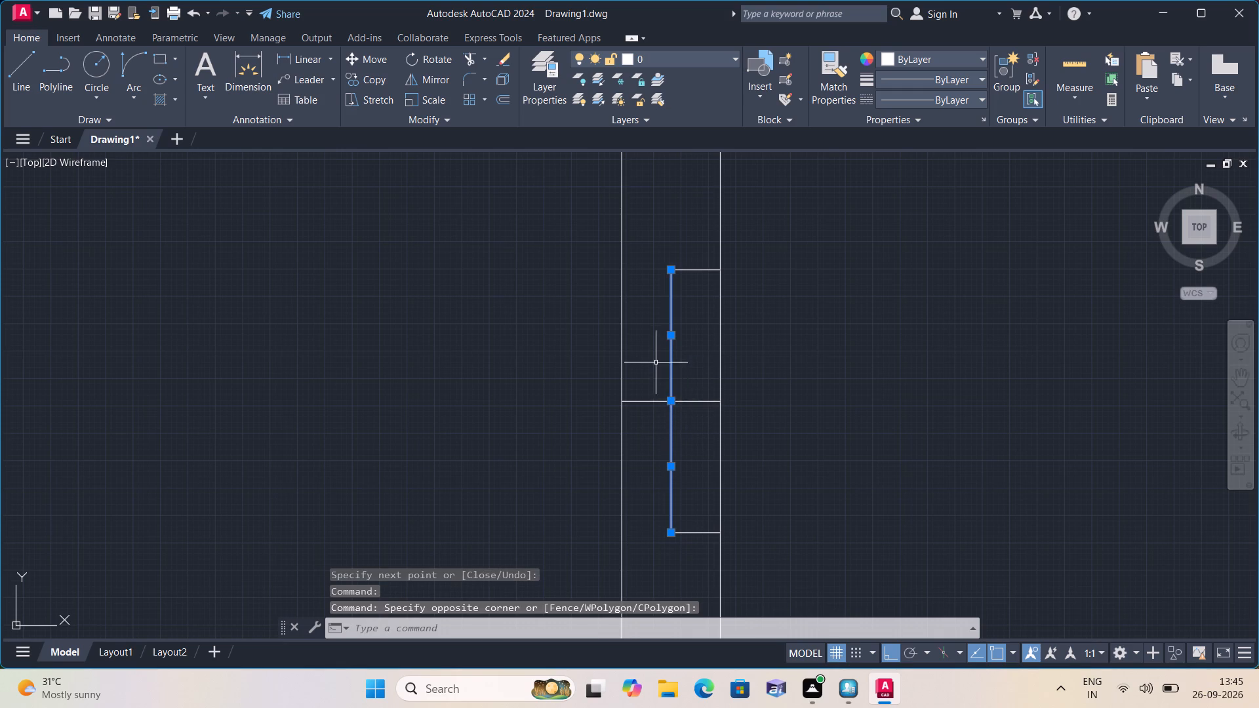
click(689, 399)
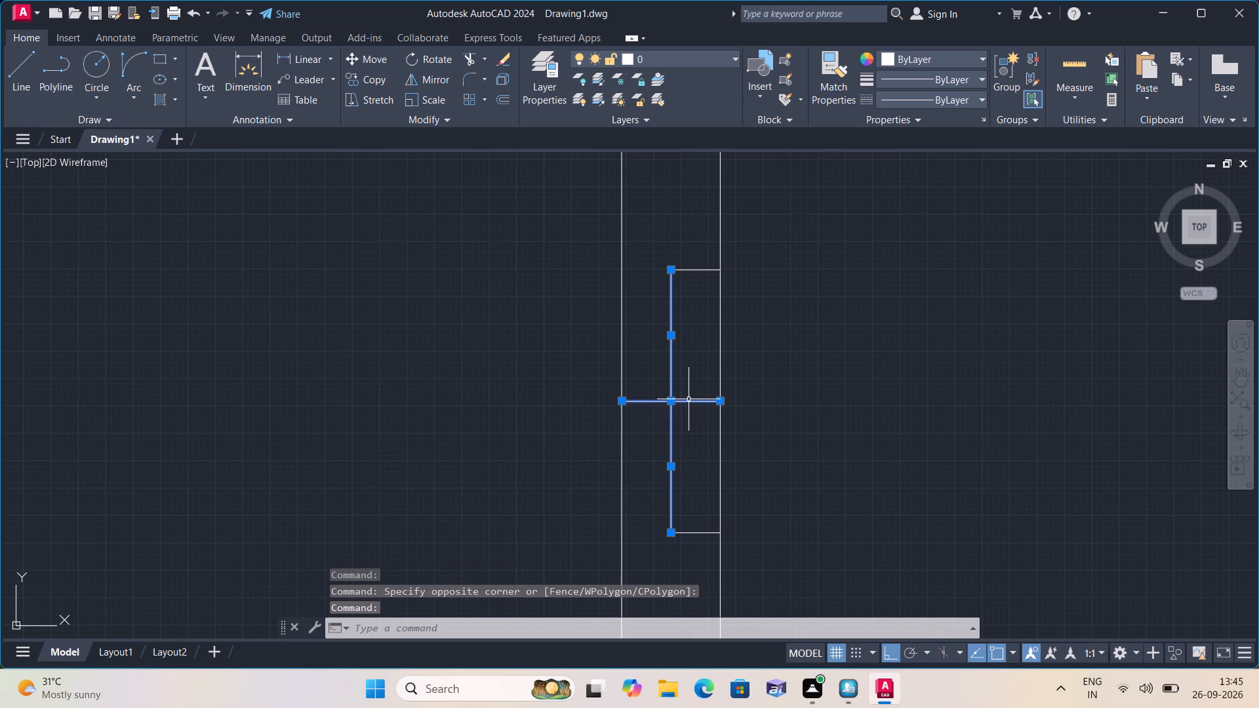
key(Delete)
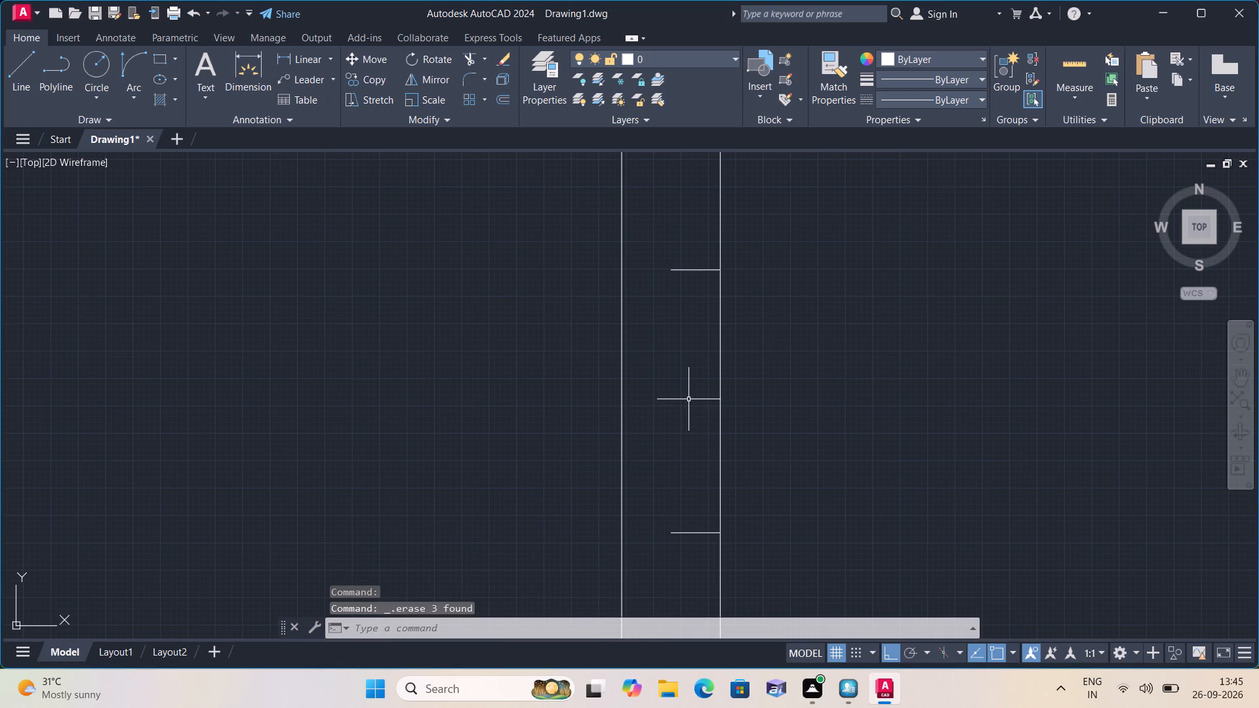
Extend both jamb lines in the small room's left wall to the outer wall face with new line segments.
text(l)
key(space)
middle_drag(681, 374, 700, 454)
scroll(700, 454, down, 1)
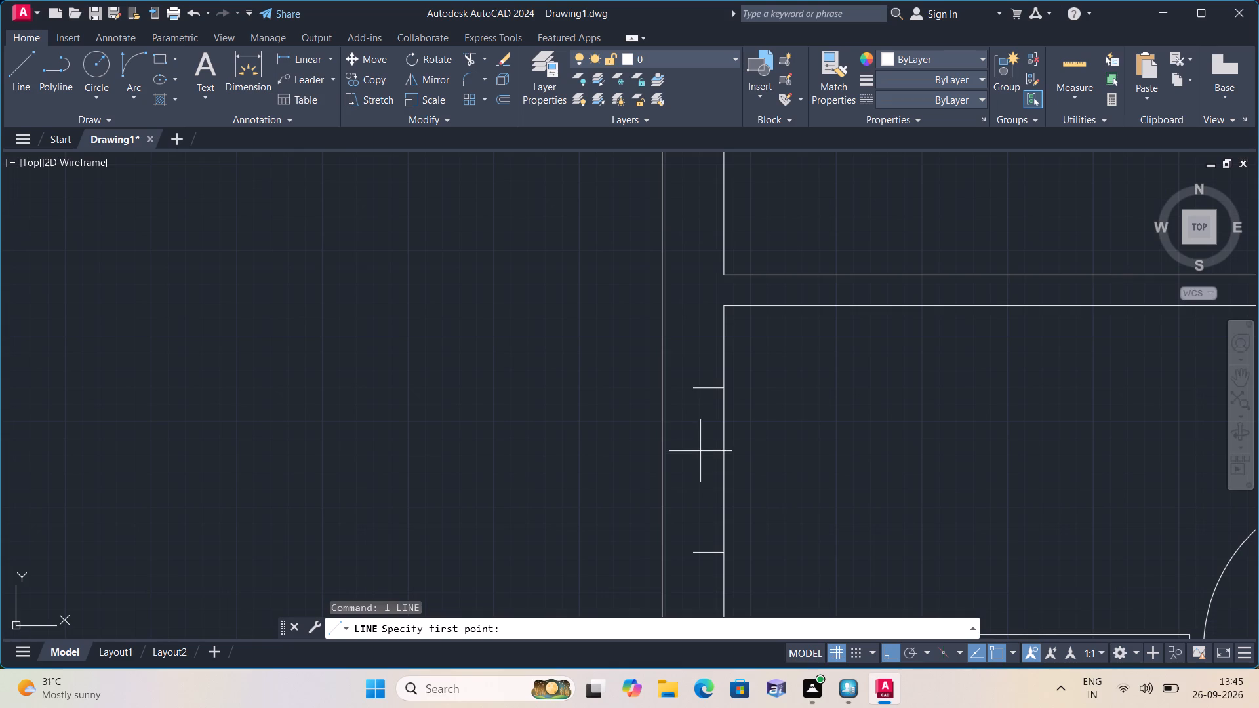
click(696, 388)
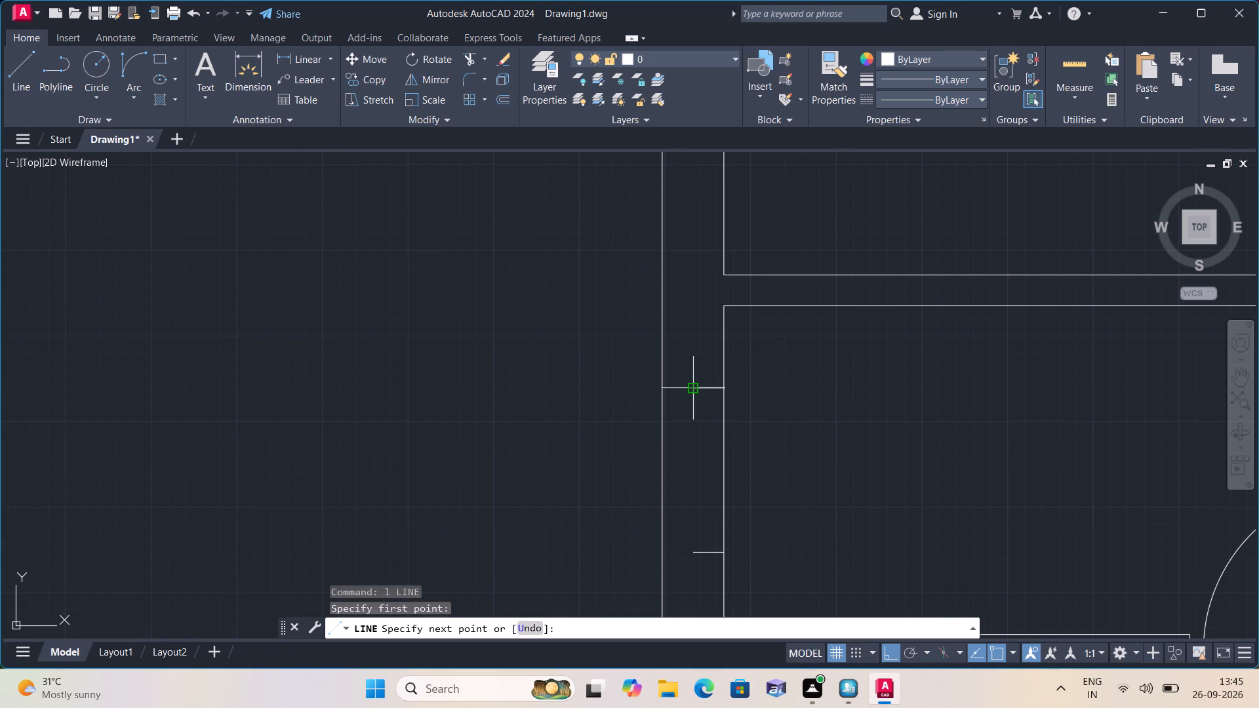
click(664, 386)
key(space)
key(space)
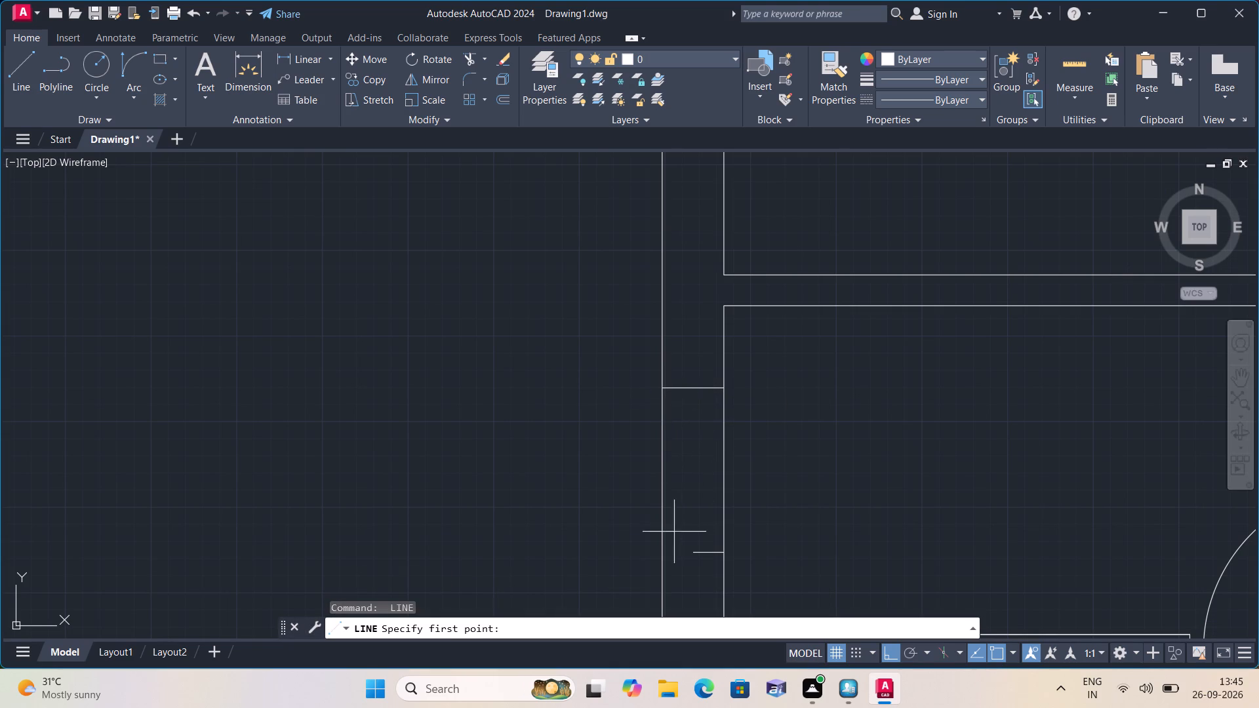
click(694, 555)
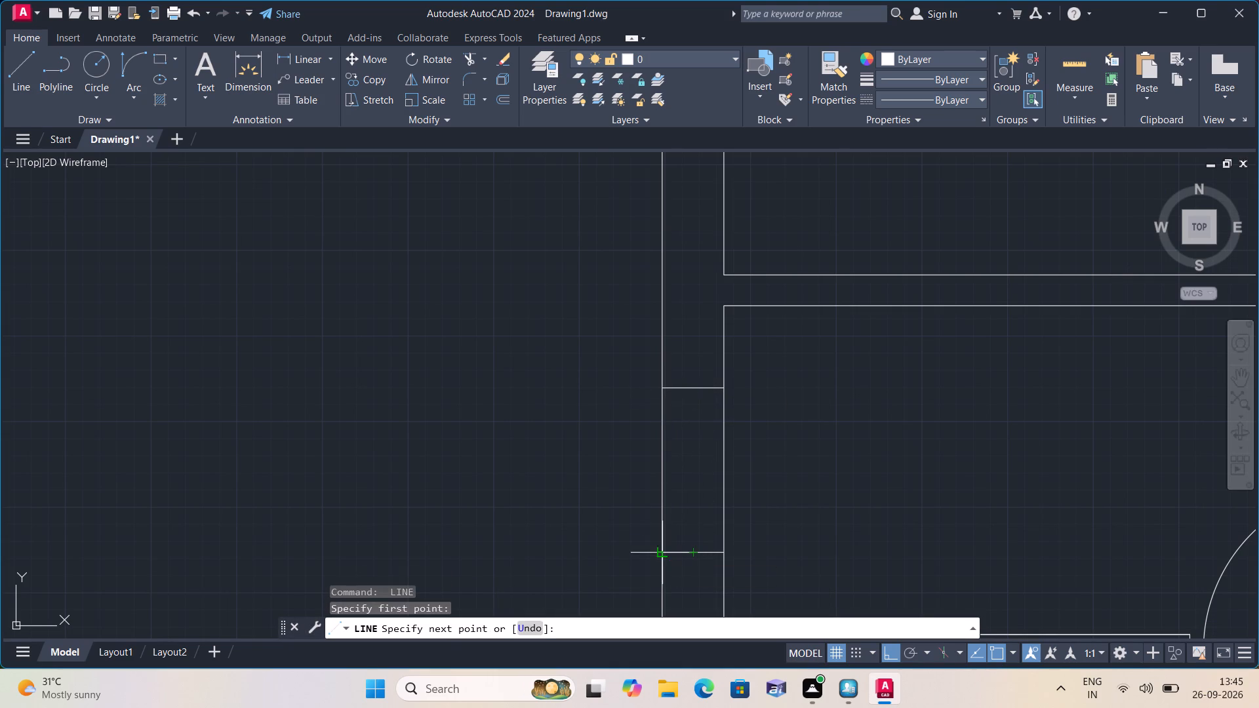
click(665, 553)
key(space)
Draw a reference line across the left outer wall from the inner face's midpoint in the room directly above the small room.
scroll(639, 493, down, 3)
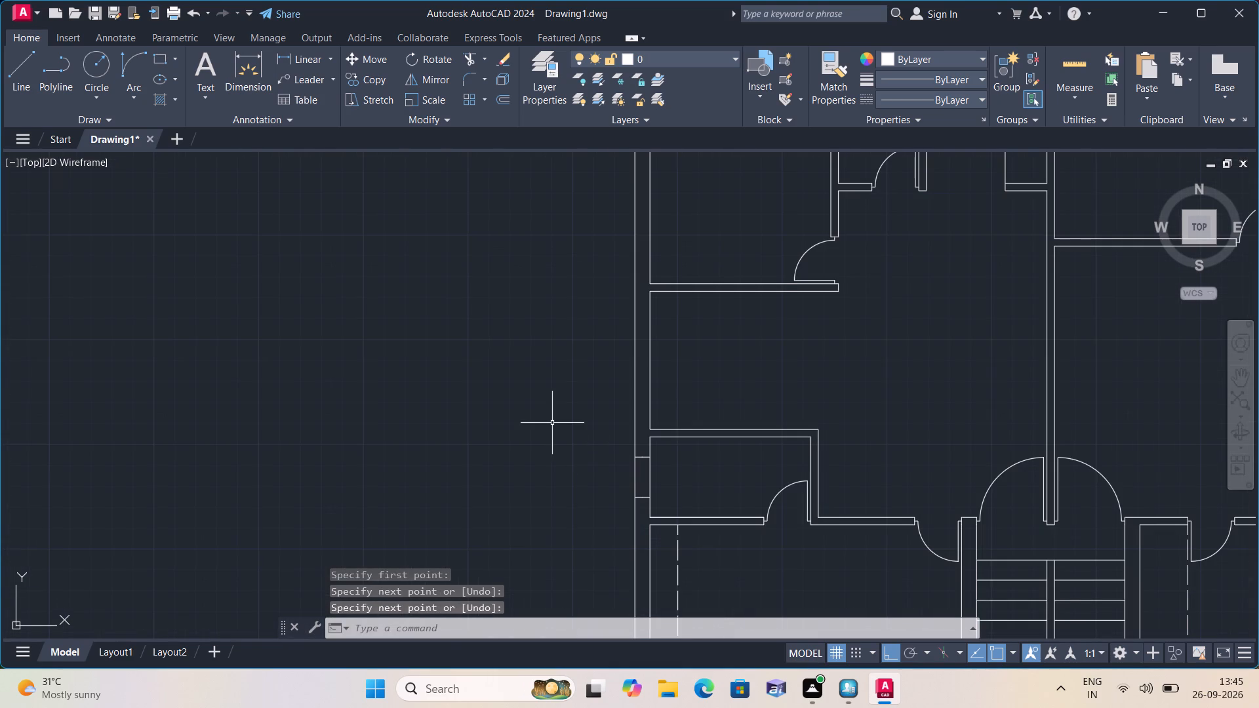
middle_drag(552, 423, 532, 596)
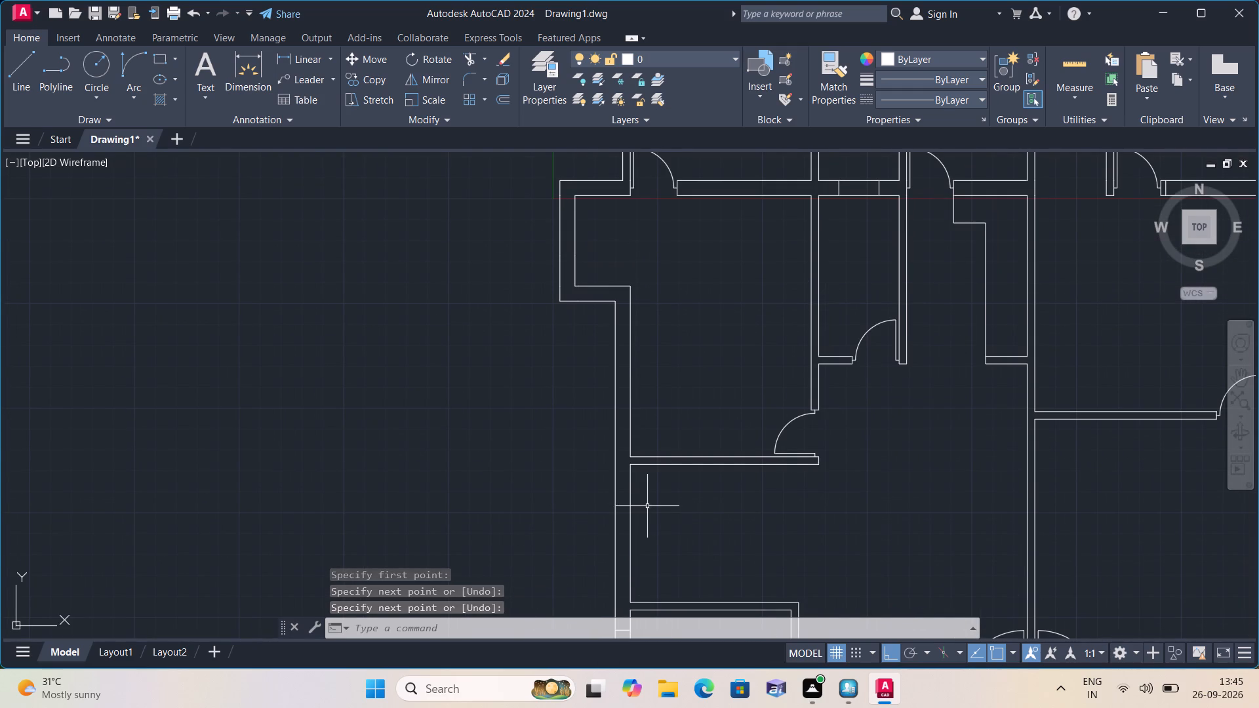
text(l)
key(space)
middle_drag(659, 535, 676, 486)
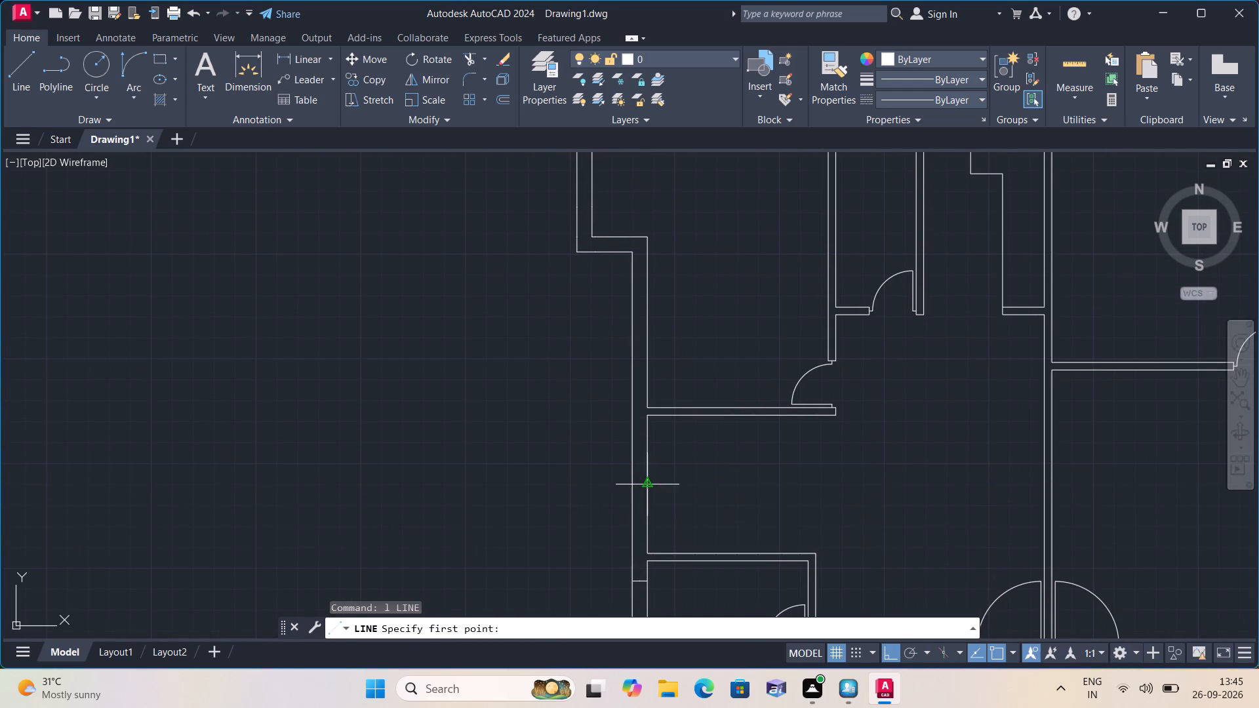
click(647, 483)
click(631, 482)
key(space)
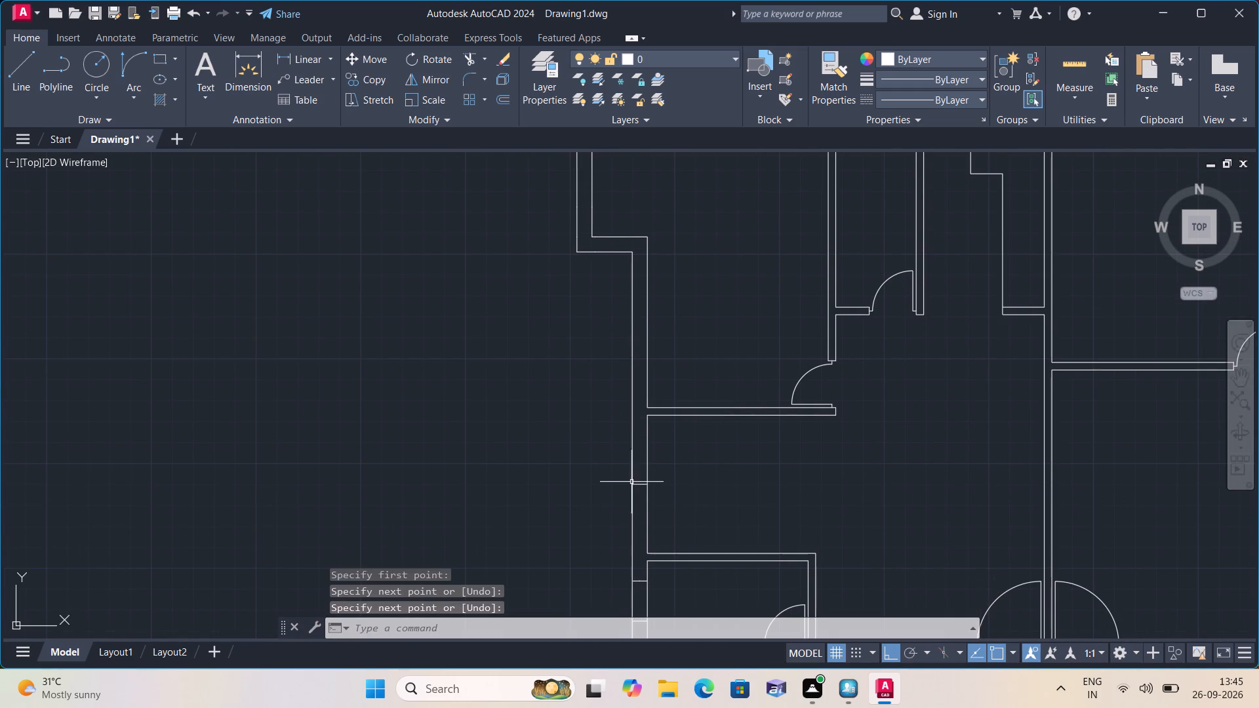
Draw a 2' guide segment upward from the reference line's midpoint and a jamb line from its end to the inner wall face.
scroll(639, 482, up, 2)
key(space)
click(638, 486)
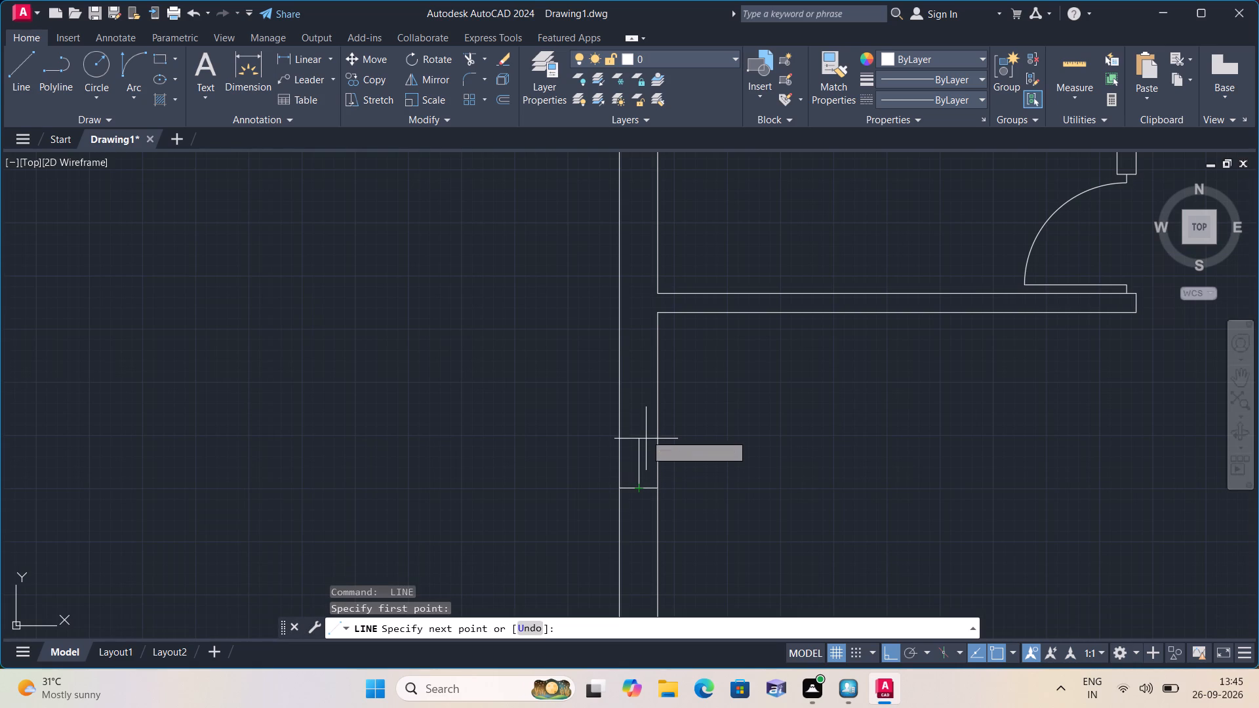
text(2')
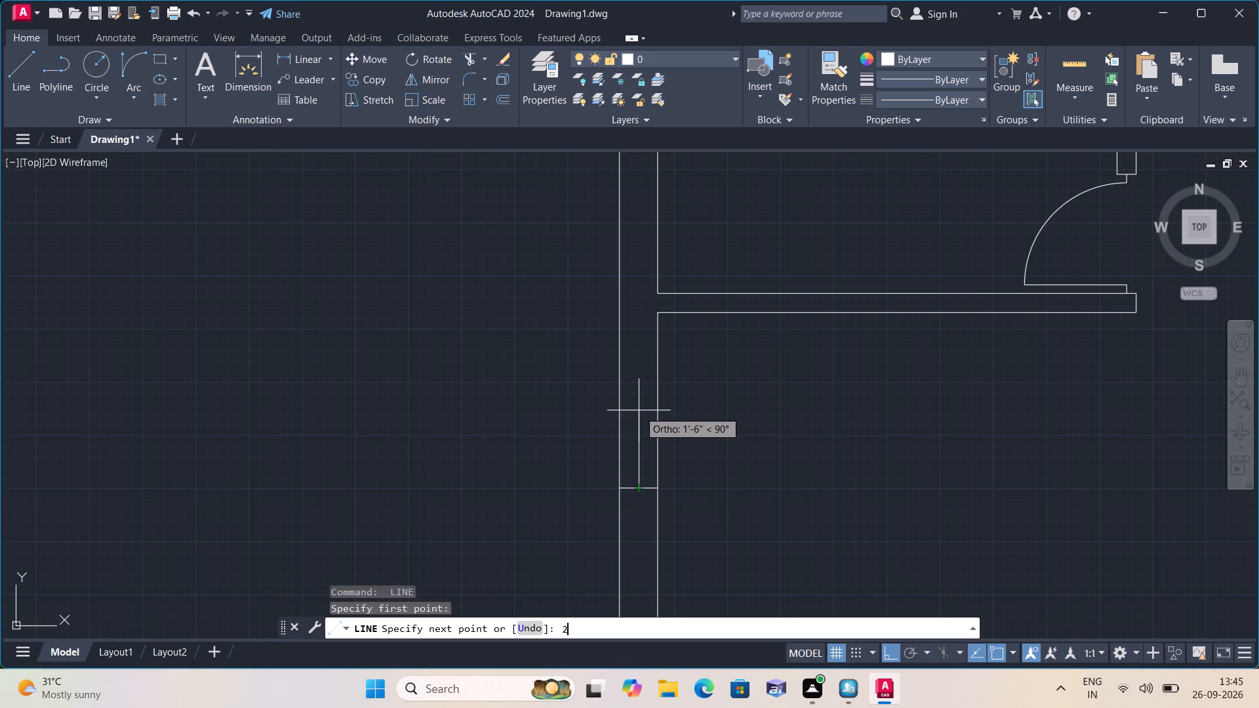
key(space)
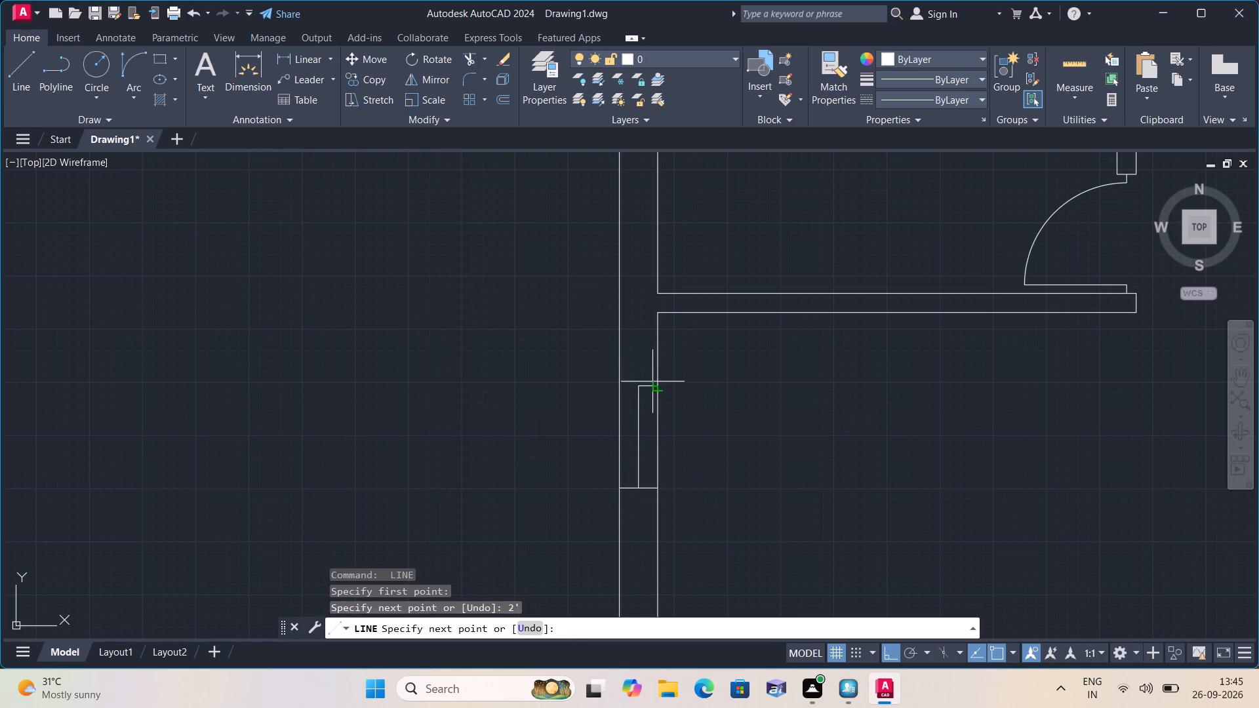
click(652, 382)
key(space)
Draw a 2' guide segment downward from the reference line's midpoint and a jamb line from its end to the inner wall face.
key(space)
click(637, 492)
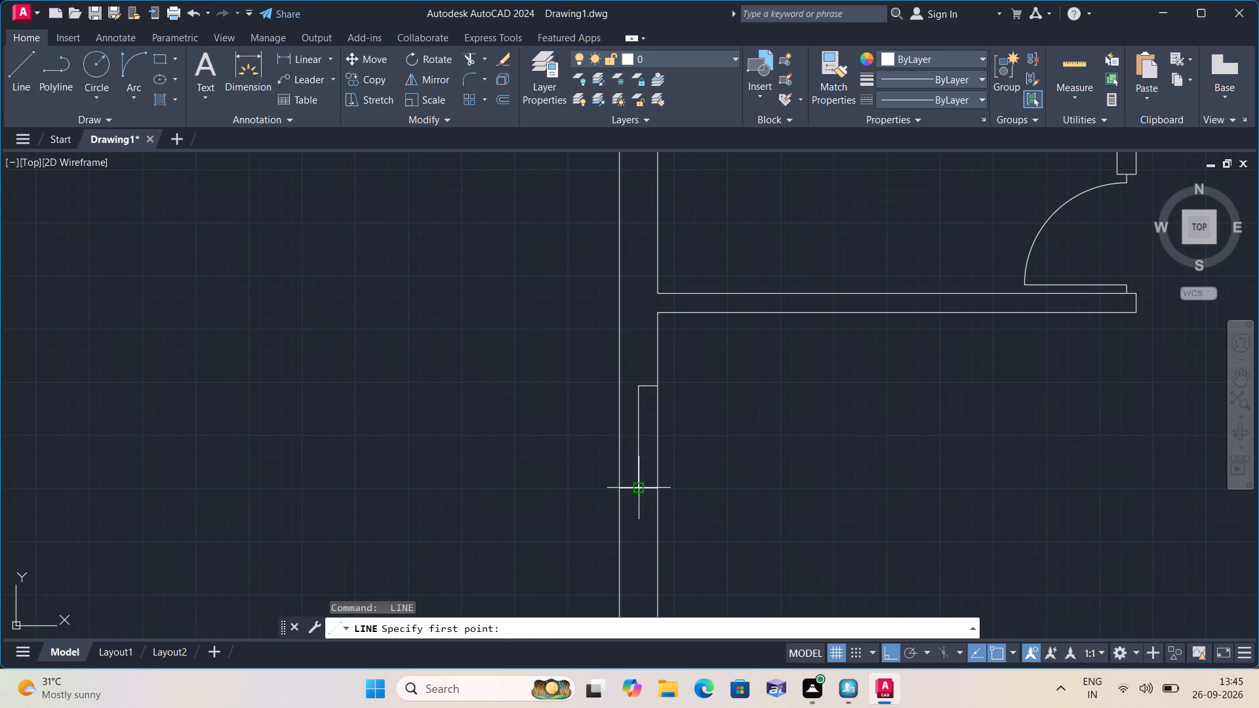
text(2')
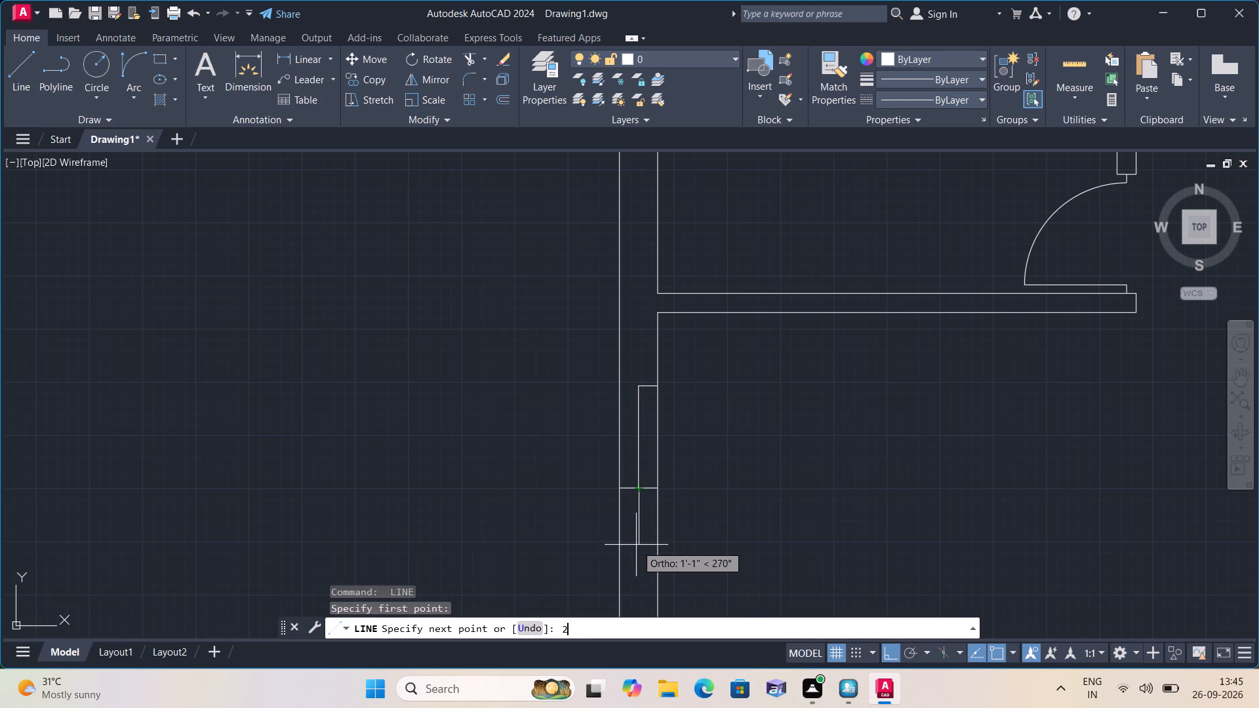
key(space)
middle_drag(633, 543, 646, 456)
scroll(630, 541, down, 1)
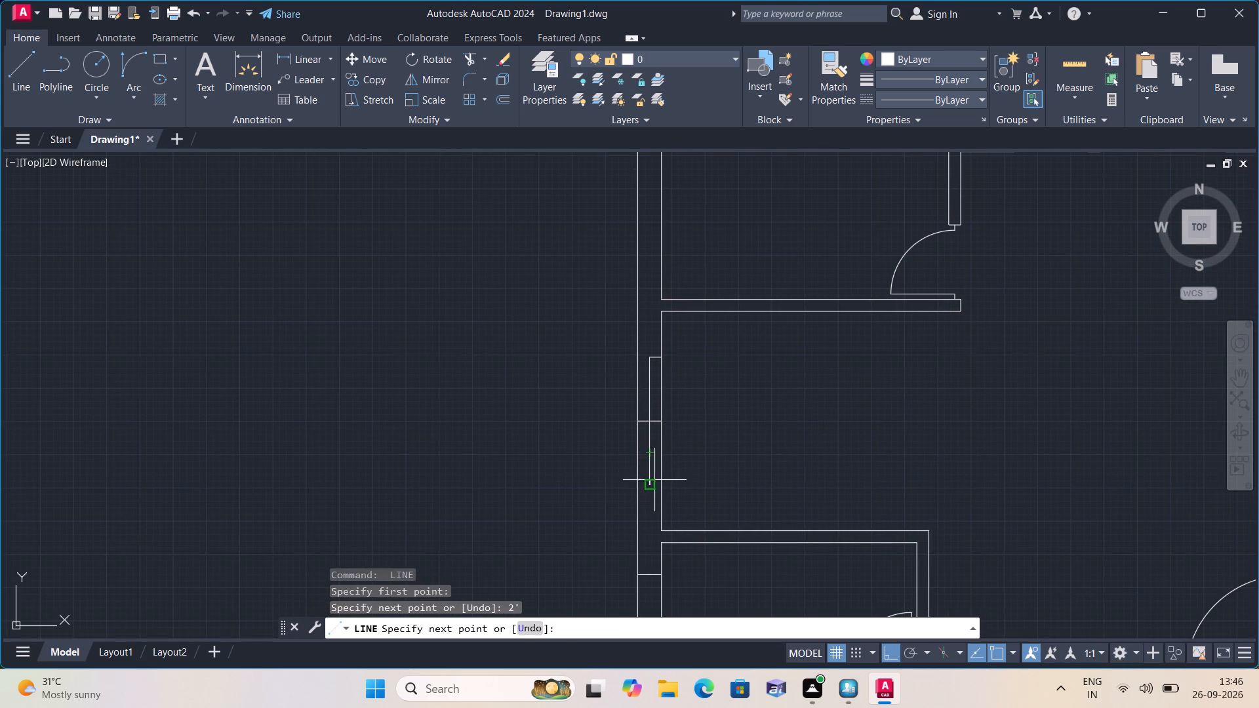
click(658, 484)
click(666, 485)
key(space)
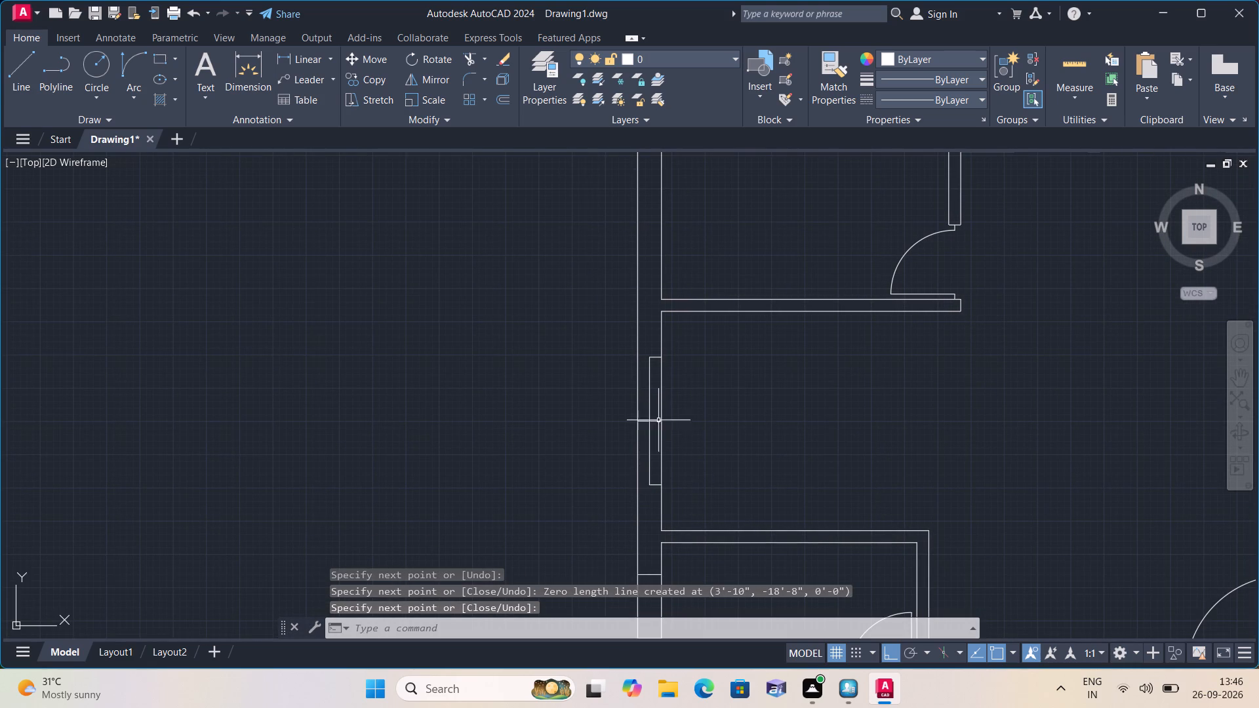
Erase the centre reference line and the two 2' guide segments in the left outer wall.
scroll(653, 421, up, 2)
click(654, 433)
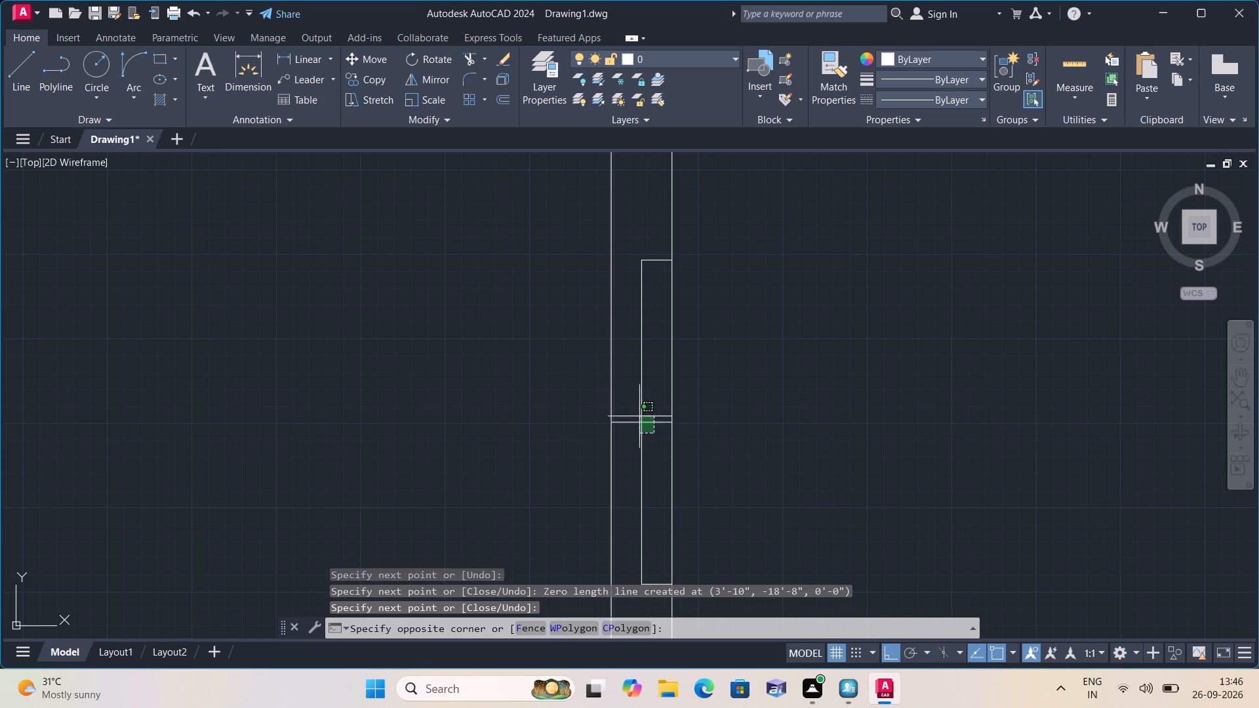
click(632, 408)
scroll(632, 408, down, 1)
key(Delete)
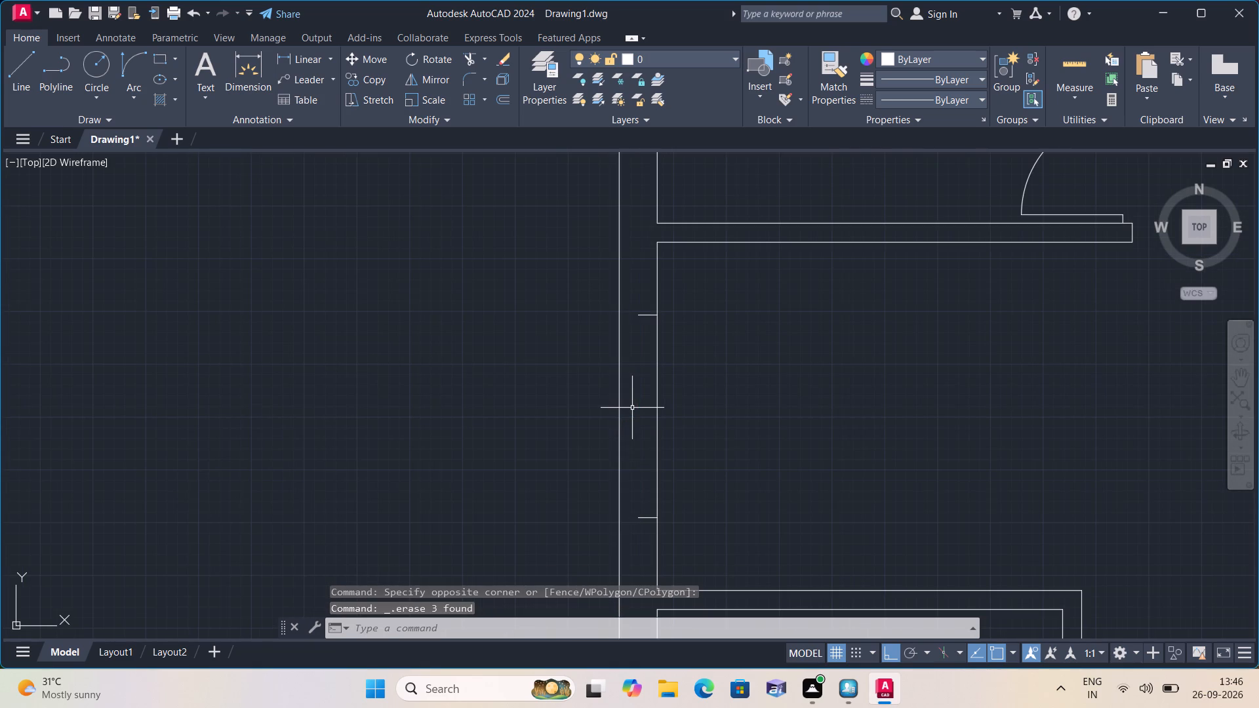
Extend the lower and upper jamb lines of this left-wall opening to the outer wall face with new line segments.
text(l)
key(space)
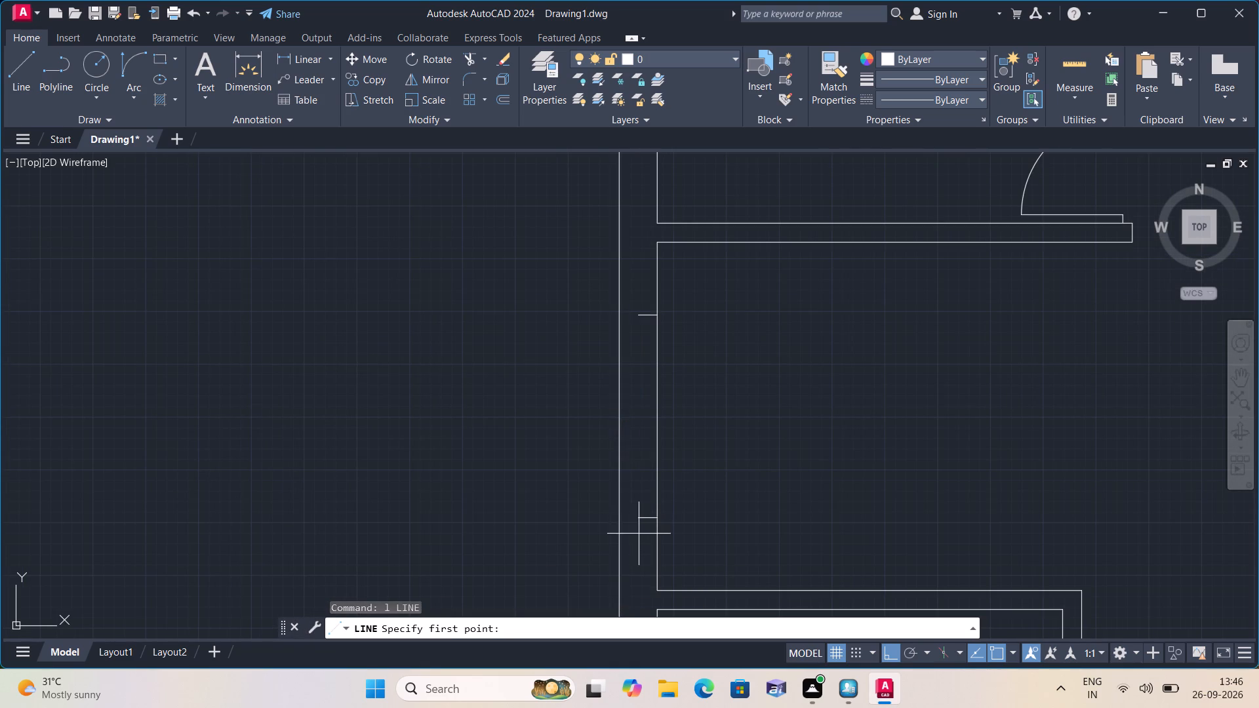
scroll(638, 533, up, 1)
click(637, 509)
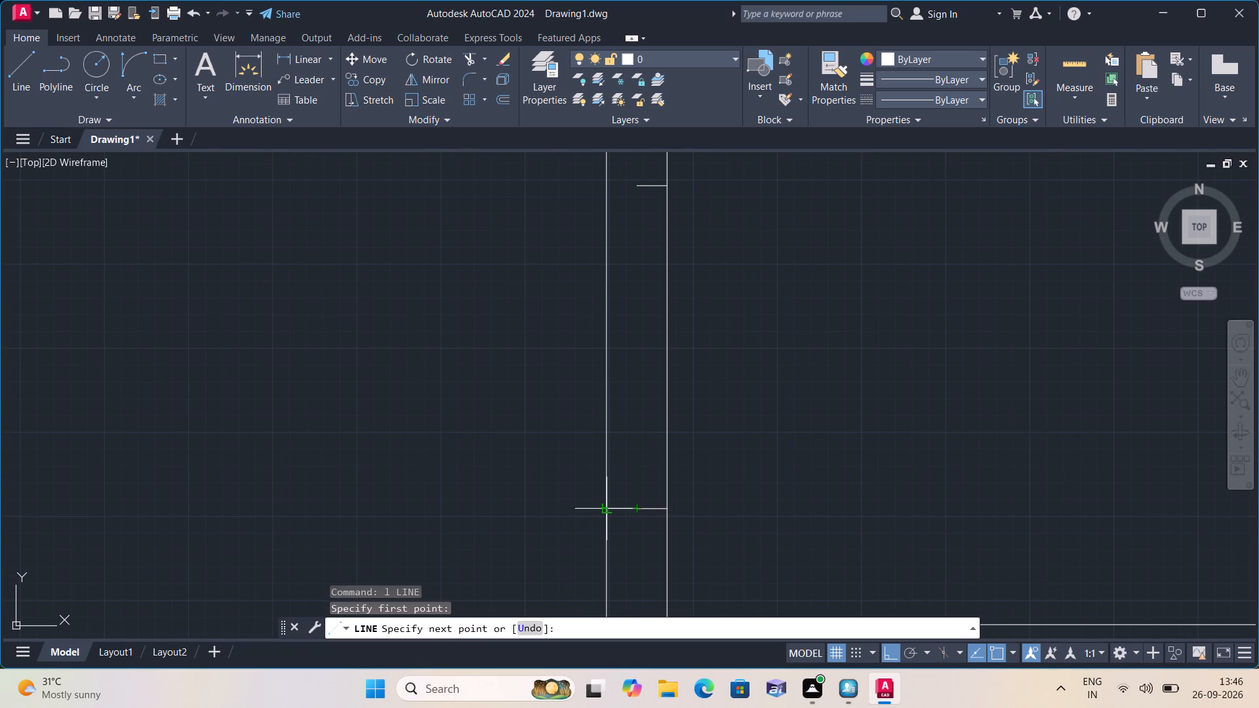
click(607, 507)
key(space)
middle_drag(662, 401, 662, 414)
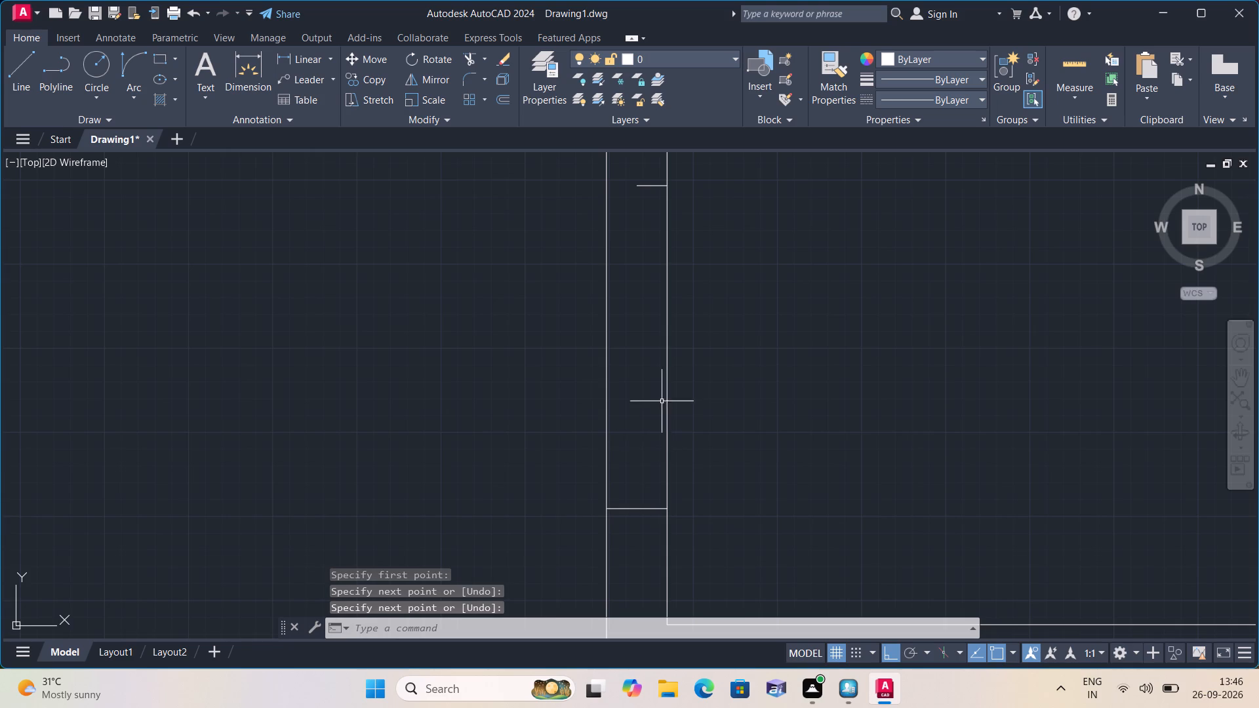
middle_drag(662, 414, 664, 604)
key(space)
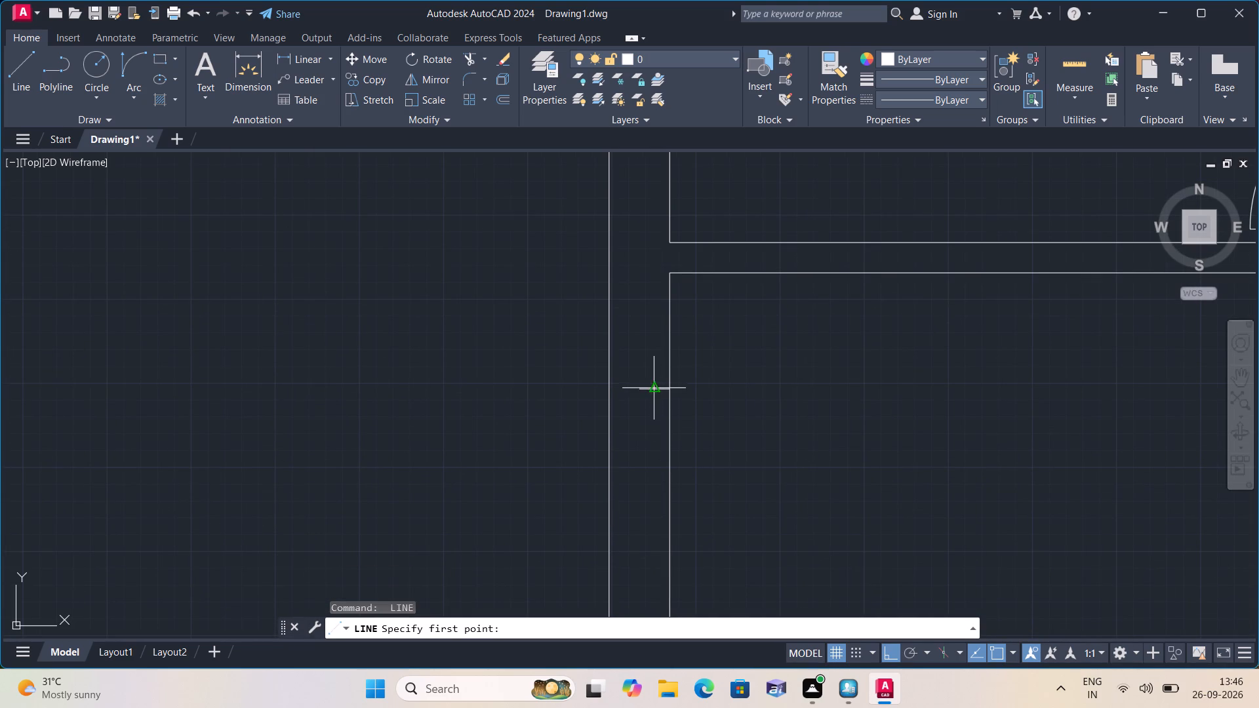
click(639, 388)
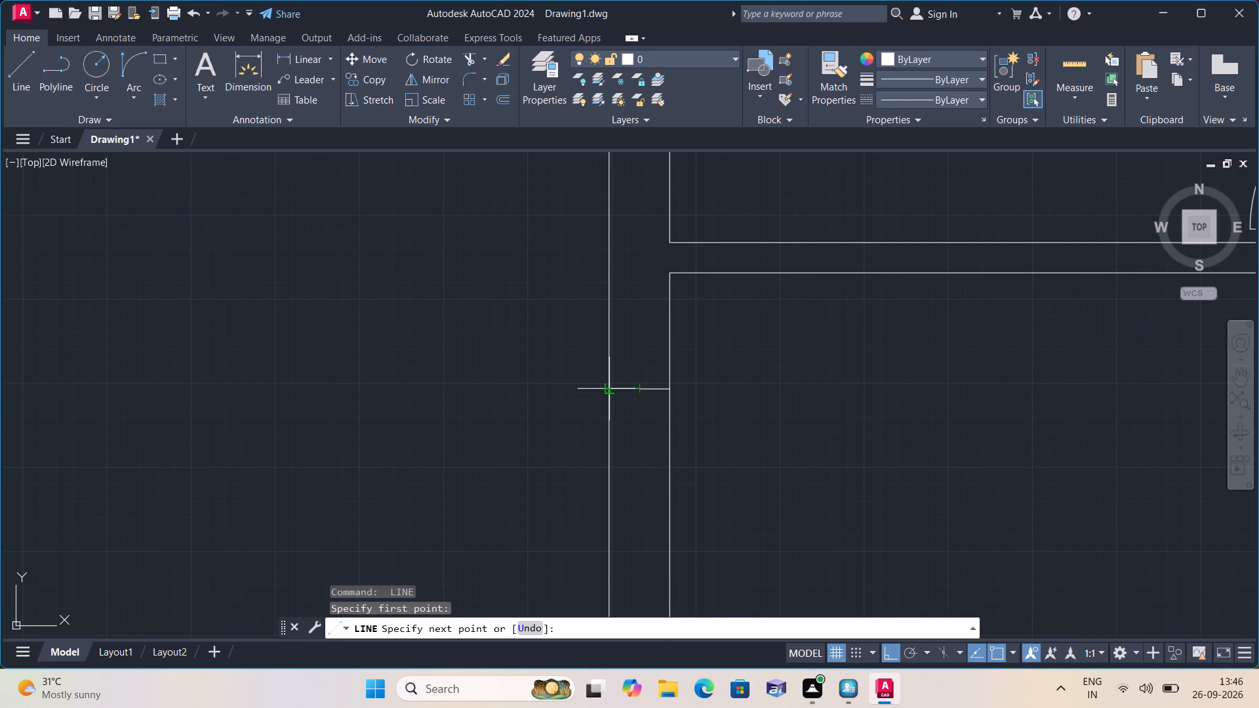
click(609, 388)
key(space)
Draw a reference line across the left outer wall from the midpoint of the upper-left room's long inner wall face.
scroll(609, 388, down, 2)
scroll(530, 376, down, 1)
middle_drag(529, 380, 523, 528)
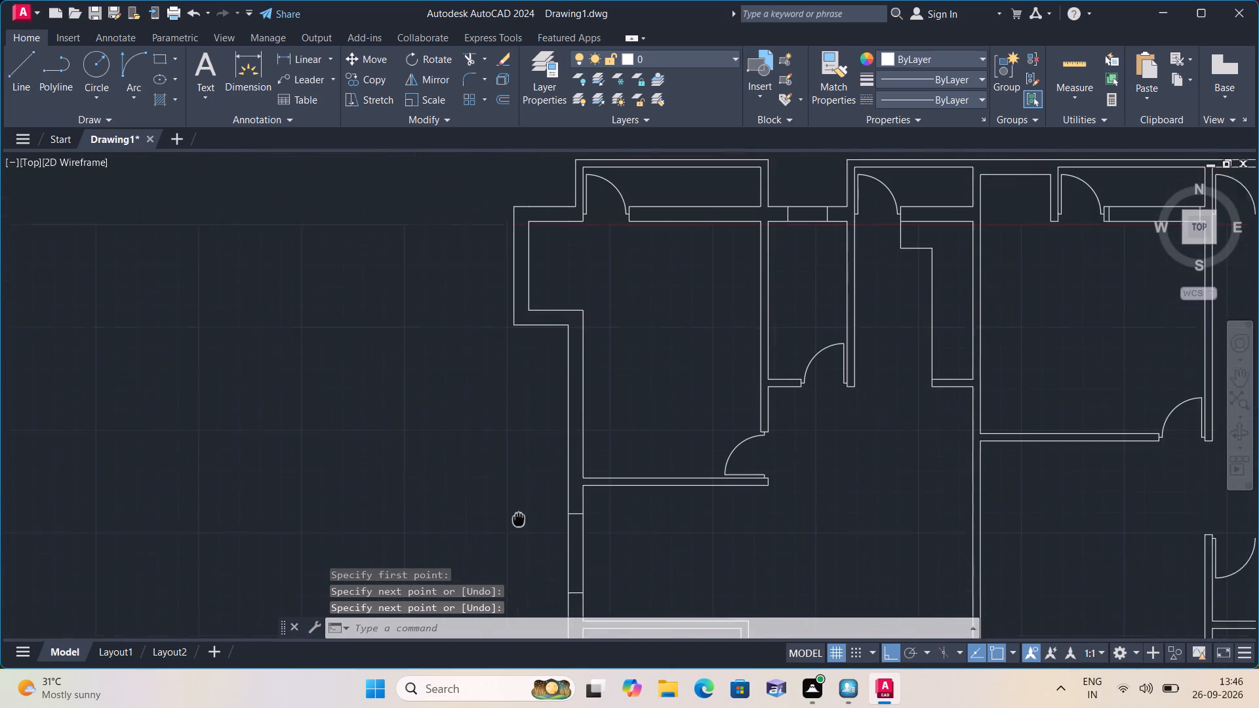
middle_drag(523, 528, 525, 532)
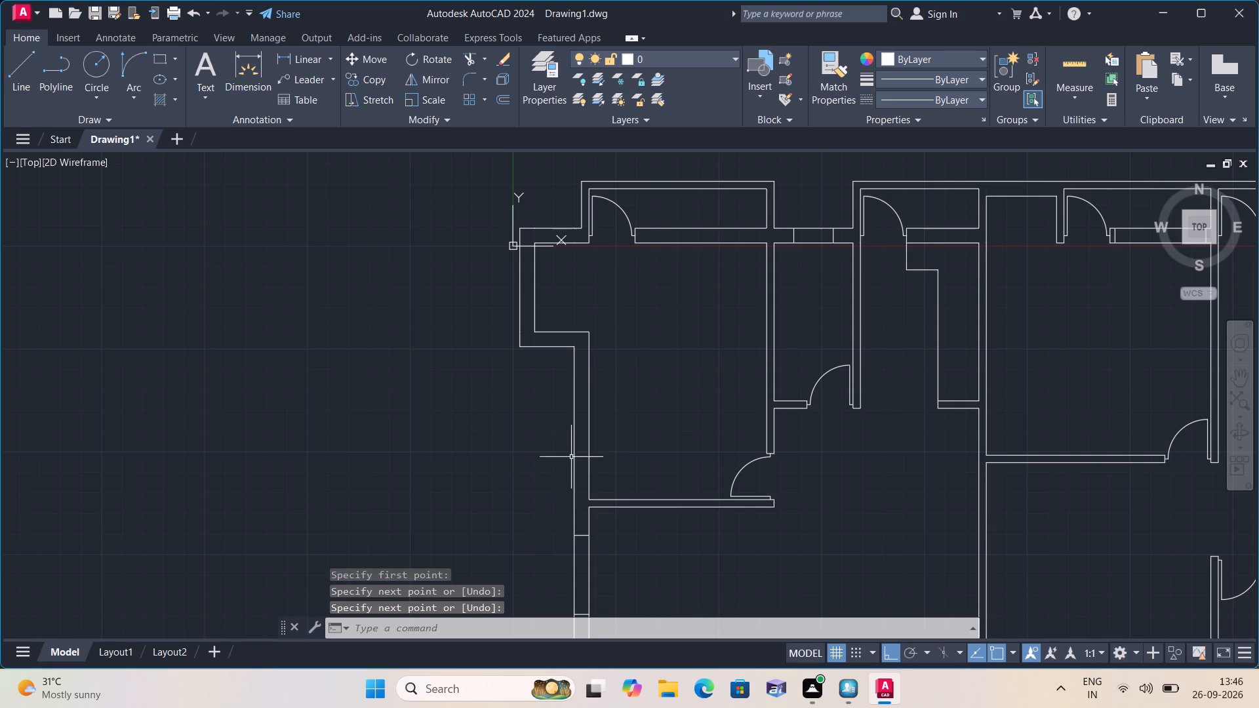
scroll(639, 505, down, 1)
middle_drag(626, 527, 640, 464)
scroll(650, 441, down, 1)
scroll(633, 415, up, 2)
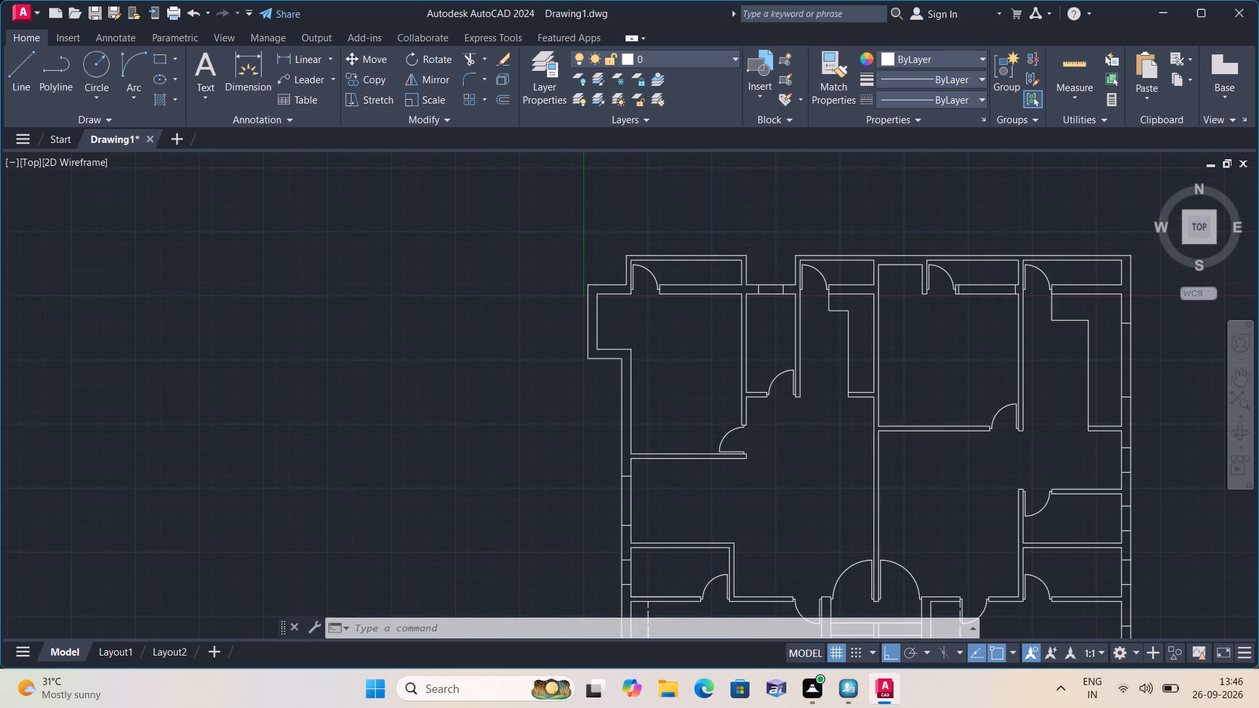
scroll(624, 407, up, 2)
key(space)
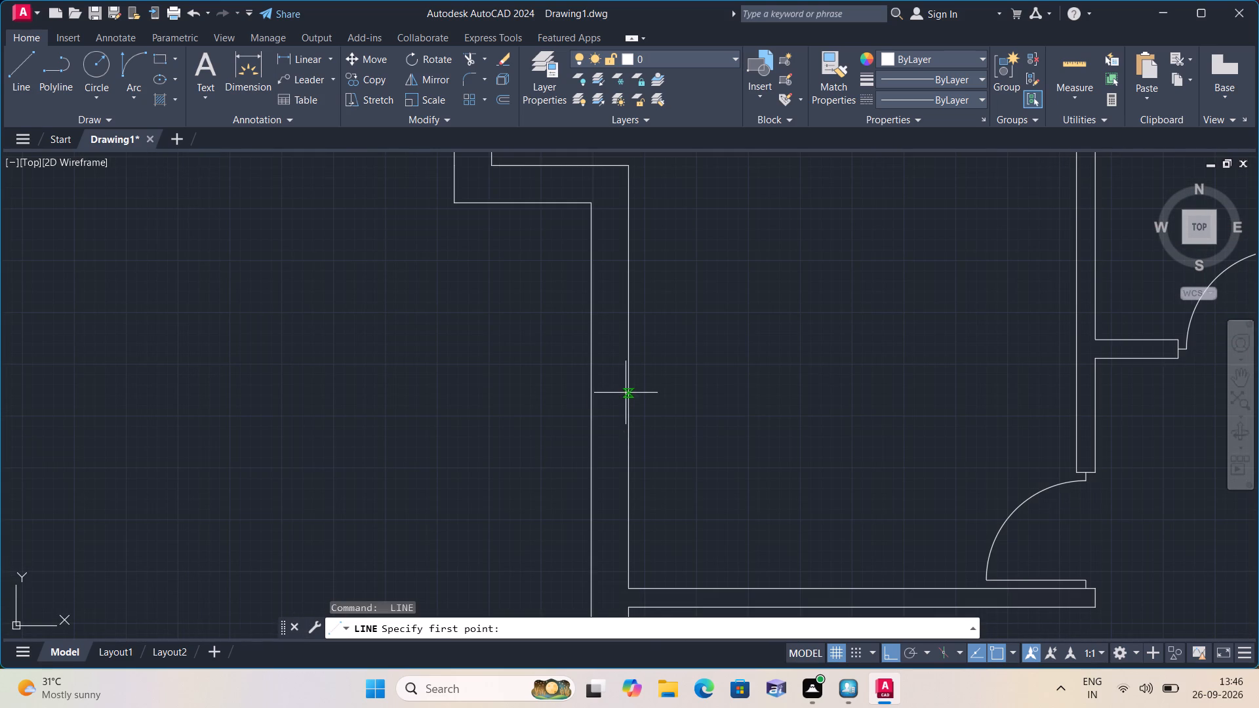
click(630, 378)
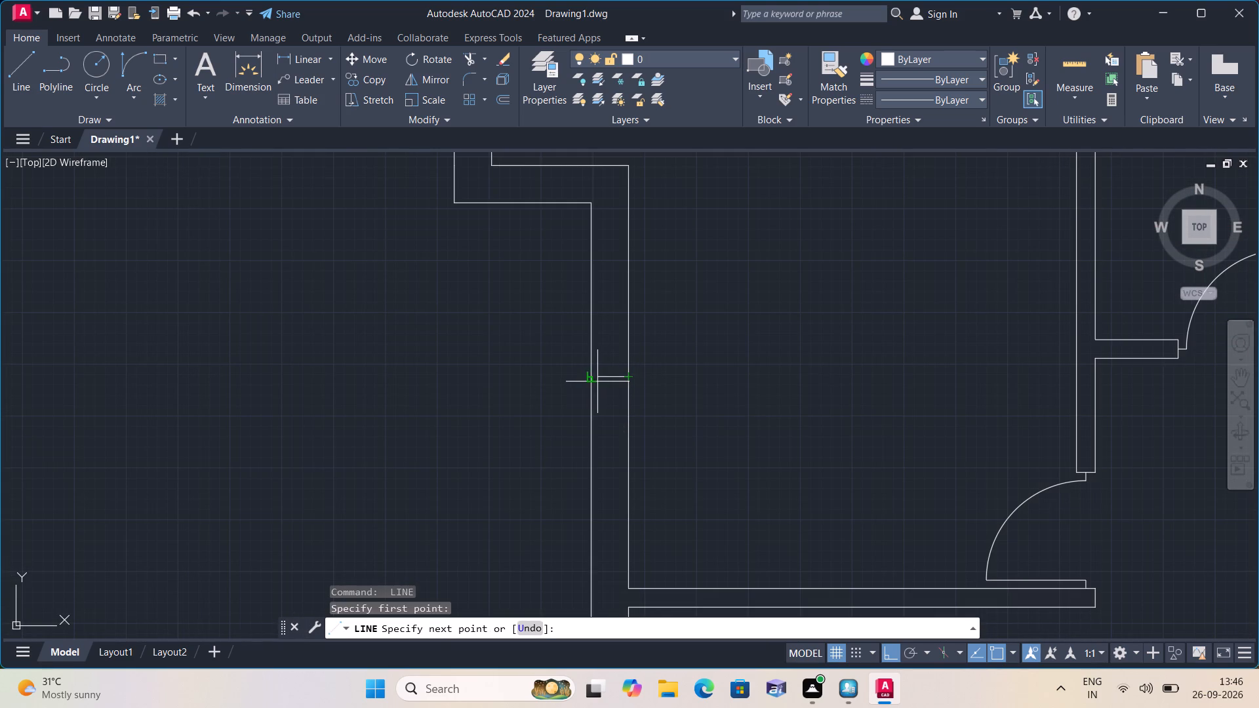
click(593, 377)
key(space)
Draw a 3' guide segment upward from the reference line's midpoint and a jamb line from its end to the outer wall face.
key(space)
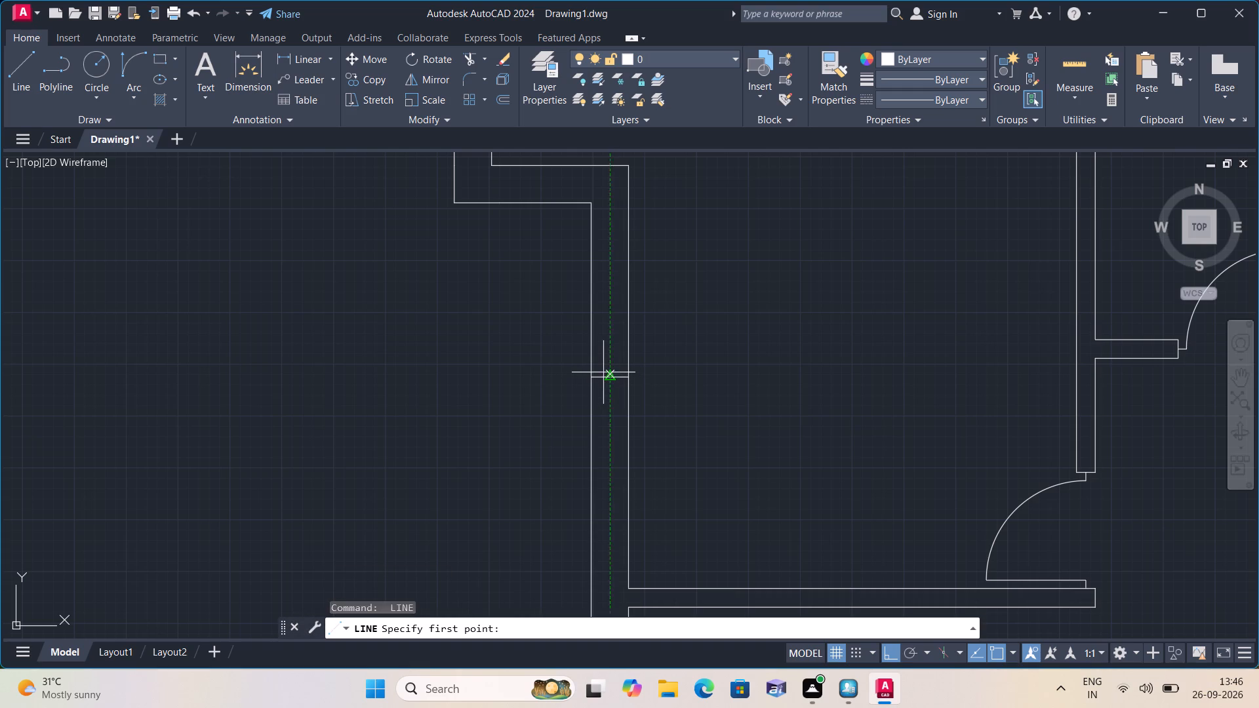
click(612, 376)
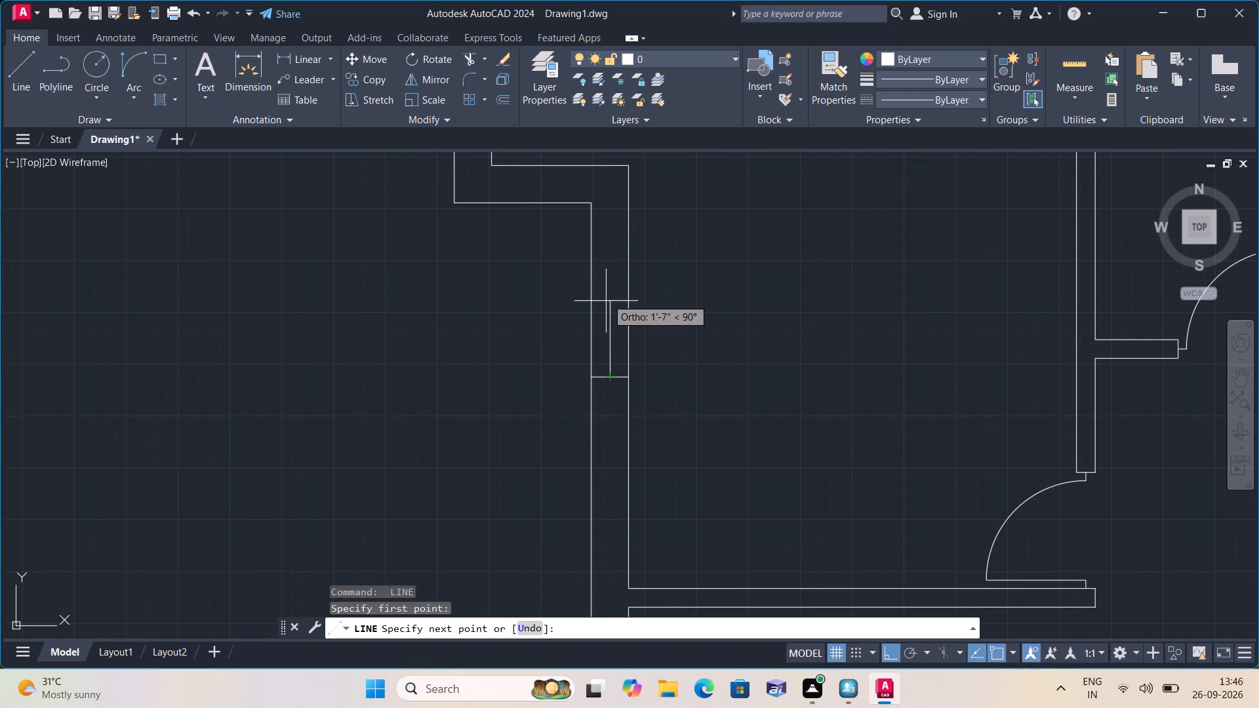
text(3')
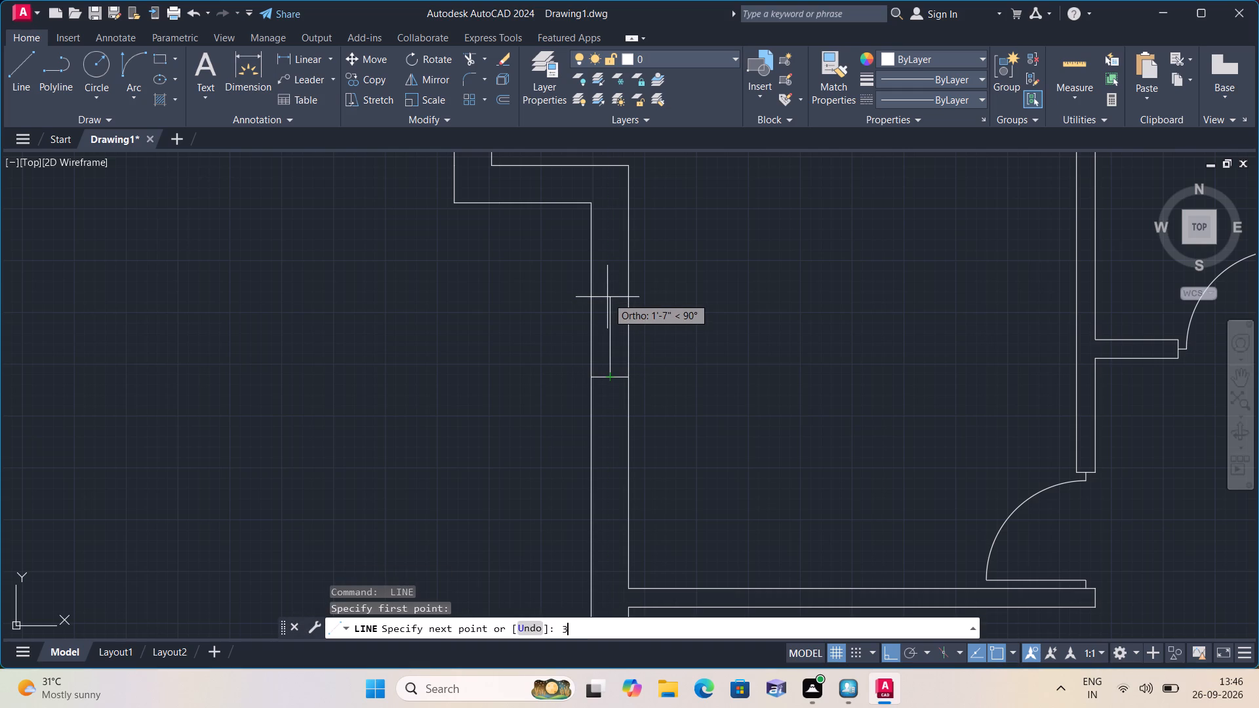
key(space)
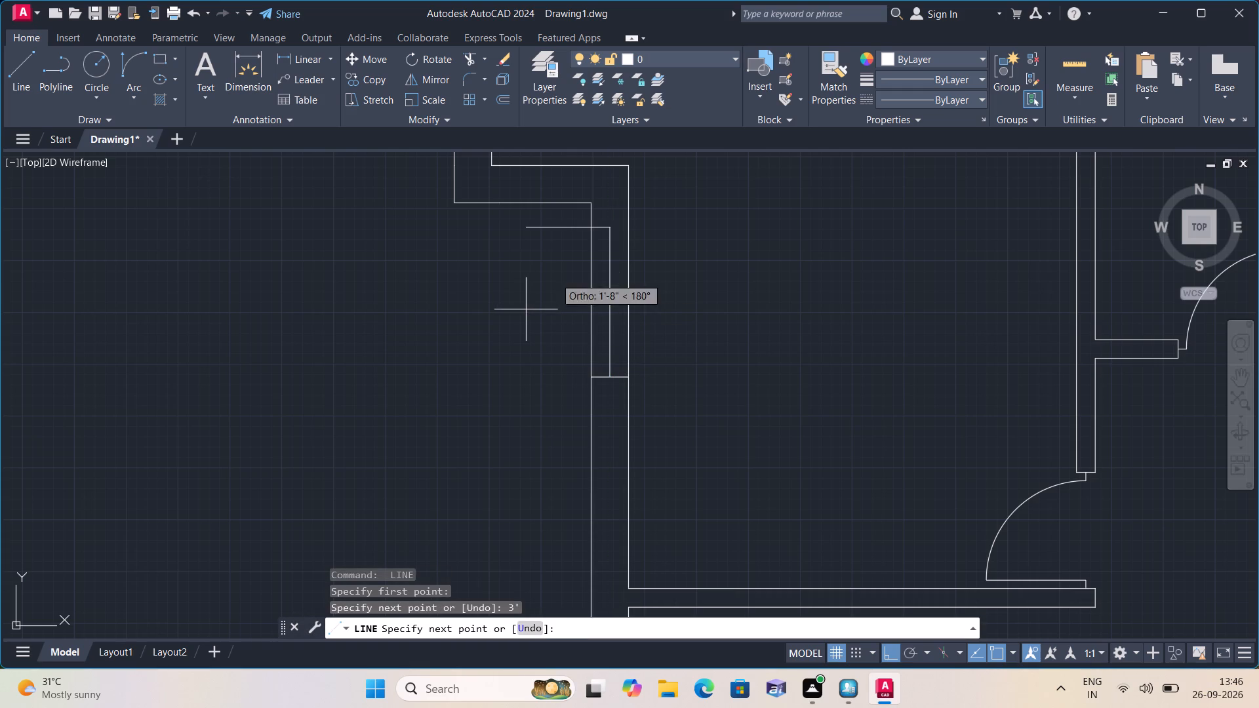
click(590, 232)
key(space)
Draw a 3' guide segment downward from the reference line's midpoint and a jamb line from its end to the inner wall face.
key(space)
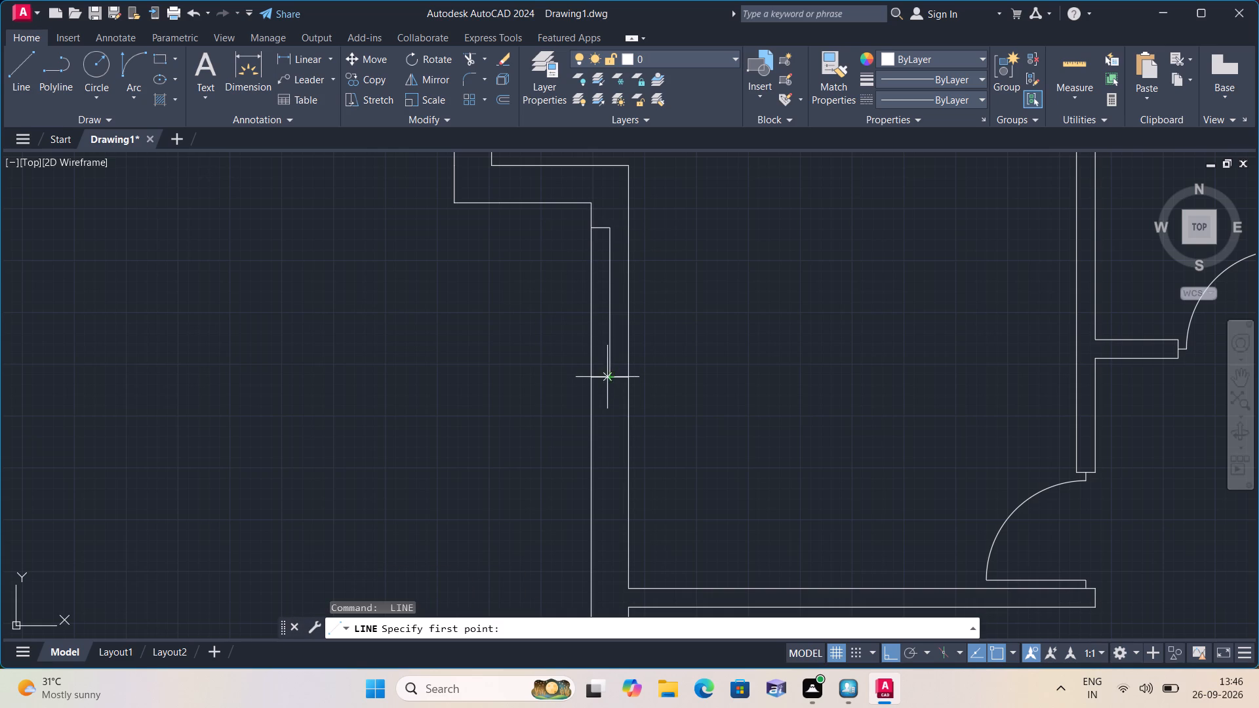
click(609, 377)
key(3)
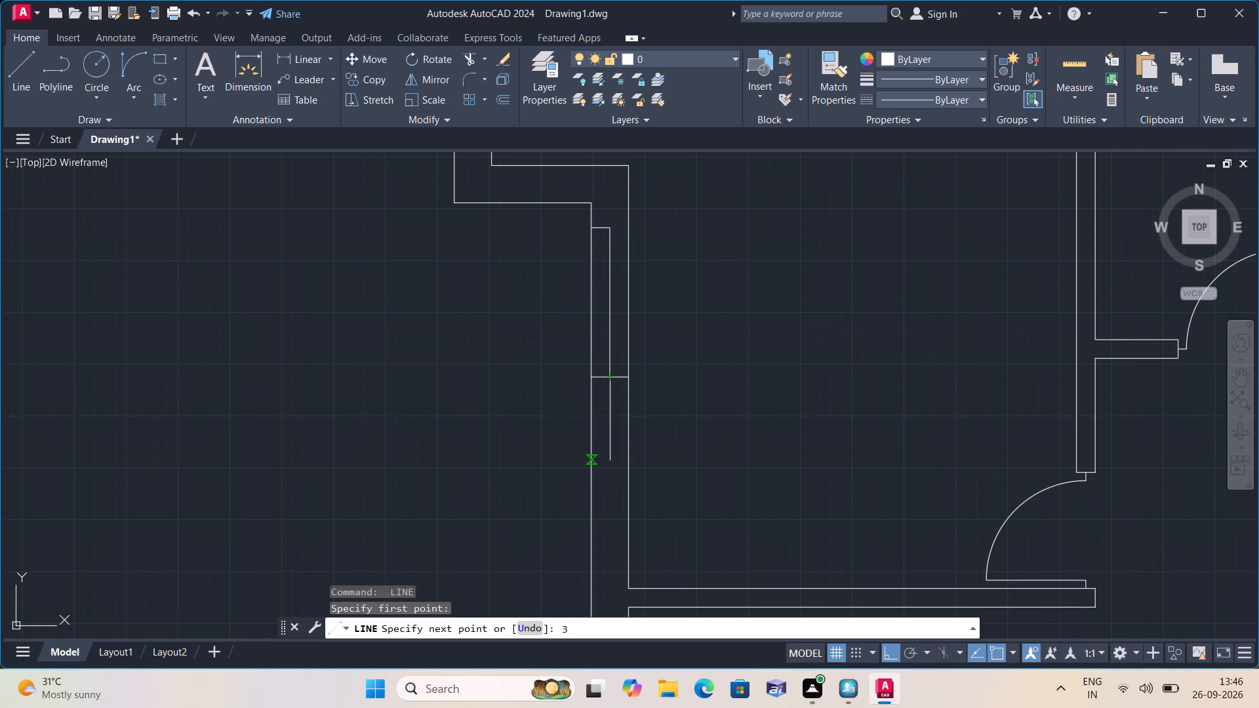
key(apostrophe)
key(space)
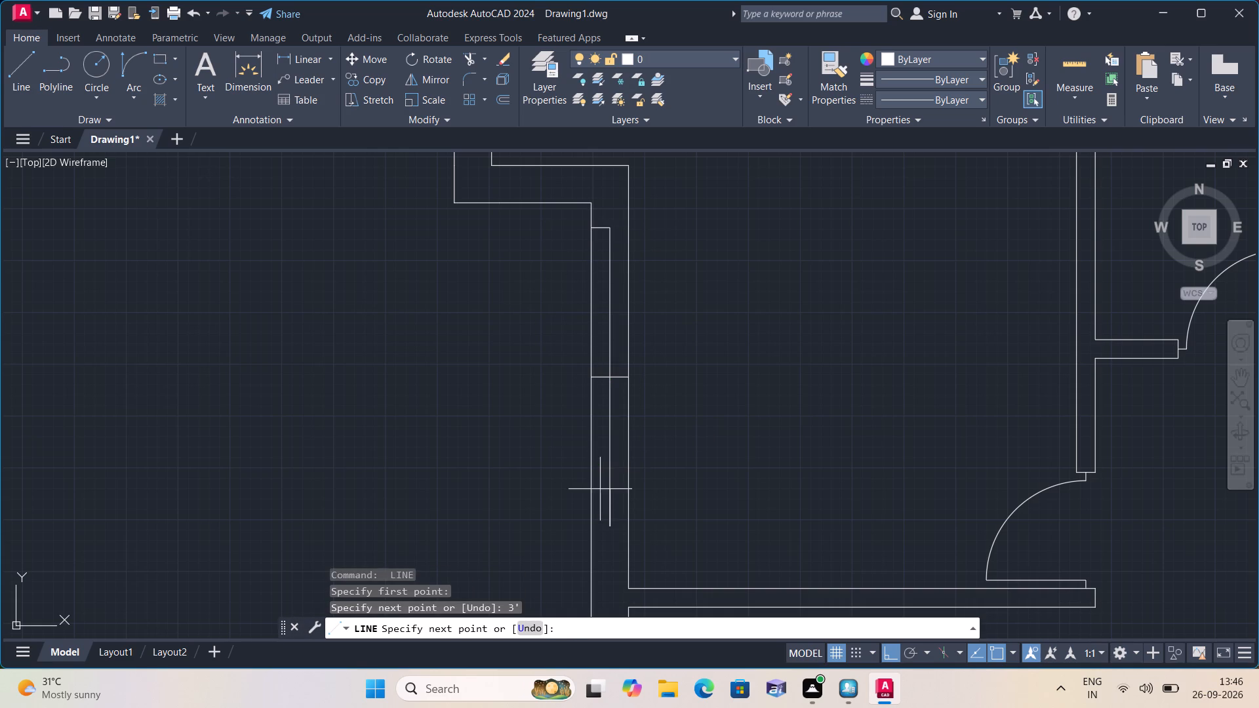
click(629, 527)
key(space)
key(space)
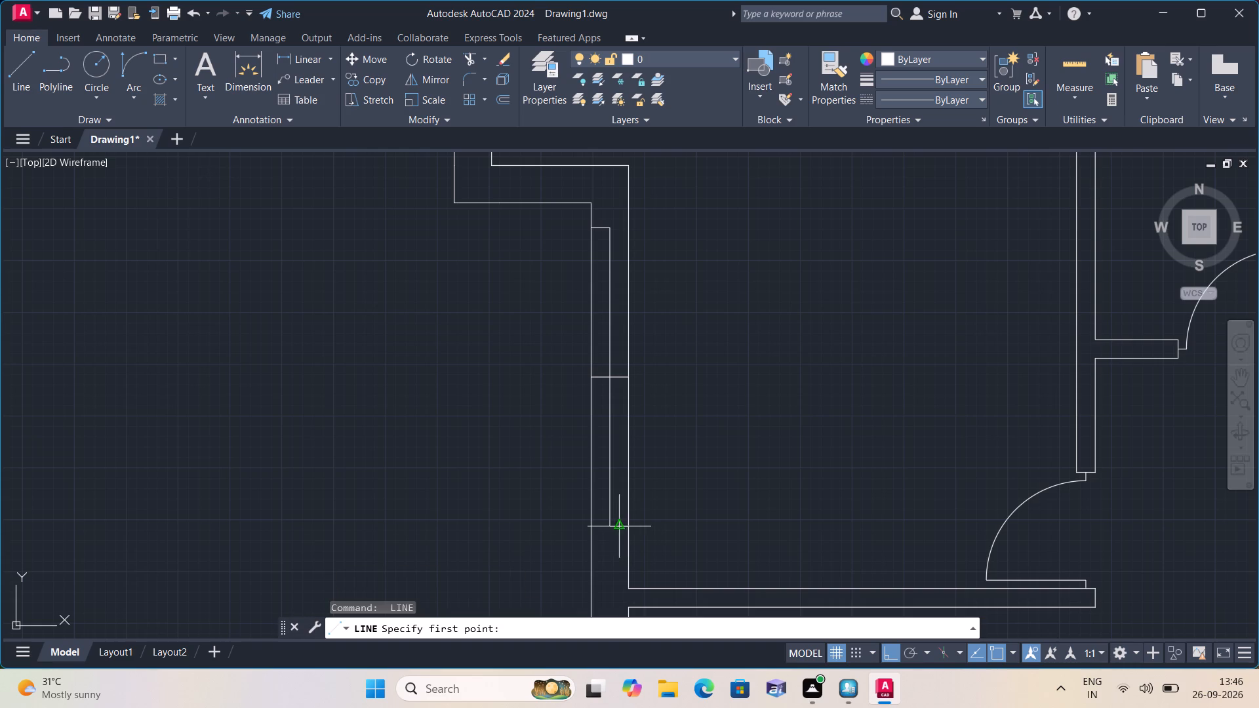
Extend the lower jamb line of the upper-left room's opening to the outer wall face with a new line segment.
click(612, 524)
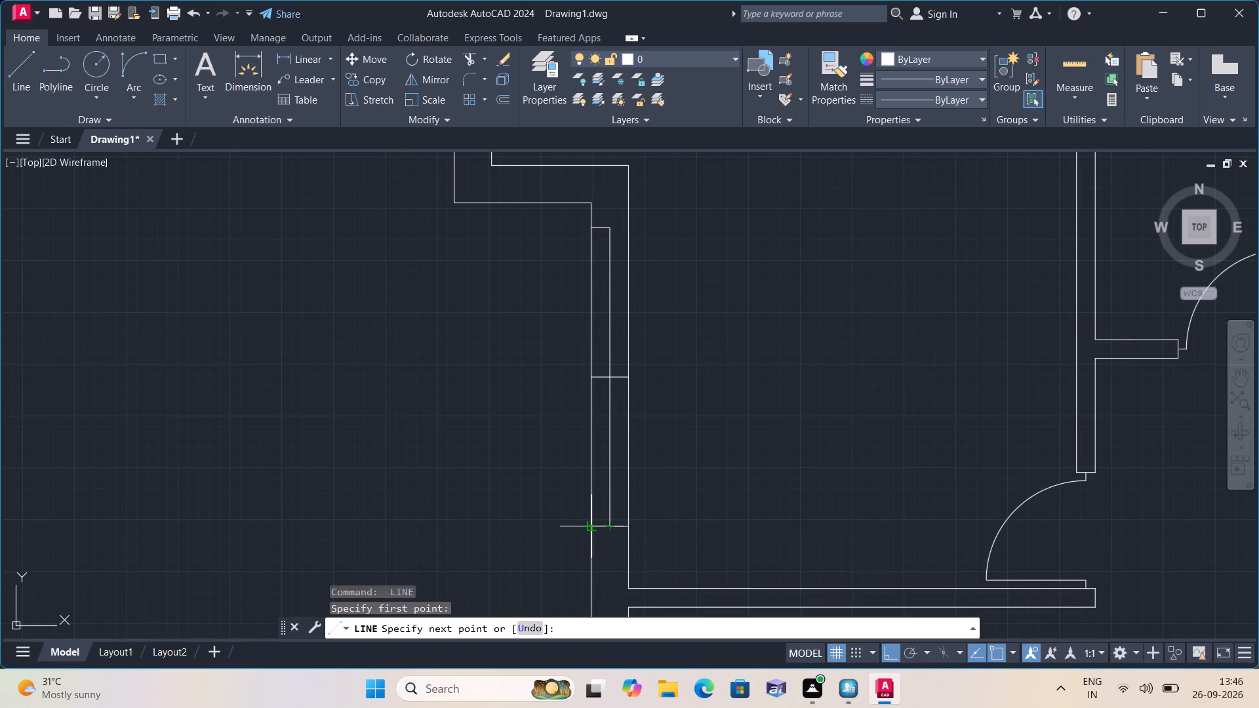
click(586, 522)
key(space)
Erase the centre reference line and both 3' guide segments inside the upper-left room's wall opening.
scroll(652, 405, up, 1)
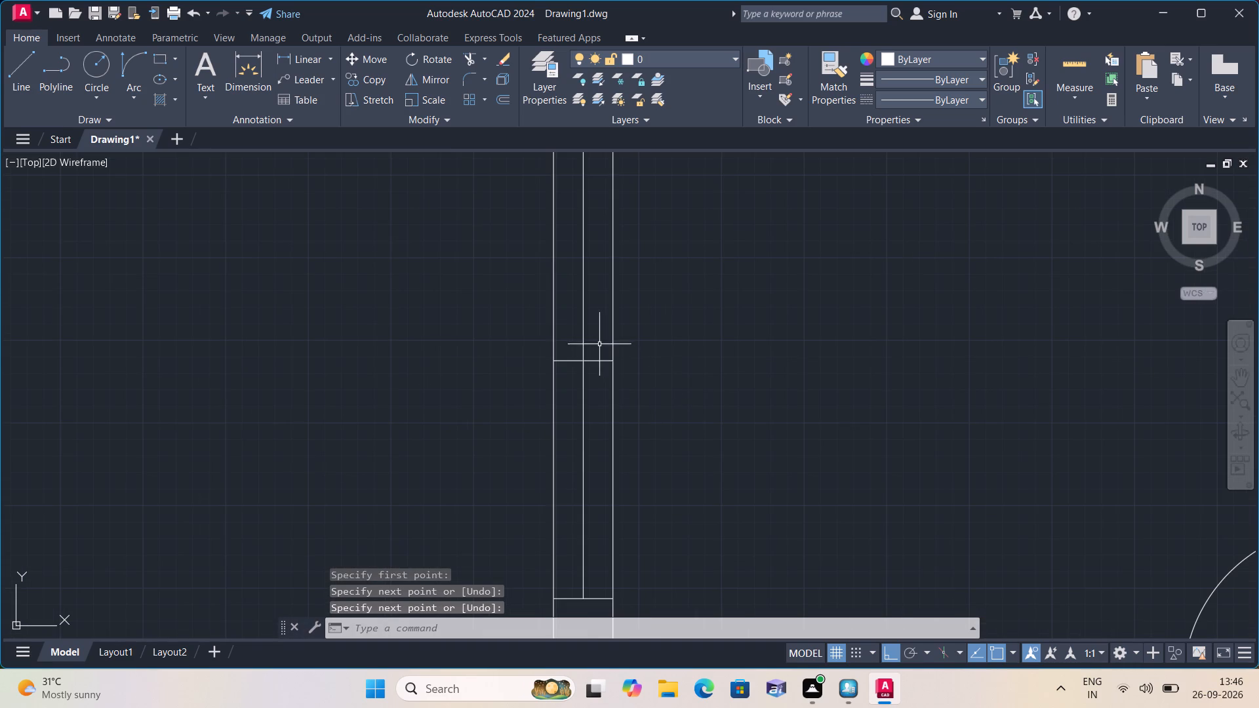
middle_drag(645, 397, 768, 528)
click(709, 515)
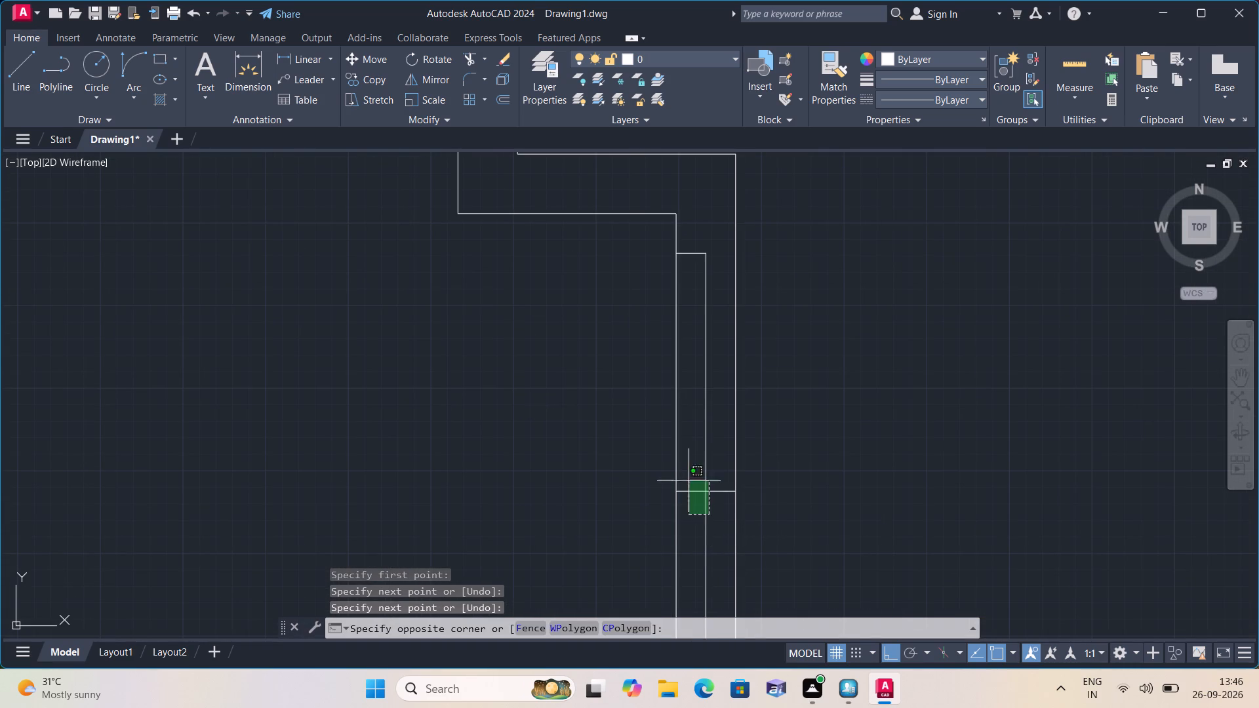
click(688, 465)
key(Delete)
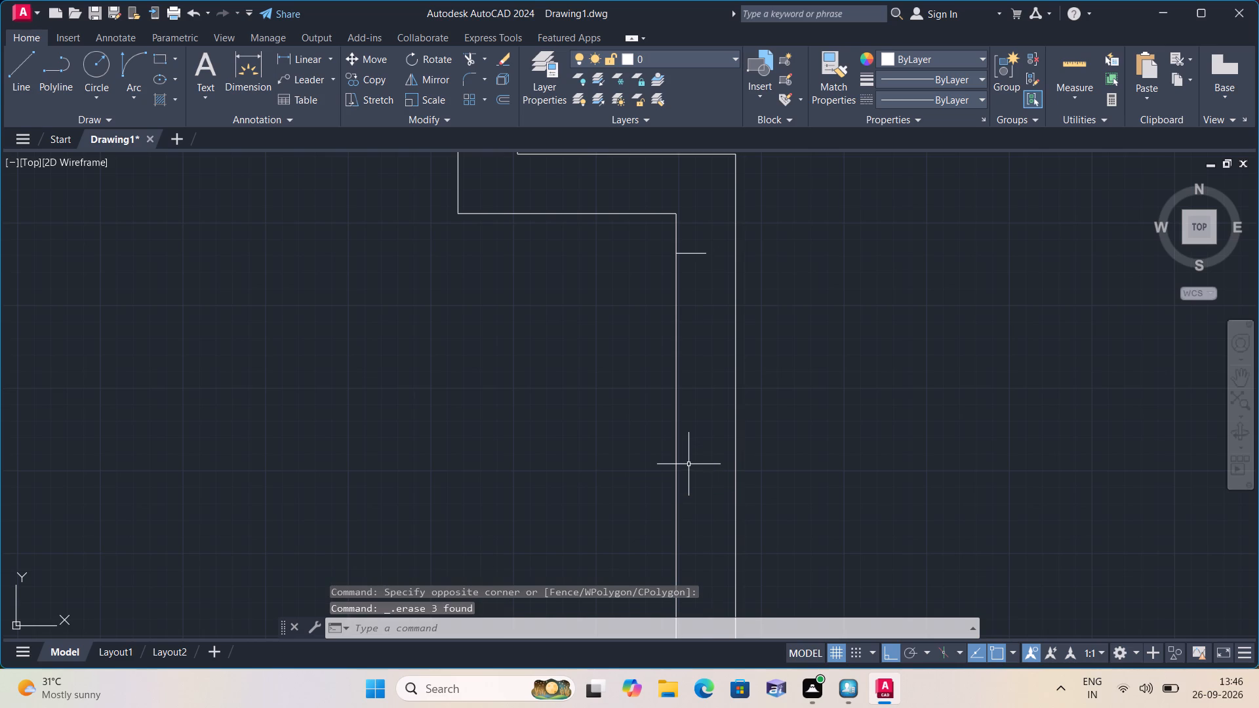
Extend the opening's upper jamb line to the inner wall face with a new line segment.
key(l)
key(space)
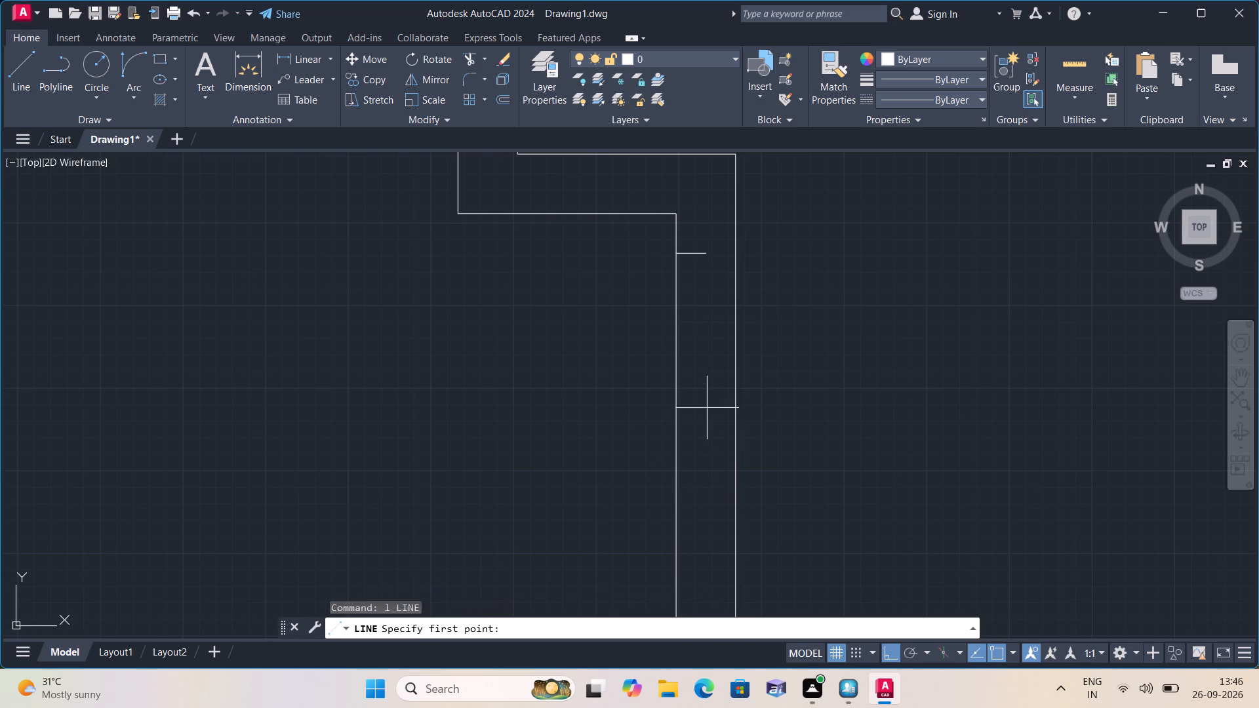
click(703, 254)
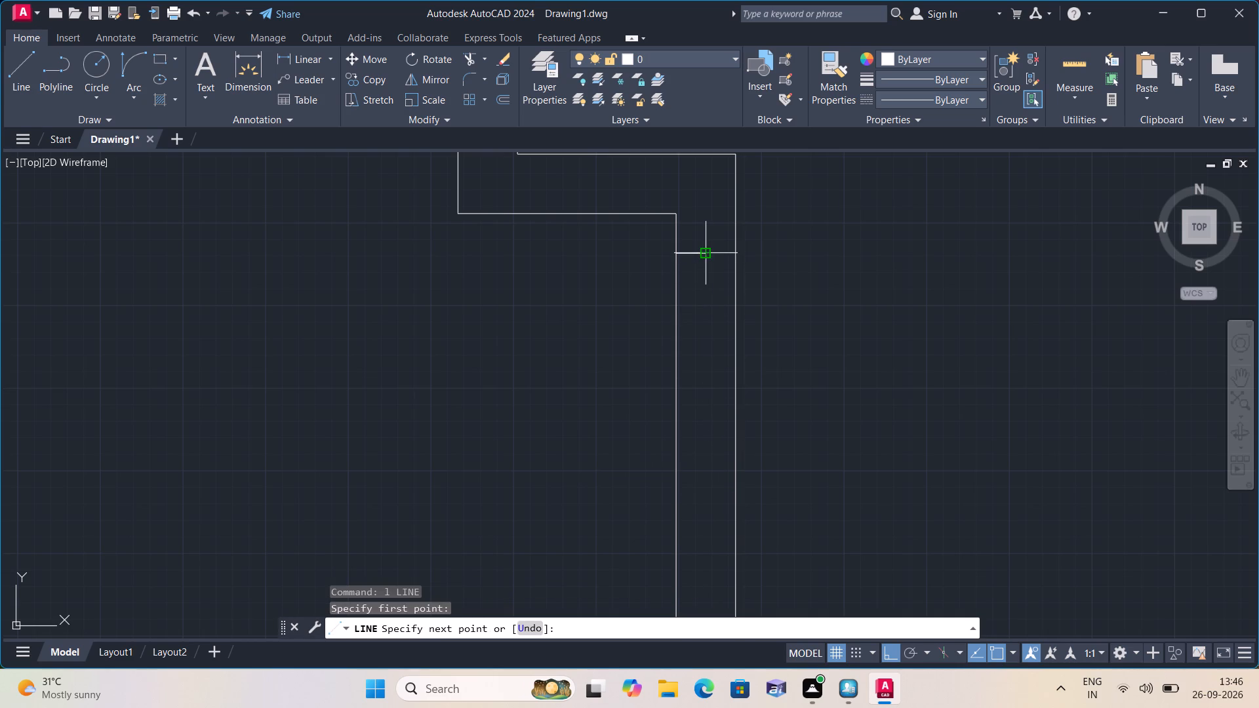
click(738, 254)
key(space)
Look over the whole floor plan and the openings marked along its left outer wall.
scroll(738, 254, down, 3)
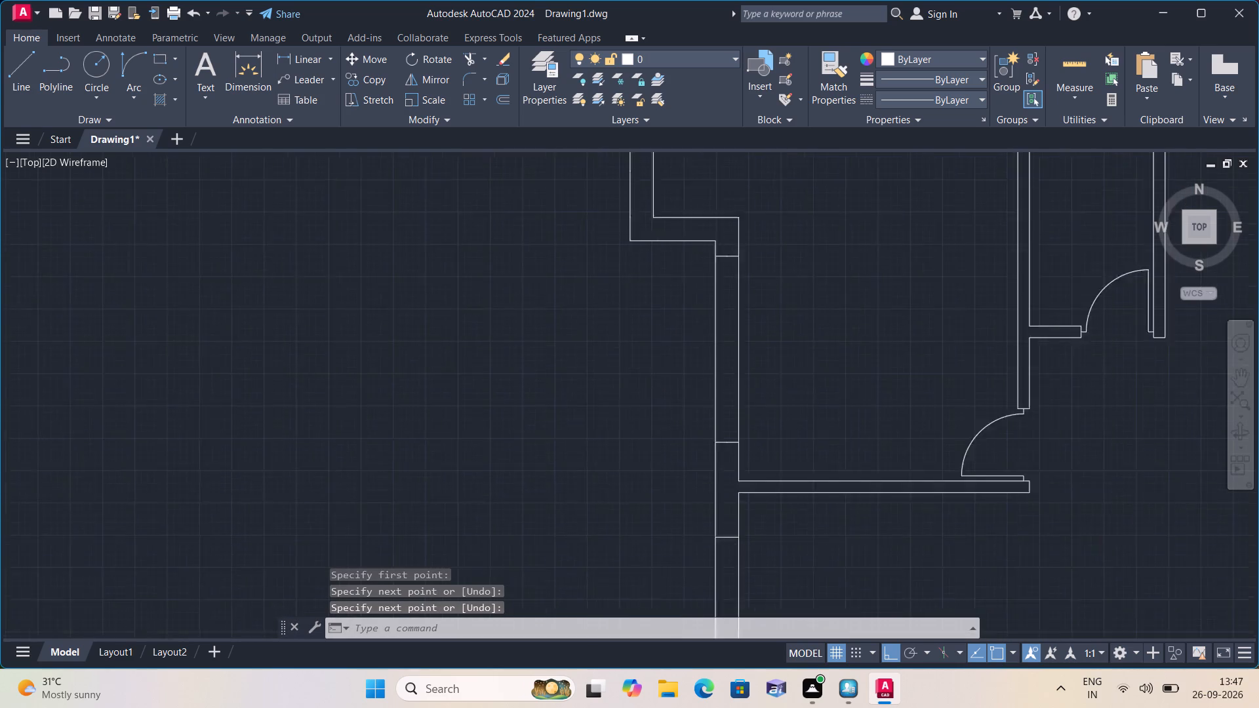
scroll(769, 305, down, 2)
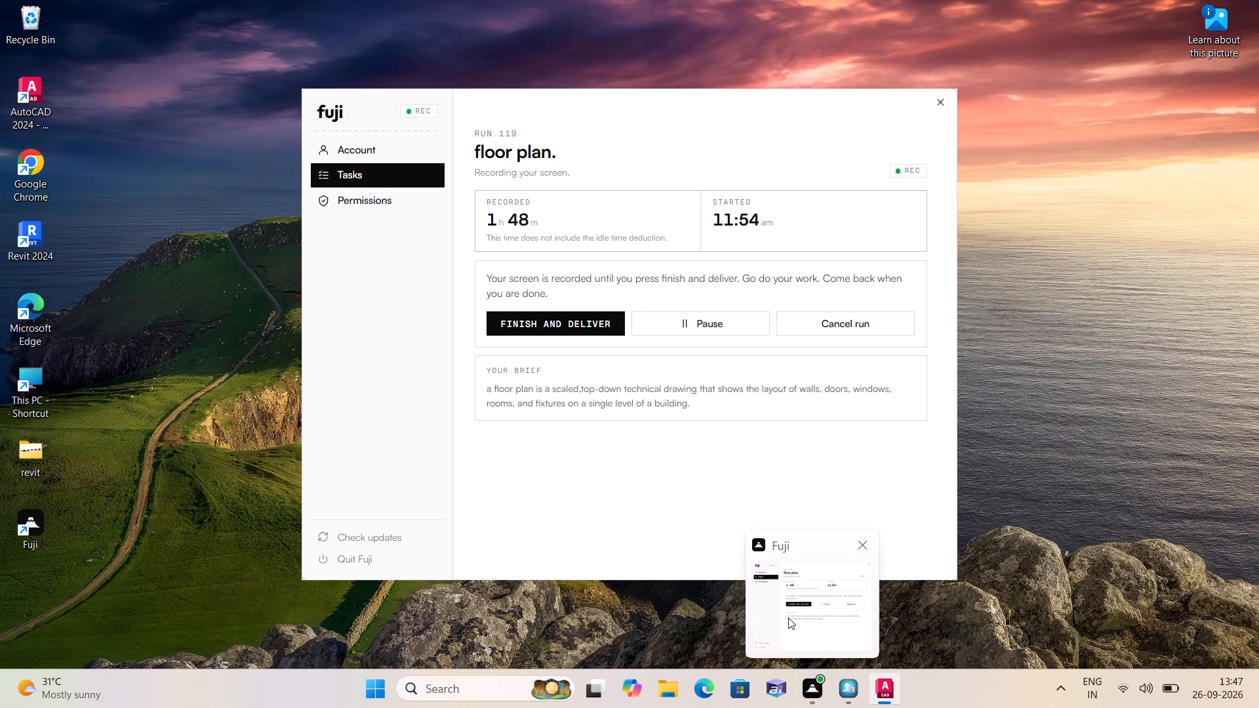
middle_drag(742, 320, 708, 324)
scroll(718, 322, down, 1)
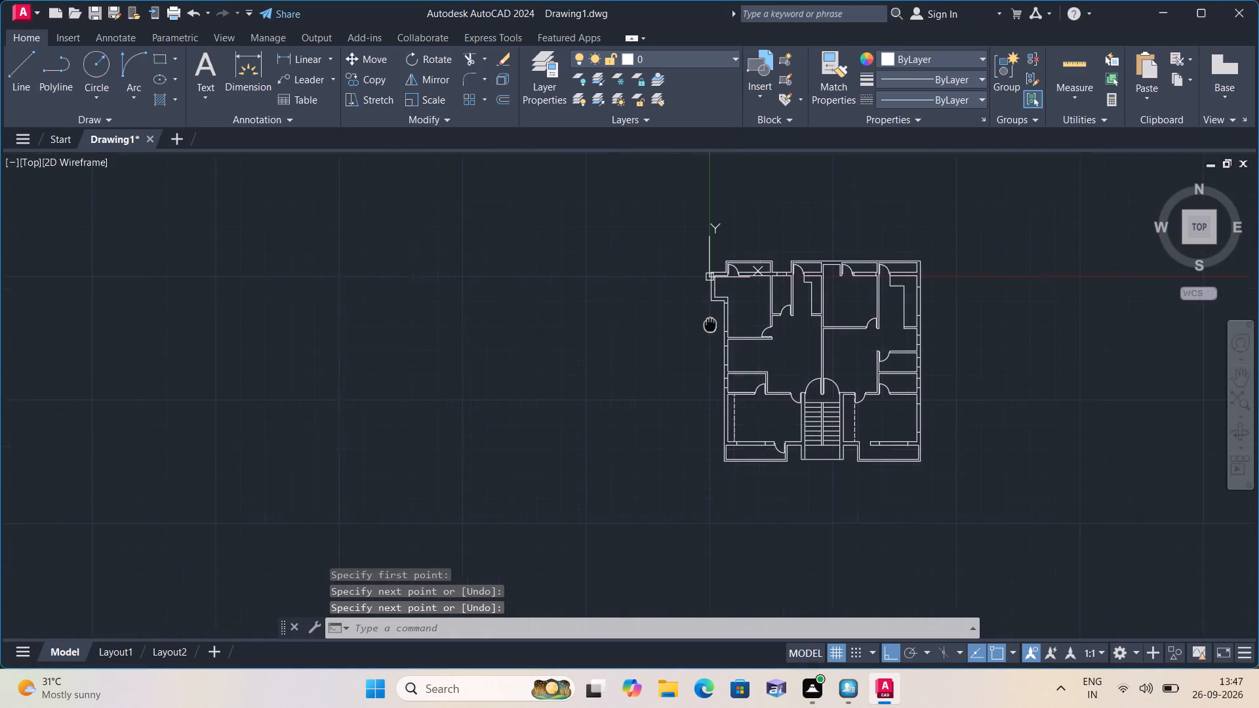
scroll(652, 331, up, 1)
scroll(650, 347, down, 1)
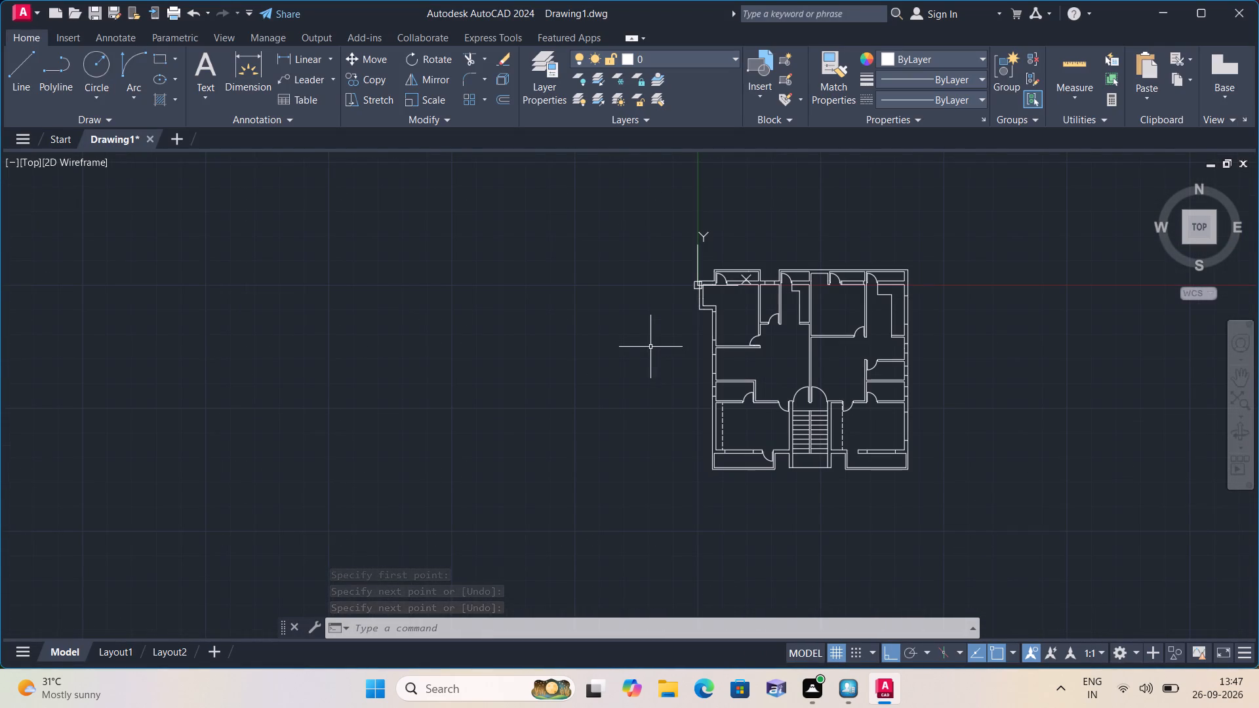
scroll(650, 347, down, 1)
scroll(650, 347, up, 2)
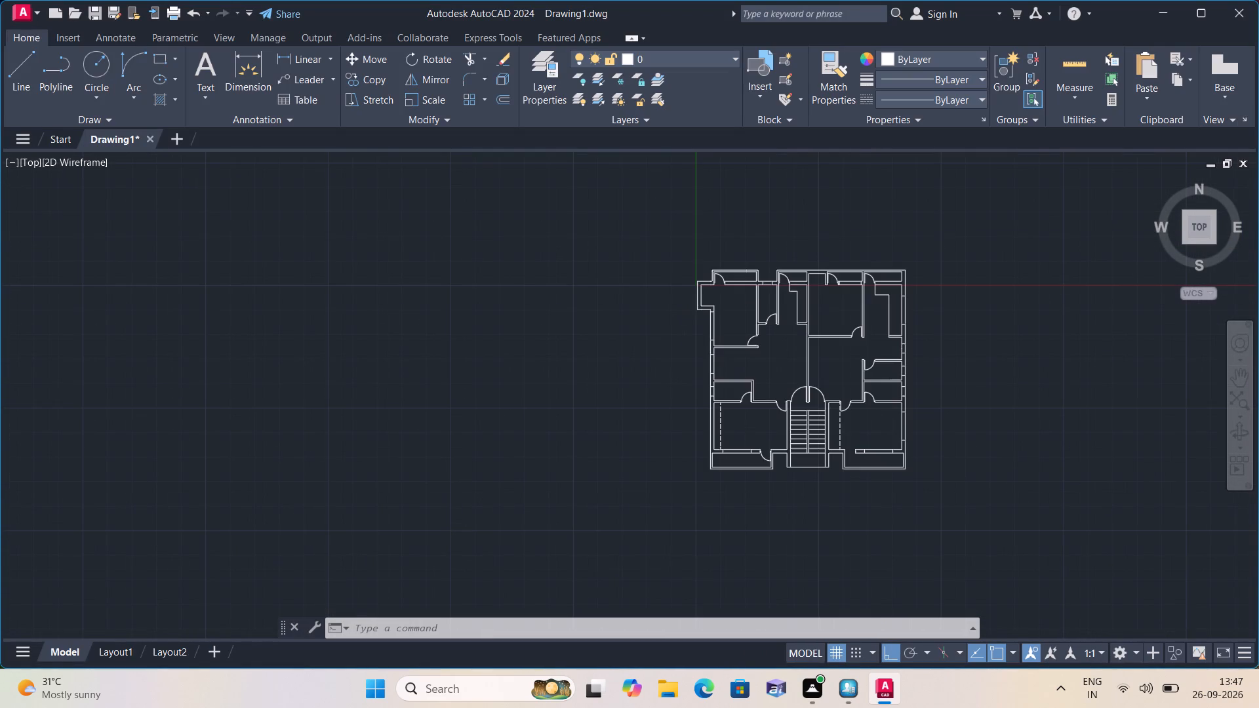
scroll(650, 347, down, 1)
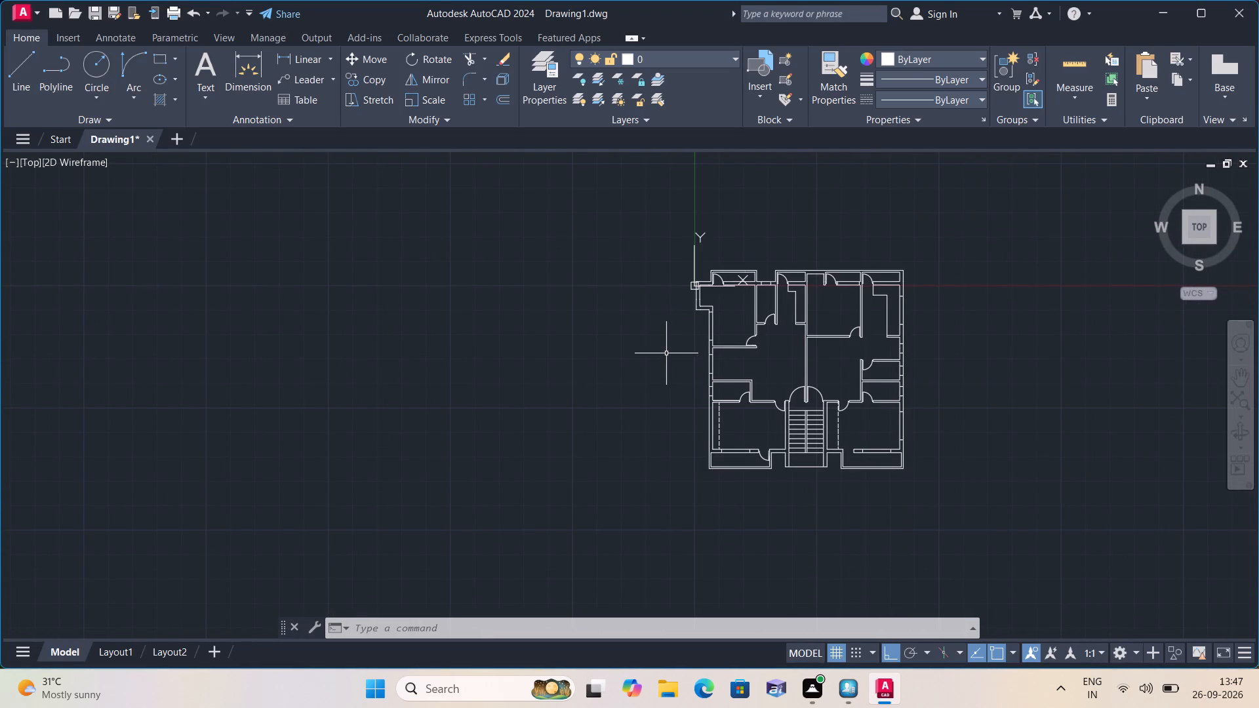
scroll(692, 321, up, 2)
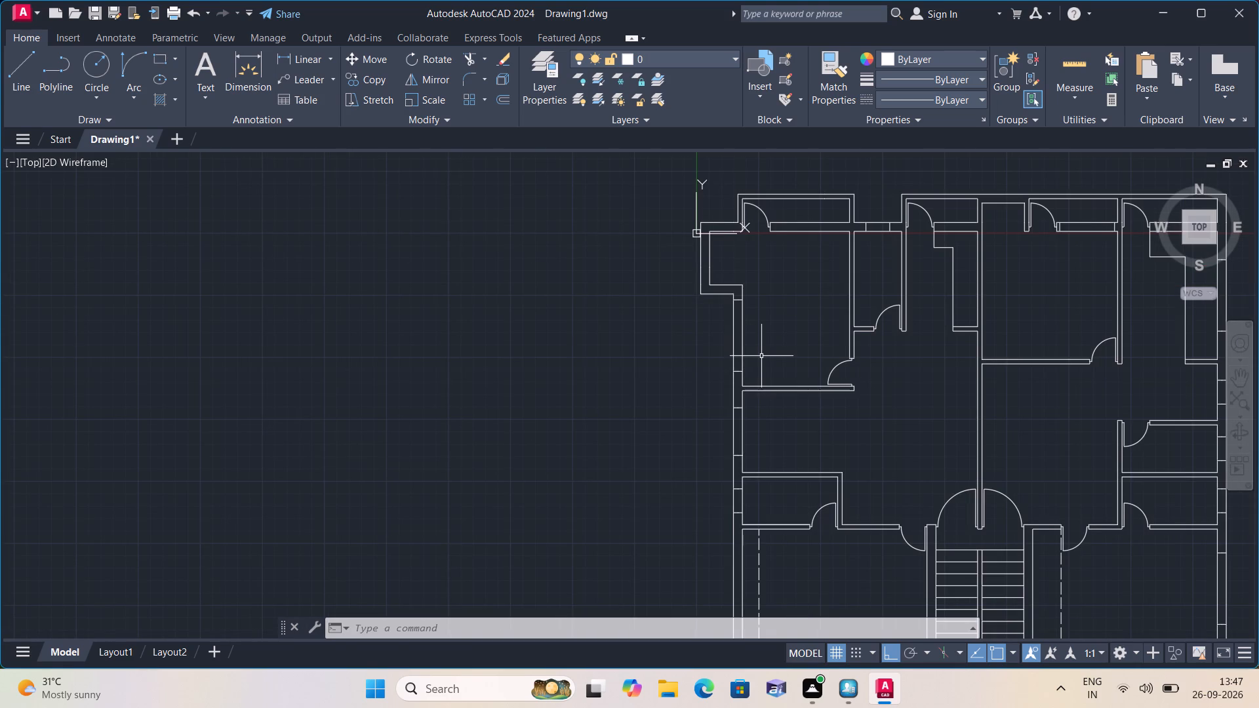
middle_drag(765, 359, 720, 309)
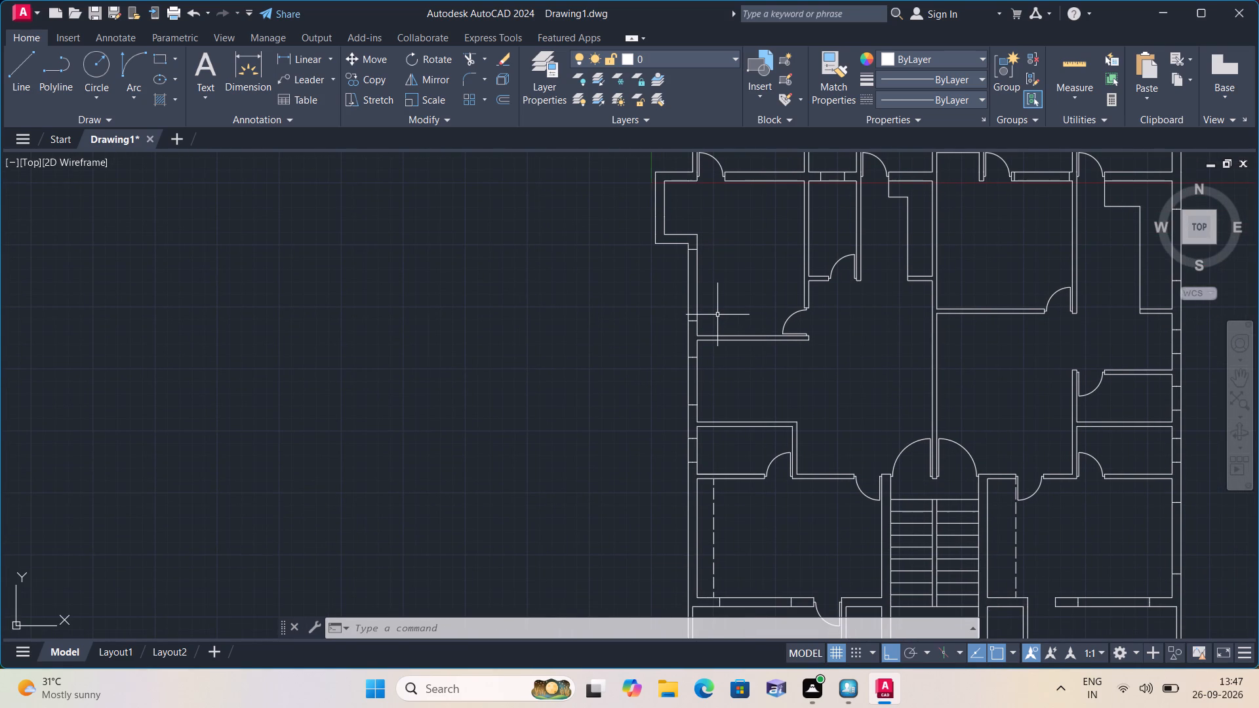
scroll(736, 369, down, 1)
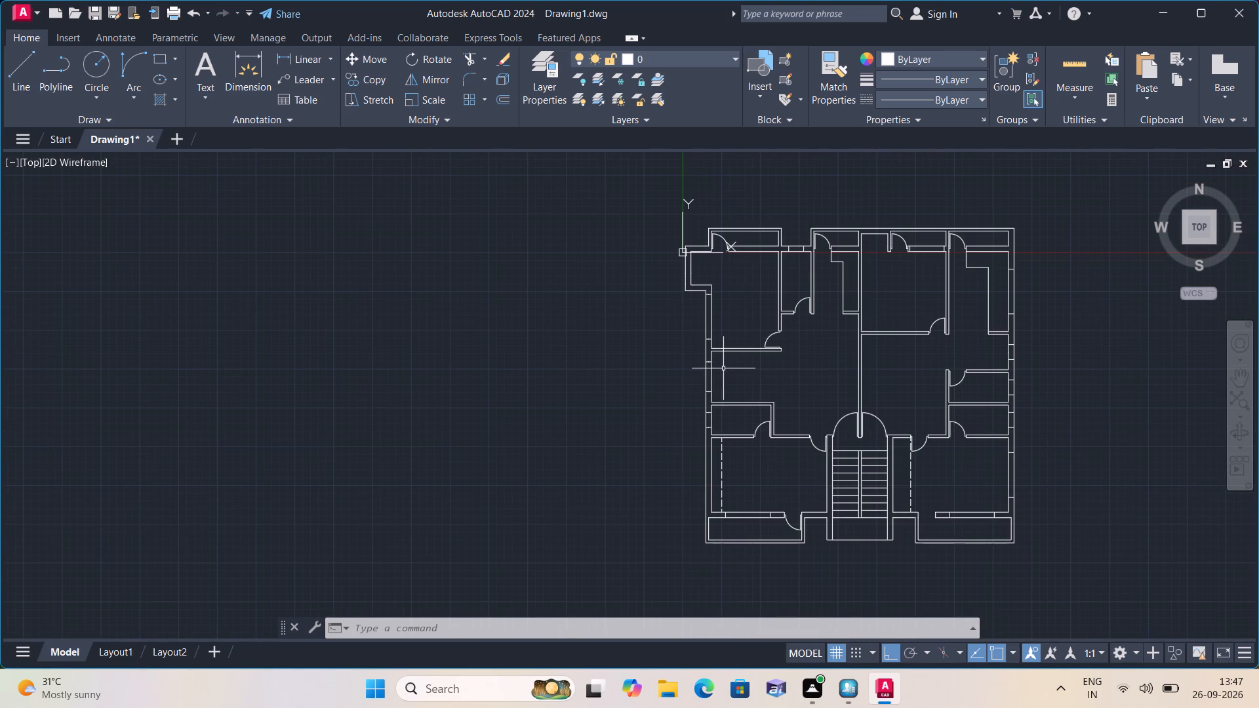
scroll(724, 364, up, 1)
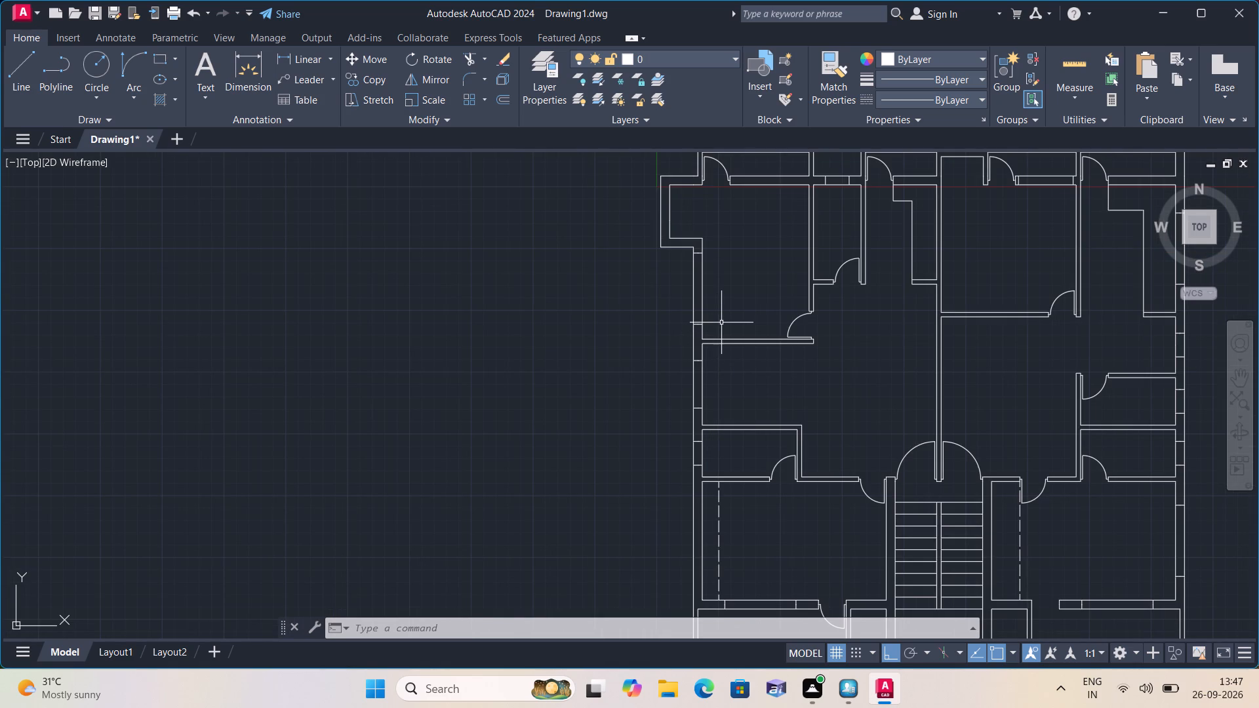
Draw two consecutive 3" guide segments downward from the upper jamb line's midpoint and a line from their end to the inner wall face.
middle_drag(743, 283, 784, 393)
text(l)
key(space)
scroll(721, 360, up, 2)
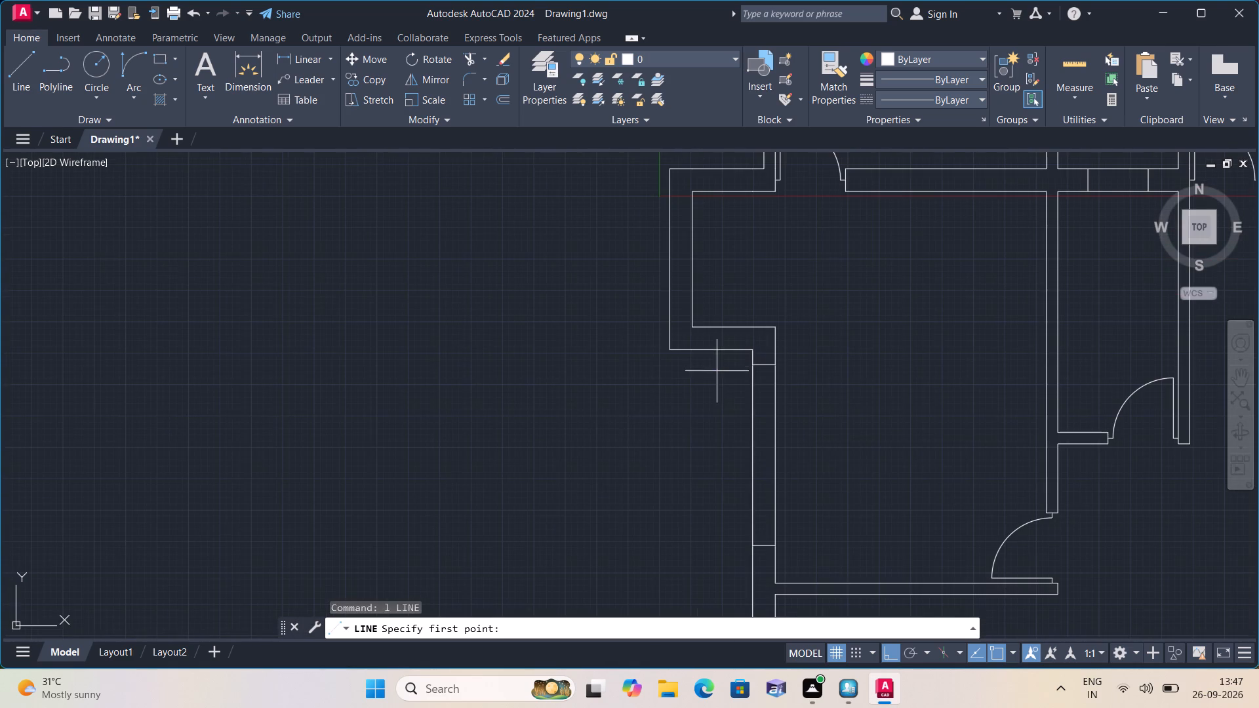
click(761, 366)
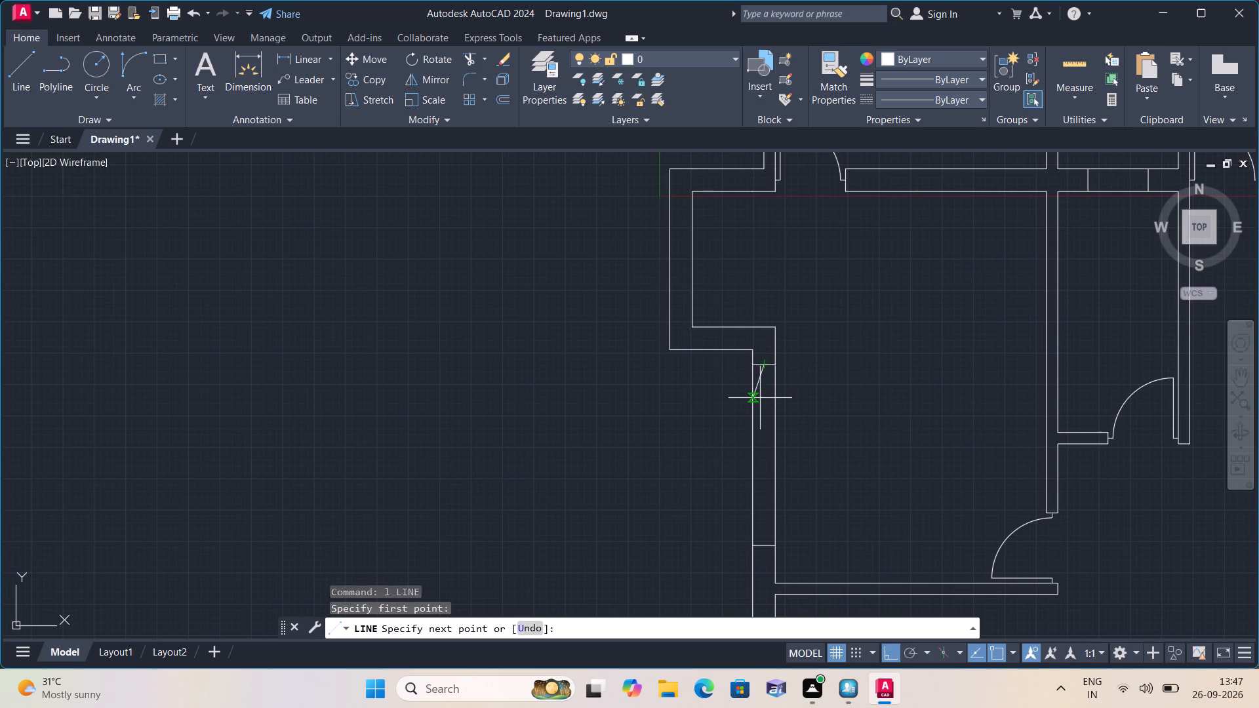
key(3)
key(shift+quotedbl)
key(space)
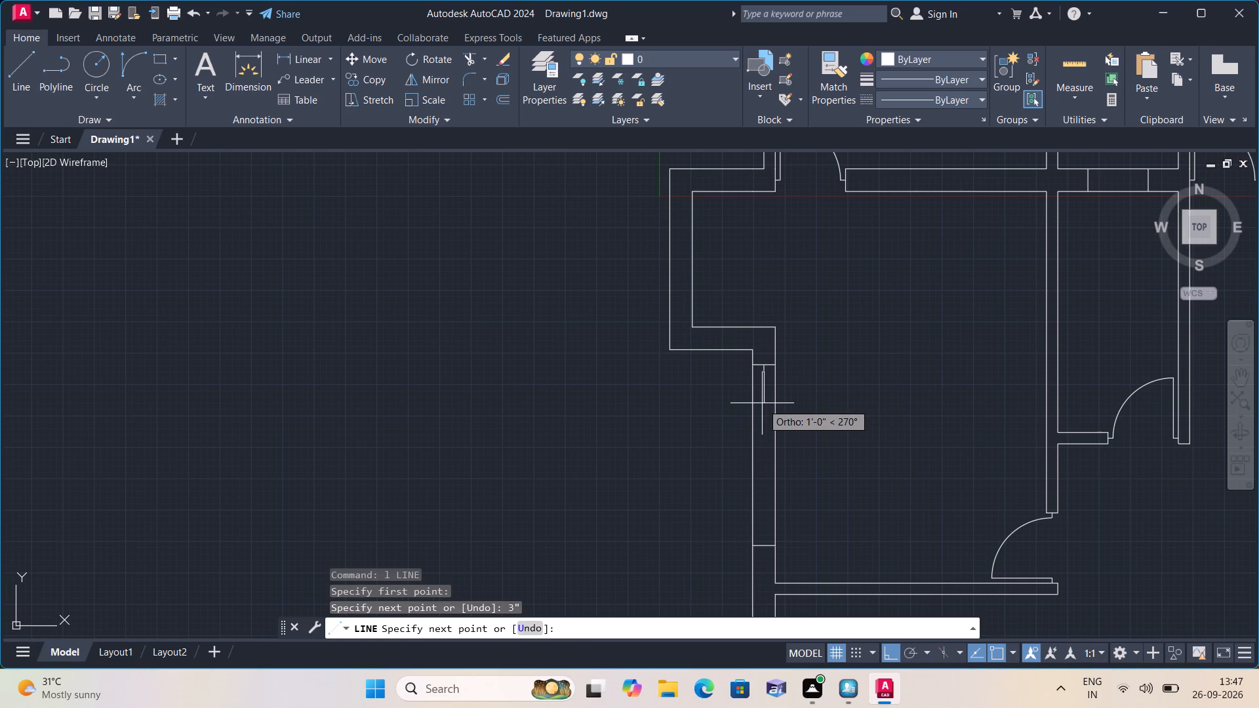
text(3")
key(space)
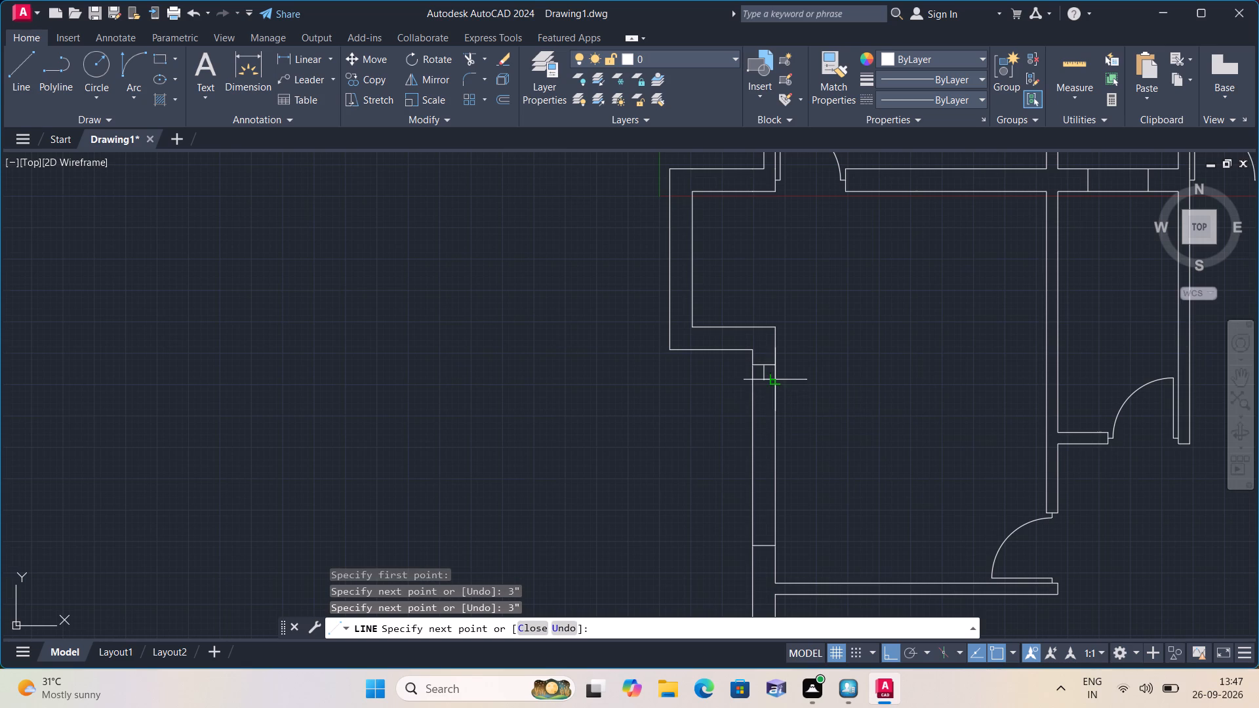
click(772, 383)
key(space)
Draw a 6" guide segment upward from the lower jamb line's midpoint and a line from its end to the inner wall face.
key(space)
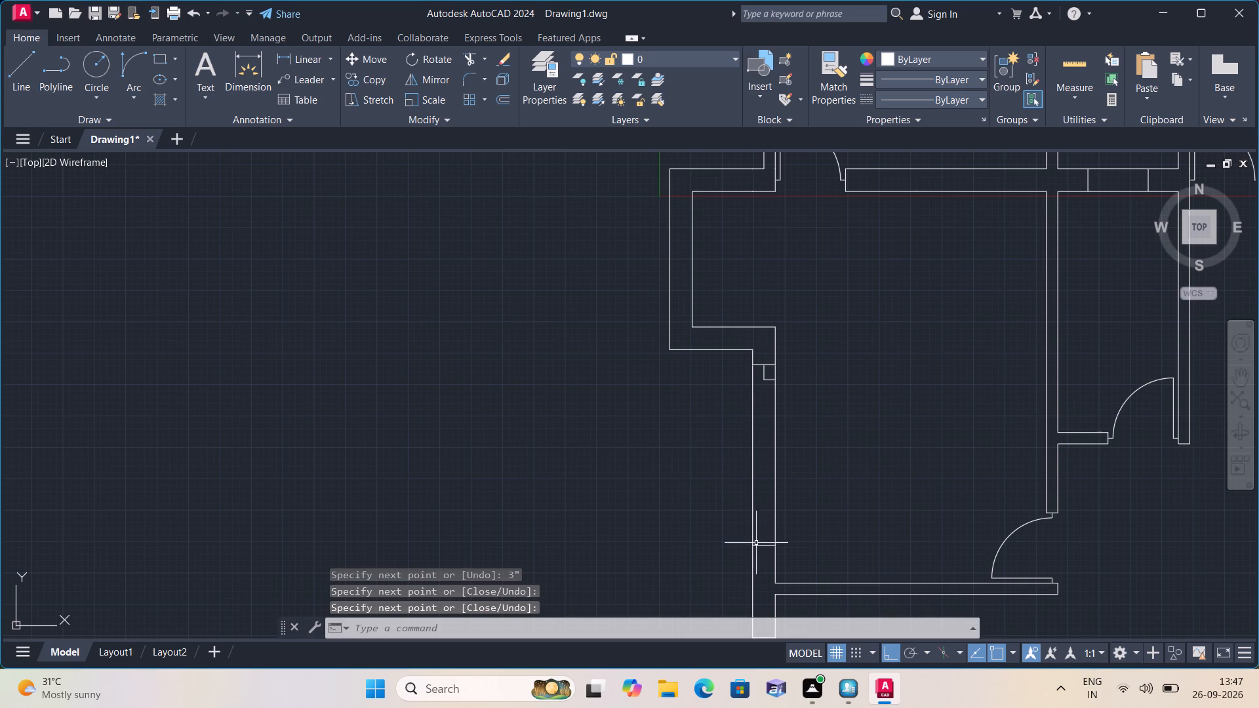
click(765, 547)
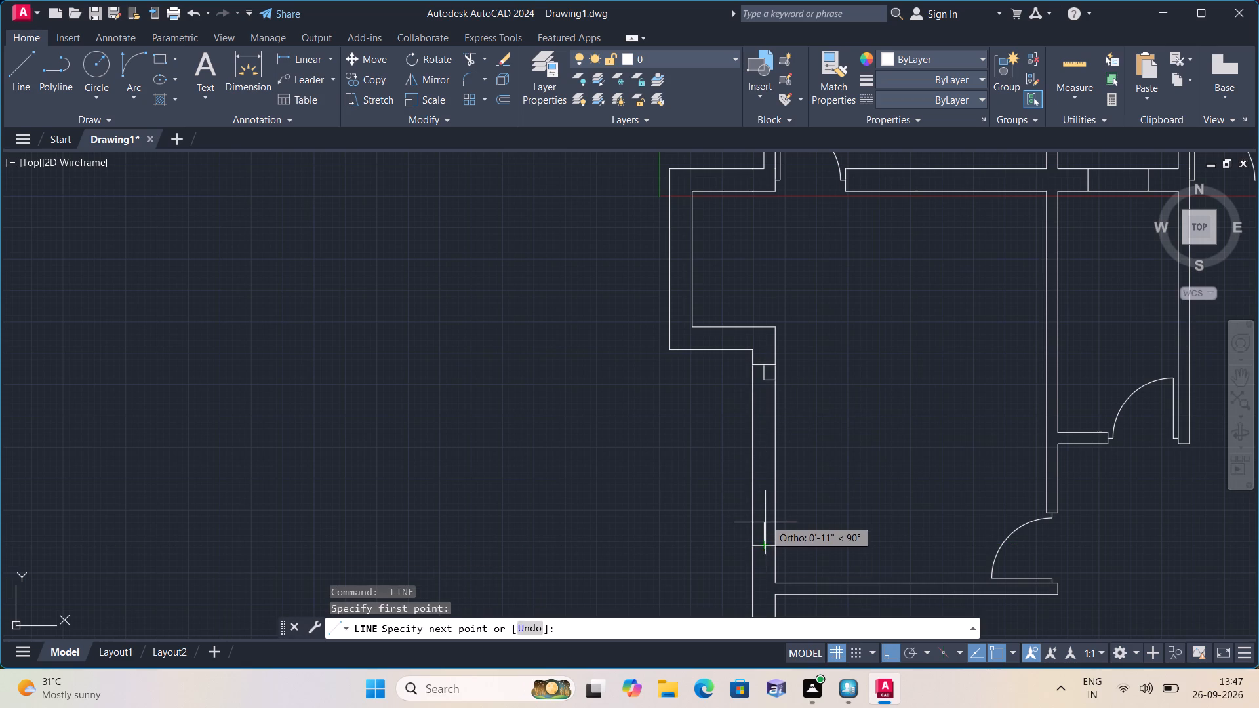
key(6)
key(apostrophe)
key(BackSpace)
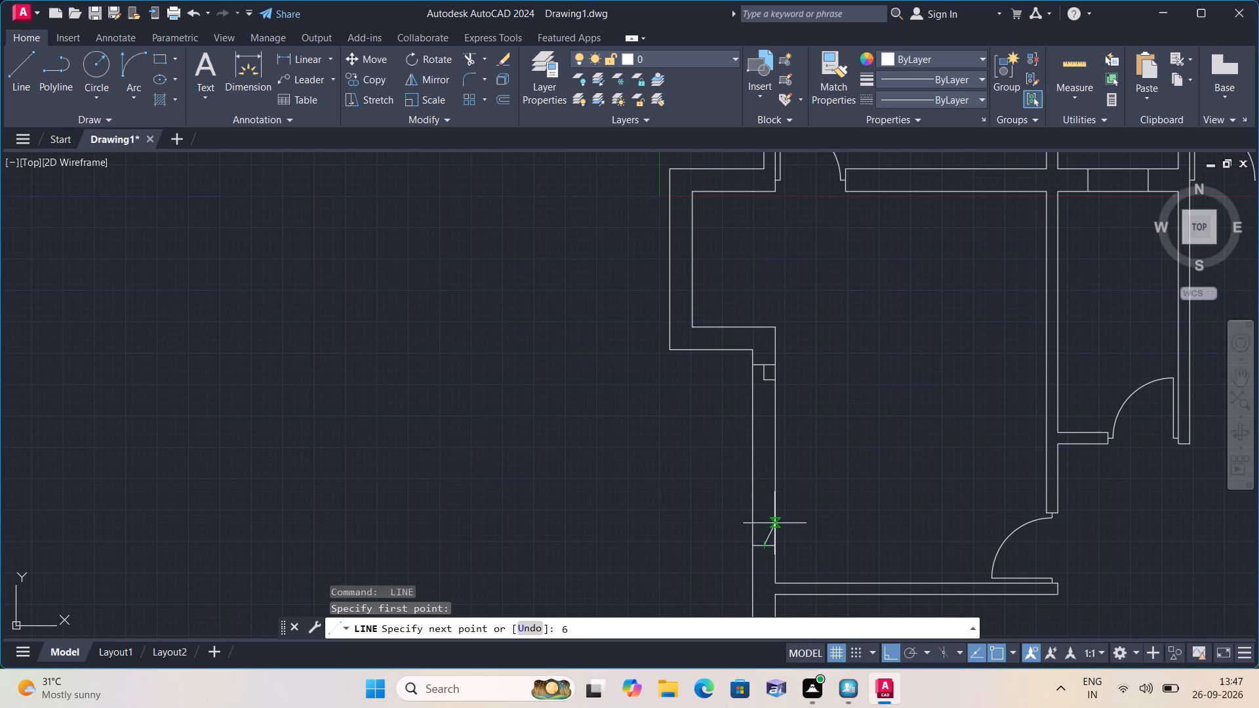
key(shift+quotedbl)
key(space)
scroll(776, 523, up, 1)
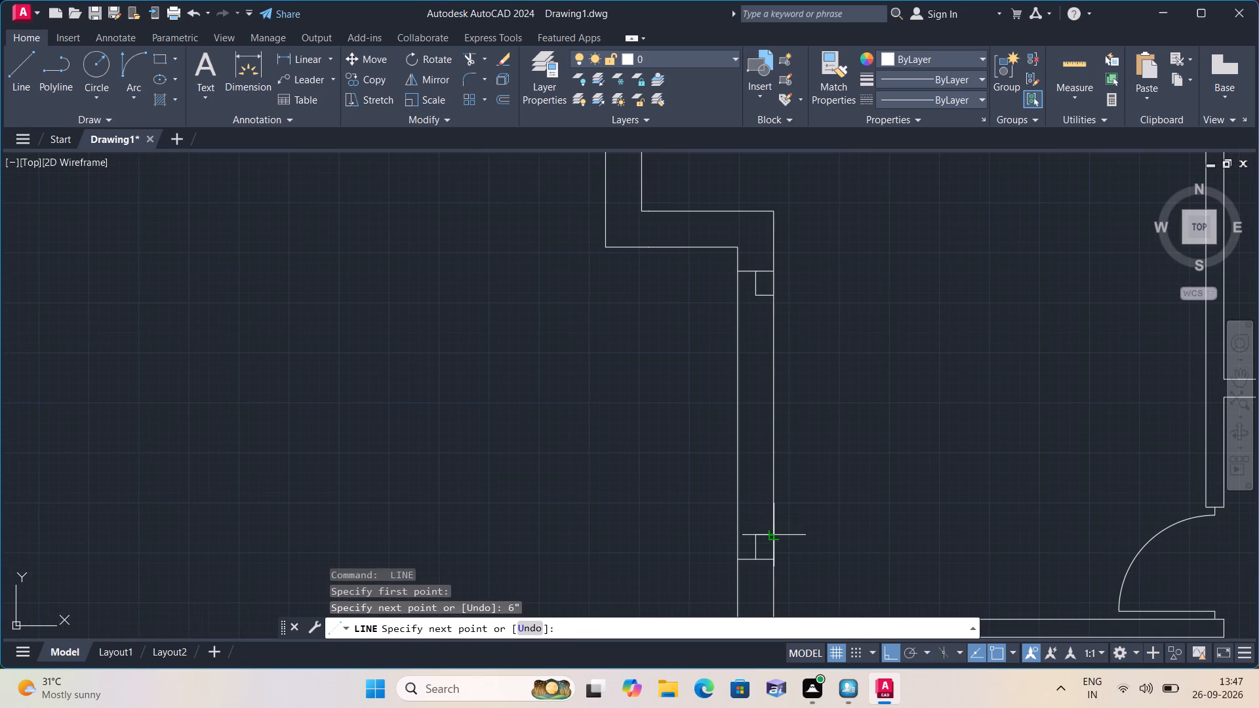
click(778, 534)
key(space)
Extend the lower and upper inset lines of the opening to the outer wall face with new line segments.
scroll(757, 541, up, 1)
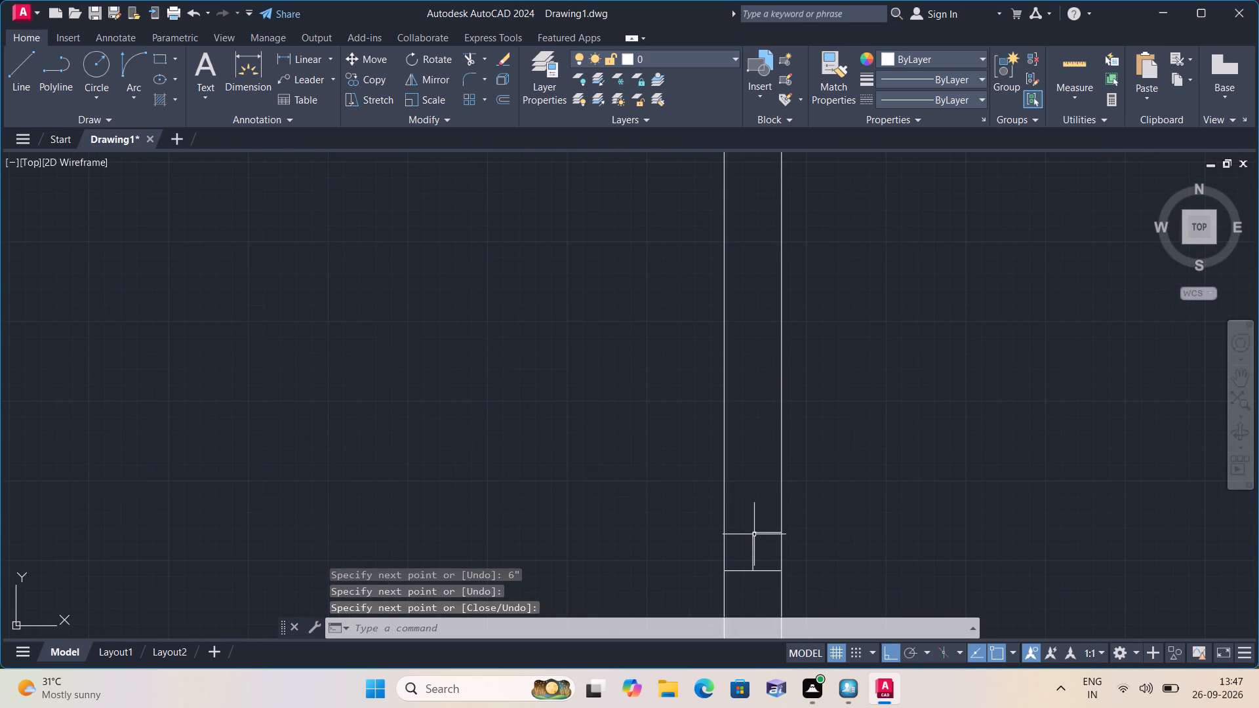
key(space)
click(754, 534)
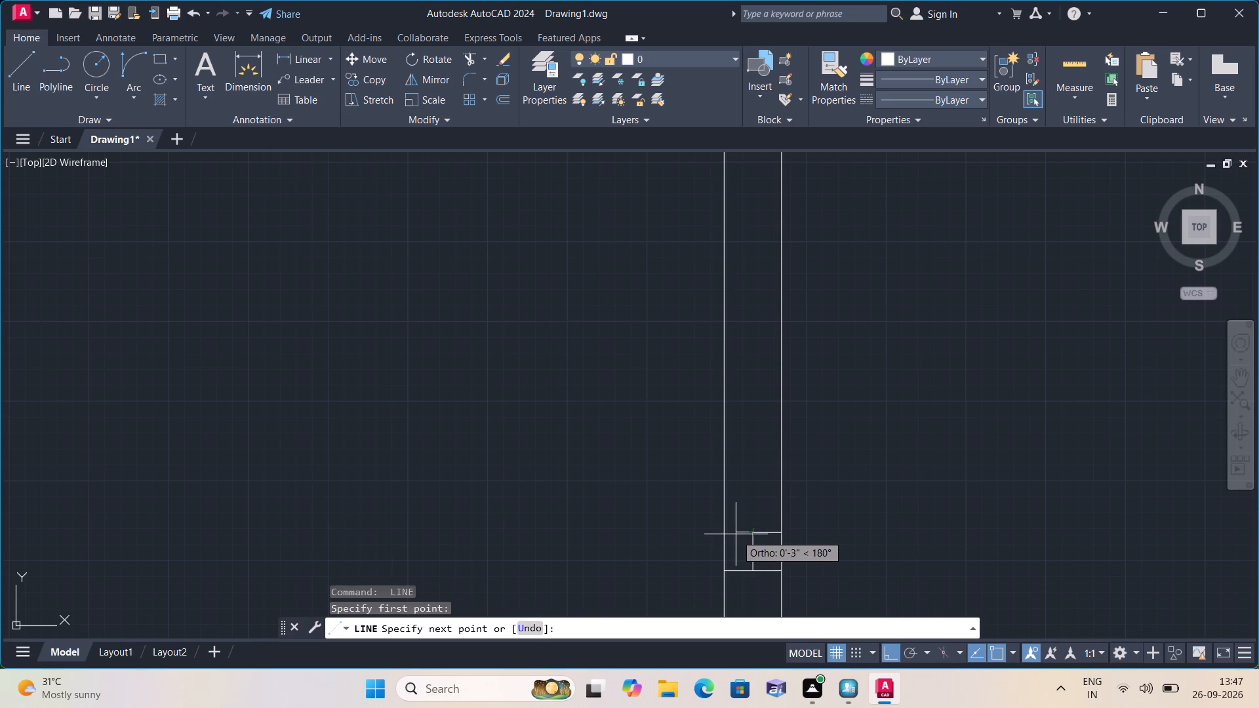
click(727, 532)
key(space)
scroll(720, 521, down, 2)
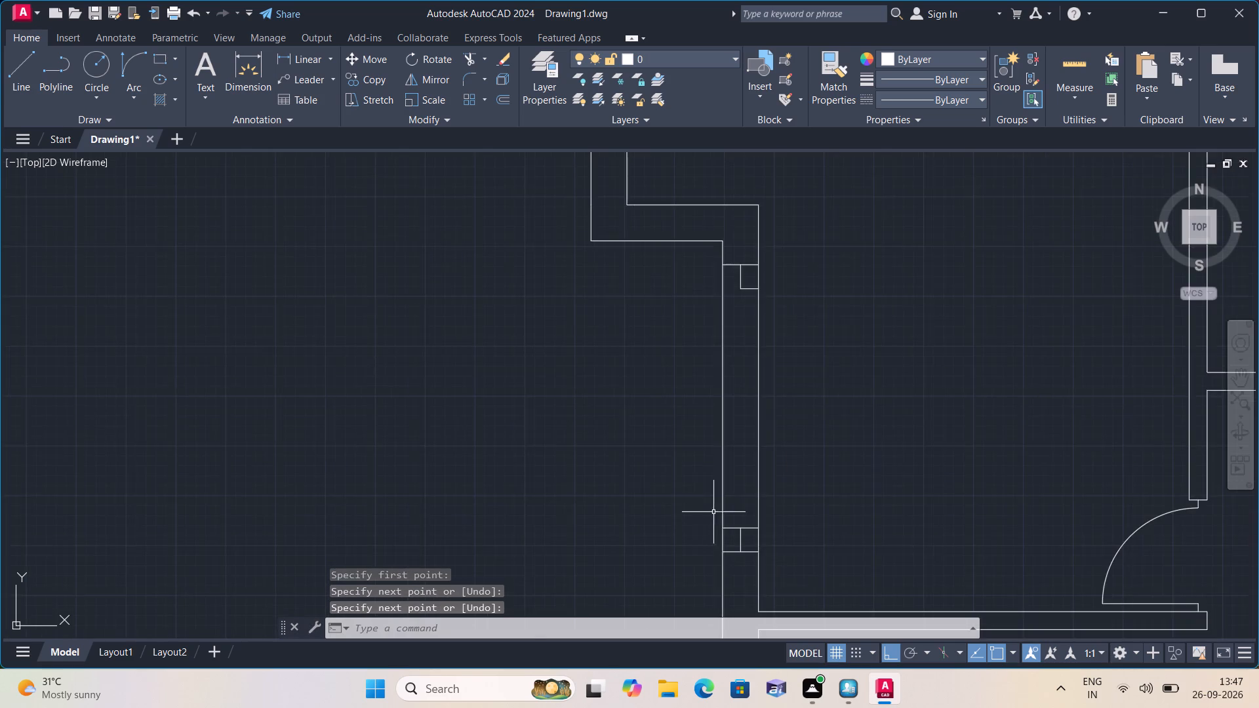
middle_drag(664, 432, 686, 494)
scroll(740, 442, up, 3)
key(space)
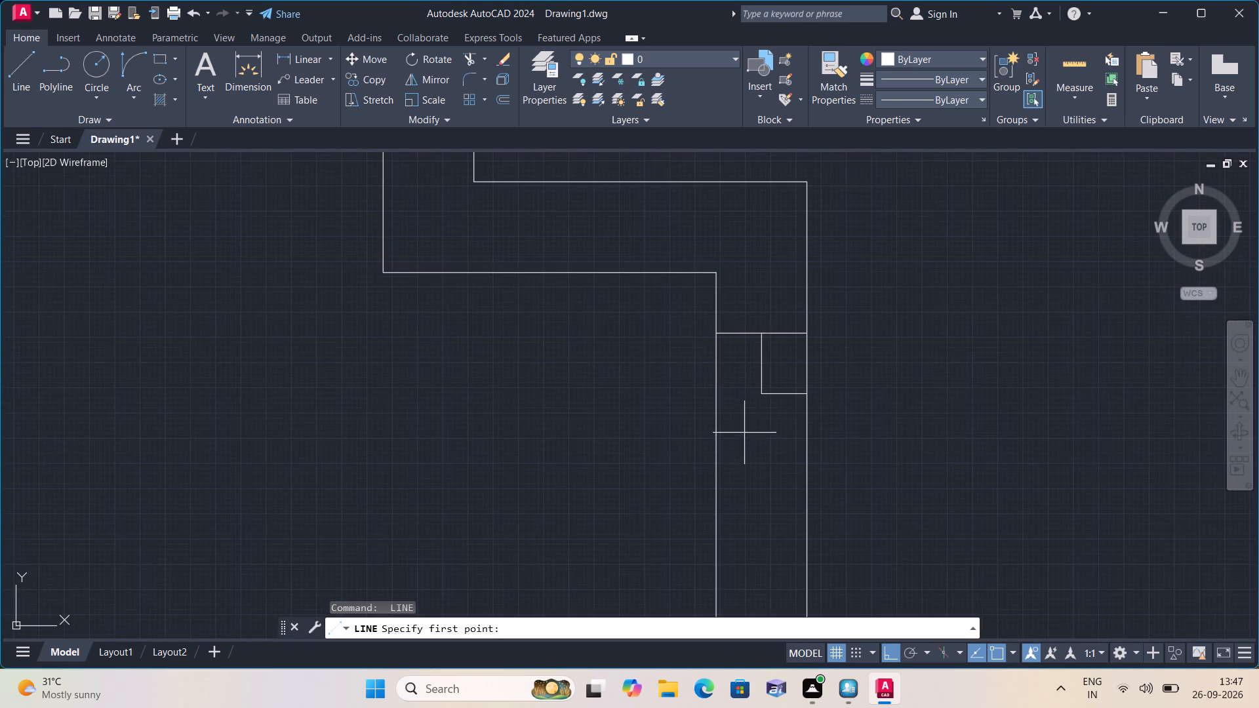
click(757, 391)
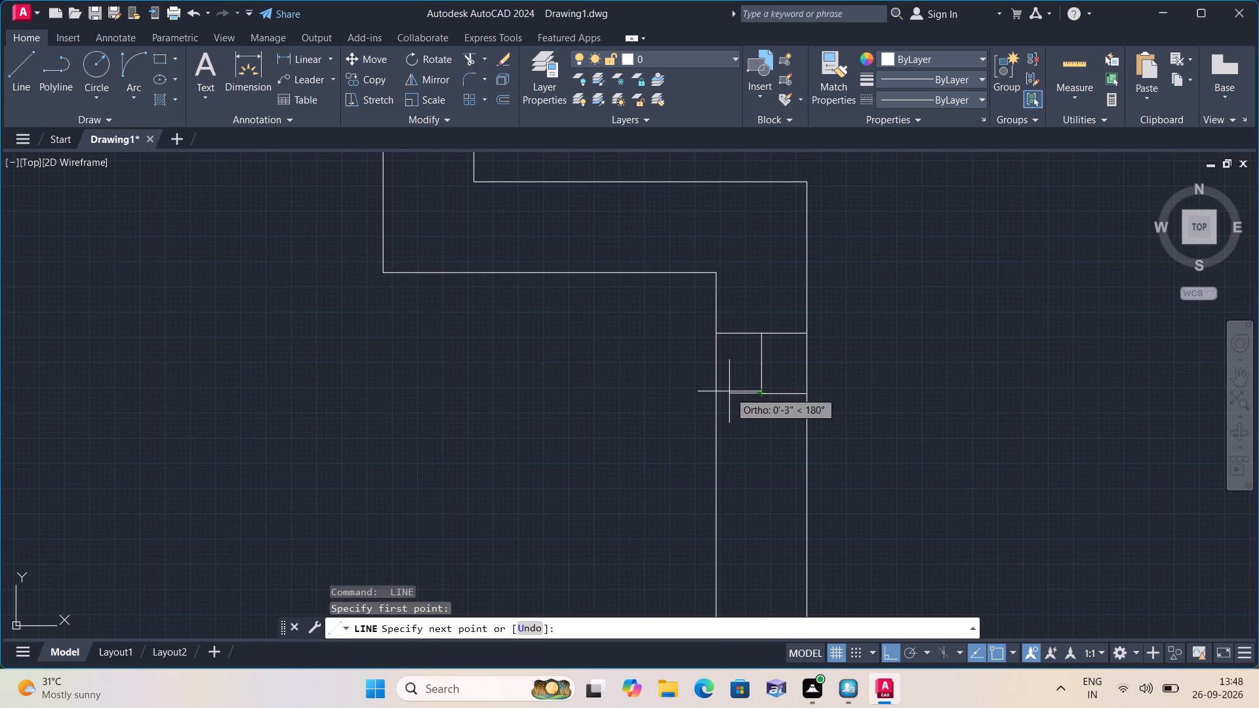
click(717, 391)
key(space)
Trim away the original upper jamb line and its vertical guide in the upper-left room's opening, keeping the inset line.
scroll(717, 391, down, 2)
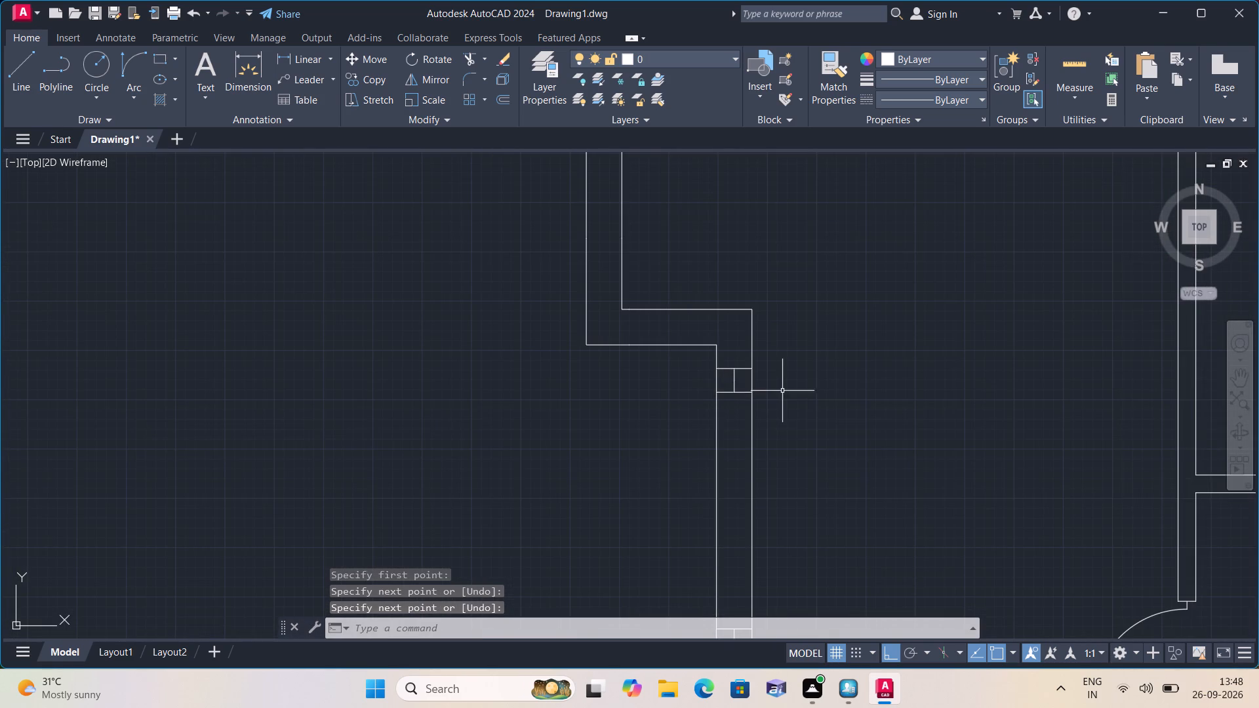
text(trim)
key(space)
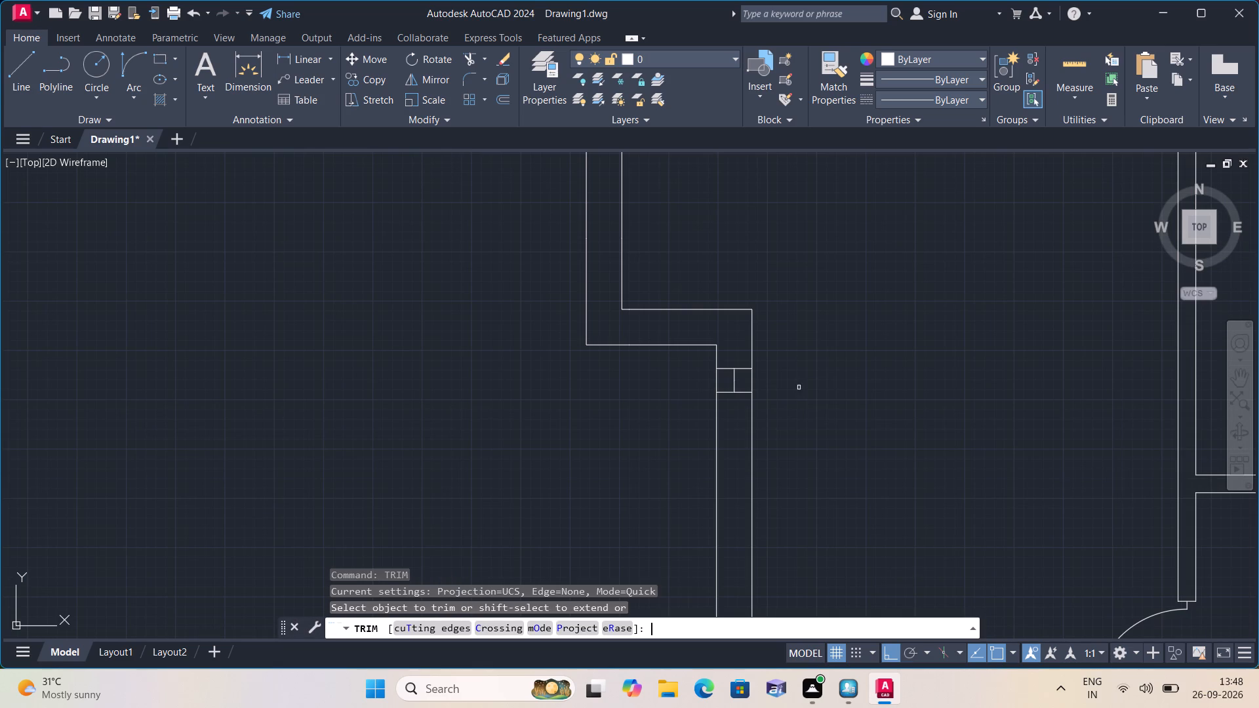
scroll(745, 383, up, 1)
click(732, 372)
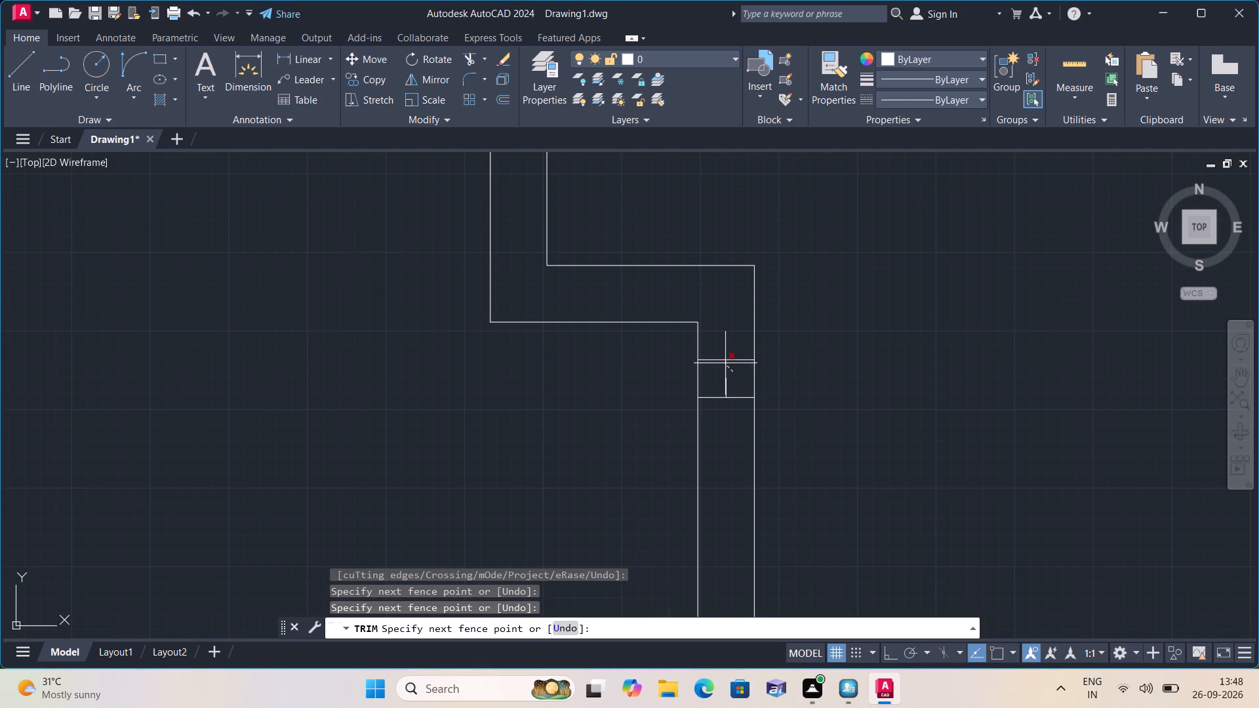
click(716, 356)
click(731, 359)
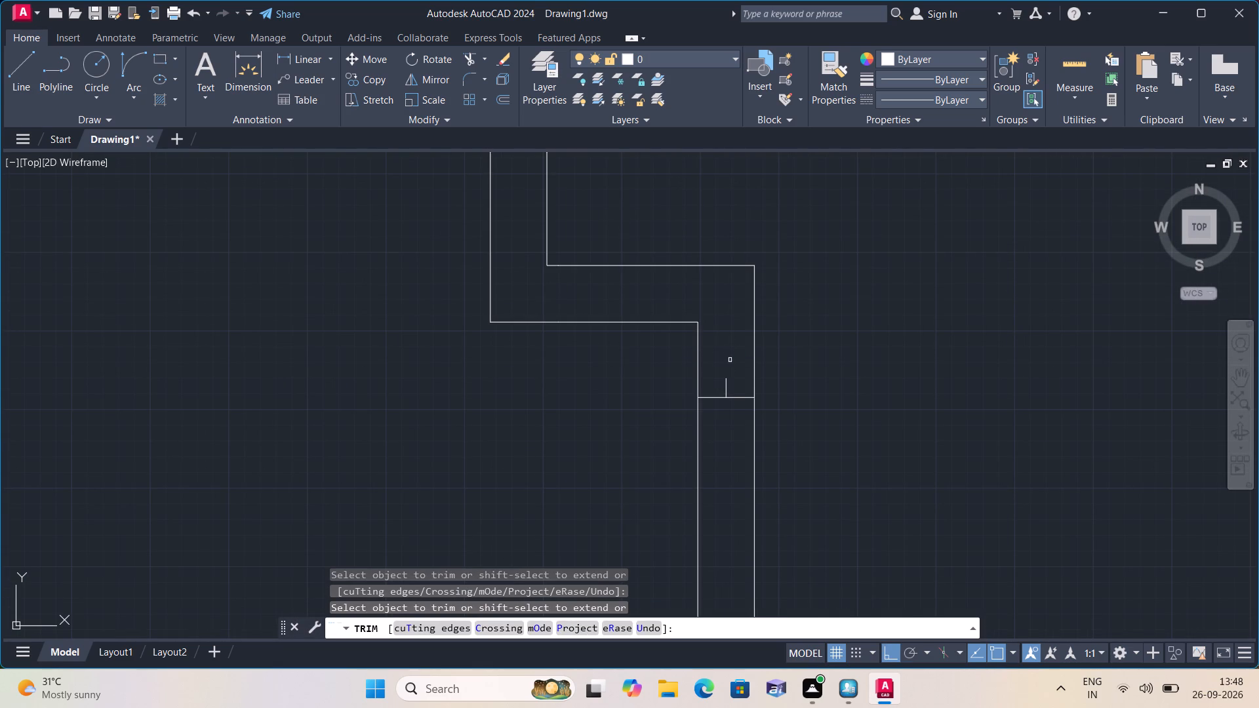
click(726, 378)
scroll(726, 378, down, 1)
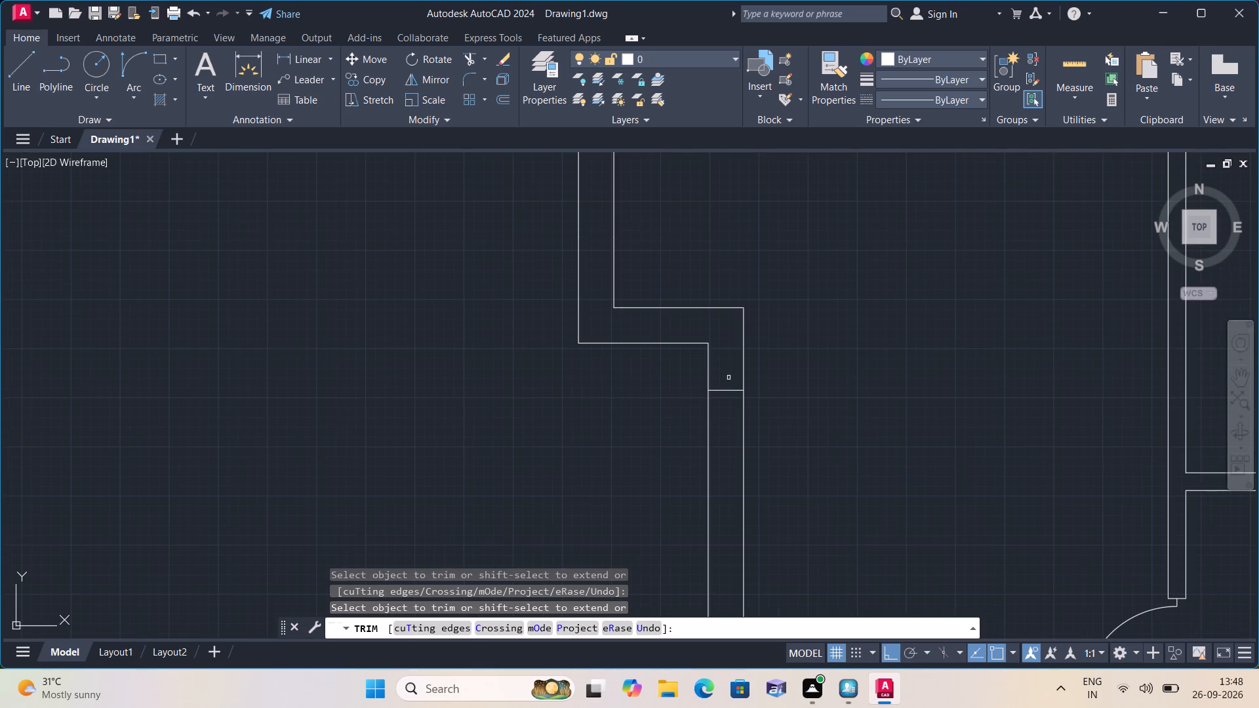
Trim away the original lower jamb line and its vertical guide at the bottom end of the same opening.
middle_drag(771, 404, 795, 367)
middle_drag(835, 474, 879, 336)
scroll(831, 444, down, 1)
scroll(812, 433, up, 2)
click(835, 435)
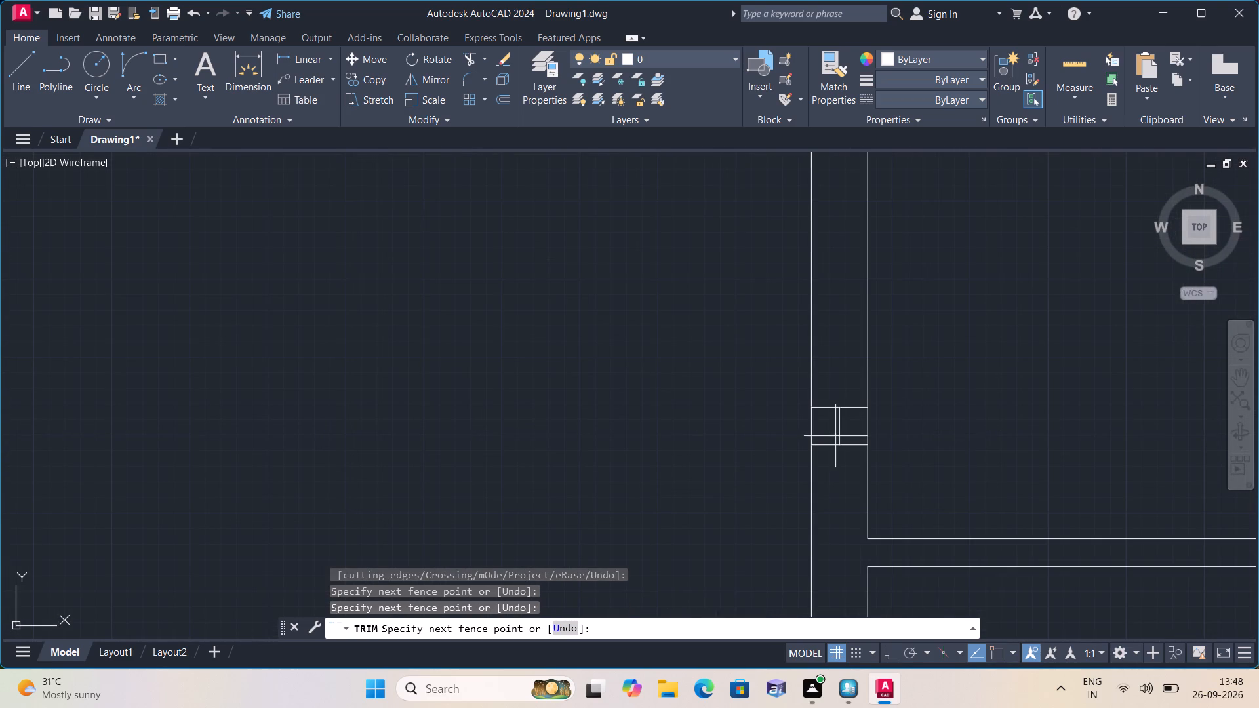
click(842, 454)
click(842, 439)
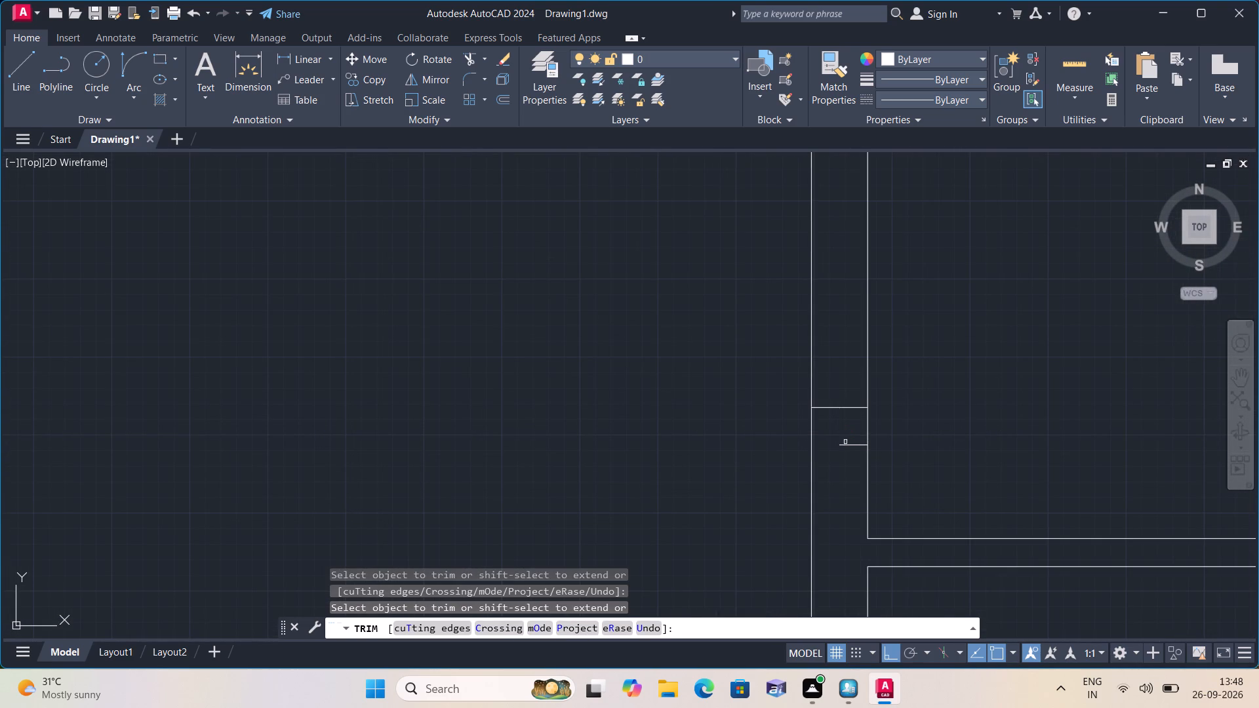
click(847, 444)
key(Escape)
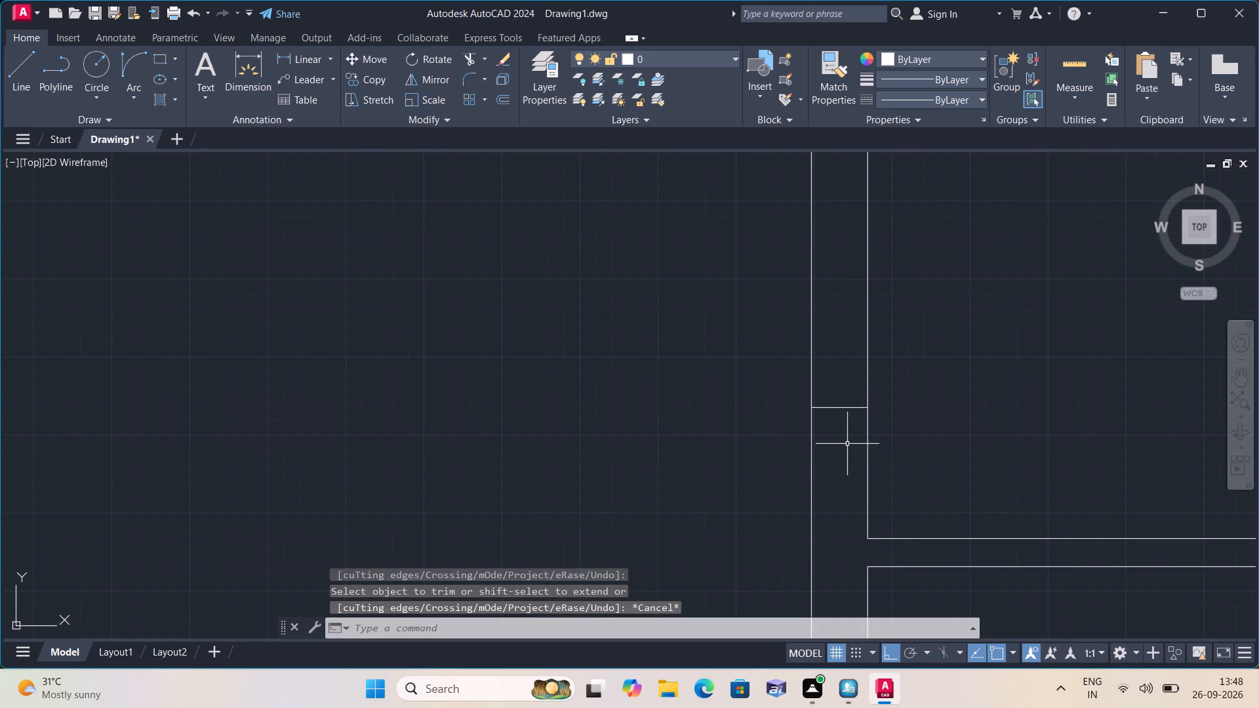
Start a hatch with the GOST_WOOD pattern.
text(h)
key(space)
scroll(54, 142, down, 1)
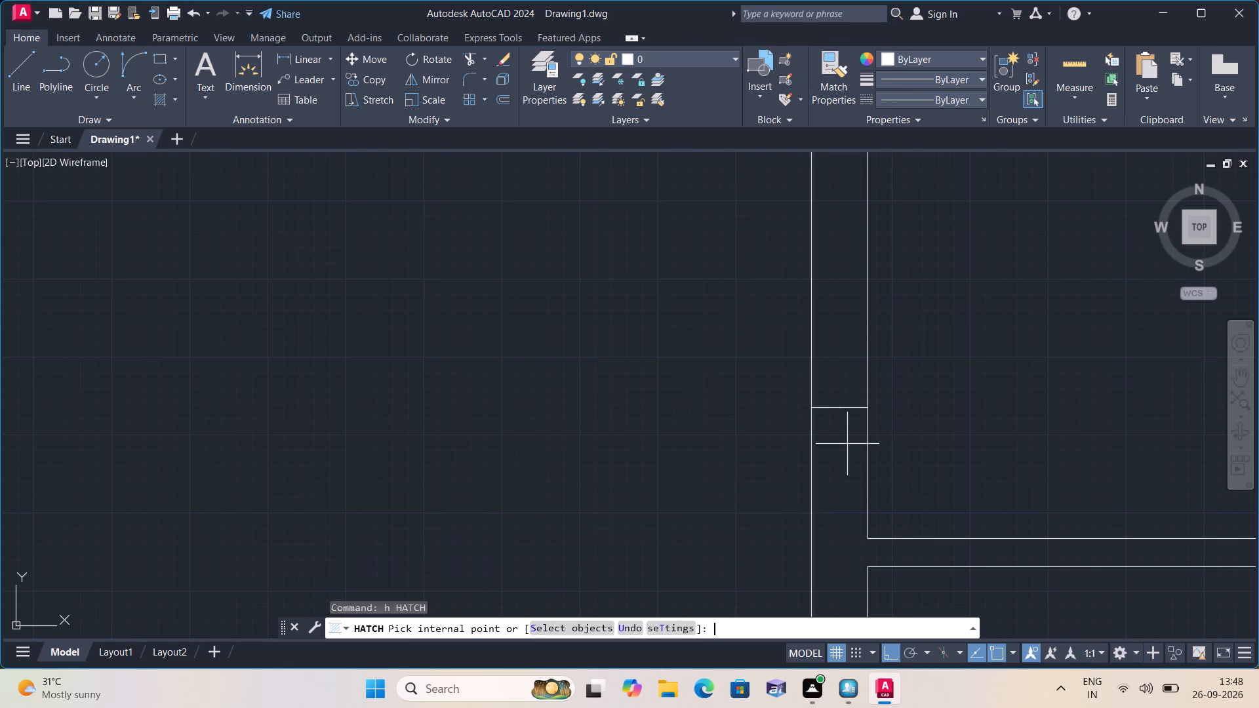
scroll(165, 196, down, 1)
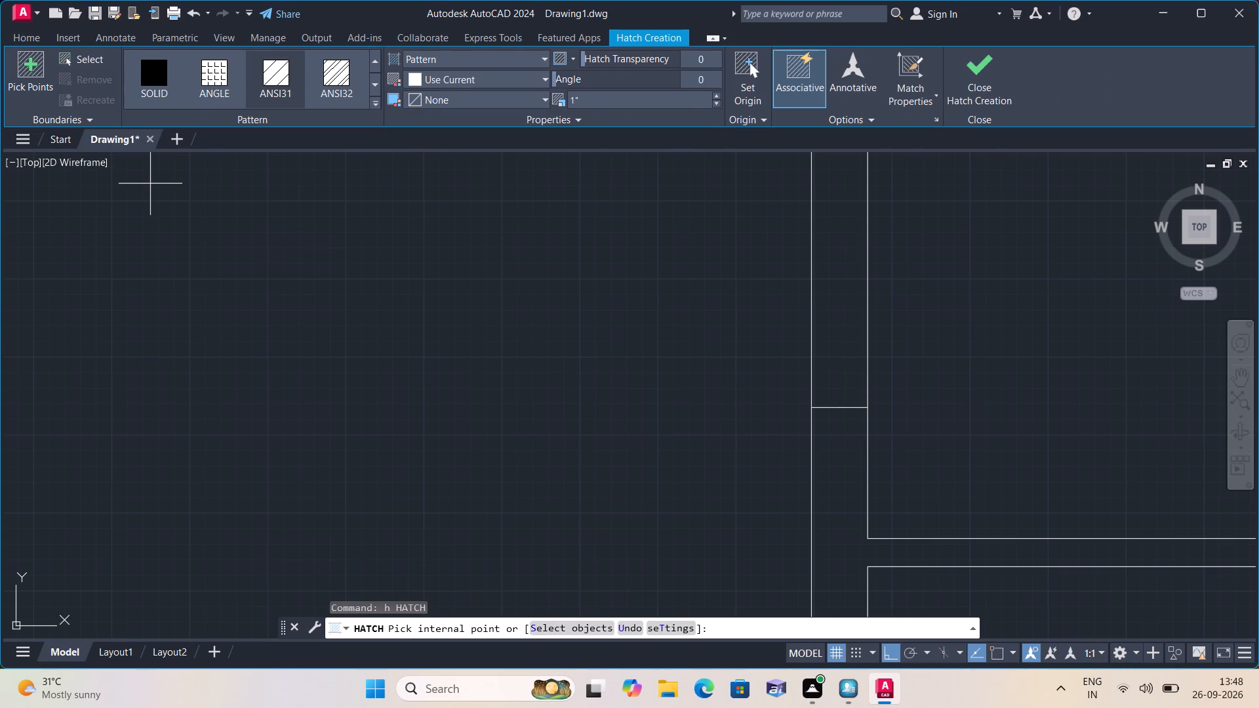
scroll(166, 196, up, 1)
scroll(166, 196, down, 1)
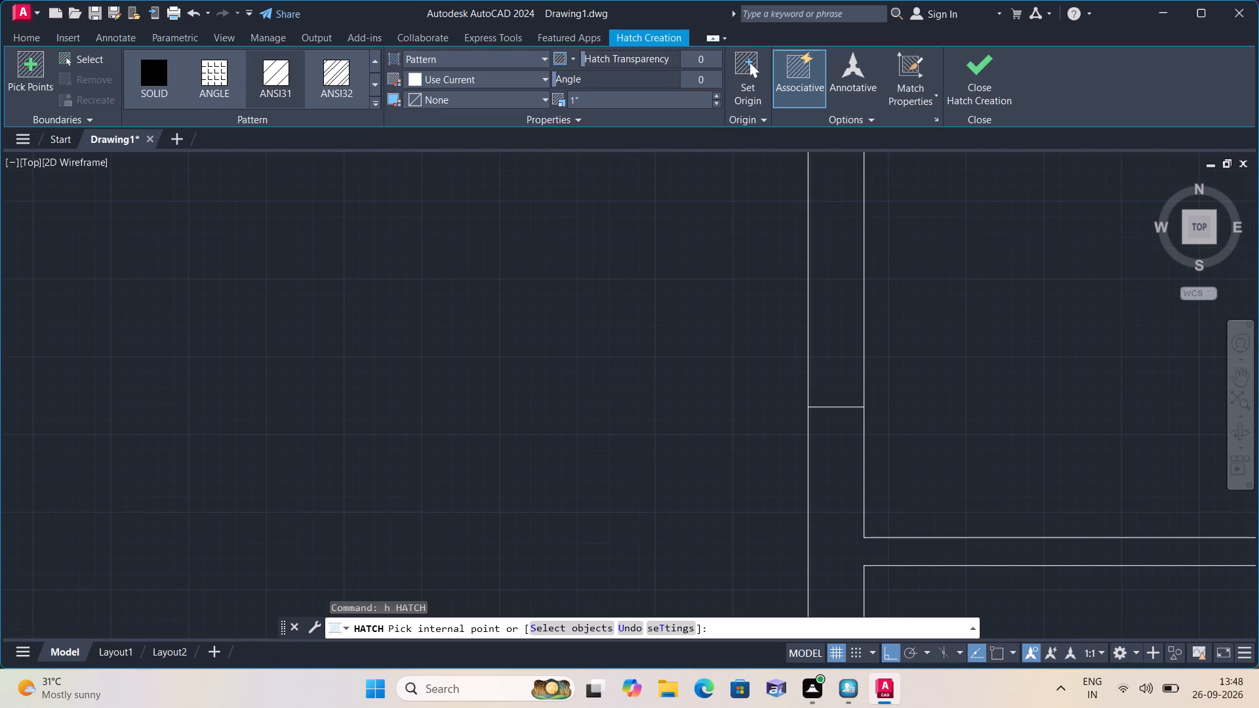
scroll(166, 196, up, 1)
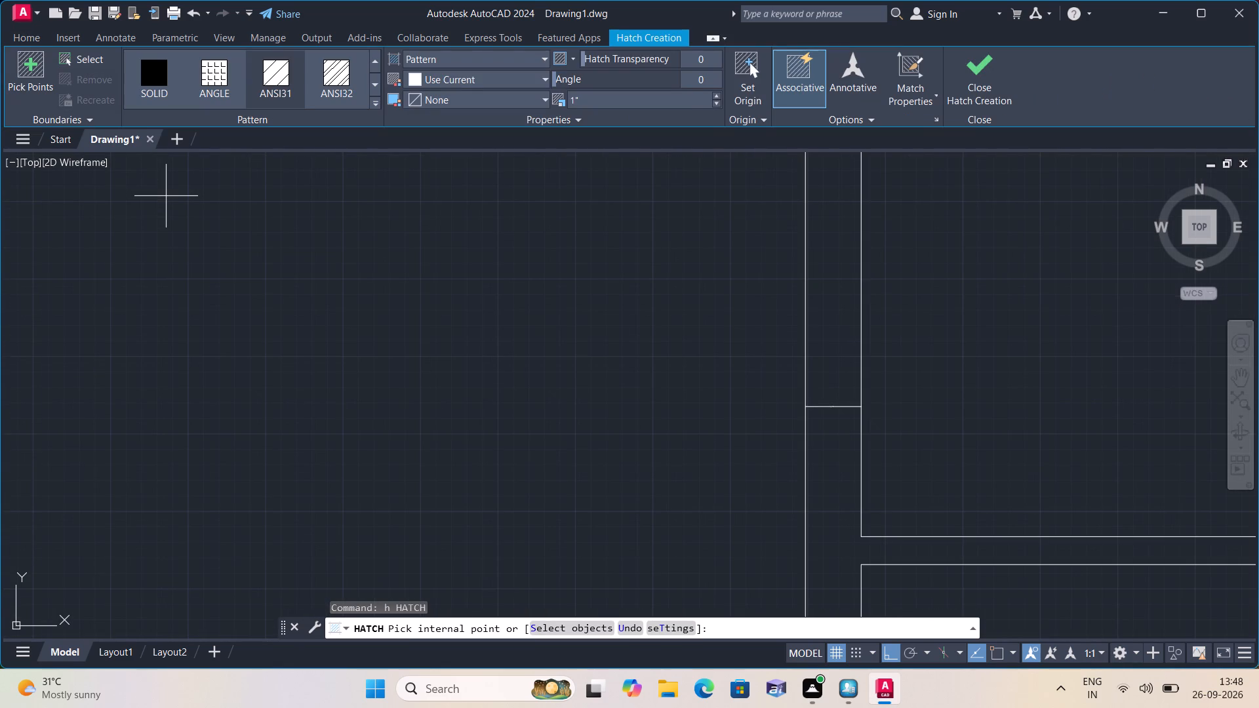
scroll(191, 201, up, 1)
middle_drag(195, 201, 216, 215)
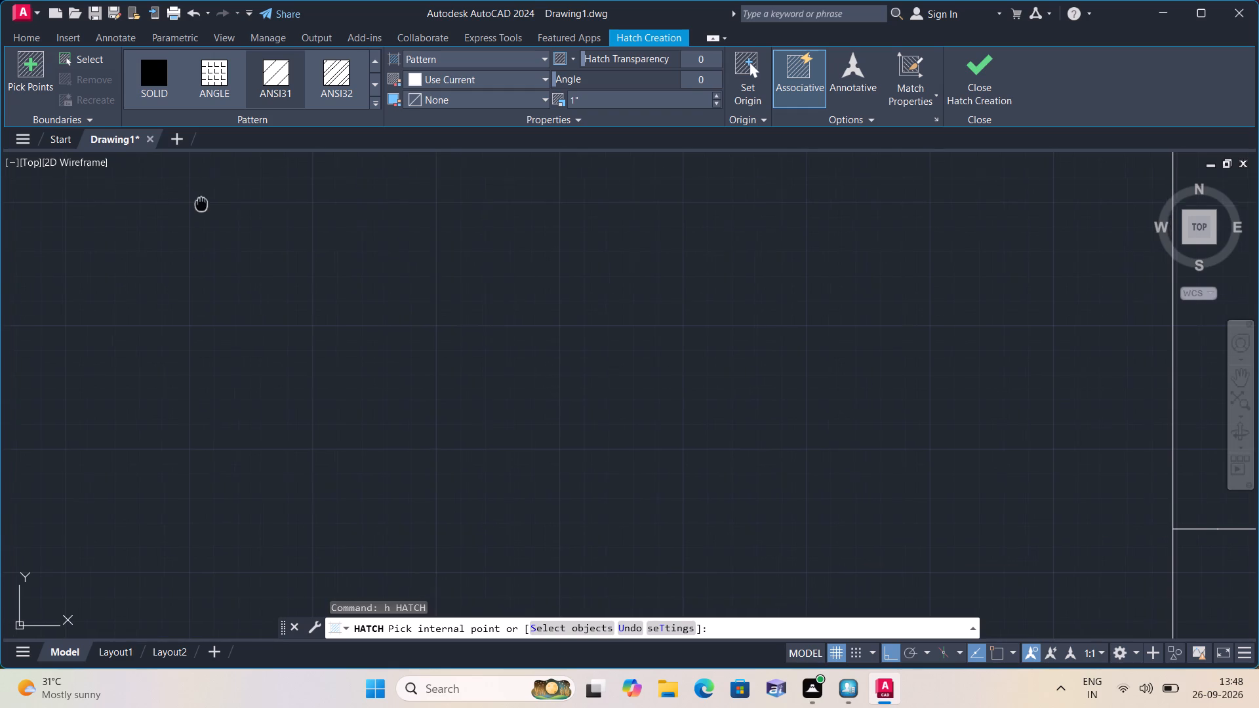
middle_drag(216, 215, 271, 284)
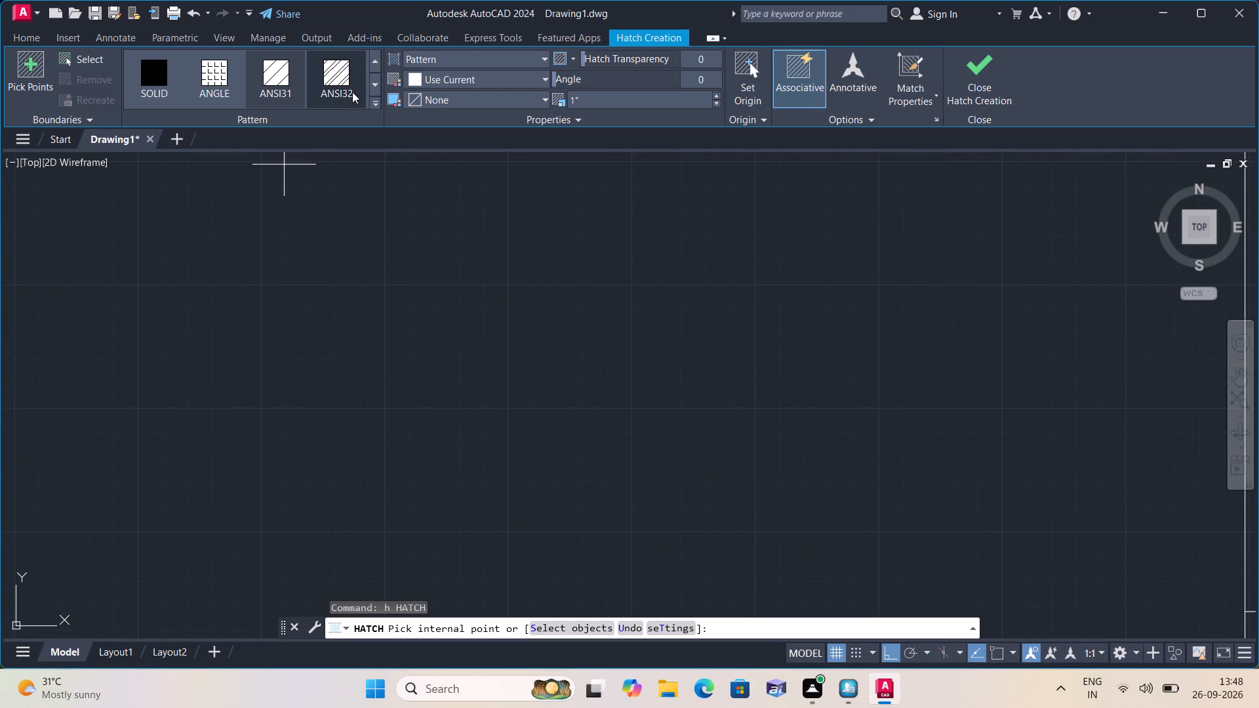
click(372, 87)
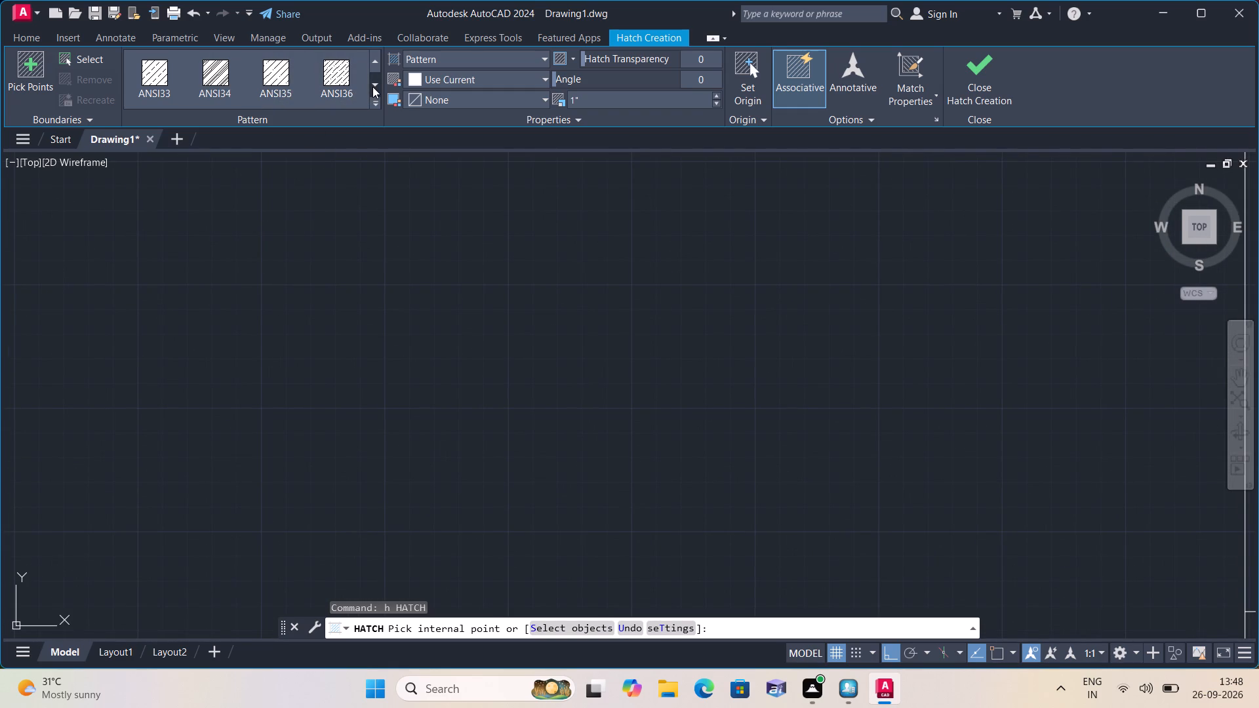
click(372, 102)
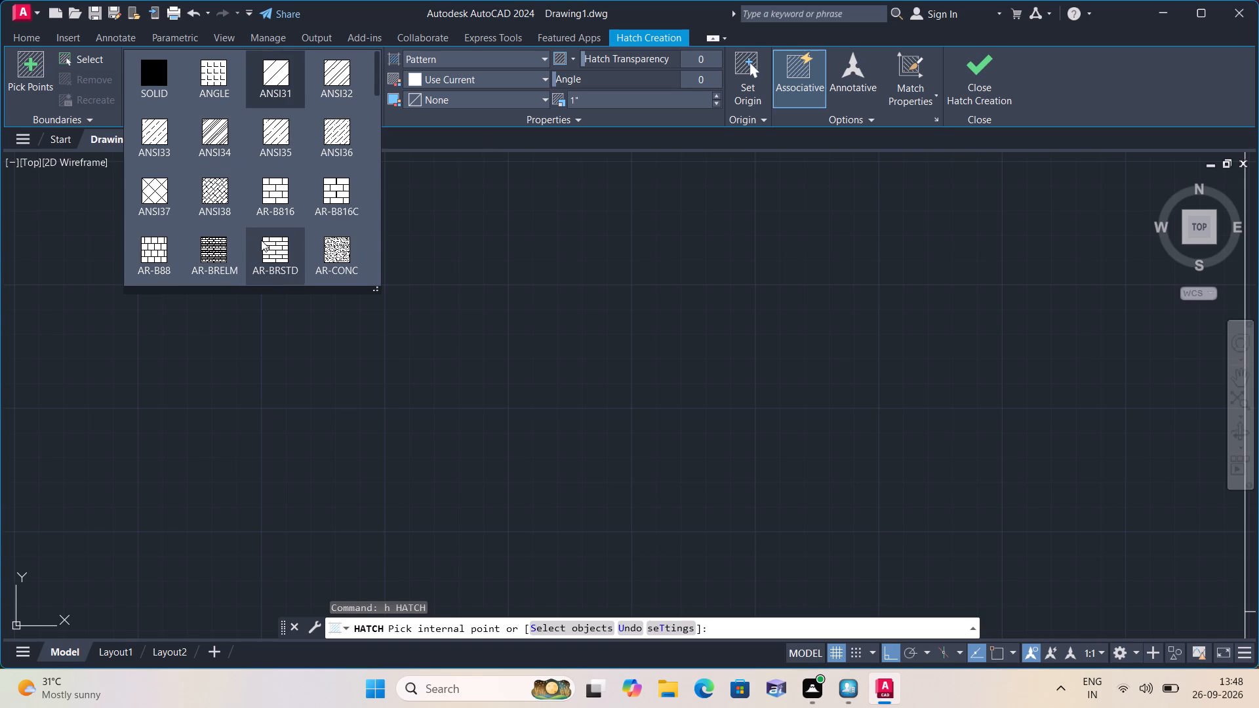
scroll(254, 251, down, 1)
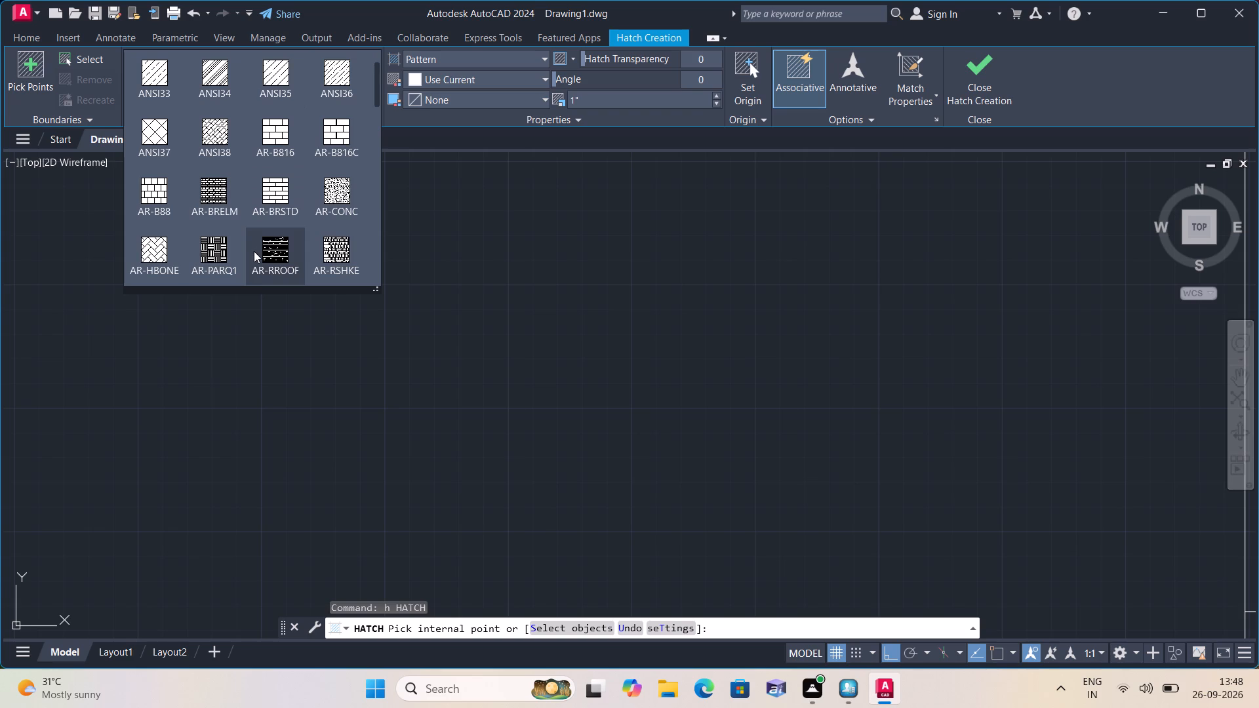
scroll(254, 251, down, 1)
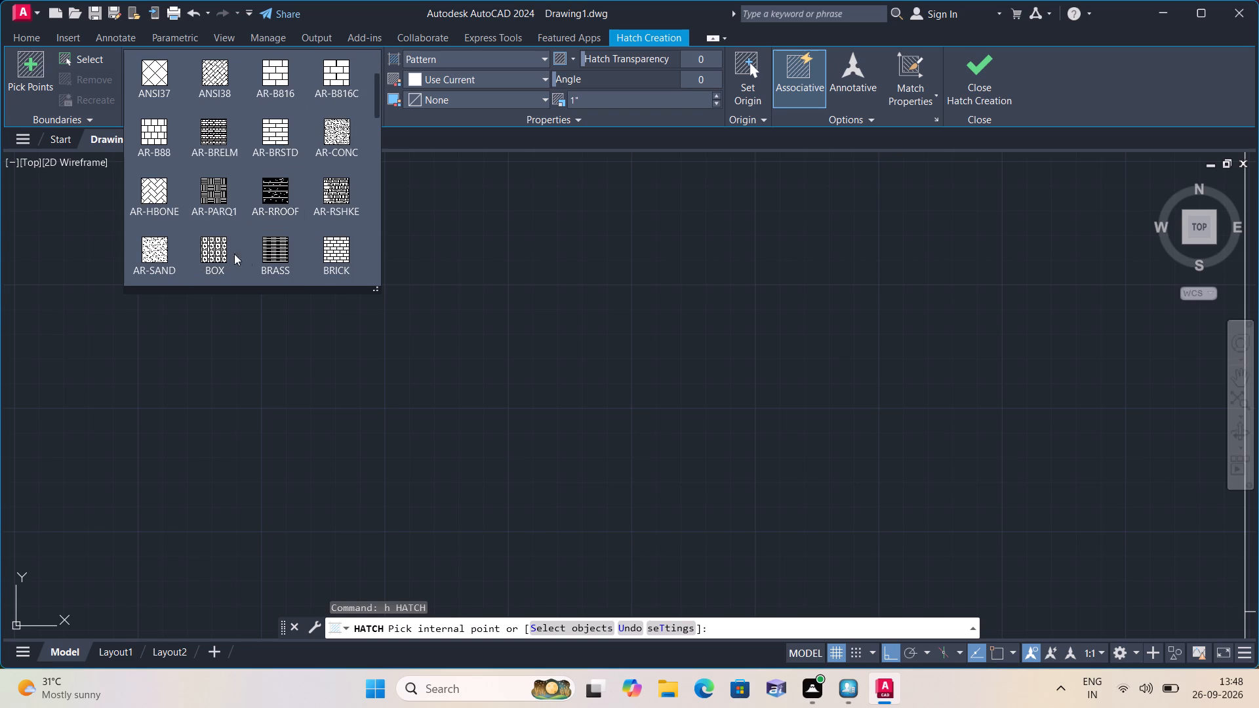
scroll(214, 256, up, 2)
scroll(216, 239, down, 1)
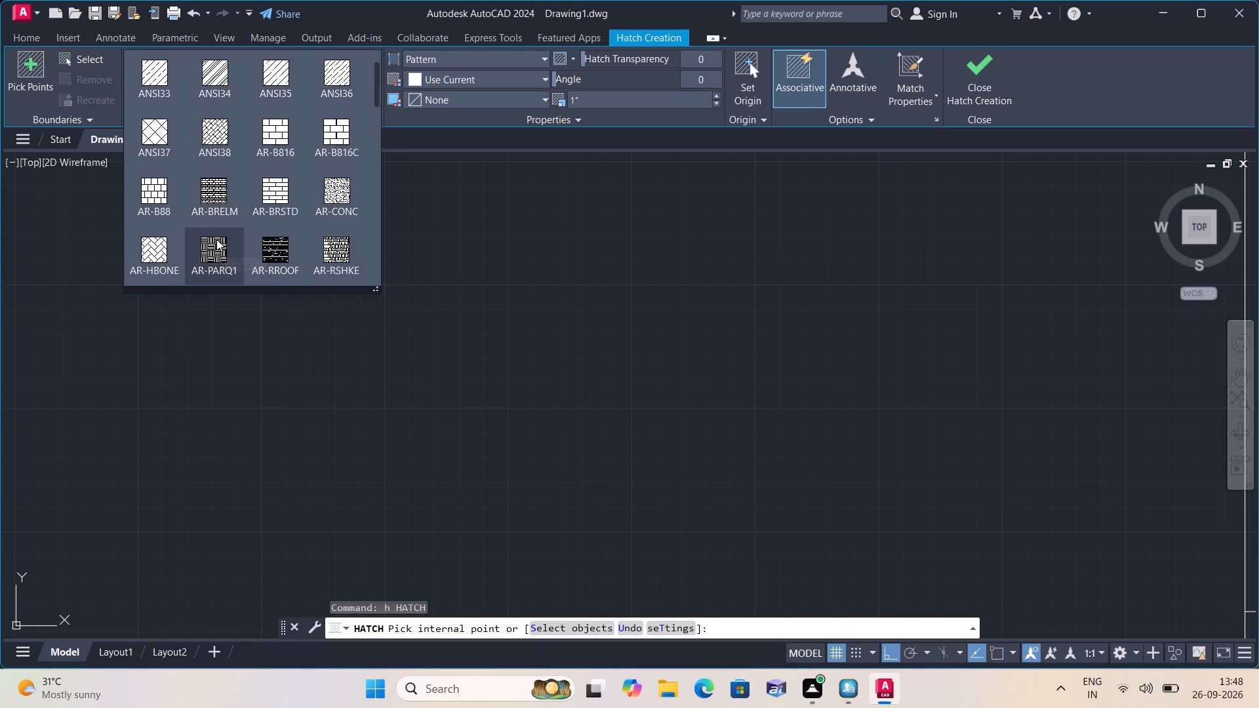
scroll(216, 239, down, 6)
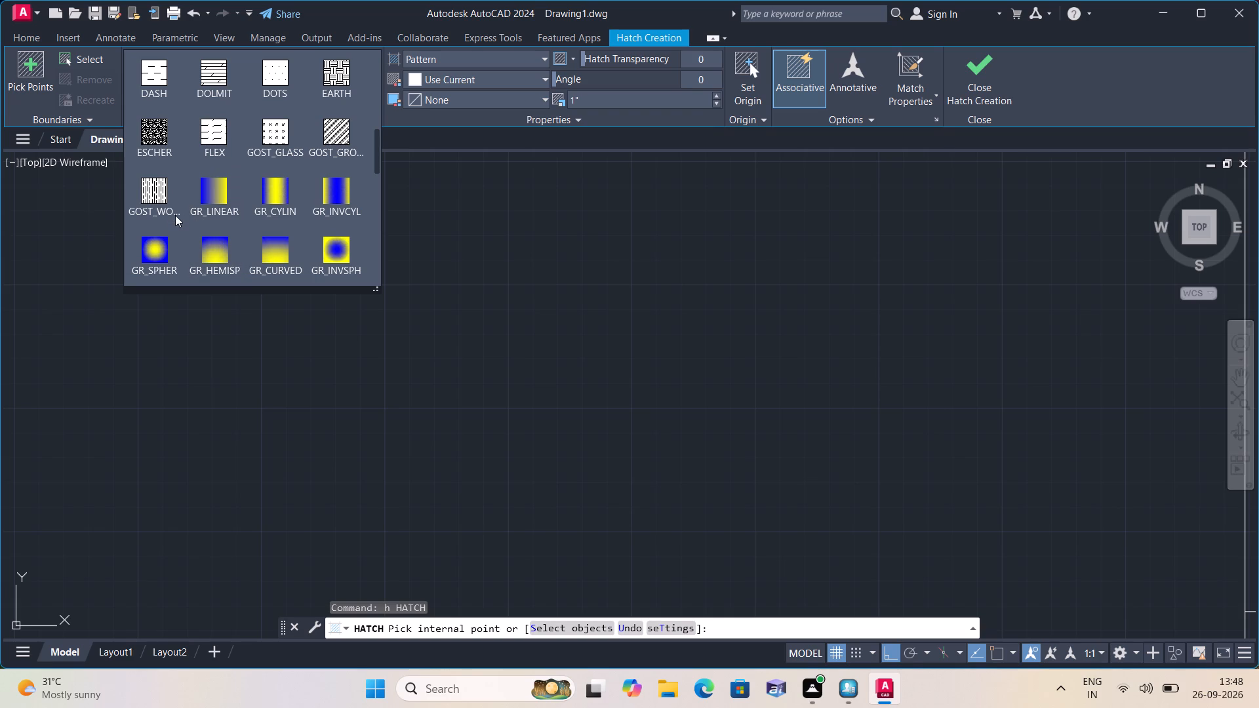
click(159, 184)
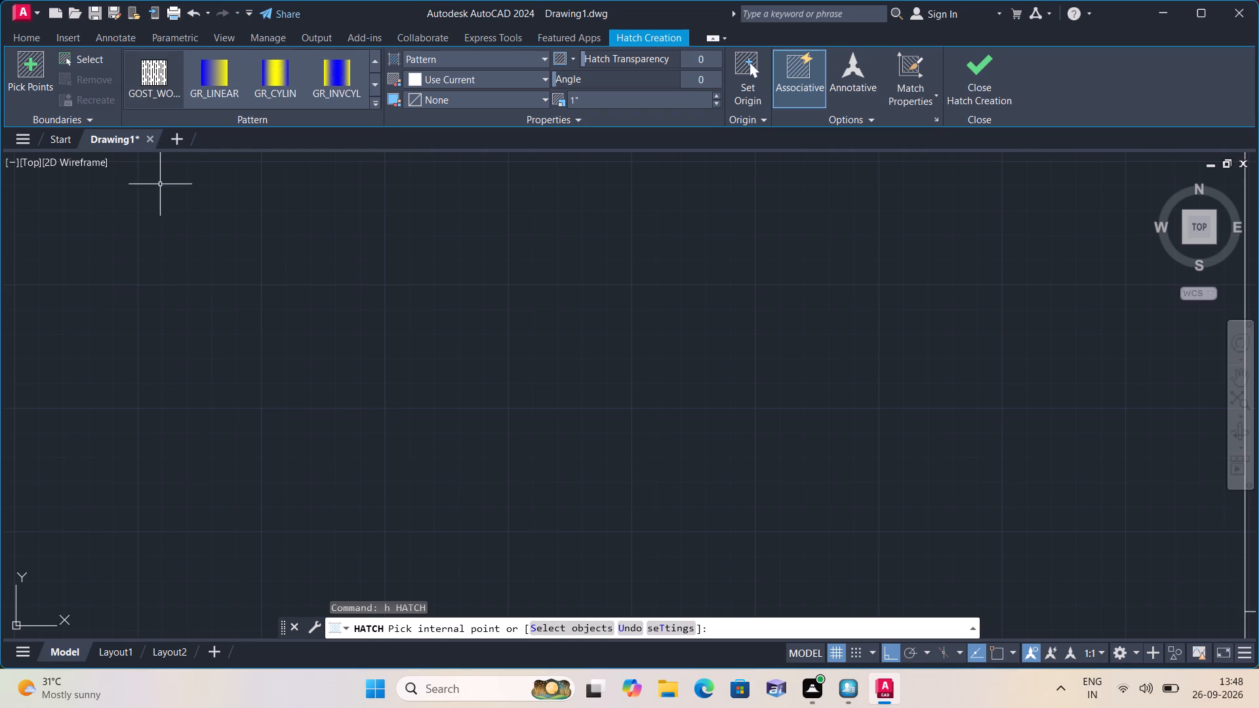
Hatch the upper-left room's opening and the two openings below it in the left outer wall.
scroll(523, 201, down, 3)
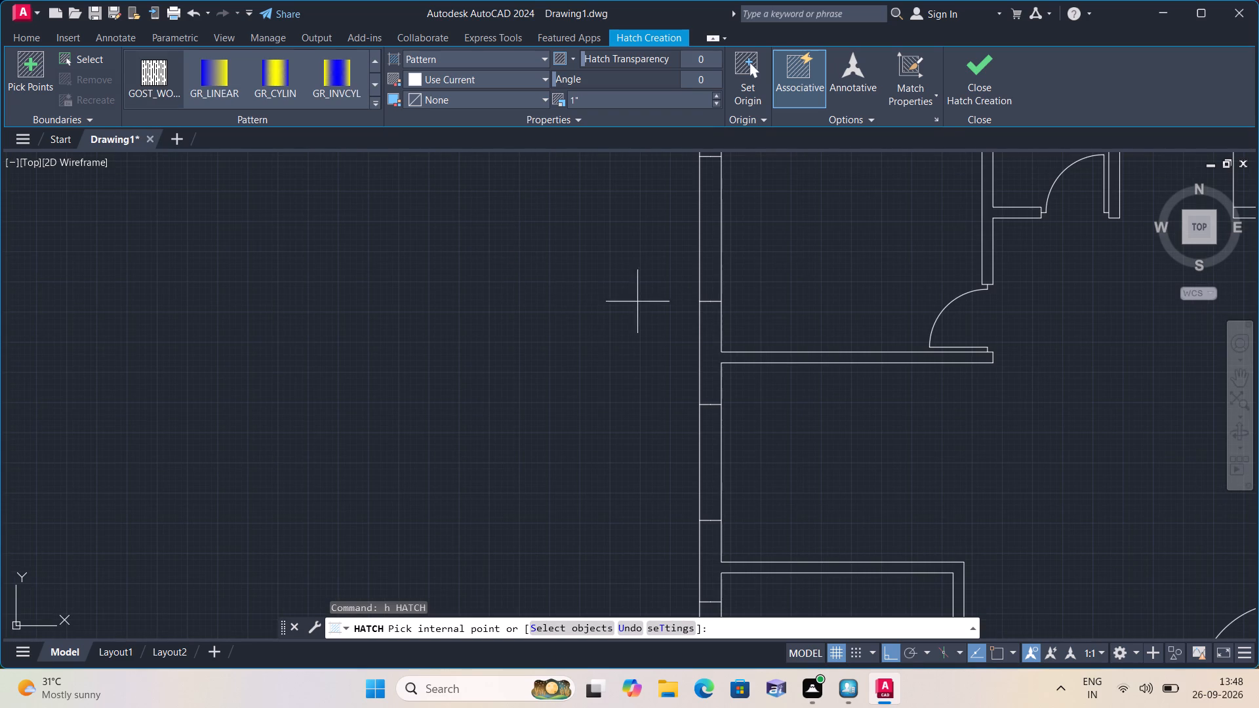
click(707, 271)
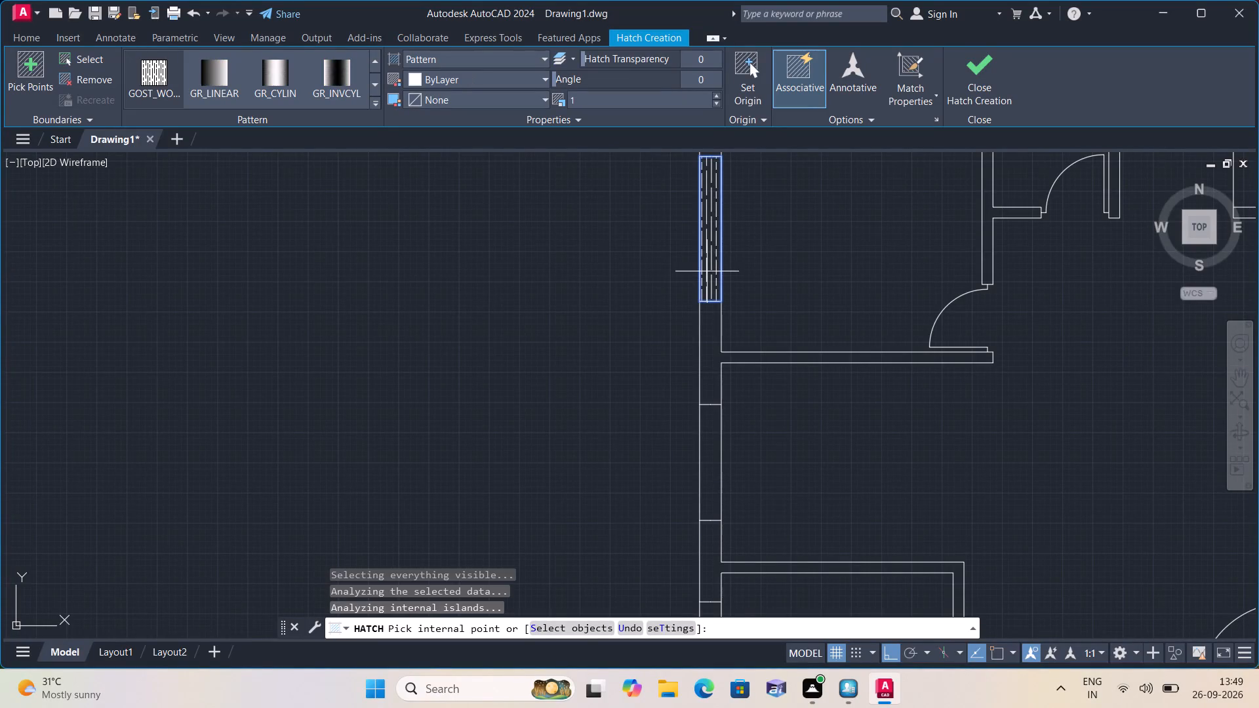
scroll(707, 271, down, 1)
middle_drag(665, 302, 599, 189)
scroll(599, 189, down, 1)
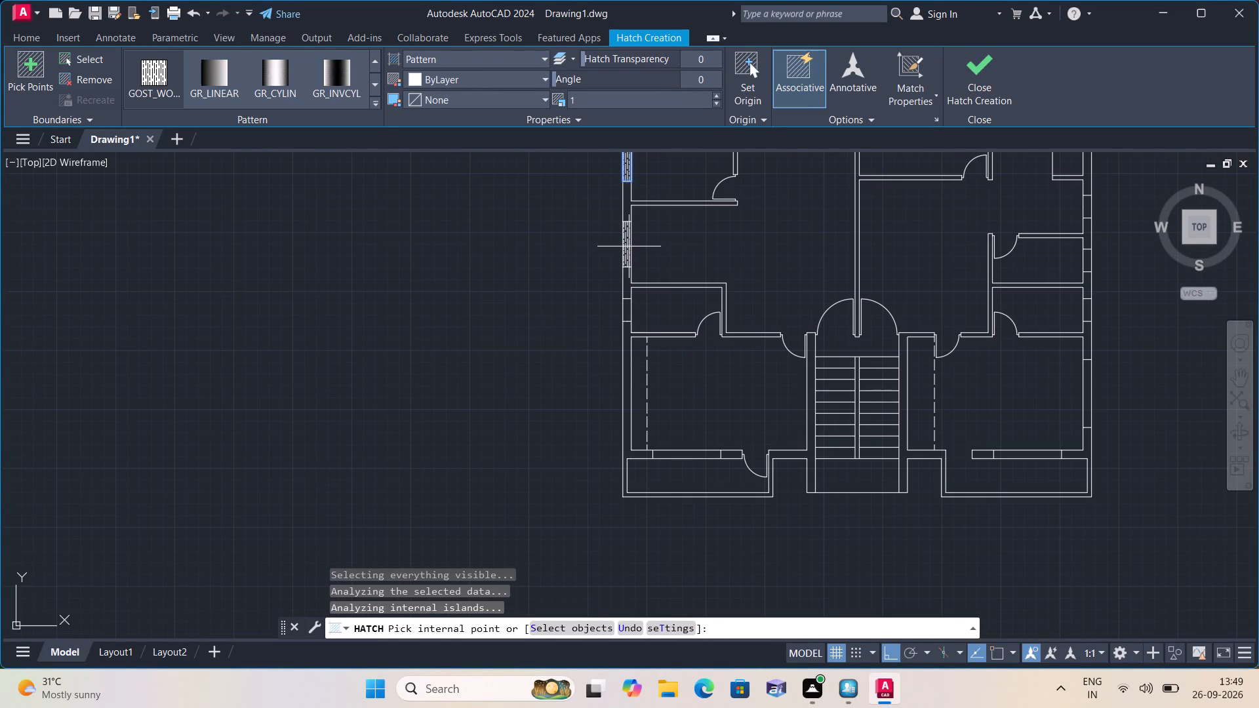
click(629, 246)
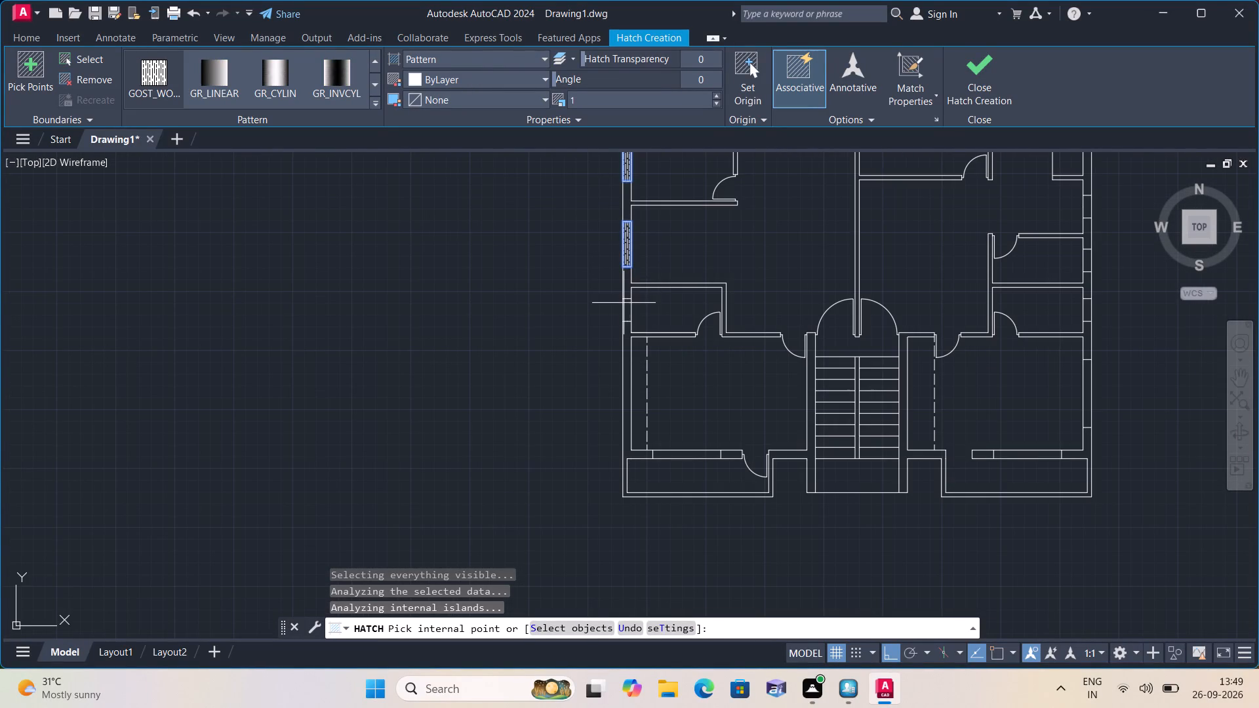
click(624, 311)
Hatch the openings in the bottom walls of the left and right lower rooms, between the rooms and their balconies.
middle_drag(609, 307, 542, 185)
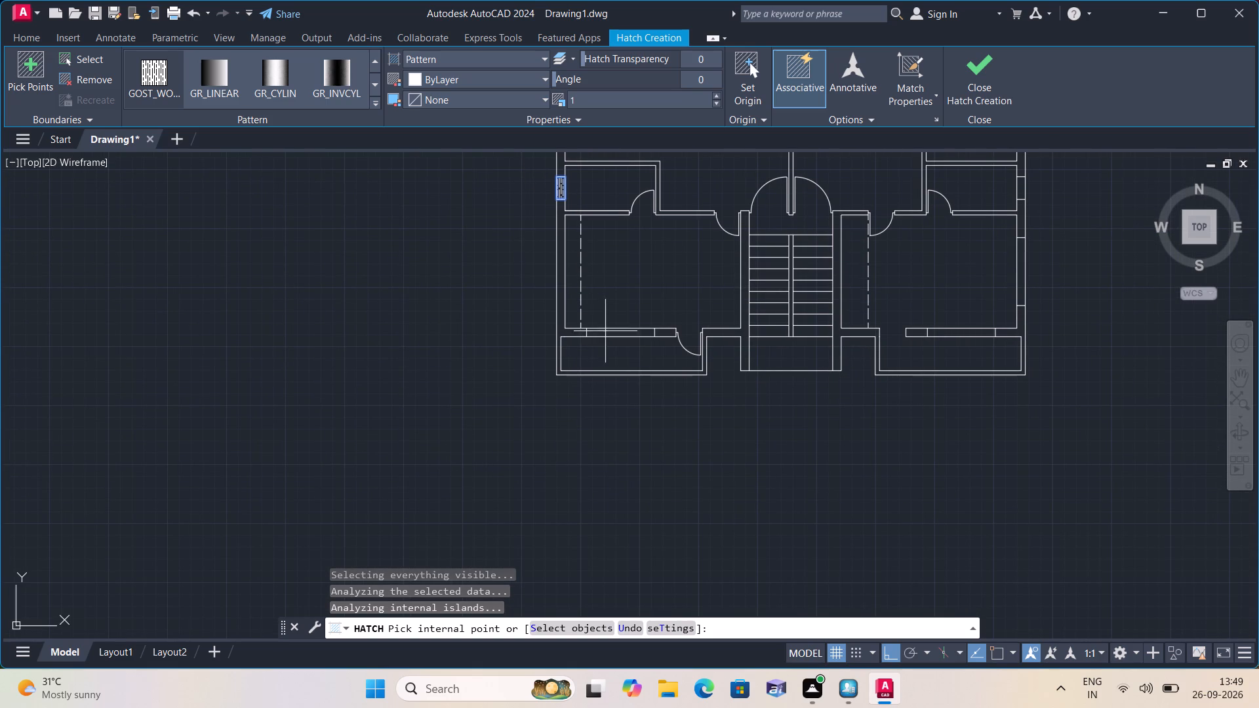
click(605, 337)
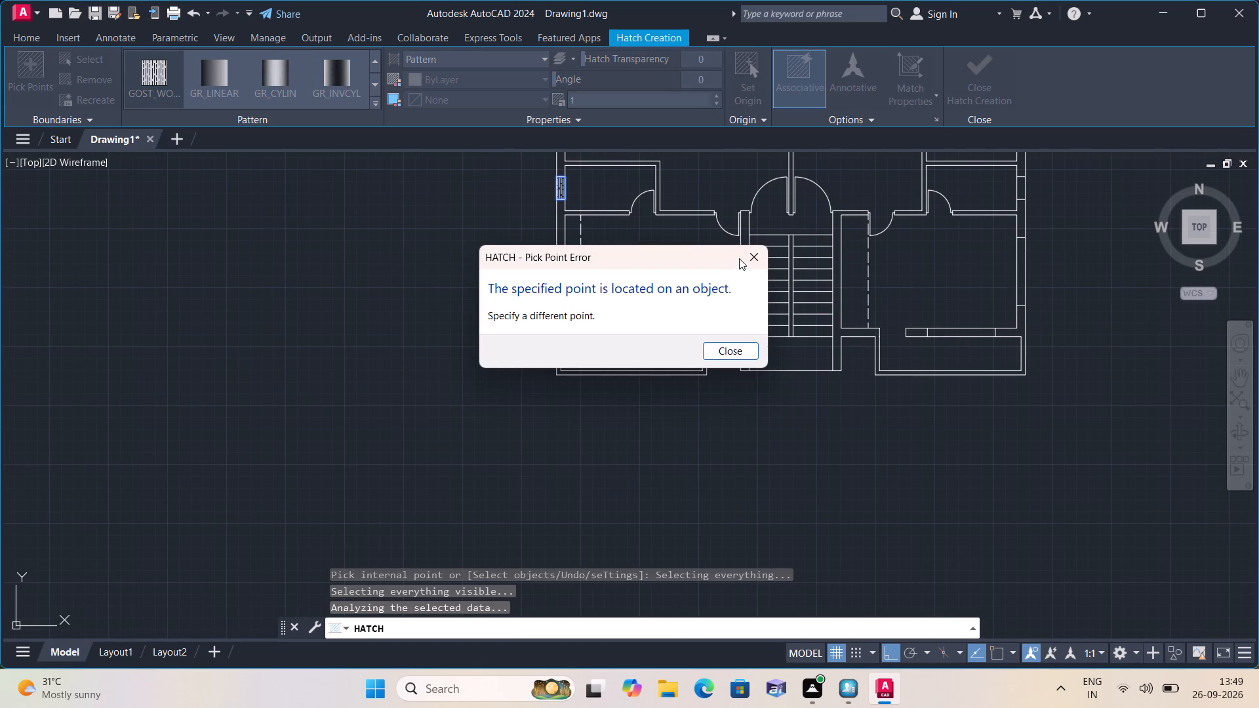
click(748, 258)
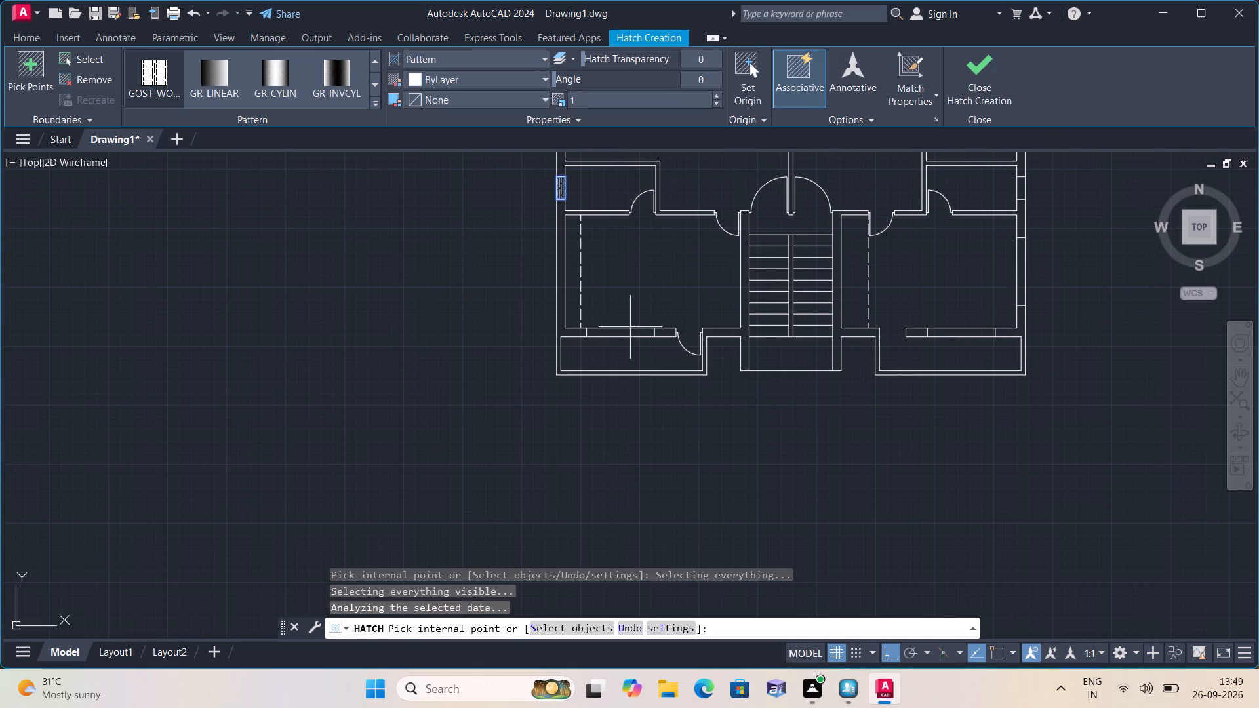
scroll(628, 332, up, 2)
click(628, 332)
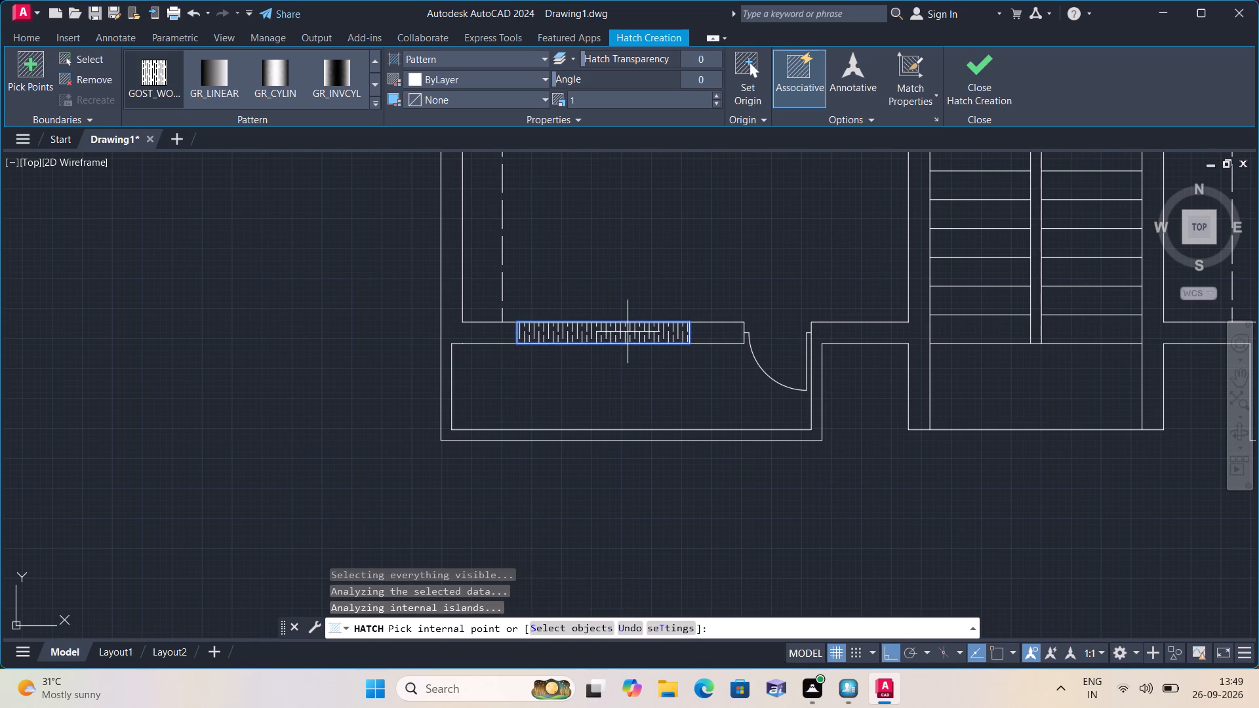
middle_drag(613, 326, 535, 266)
scroll(529, 262, down, 1)
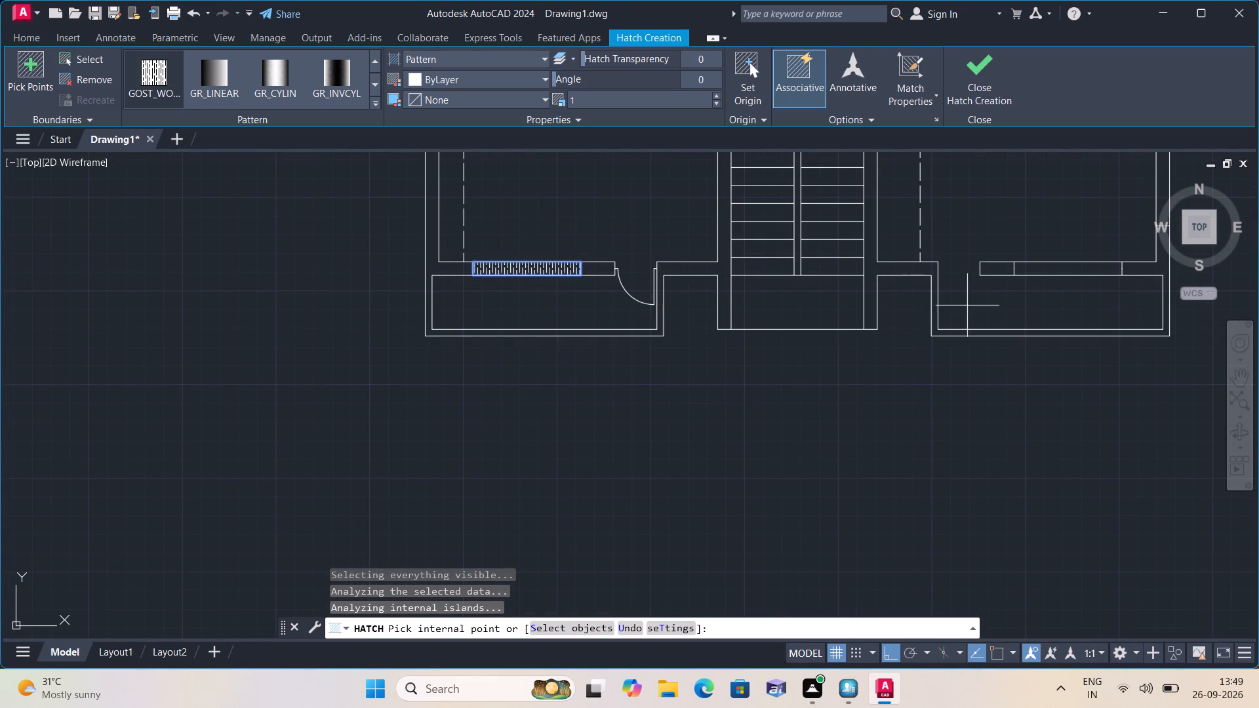
click(1049, 267)
Hatch the five window openings in the right outer wall, from the lower right room up to the upper right room.
middle_drag(1049, 267, 706, 516)
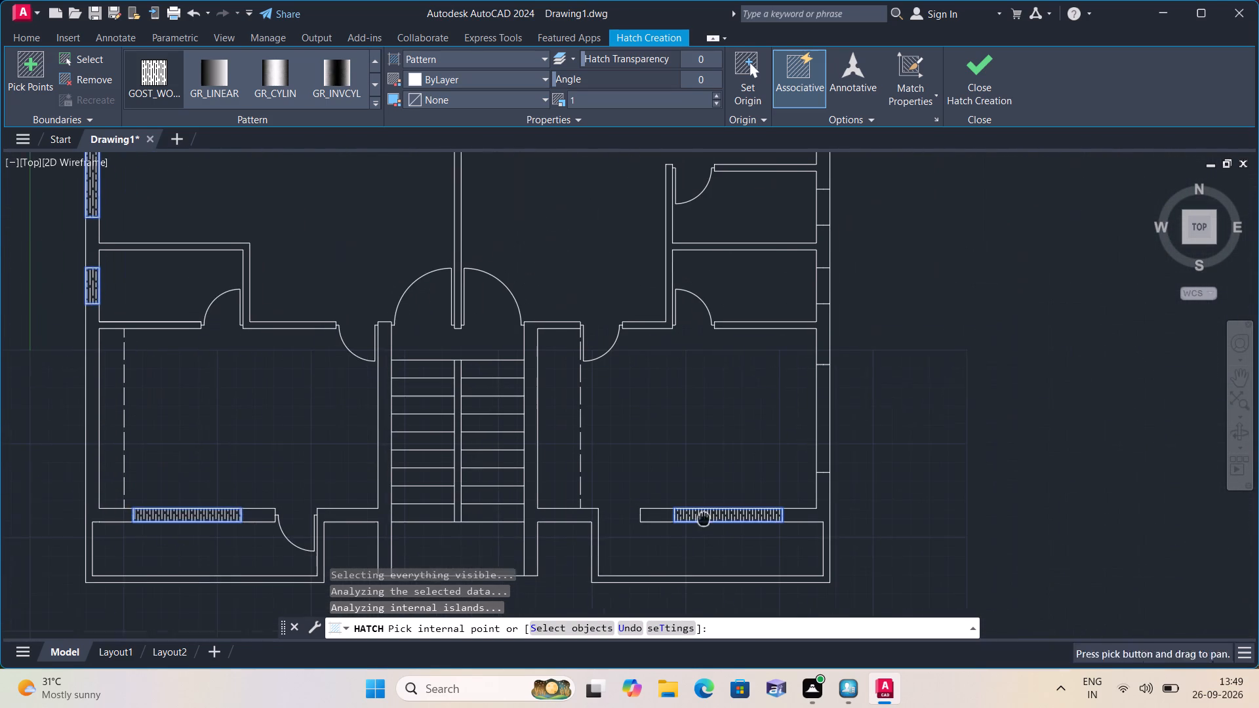
click(816, 406)
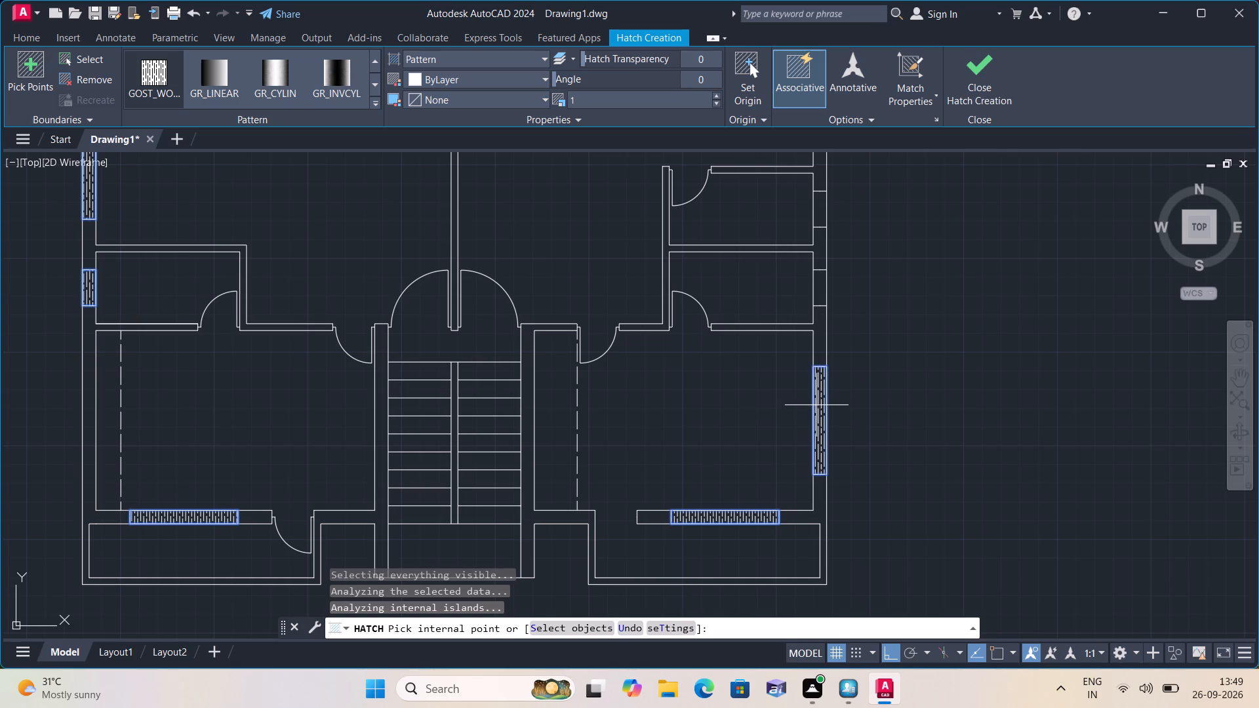
click(821, 285)
middle_drag(821, 290, 846, 448)
click(849, 369)
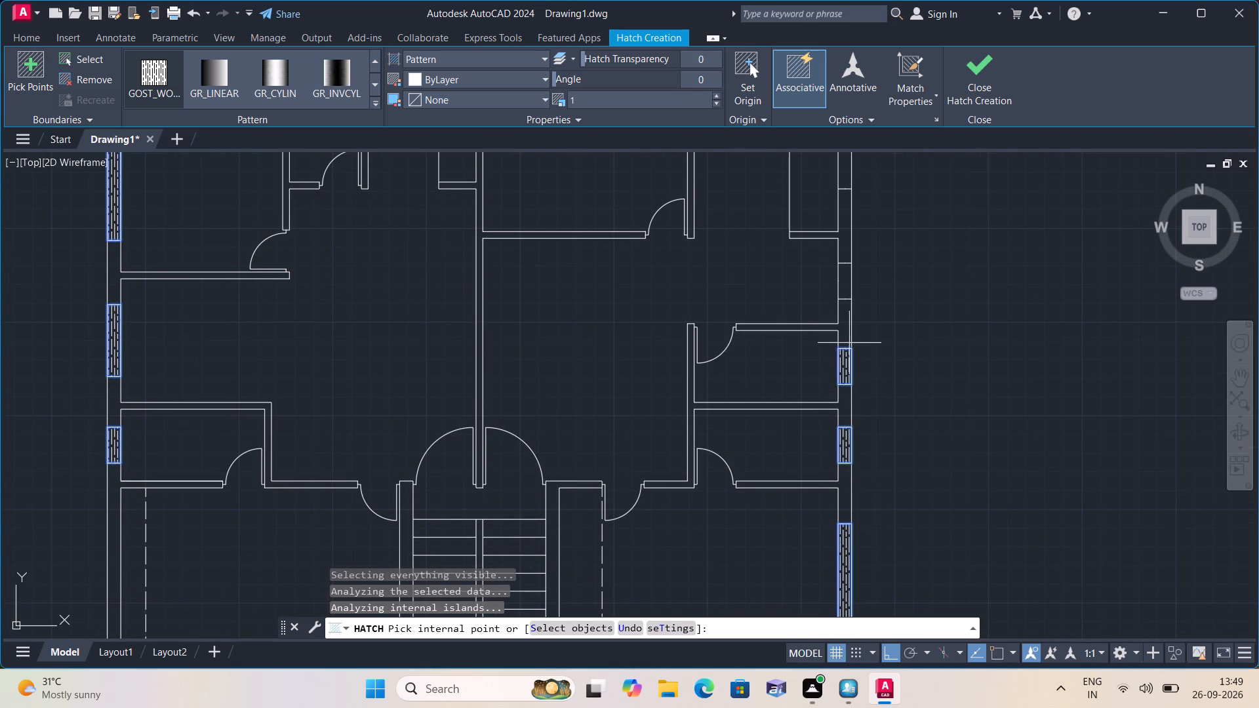
click(847, 289)
middle_drag(847, 289, 873, 485)
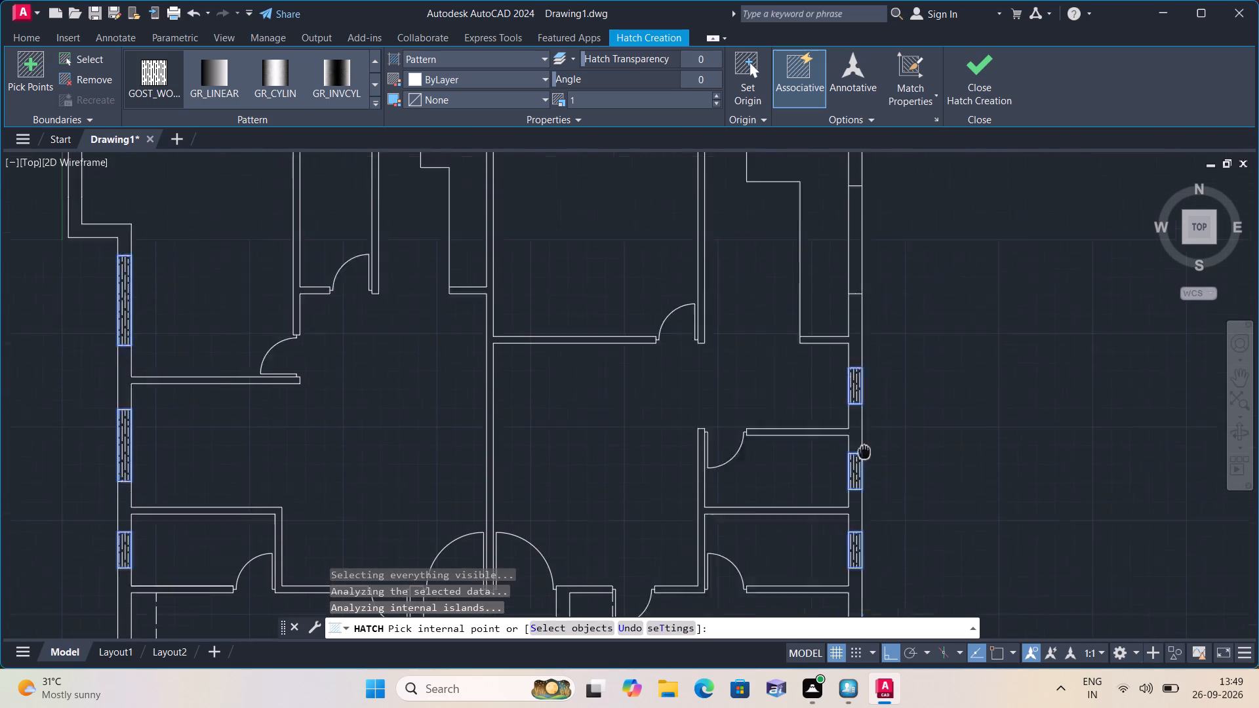
middle_drag(873, 485, 875, 488)
click(873, 345)
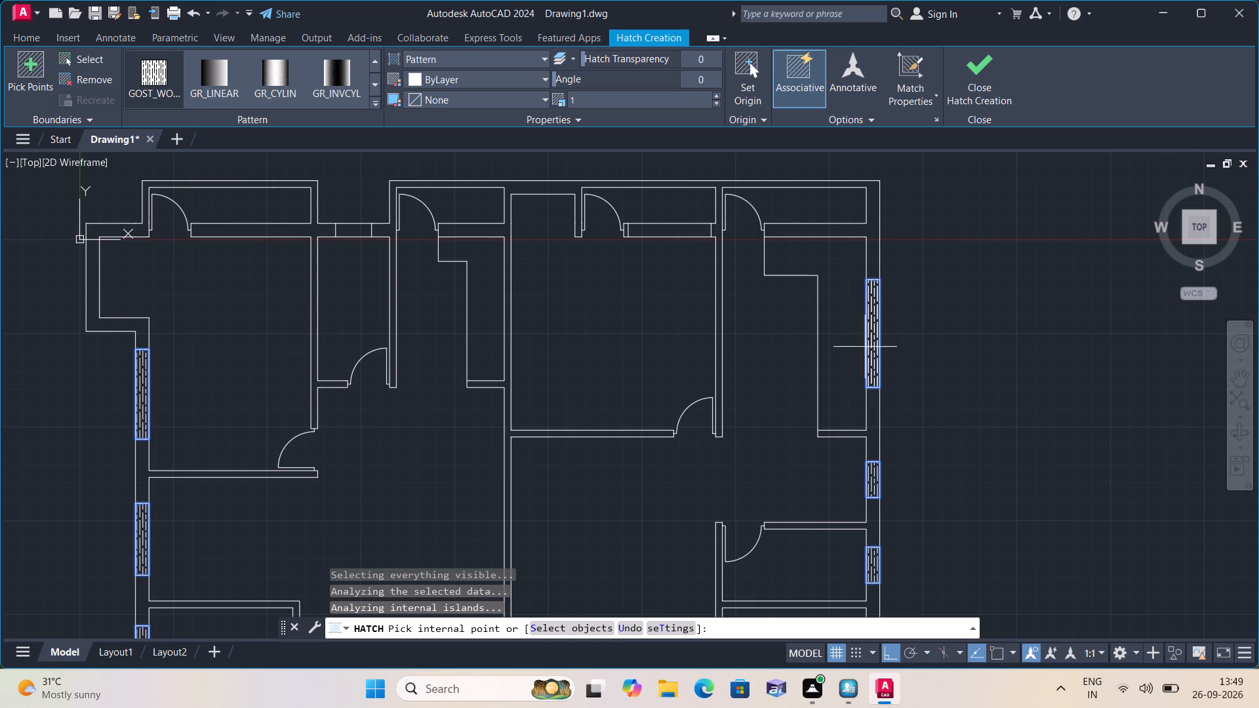
Hatch the two openings in the top walls, one beside a balcony door and one between the upper-left balconies, and finish the hatch.
click(647, 227)
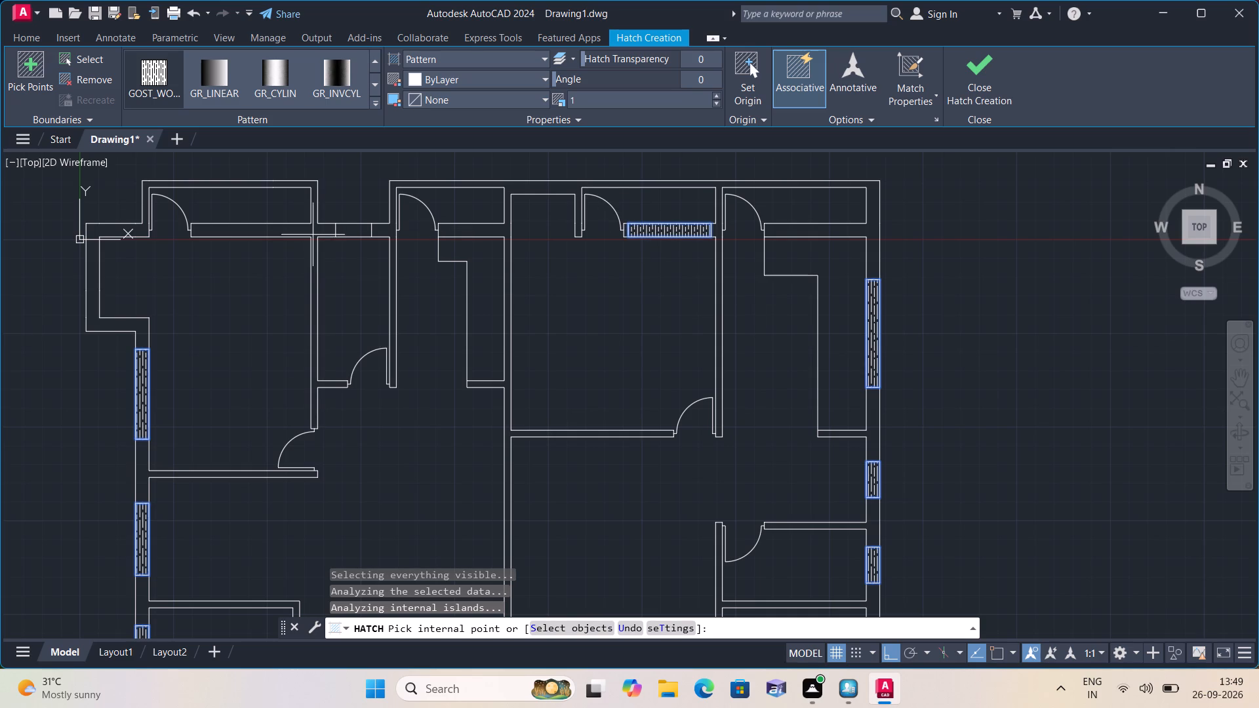
click(338, 227)
scroll(338, 227, down, 1)
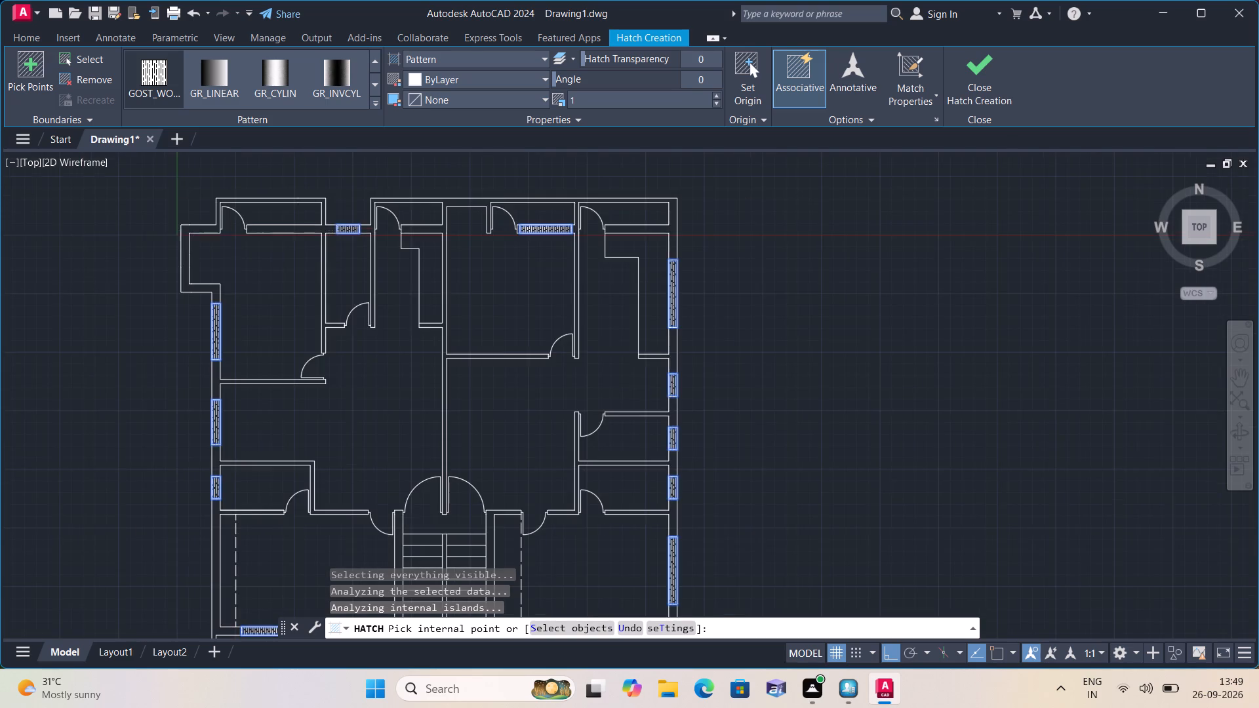
scroll(338, 227, down, 1)
key(Escape)
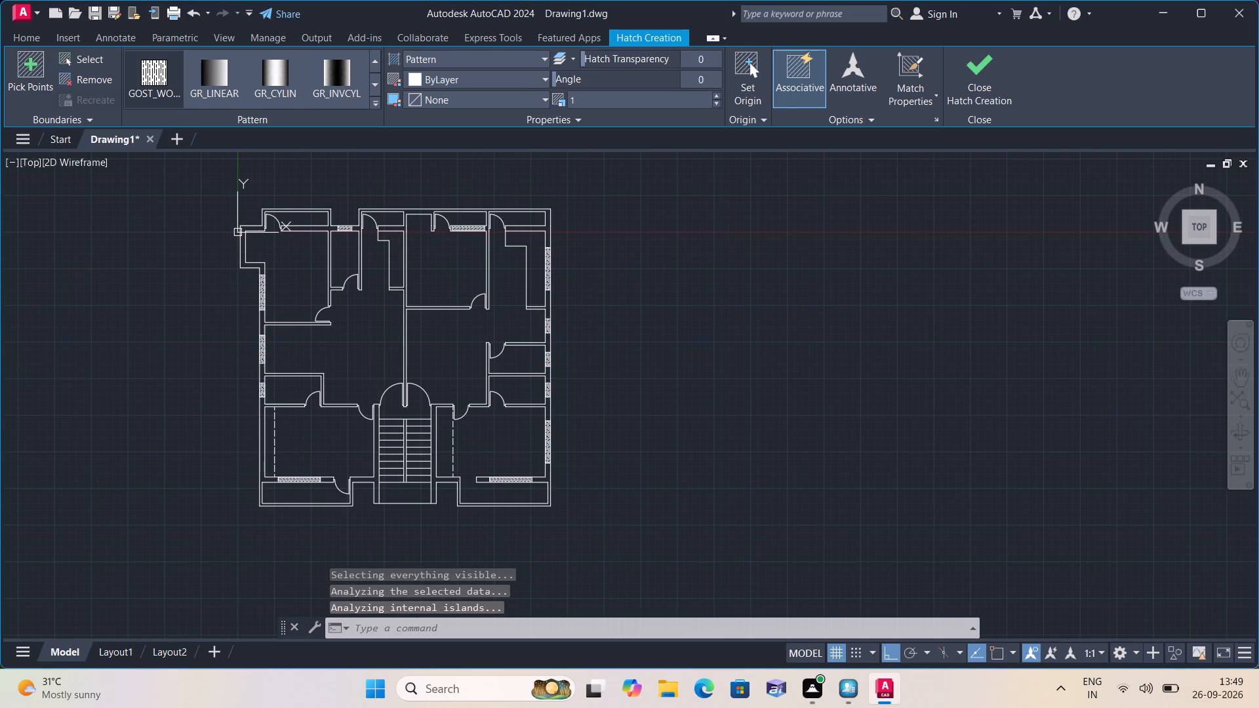
Examine the whole floor plan and its hatched window openings.
scroll(523, 259, down, 2)
scroll(483, 271, up, 1)
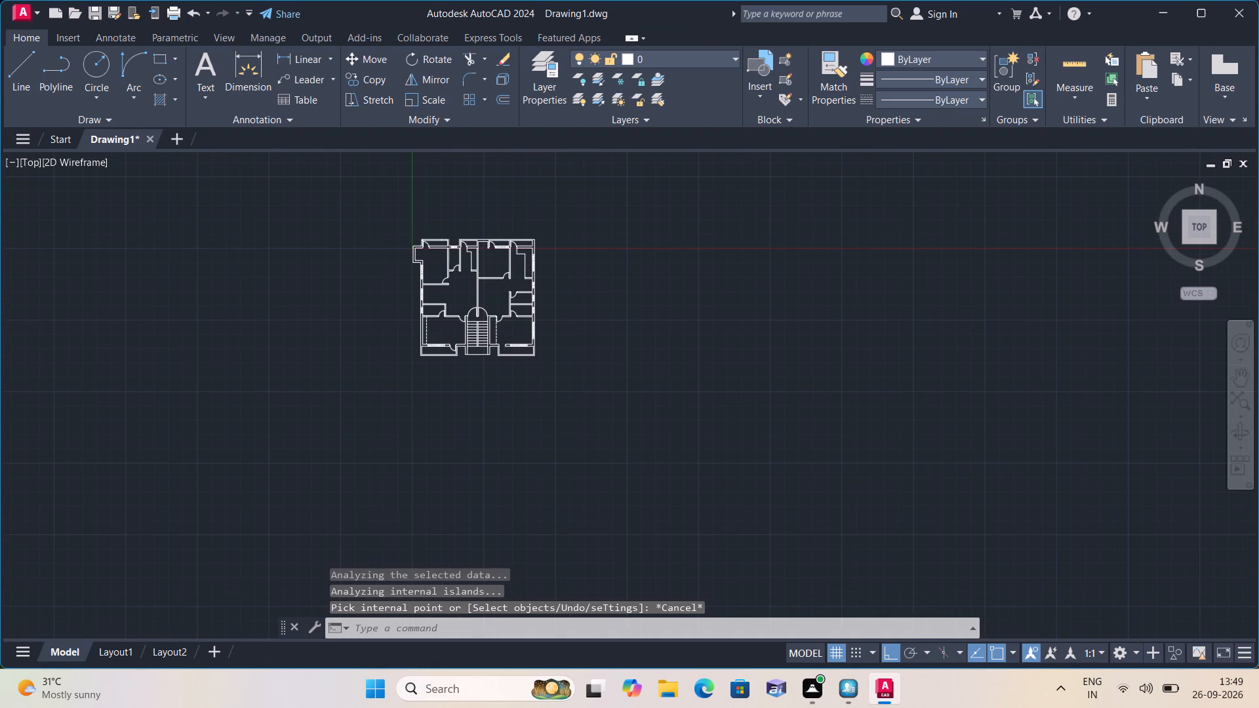
middle_drag(454, 268, 575, 437)
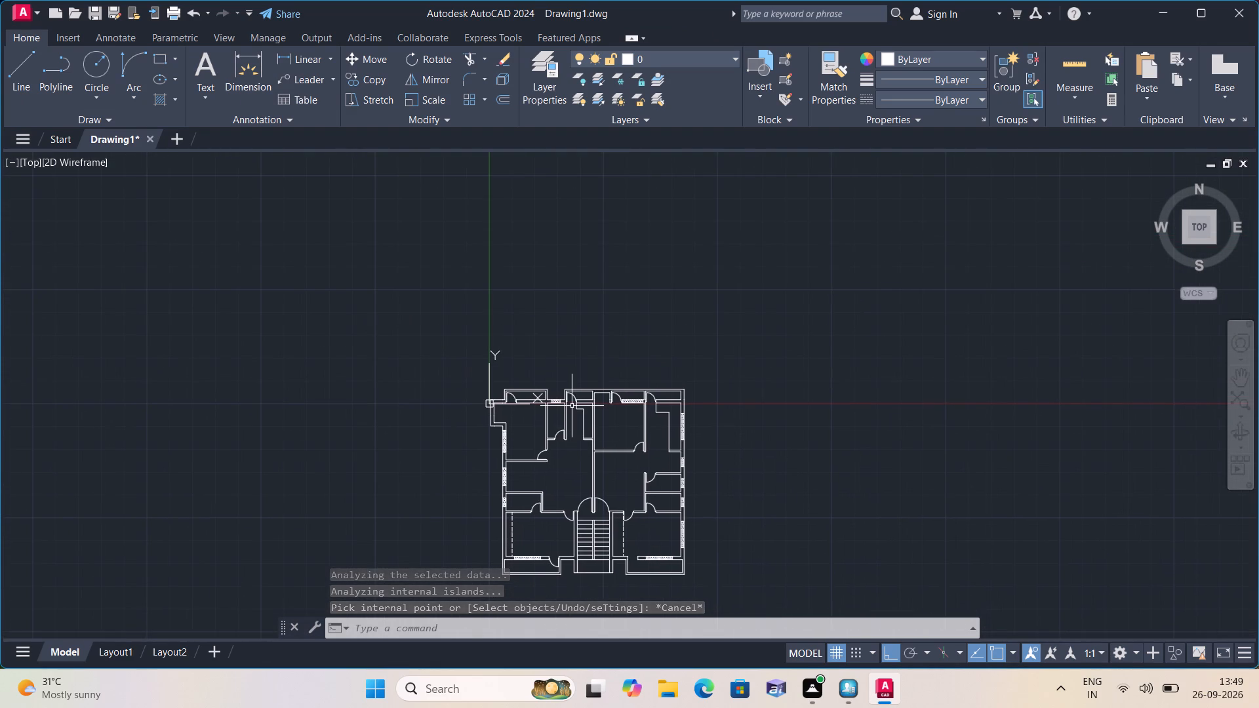
scroll(571, 381, up, 2)
scroll(506, 438, up, 2)
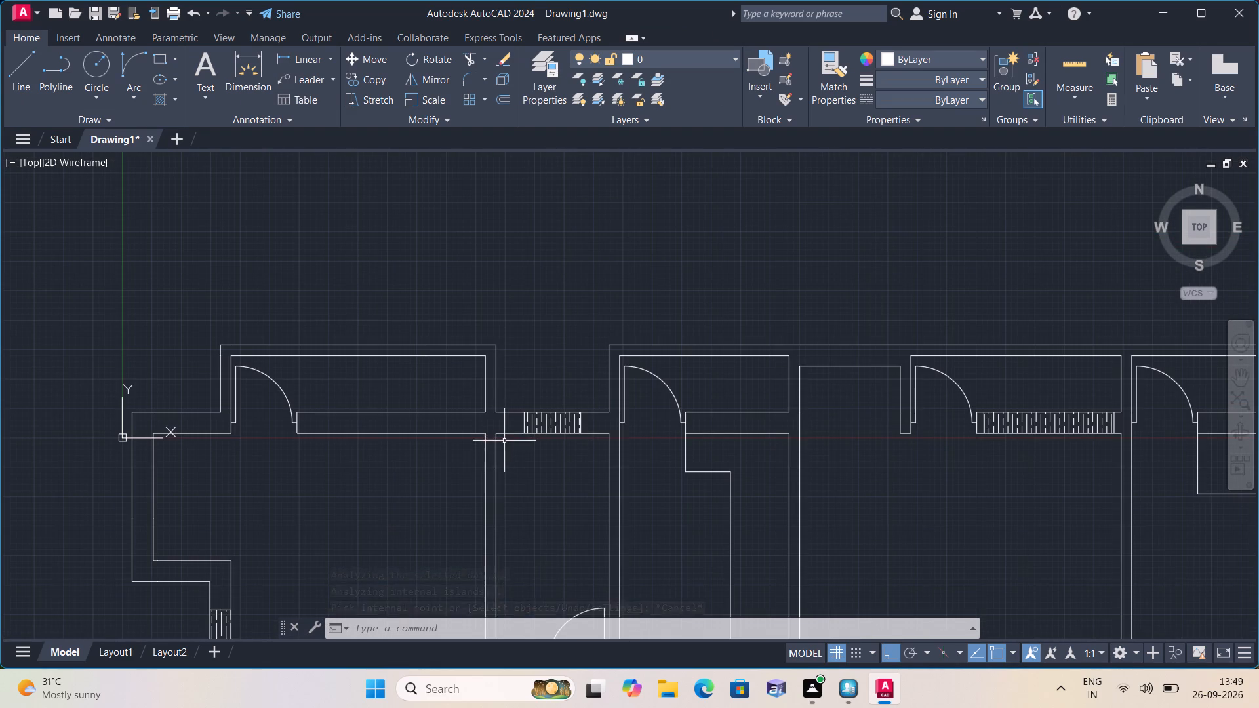
scroll(447, 459, down, 2)
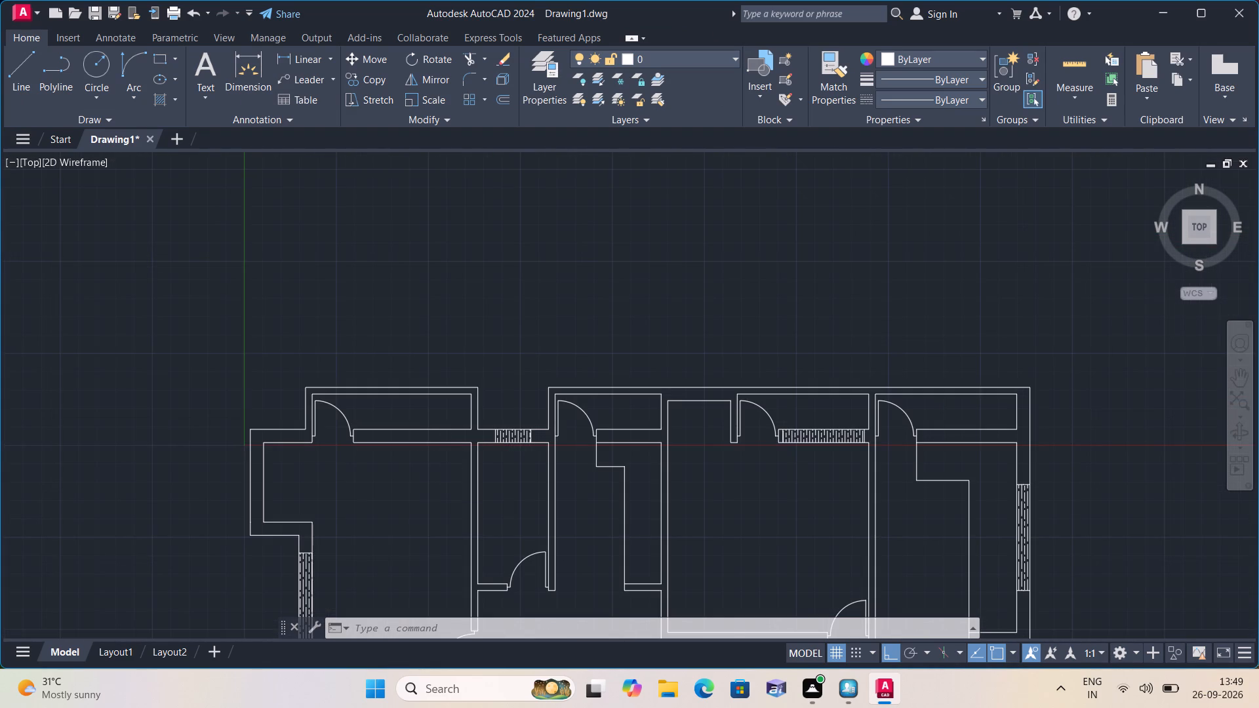
middle_drag(662, 467, 612, 295)
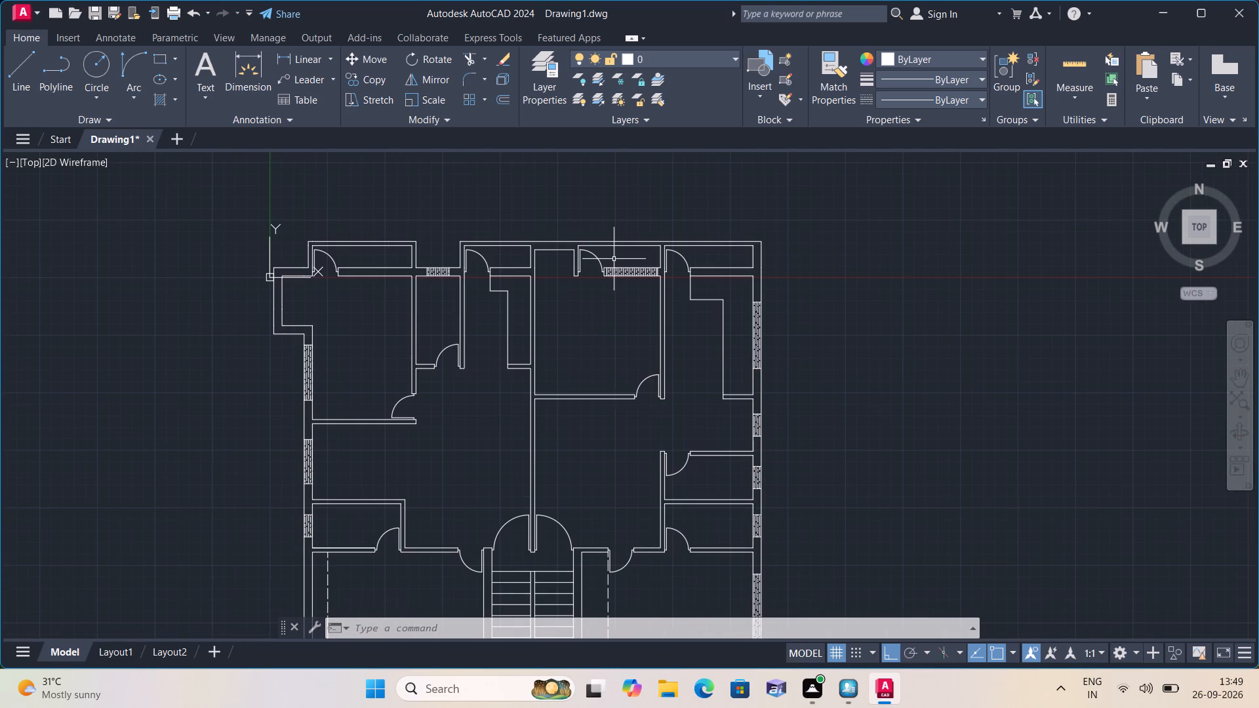
scroll(614, 259, down, 1)
scroll(708, 337, up, 1)
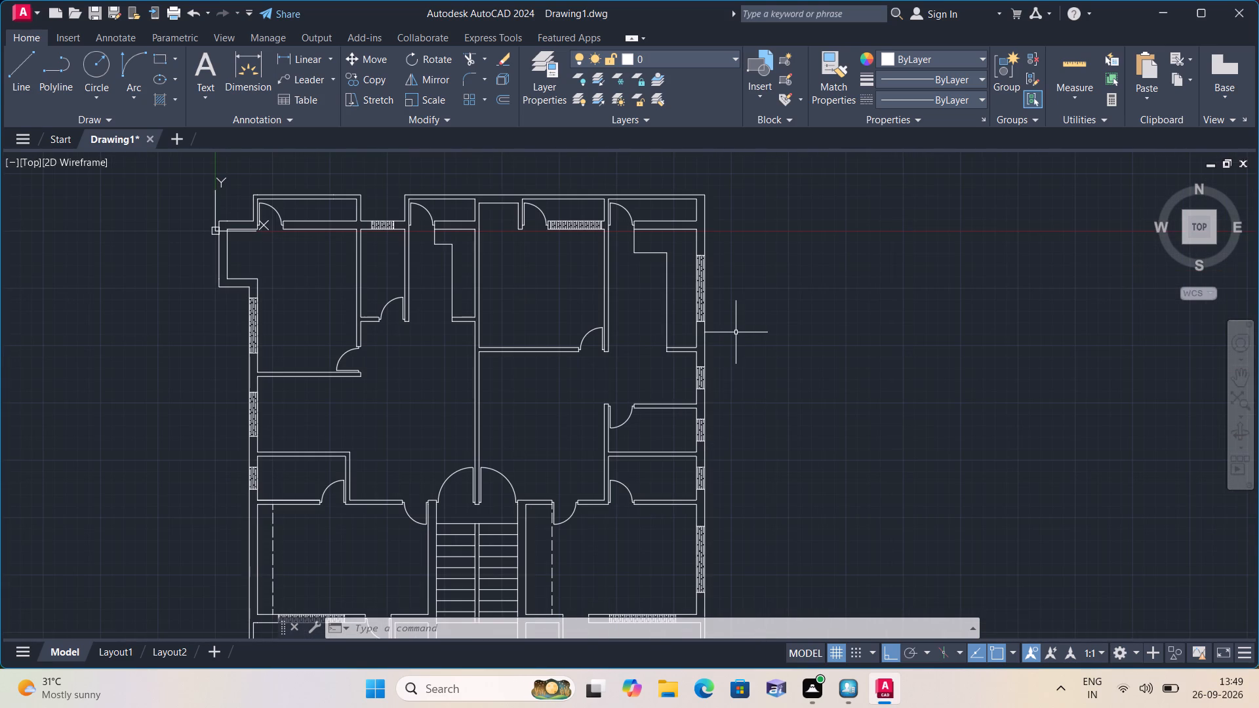
middle_drag(736, 332, 748, 242)
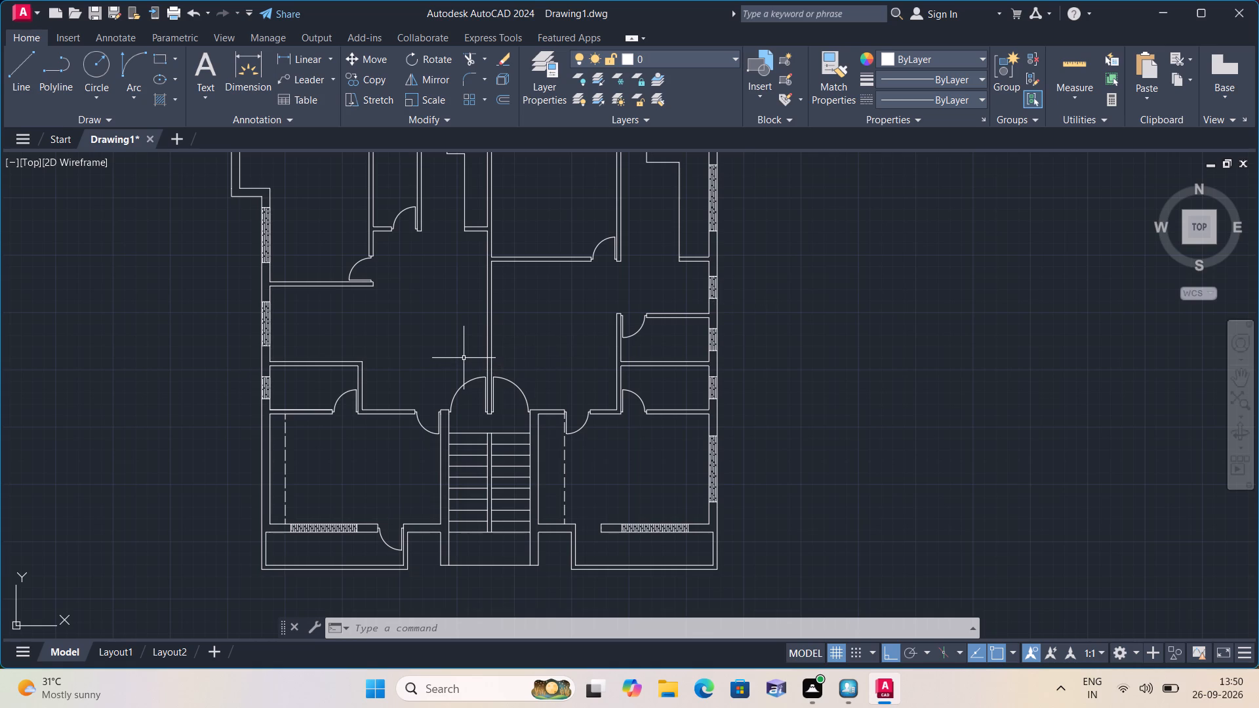
middle_drag(444, 341, 534, 458)
scroll(497, 418, down, 1)
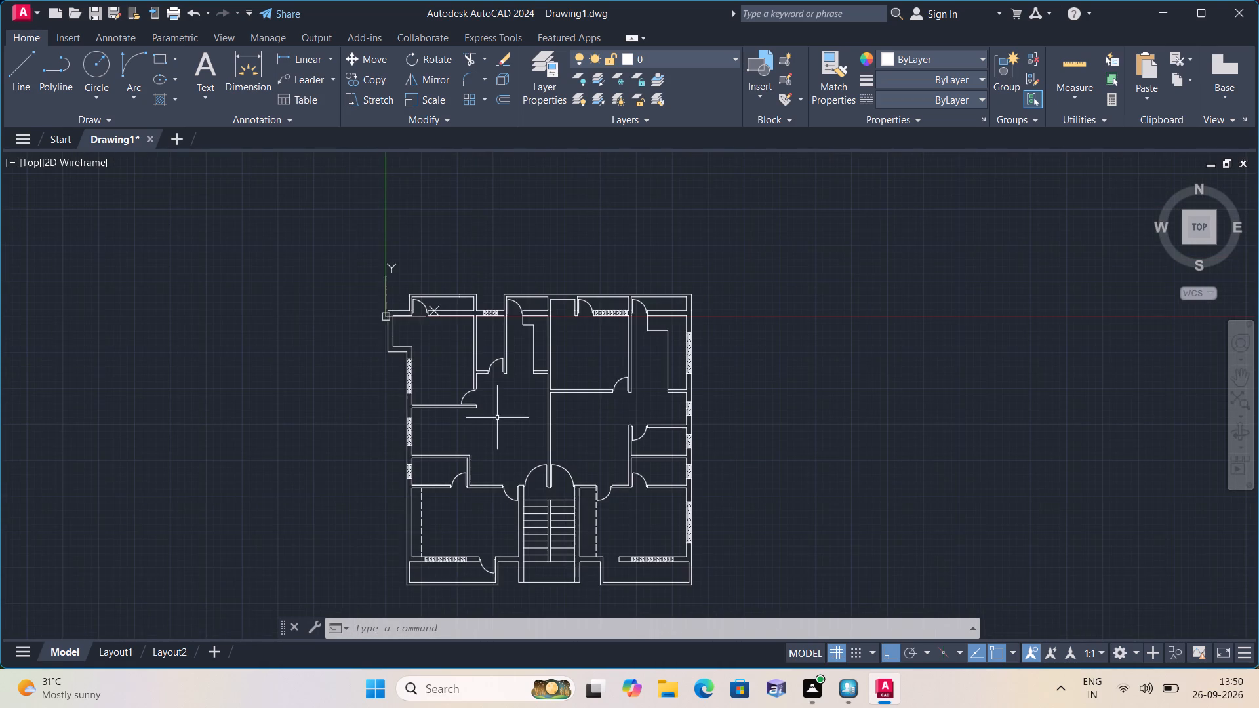
scroll(497, 418, down, 1)
scroll(477, 382, up, 2)
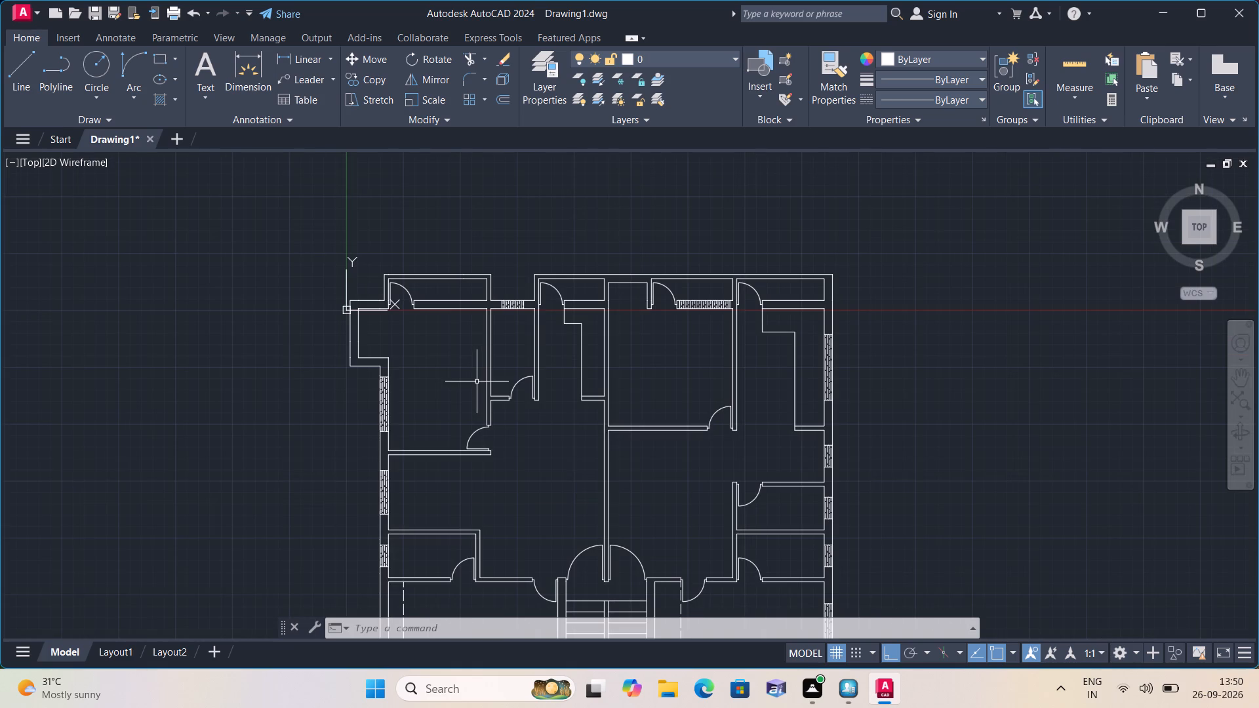
scroll(477, 382, down, 1)
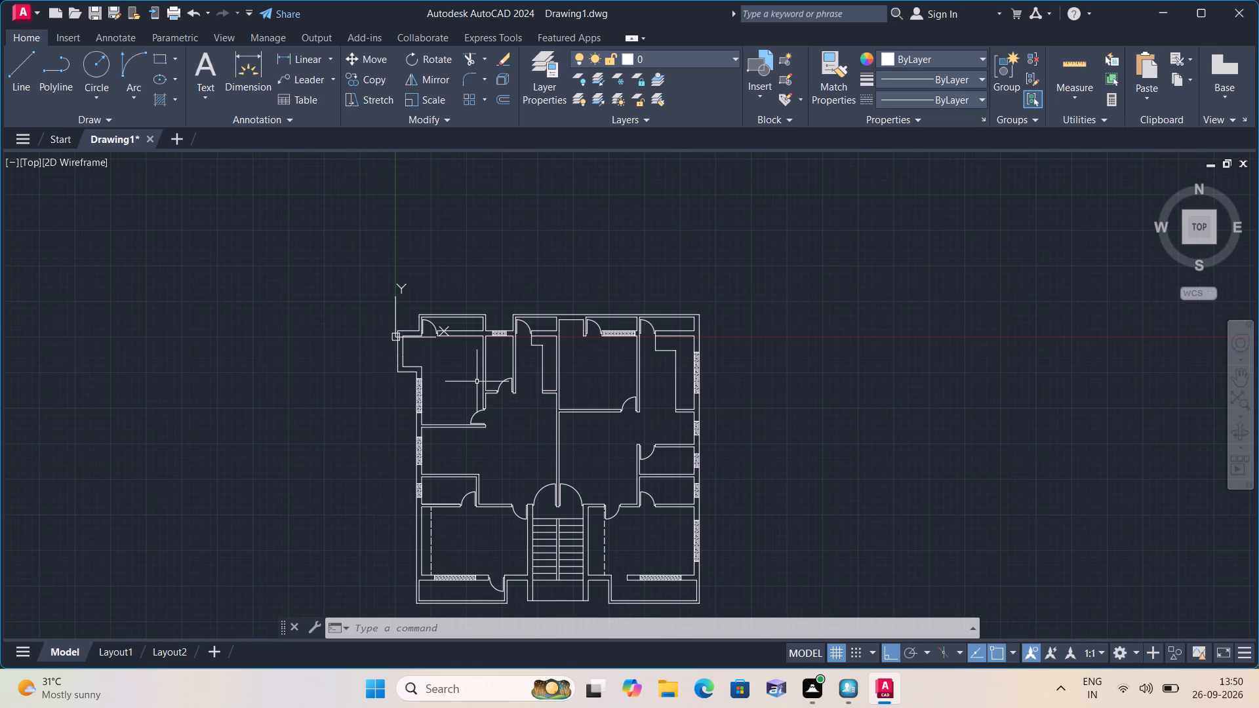
scroll(496, 380, up, 1)
scroll(496, 380, down, 1)
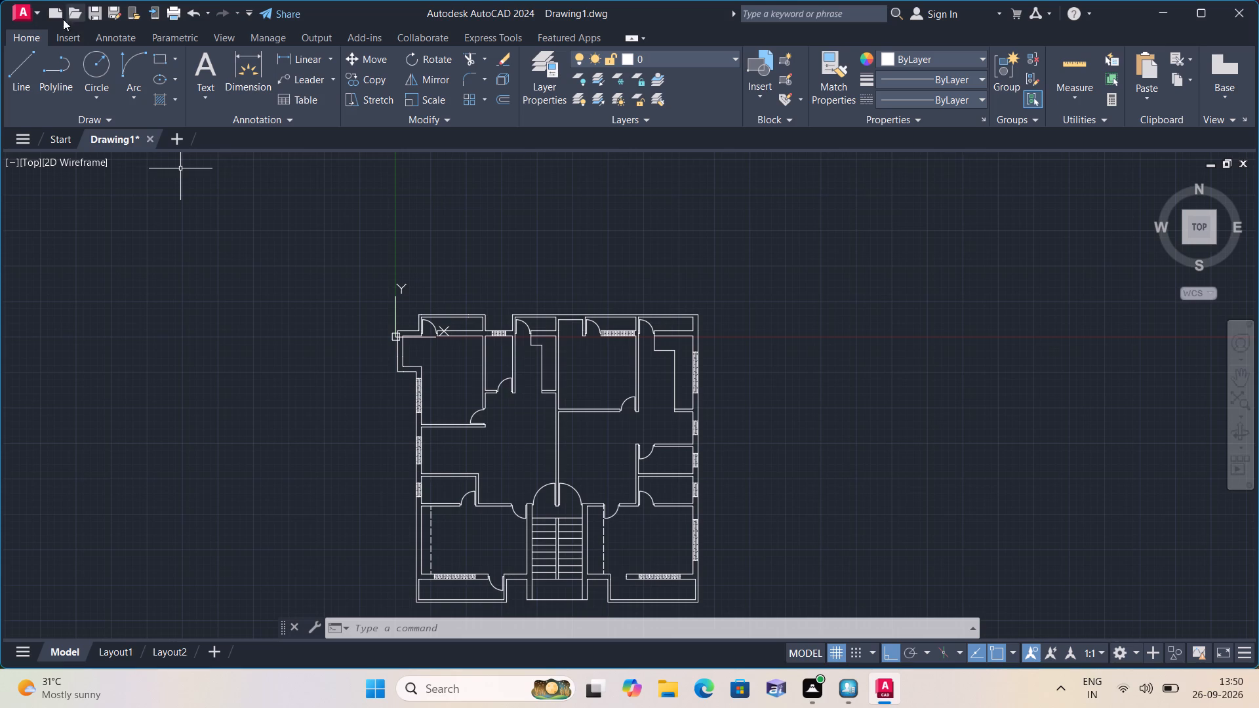
Open the recent drawing cooktop_2.dwg.
click(25, 12)
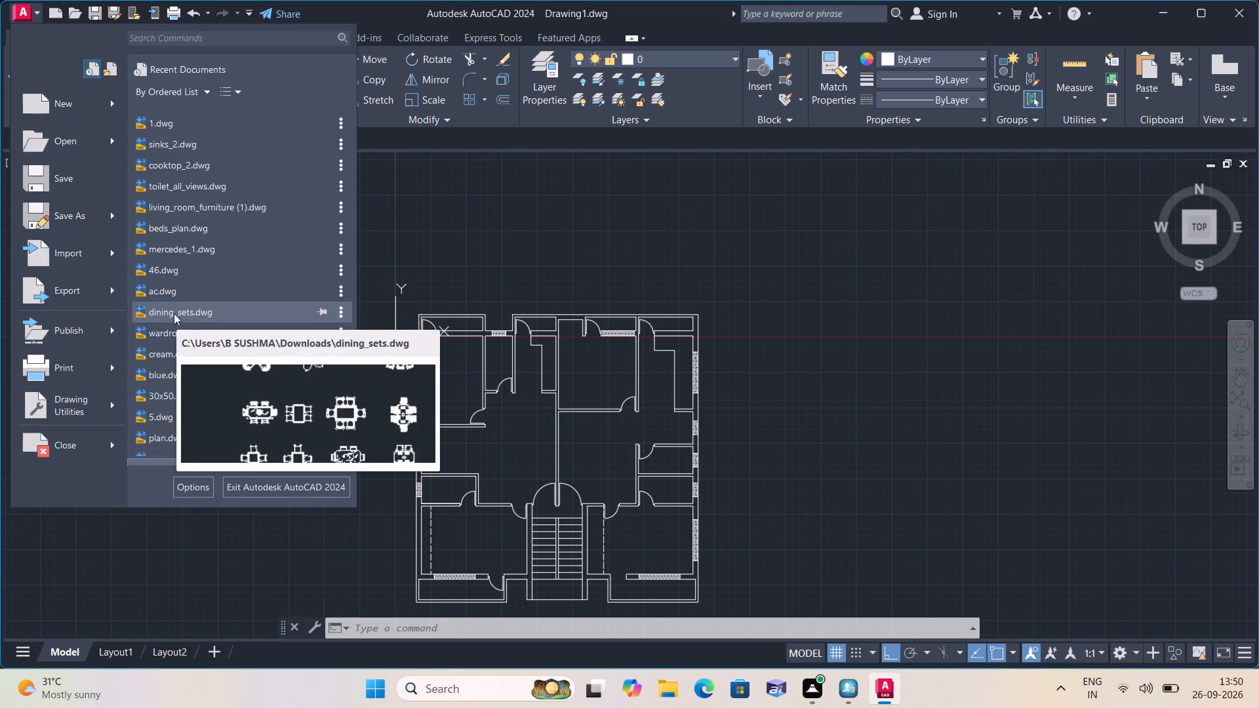
click(218, 174)
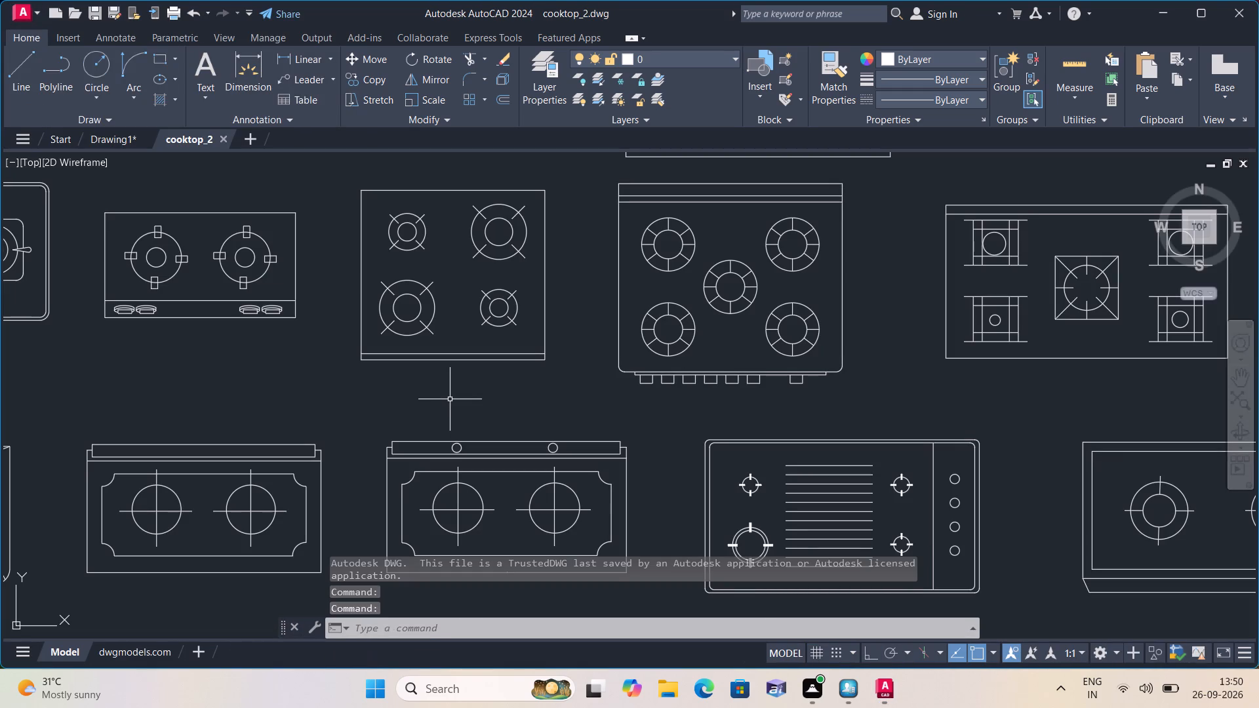
Copy the plain rectangular two-burner cooktop with two round knobs on its front strip from the cooktop library's third visible row.
scroll(485, 404, down, 2)
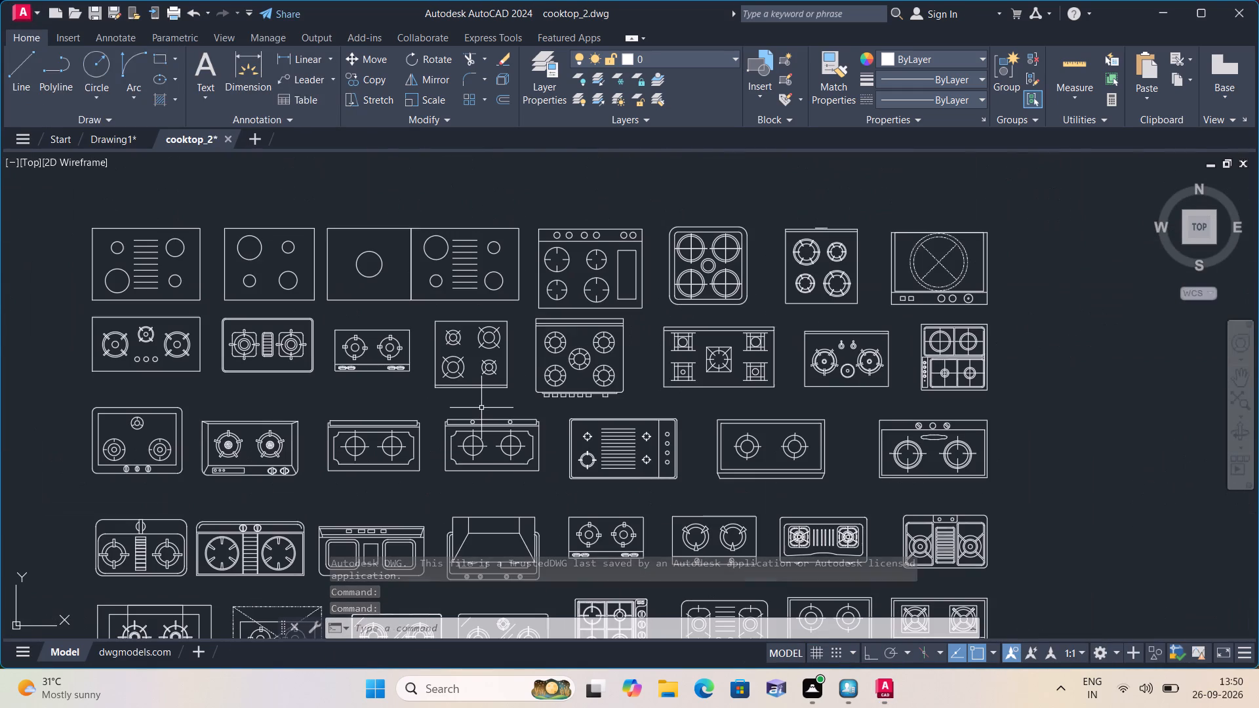
middle_drag(514, 429, 593, 265)
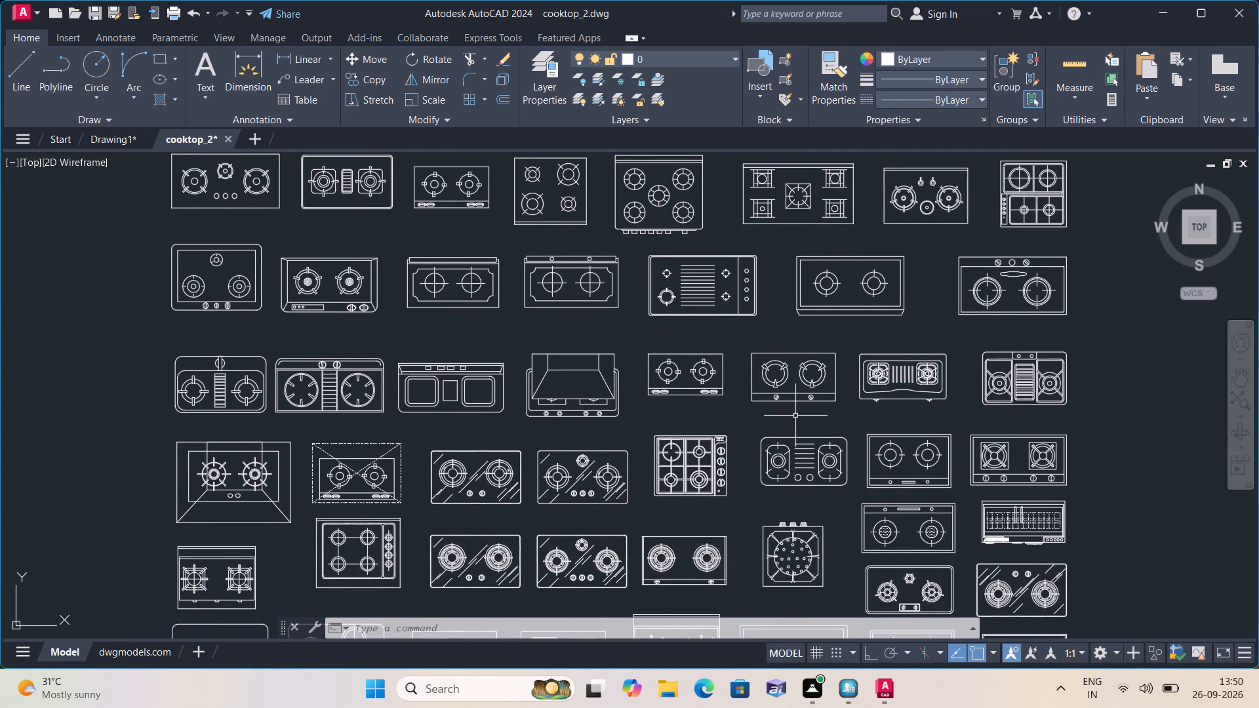
scroll(811, 416, up, 1)
scroll(847, 425, down, 1)
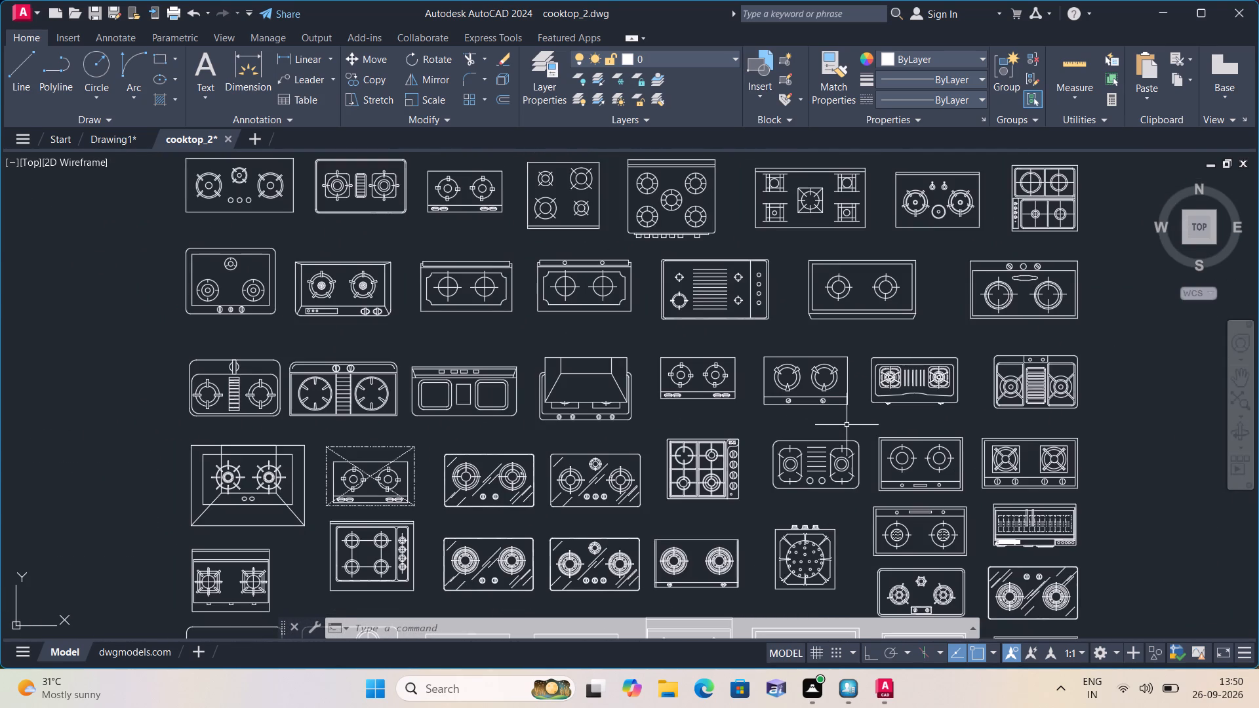
scroll(847, 427, up, 1)
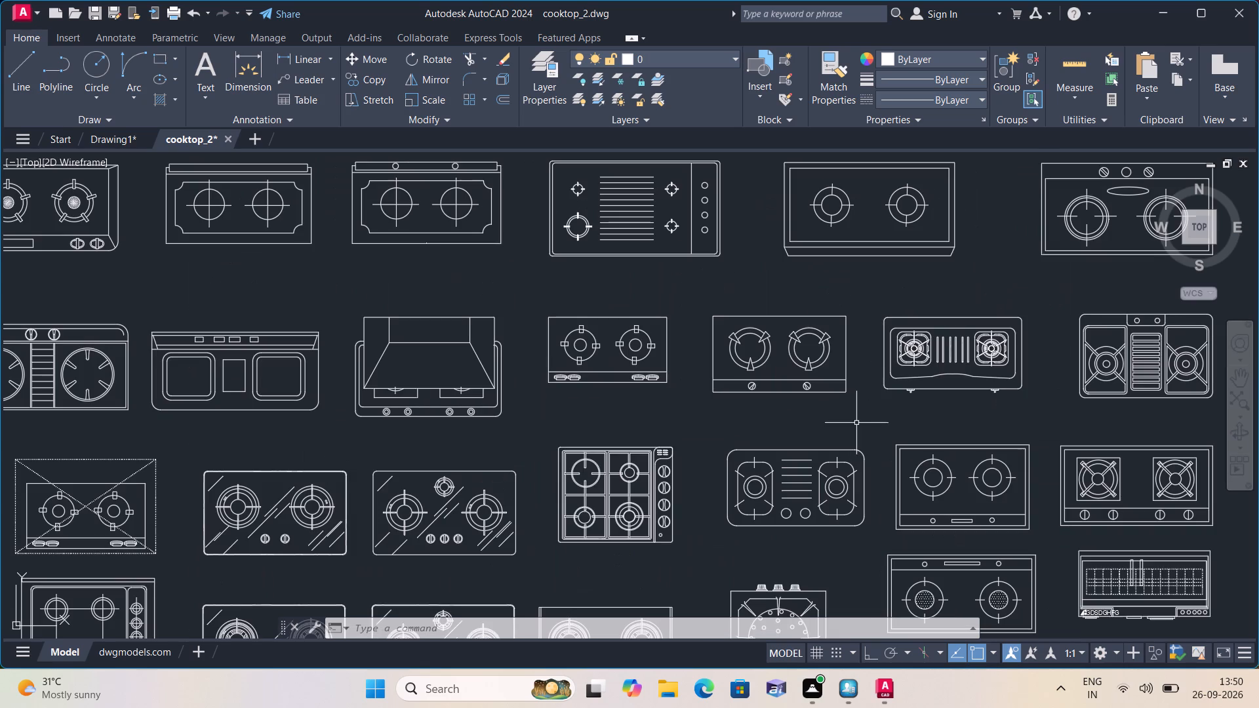
click(872, 423)
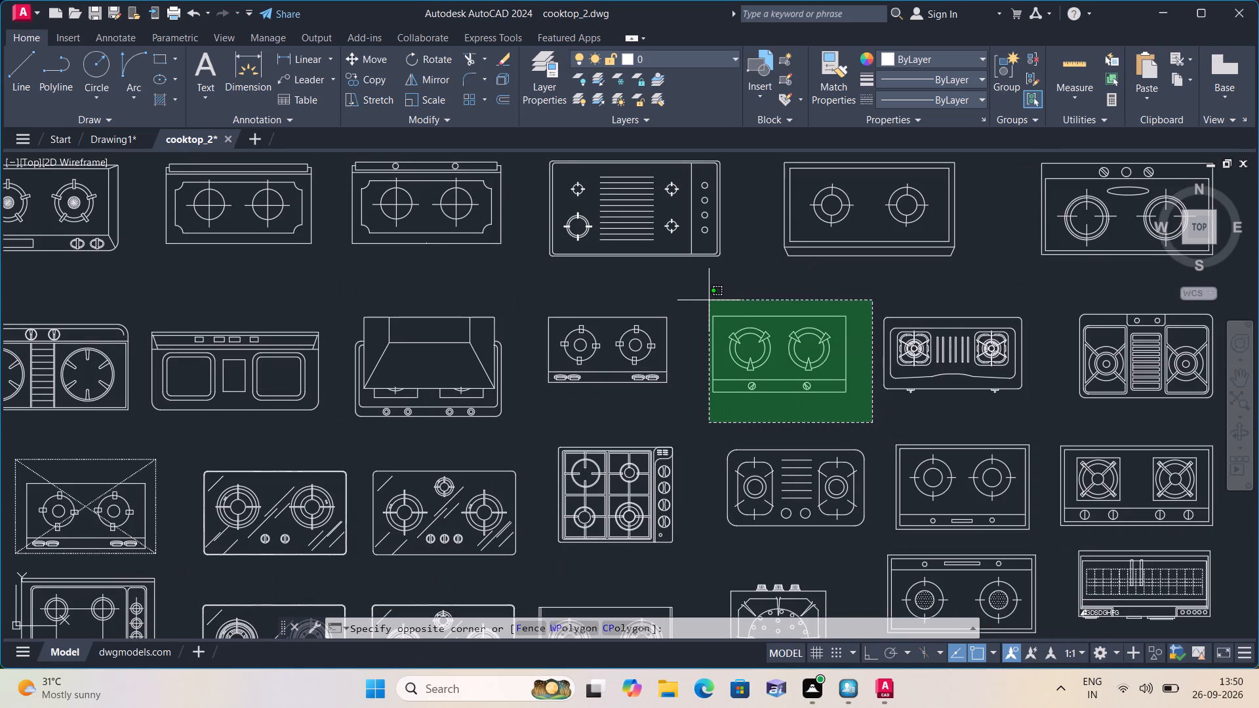
click(709, 300)
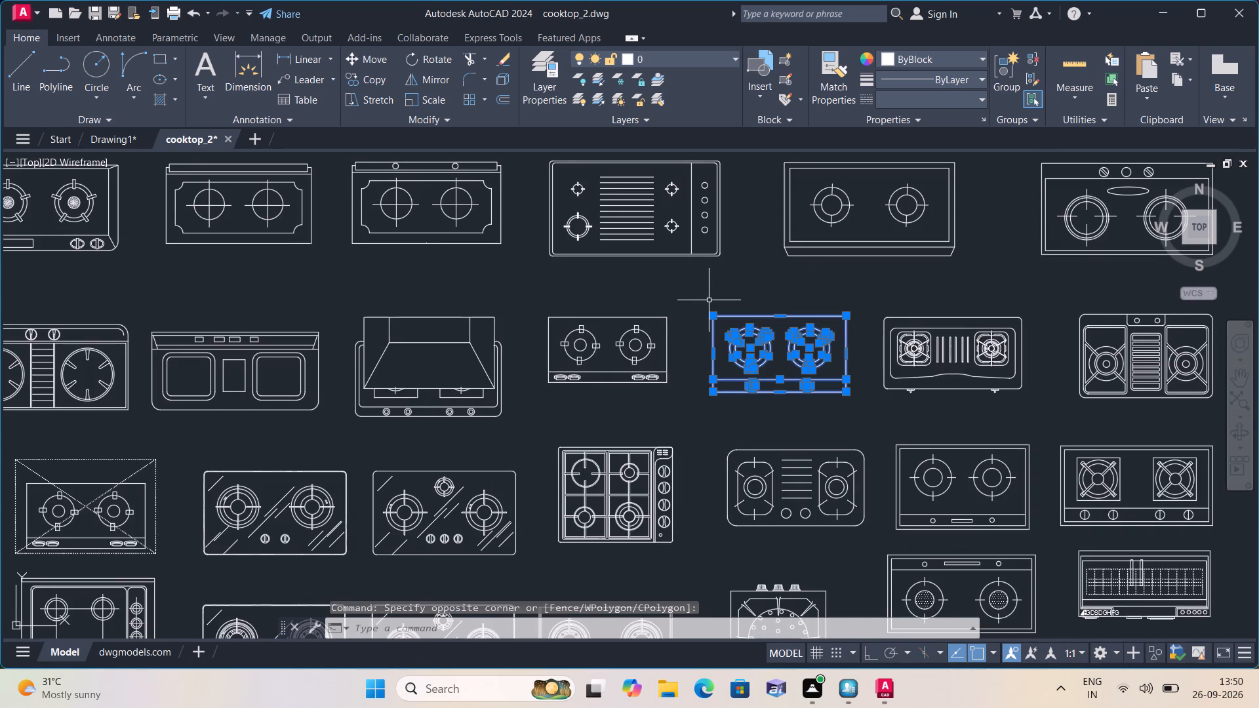
key(ctrl+c)
Paste the copied cooktop into Drawing1, in the empty space to the right of the floor plan.
click(107, 137)
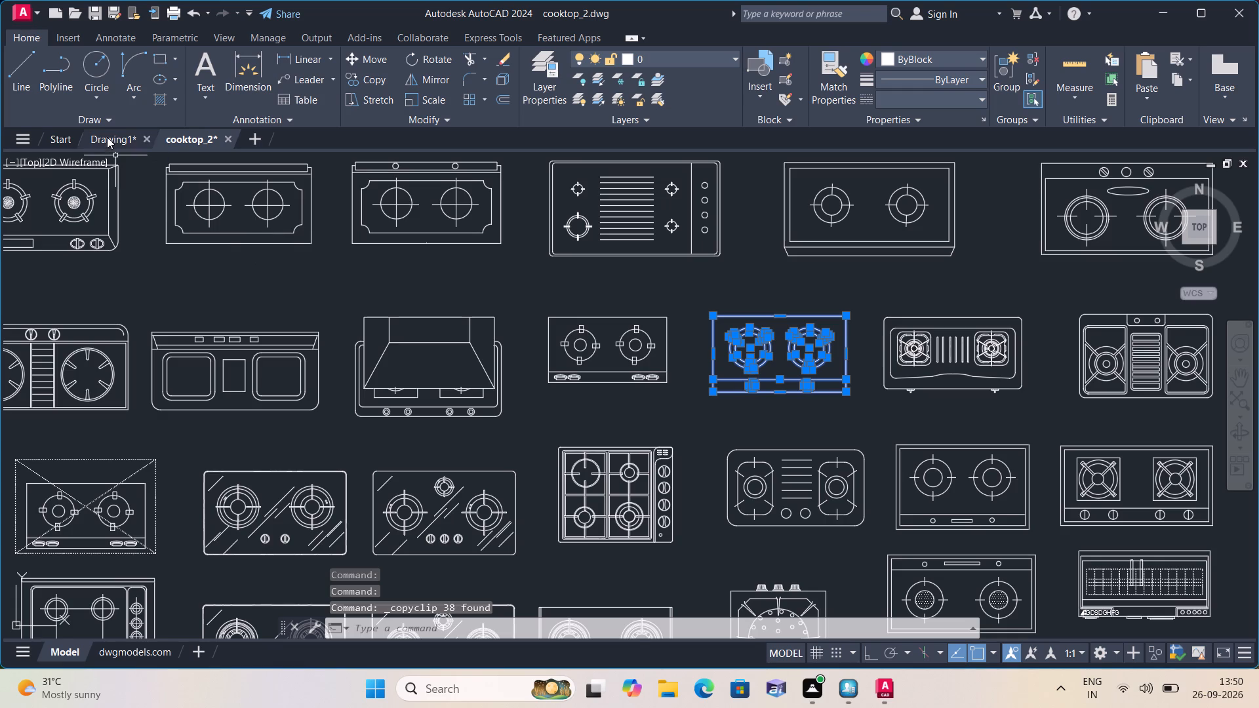
key(ctrl+v)
scroll(322, 319, down, 1)
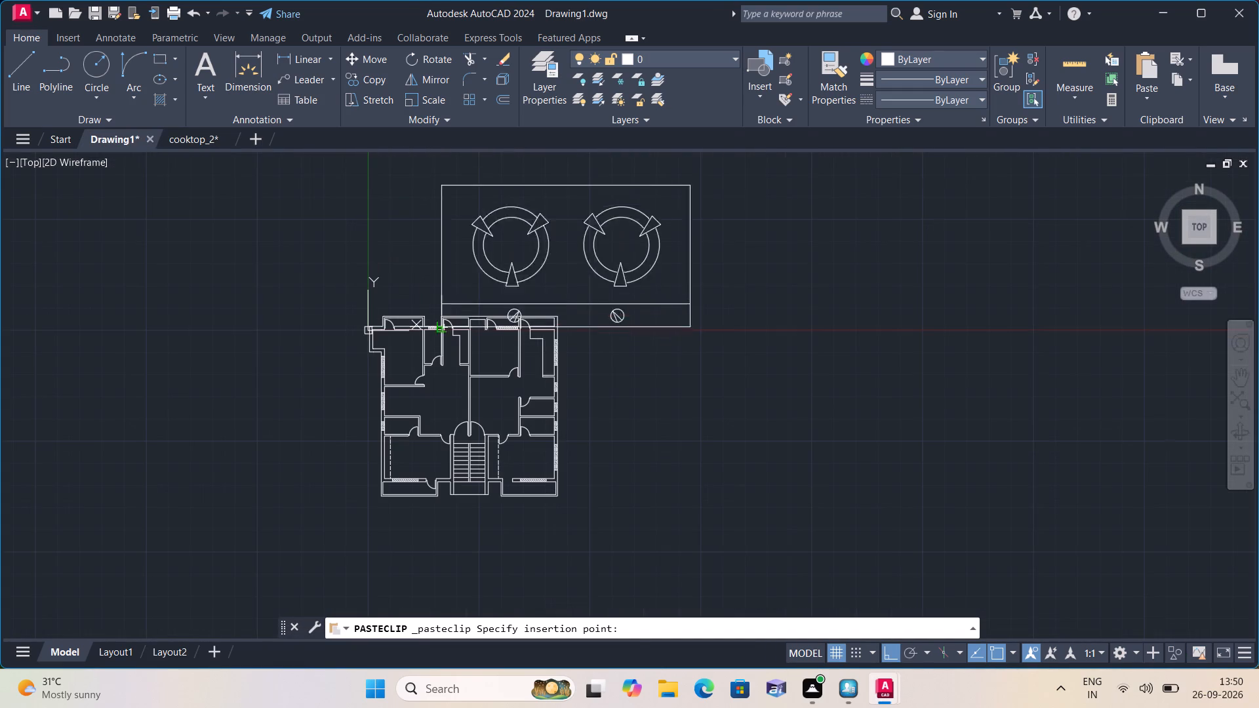
click(629, 365)
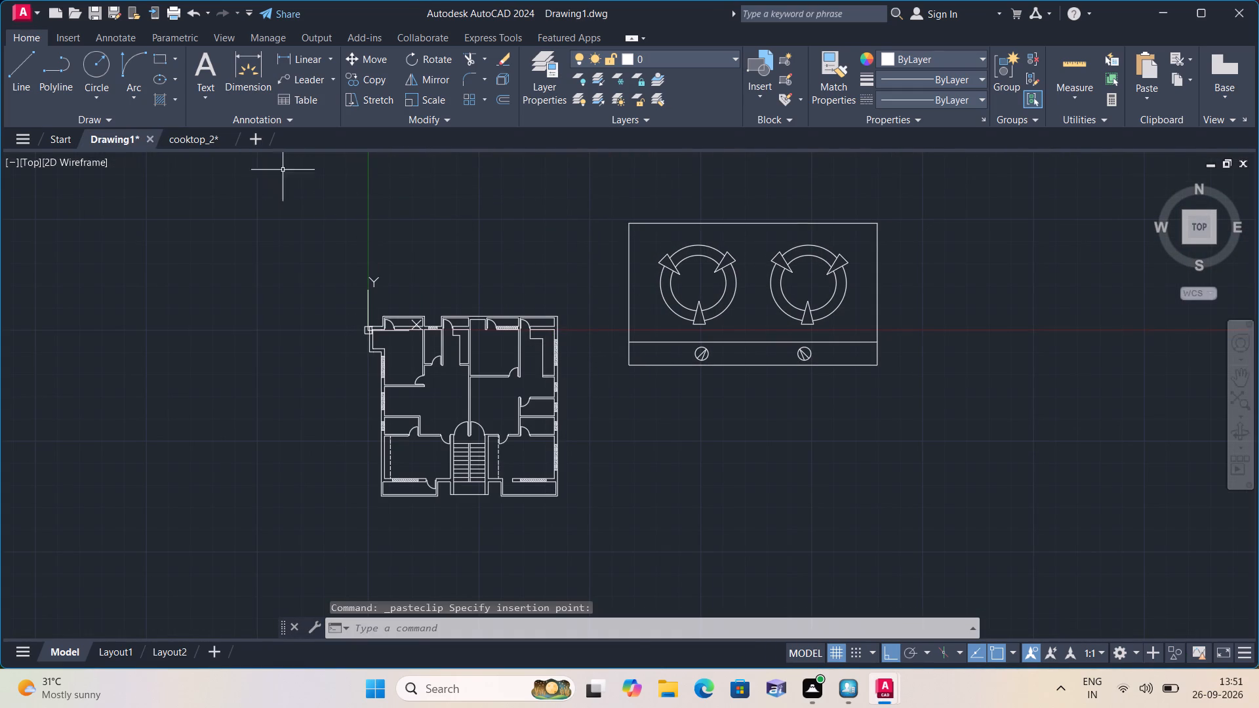
Rotate the pasted two-burner cooktop by 270° so its knob strip faces the floor plan.
click(600, 199)
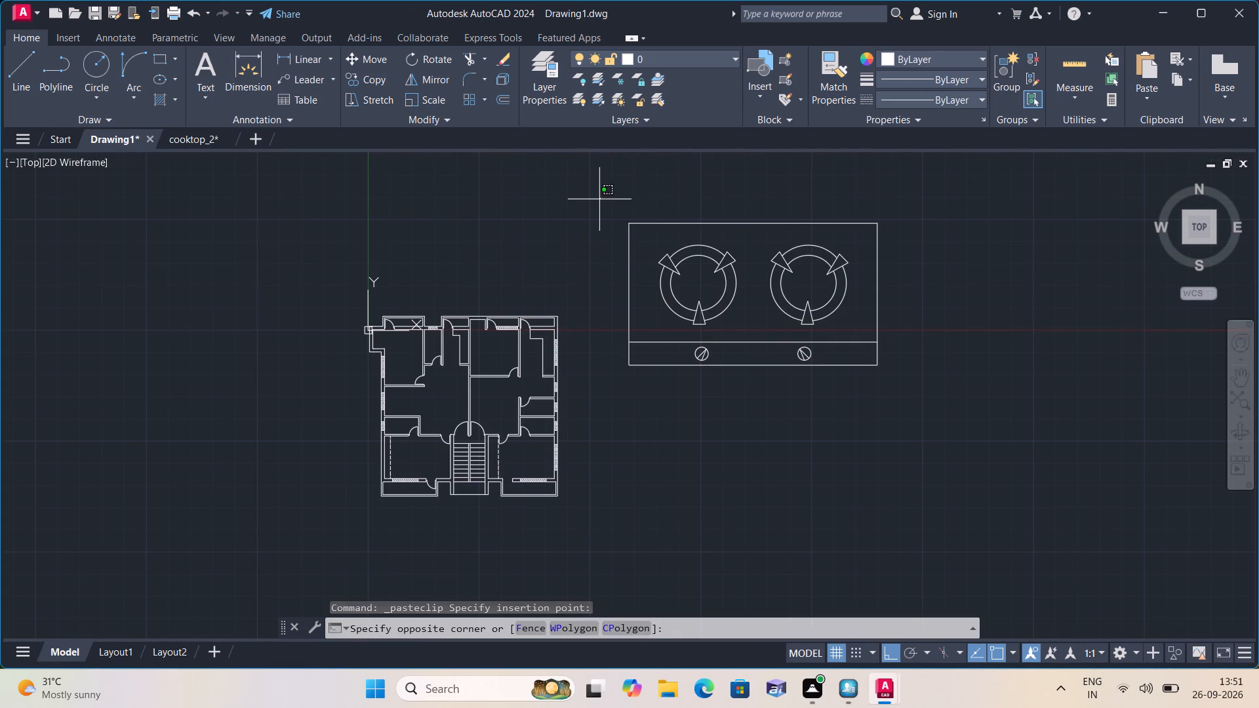
click(974, 413)
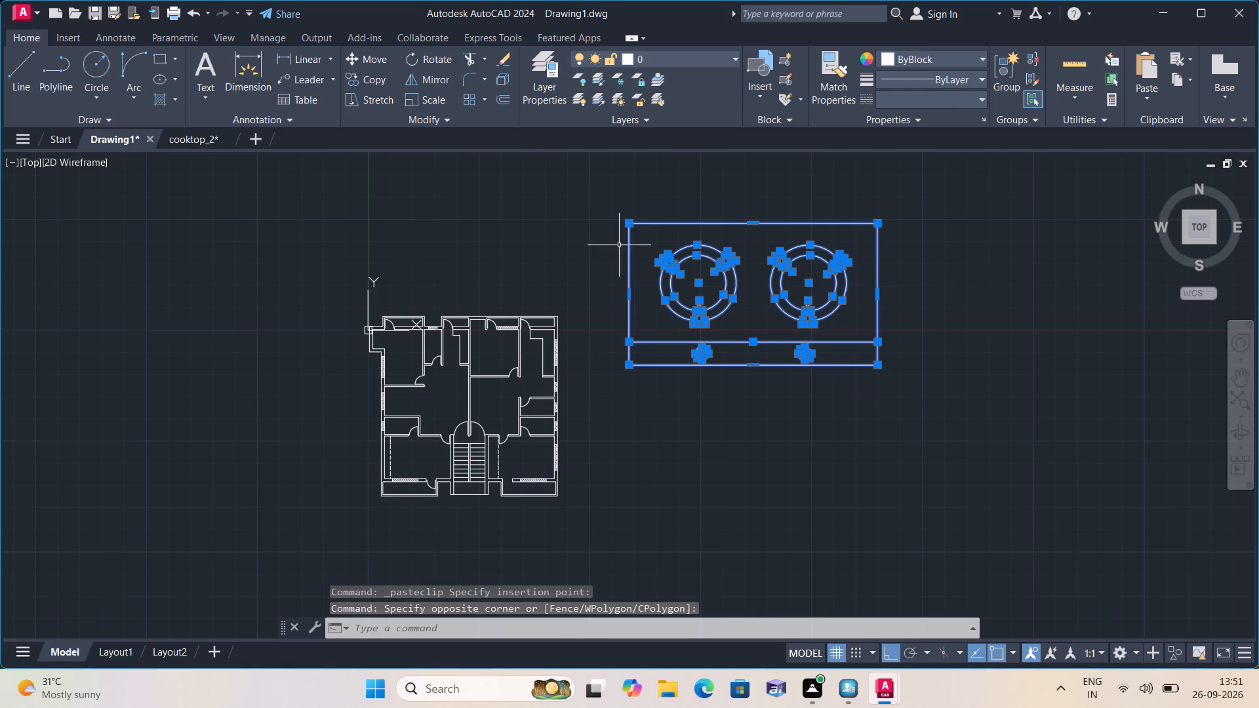
click(436, 64)
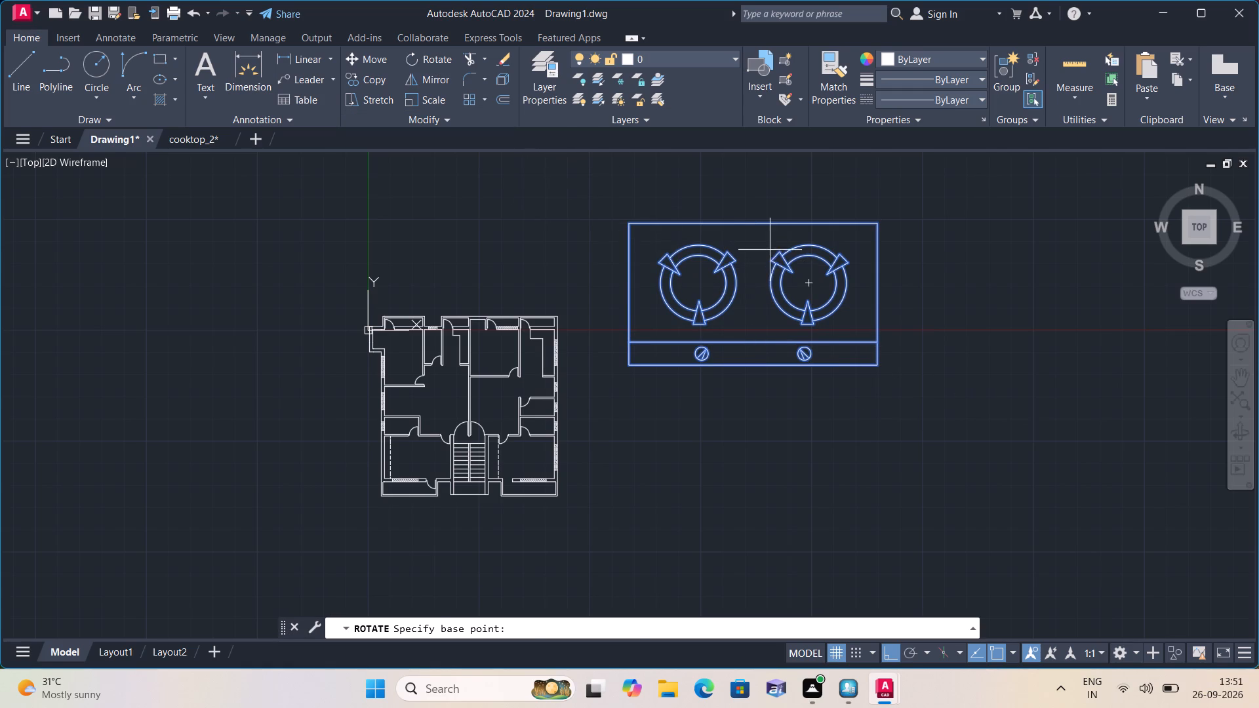
click(767, 229)
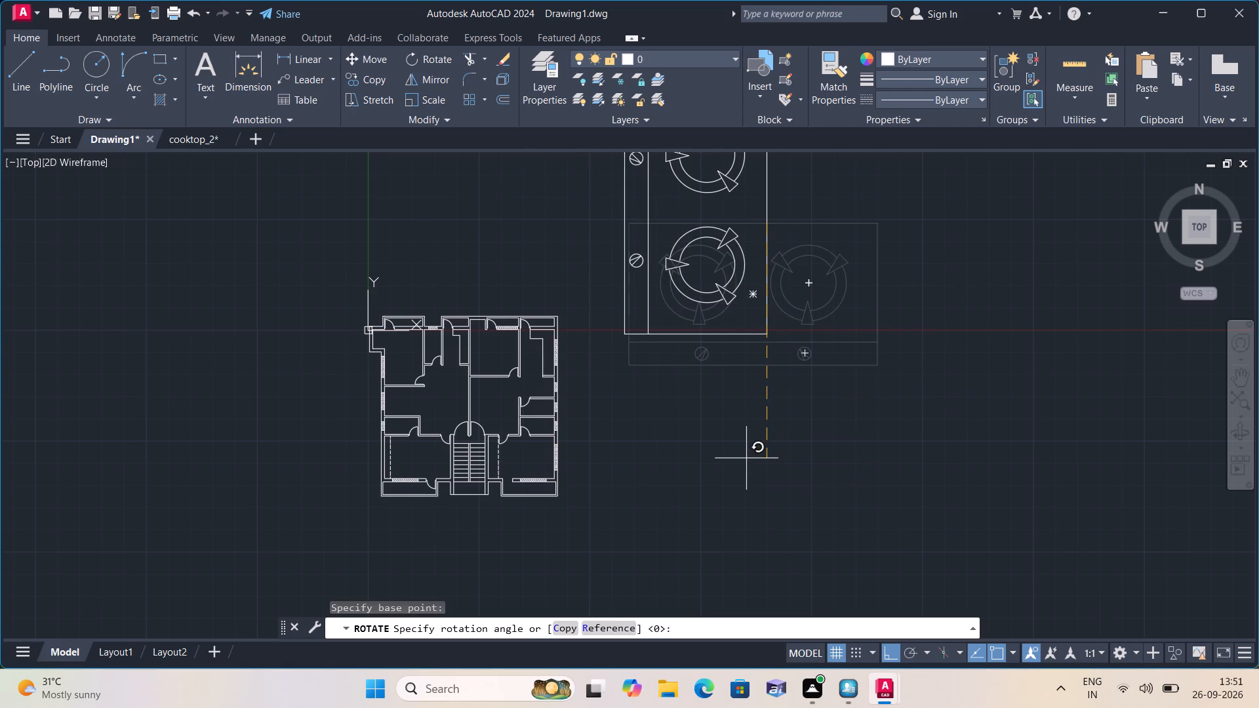
click(746, 458)
Open the recent drawing sinks_2.dwg.
click(33, 18)
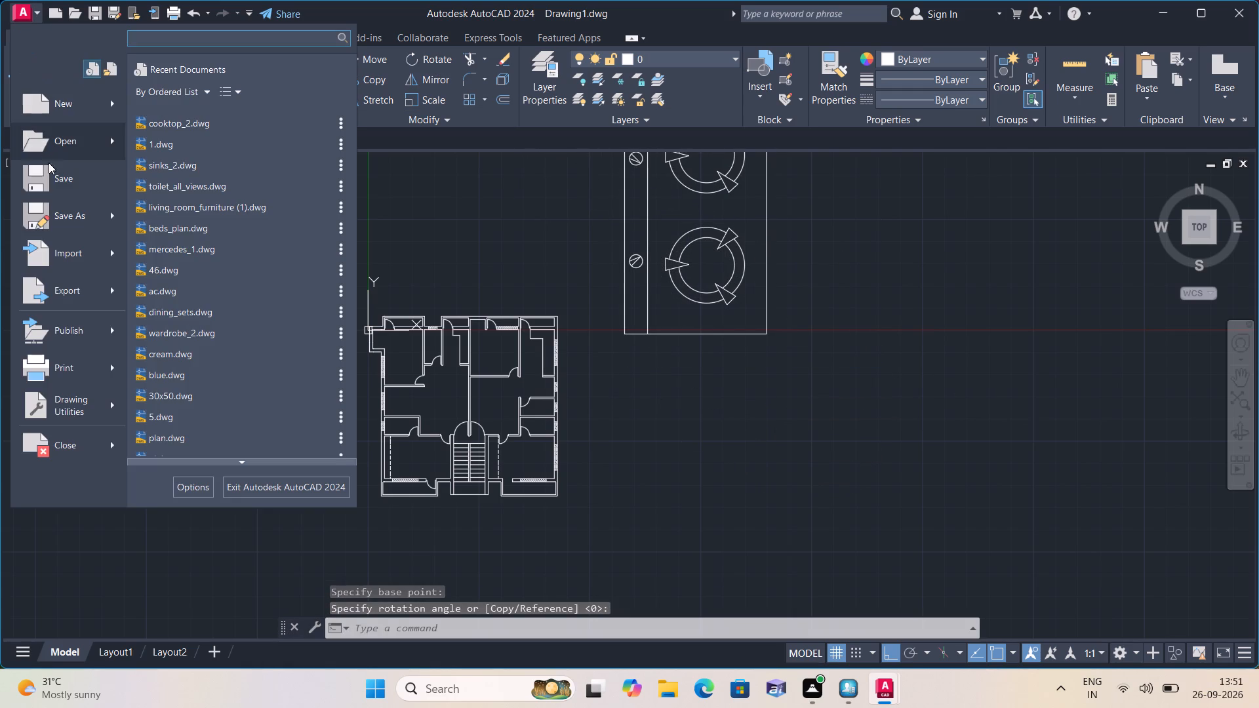
click(165, 162)
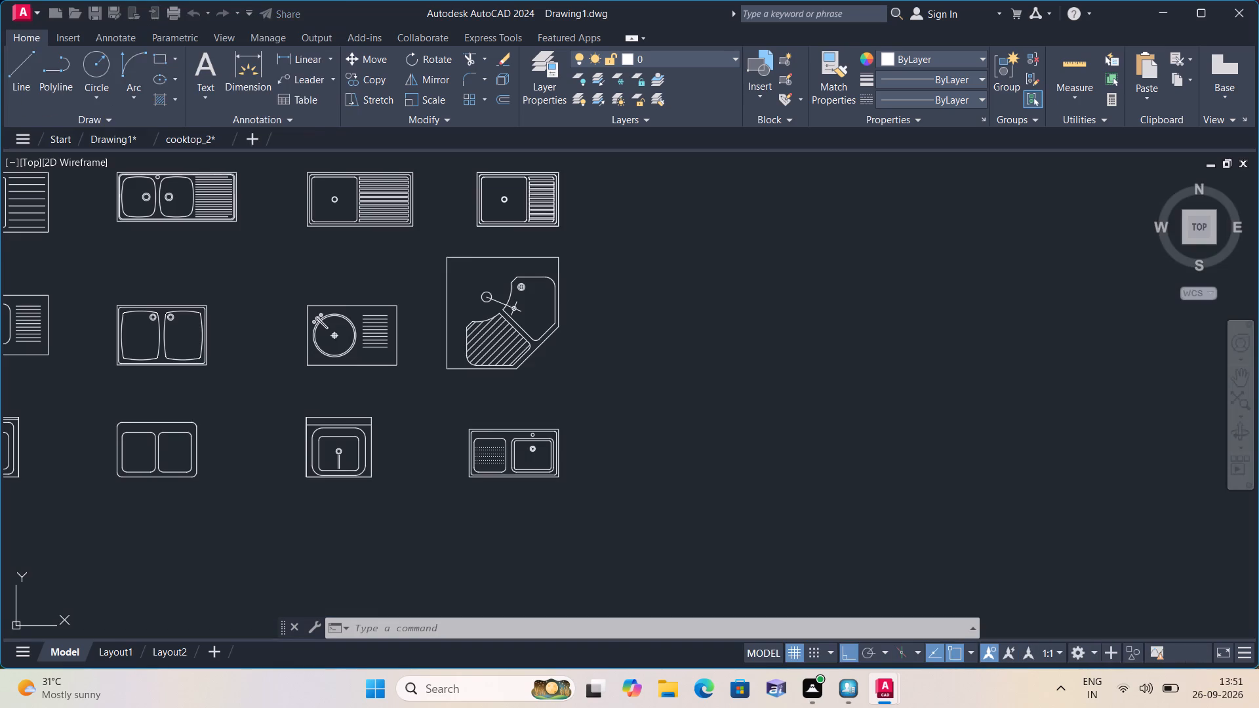
Copy the compact single-bowl sink with a ribbed drainboard, the last one in its row above the corner sink, from the sink library.
middle_drag(551, 250, 577, 316)
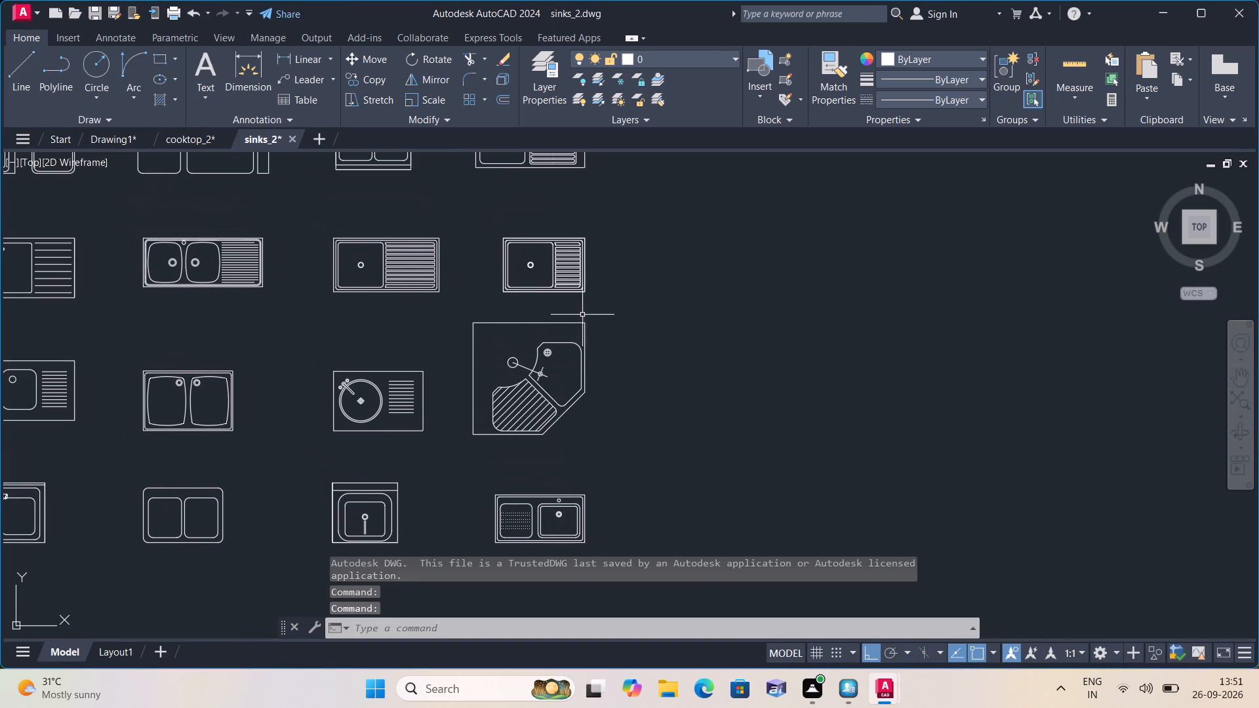
click(598, 310)
click(494, 210)
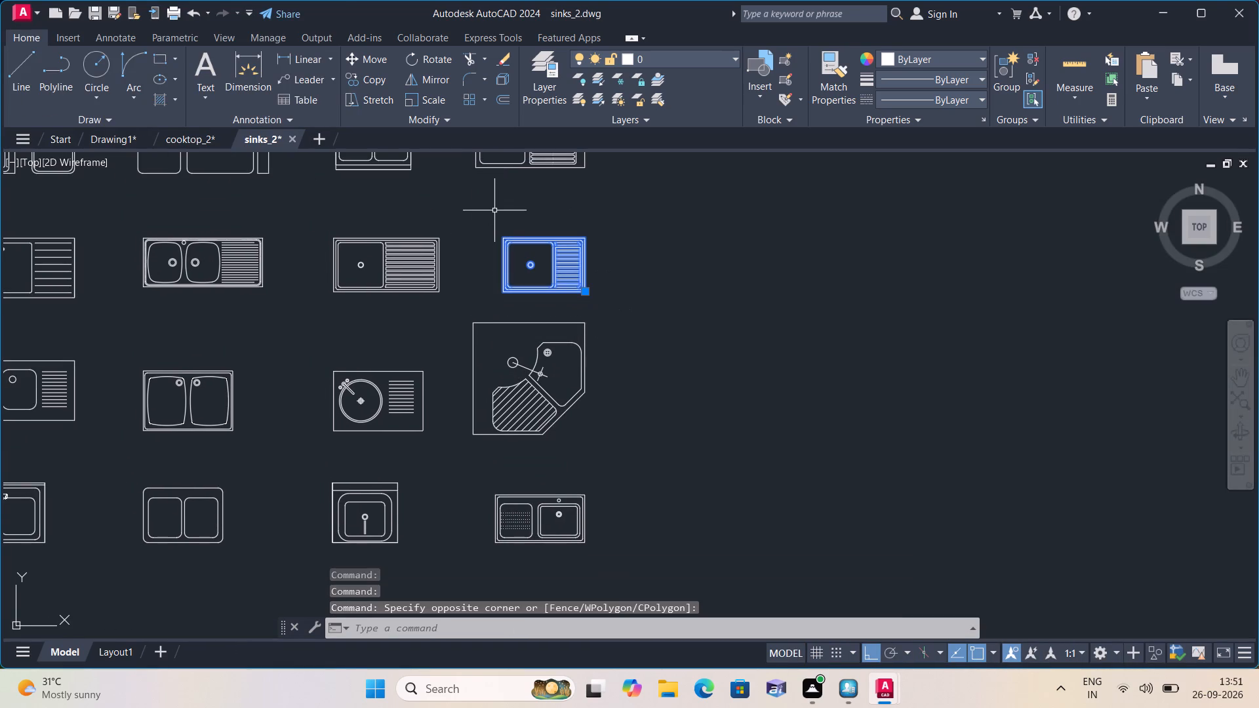
key(ctrl+c)
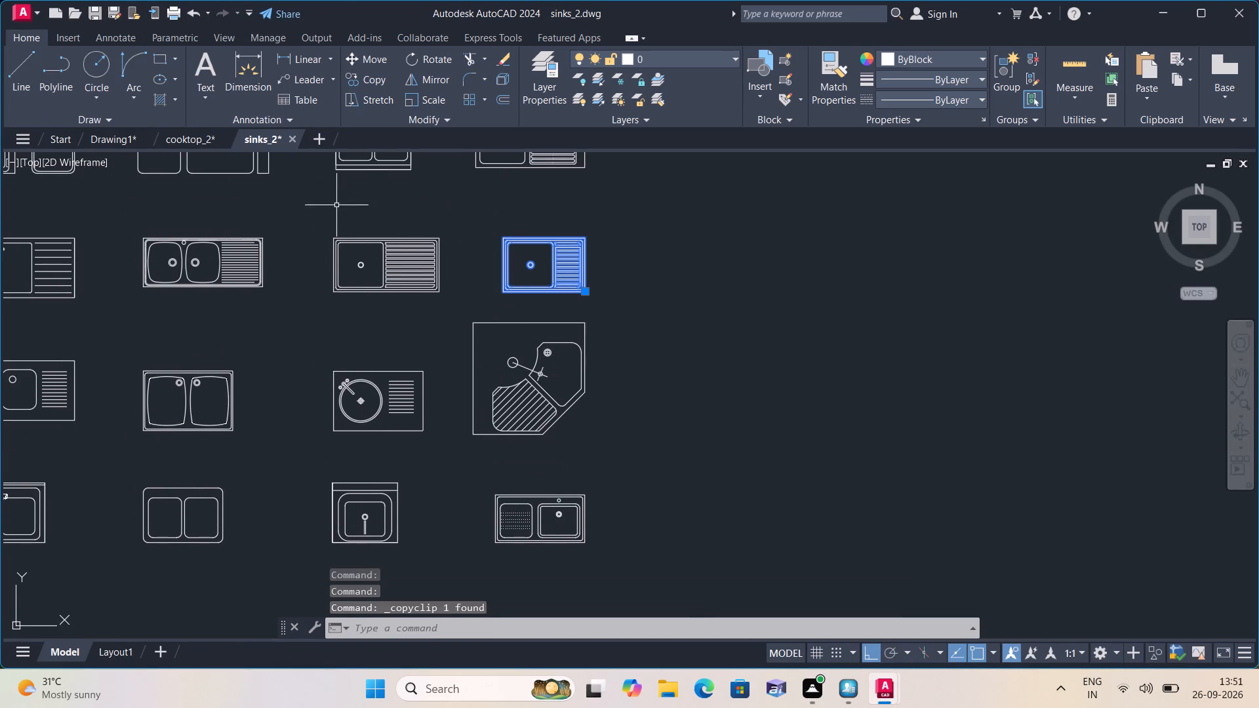
Paste the copied sink into Drawing1, in the empty space to the right of the cooktop.
click(101, 134)
key(ctrl+v)
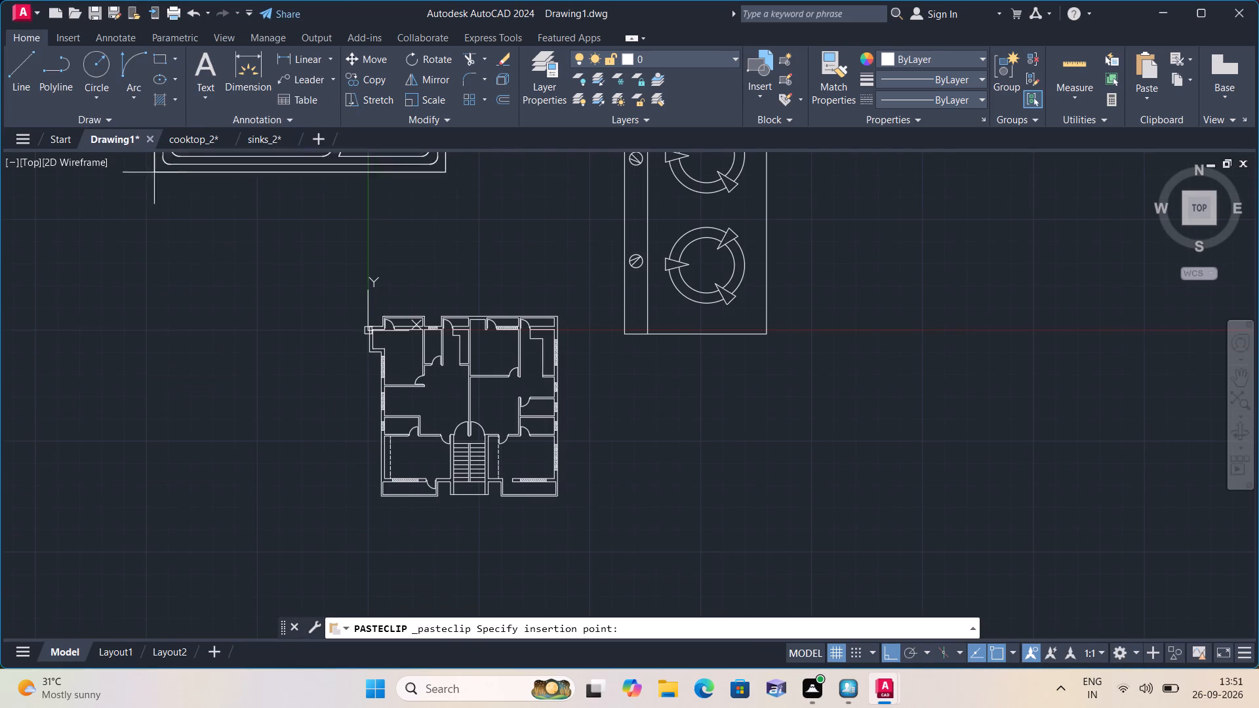
scroll(291, 237, down, 1)
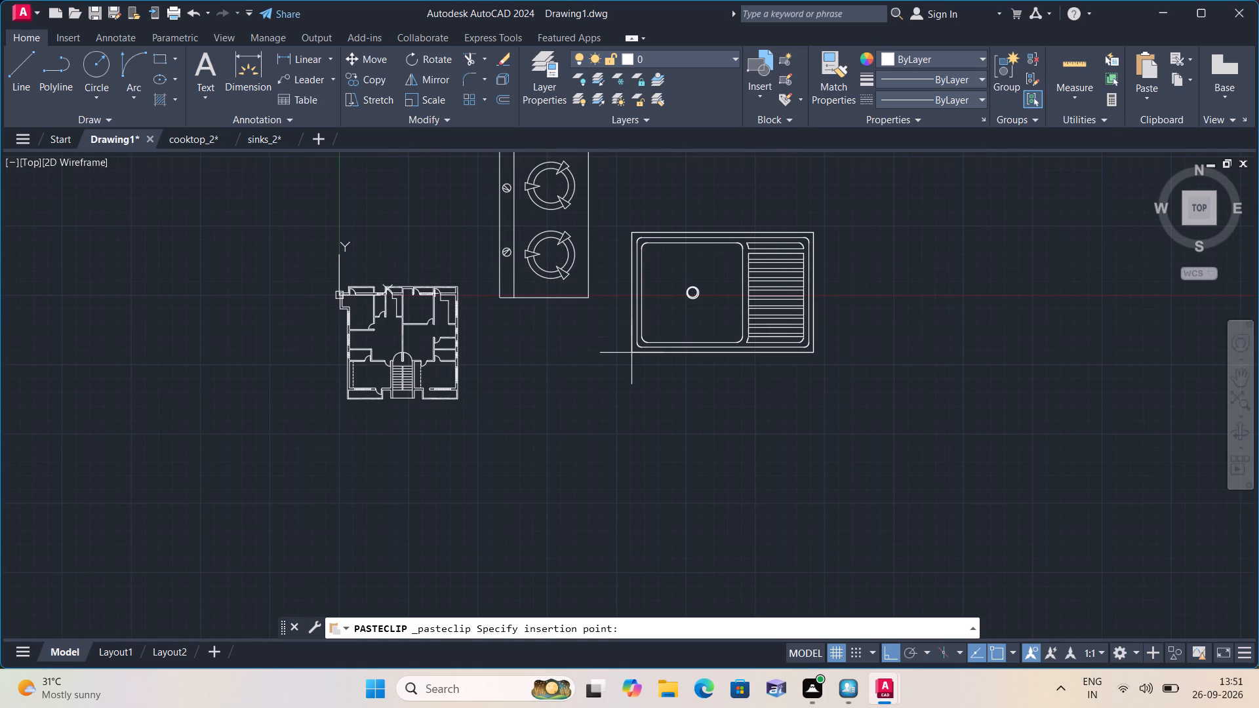
click(709, 359)
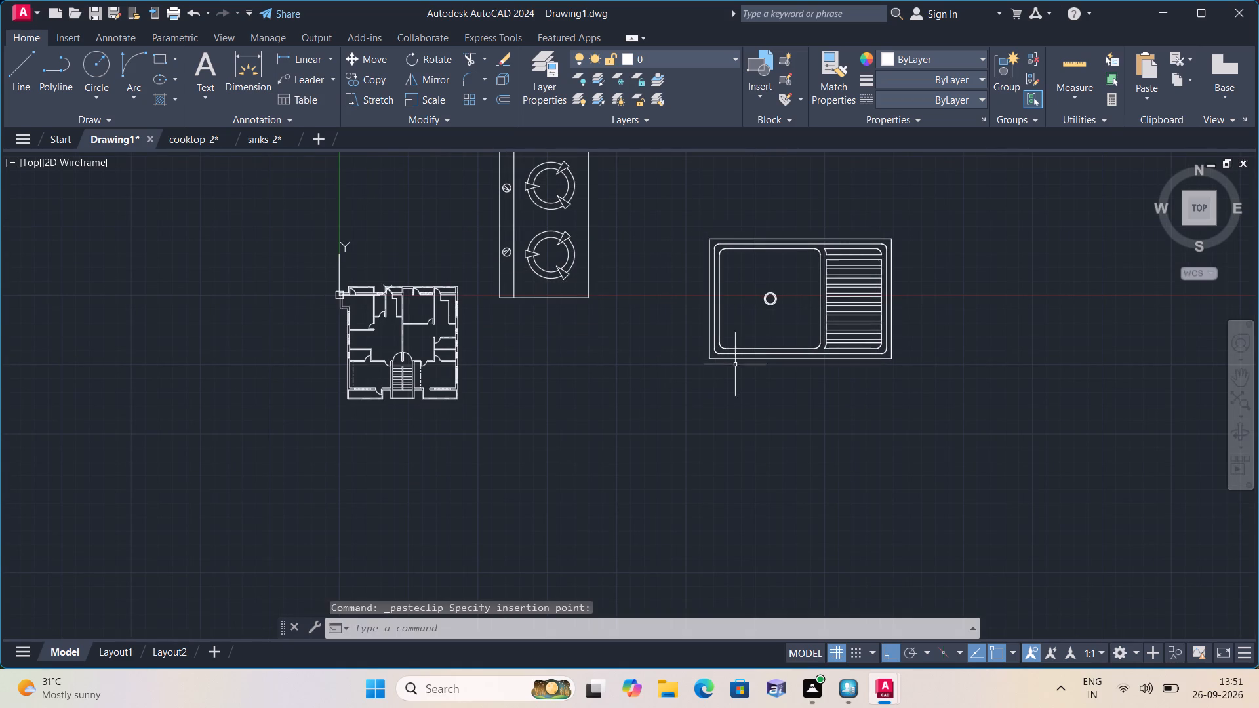
Rotate the pasted sink by 180° so its drainboard faces the cooktop.
scroll(784, 431, down, 2)
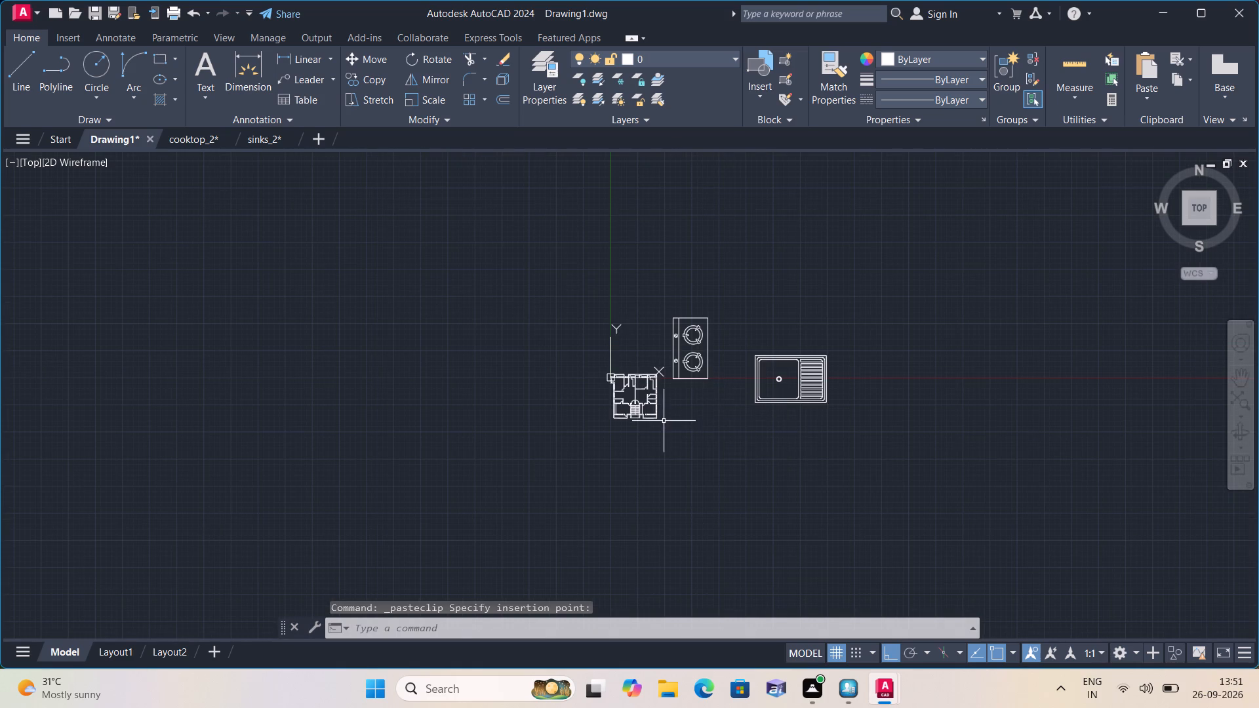
scroll(664, 421, down, 3)
scroll(664, 421, up, 2)
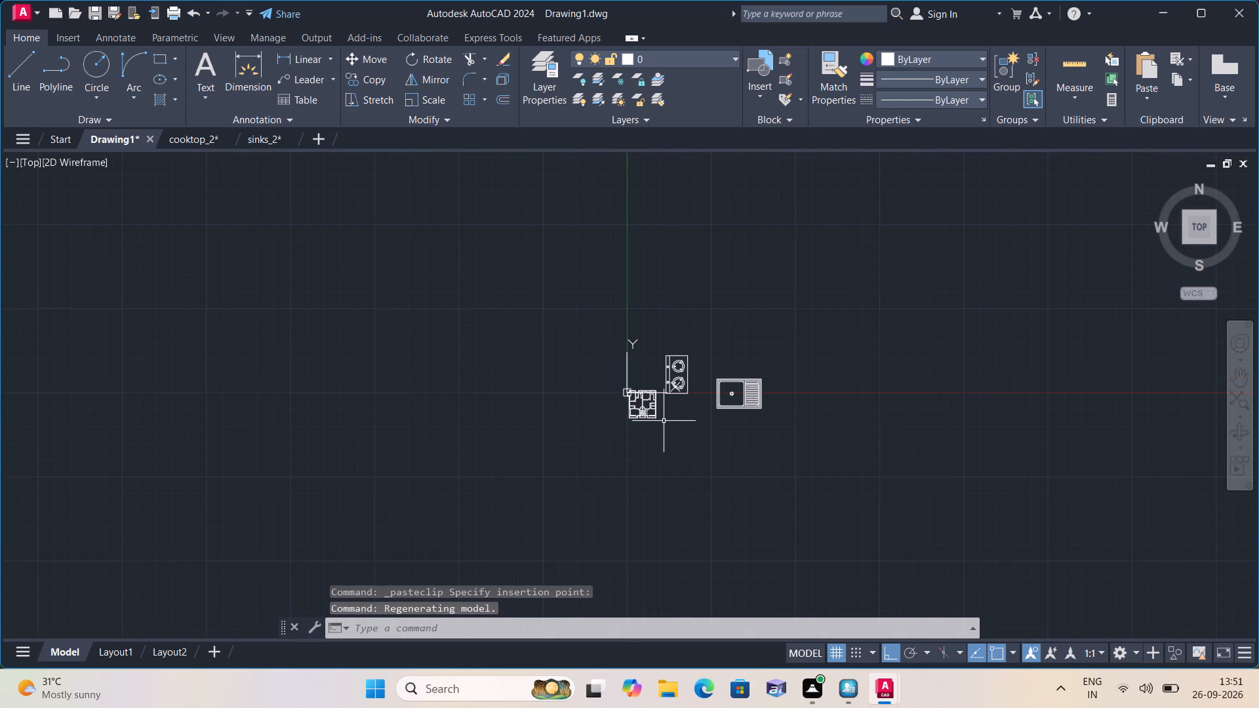
scroll(664, 421, down, 2)
scroll(664, 421, up, 2)
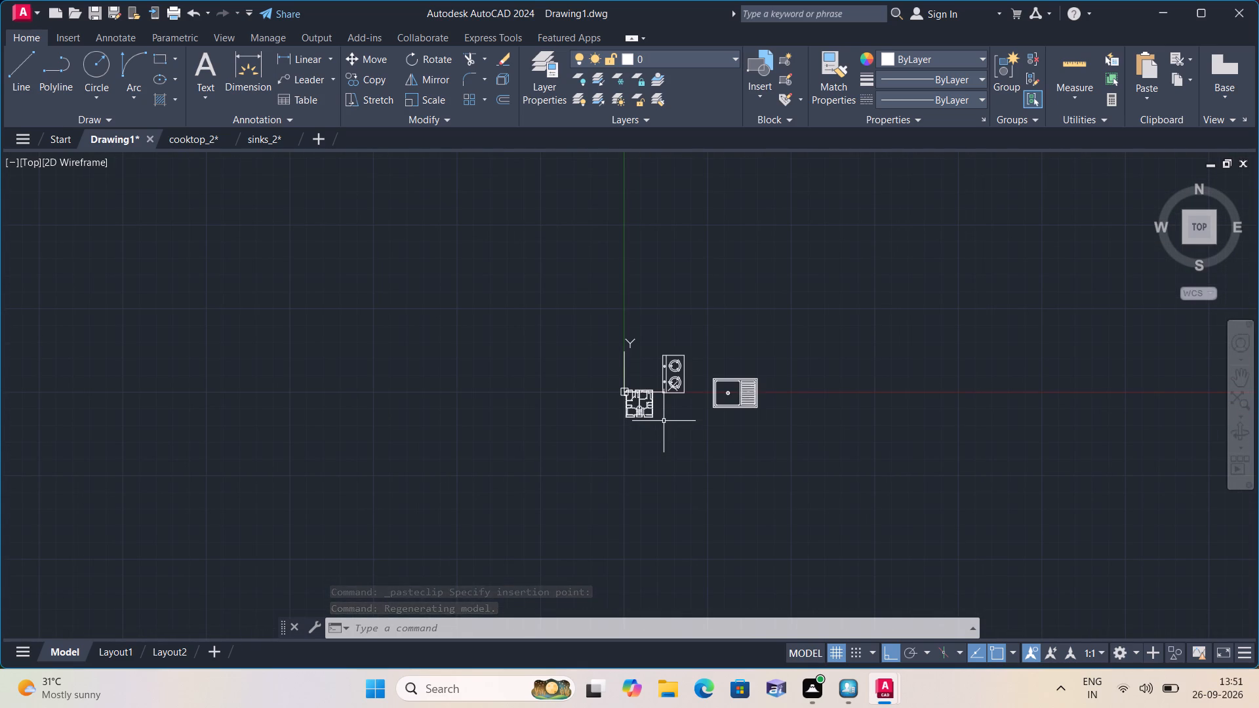
scroll(664, 421, up, 1)
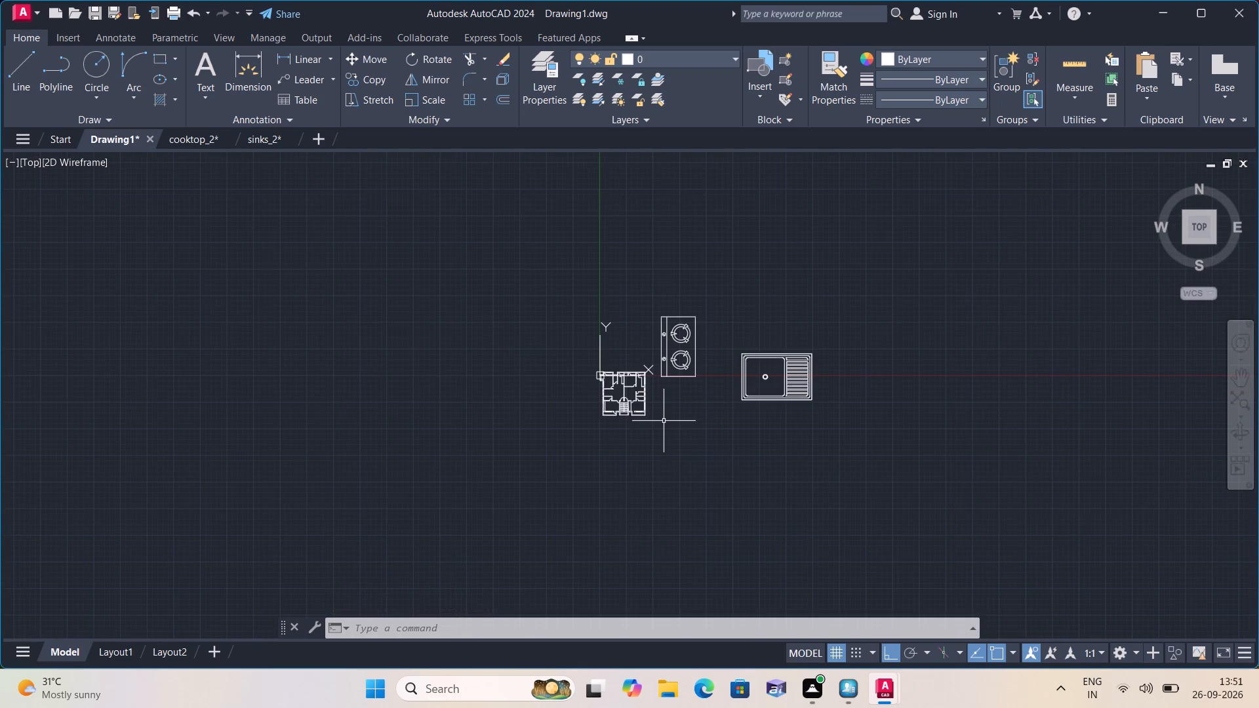
scroll(732, 401, up, 1)
click(888, 433)
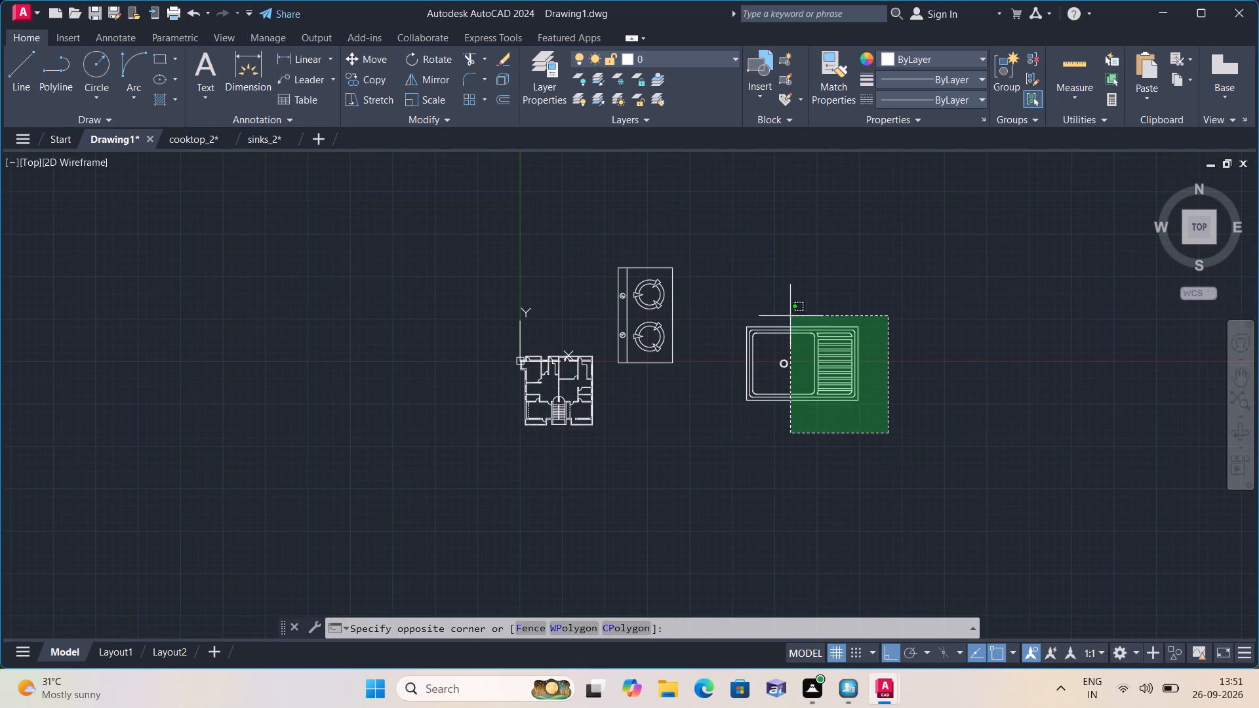
click(734, 271)
click(430, 53)
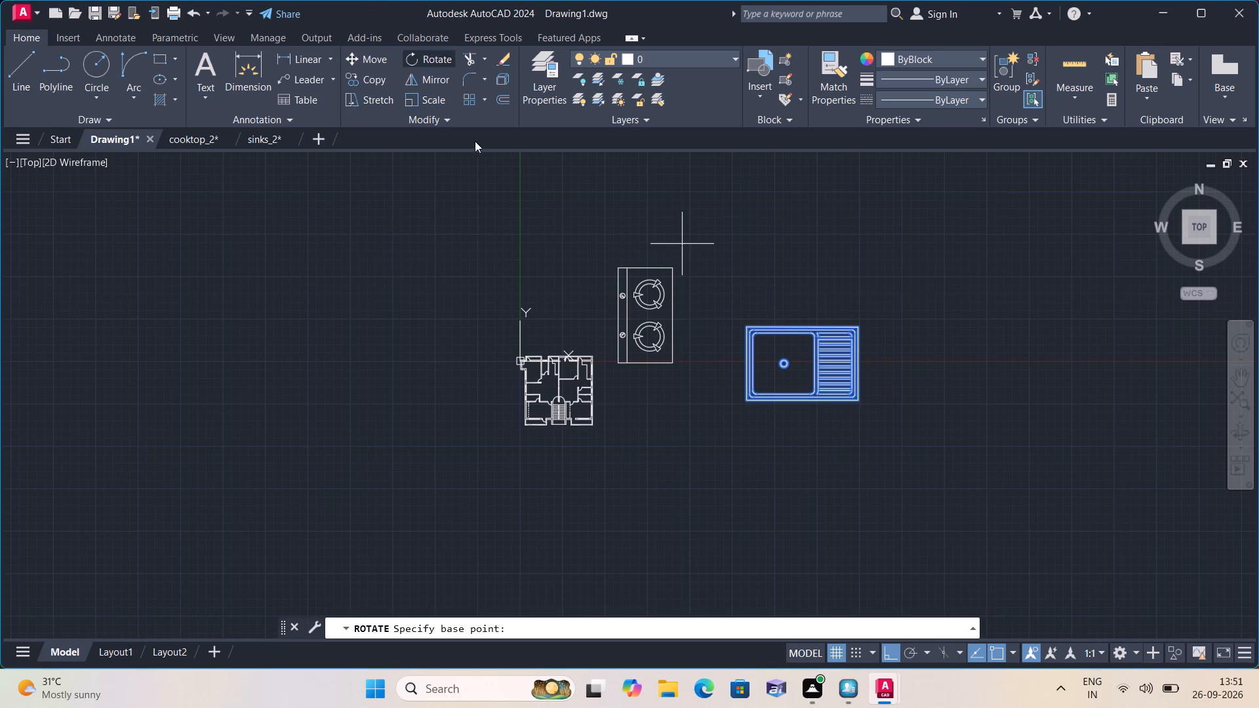
click(773, 347)
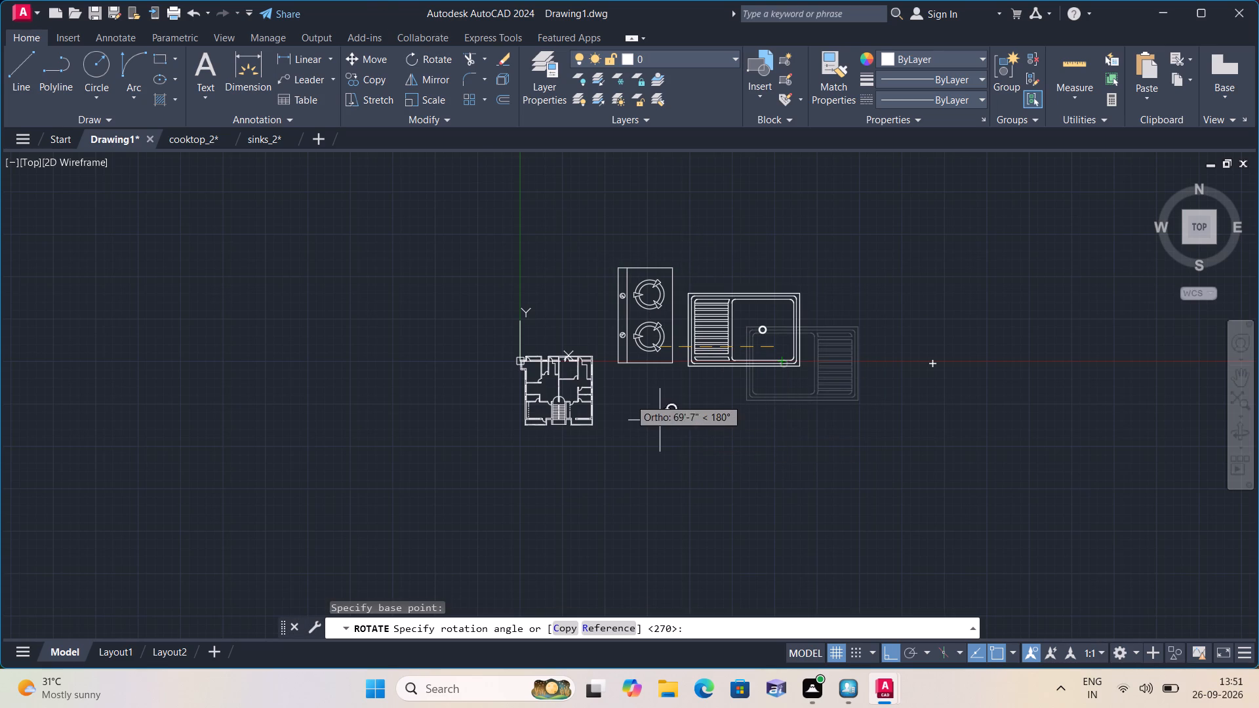
click(601, 358)
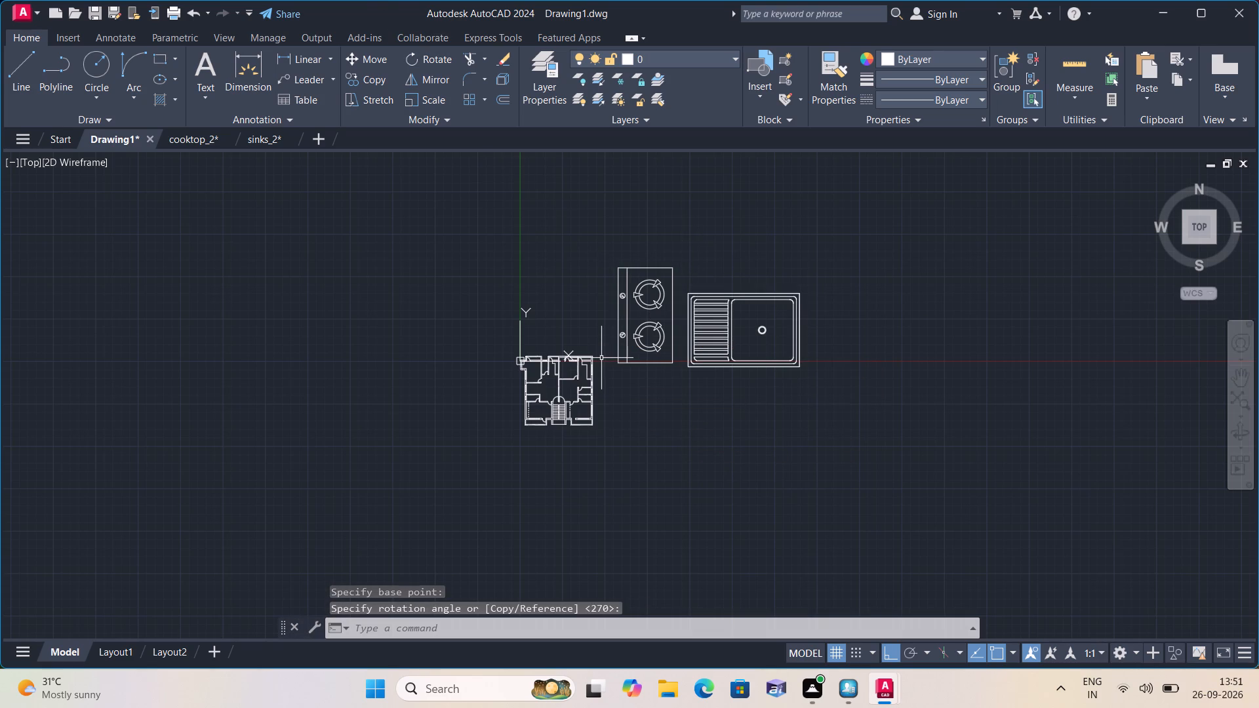
Turn Ortho off and scale the oversized sink down to a small fraction of its size.
scroll(695, 380, up, 1)
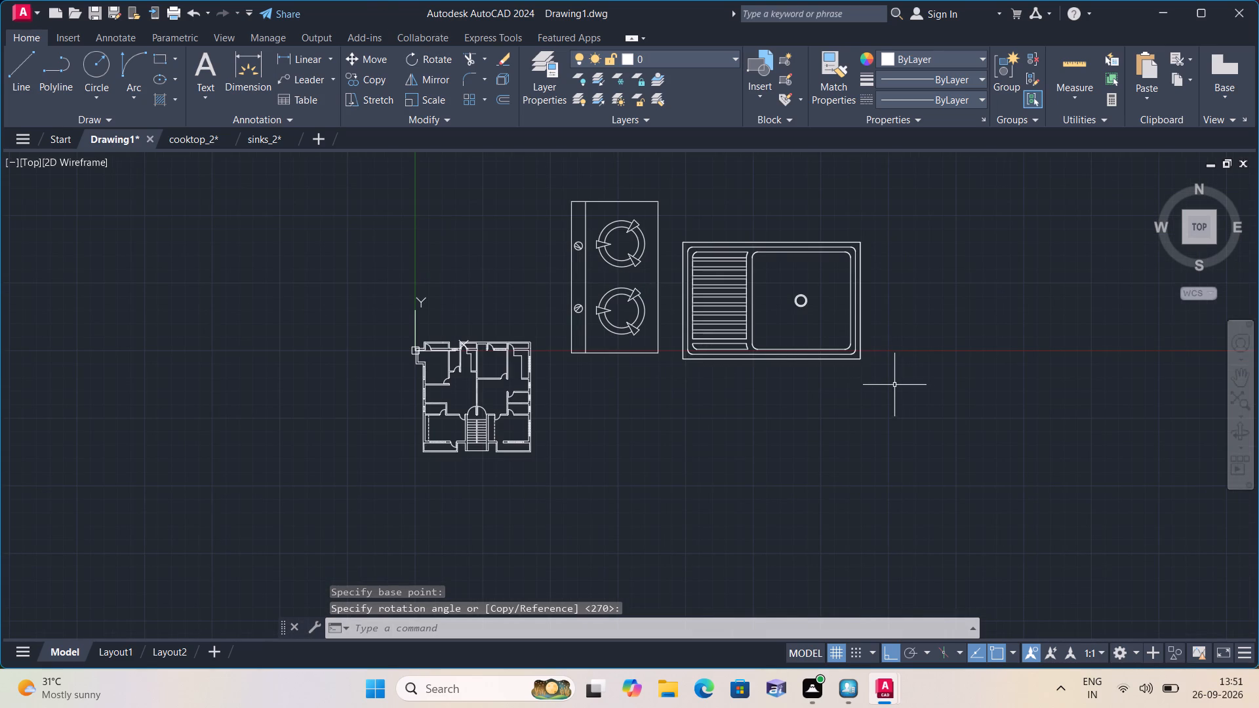
click(892, 654)
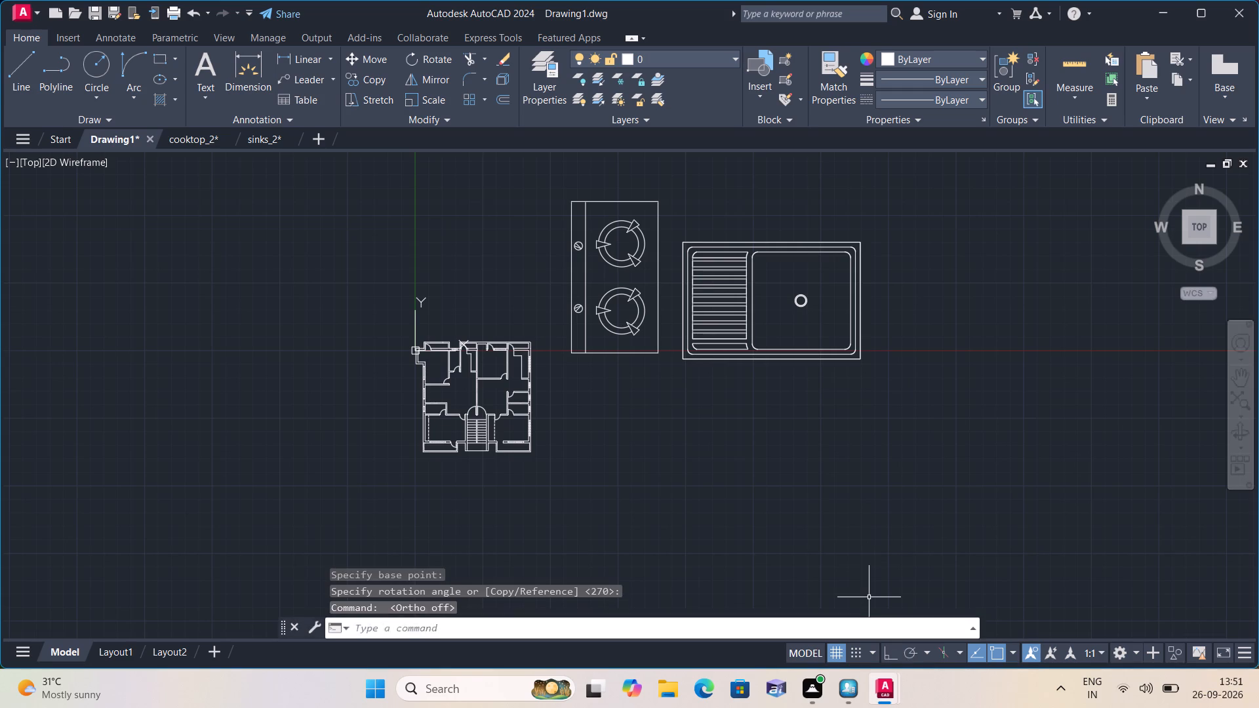
middle_drag(785, 447, 828, 497)
scroll(927, 430, up, 3)
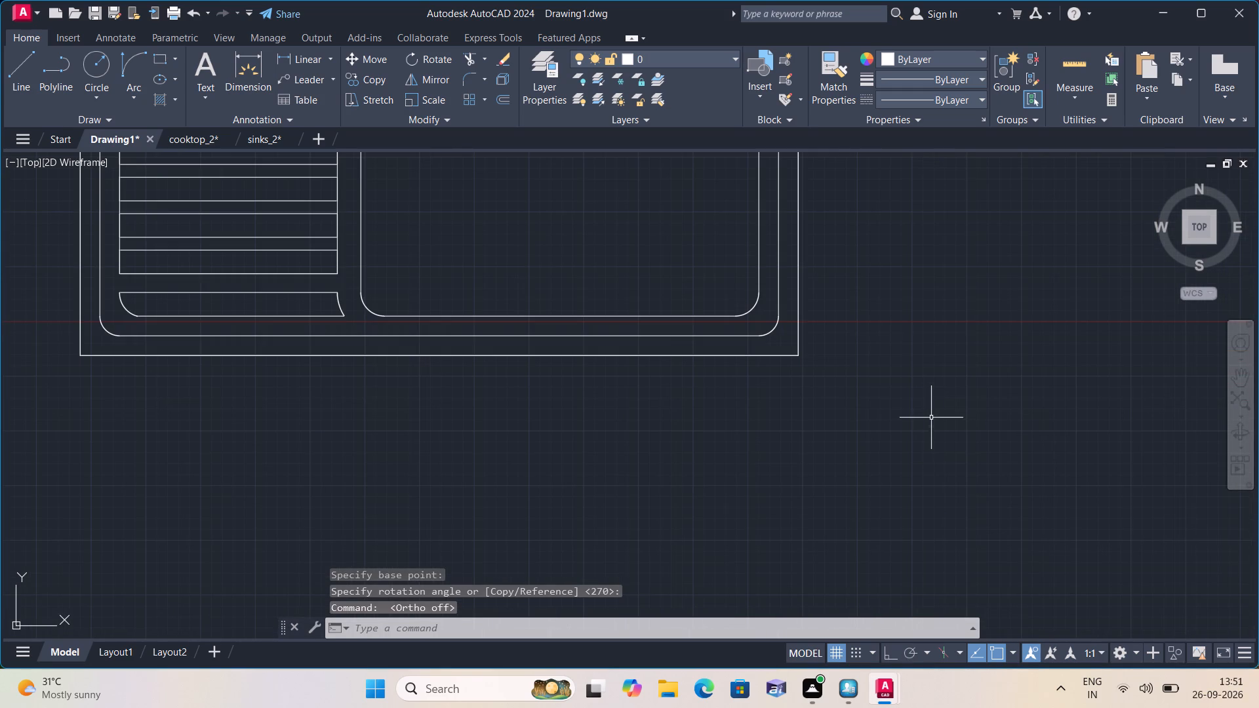
middle_drag(915, 408, 1022, 562)
scroll(1022, 562, down, 1)
click(1018, 558)
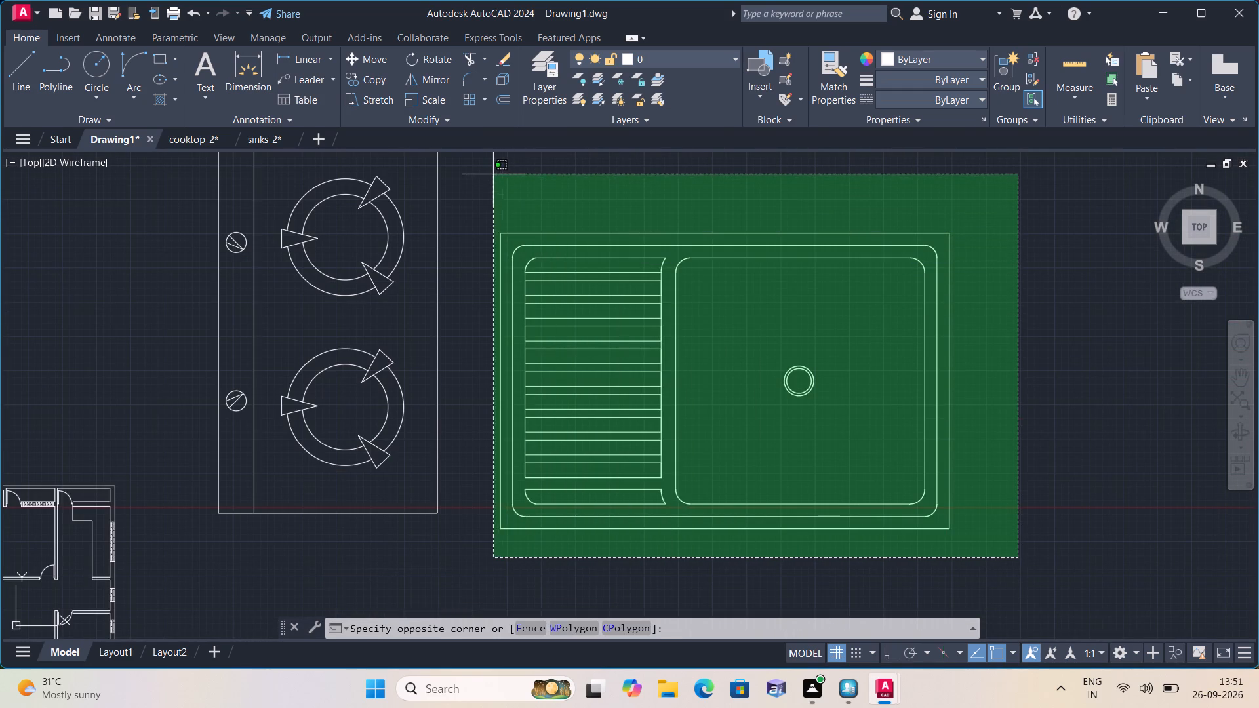
click(492, 173)
click(430, 98)
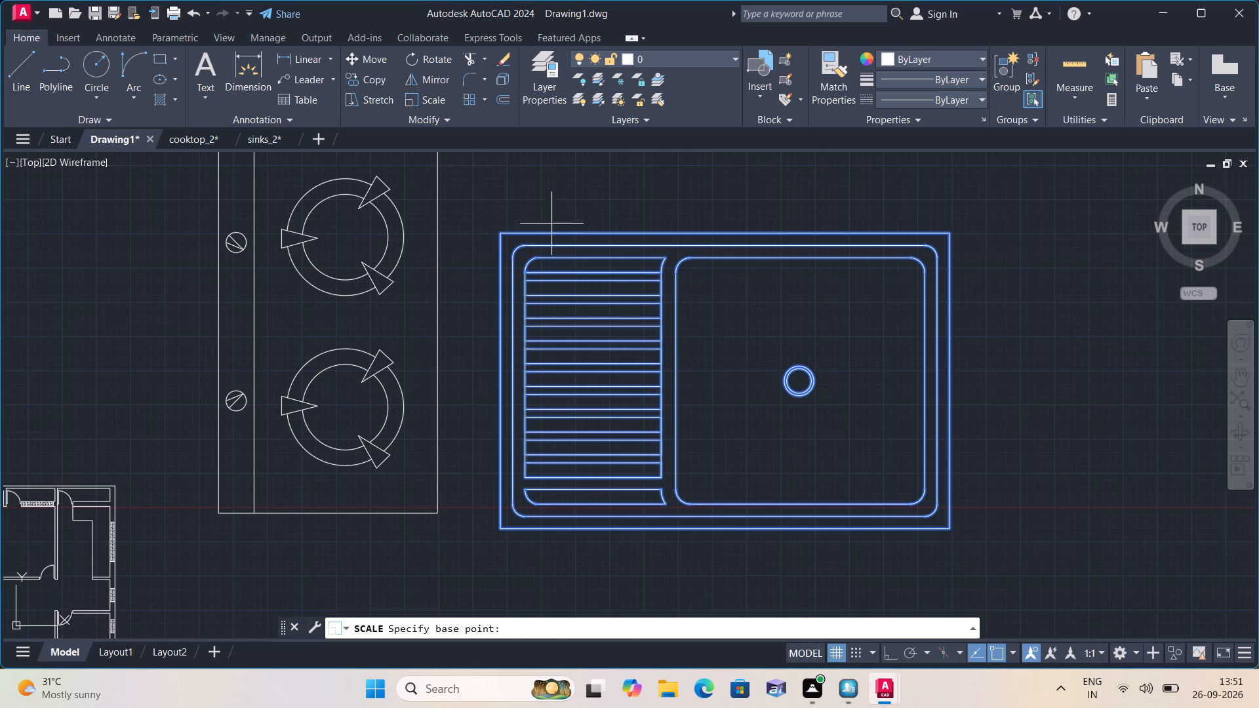
click(577, 272)
click(582, 281)
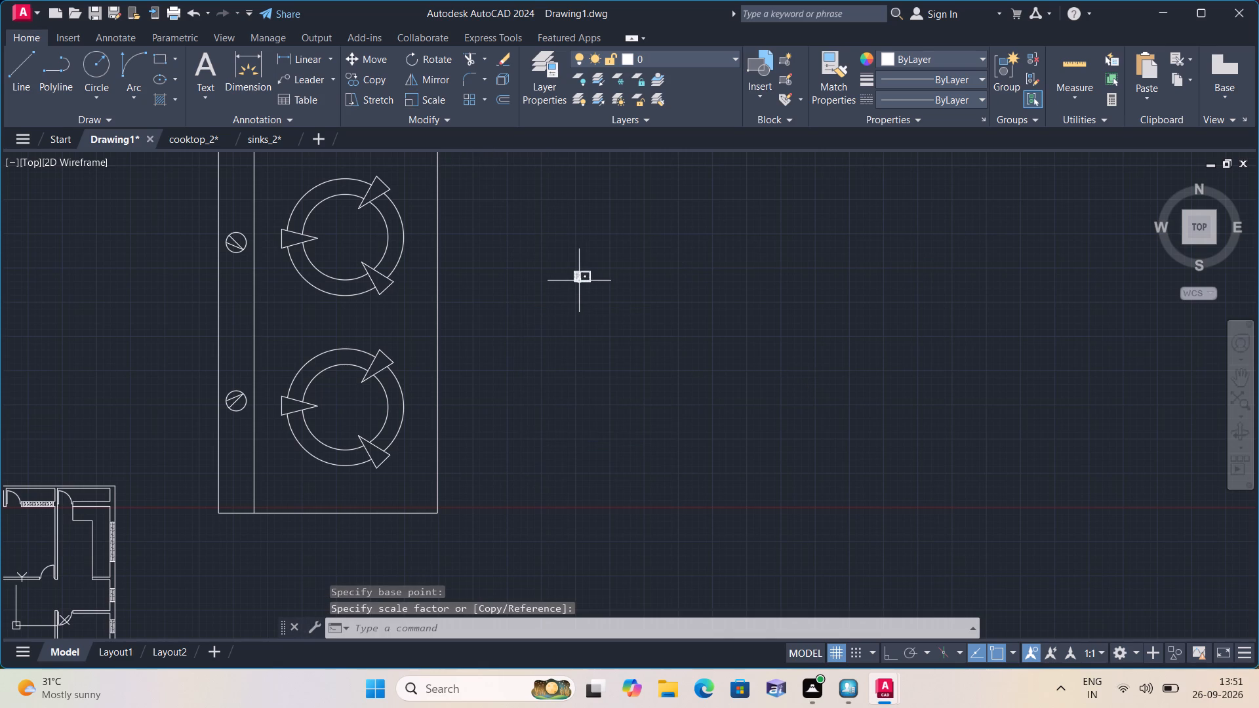
Scale the two-burner cooktop down to a small fraction of its size, close to that of the reduced sink.
scroll(473, 328, down, 1)
click(482, 458)
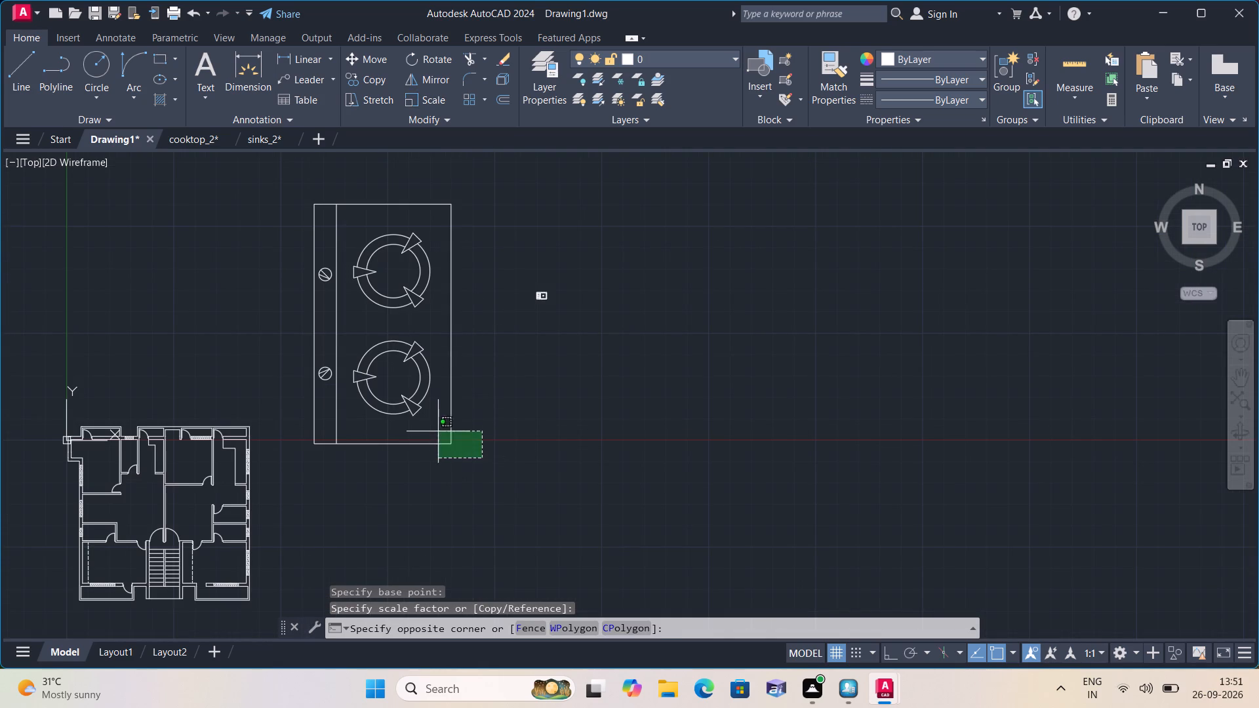
click(308, 180)
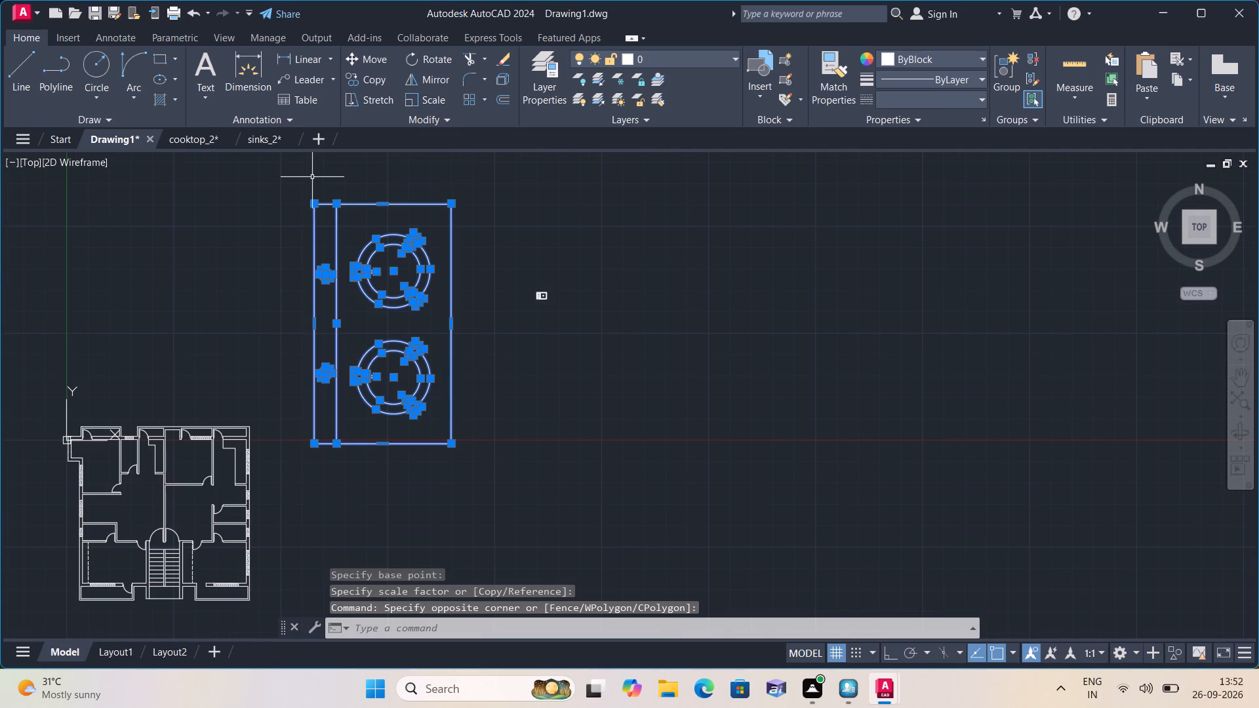
click(439, 99)
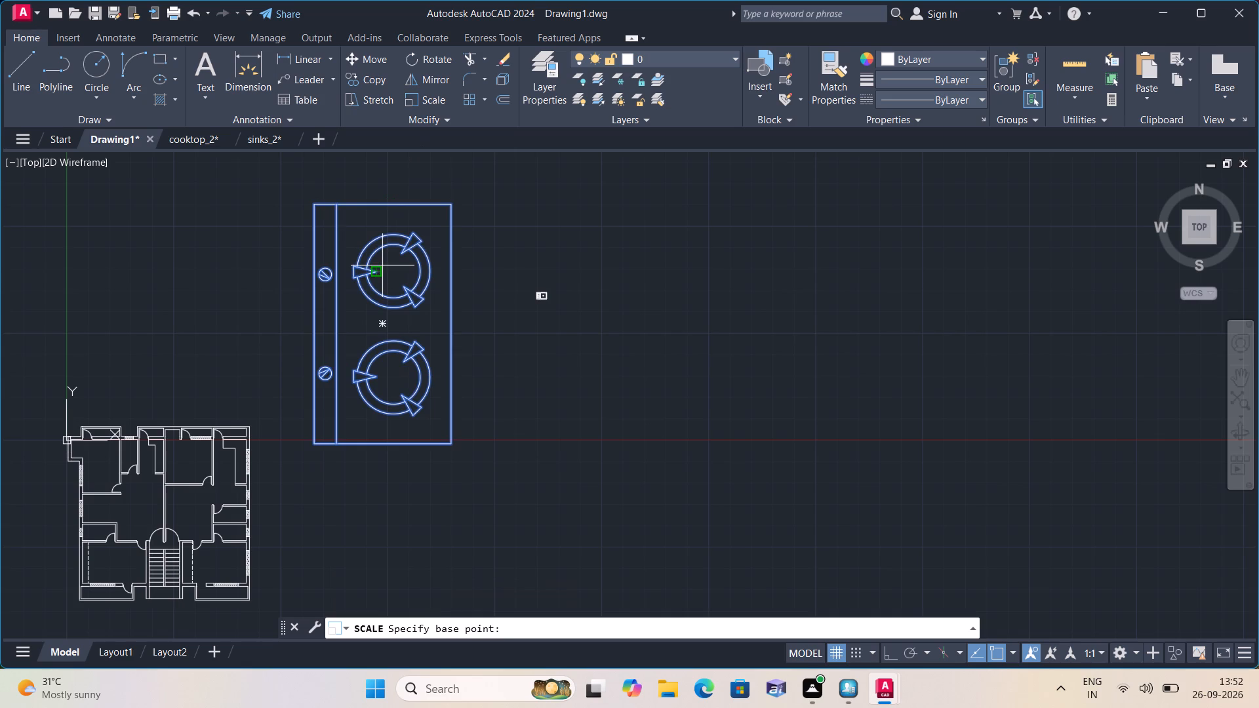
click(382, 267)
click(382, 267)
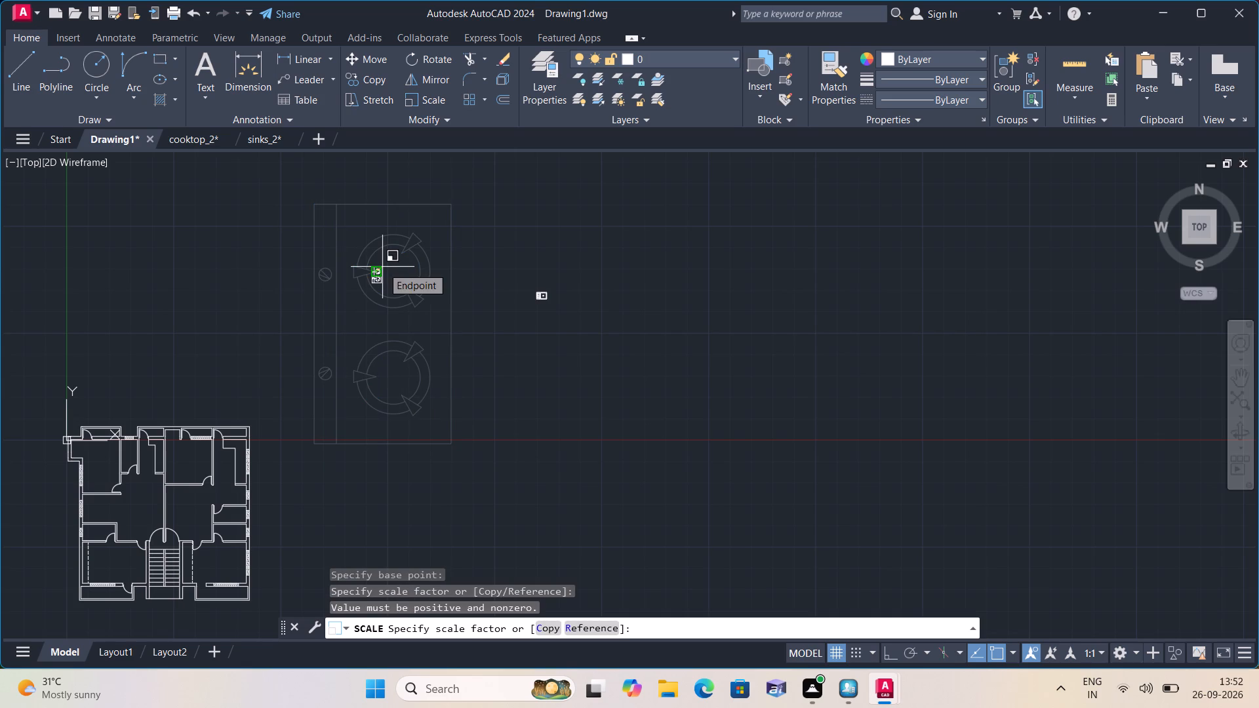
scroll(382, 267, up, 1)
click(382, 267)
scroll(409, 309, down, 1)
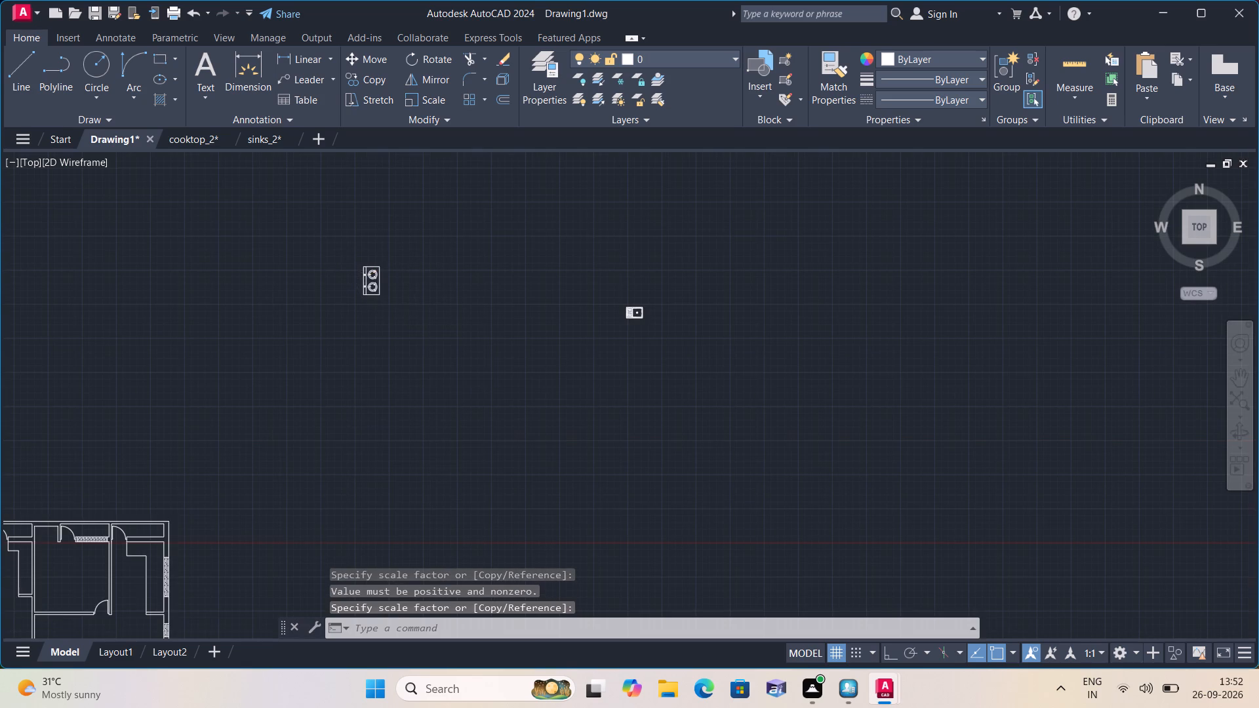
Move the reduced sink from the empty space into the large room between the two kitchens in the floor plan.
scroll(517, 346, up, 2)
drag(736, 343, 728, 330)
click(514, 191)
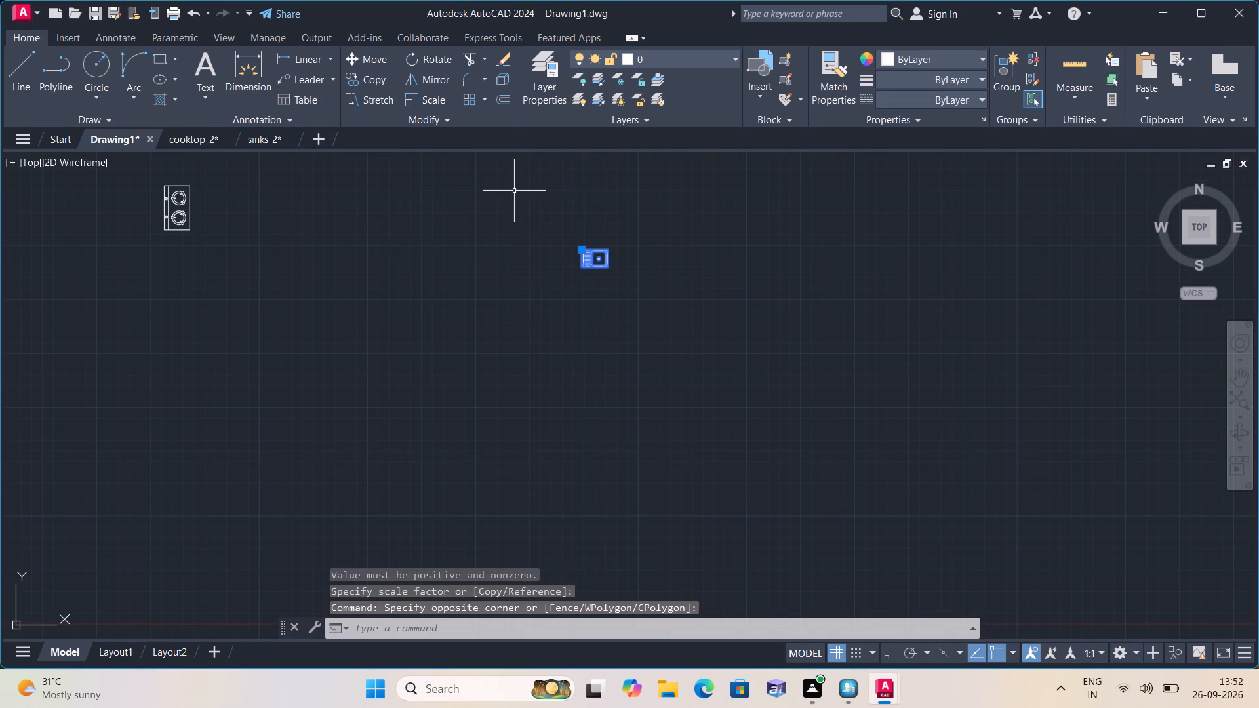
click(372, 56)
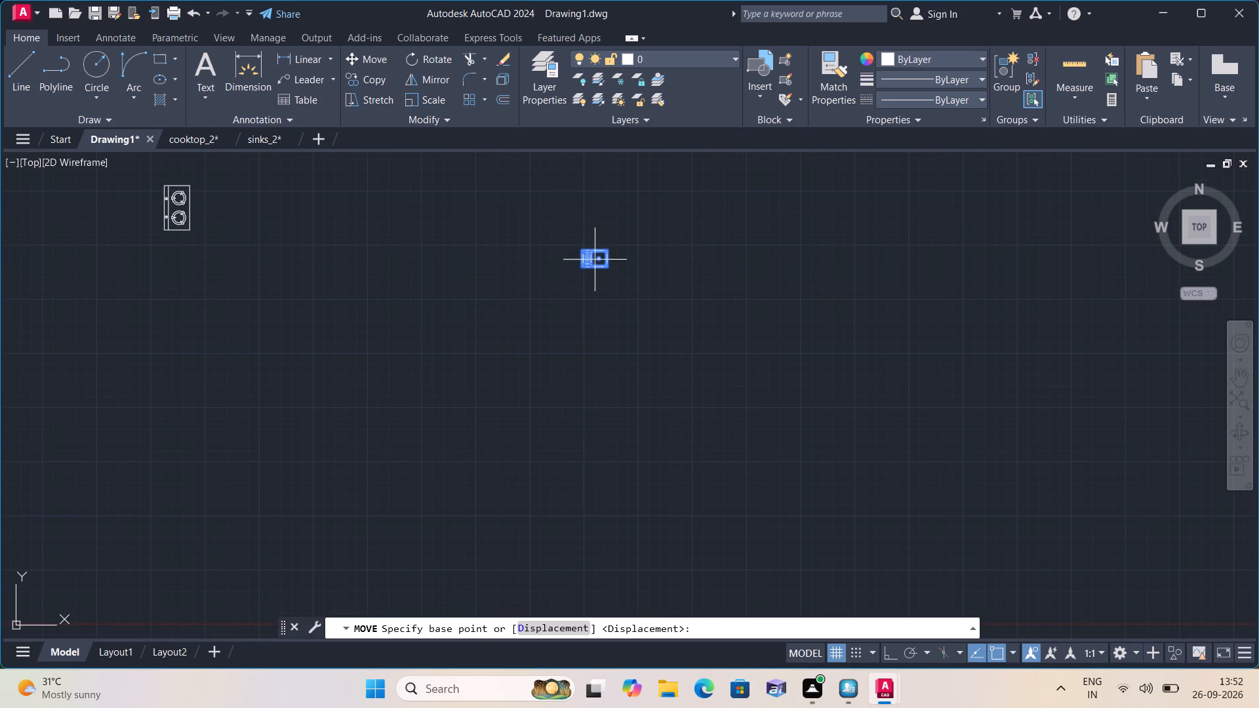
click(595, 262)
scroll(361, 340, down, 2)
middle_drag(347, 368, 813, 240)
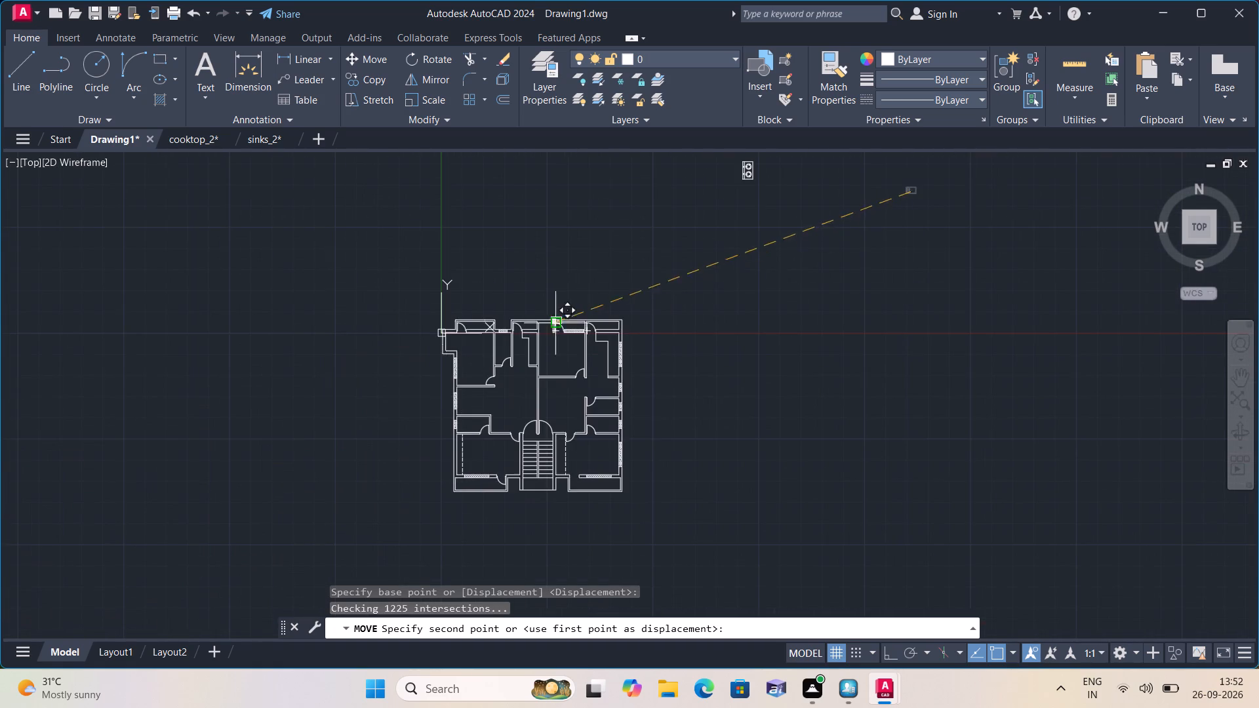
scroll(490, 338, up, 3)
scroll(629, 338, up, 3)
scroll(622, 343, down, 1)
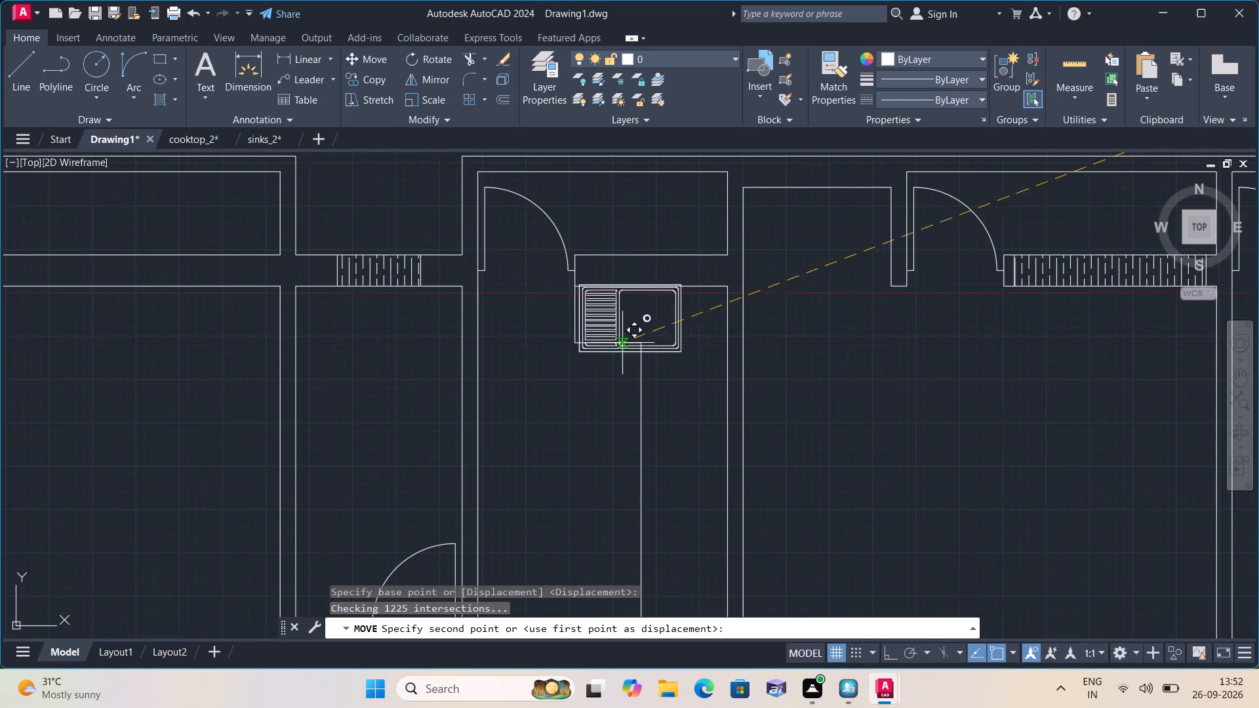
scroll(727, 349, down, 2)
click(825, 393)
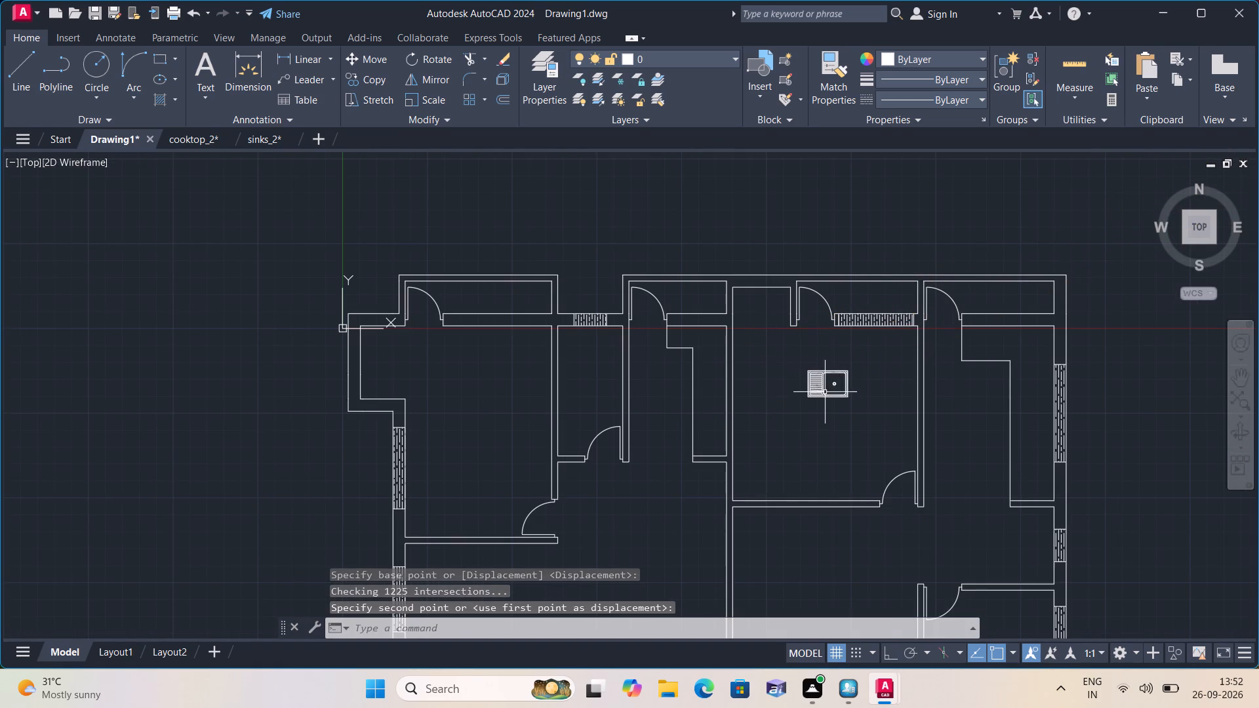
Scale the sink down to about half its size, using a base point near its middle.
scroll(825, 391, up, 1)
click(891, 423)
click(791, 353)
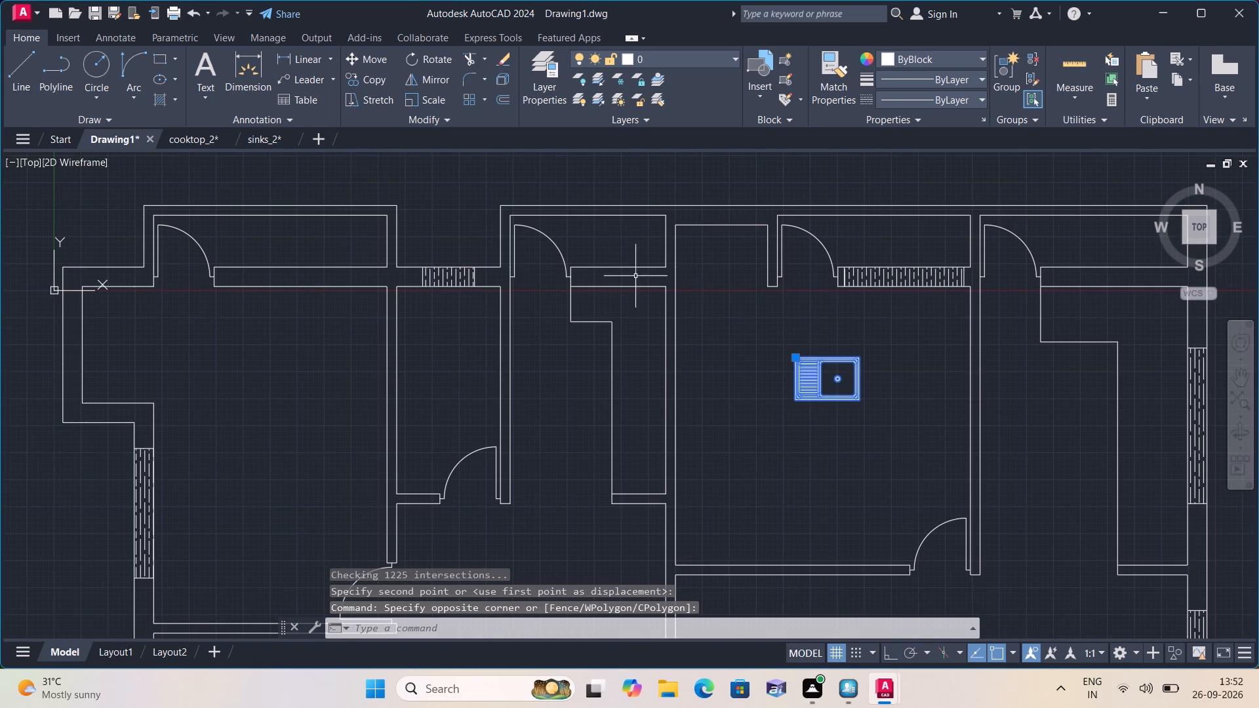
click(435, 98)
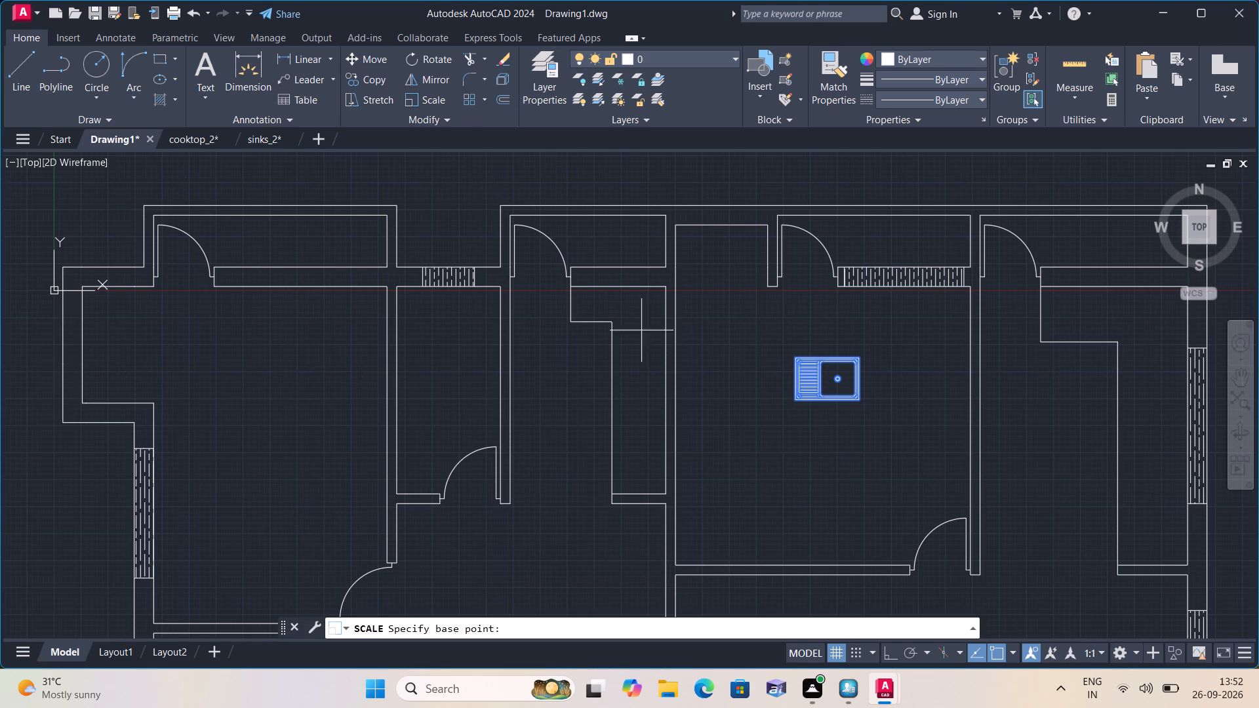
click(824, 380)
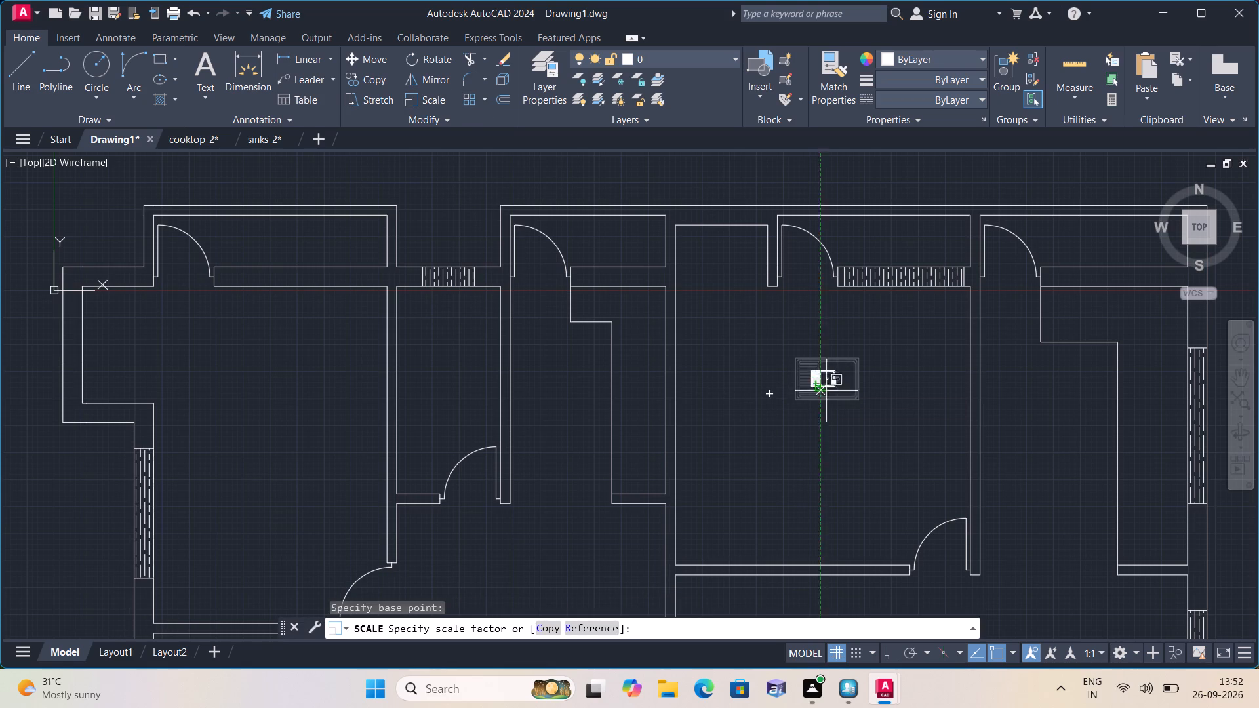
click(827, 393)
Move the sink by its corner grip onto the L-shaped counter of the kitchen west of the large room.
click(835, 385)
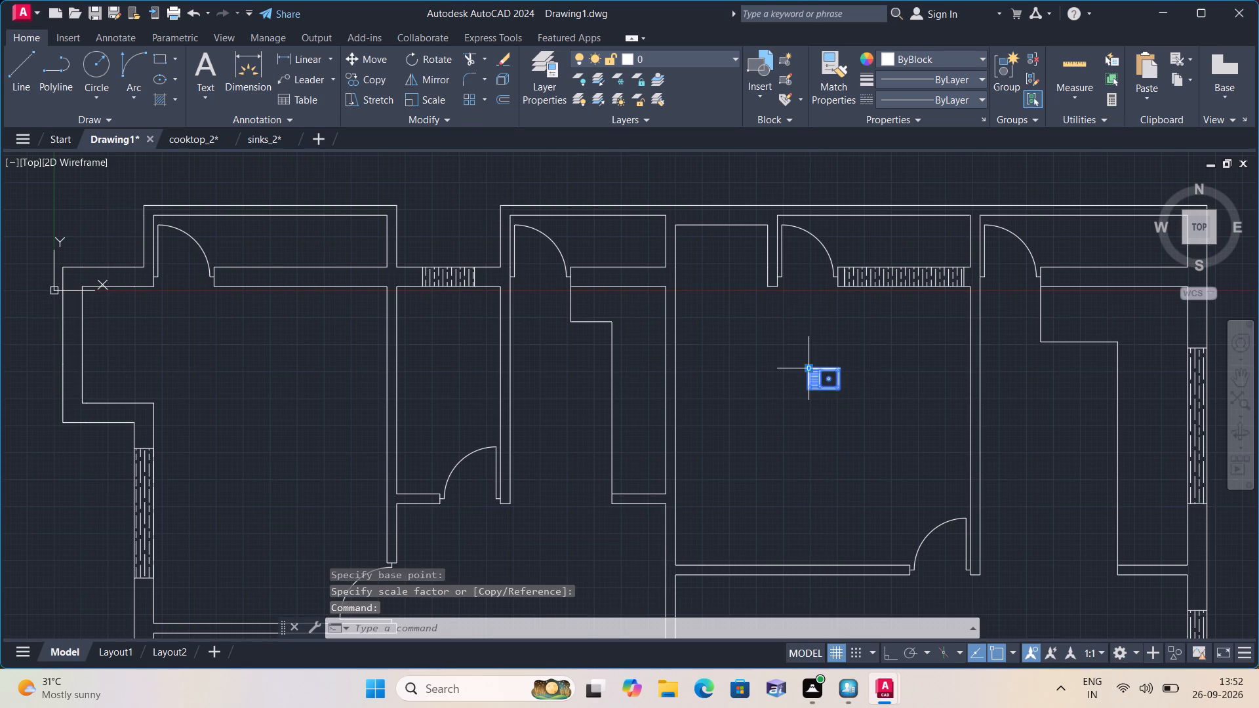
click(810, 367)
scroll(618, 292, up, 3)
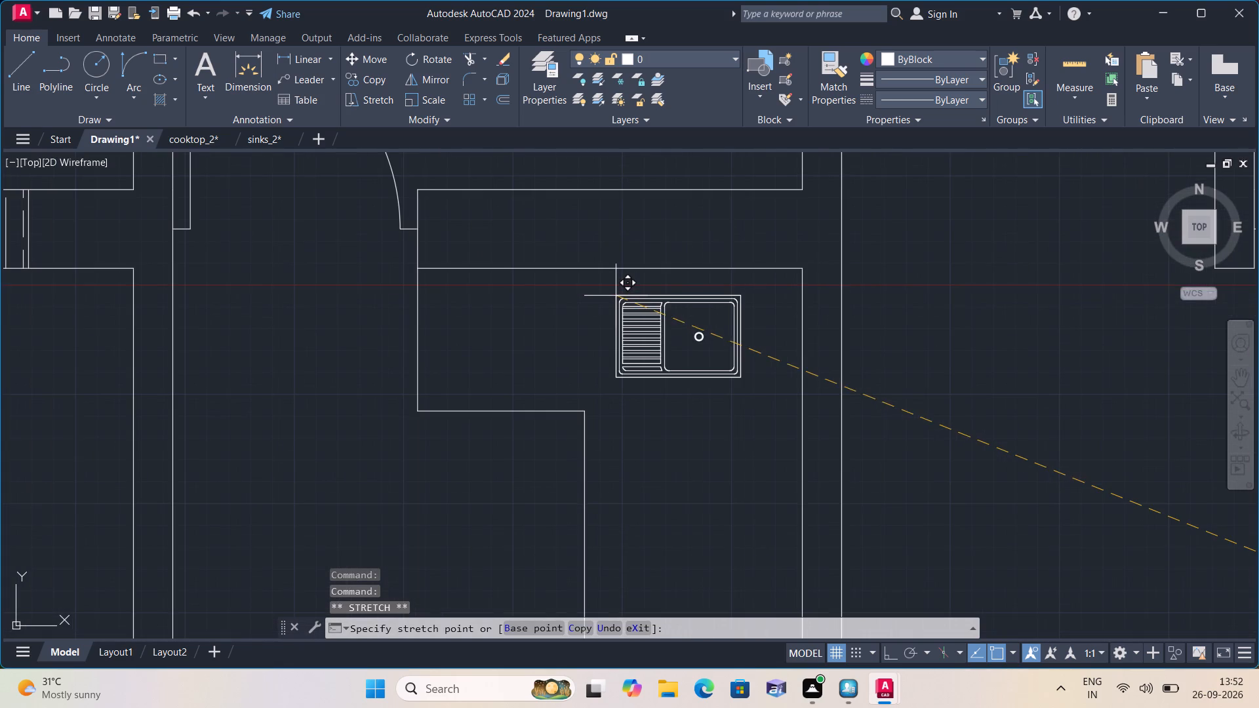
click(601, 294)
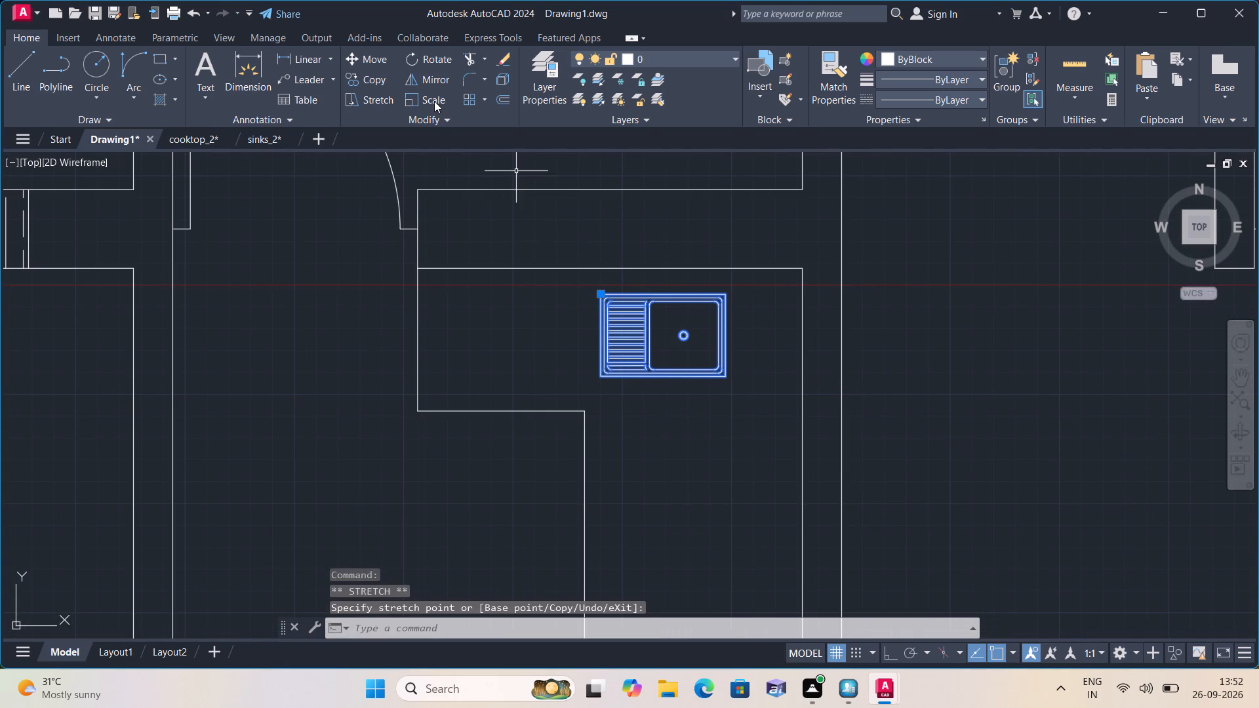
Scale the sink up to about one and a half times its size to suit the counter depth.
click(434, 101)
click(633, 315)
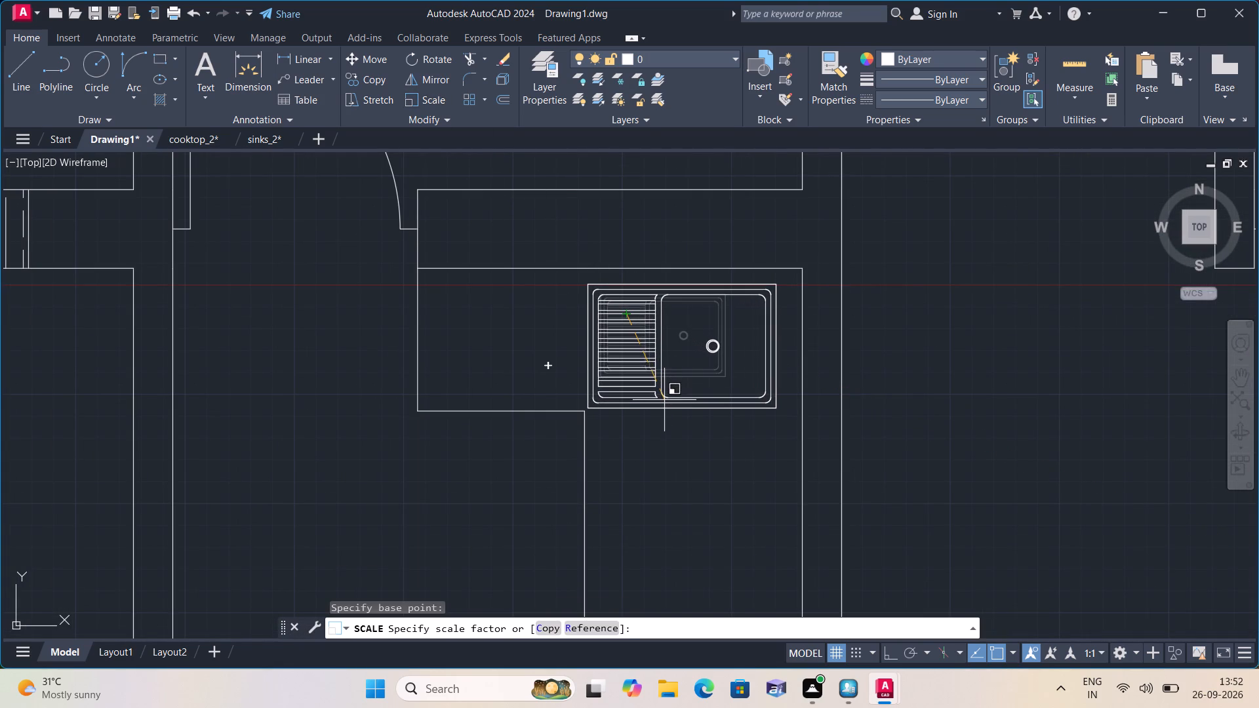
click(664, 405)
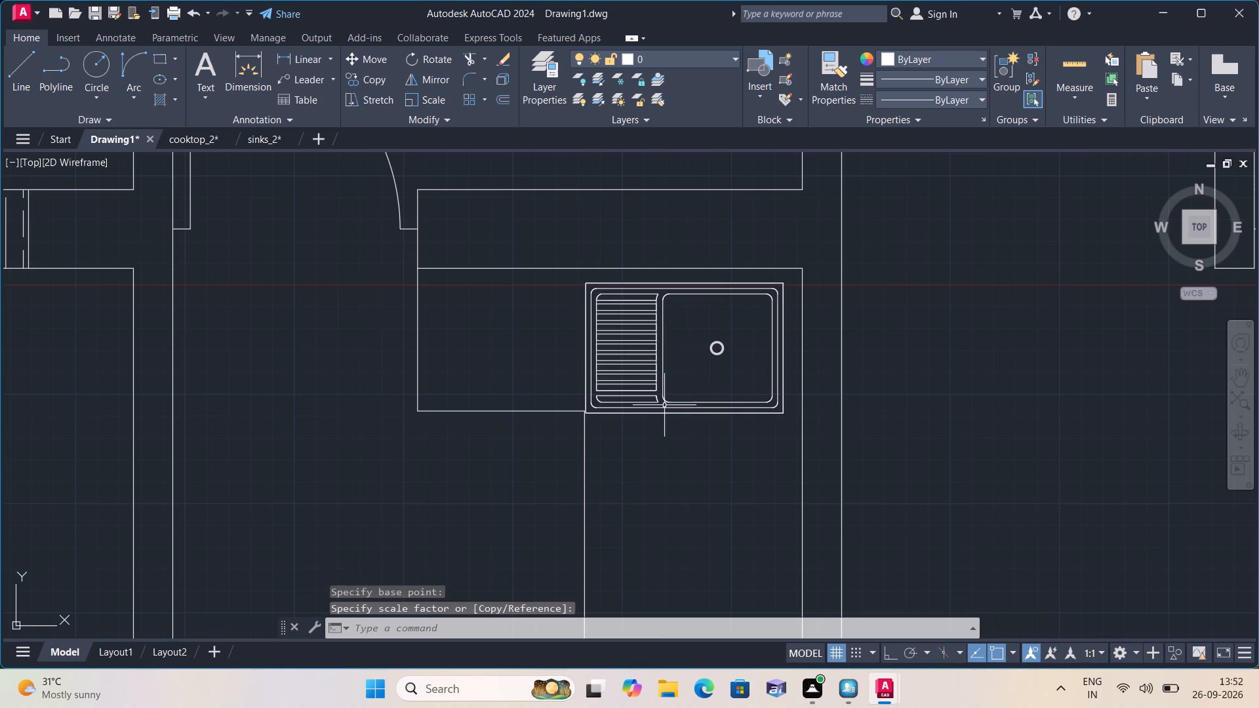
Move the enlarged sink against the wall at the west end of the counter, just inside the counter outline.
click(643, 378)
click(646, 376)
click(636, 350)
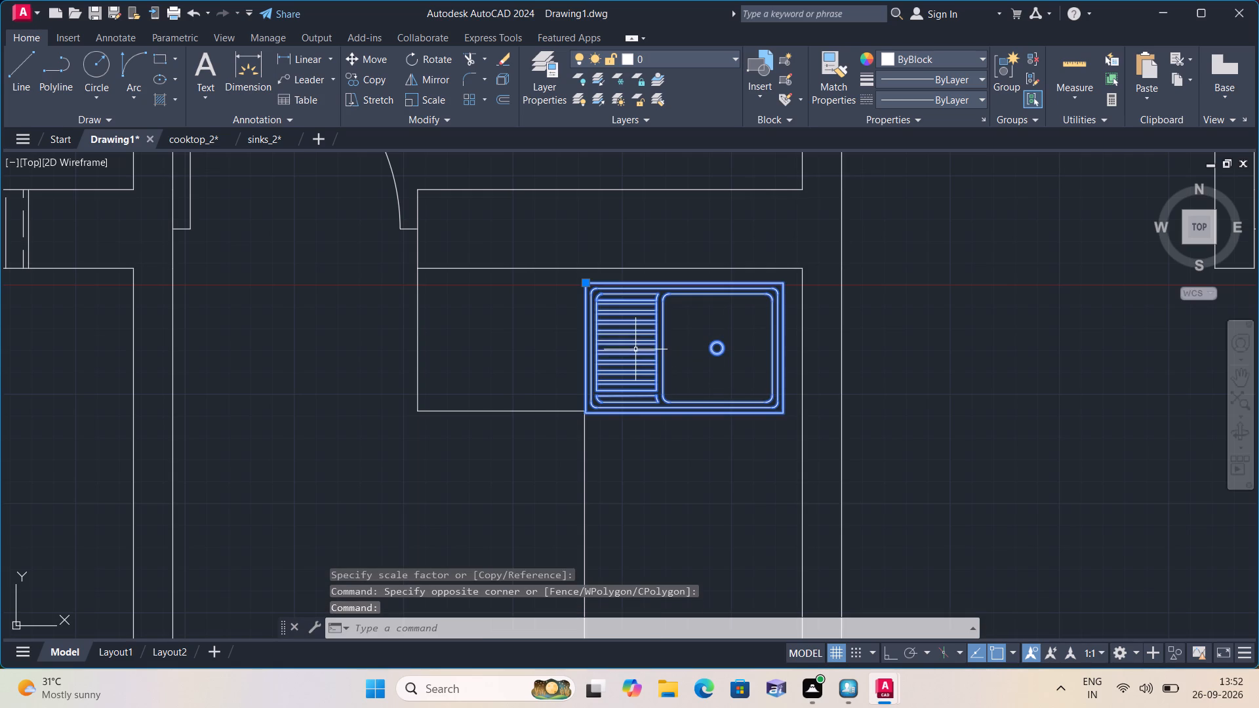
click(589, 283)
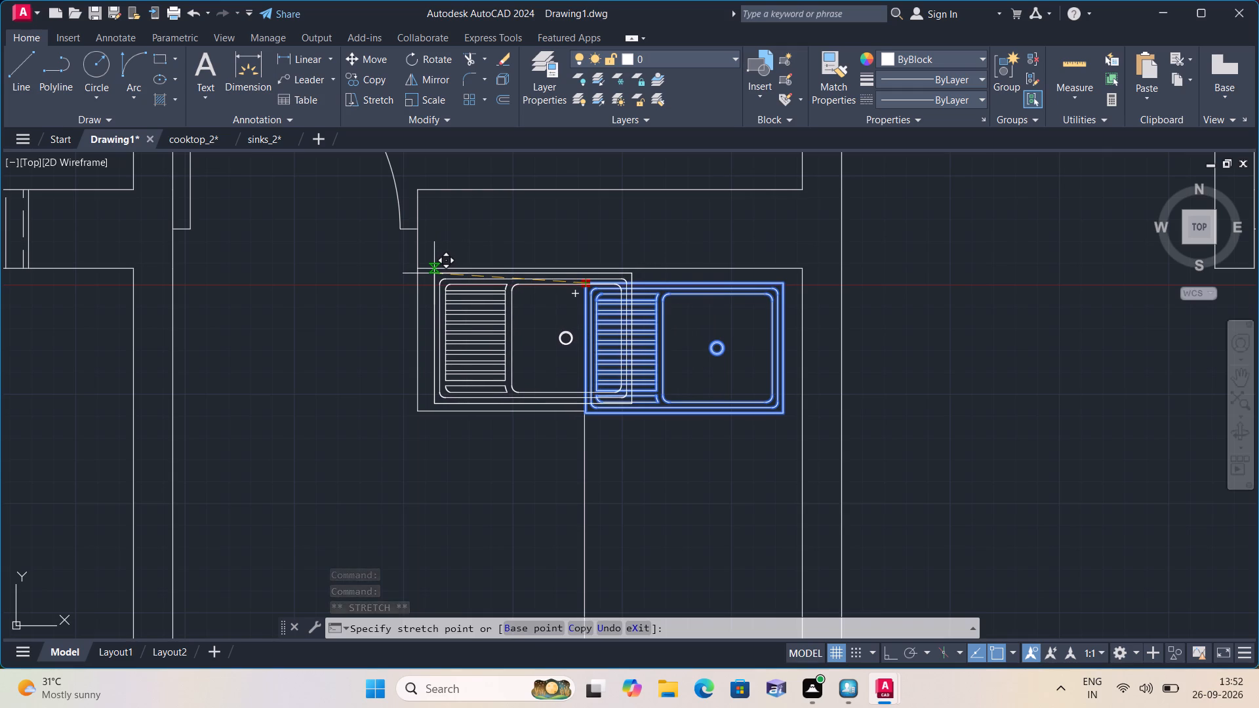
click(432, 273)
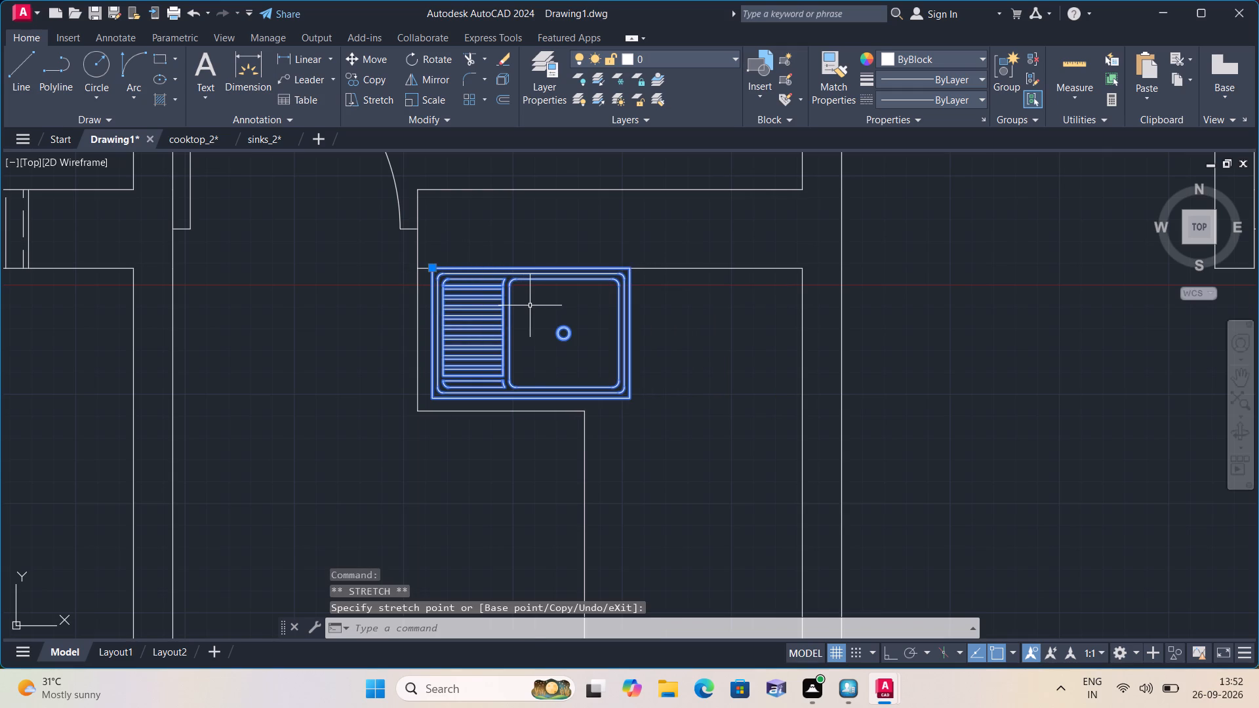
key(Escape)
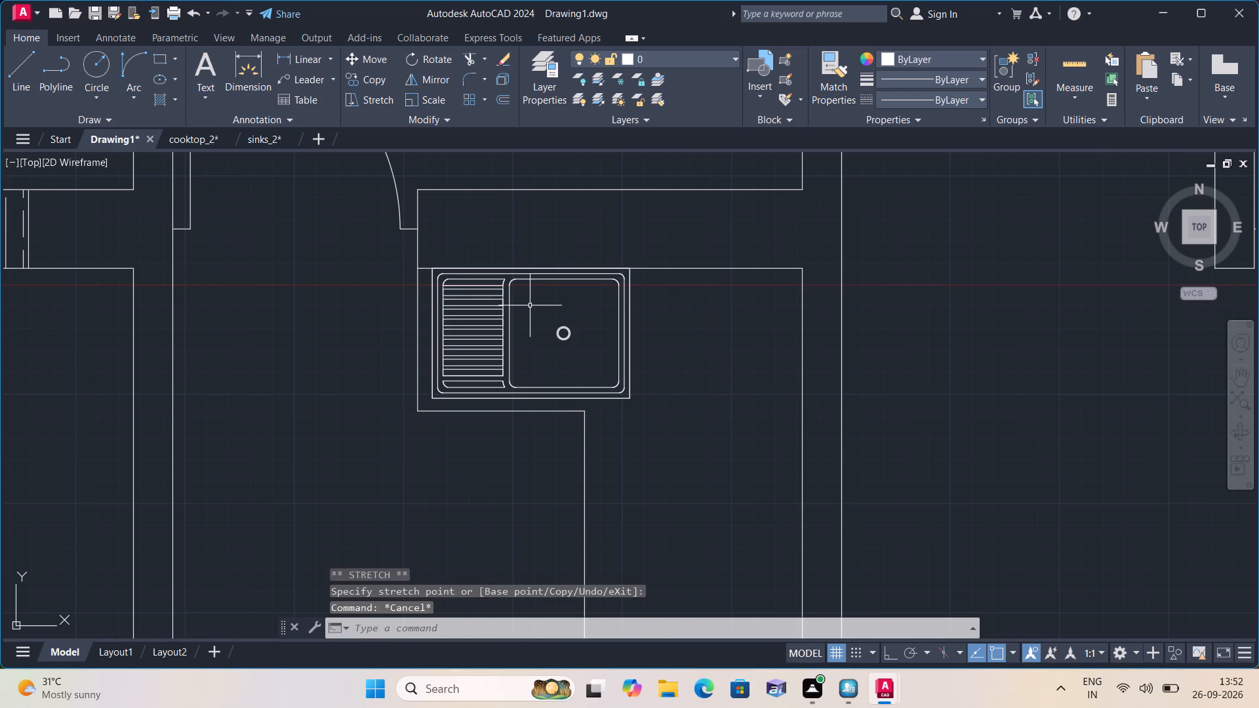
Copy the sink onto the matching end of the L-shaped counter in the east kitchen.
click(427, 317)
click(444, 323)
click(446, 321)
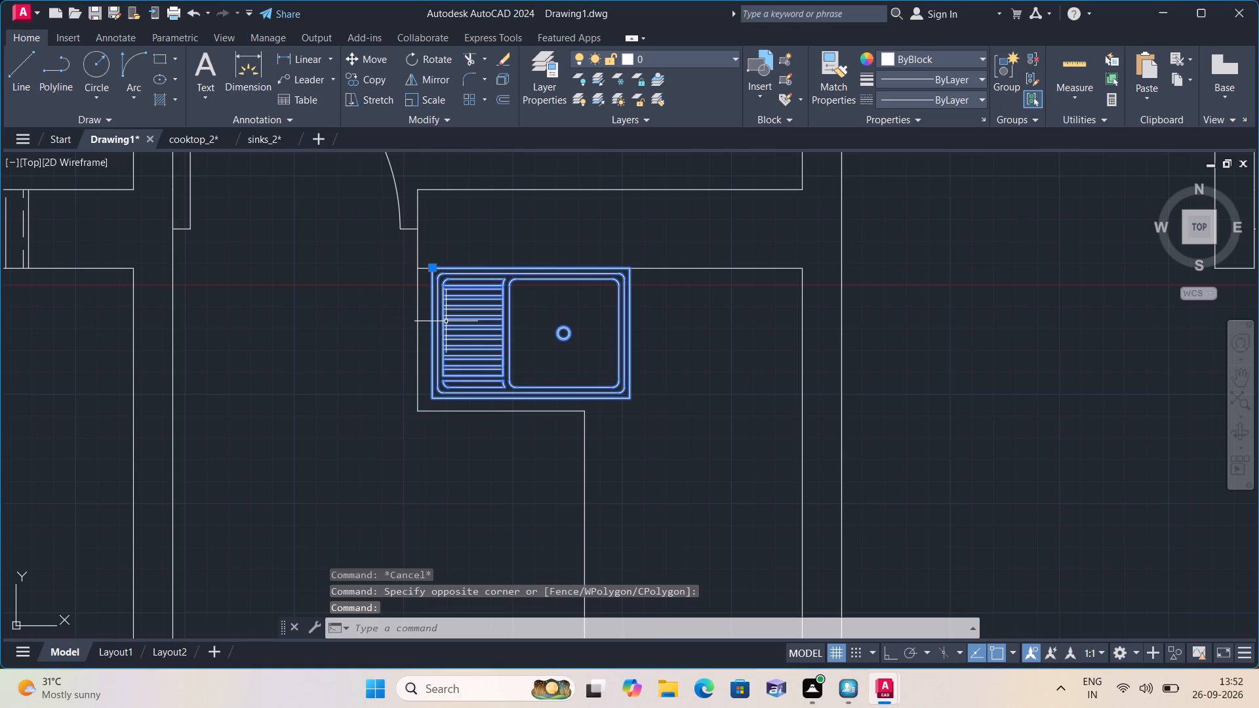
click(371, 77)
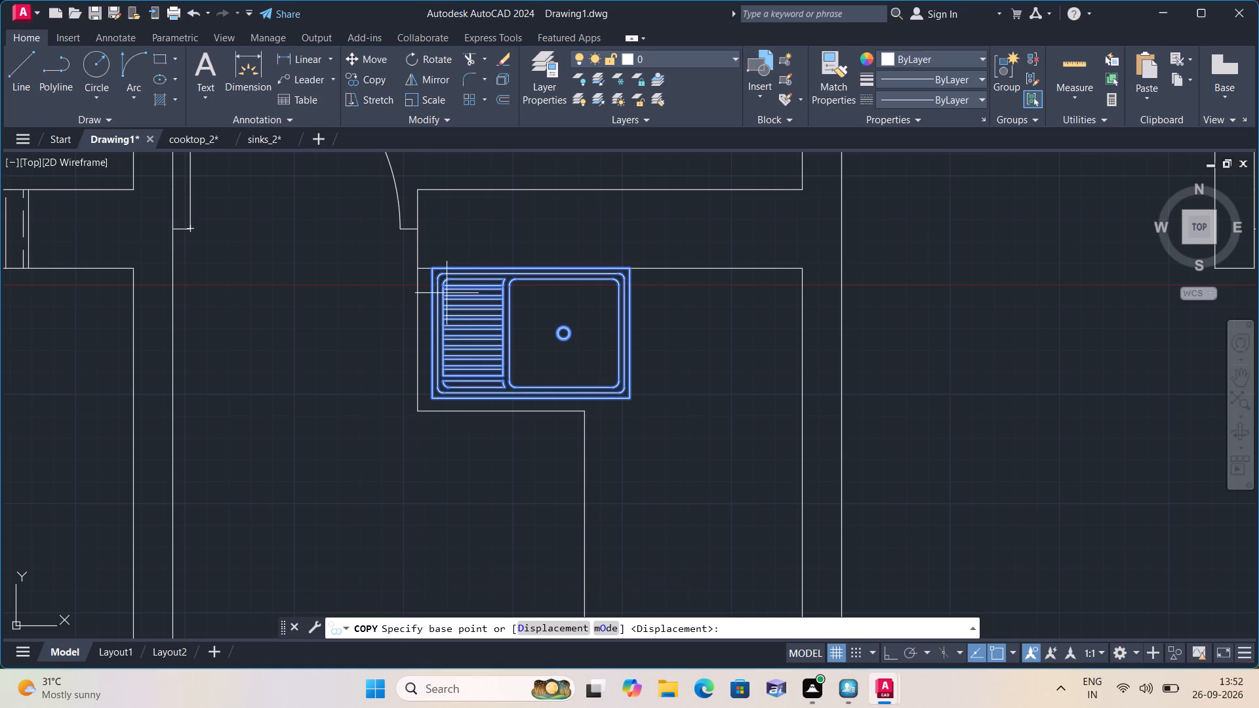
click(450, 301)
scroll(614, 318, down, 2)
middle_drag(826, 288, 821, 288)
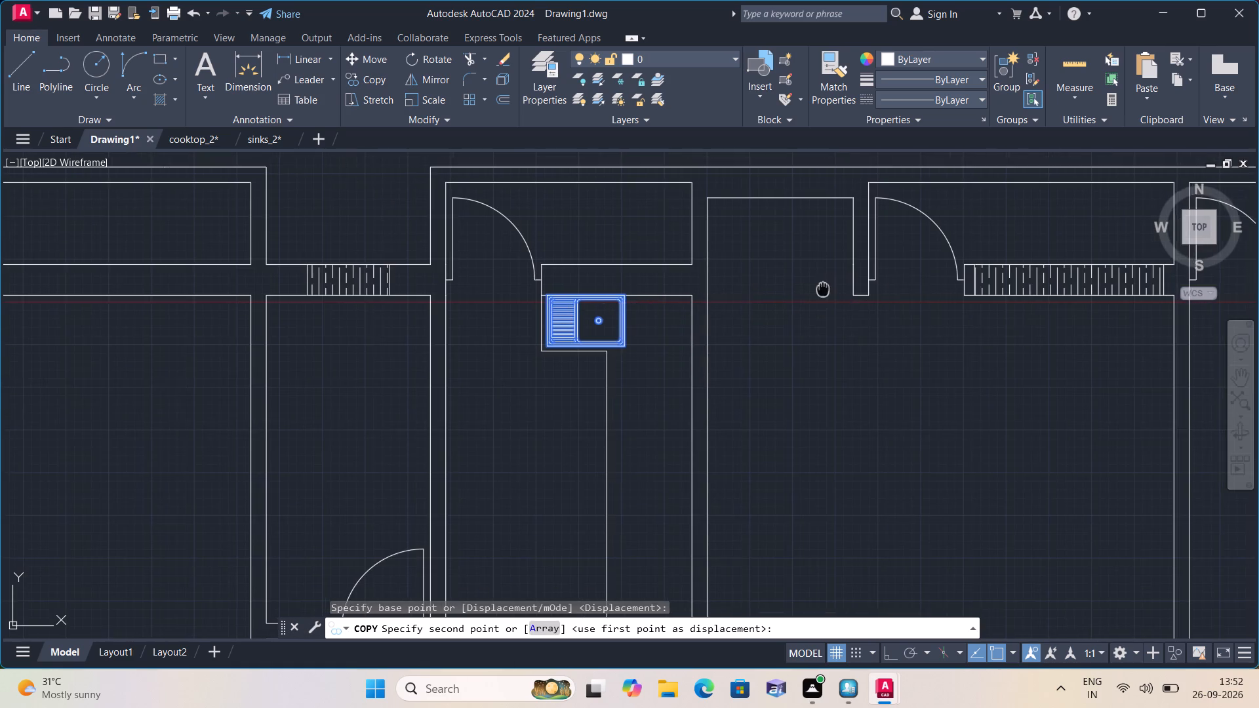
middle_drag(821, 288, 289, 177)
scroll(240, 161, down, 1)
scroll(585, 197, up, 2)
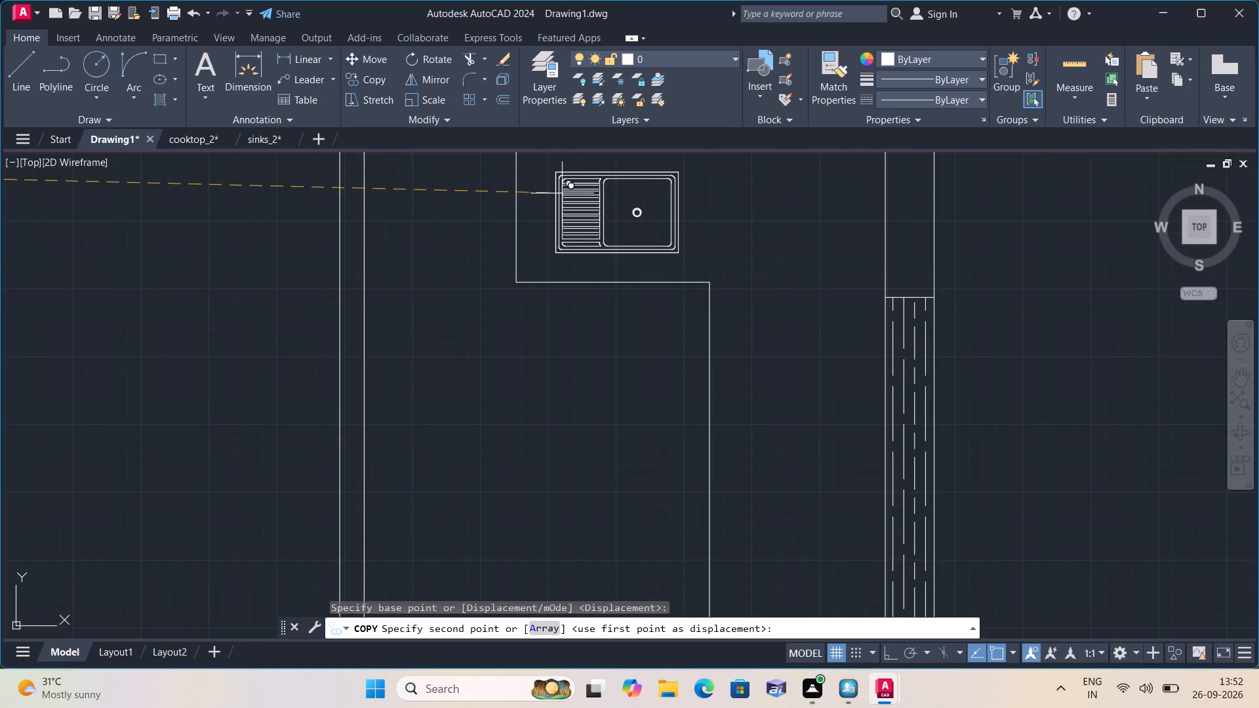
middle_drag(562, 191, 606, 267)
click(586, 261)
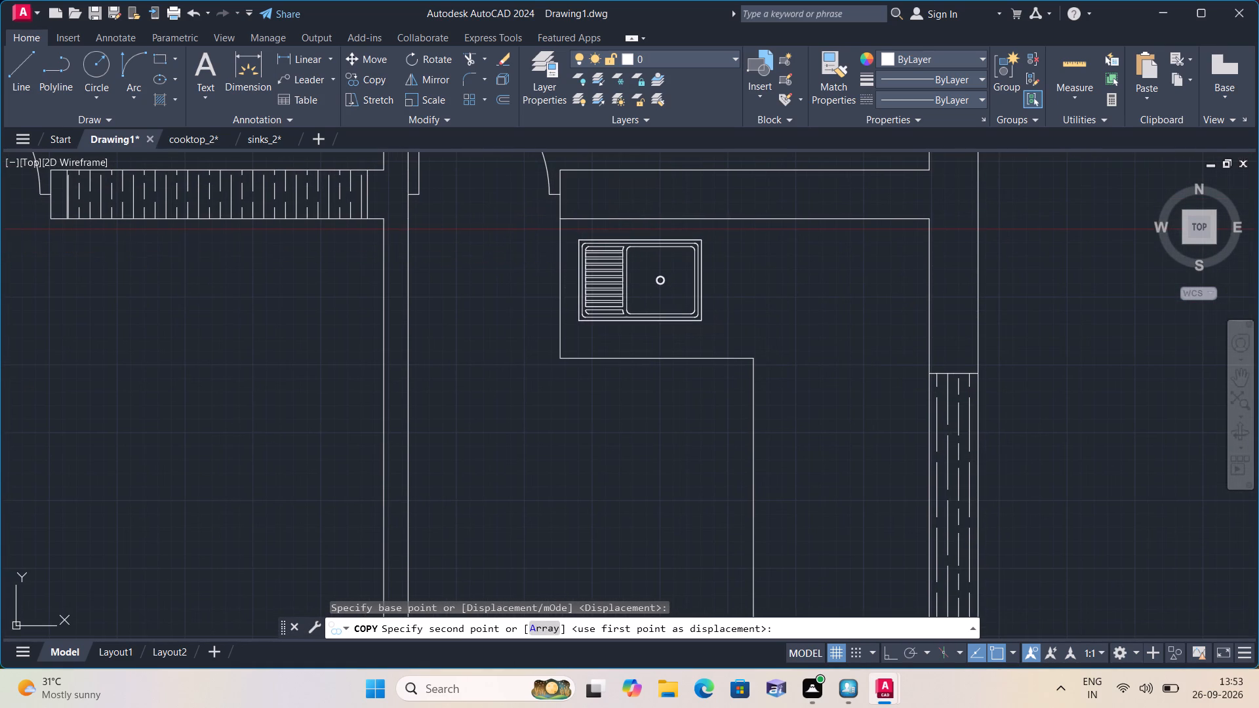
key(Escape)
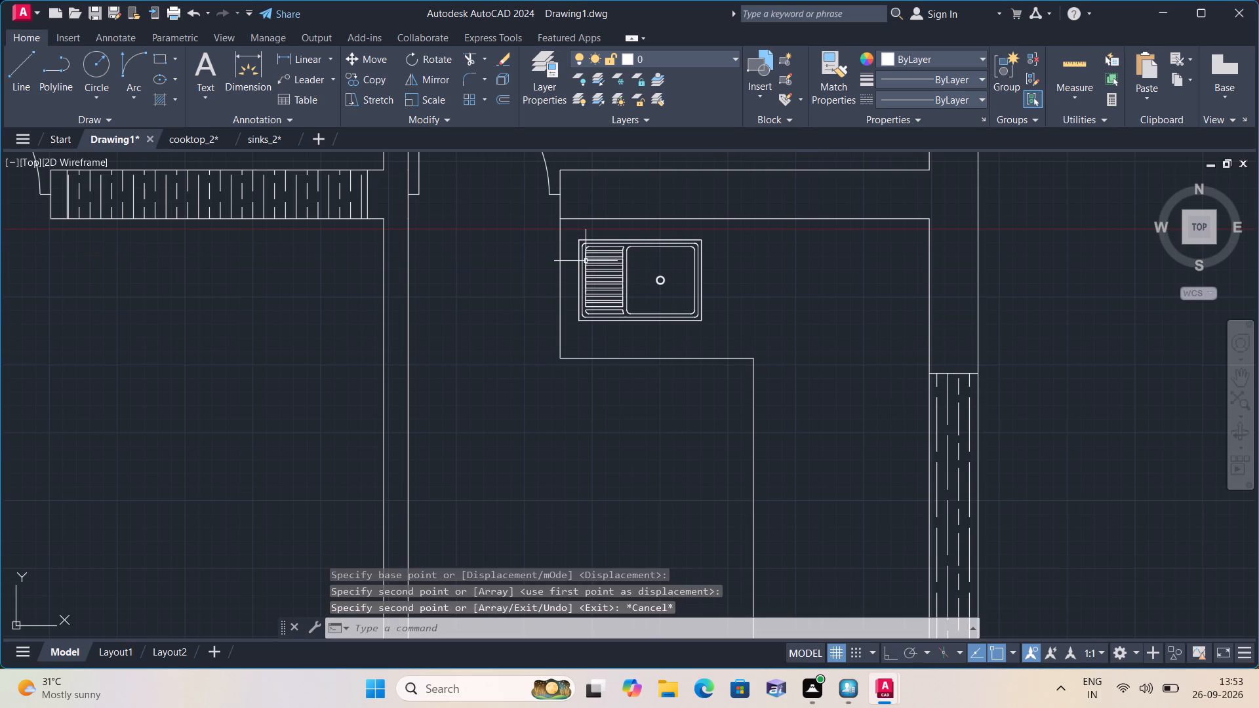
Scale the copied sink up to about one and a half times its size to nearly fill the counter depth.
click(586, 261)
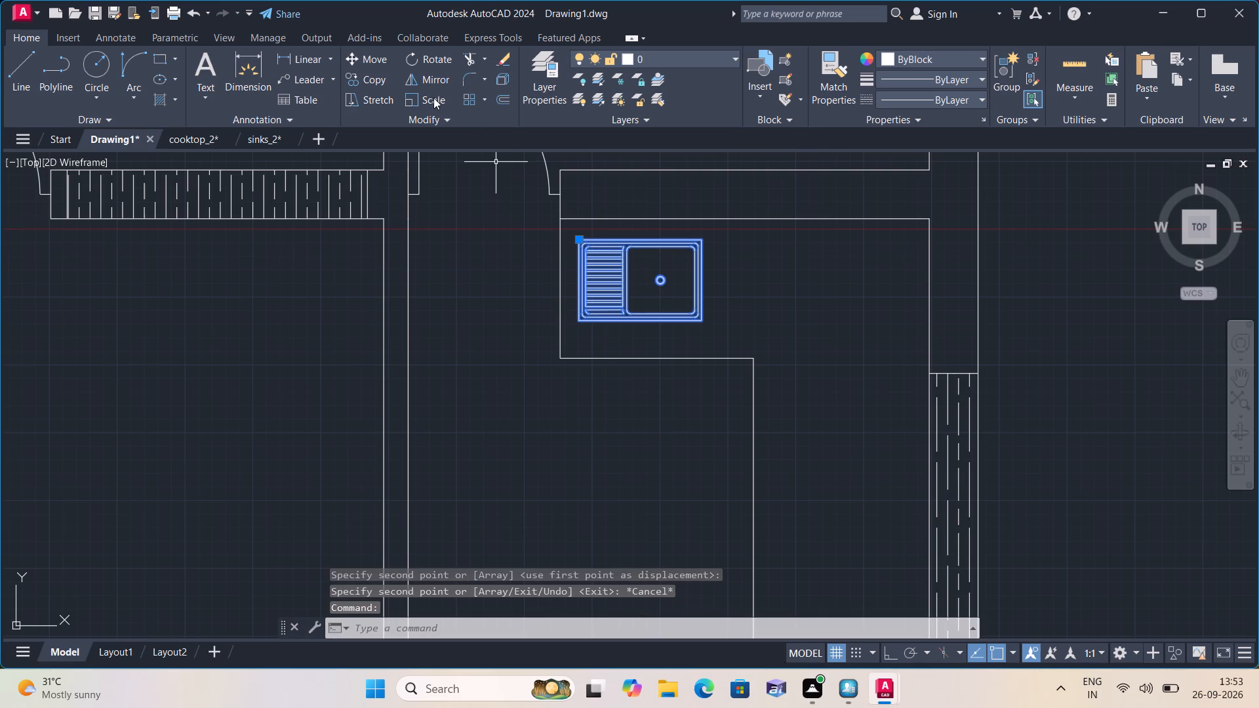
click(433, 98)
click(617, 262)
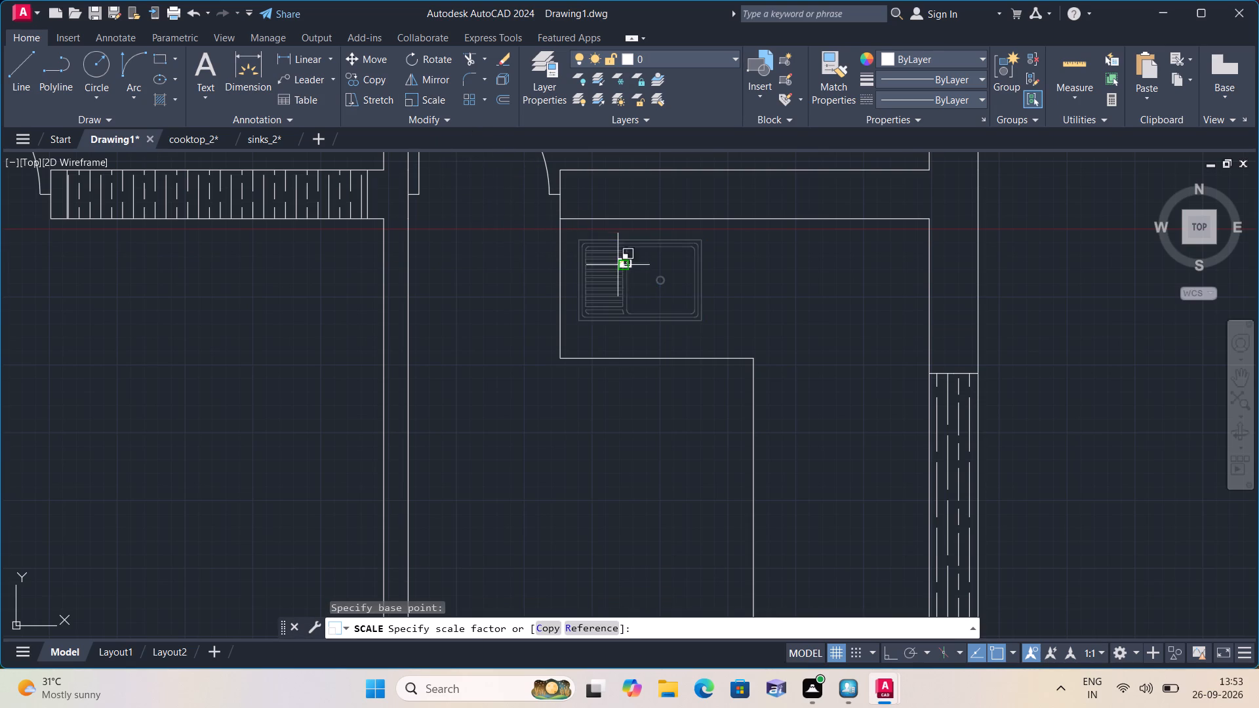
click(666, 340)
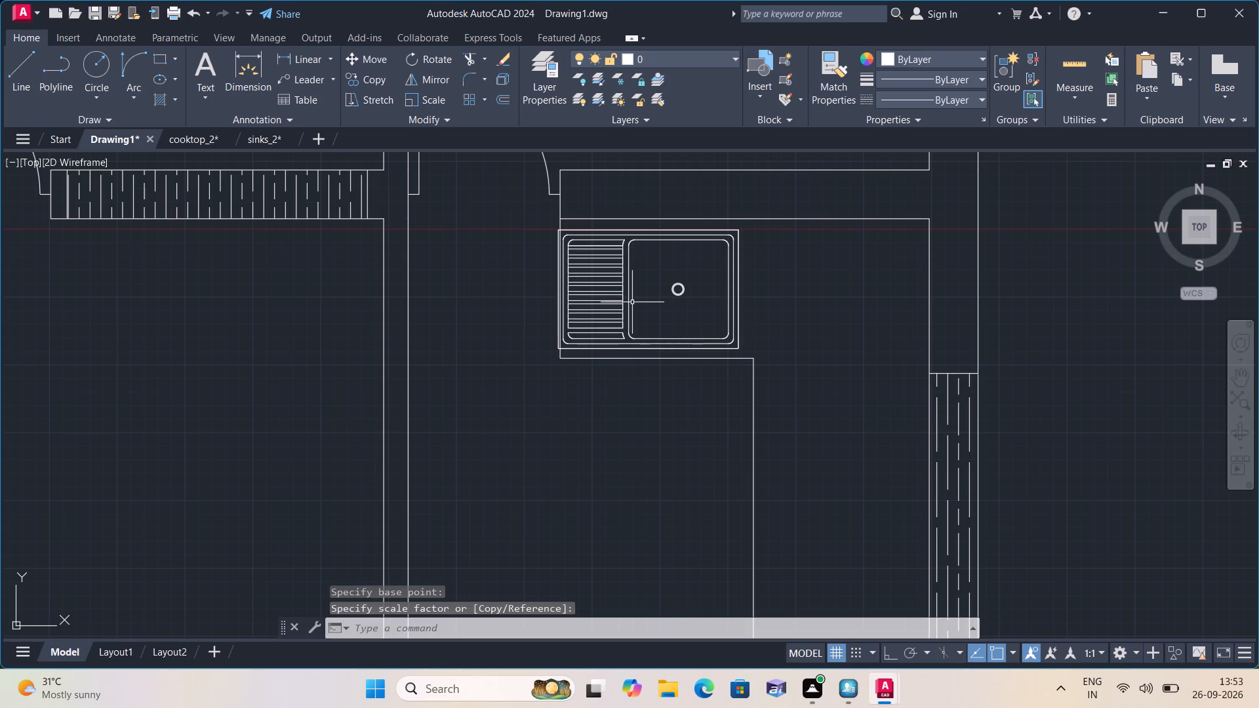
Shift the east kitchen's sink slightly east so it sits within the counter outline.
click(624, 300)
click(559, 229)
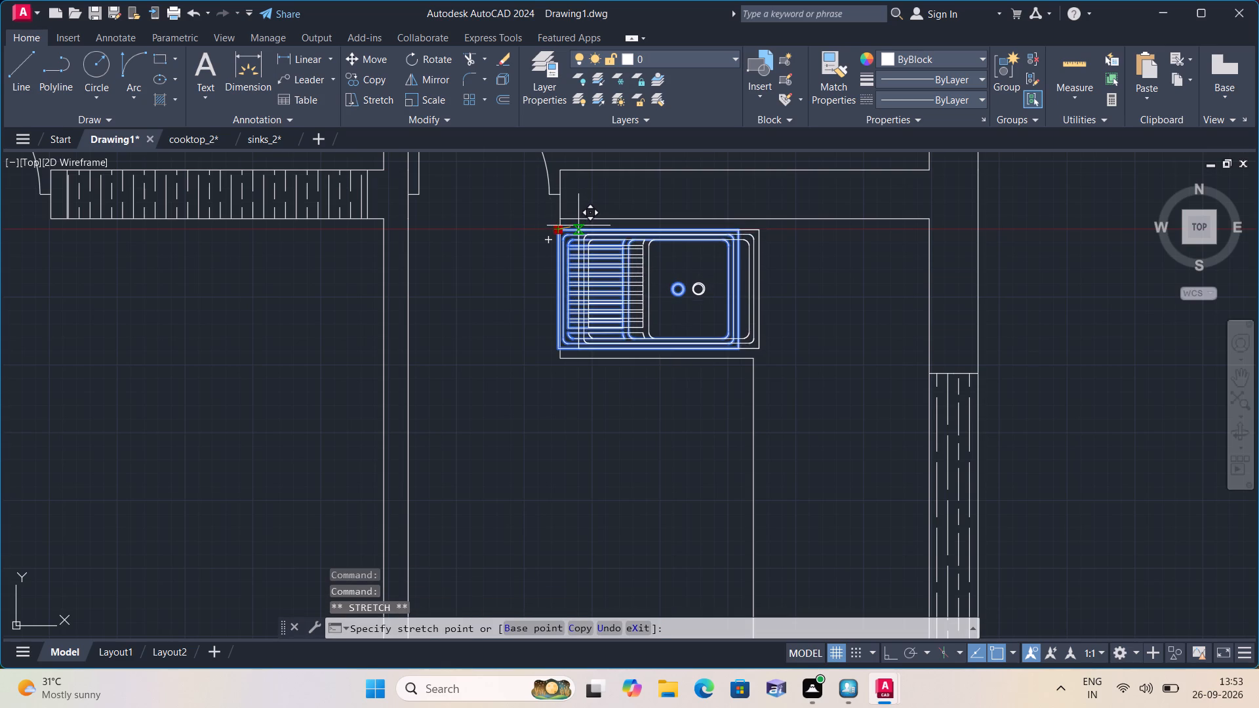
click(578, 226)
key(Escape)
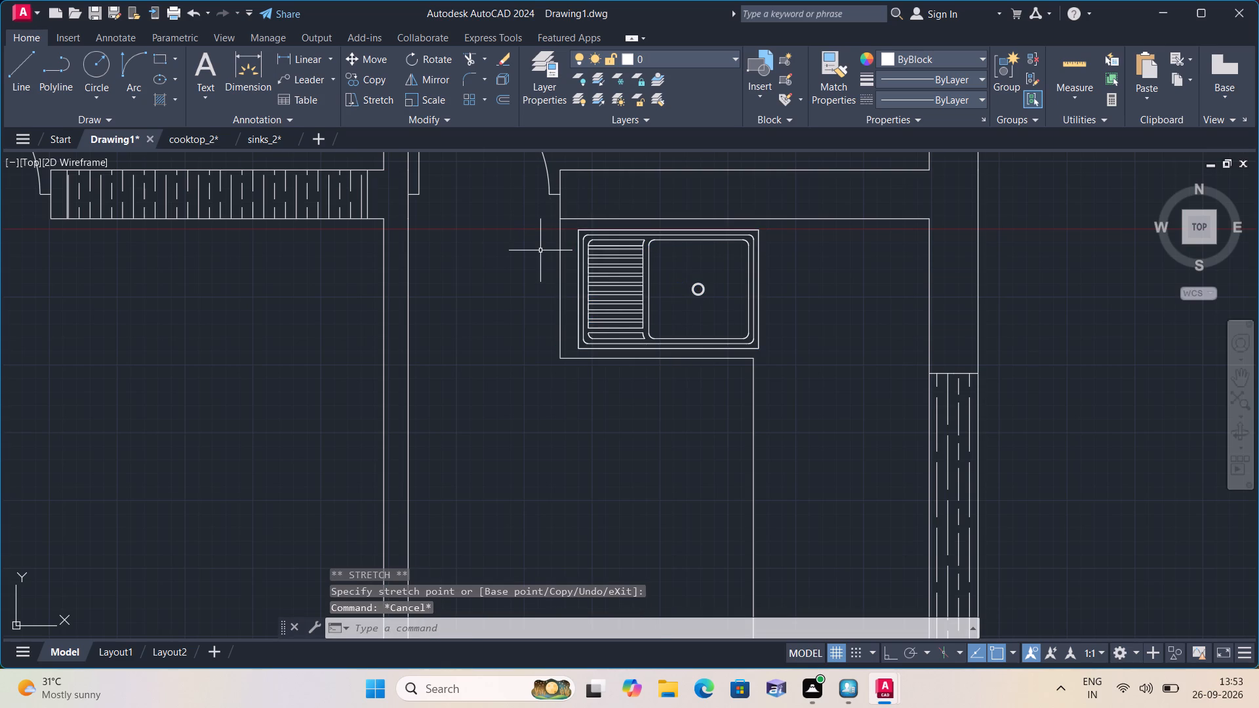
Move the two-burner cooktop from outside the plan onto the east kitchen's counter, southeast of the sink and beside the window wall.
scroll(613, 302, down, 2)
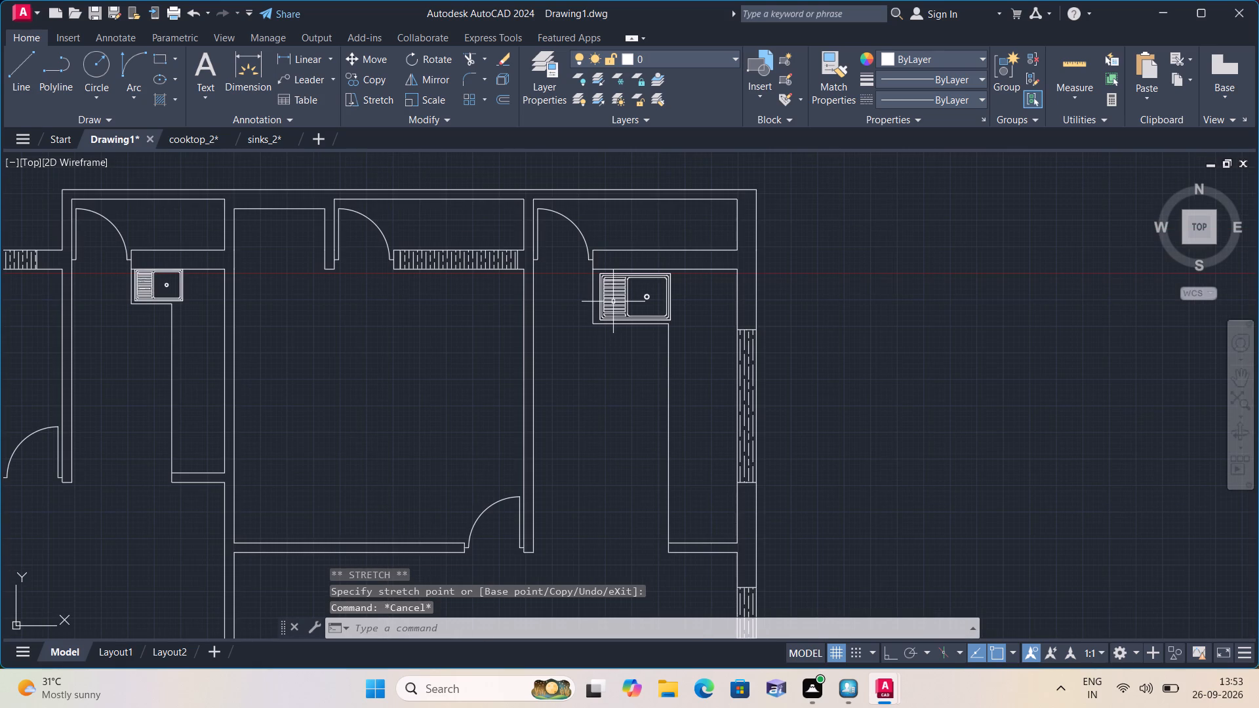
scroll(613, 302, down, 1)
scroll(626, 304, up, 1)
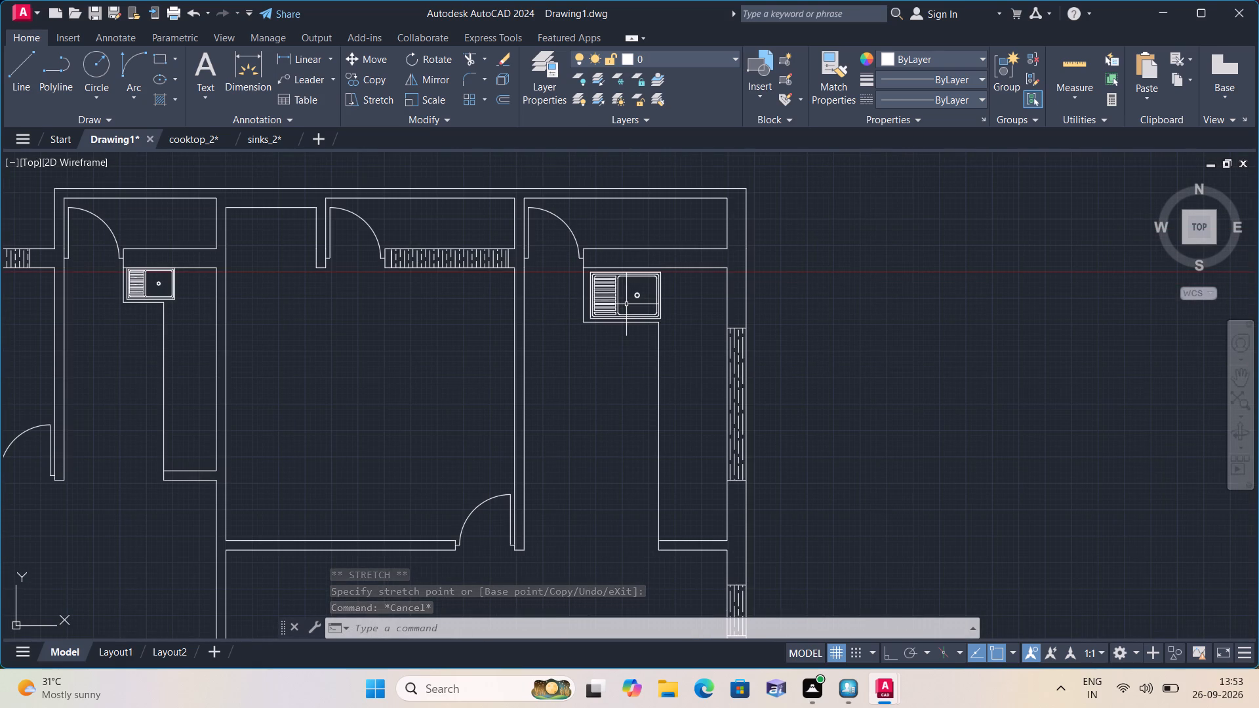
scroll(626, 305, down, 4)
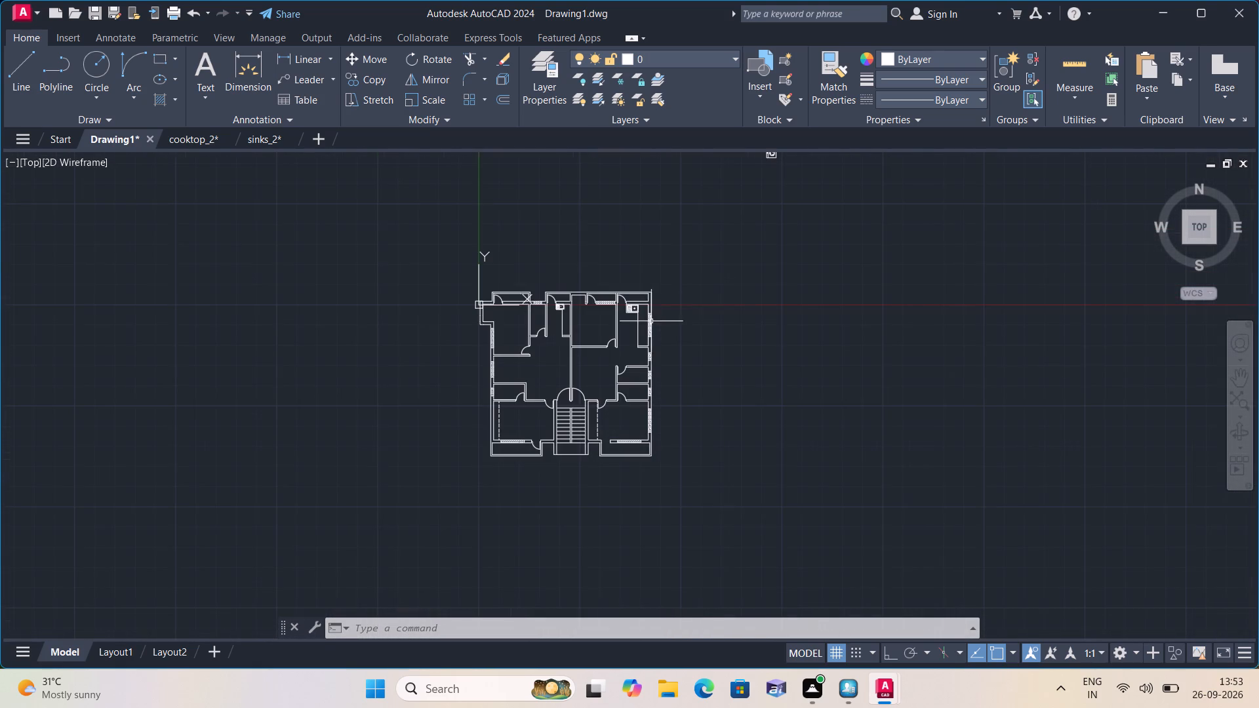
middle_drag(754, 318, 710, 407)
drag(761, 336, 757, 294)
click(706, 201)
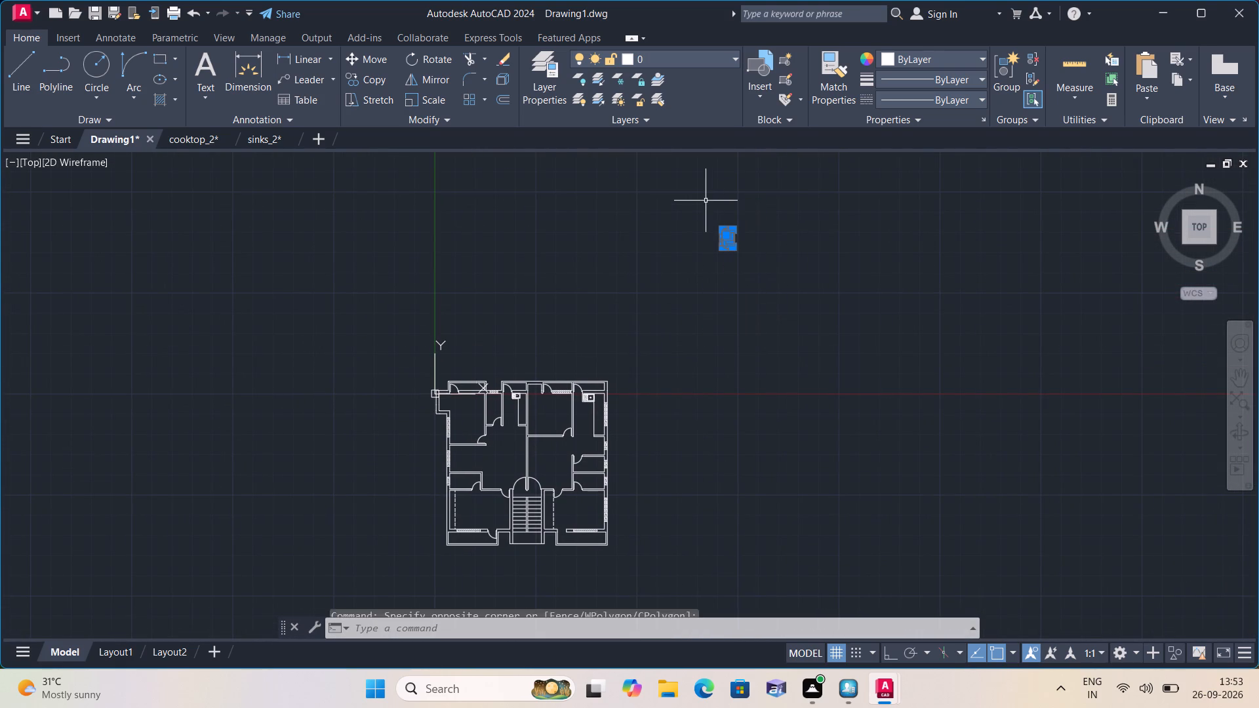
click(375, 57)
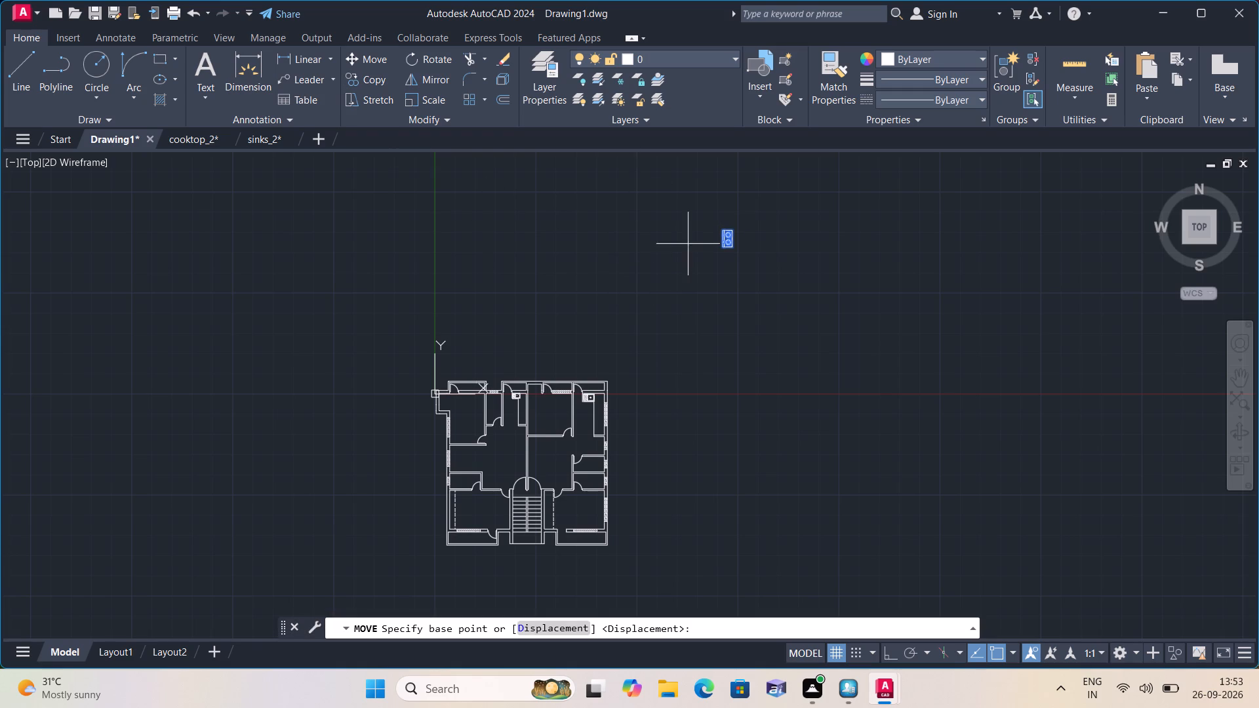
click(727, 235)
scroll(610, 393, up, 3)
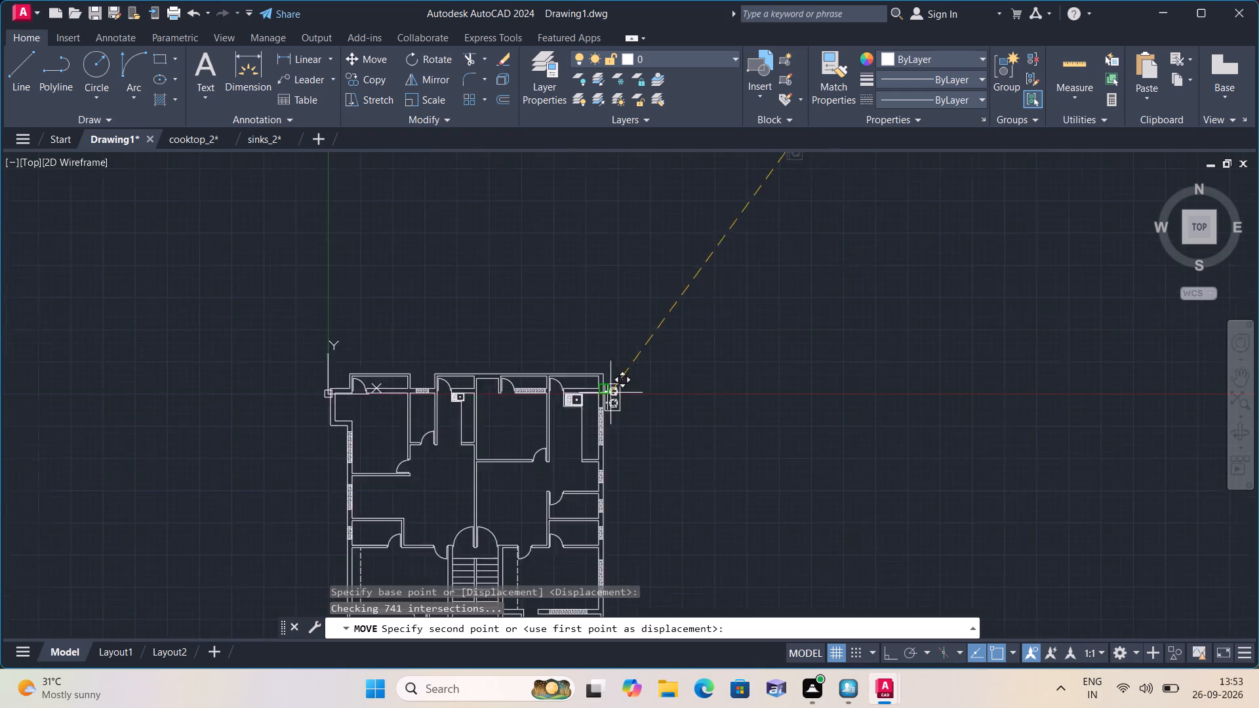
scroll(567, 425, up, 2)
middle_drag(508, 458, 483, 357)
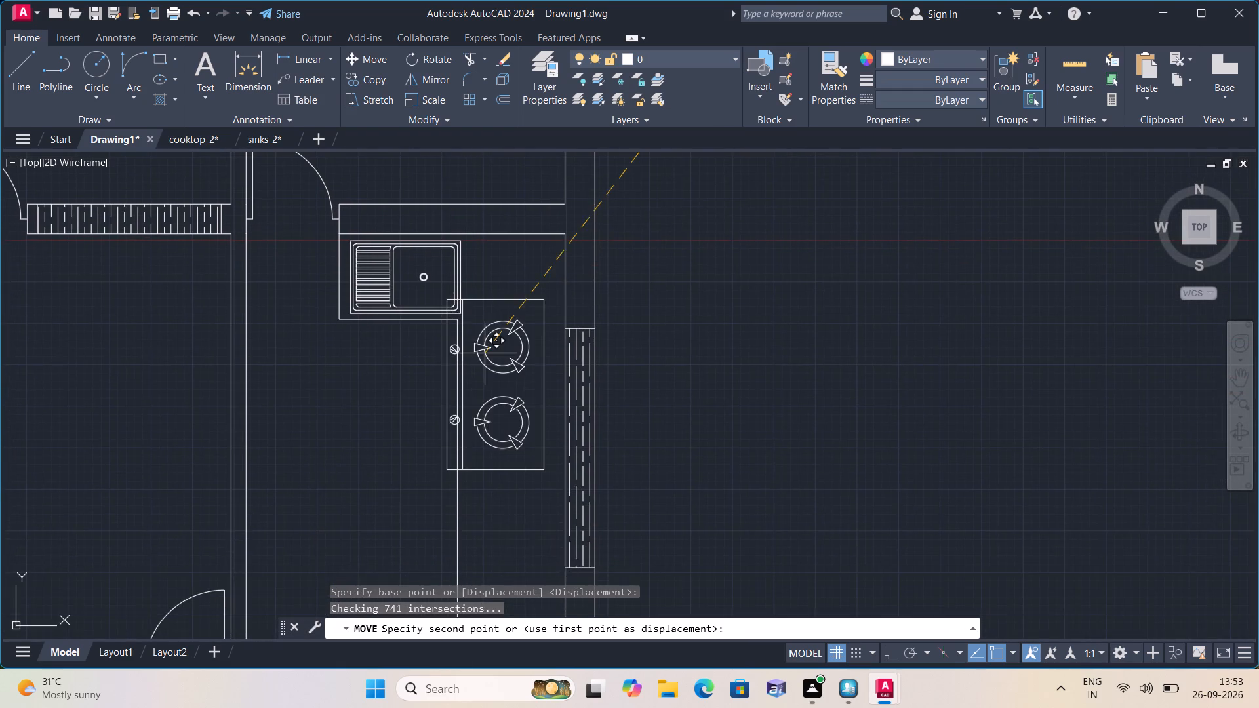
scroll(485, 353, up, 1)
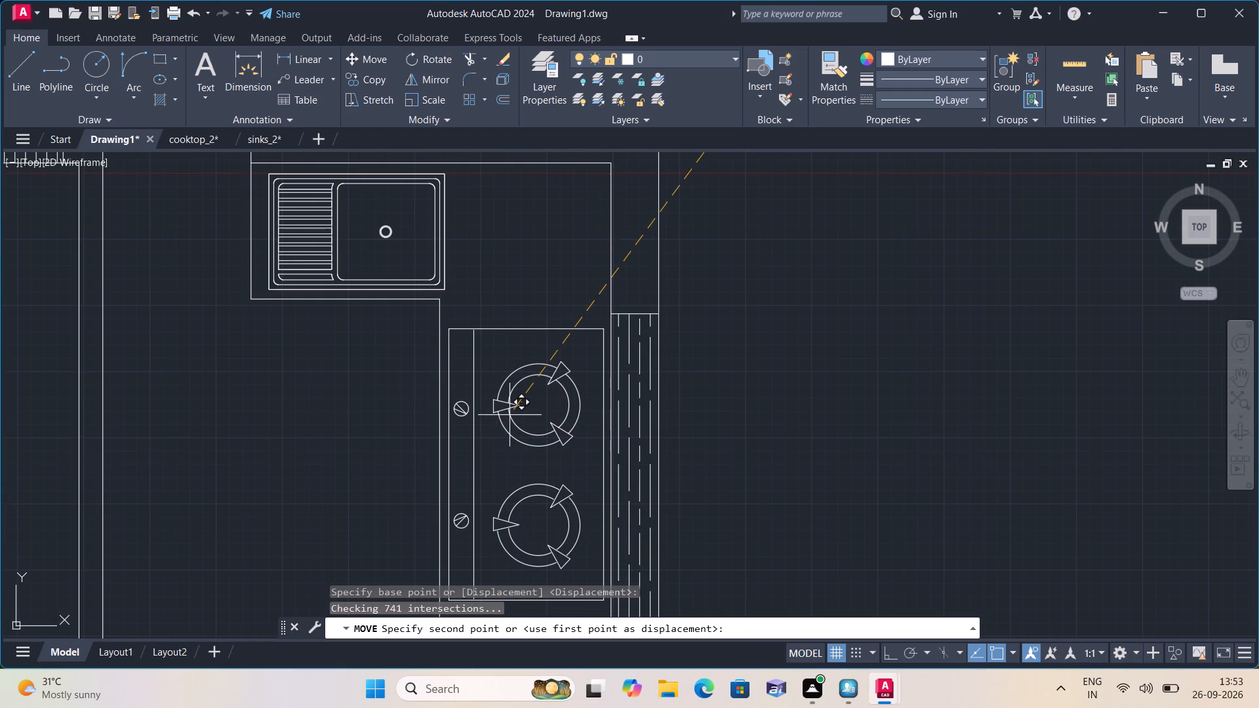
click(510, 415)
middle_drag(506, 420, 515, 344)
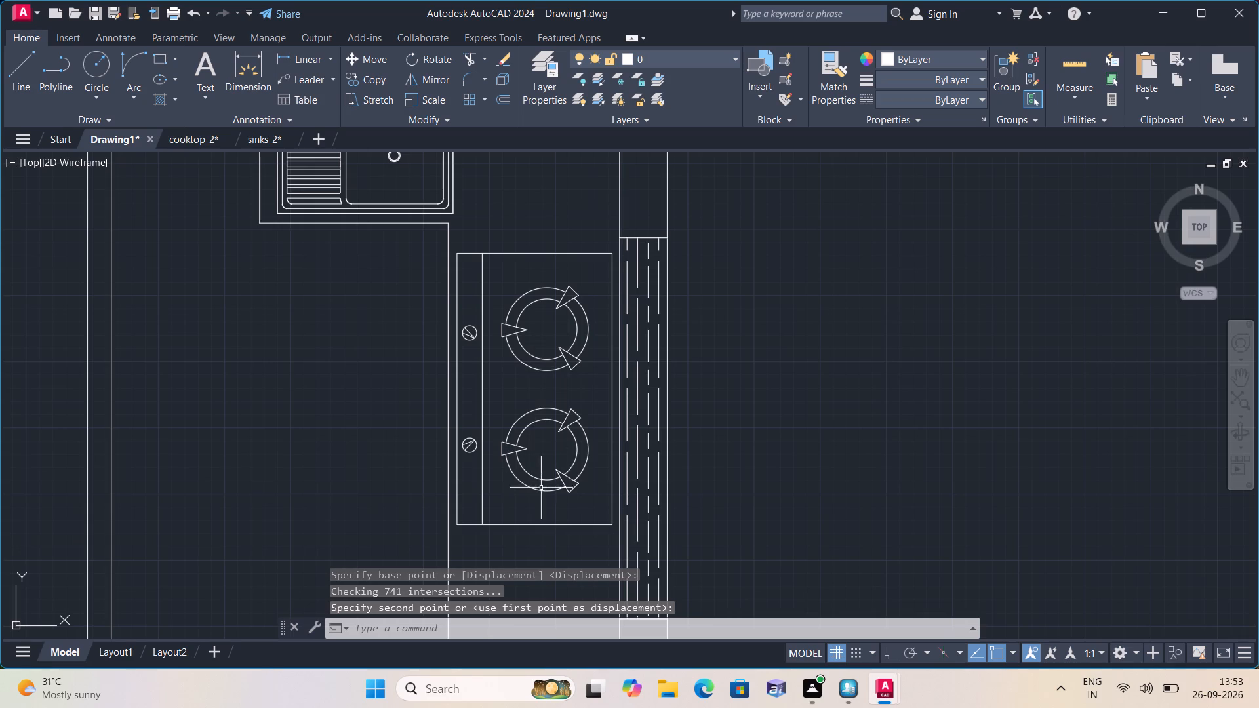
Copy the whole east kitchen cooktop westward into the open room between the two kitchens.
click(554, 559)
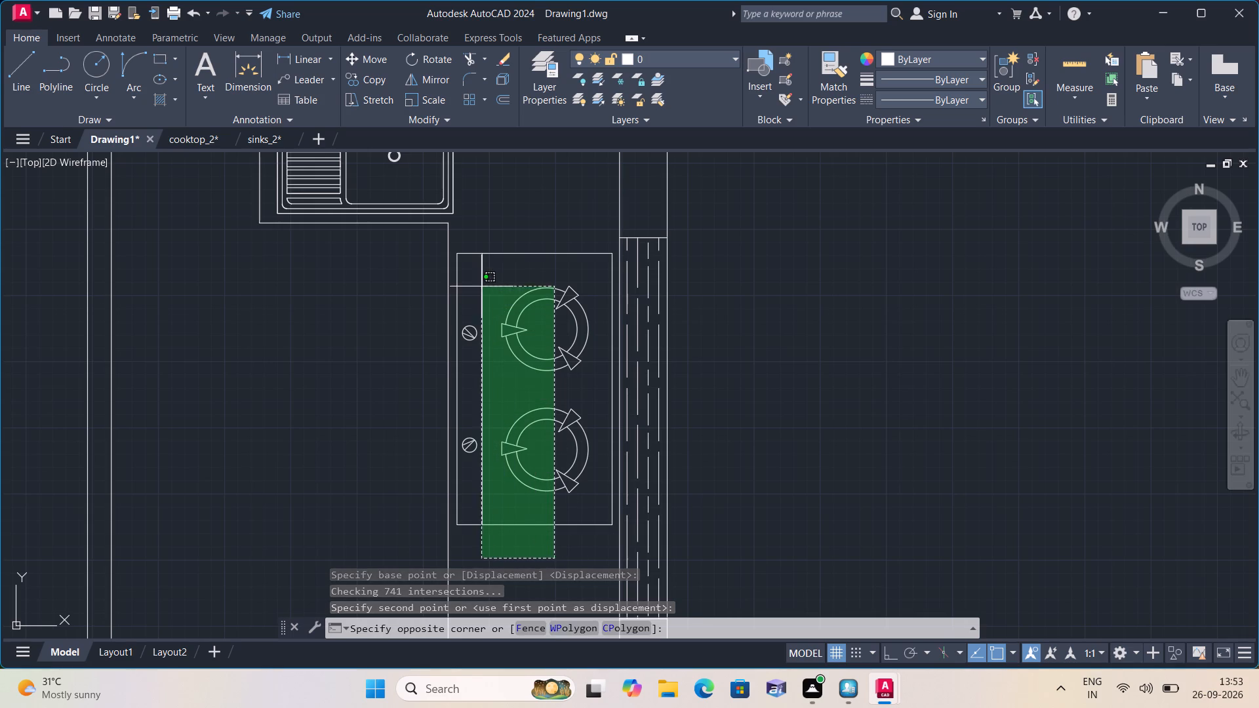
click(466, 268)
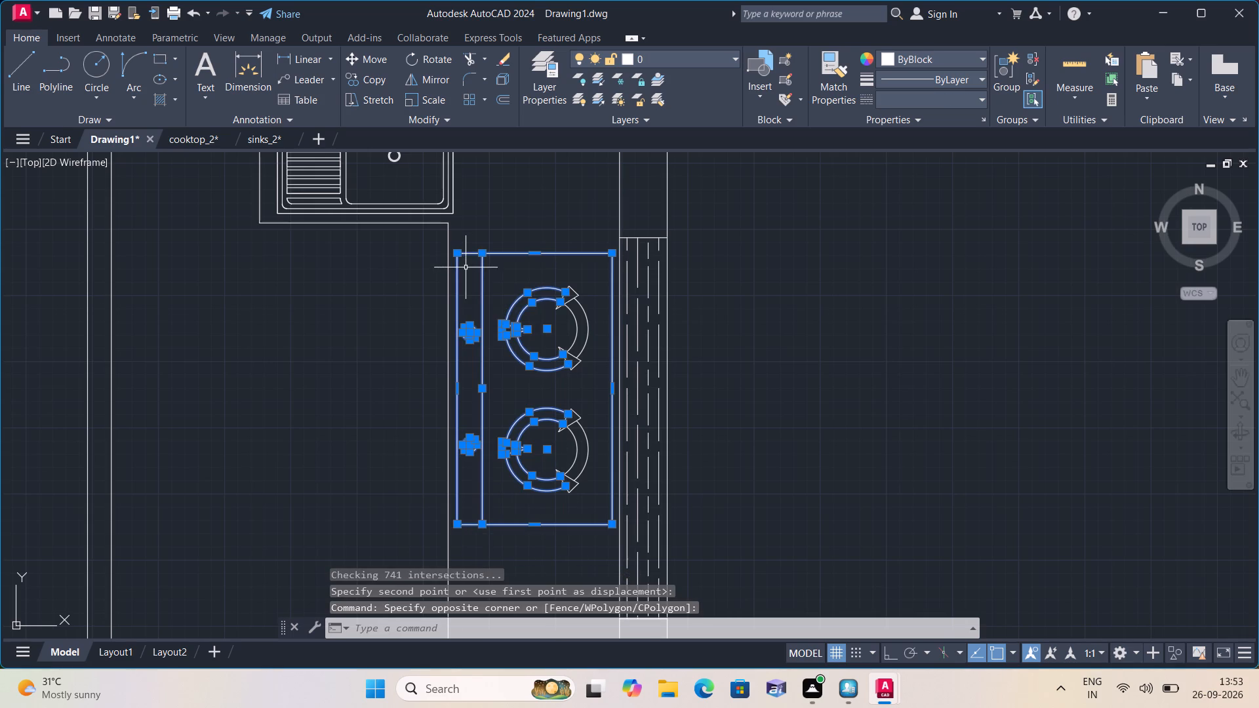
click(590, 521)
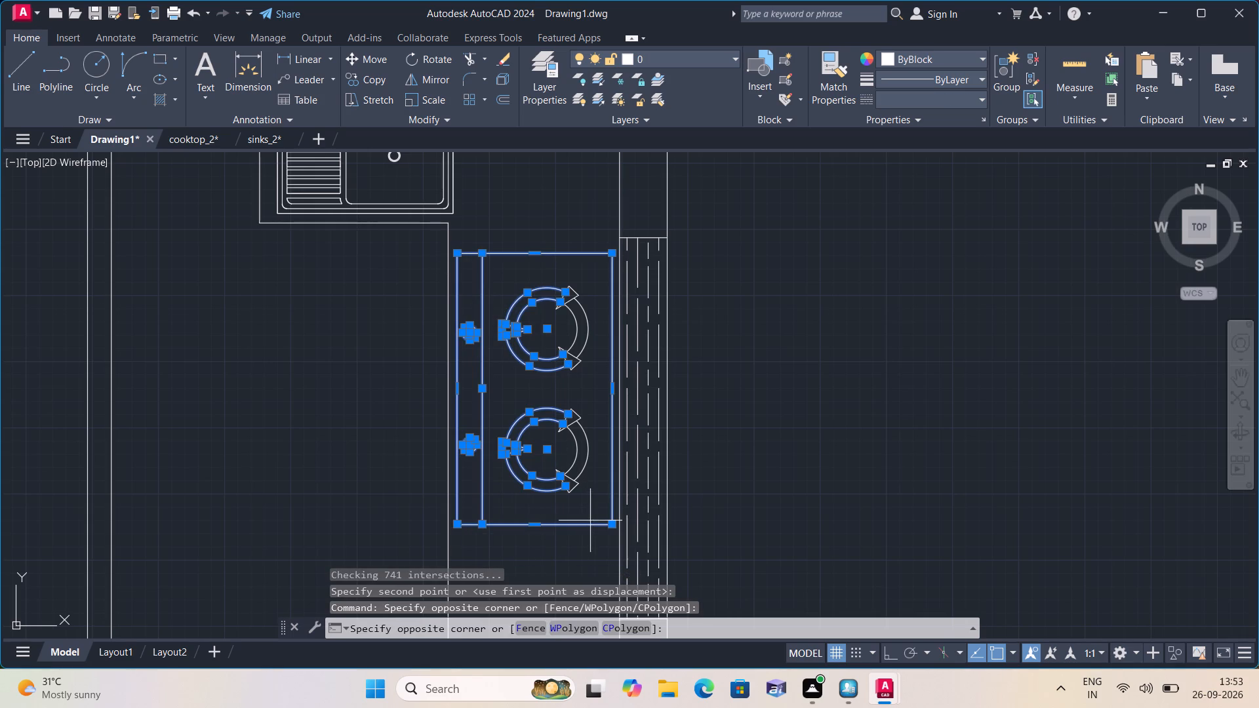
click(517, 252)
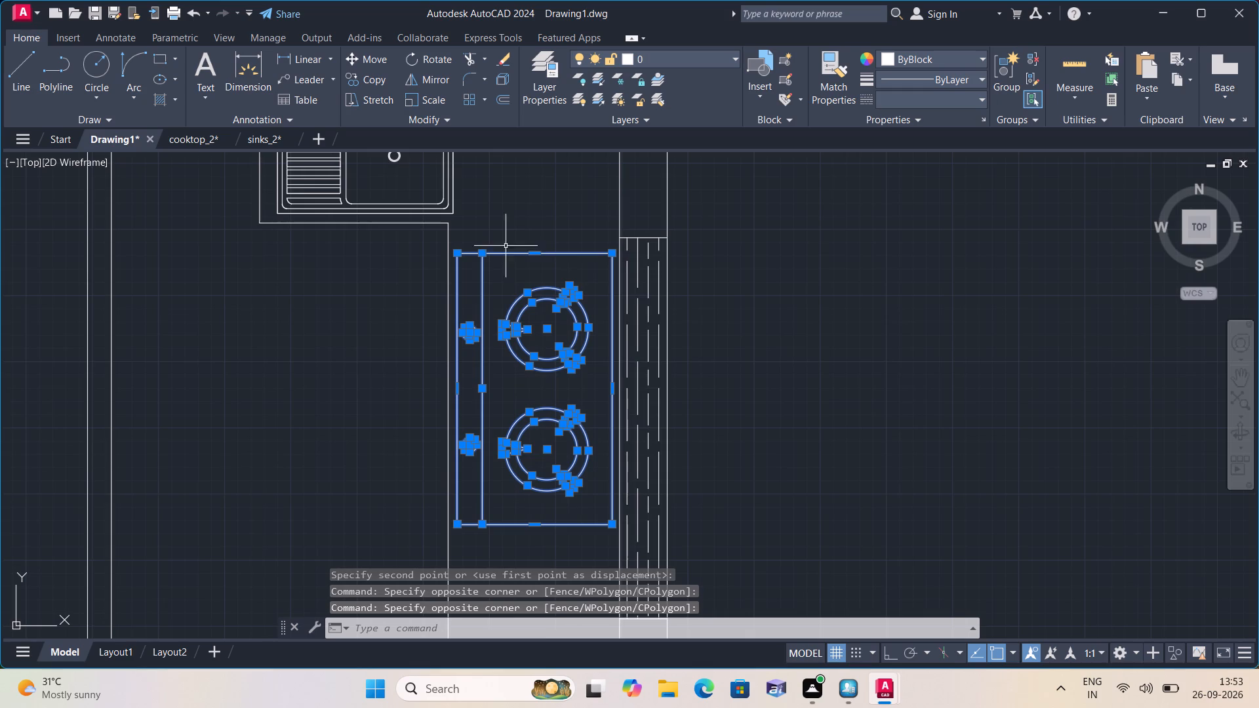
click(368, 80)
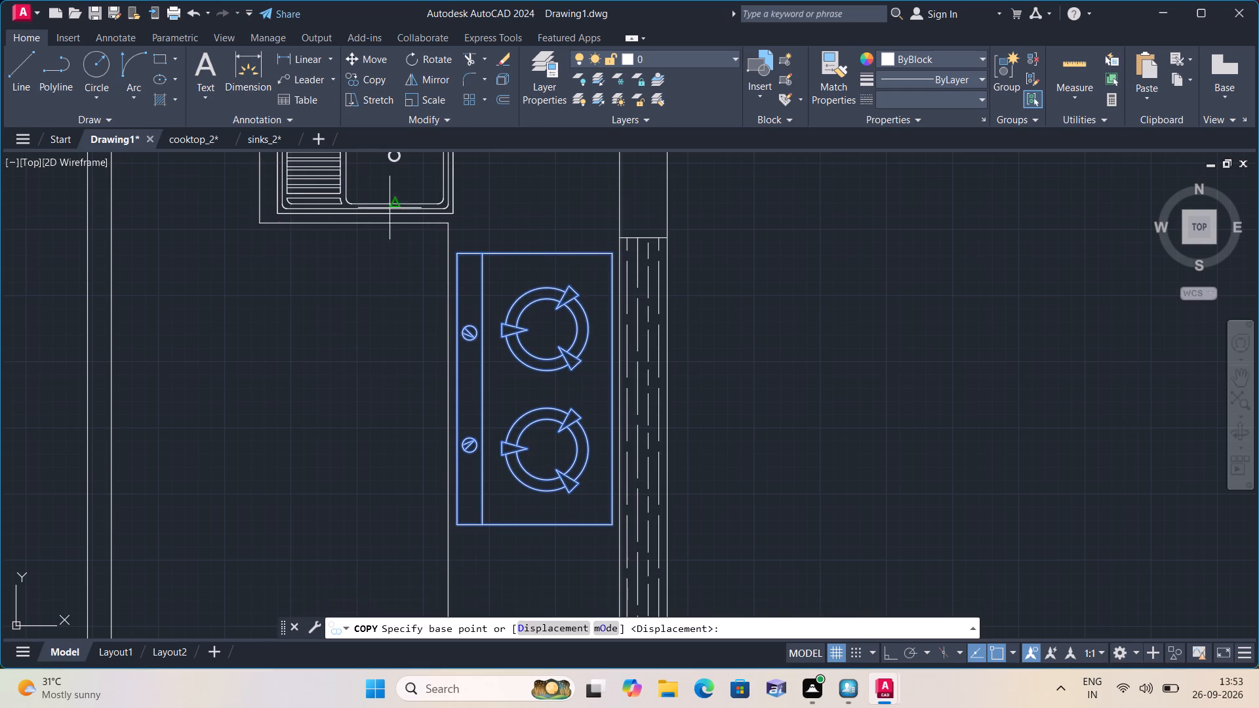
click(522, 359)
scroll(335, 360, down, 2)
middle_drag(272, 368, 616, 374)
scroll(239, 373, up, 1)
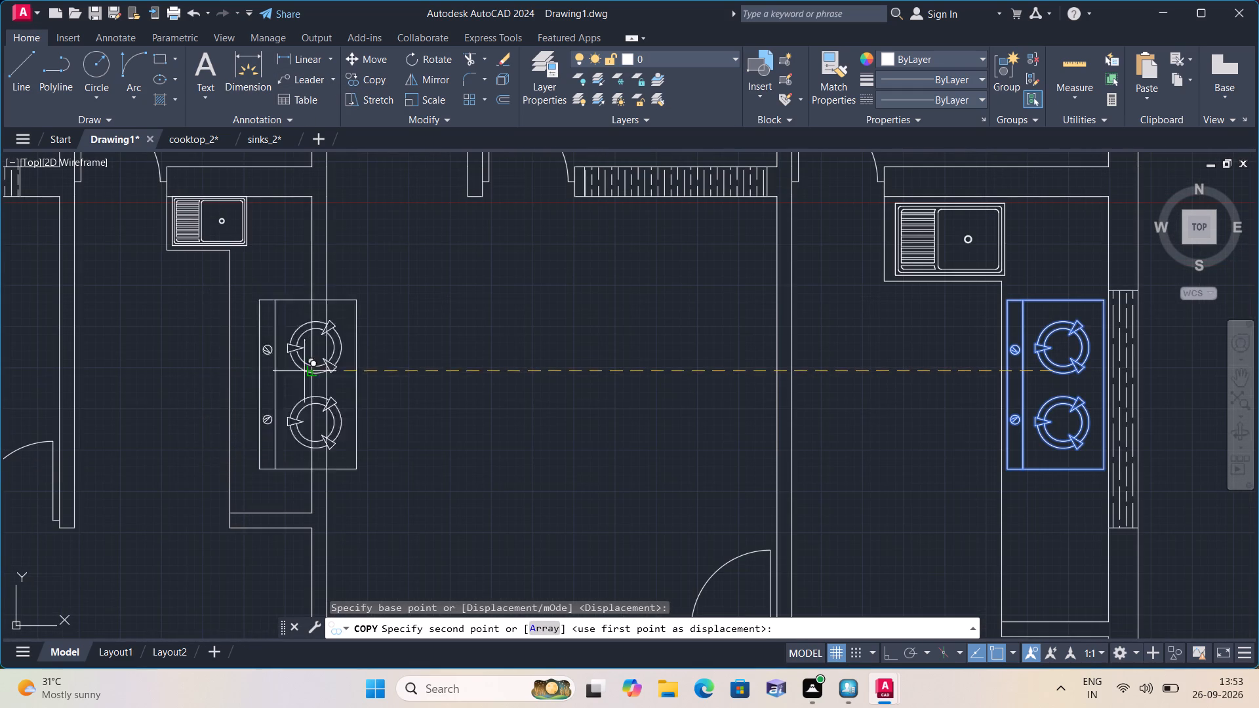
click(455, 379)
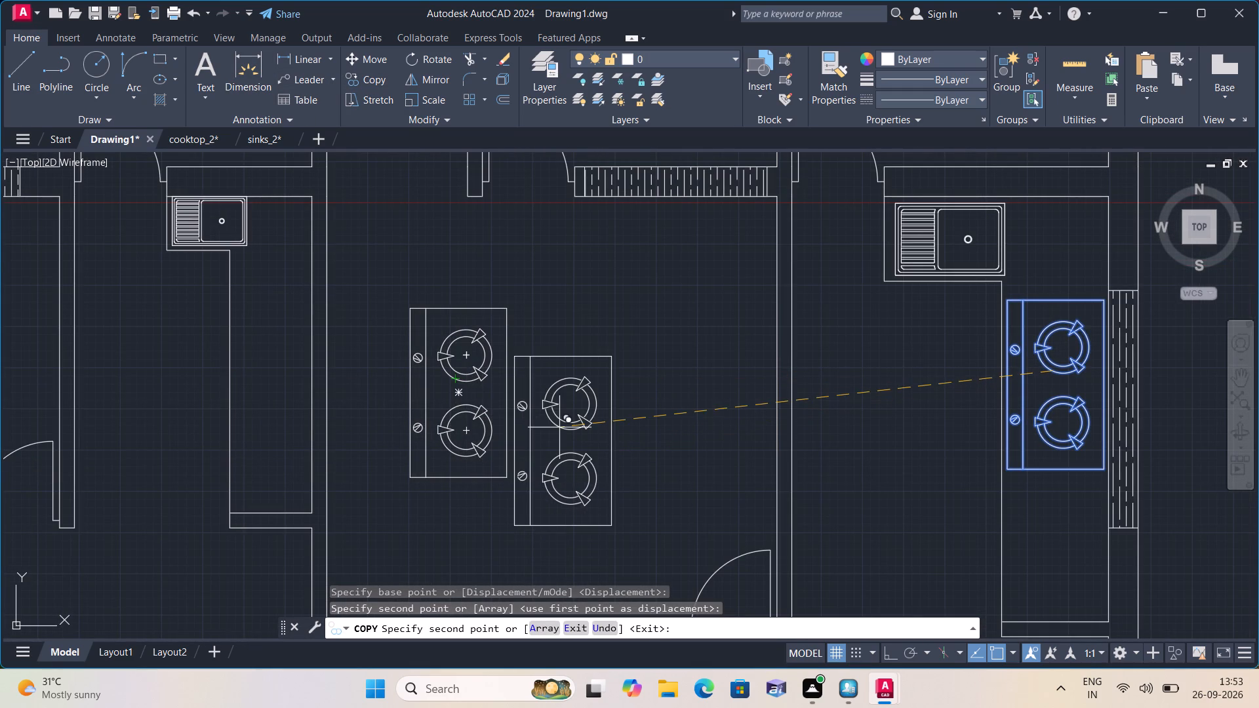
key(Escape)
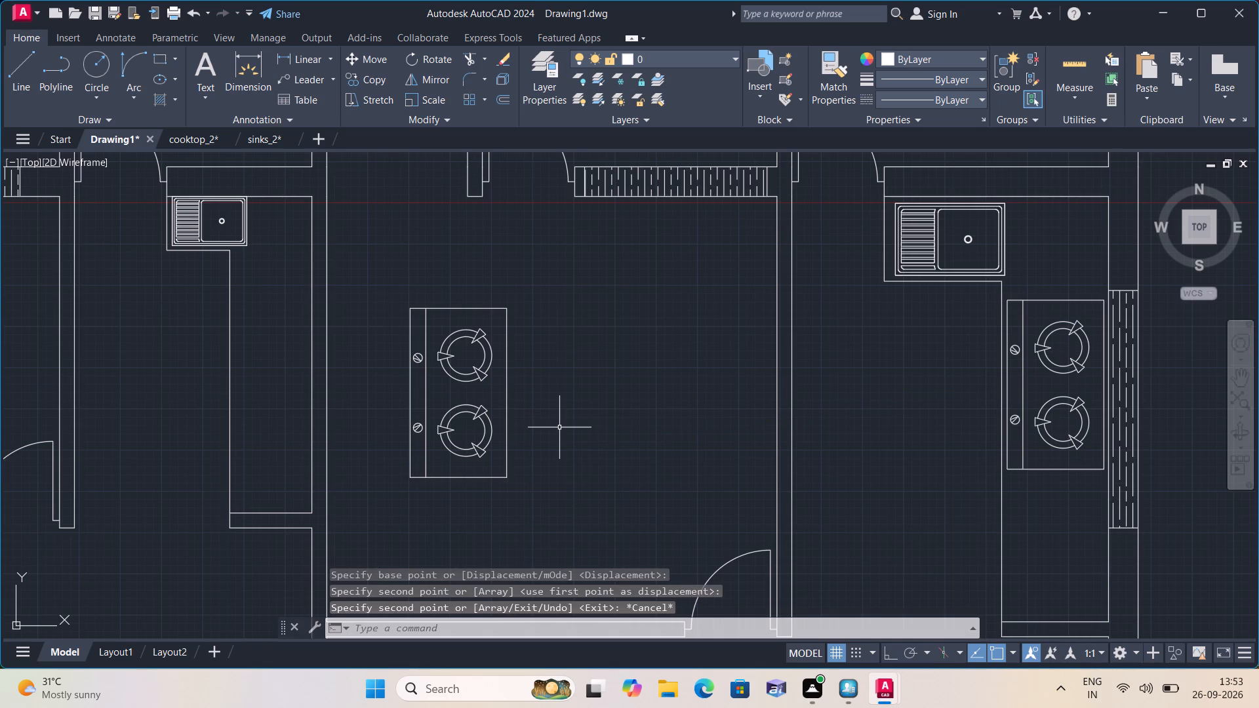
Scale the copied cooktop down to about two-thirds of its size to suit the narrower west kitchen counter.
click(570, 496)
click(381, 263)
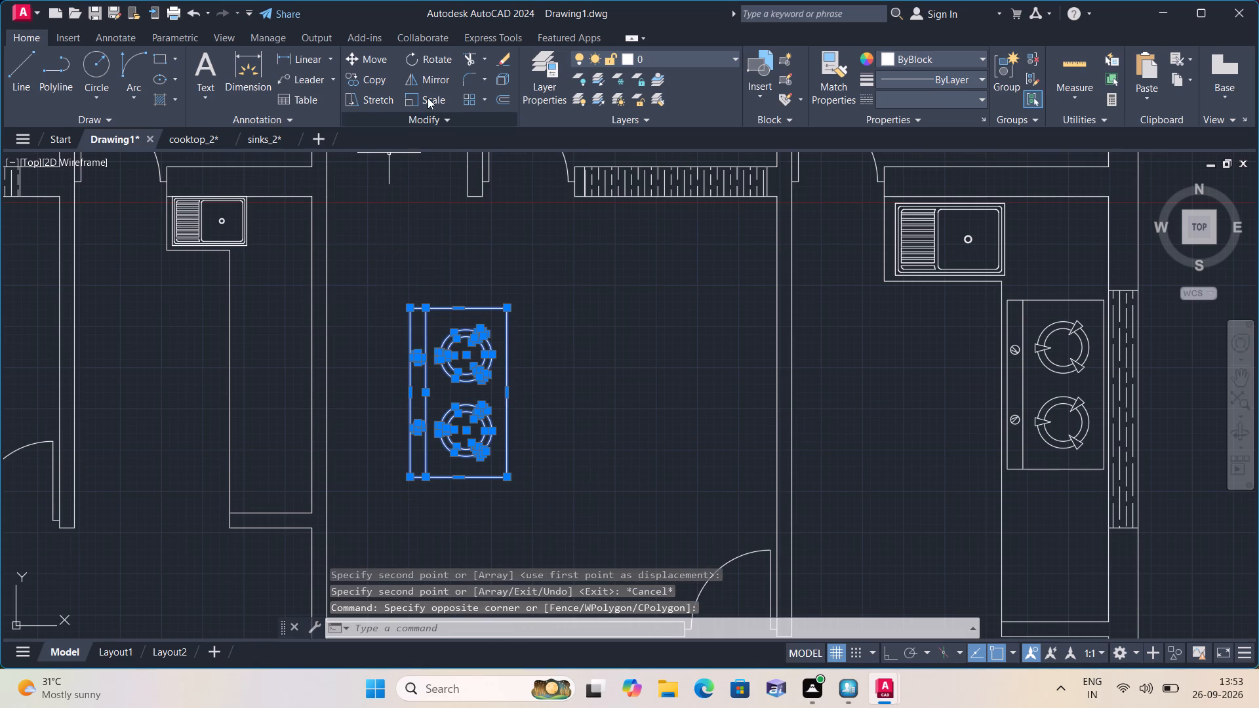
click(430, 99)
click(437, 340)
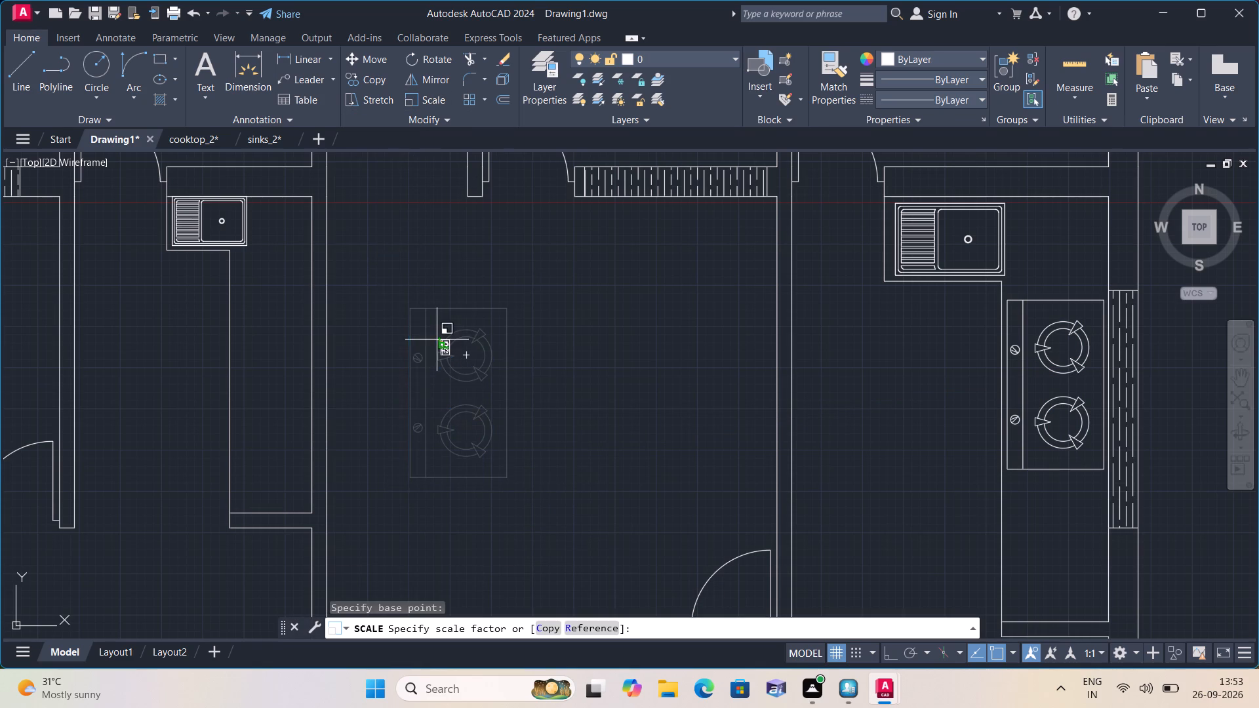
click(453, 397)
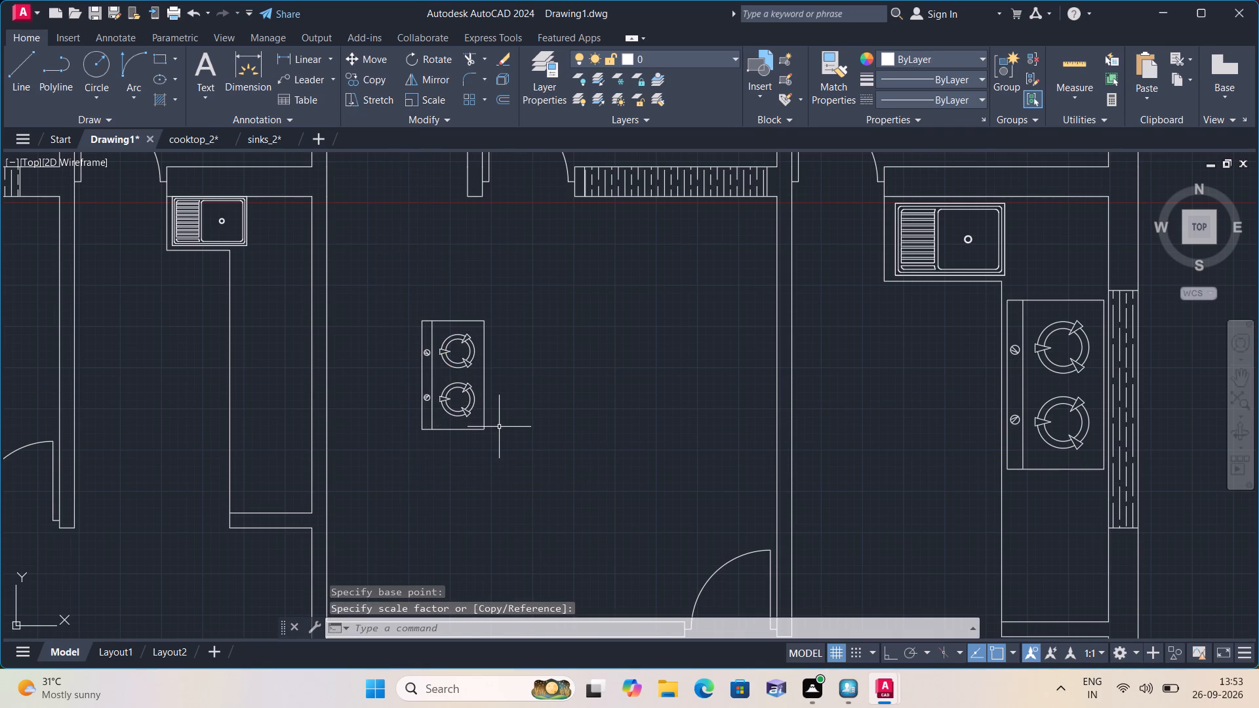
Move the reduced cooktop onto the west kitchen's counter, southeast of the sink and inside the counter outline.
click(500, 427)
click(396, 286)
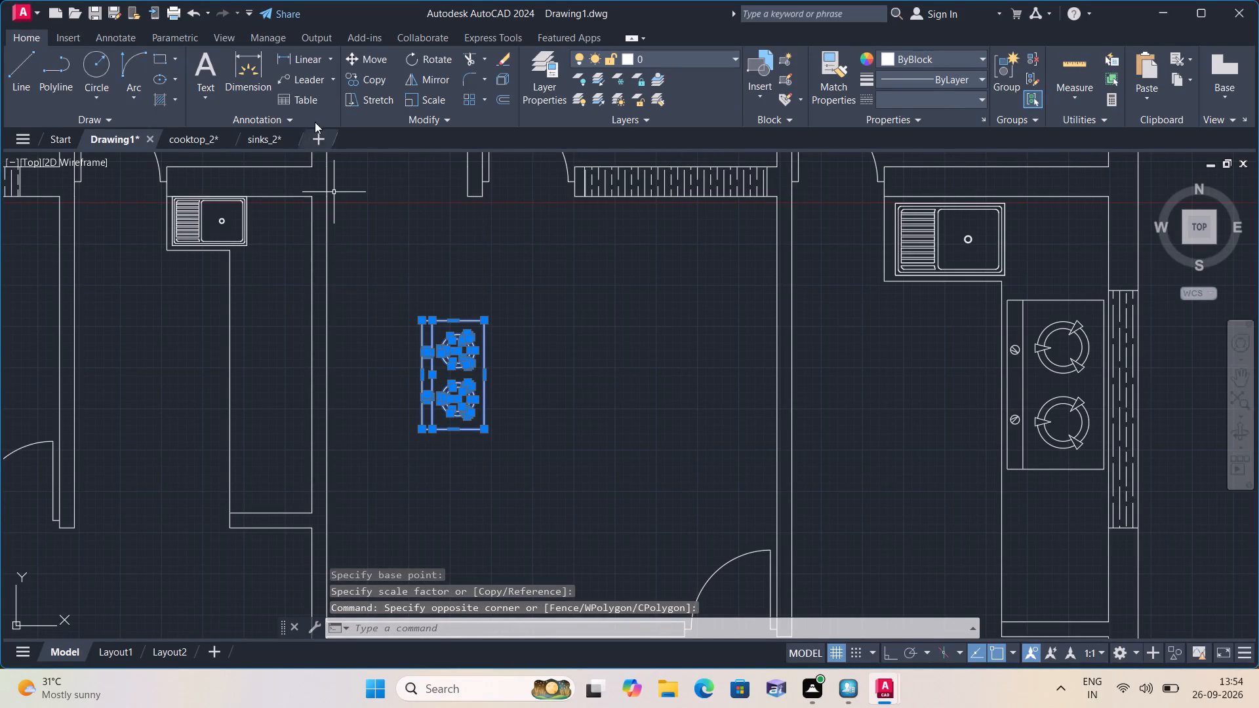
click(378, 60)
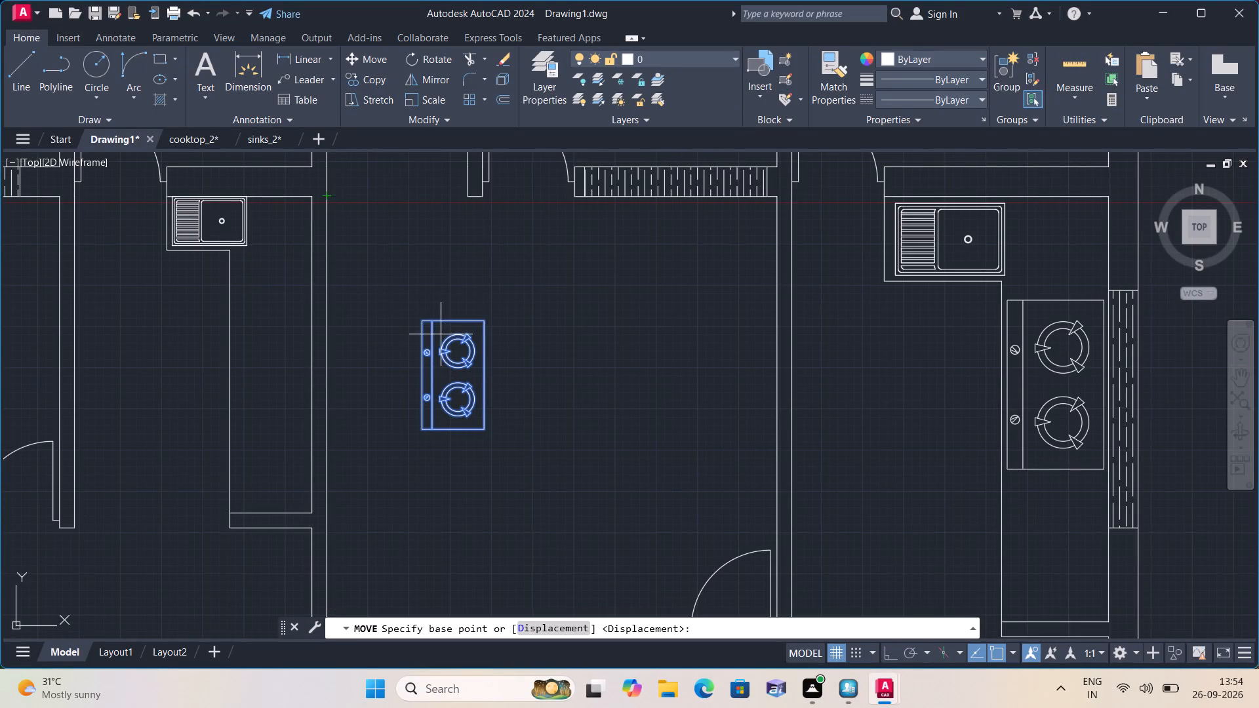
click(442, 361)
scroll(230, 334, up, 1)
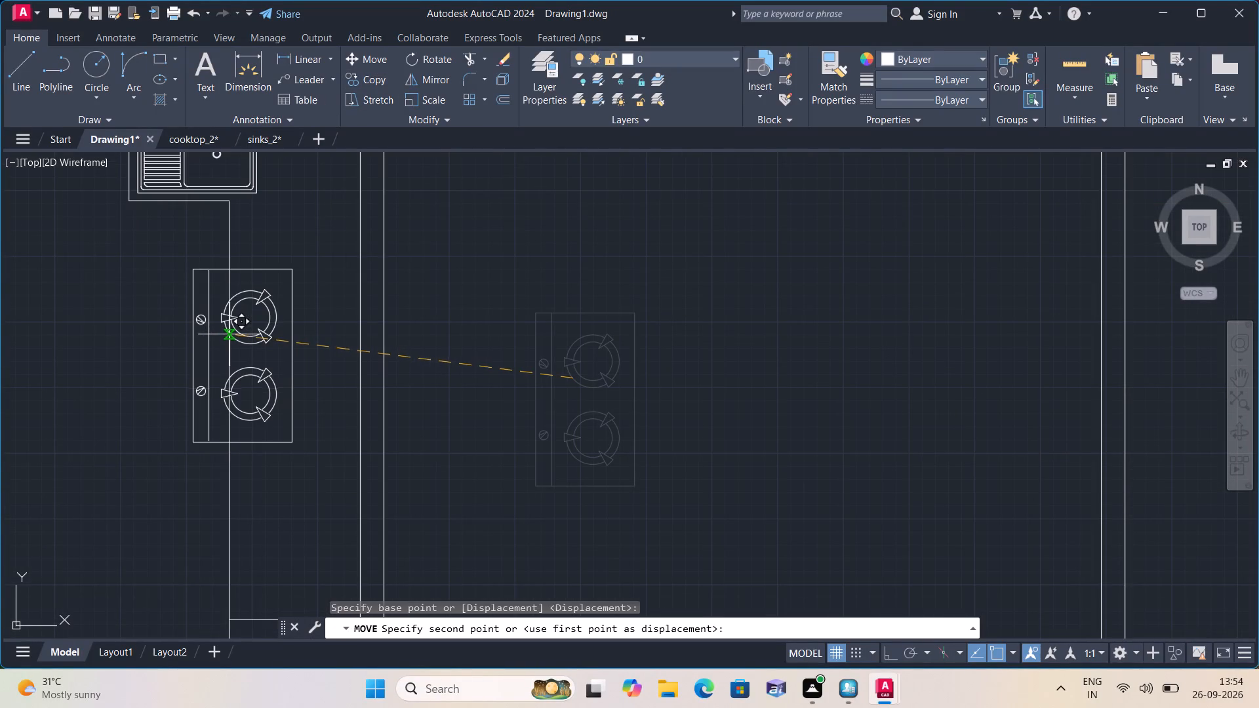
click(283, 346)
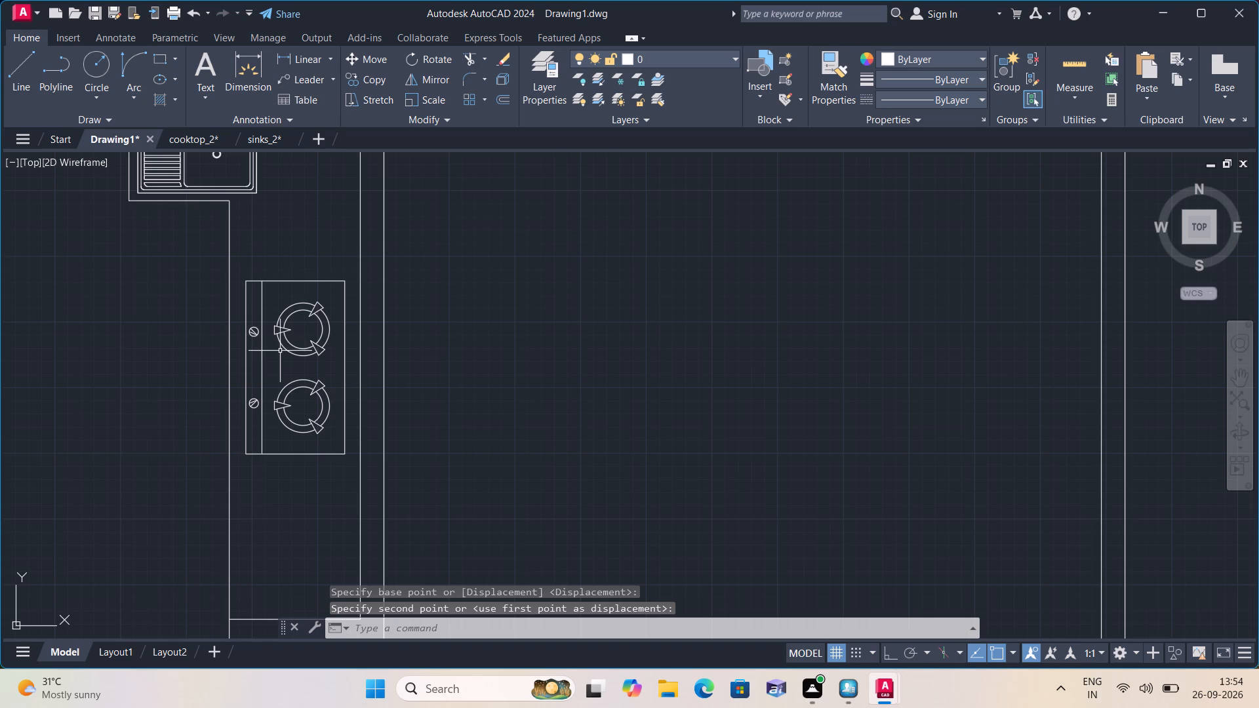
scroll(326, 331, down, 2)
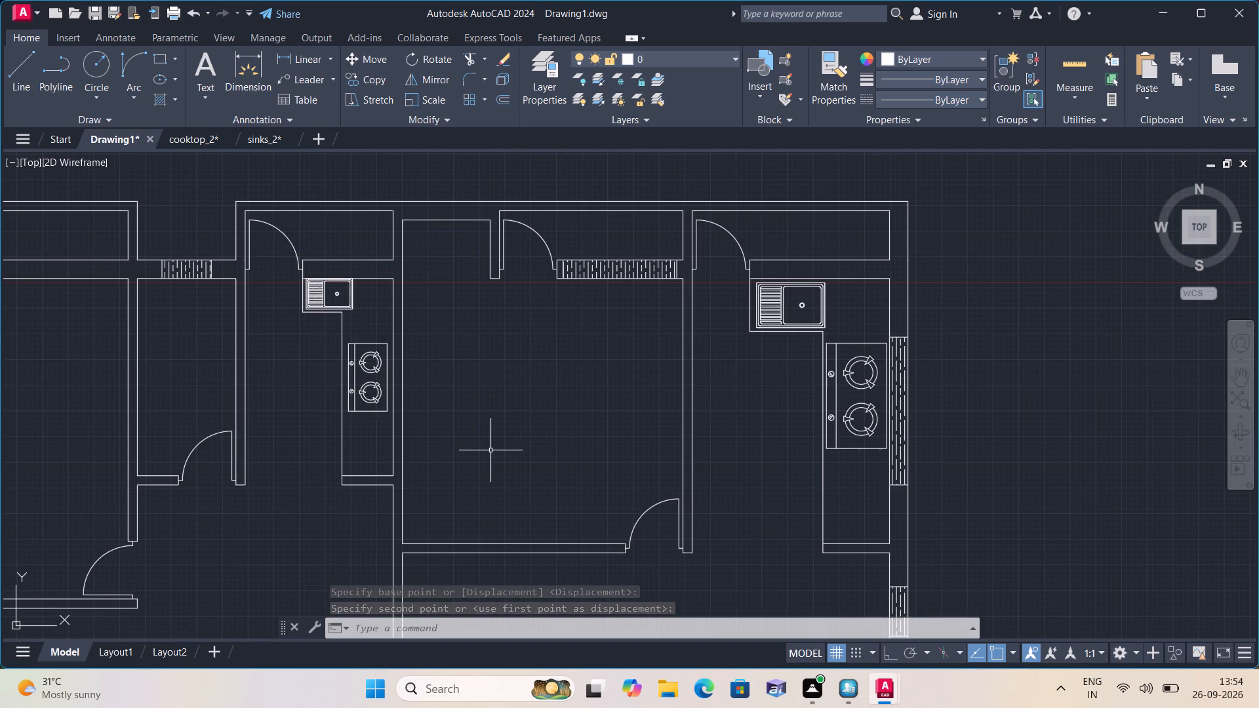
Add the multiline text label SERVICE AREA inside the narrow space with a door at the plan's northwest end.
middle_drag(490, 450, 605, 399)
scroll(35, 312, down, 1)
middle_drag(35, 312, 187, 412)
scroll(156, 313, up, 2)
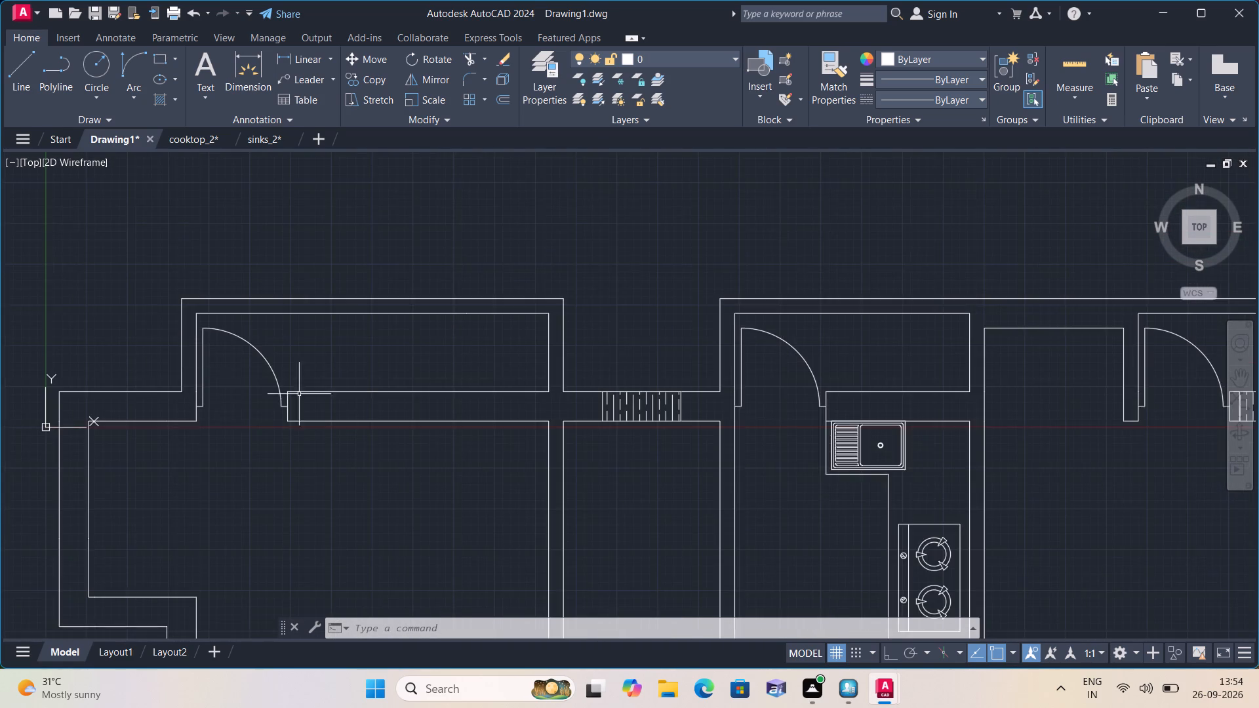
scroll(377, 394, up, 1)
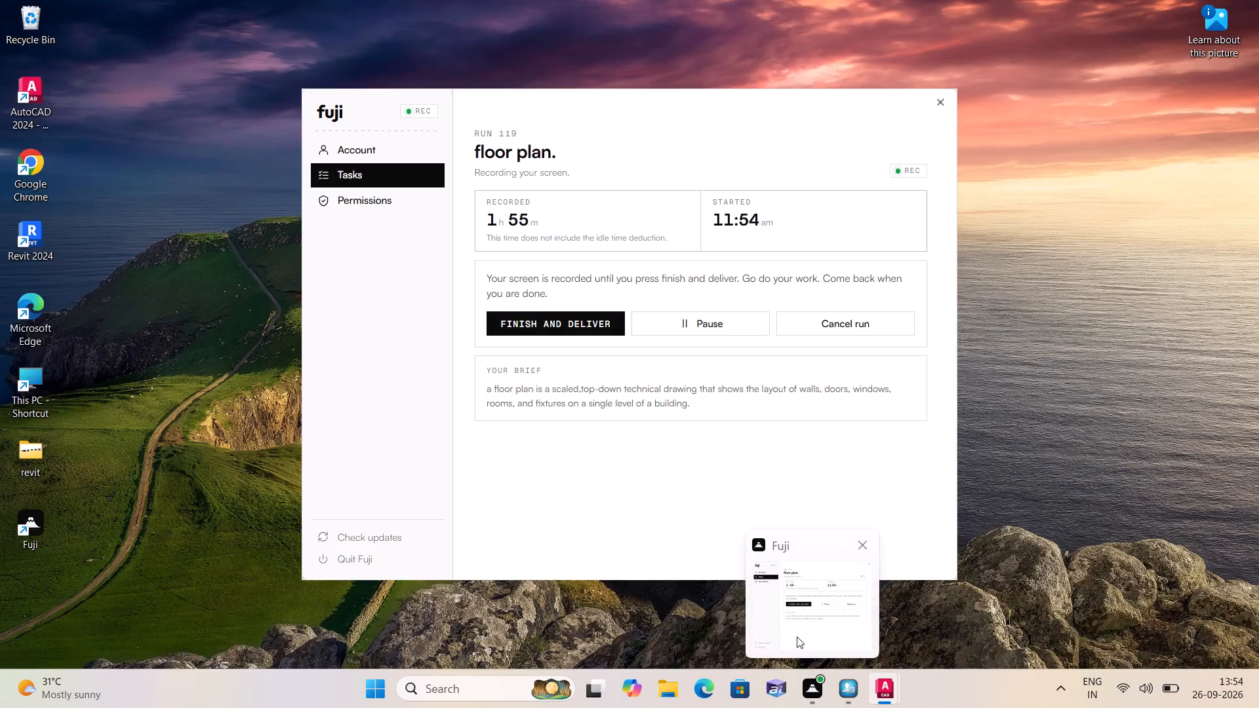
middle_drag(338, 306, 445, 344)
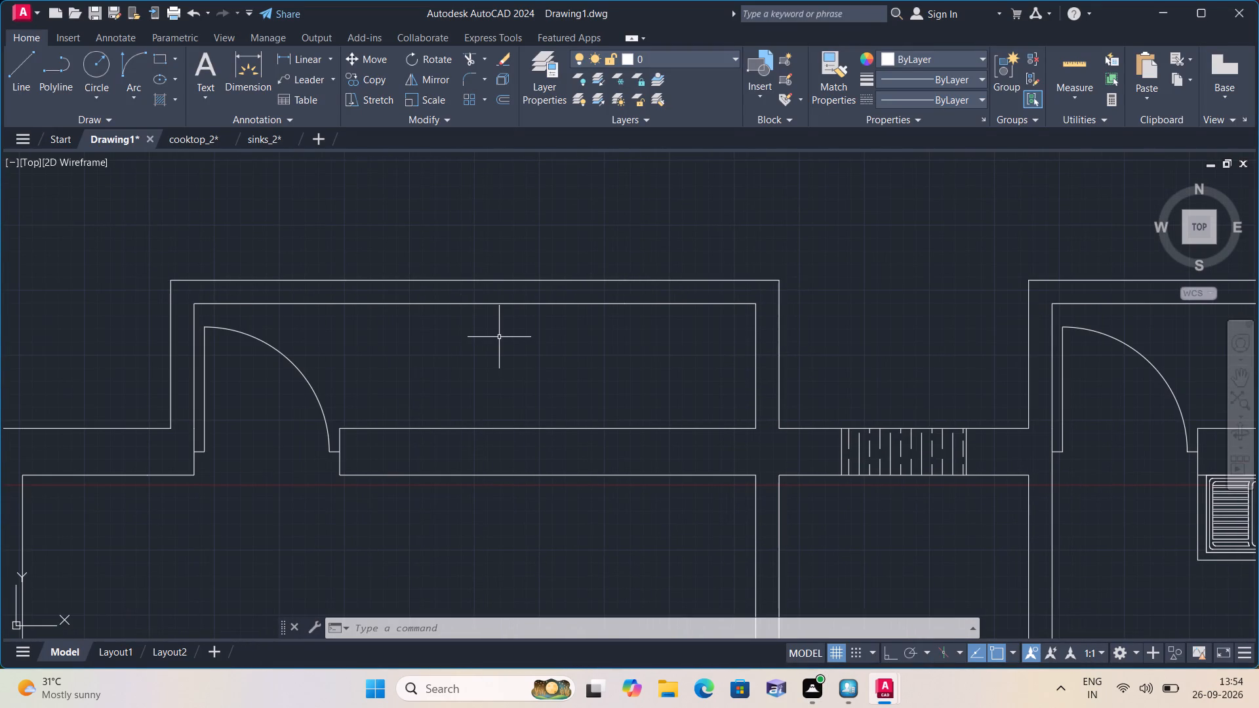
text(mt)
key(space)
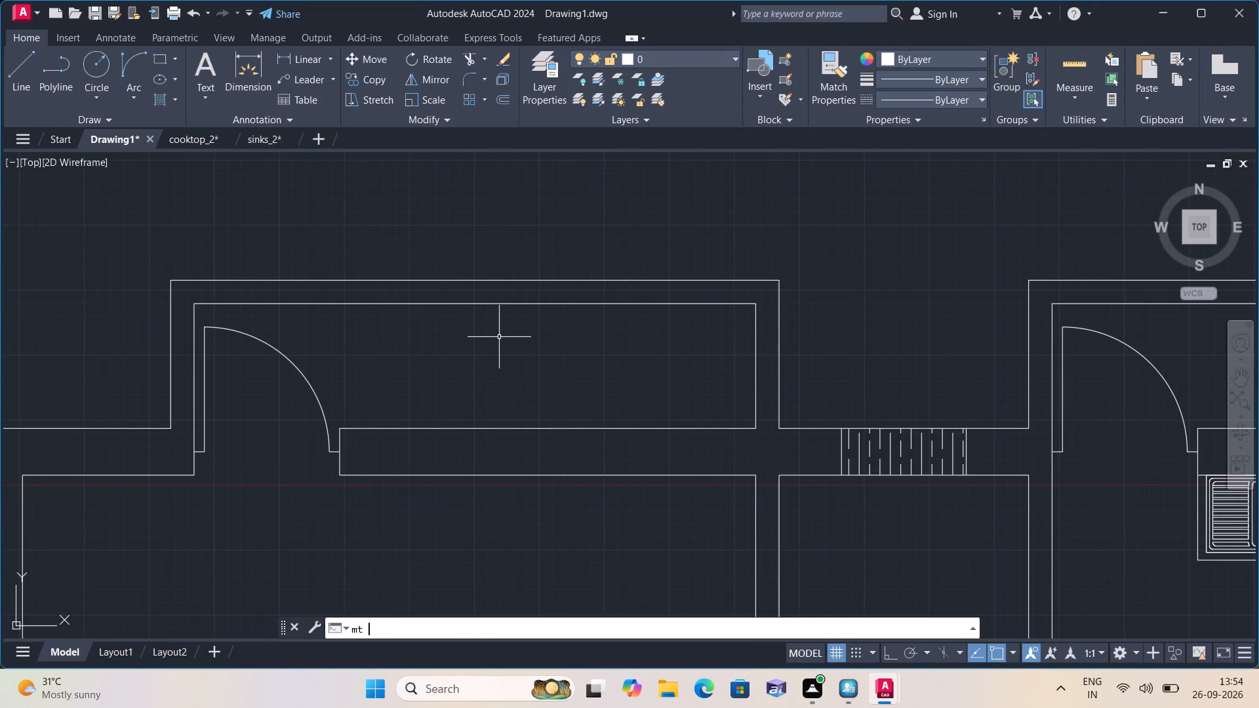
triple_click(451, 374)
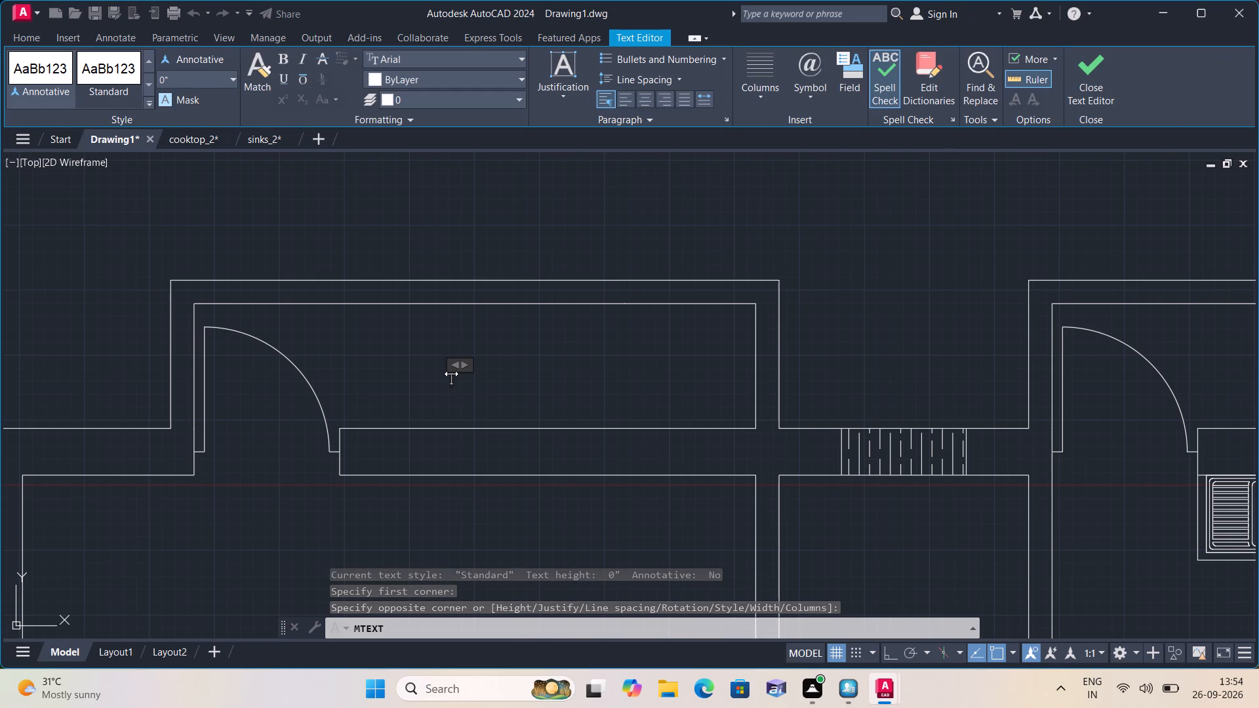
text(SER)
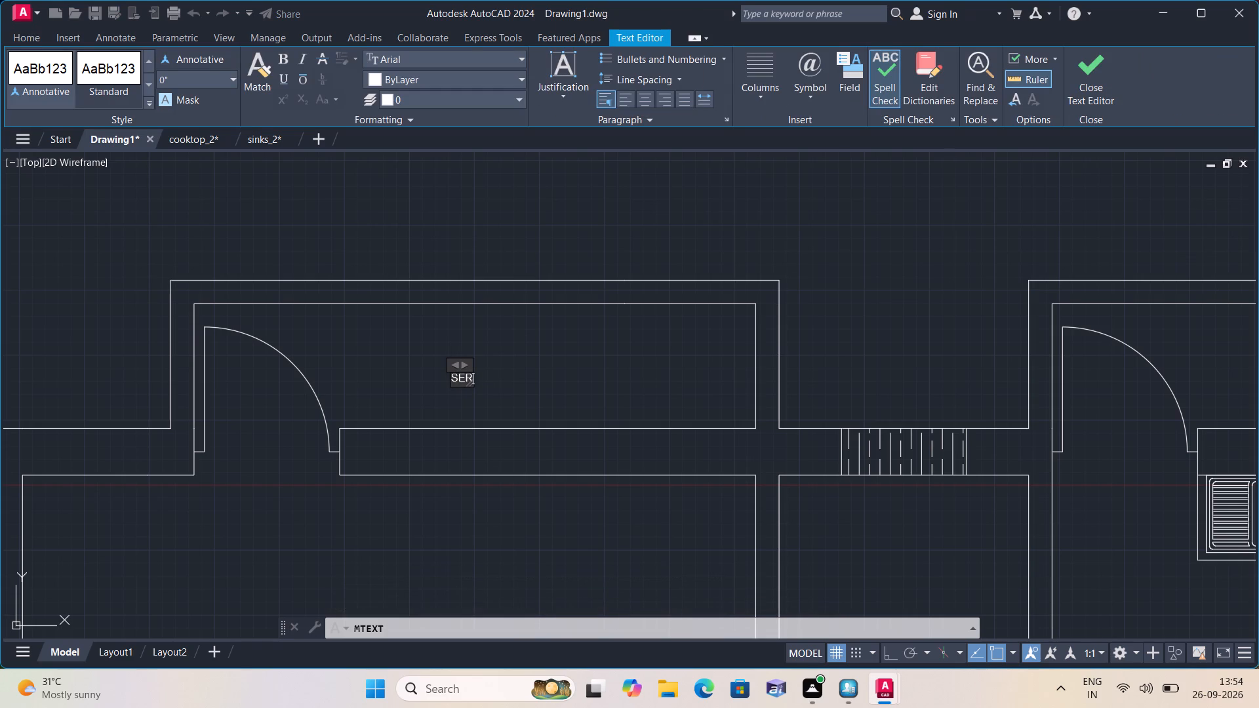
key(v)
key(i)
text(CE AREA)
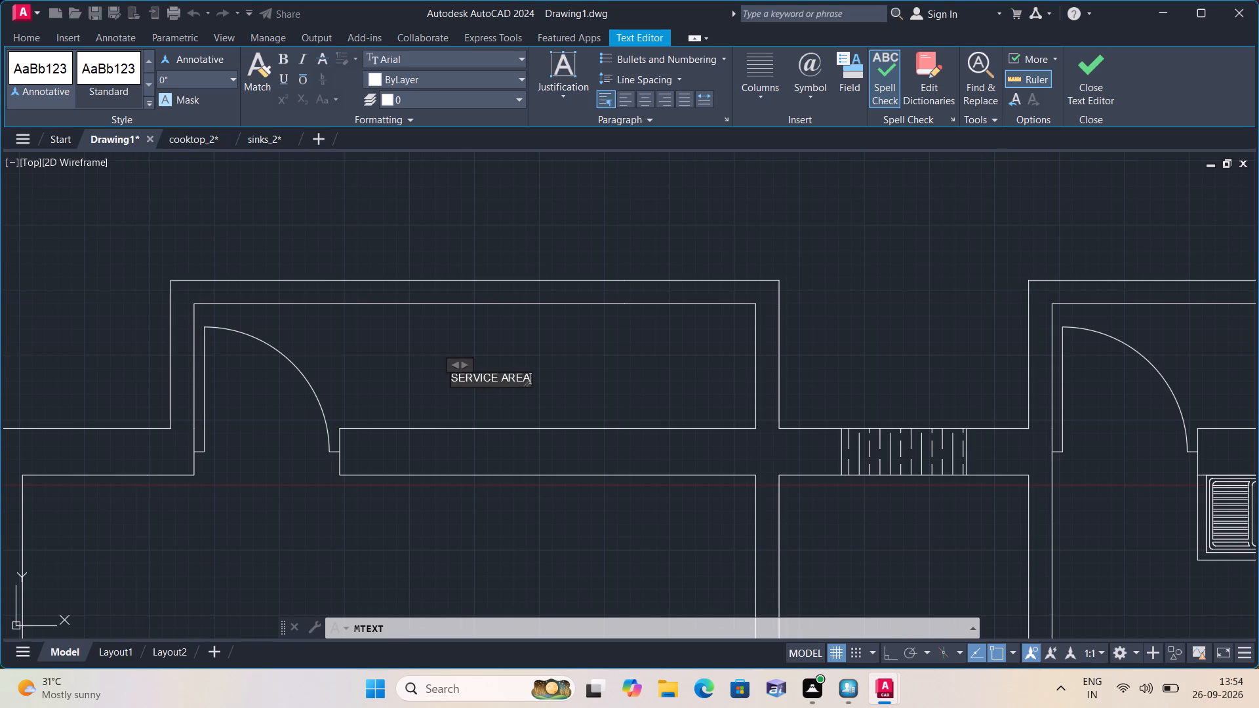
click(441, 397)
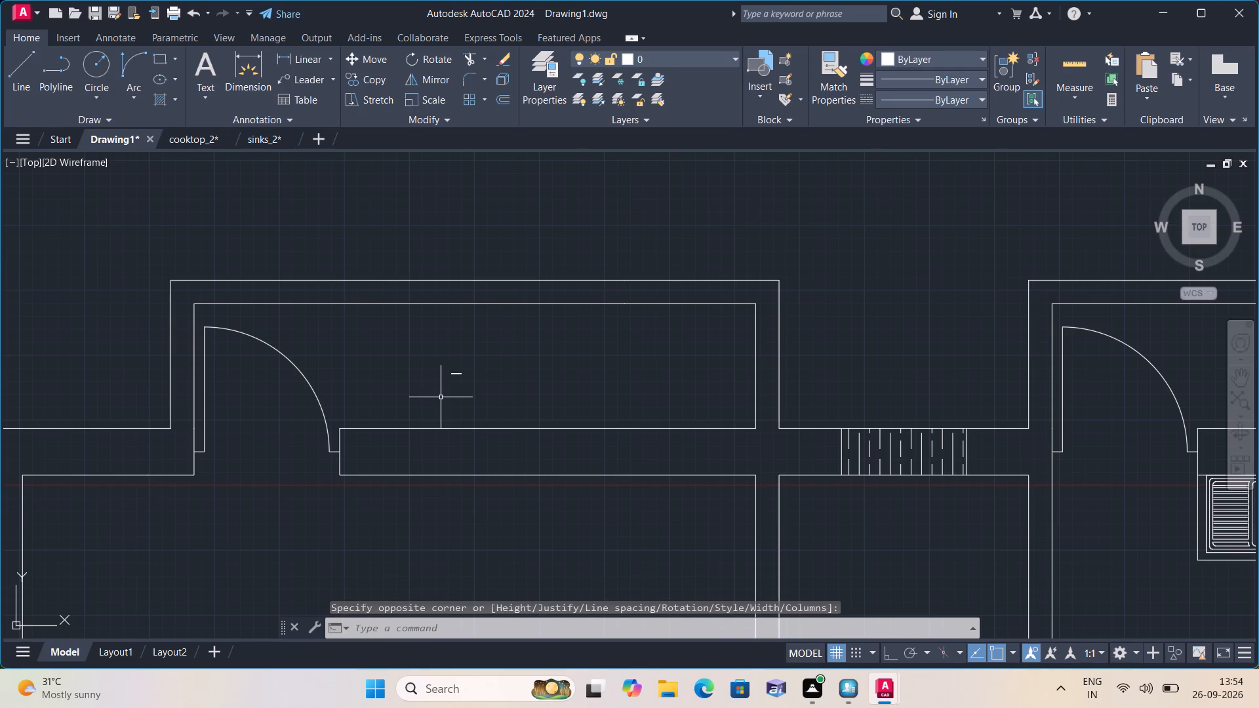
scroll(441, 397, down, 1)
middle_drag(450, 403, 439, 387)
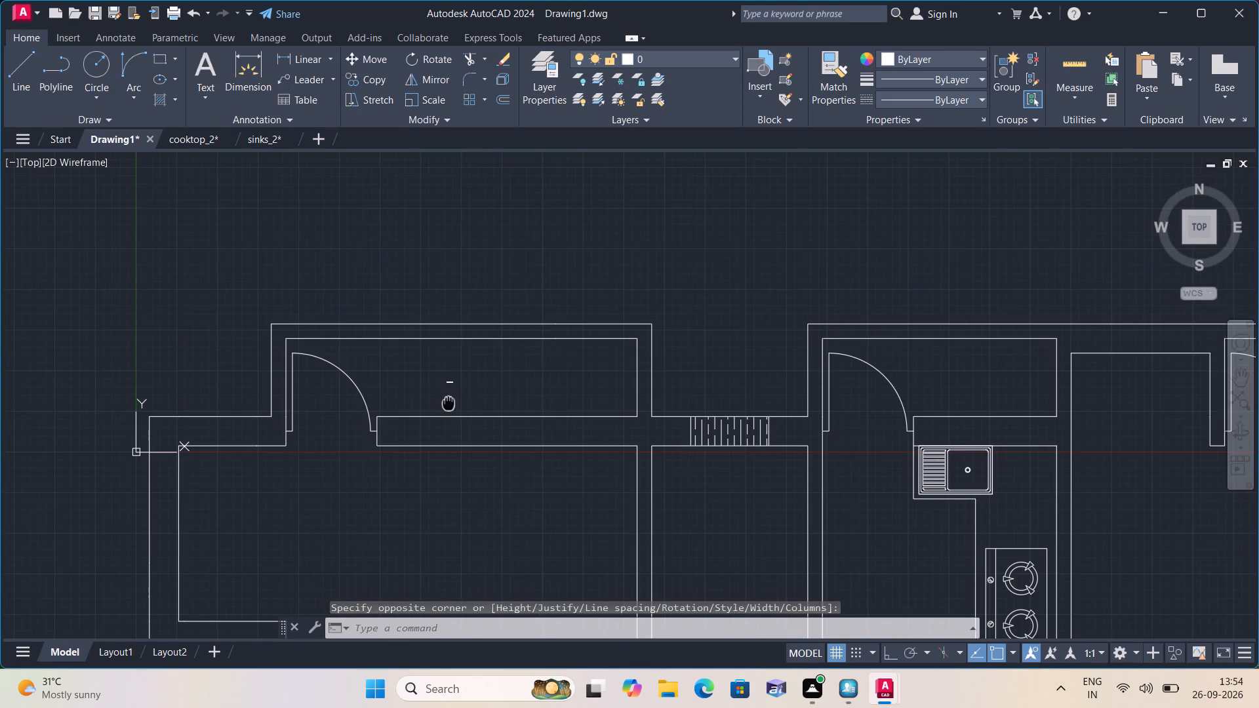
Add the two-line multiline text label WARD / ROBE in the alcove just east of the west kitchen's sink.
middle_drag(439, 387, 425, 319)
middle_drag(401, 374, 320, 340)
scroll(397, 375, down, 1)
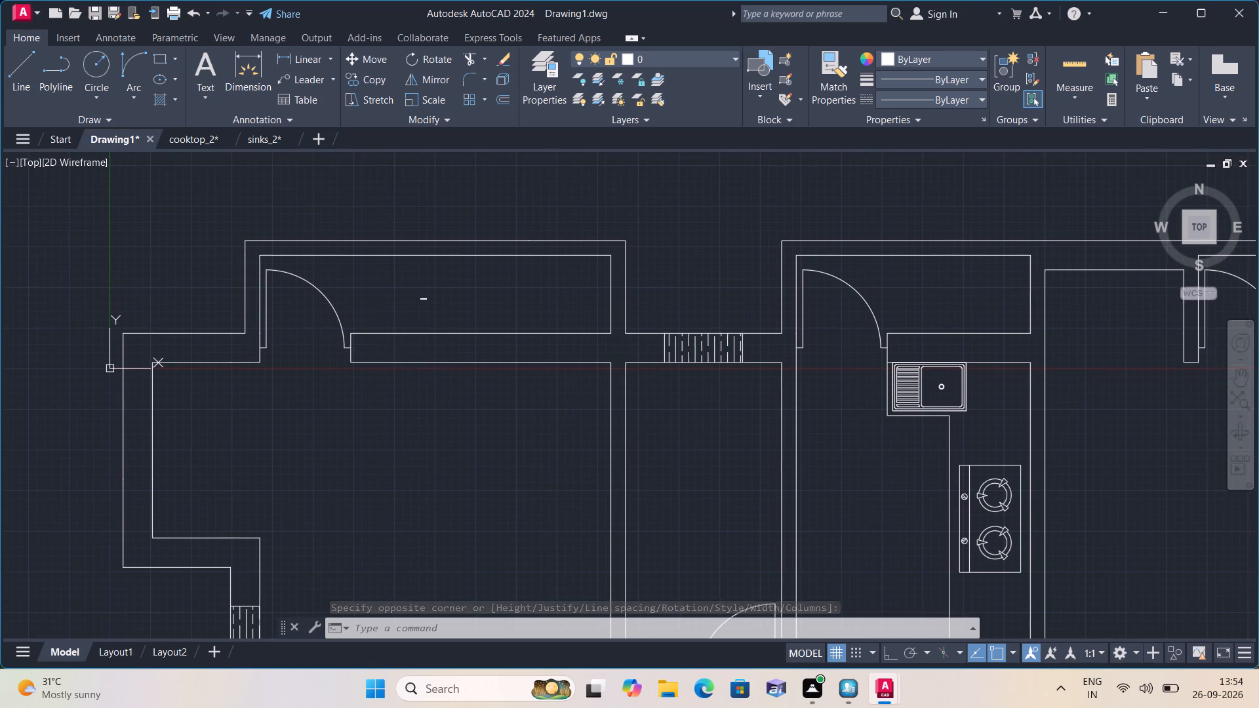
middle_drag(320, 340, 310, 337)
scroll(306, 415, up, 1)
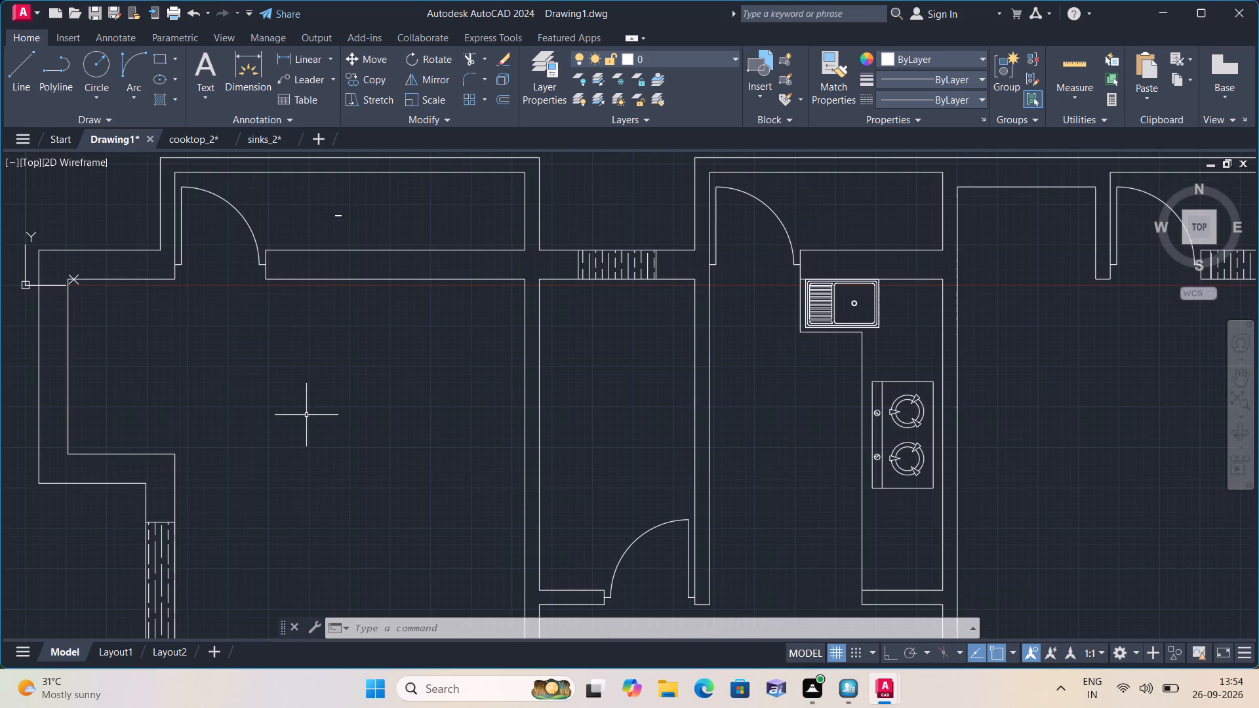
middle_drag(306, 415, 376, 431)
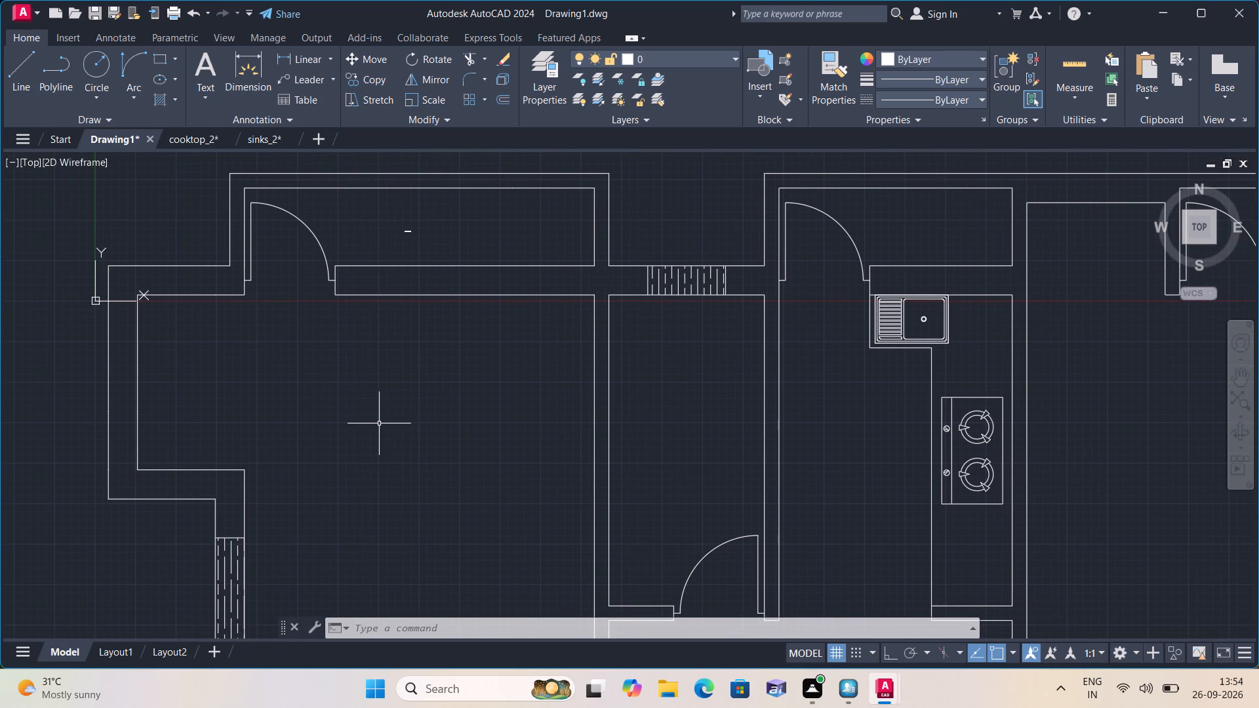
scroll(684, 362, down, 1)
middle_drag(684, 362, 683, 363)
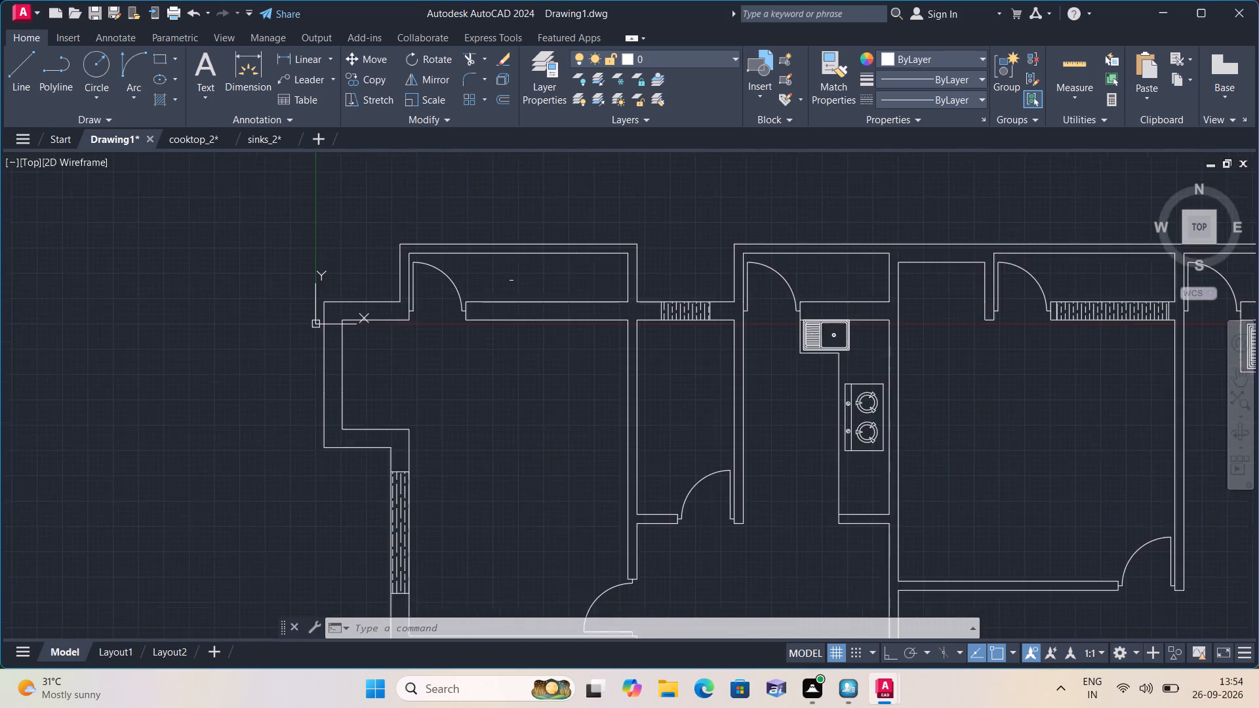
middle_drag(683, 363, 612, 396)
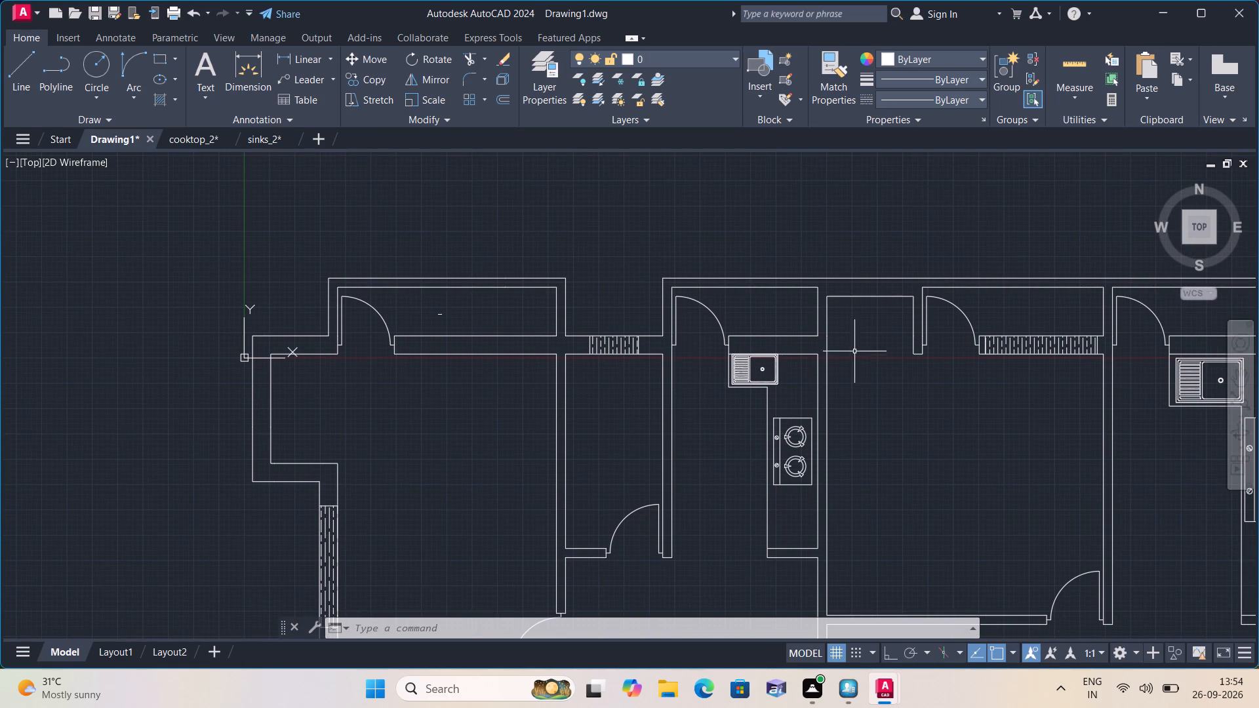
scroll(856, 349, up, 1)
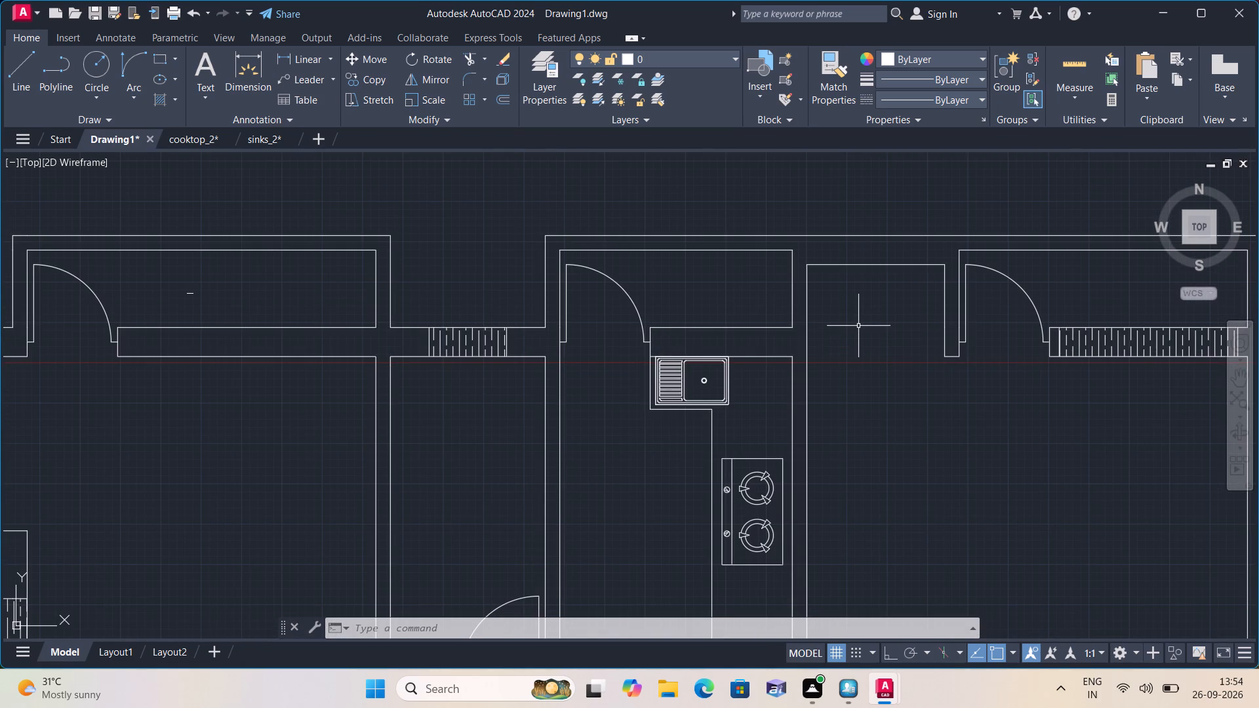
key(space)
triple_click(856, 326)
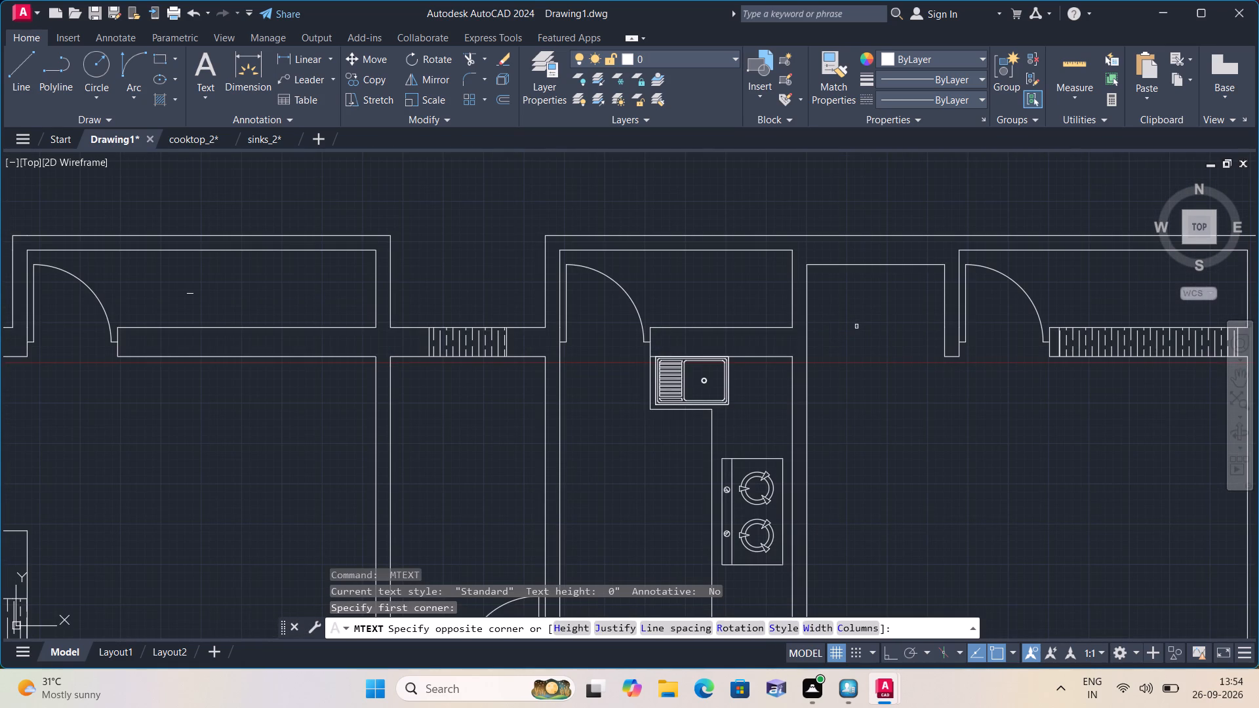
click(856, 326)
text(WA)
text(RD)
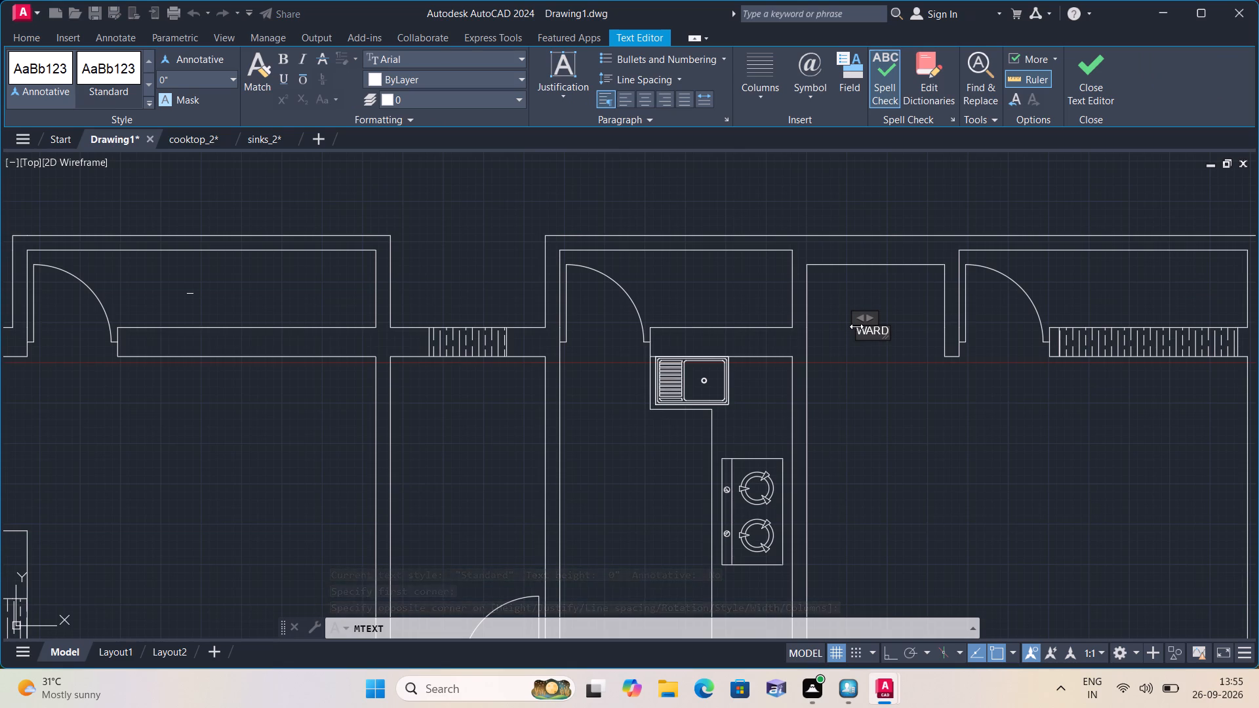
key(Return)
text(ROBE)
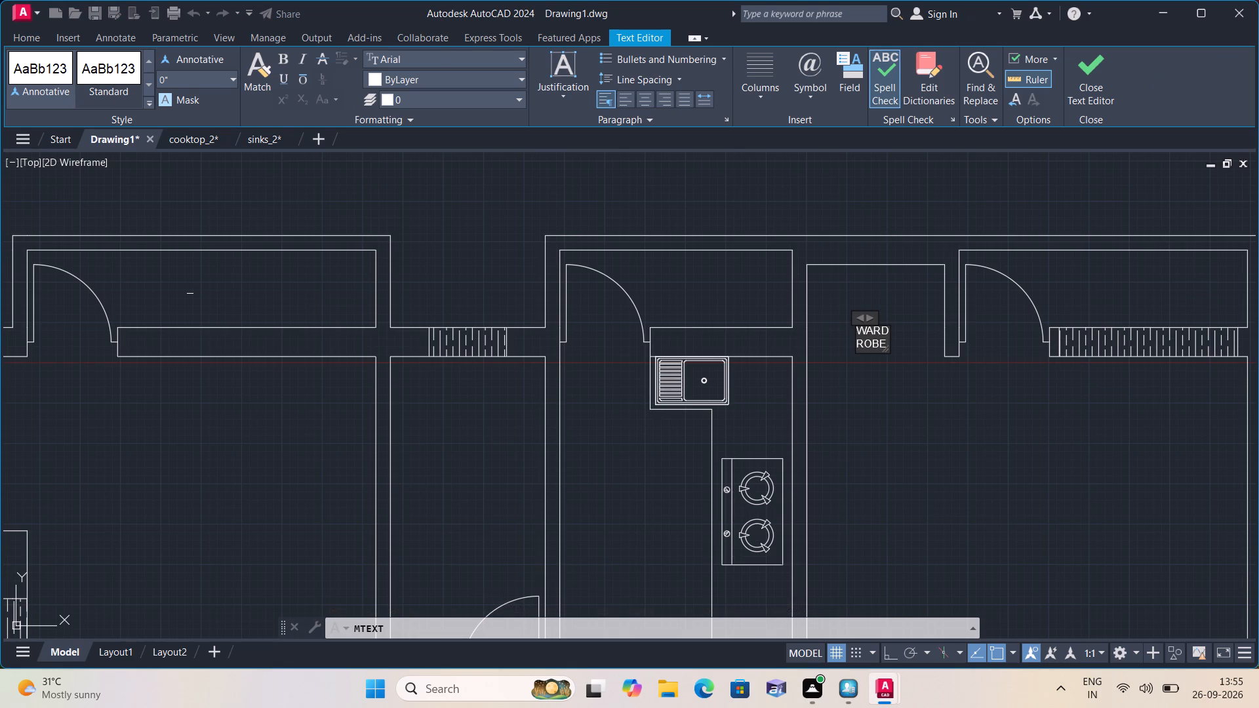
click(846, 369)
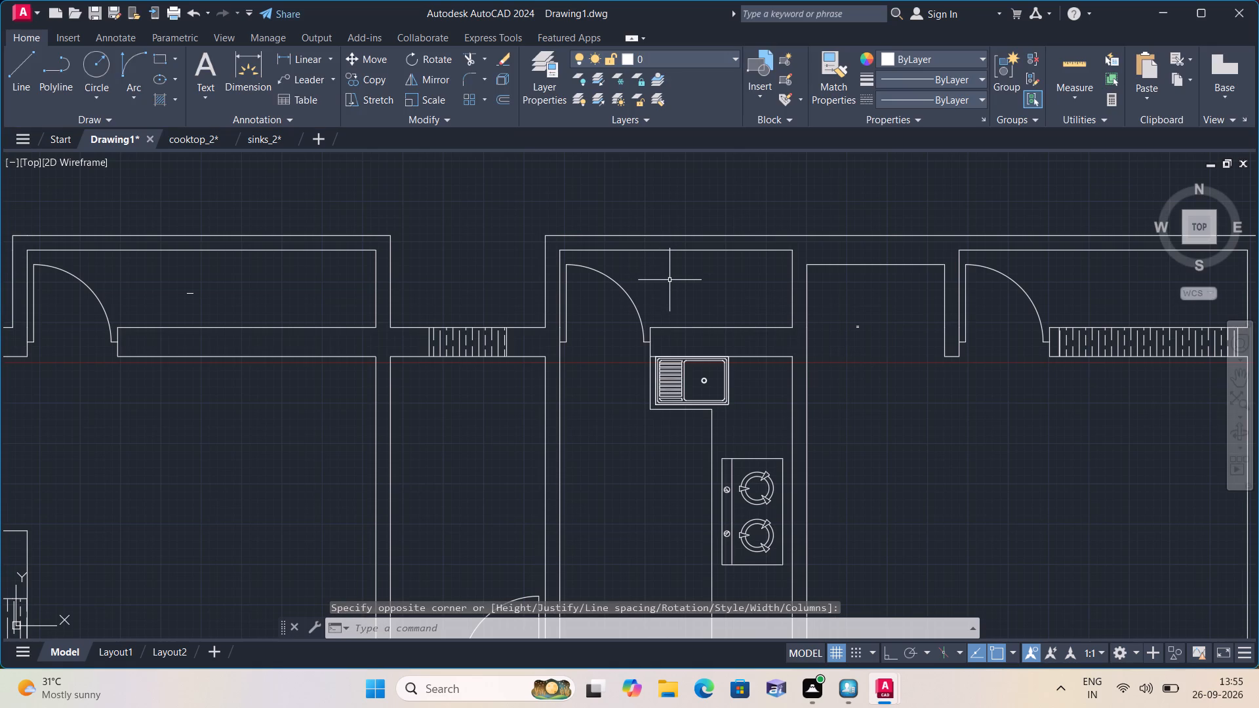
Add the multiline text label BALCONY in the narrow space north of the hatched window between the two kitchens.
middle_drag(922, 333, 792, 302)
scroll(922, 333, down, 1)
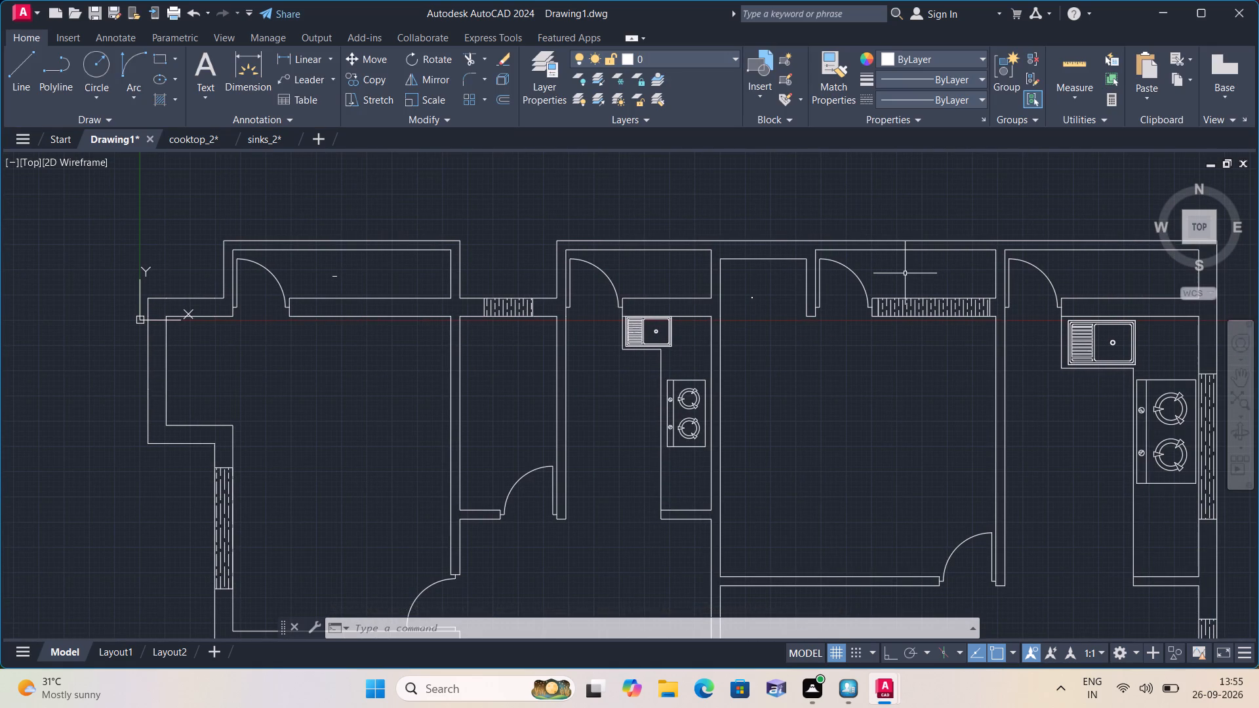
key(space)
triple_click(905, 273)
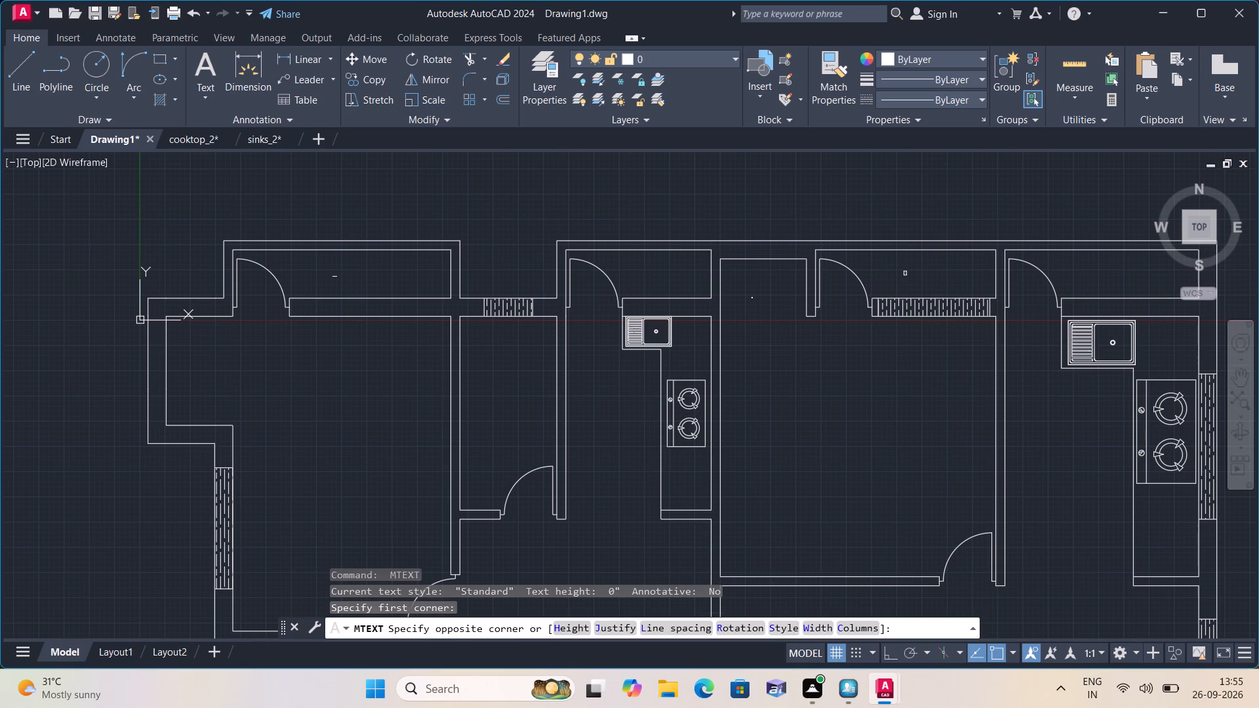
text(BA)
text(LCONY)
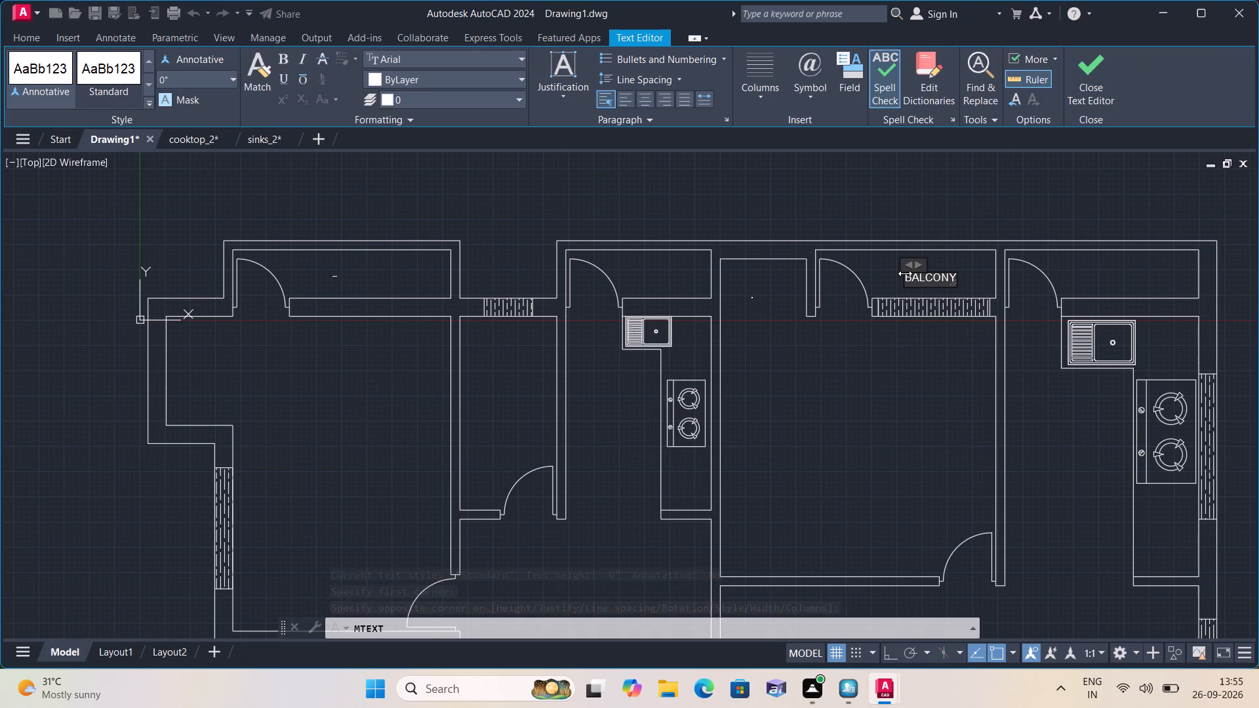
click(903, 273)
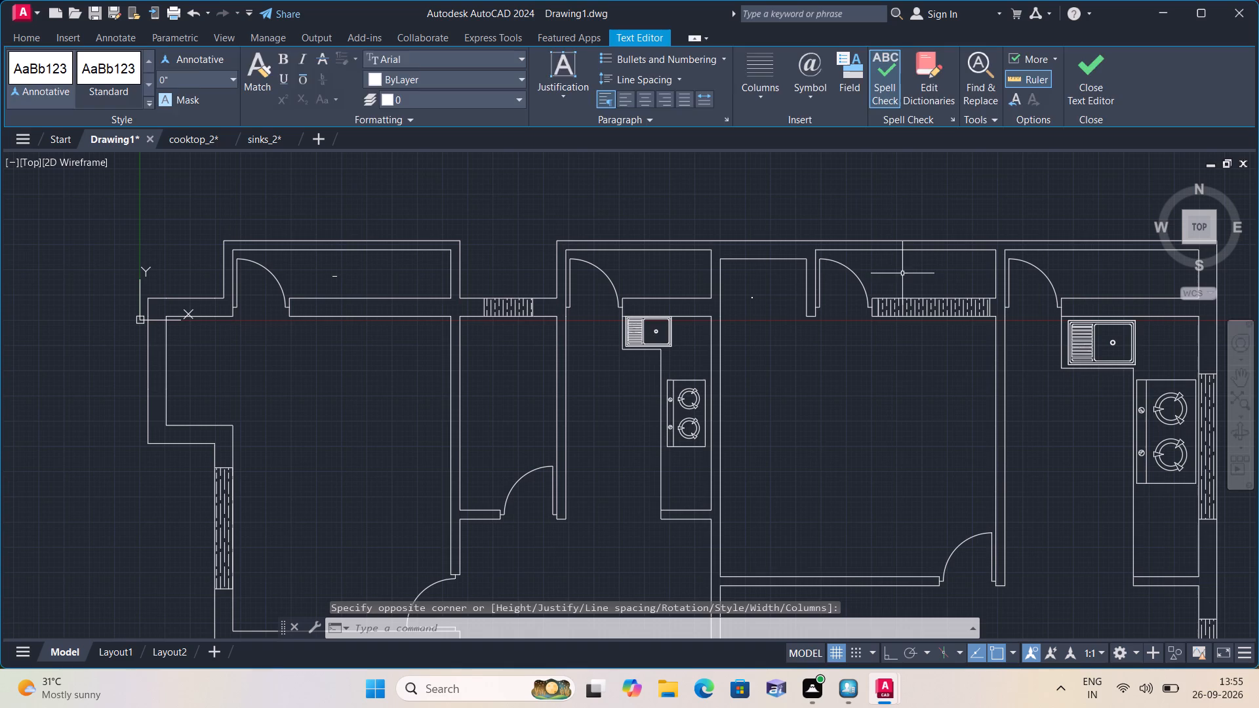
Add the two-line multiline text label WARD / ROBE in the upper part of the large northwest room, south of the service area.
middle_drag(402, 394, 422, 361)
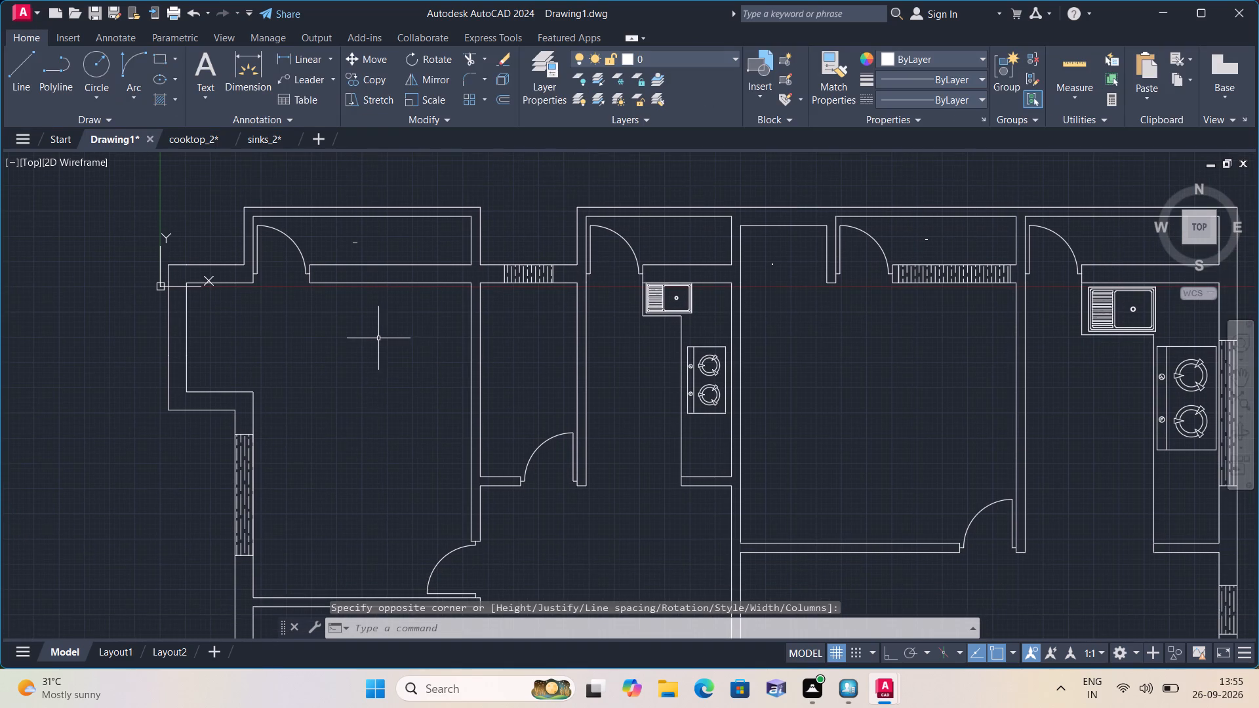
key(space)
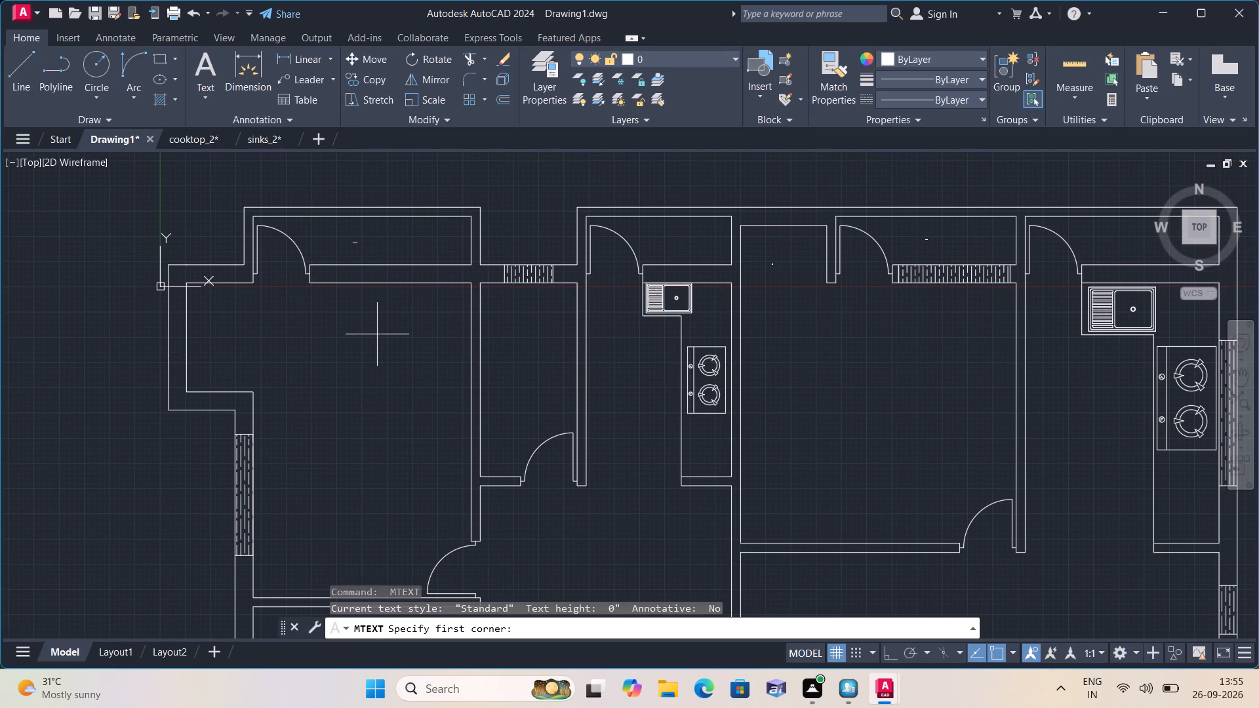
triple_click(377, 334)
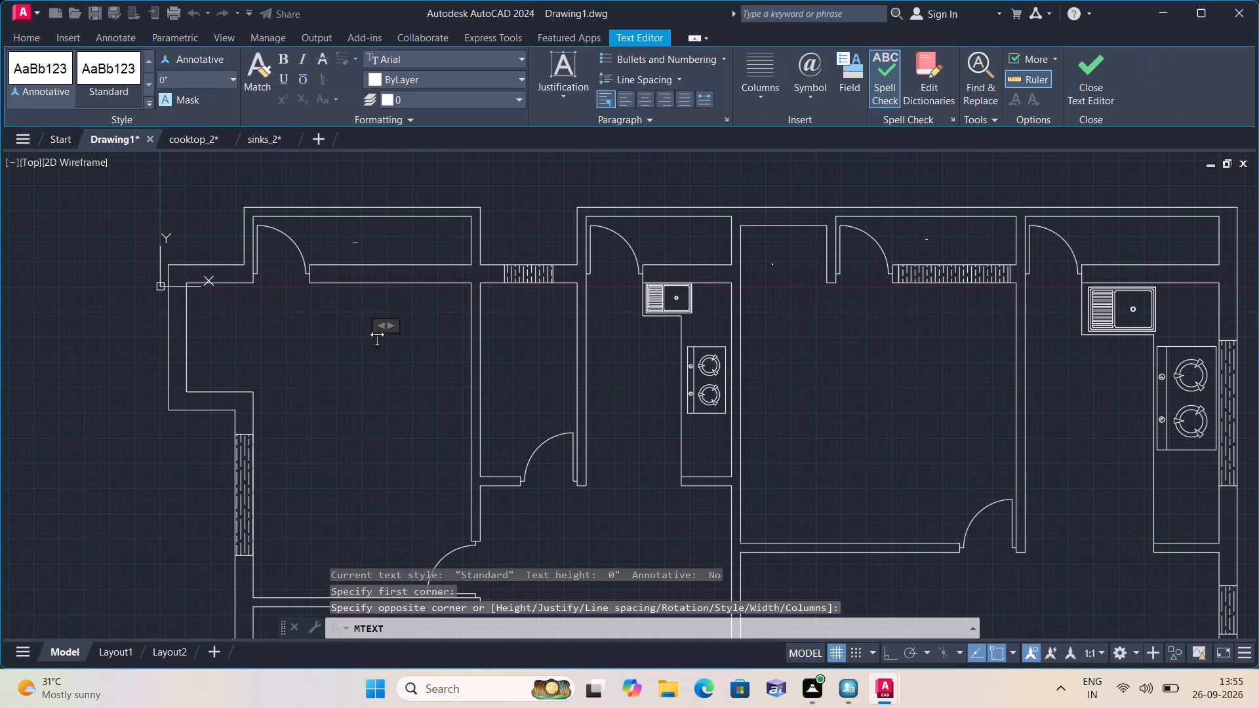
text(WA)
key(r)
key(d)
key(Return)
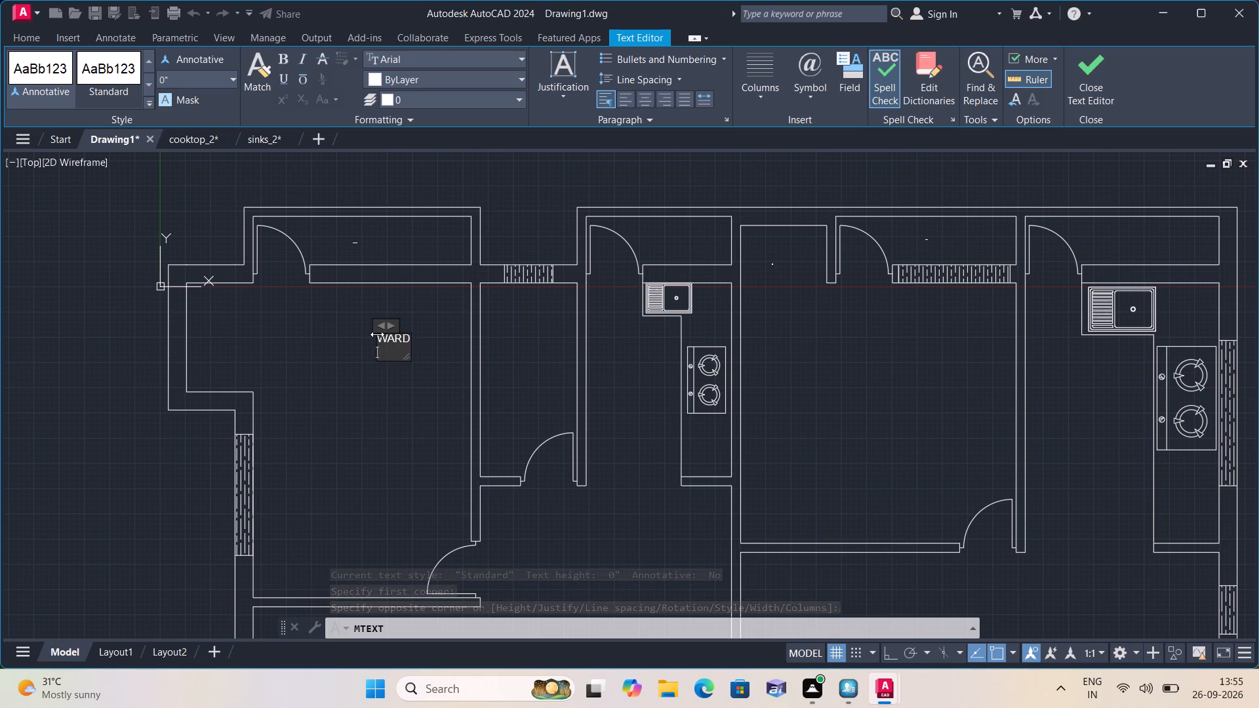
key(r)
text(OBE)
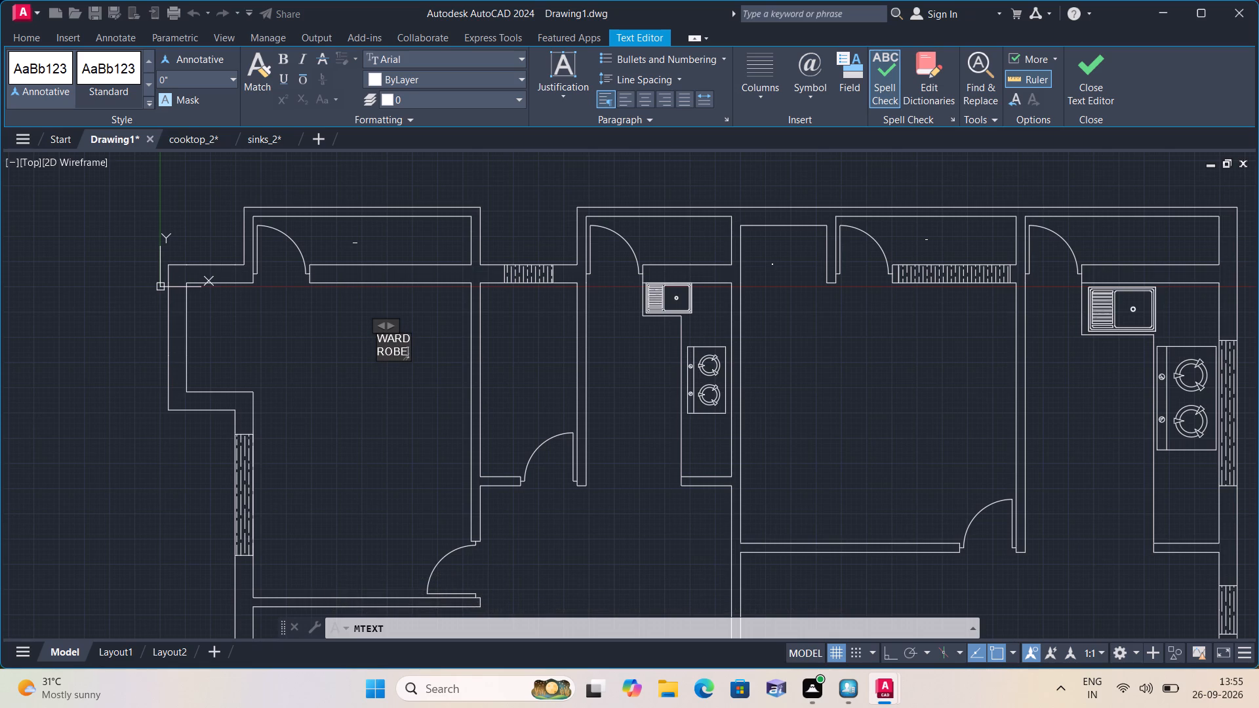
click(303, 407)
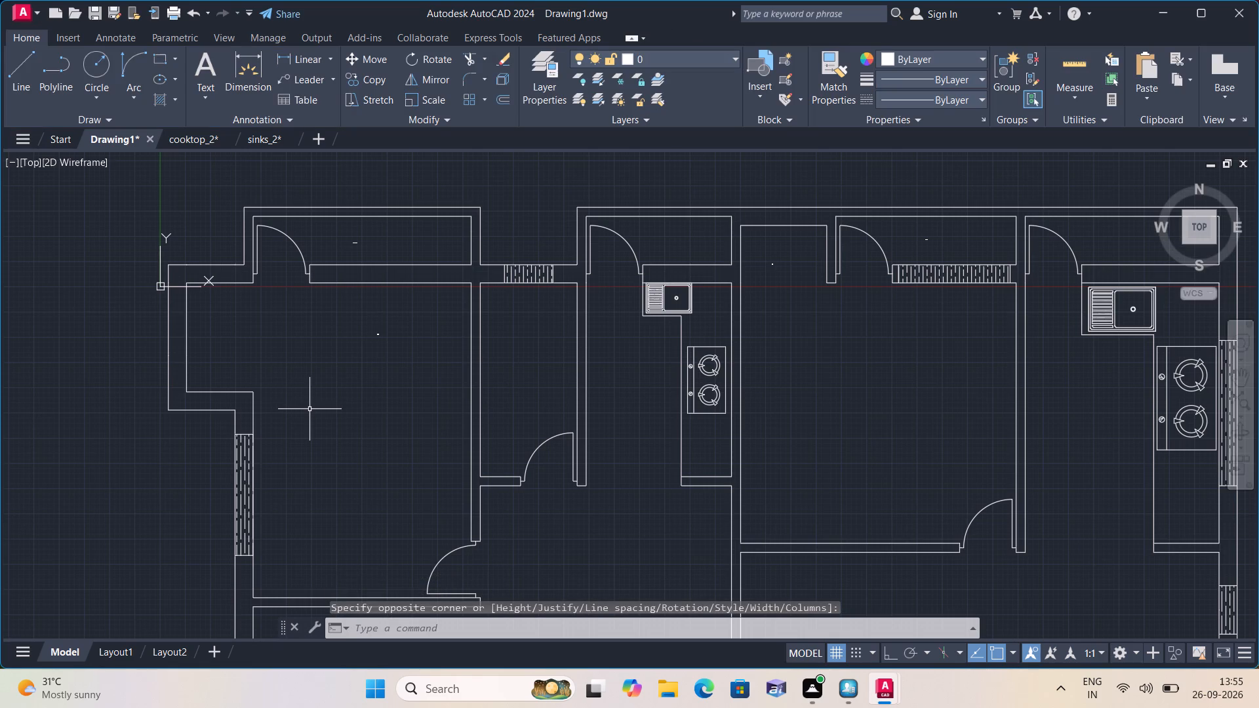
Add the two-line multiline text label BEDROOM / 9'-0"X13'-0" in the northwest room, southwest of its wardrobe label.
key(space)
triple_click(310, 409)
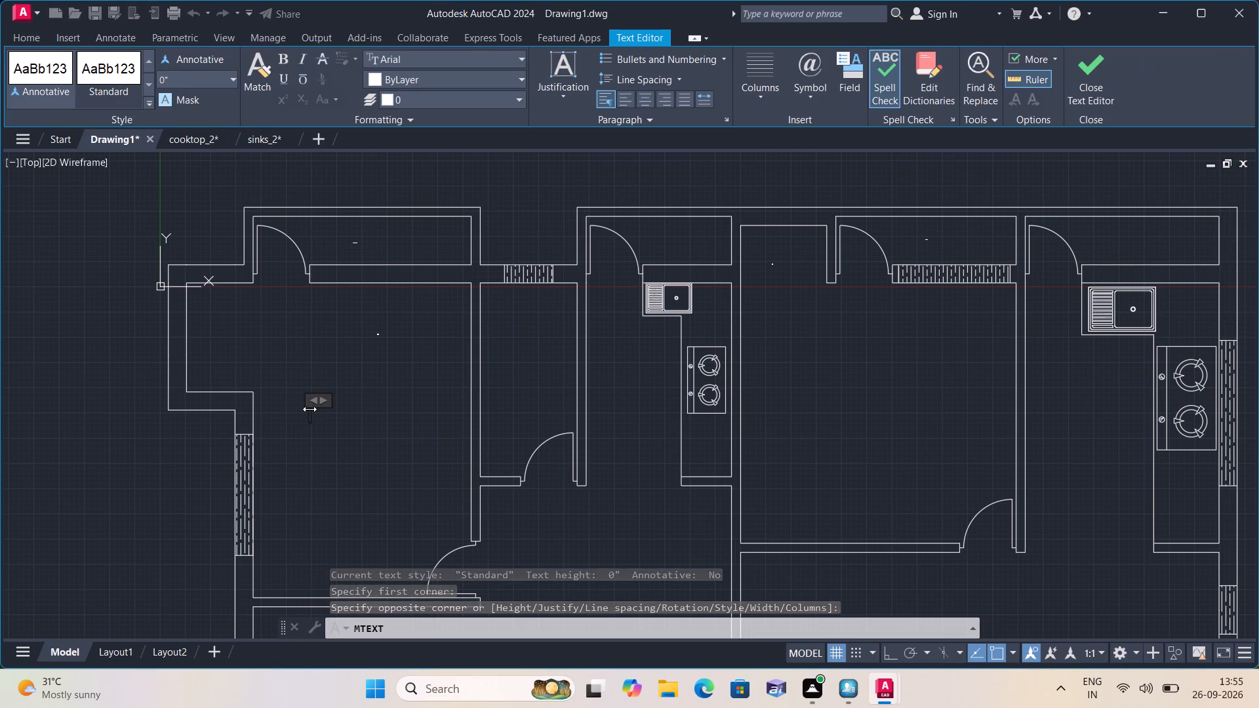
text(BEDROOM)
key(Return)
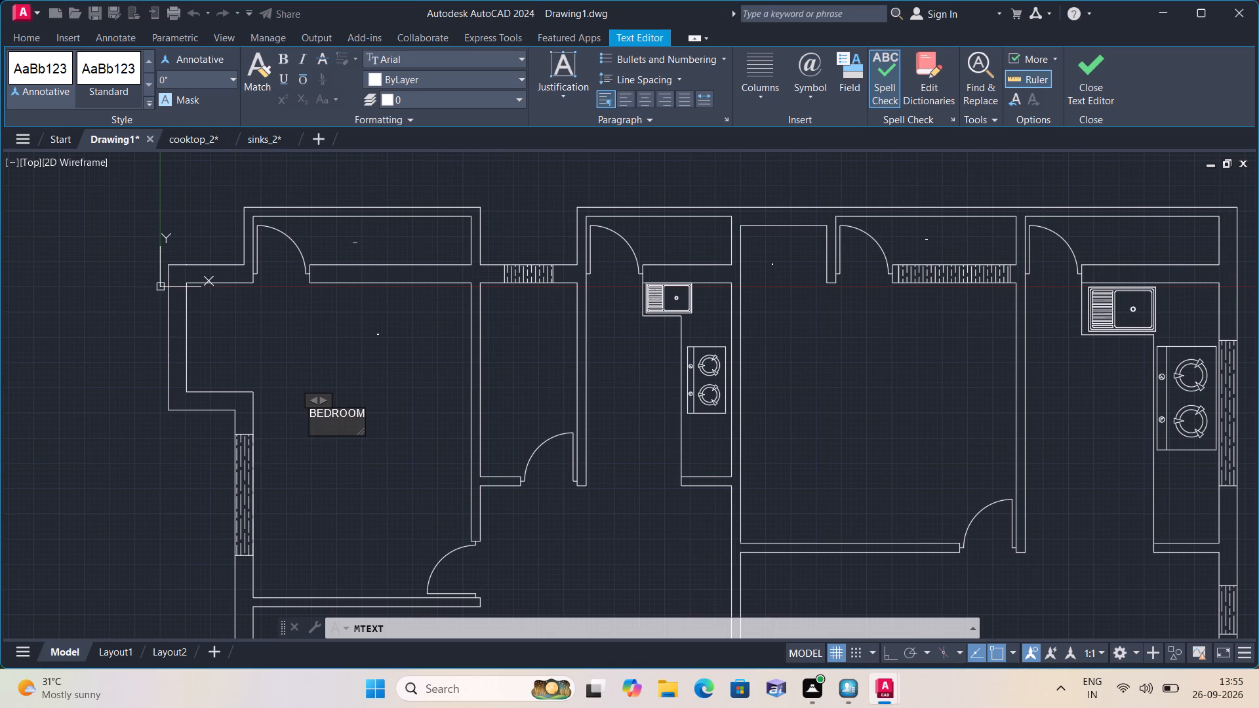
key(9)
key(apostrophe)
text(-0)
key(shift+quotedbl)
key(x)
text(13'-0")
click(311, 462)
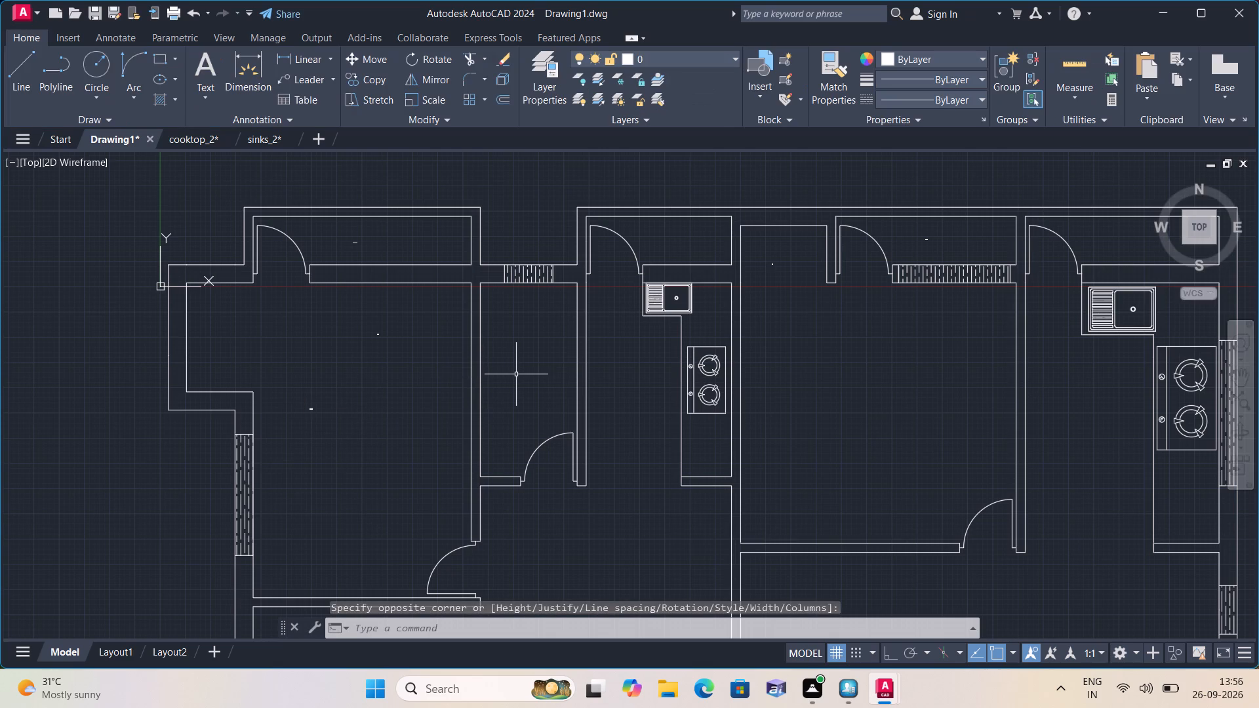
Add the two-line multiline text label TOILET / 4'X8' in the narrow room between the northwest bedroom and the west kitchen.
key(space)
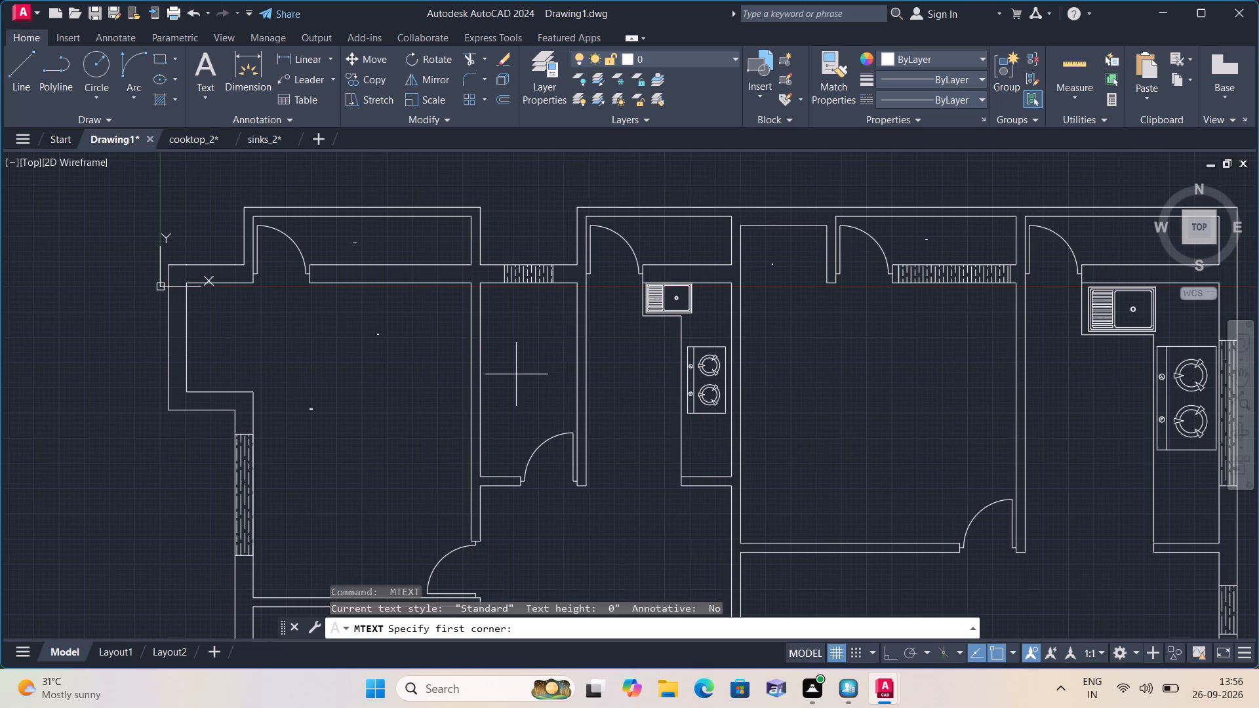
triple_click(513, 377)
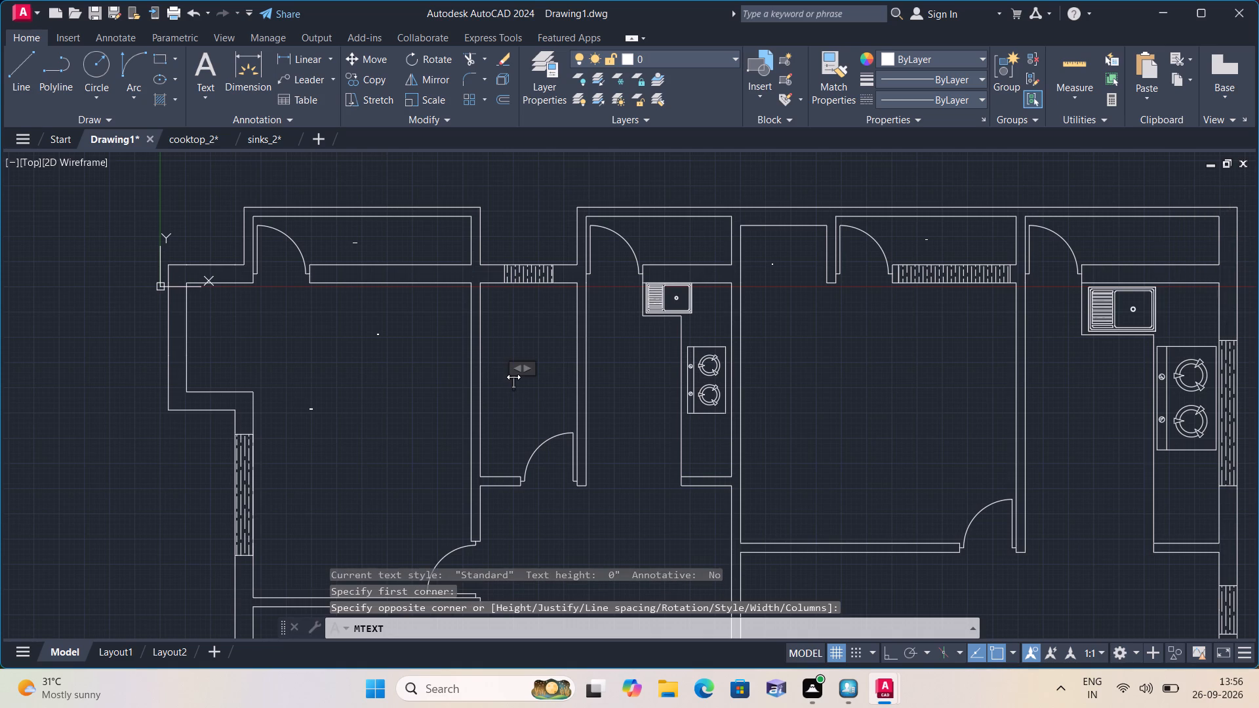
key(t)
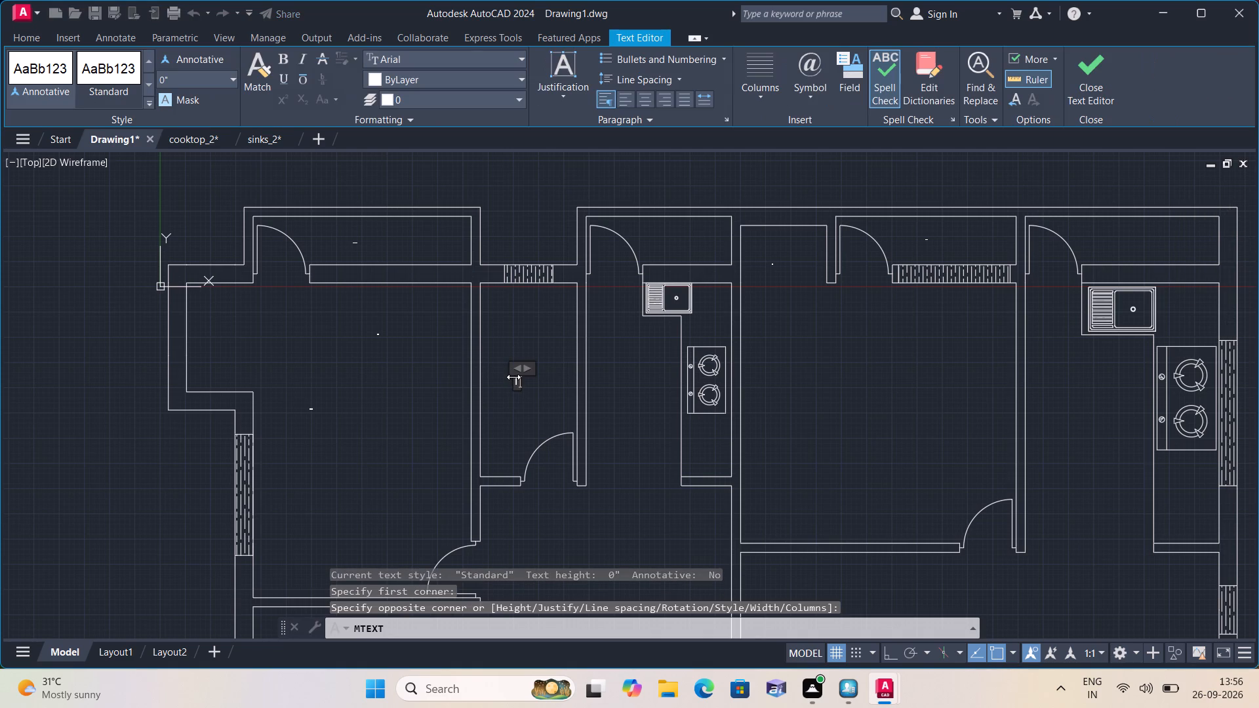
text(OILET)
key(Return)
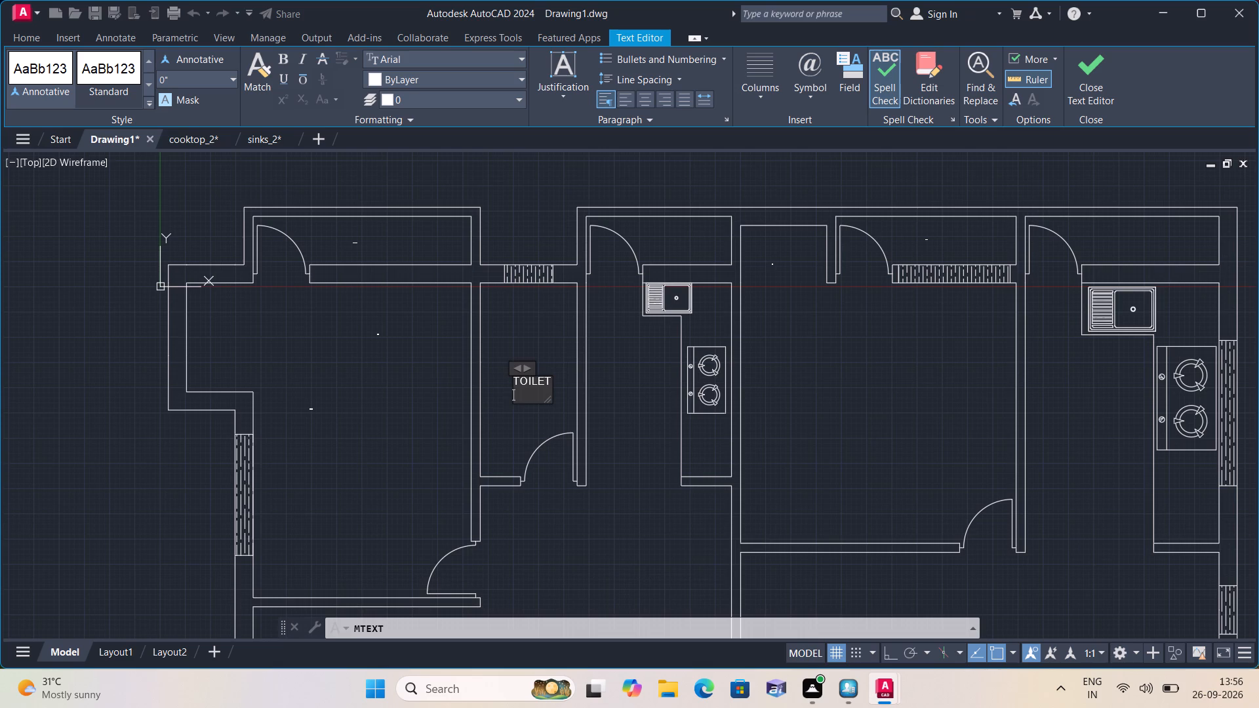
text(4')
key(x)
text(8')
click(516, 413)
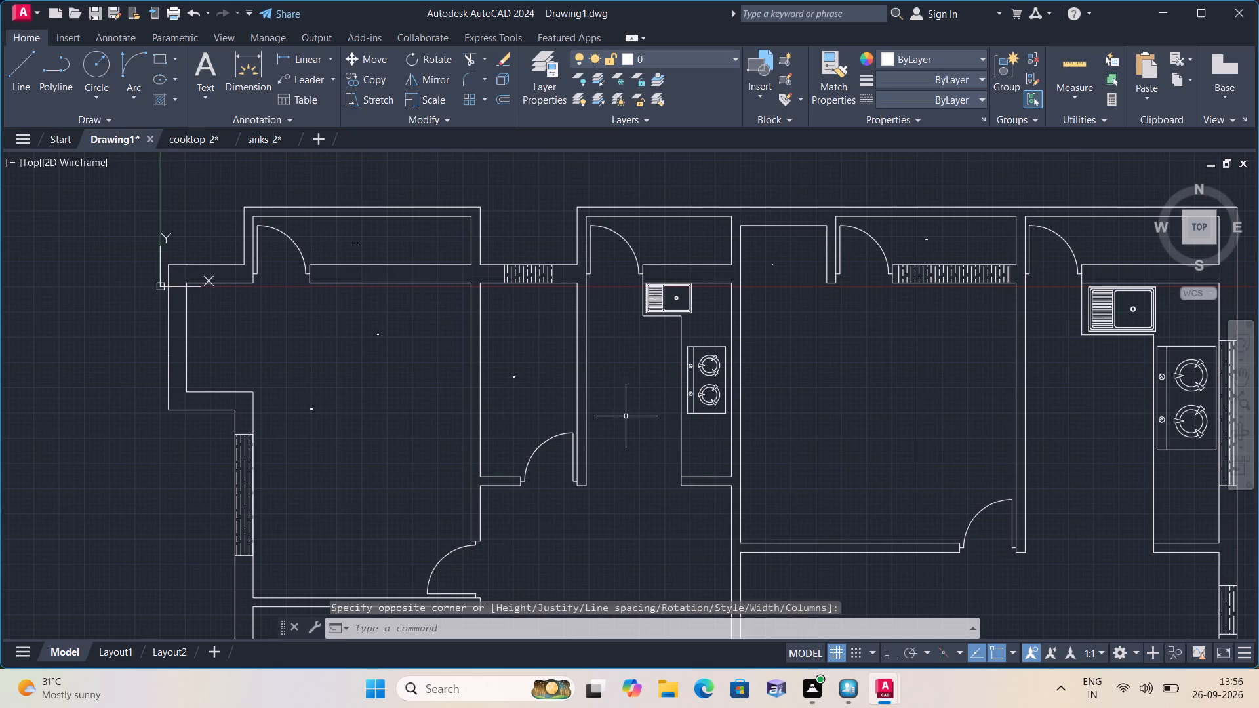
Add the two-line multiline text label KITCHEN / 6'X8' in the west kitchen, southwest of its cooktop.
key(space)
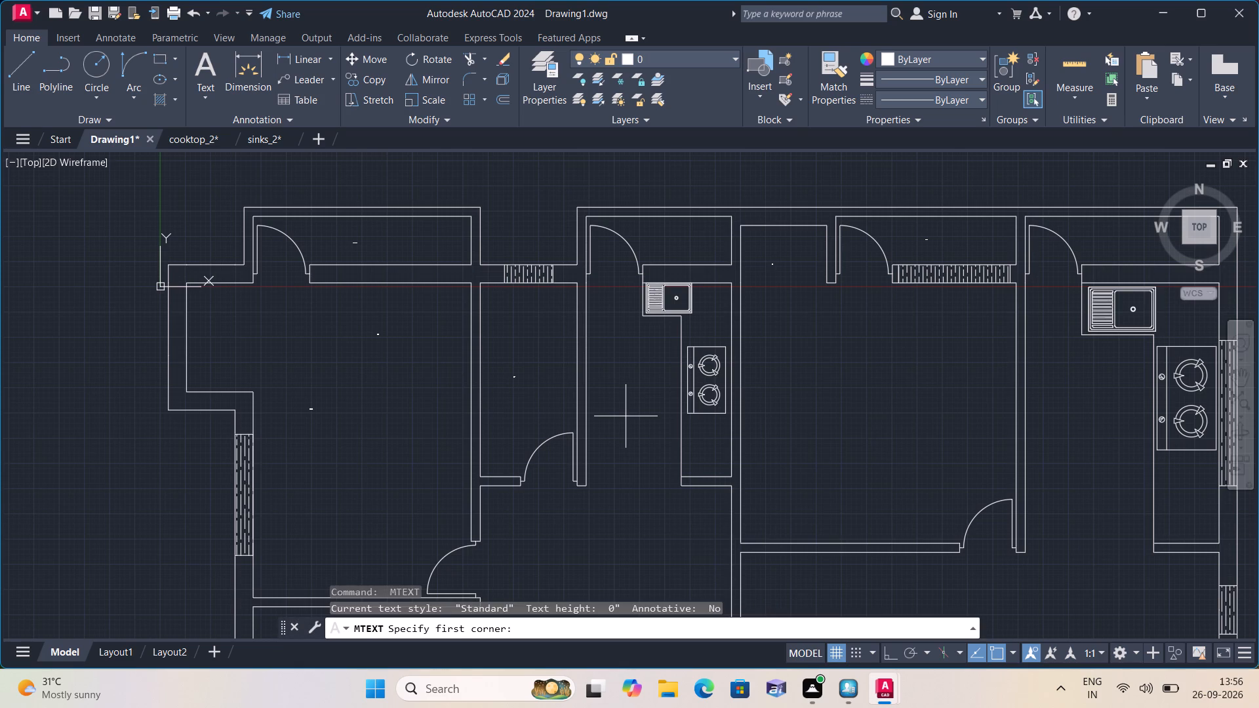
click(627, 406)
double_click(627, 406)
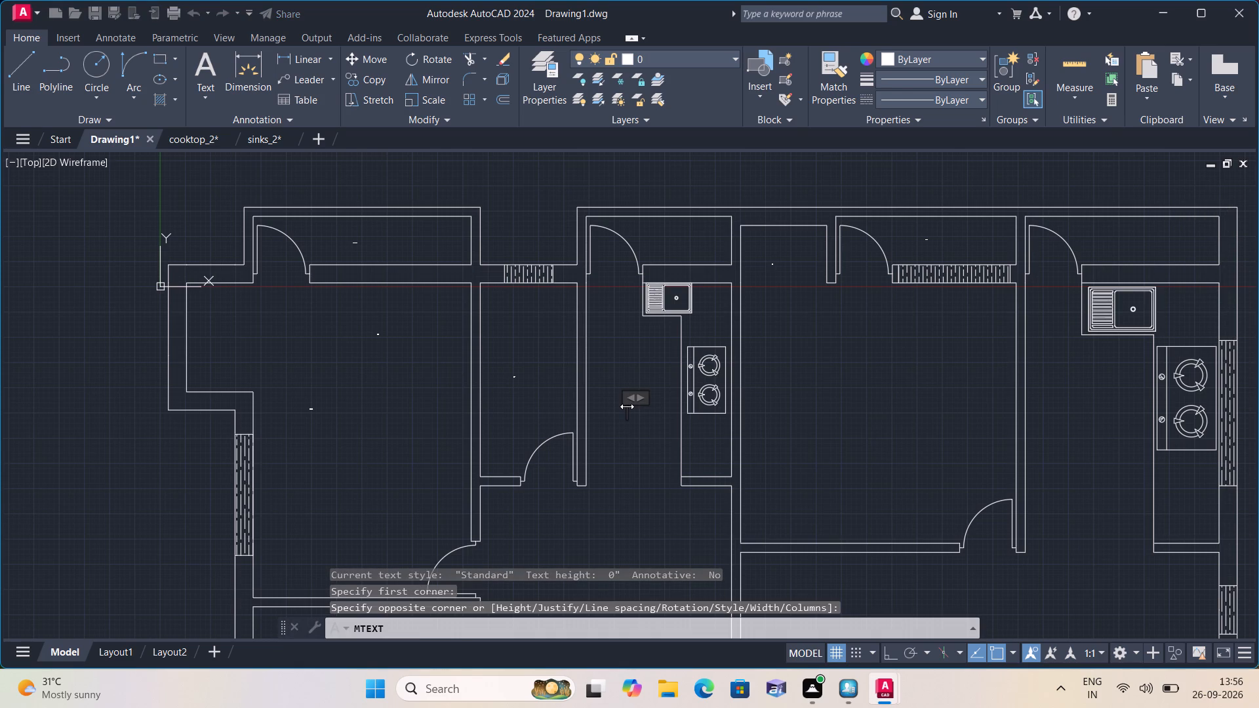
text(KI)
text(TCHE)
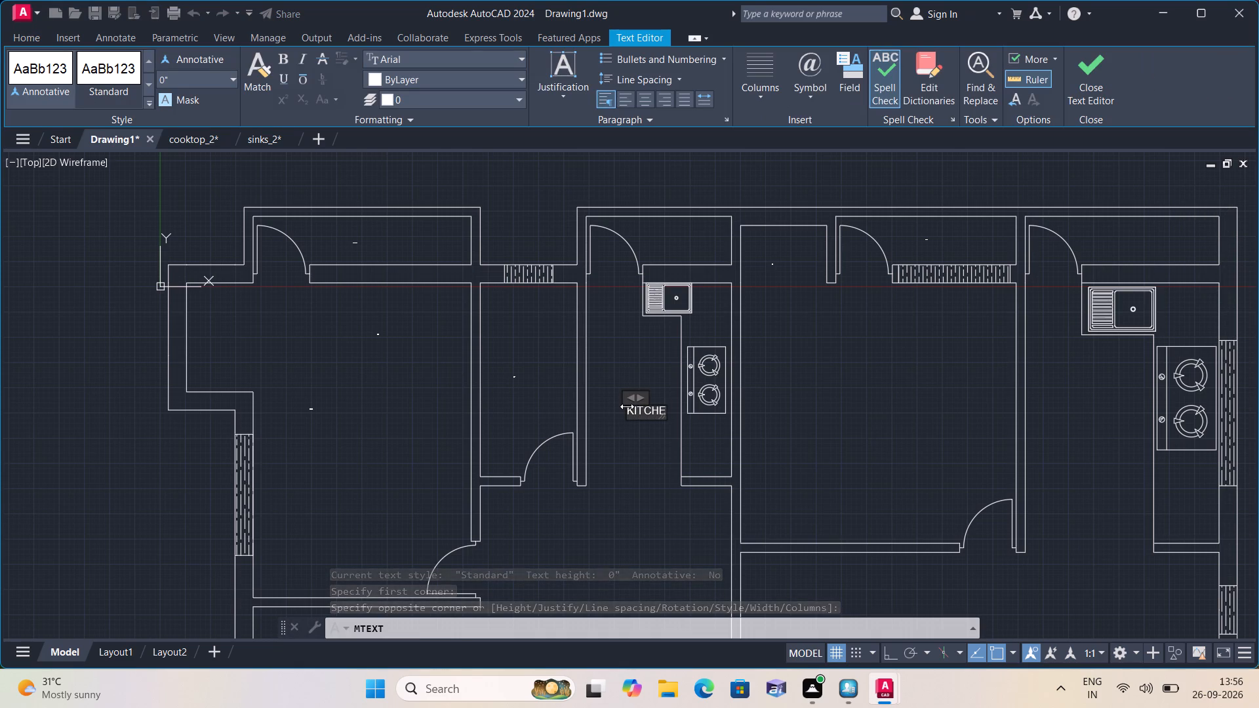
key(n)
key(Return)
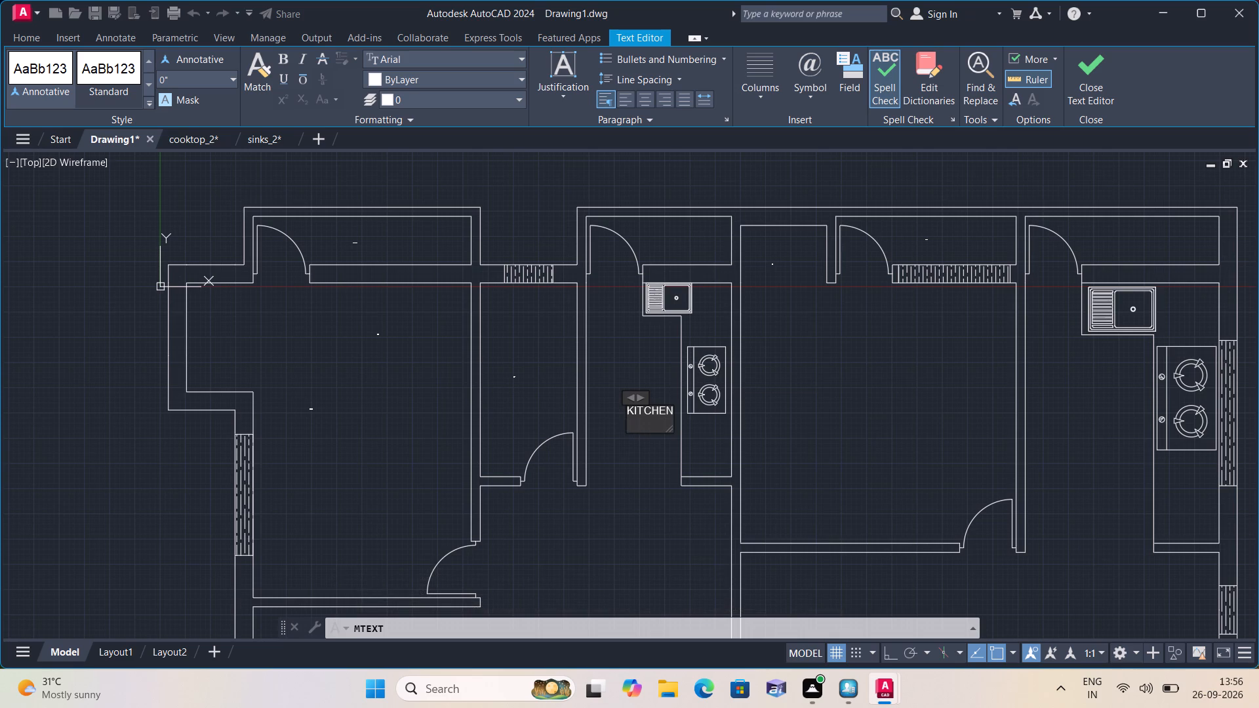
text(6'X)
text(8')
scroll(627, 406, up, 2)
click(640, 488)
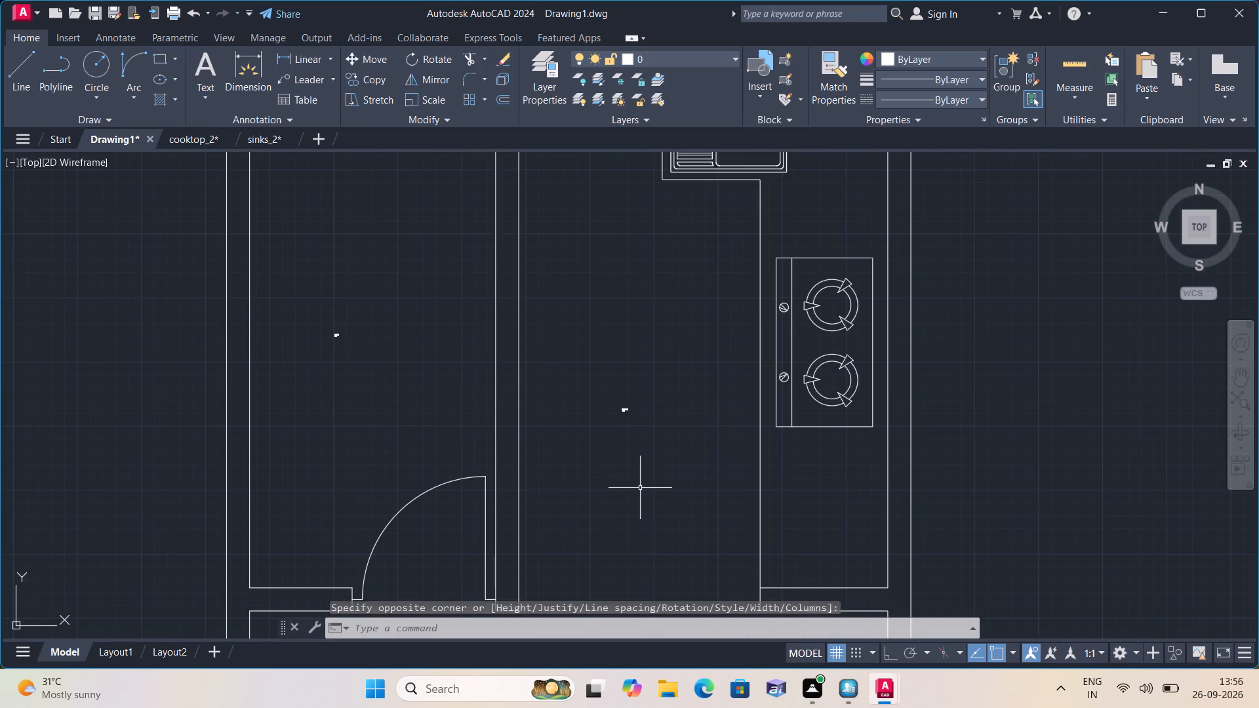
Add the two-line multiline text label BEDROOM / 11'-4.5"X10'-9" in the western part of the large room between the two kitchens.
scroll(642, 486, down, 2)
middle_drag(822, 460, 791, 431)
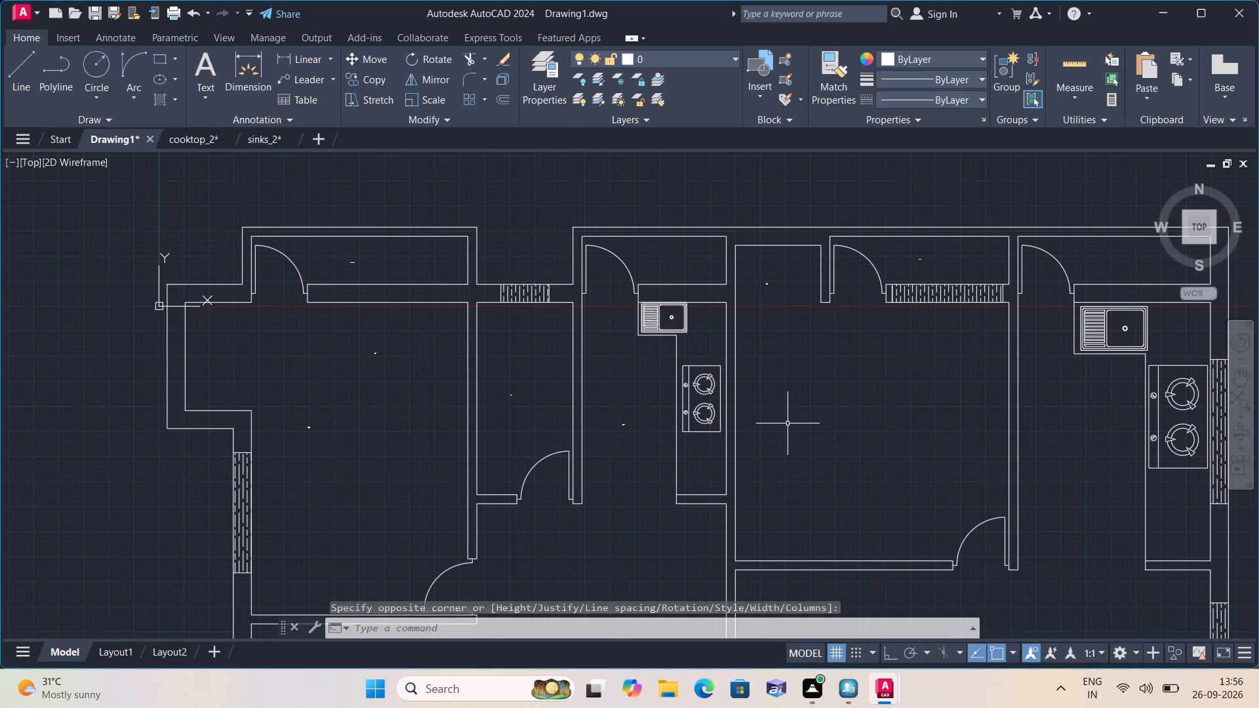
key(space)
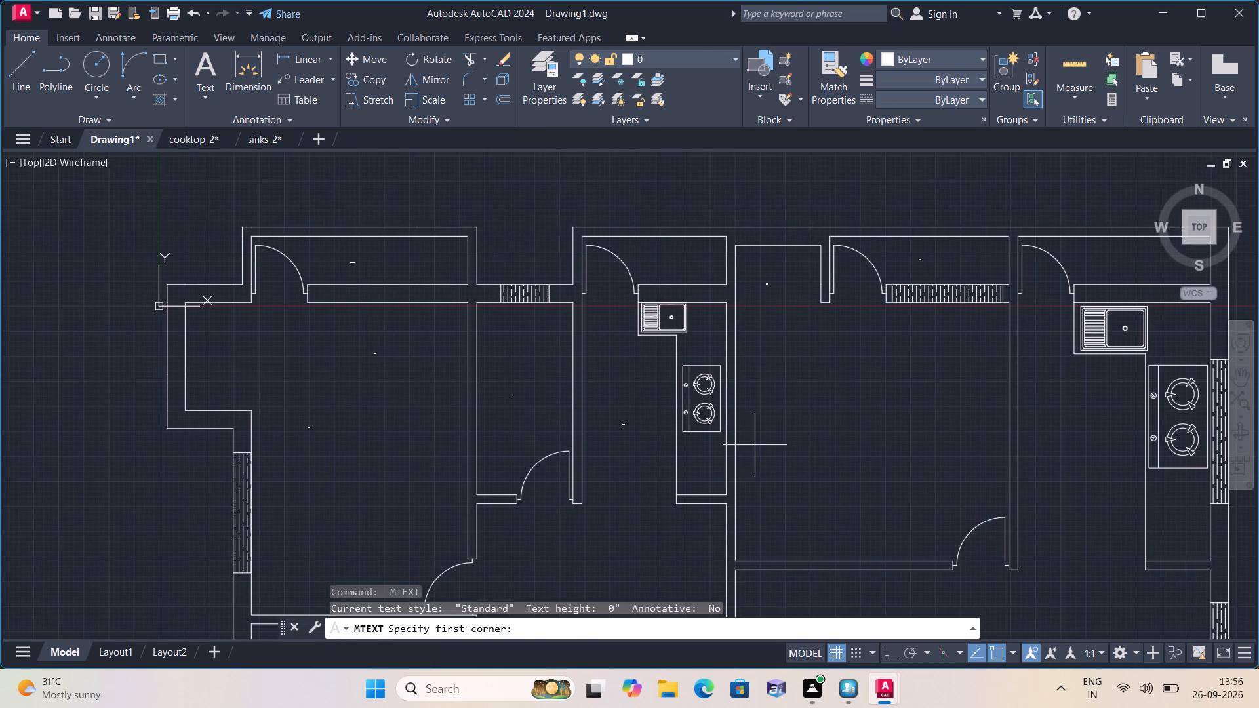
triple_click(755, 445)
click(755, 445)
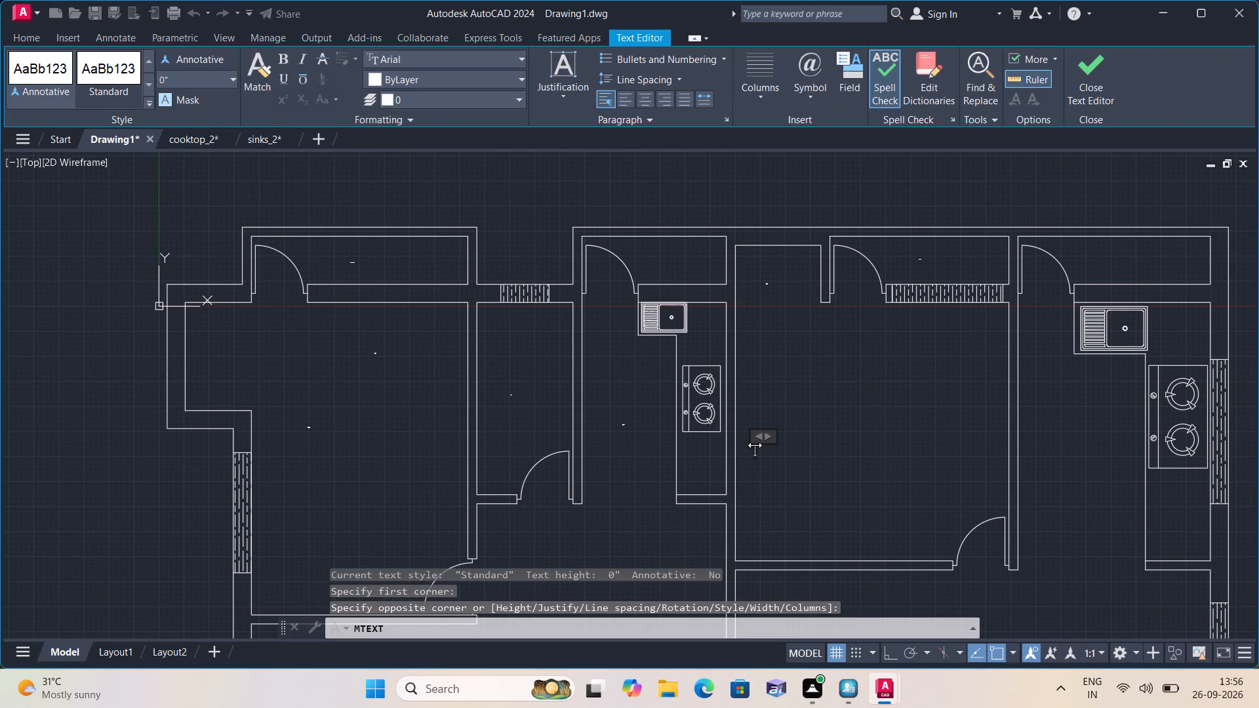
key(b)
text(EDR)
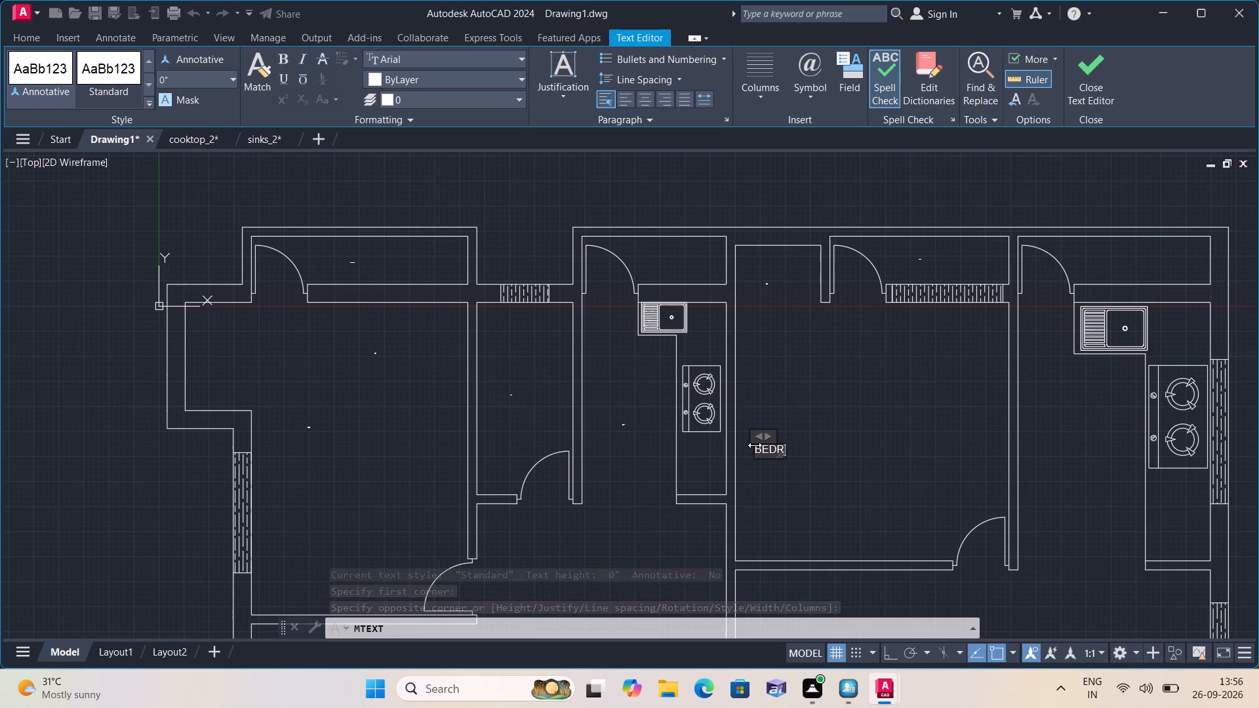
text(OO)
key(m)
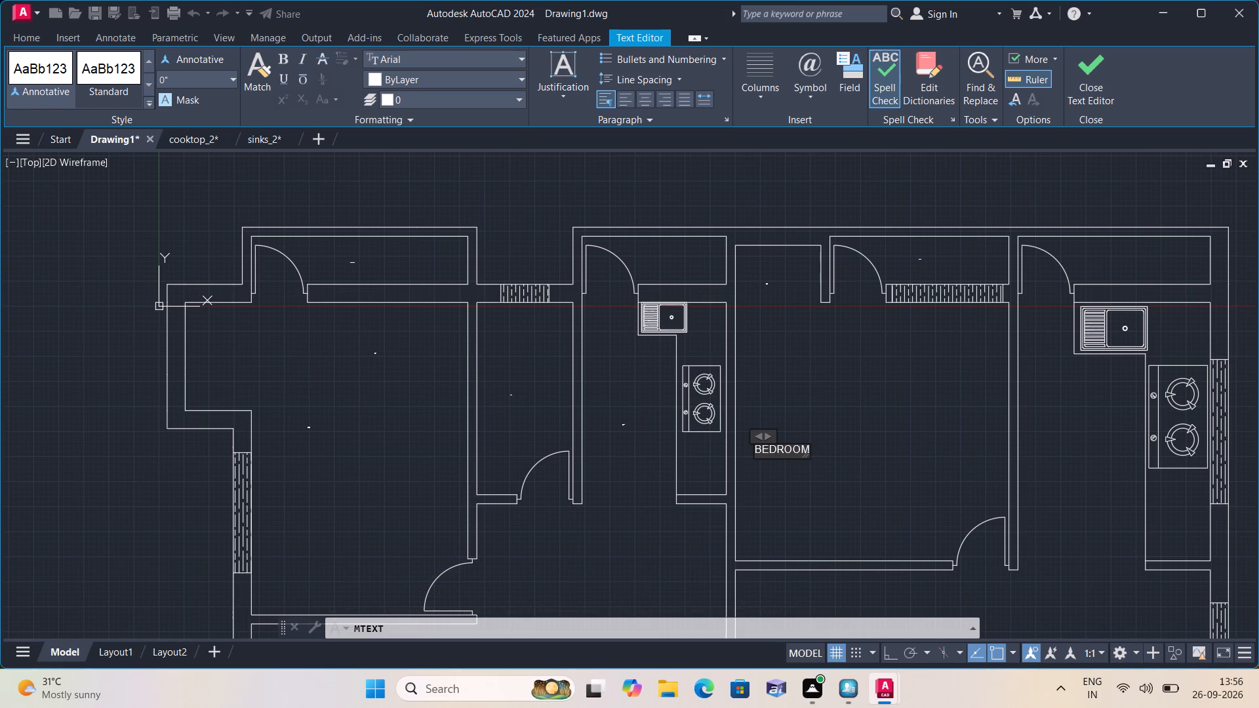
key(Return)
key(1)
key(1)
key(apostrophe)
text(-4.5"X)
text(10'-)
text(9")
click(808, 513)
Add the two-line multiline text label KITCHEN / 8'-0"X10'-9" in the east kitchen, southwest of its cooktop.
scroll(805, 494, down, 1)
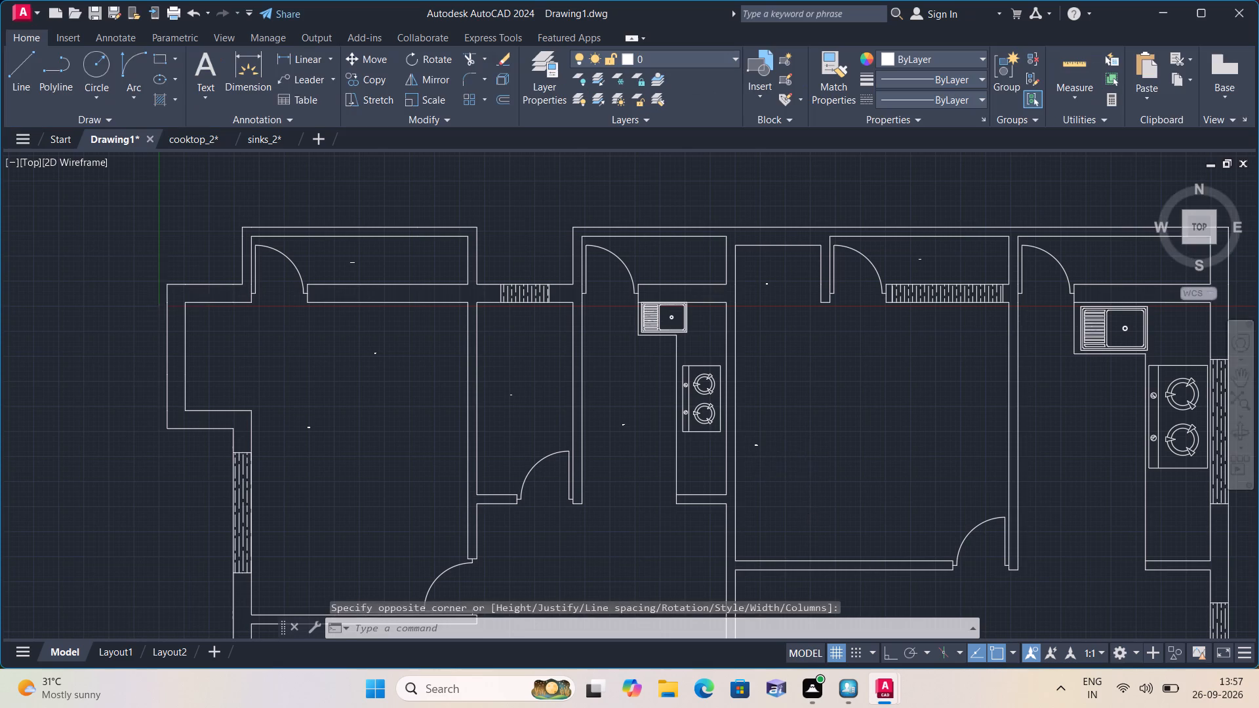
middle_drag(793, 489, 674, 420)
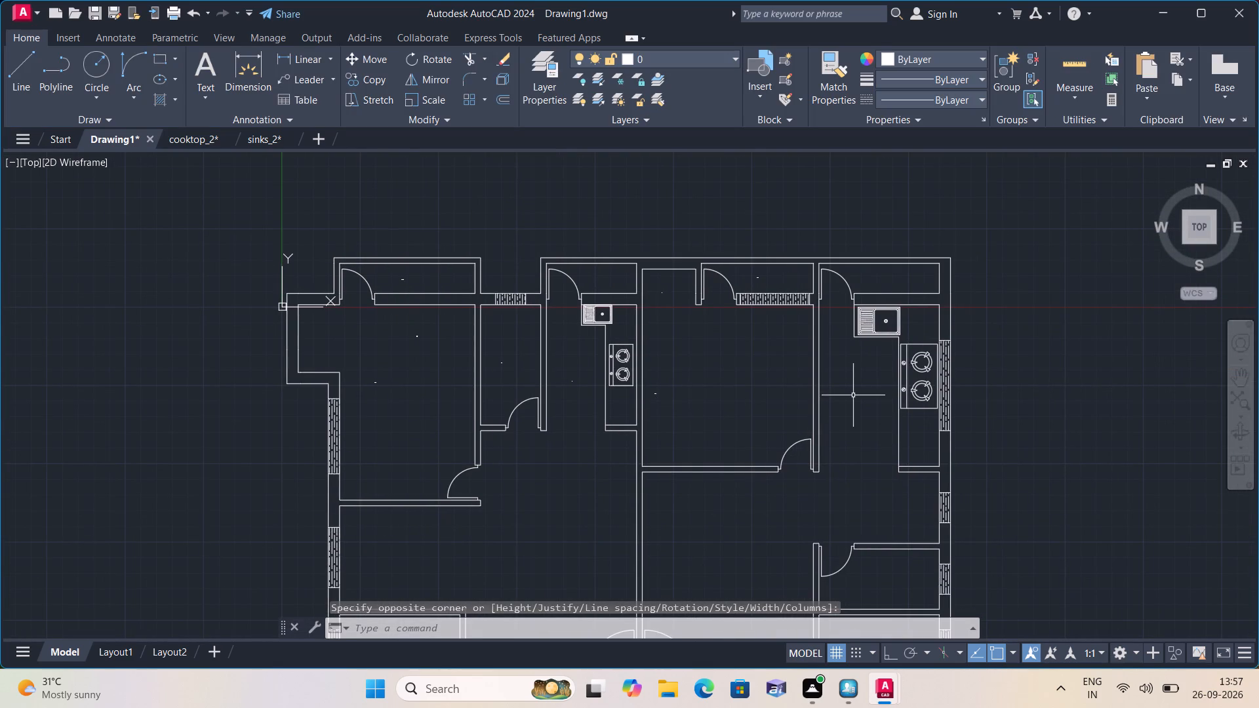
key(space)
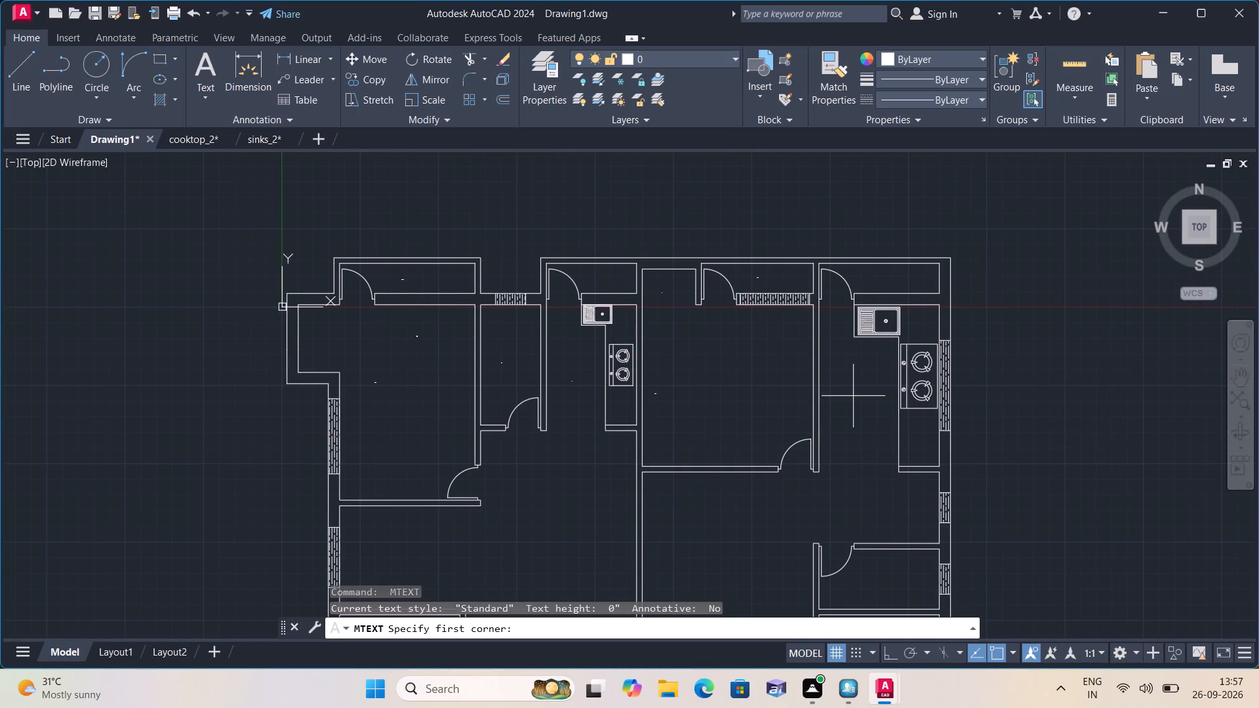
triple_click(845, 406)
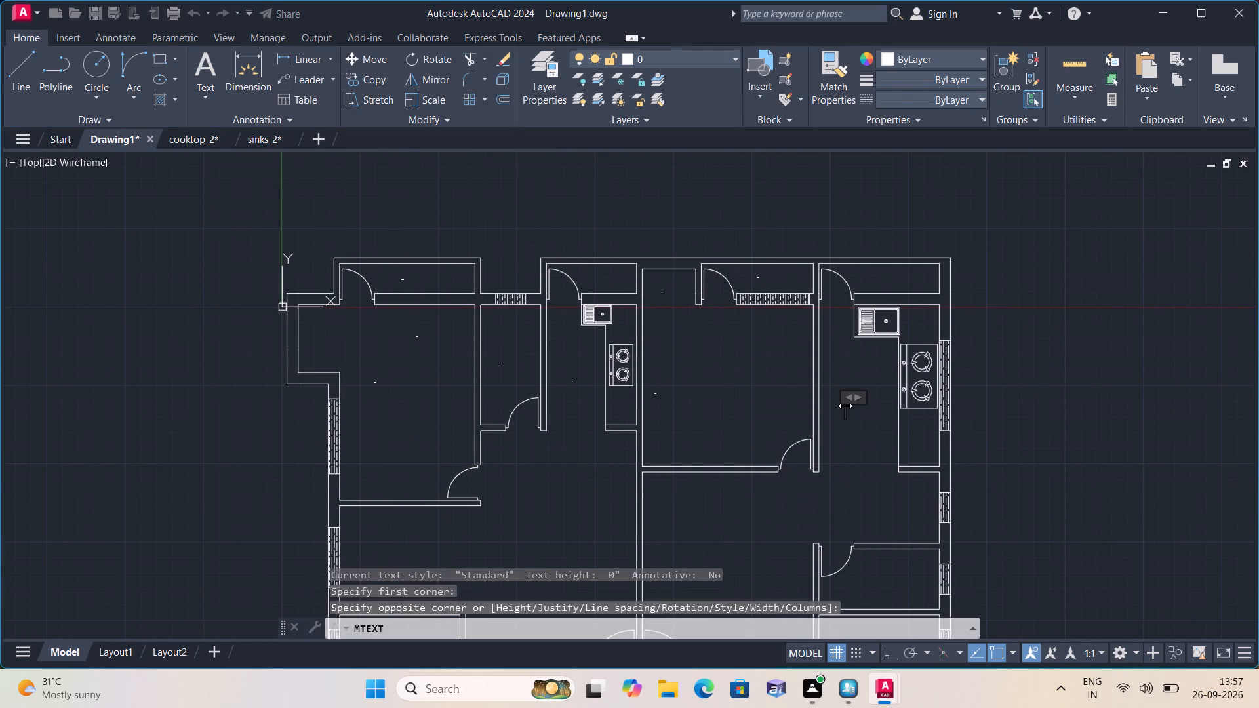
text(SERVICE)
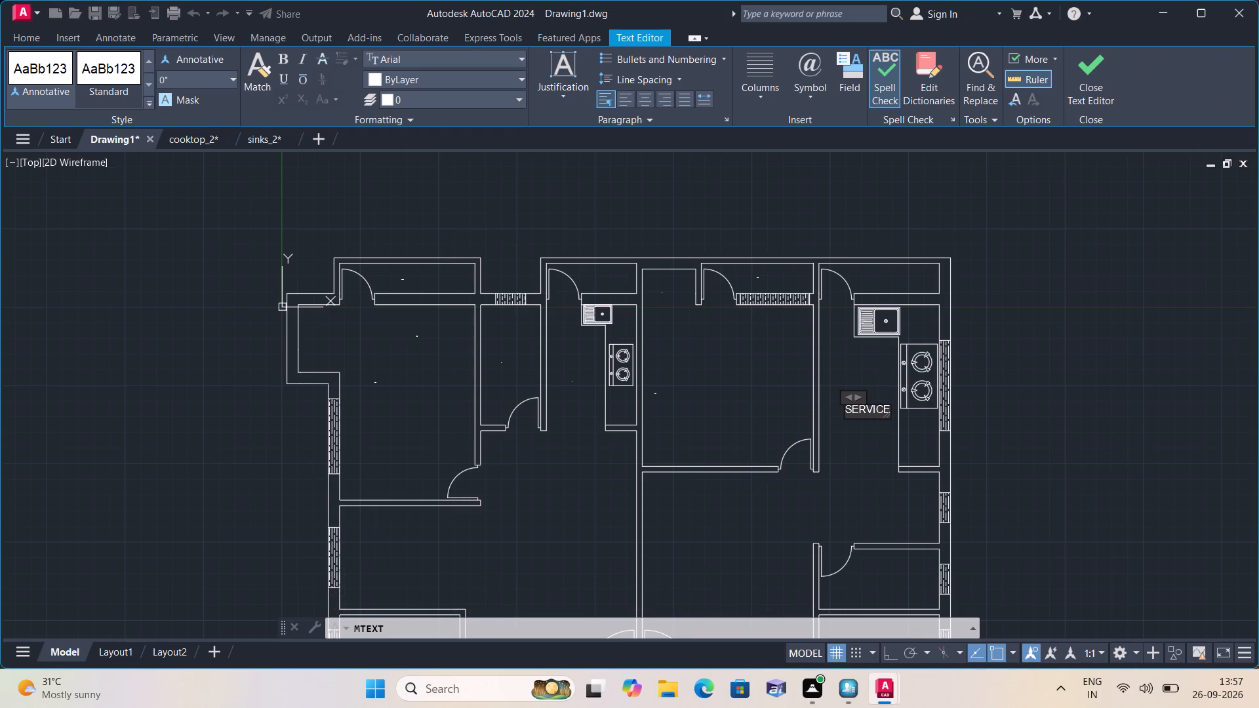
key(BackSpace)
key(BackSpace)
key(BackSpace)
key(BackSpace)
key(BackSpace)
key(BackSpace)
key(BackSpace)
key(BackSpace)
key(BackSpace)
key(BackSpace)
key(BackSpace)
key(BackSpace)
key(BackSpace)
text(KITCHEN)
key(Return)
text(8'-0")
key(x)
text(10'-9')
key(BackSpace)
key(shift+quotedbl)
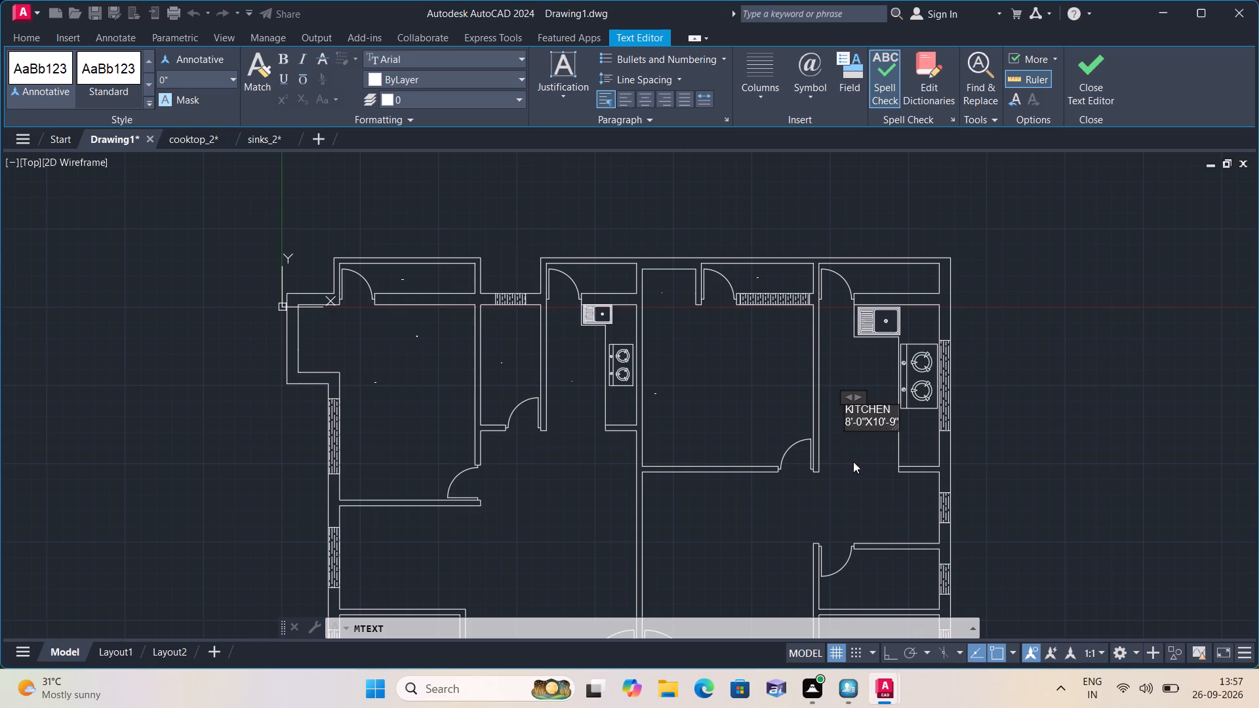
click(845, 473)
Add the two-line multiline text label HALL / 11'-4.5"X12'-9" in the east unit's central room, south of the bedroom between the kitchens.
middle_drag(845, 474, 856, 314)
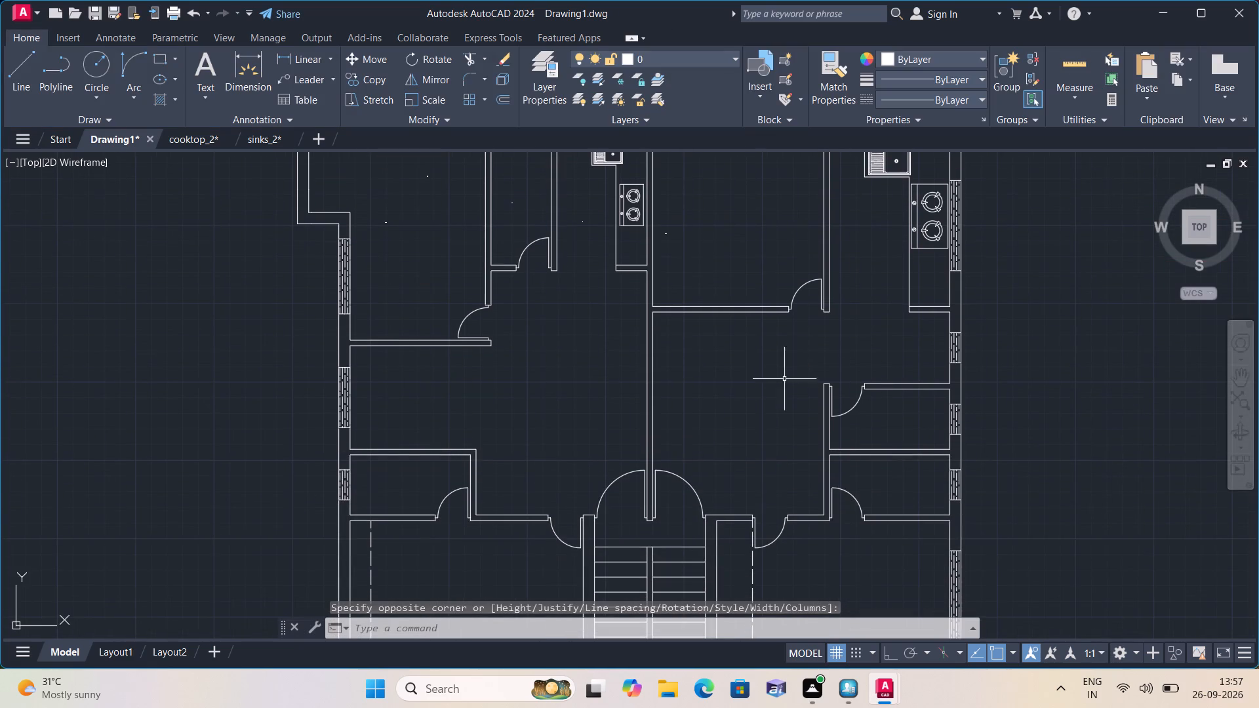
key(space)
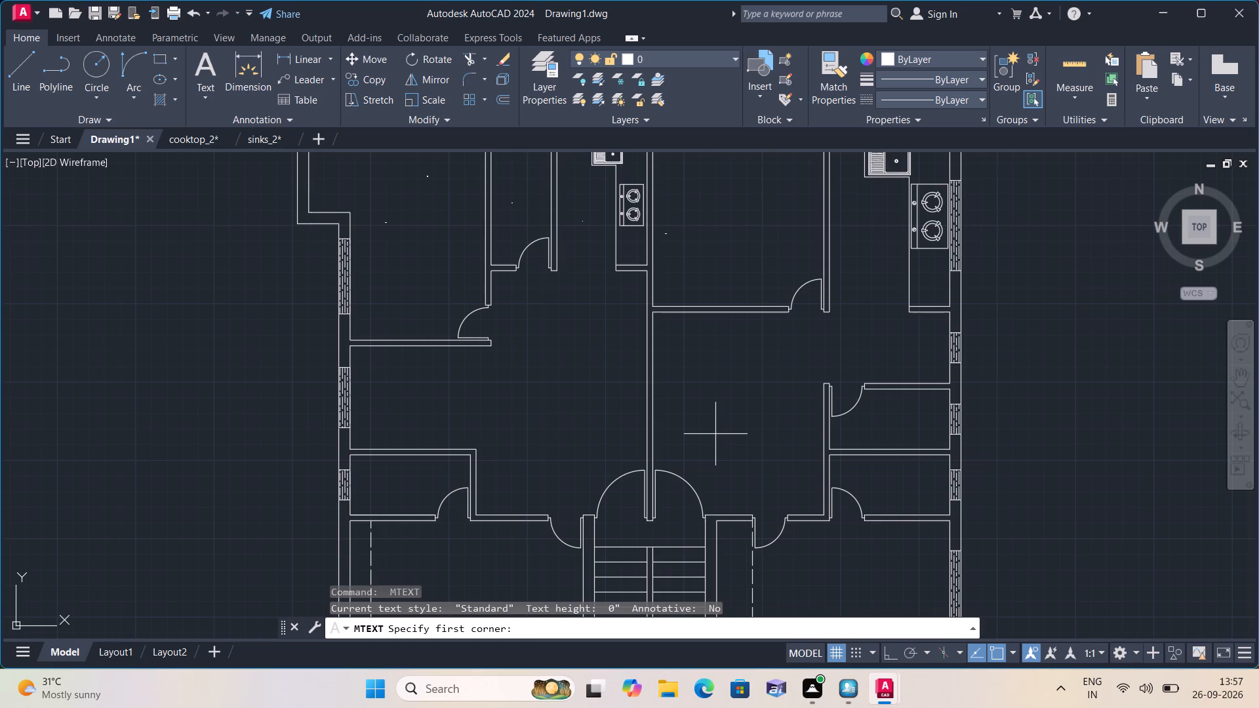
triple_click(715, 434)
click(715, 434)
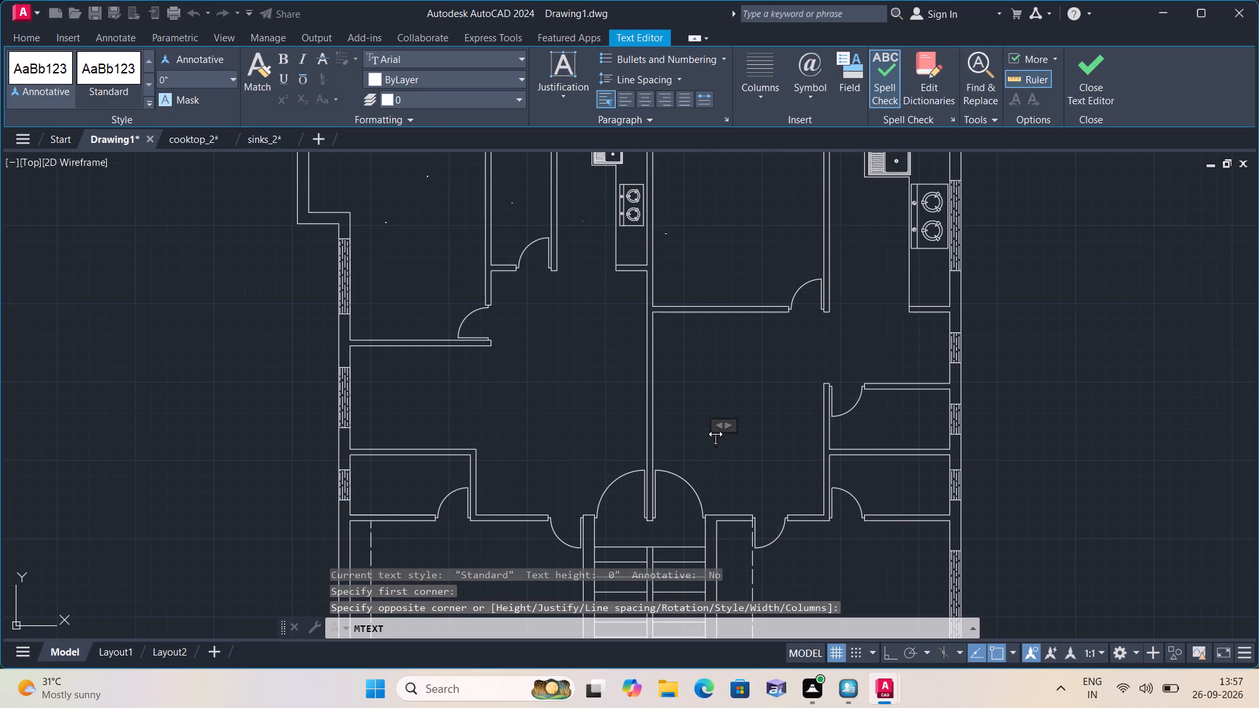
text(HA)
text(LL)
key(Return)
text(11)
key(apostrophe)
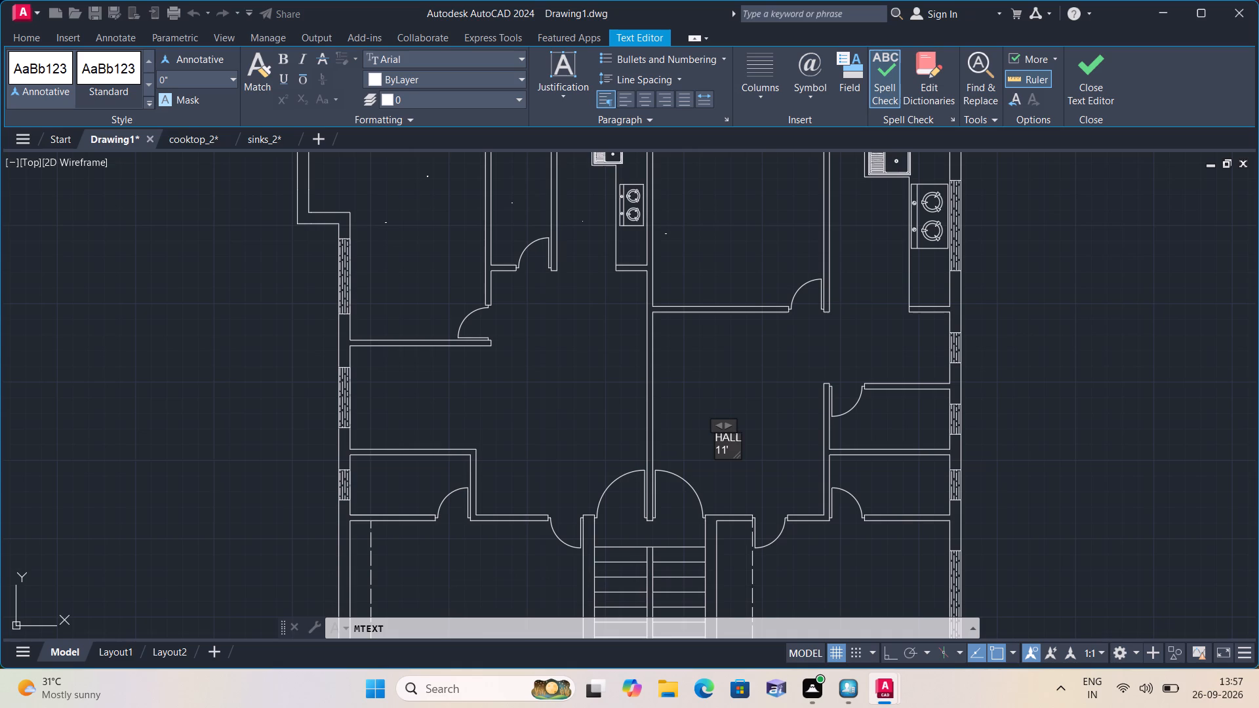
text(-4.5")
key(x)
text(12')
key(minus)
text(9")
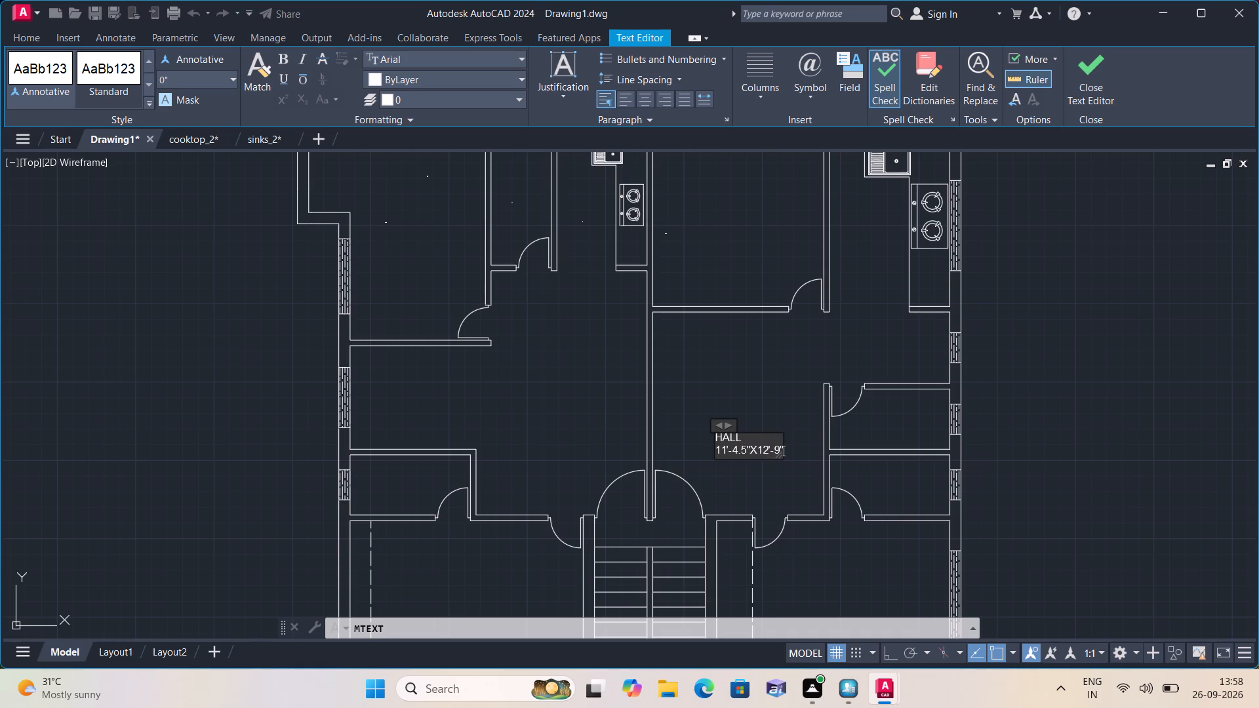
click(736, 401)
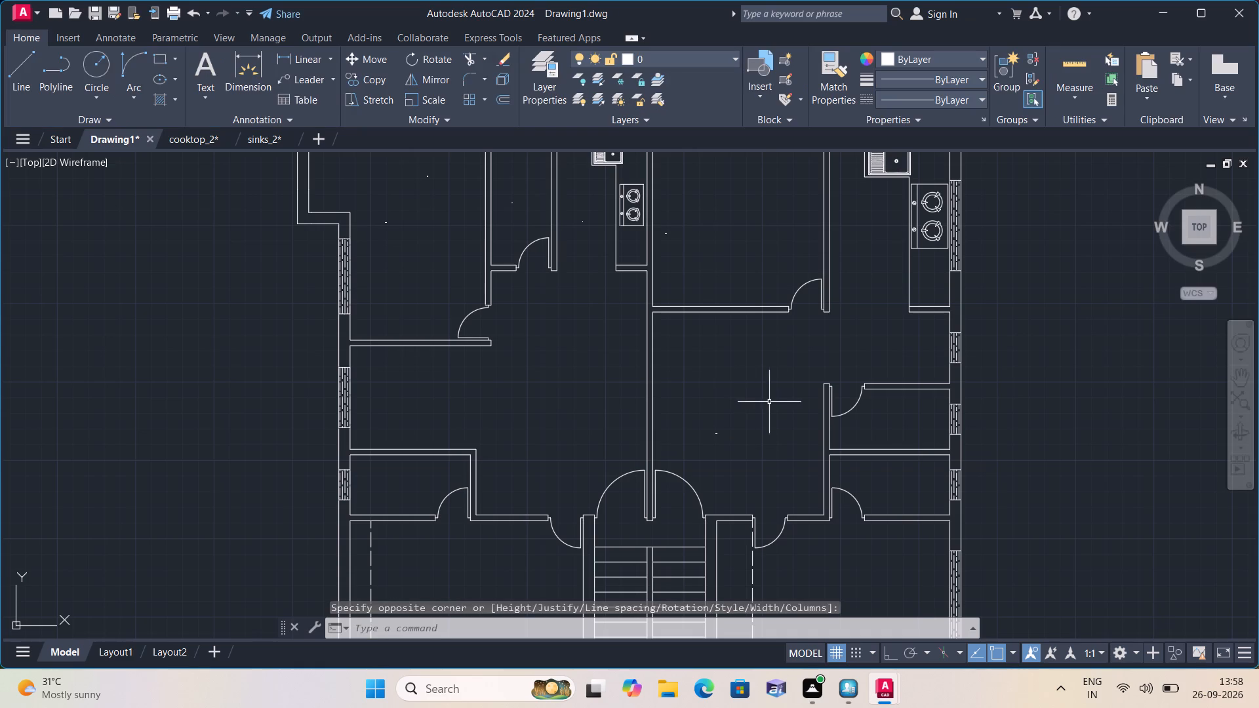
Add the two-line multiline text label TOILET / 8'-0"X4'-0" in the northern of the two small rooms along the east wall.
key(space)
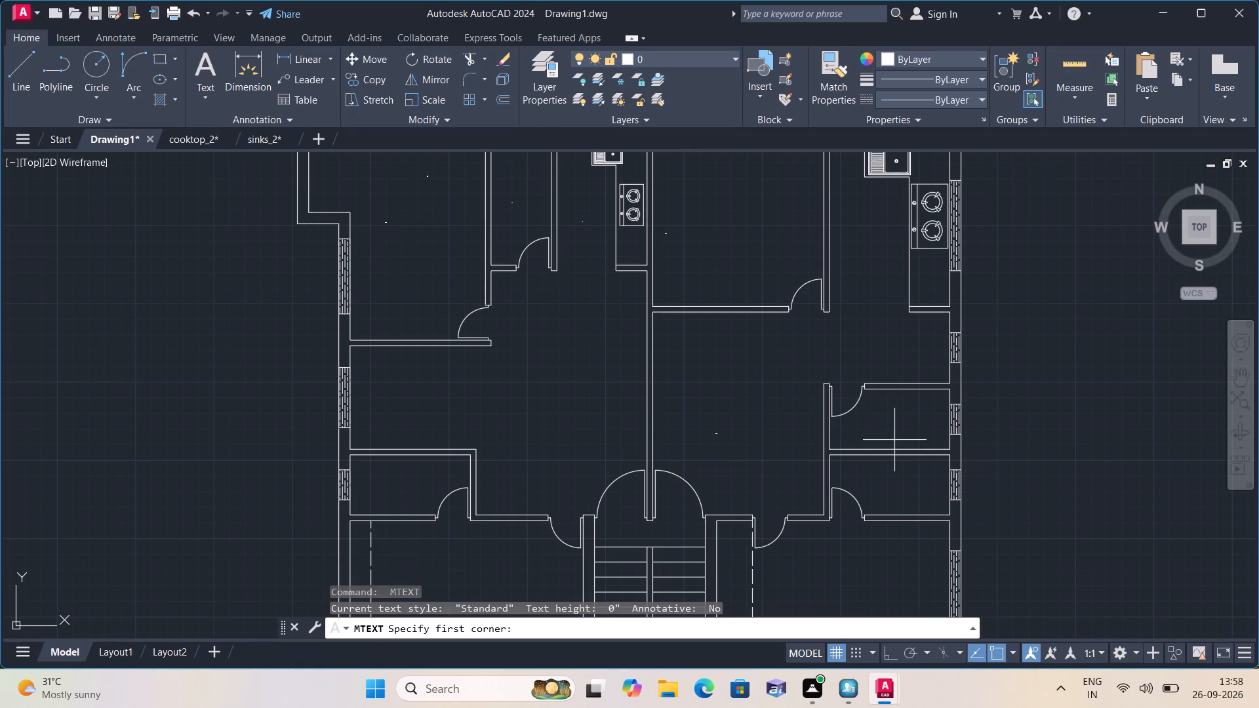
triple_click(892, 420)
click(892, 420)
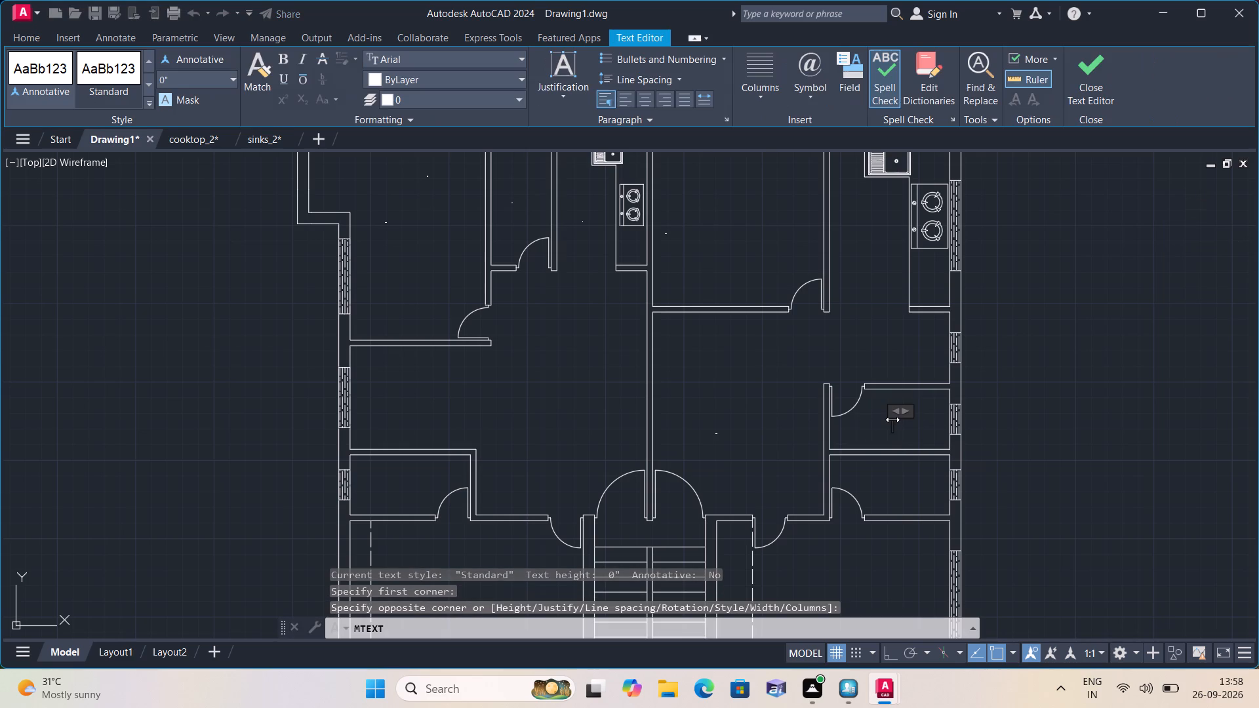
text(TOILET)
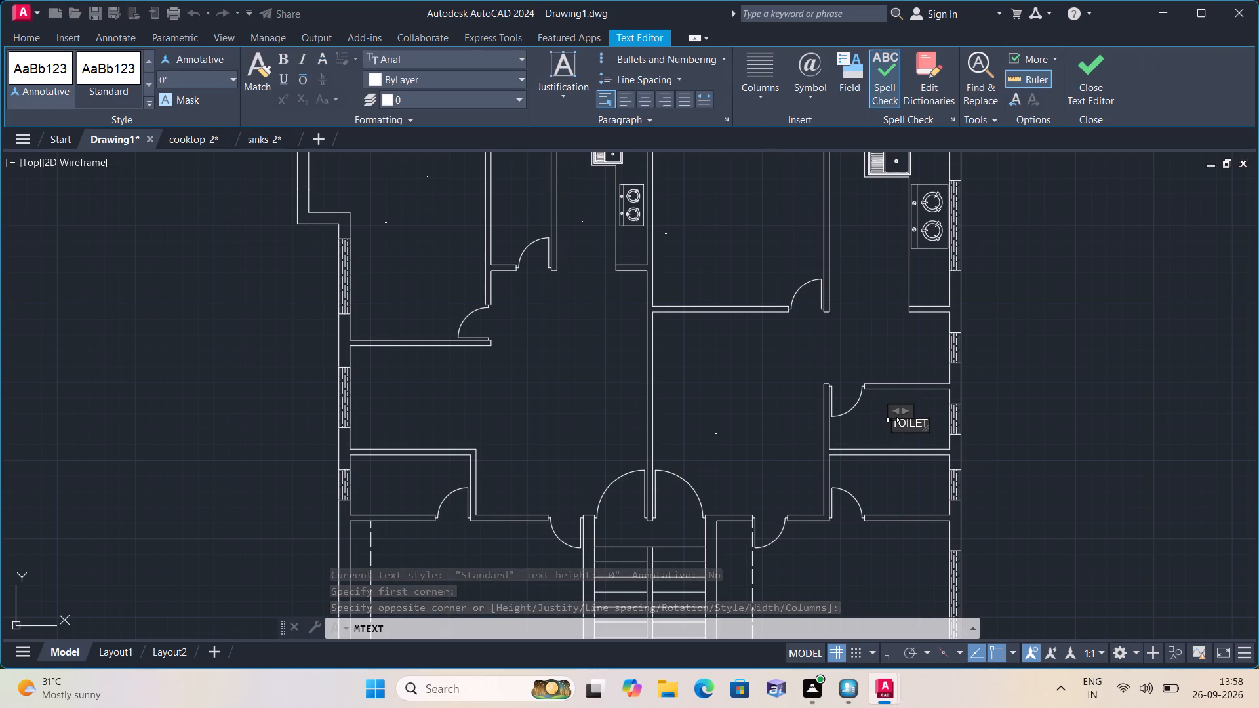
key(Return)
text(8'-0")
key(x)
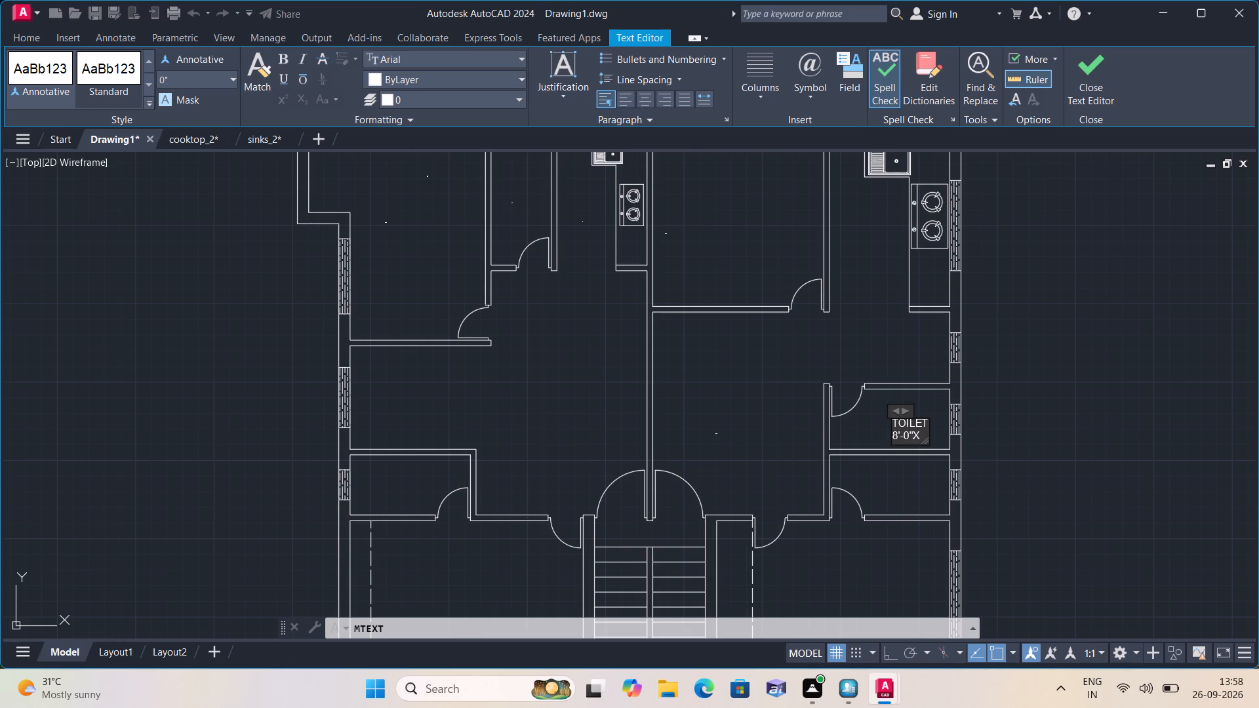
text(4')
text(-0")
click(903, 478)
Add the two-line multiline text label HALL / 19'-9"X16'-3" in the large central room of the west unit.
scroll(902, 477, down, 1)
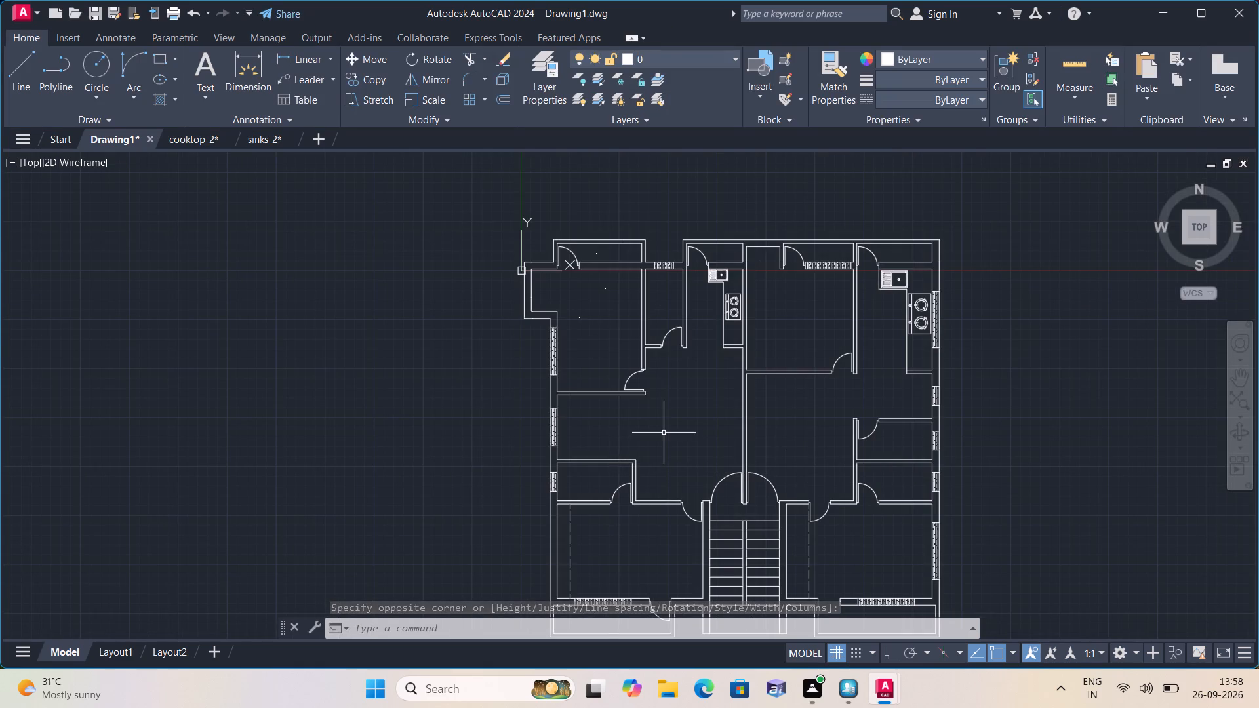
key(space)
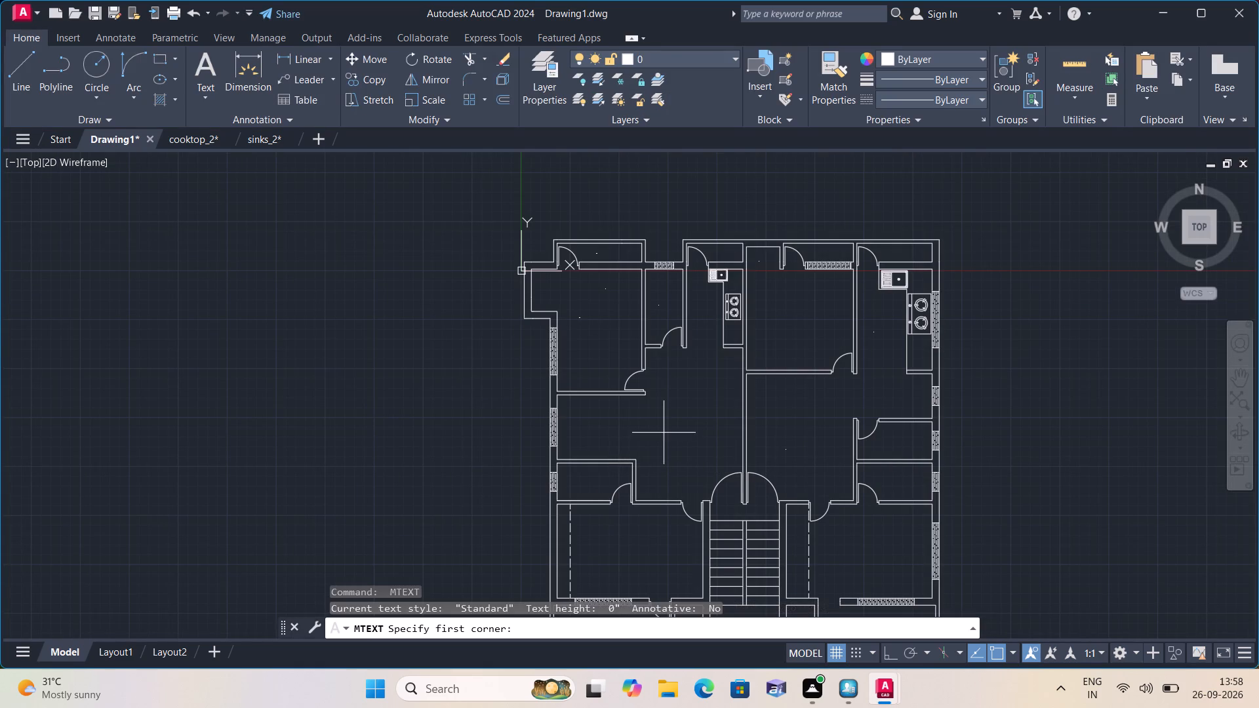
triple_click(664, 433)
click(664, 433)
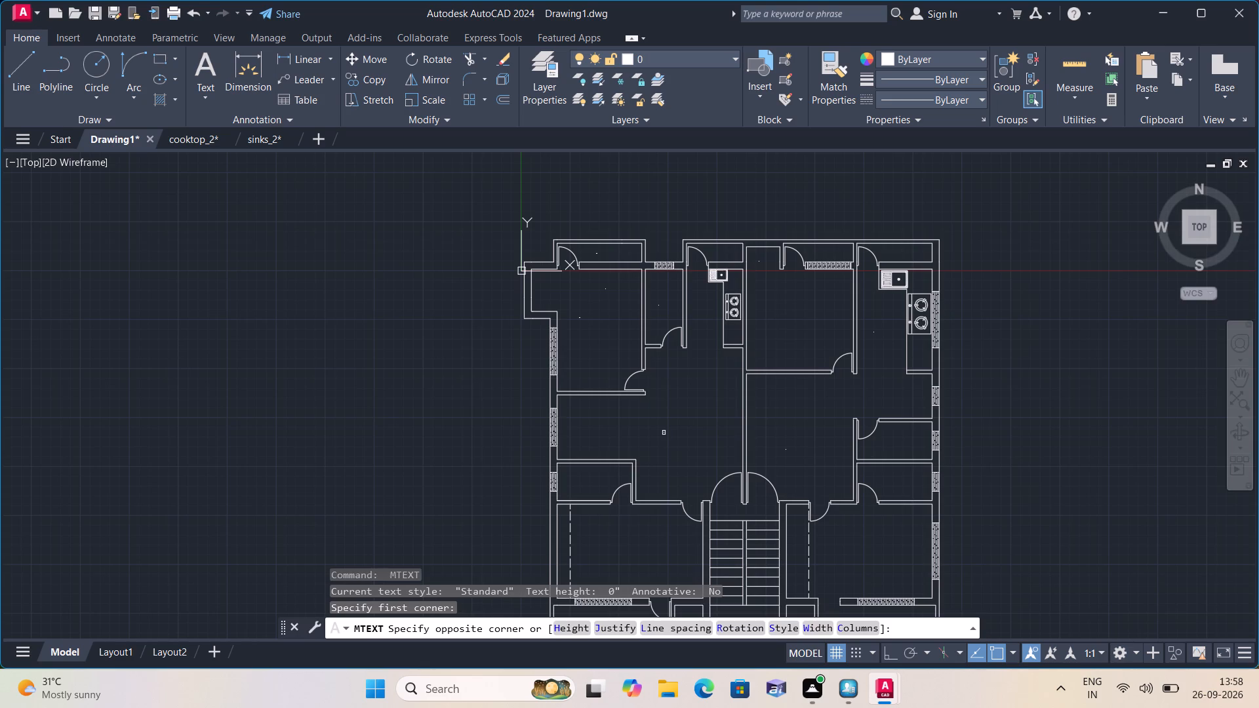
text(HA)
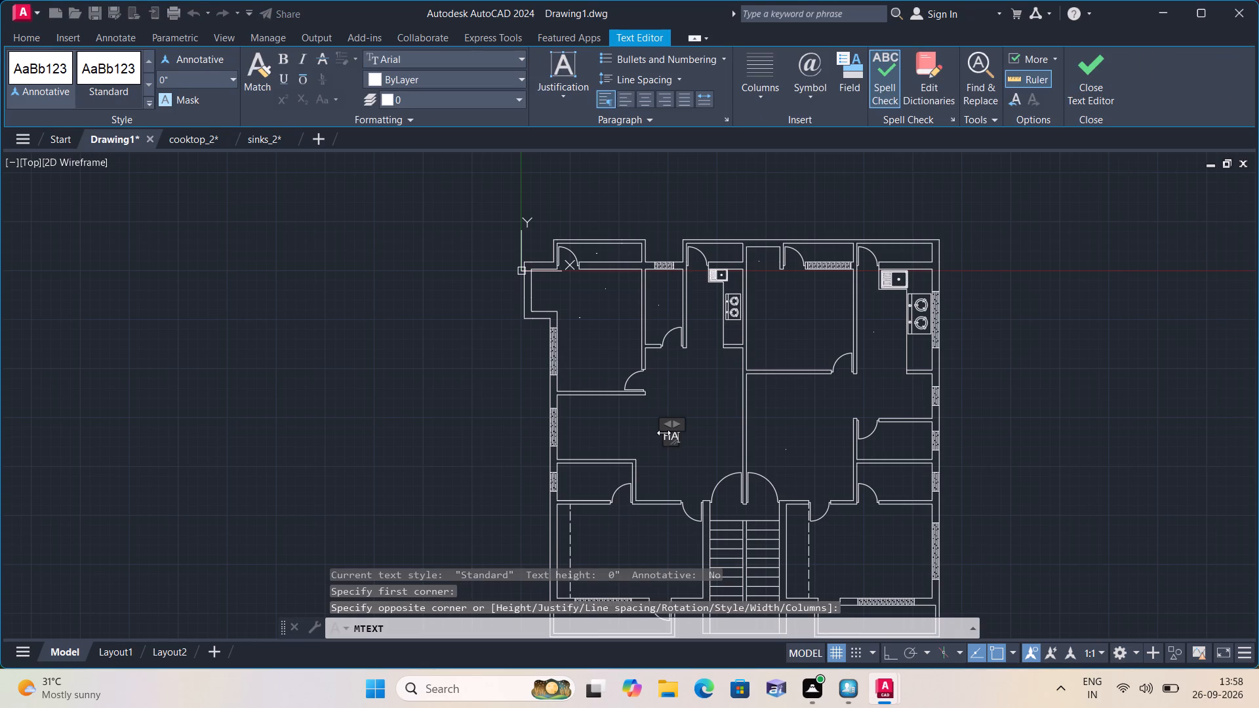
text(LL)
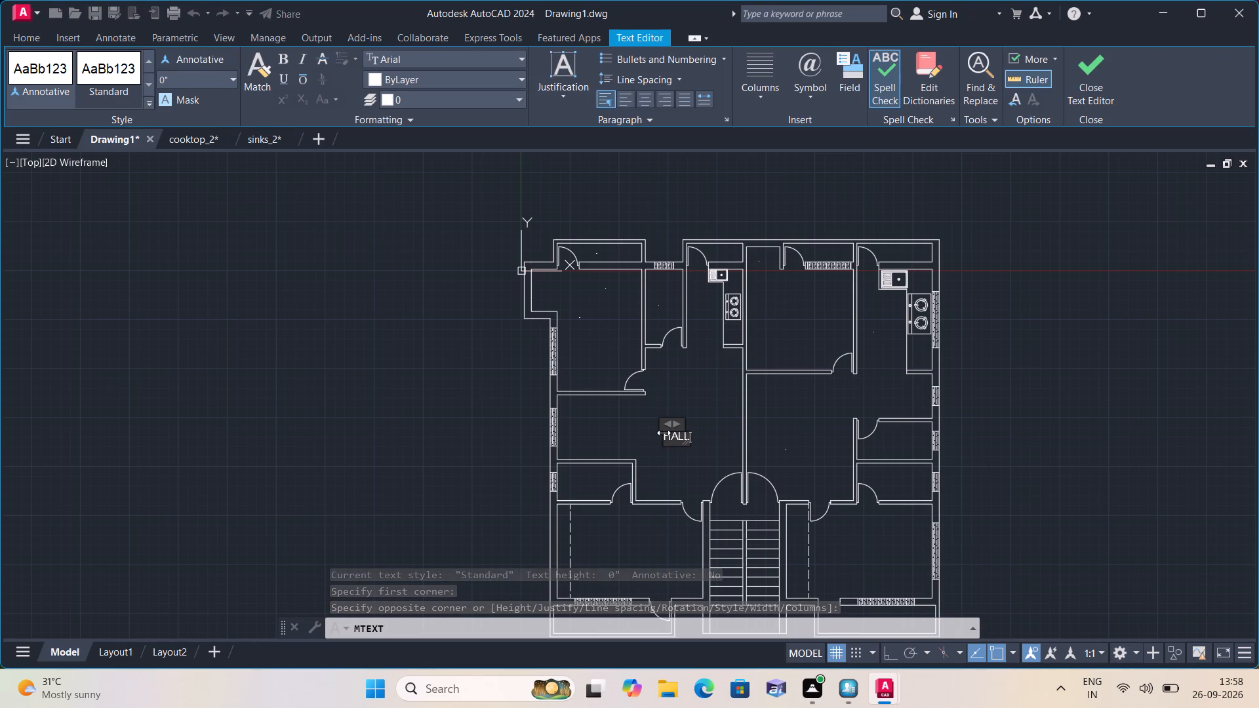
key(Return)
text(19)
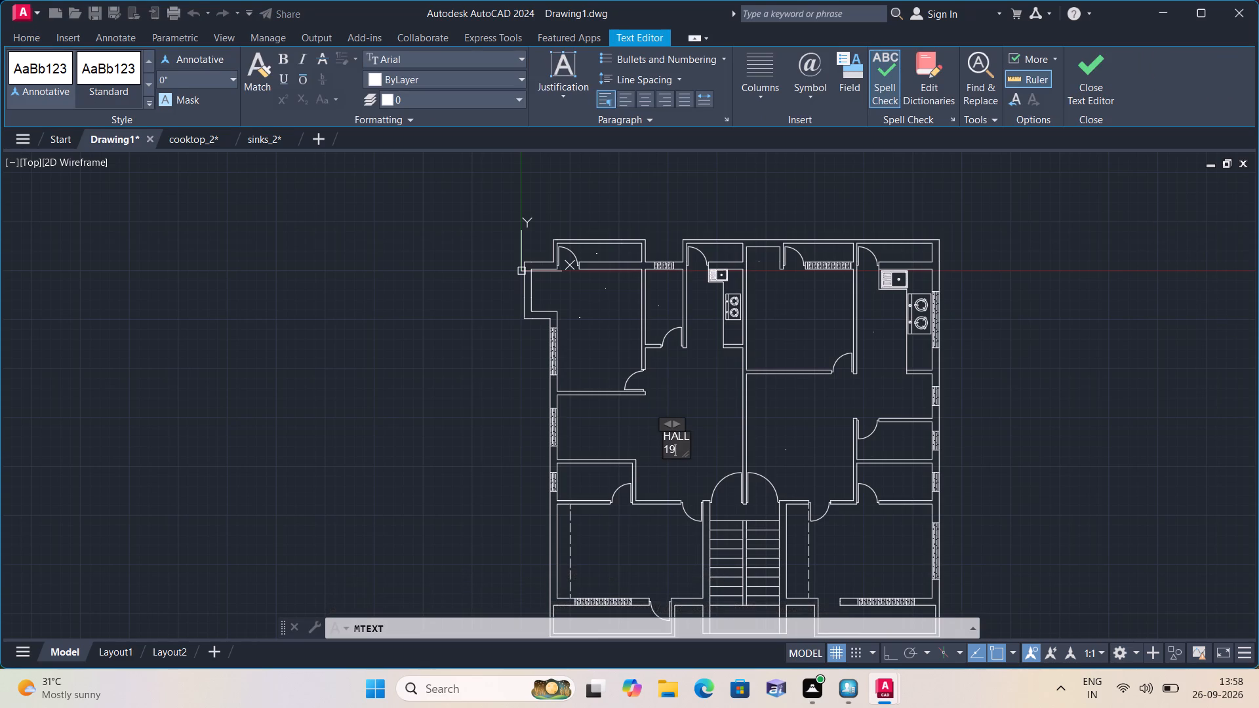
text('-9")
key(x)
text(16')
text(-3")
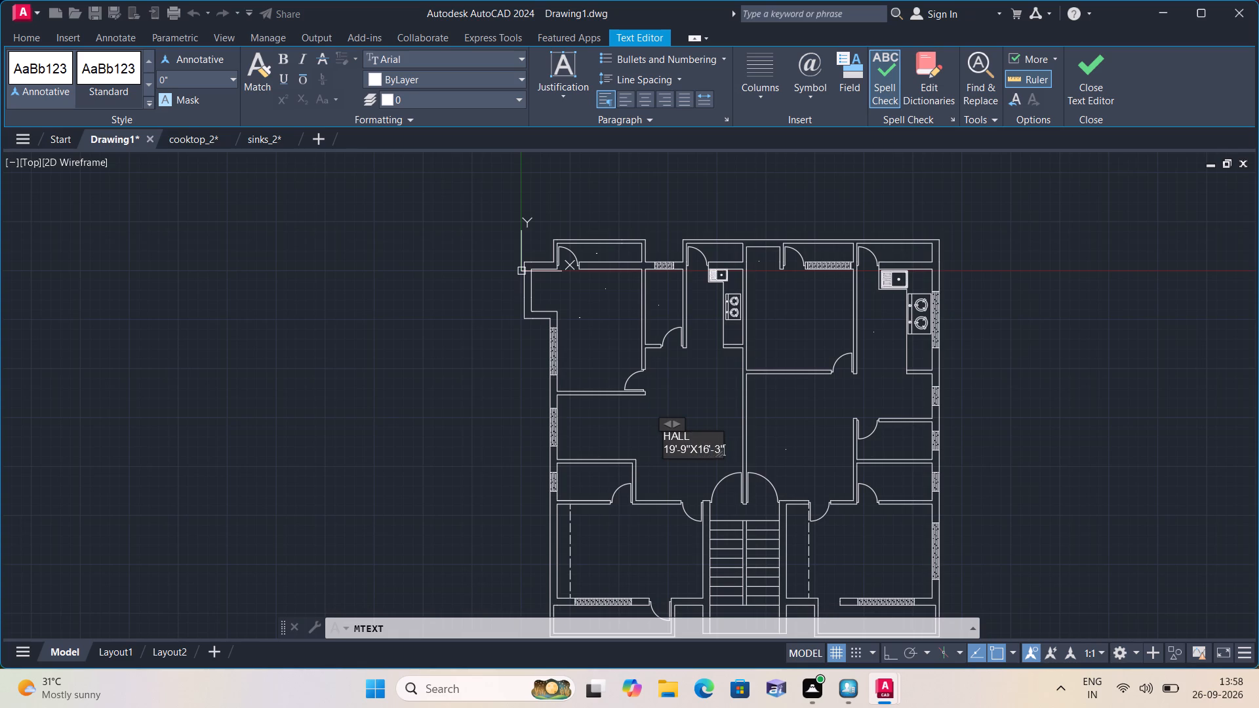
click(657, 463)
Add the two-line multiline text label BEDROOM / 15'-6"X10'-0" in the southwest room, west of the staircase.
middle_drag(629, 521, 628, 474)
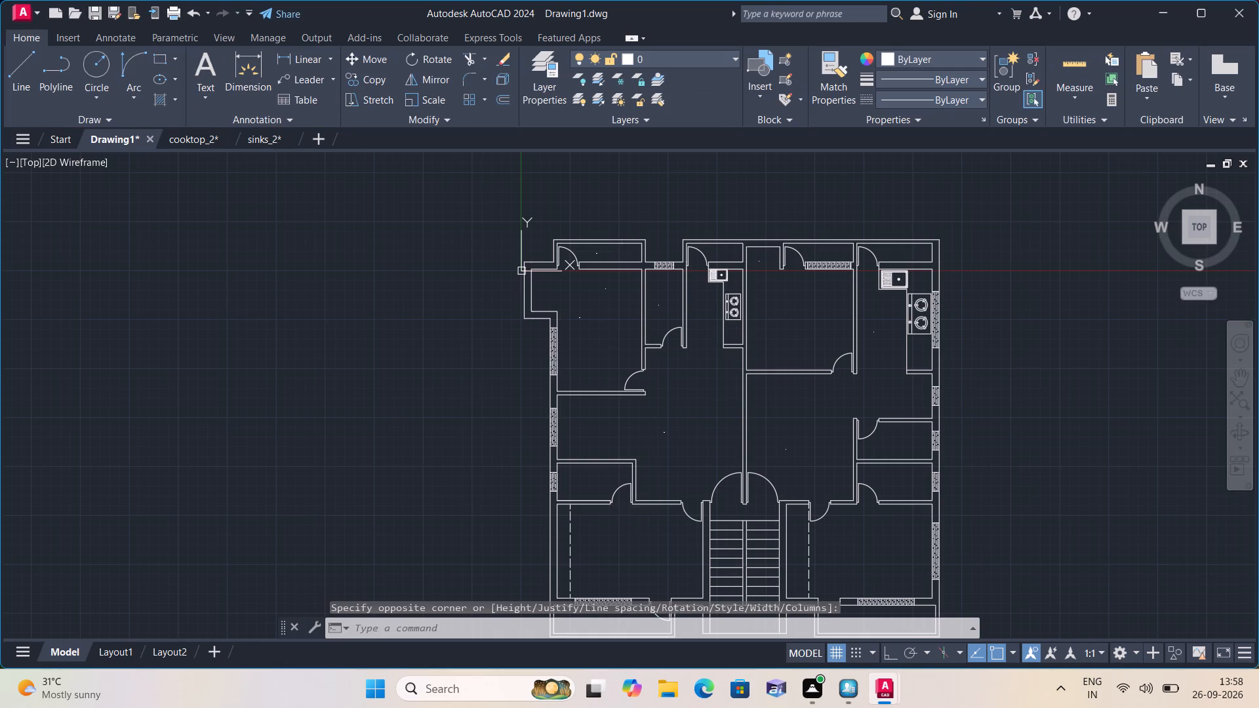
middle_drag(628, 474, 629, 438)
key(space)
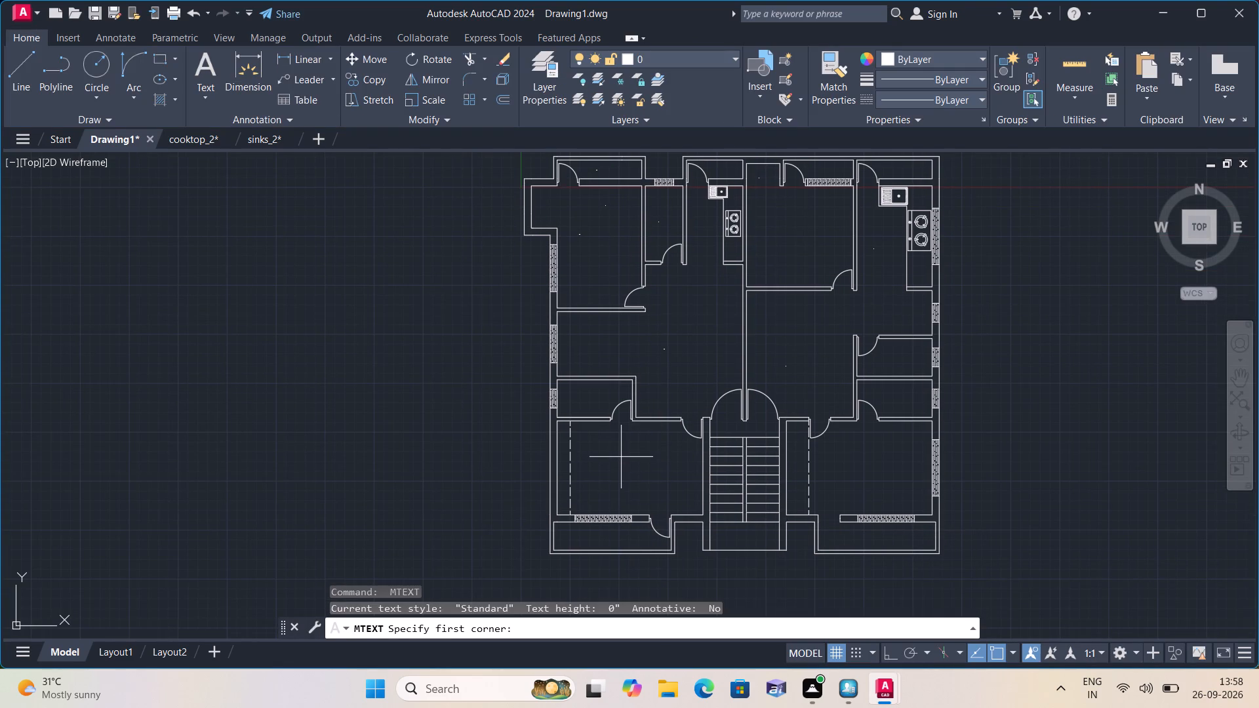
triple_click(621, 457)
click(621, 457)
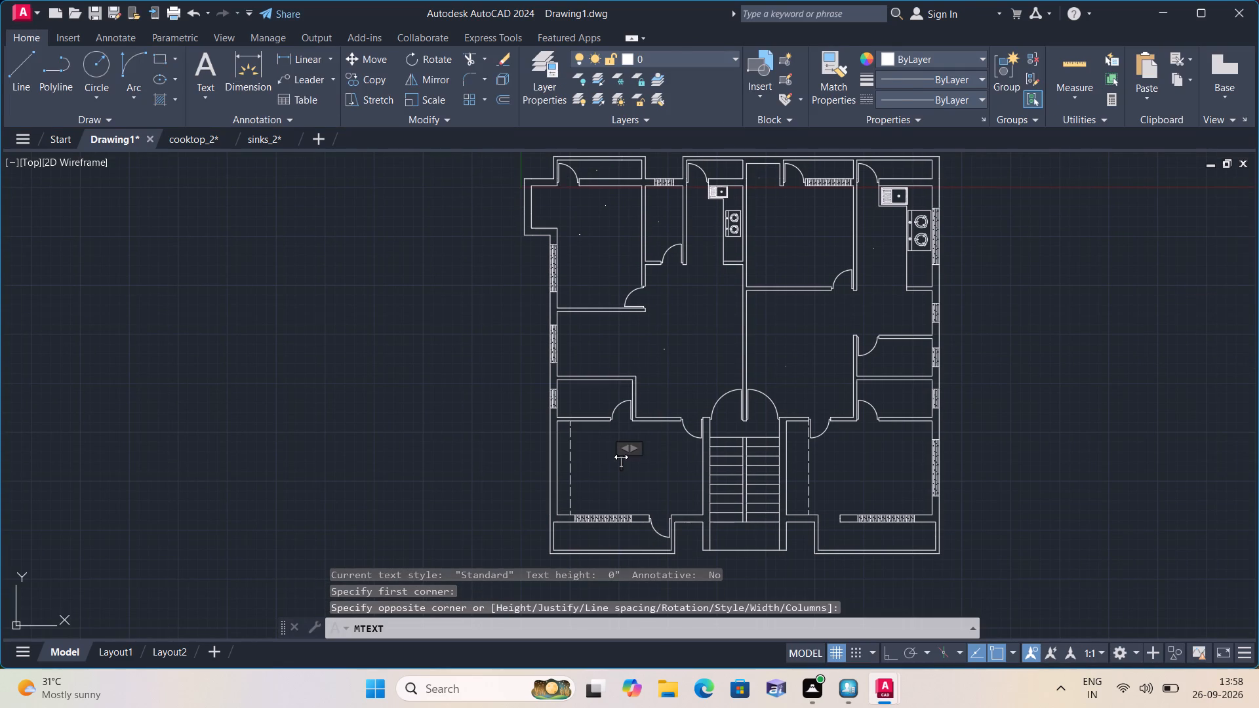
text(BEDR)
text(OOM)
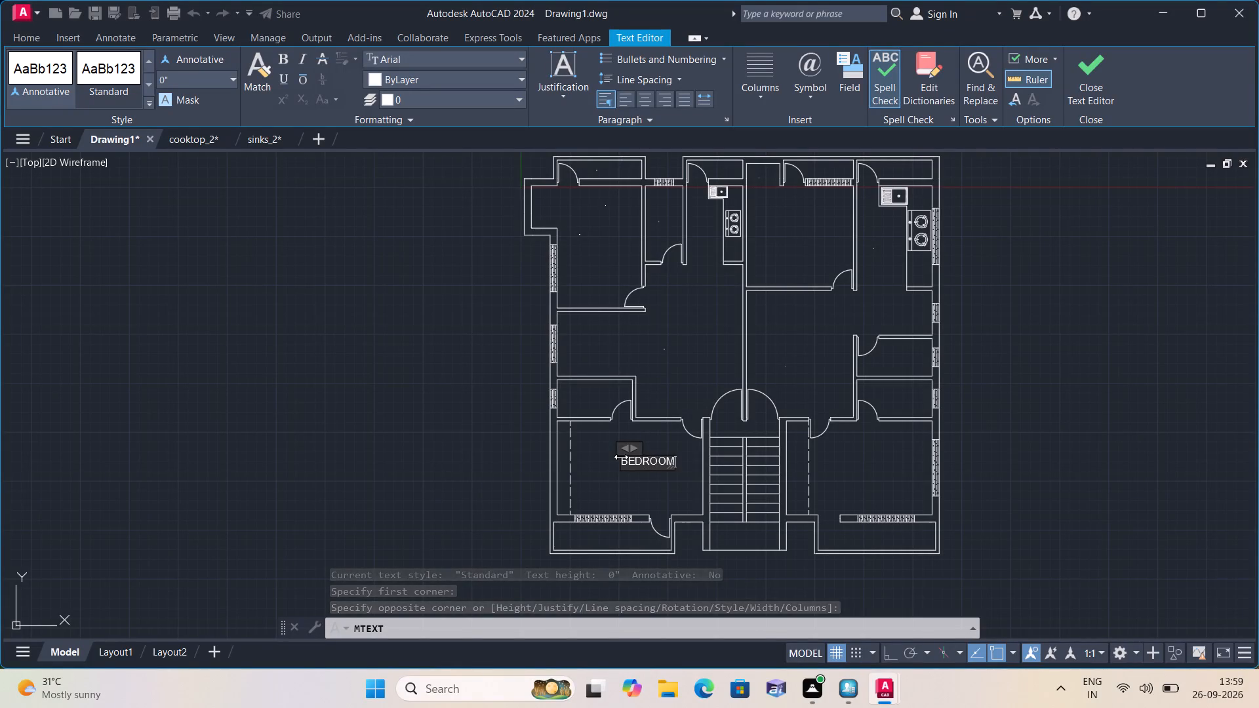
key(Return)
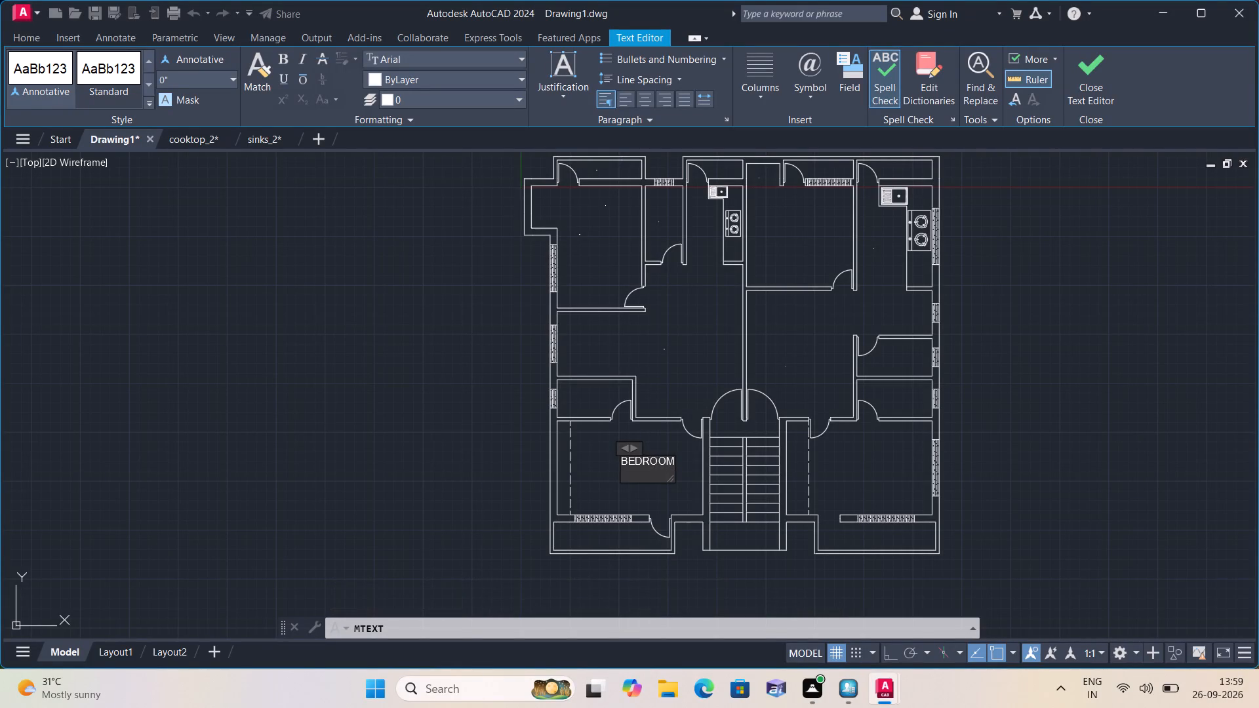
key(1)
text(5'-)
key(6)
key(shift+quotedbl)
key(x)
text(10'-0")
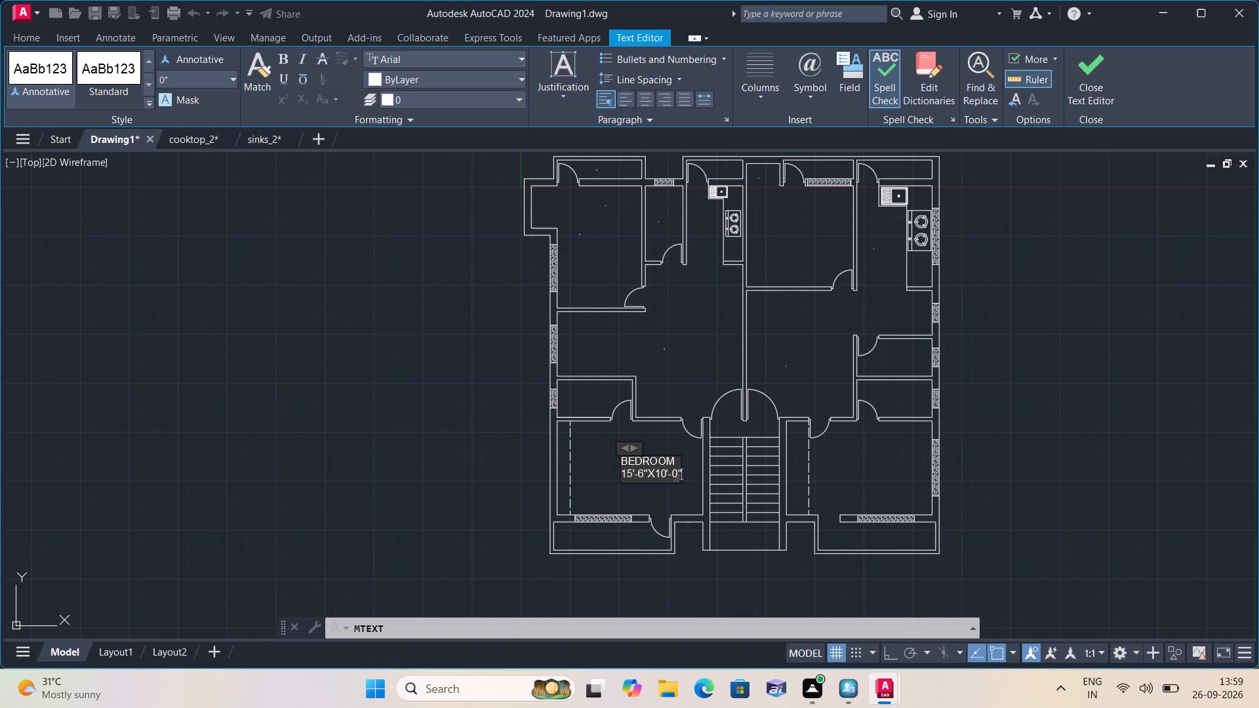
click(618, 482)
Add the multiline text label BALCONY in the southwest balcony, south of the west unit's 15'-6"X10'-0" bedroom.
middle_drag(615, 482, 590, 445)
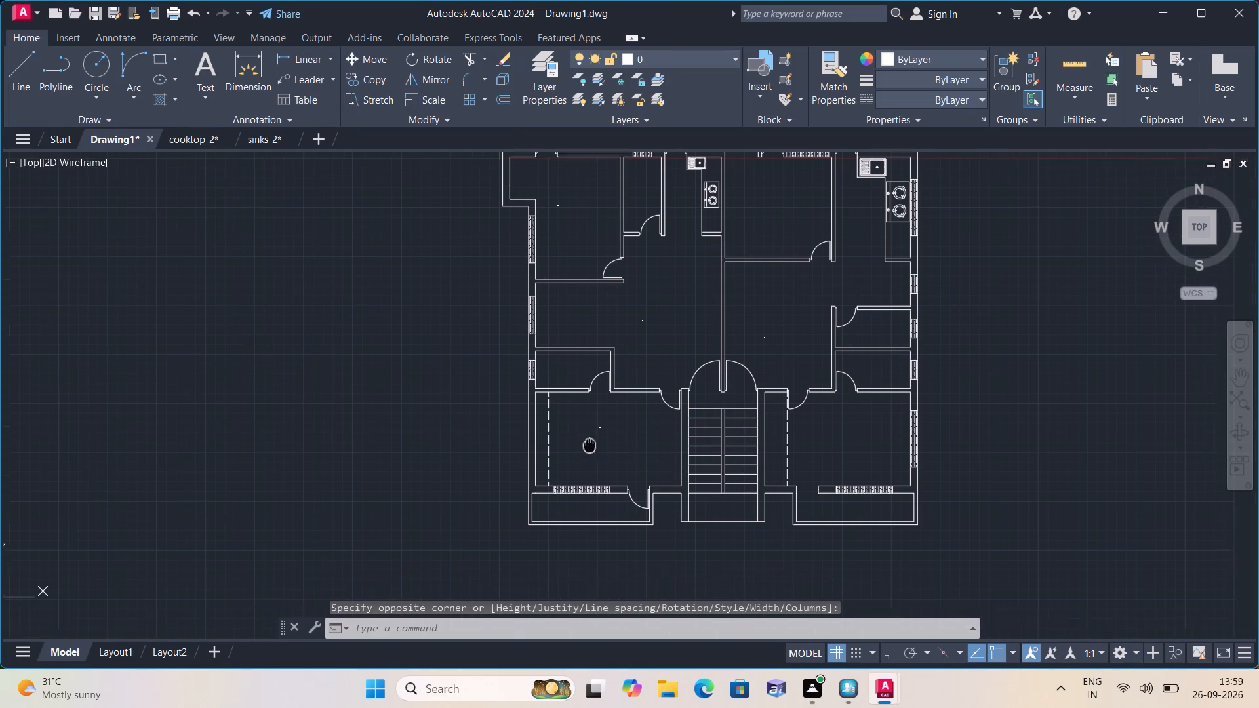
scroll(581, 515, up, 2)
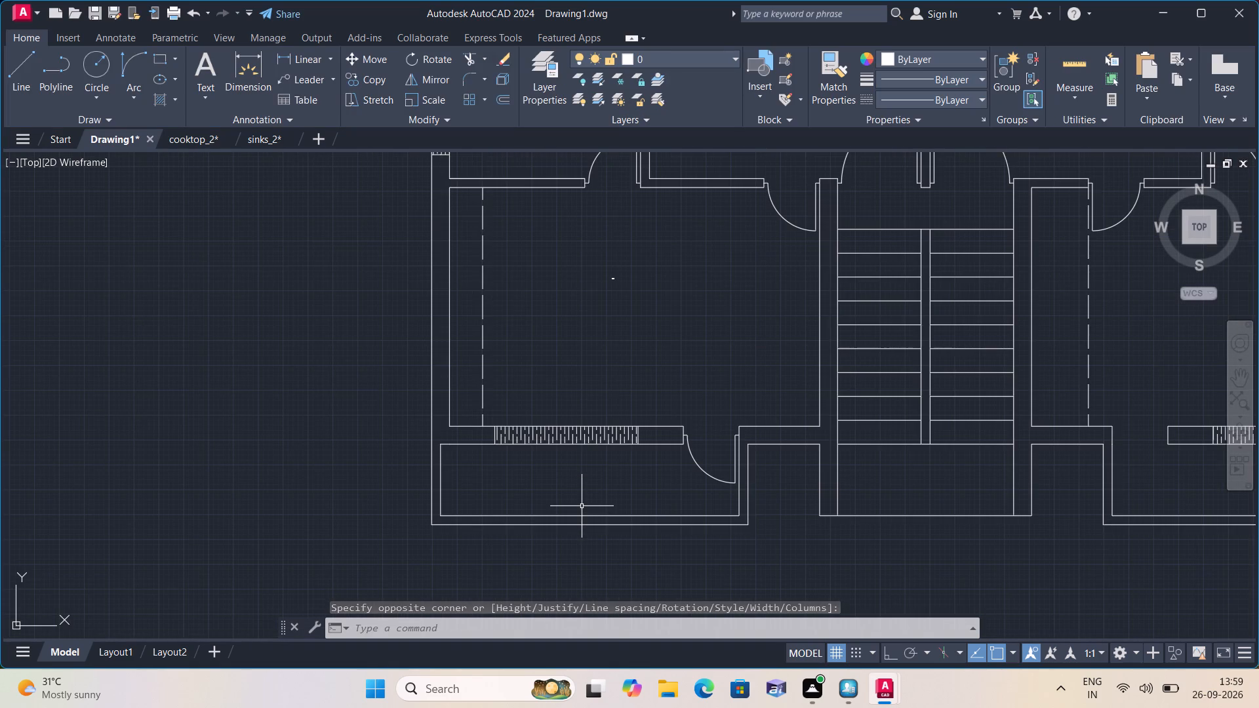
key(space)
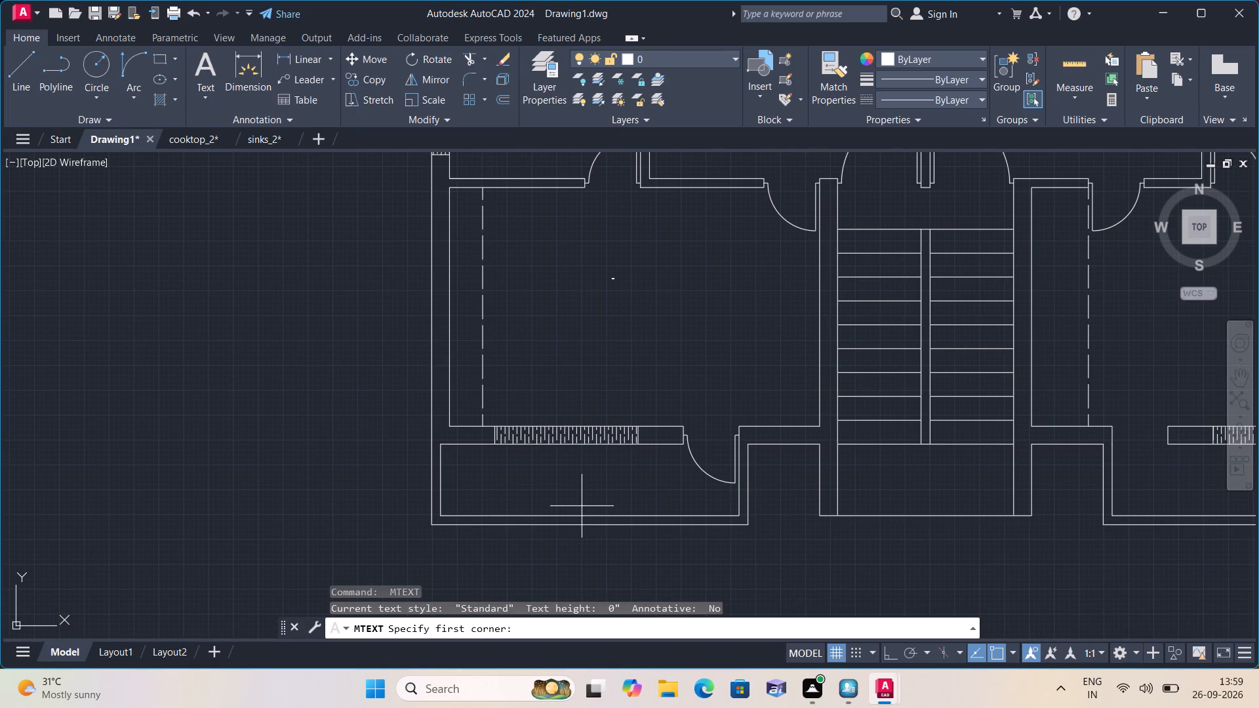
triple_click(555, 488)
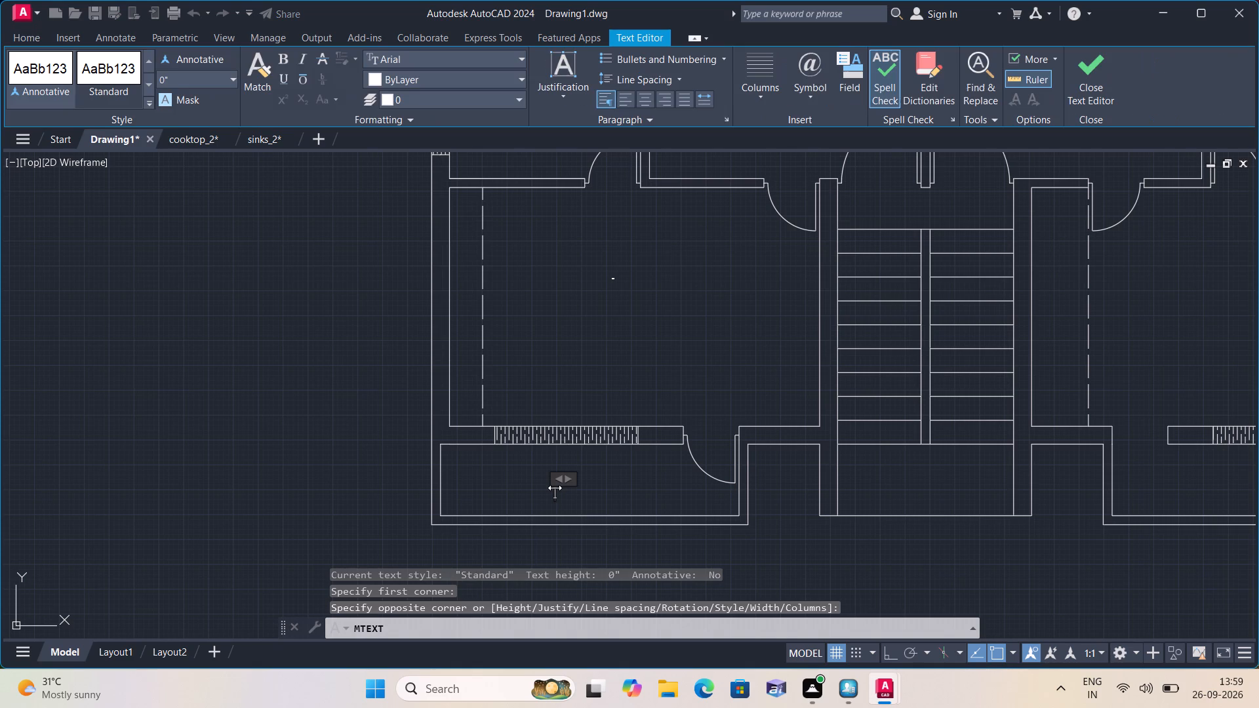
text(BA)
text(LCONY)
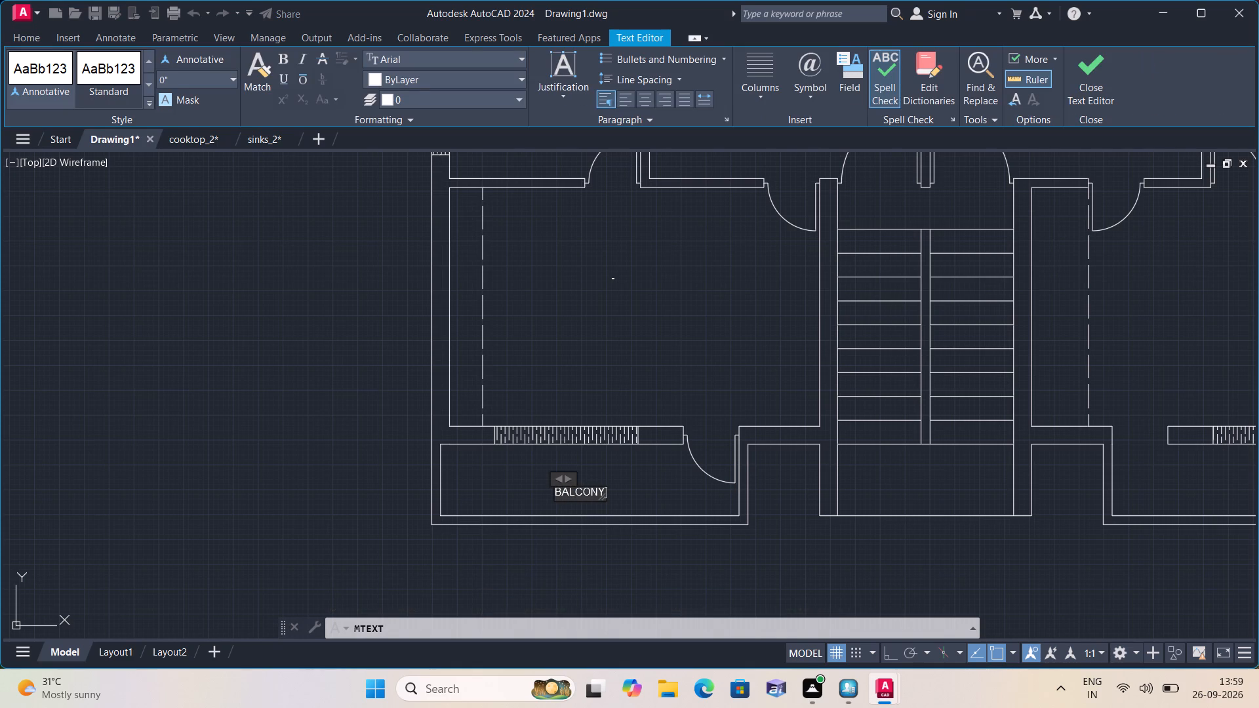
click(525, 469)
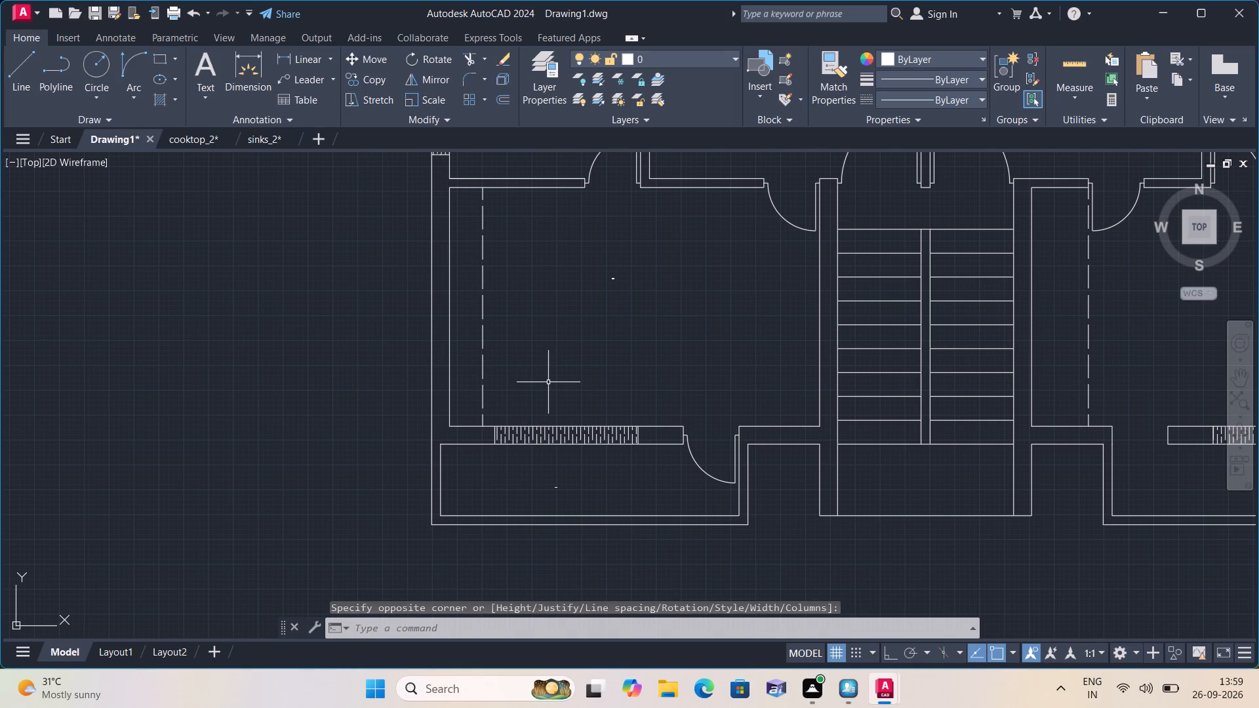
Add the multiline text label LOFT in the southwest bedroom, near the dashed line and just north of the window.
key(space)
triple_click(548, 382)
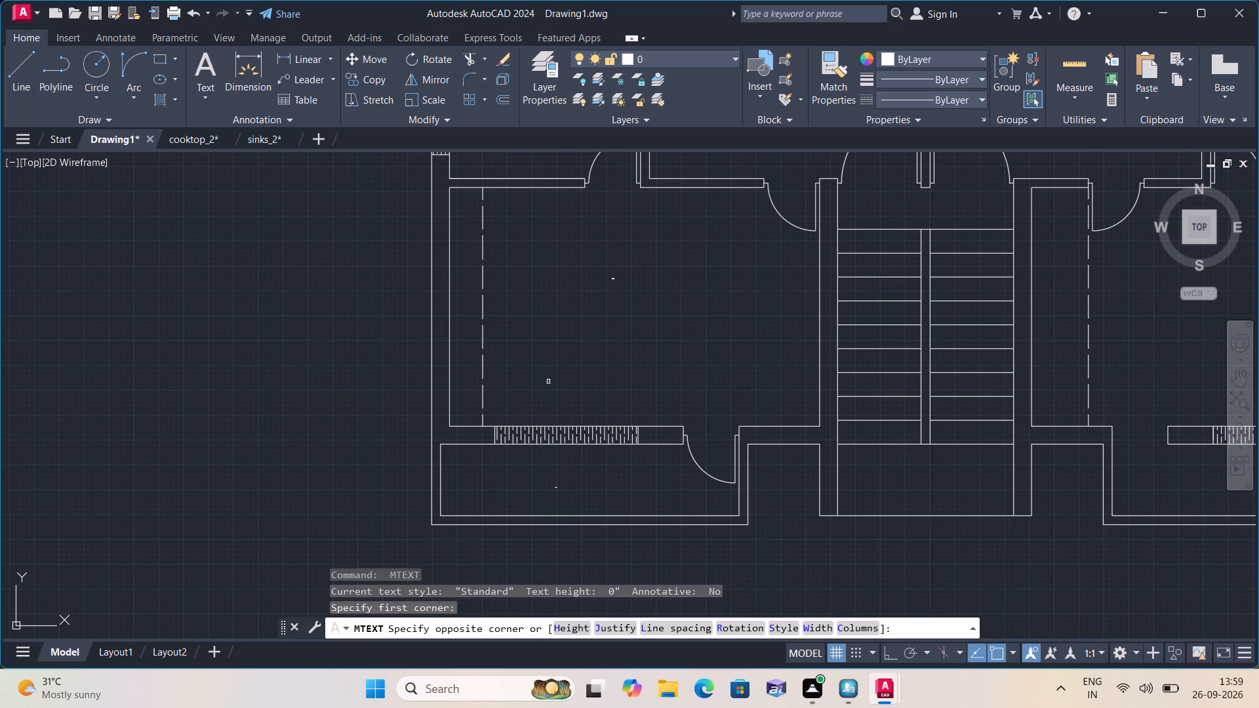
click(548, 382)
text(LOFT)
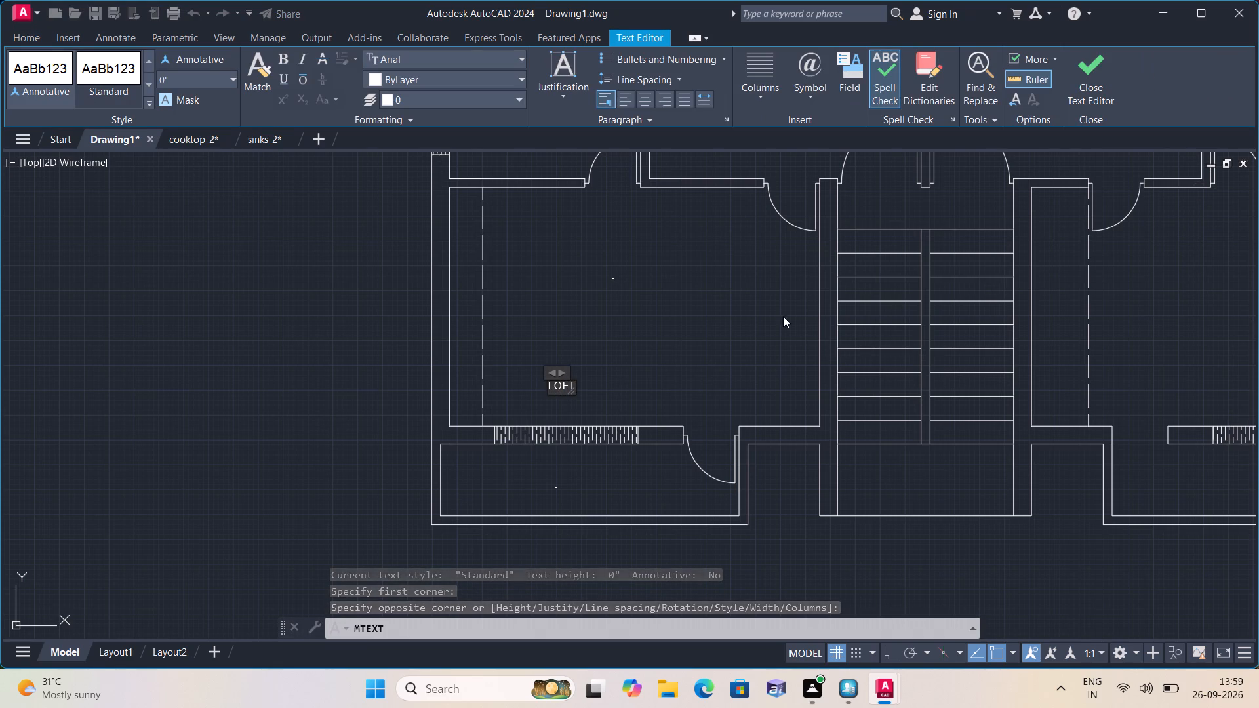
click(744, 325)
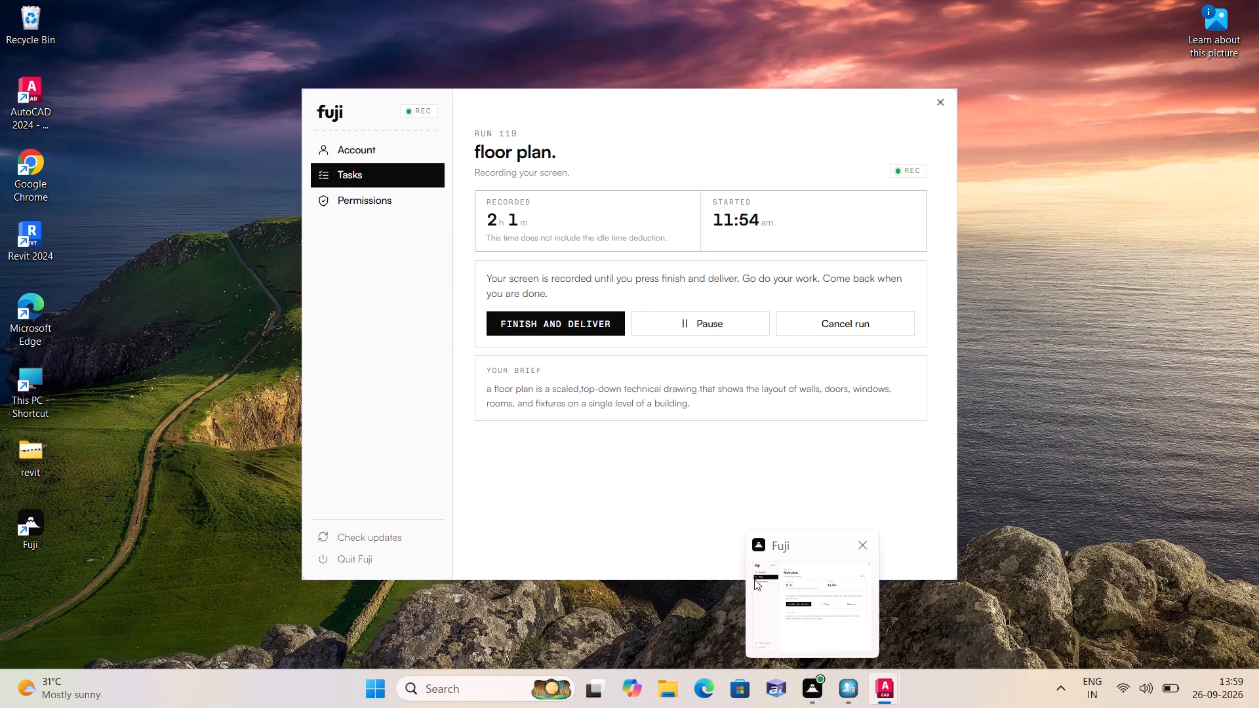
Add the multiline text title FIRST FLOOR PLAN below the plan, south of the staircase.
scroll(760, 532, up, 1)
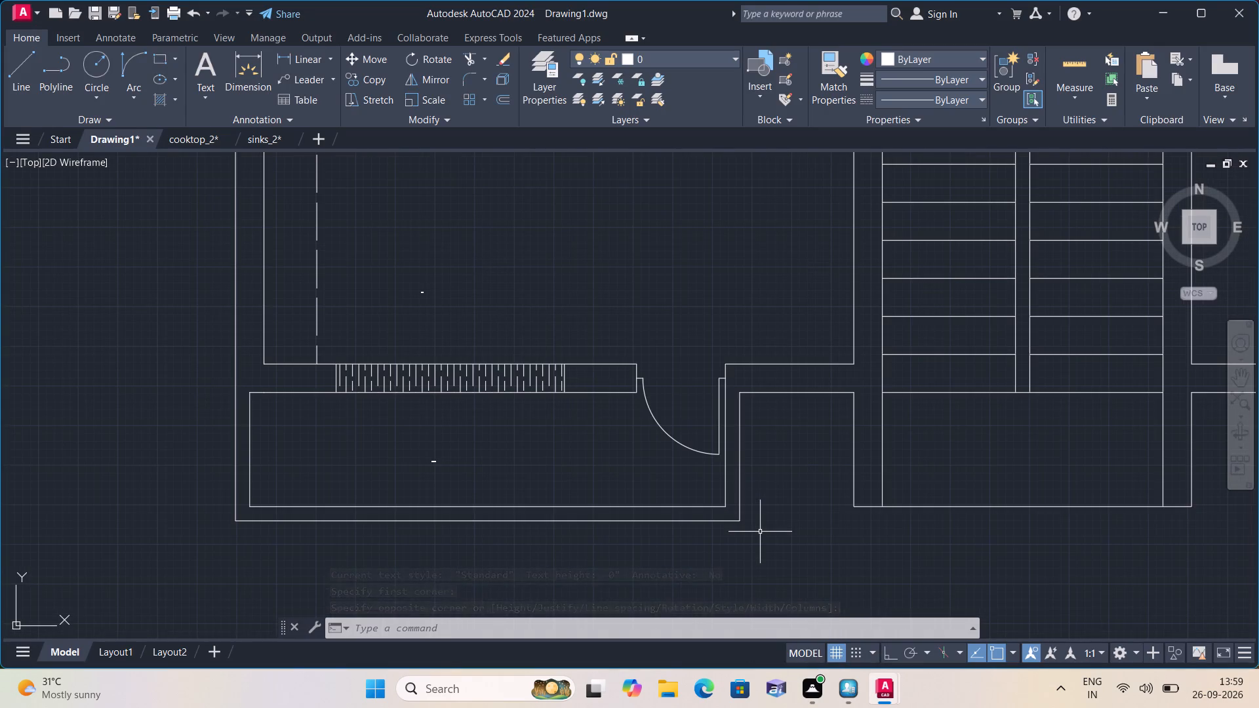
middle_drag(760, 532, 651, 491)
scroll(624, 477, down, 2)
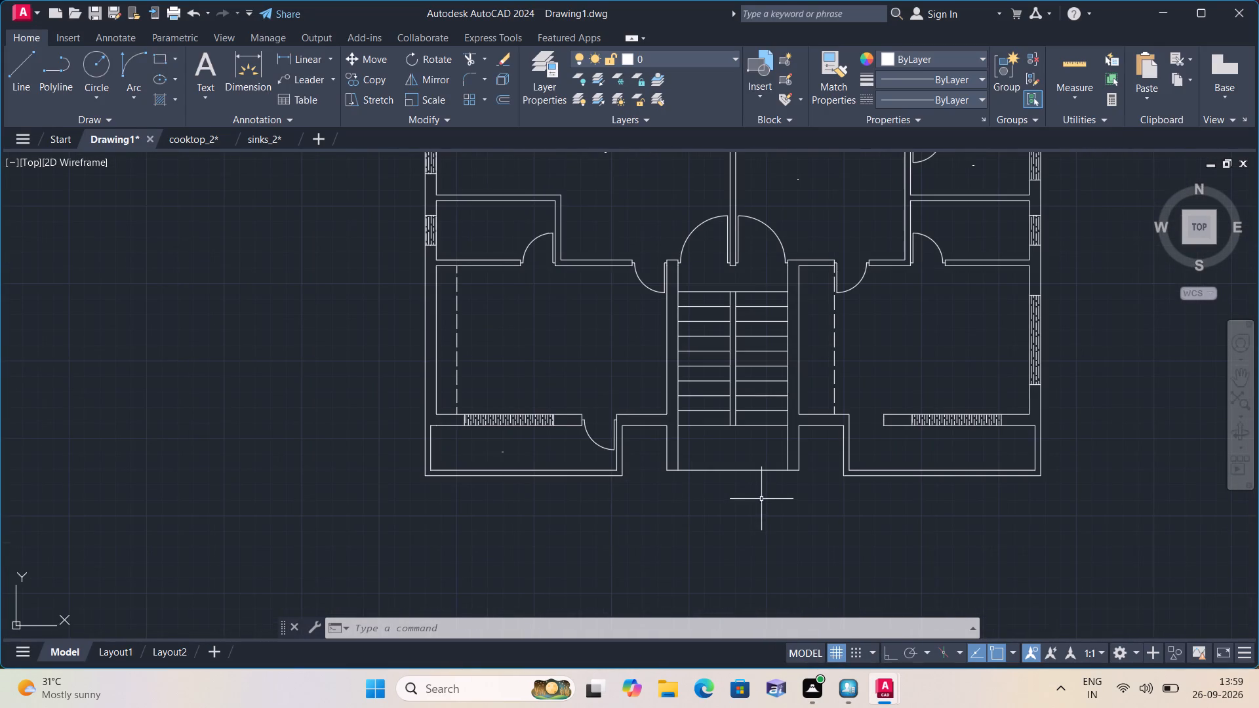
middle_drag(754, 498, 698, 397)
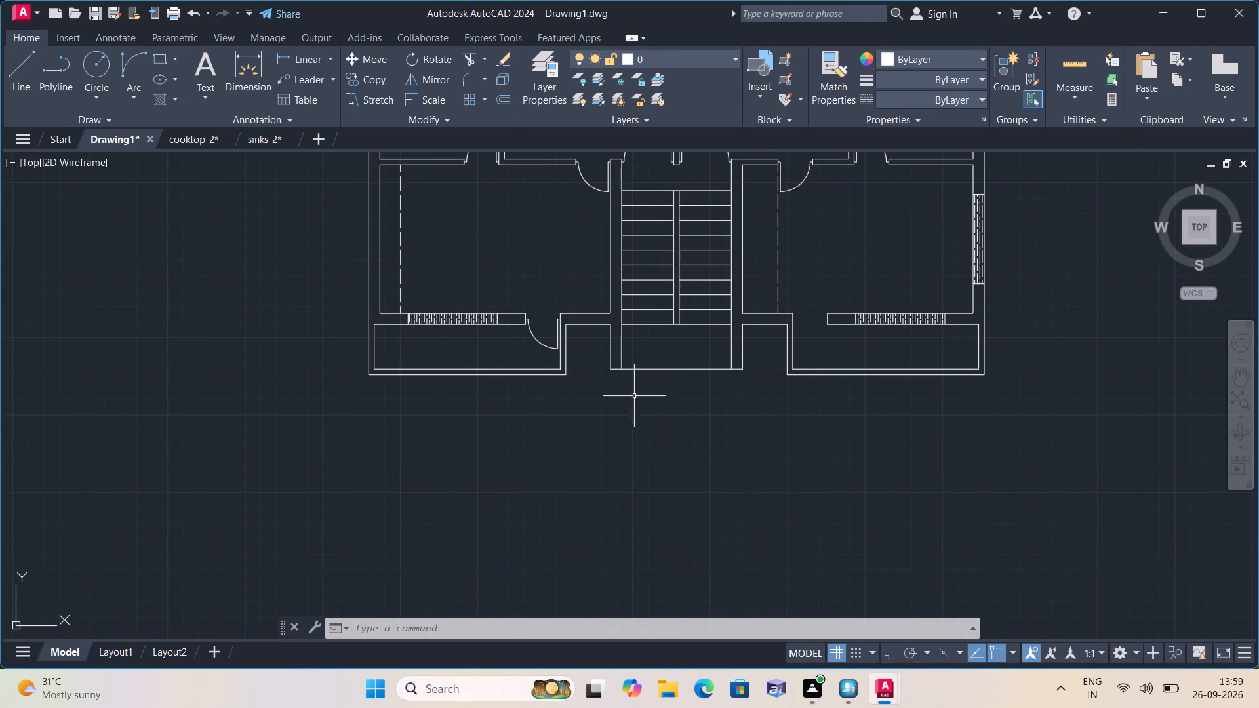
key(space)
triple_click(626, 460)
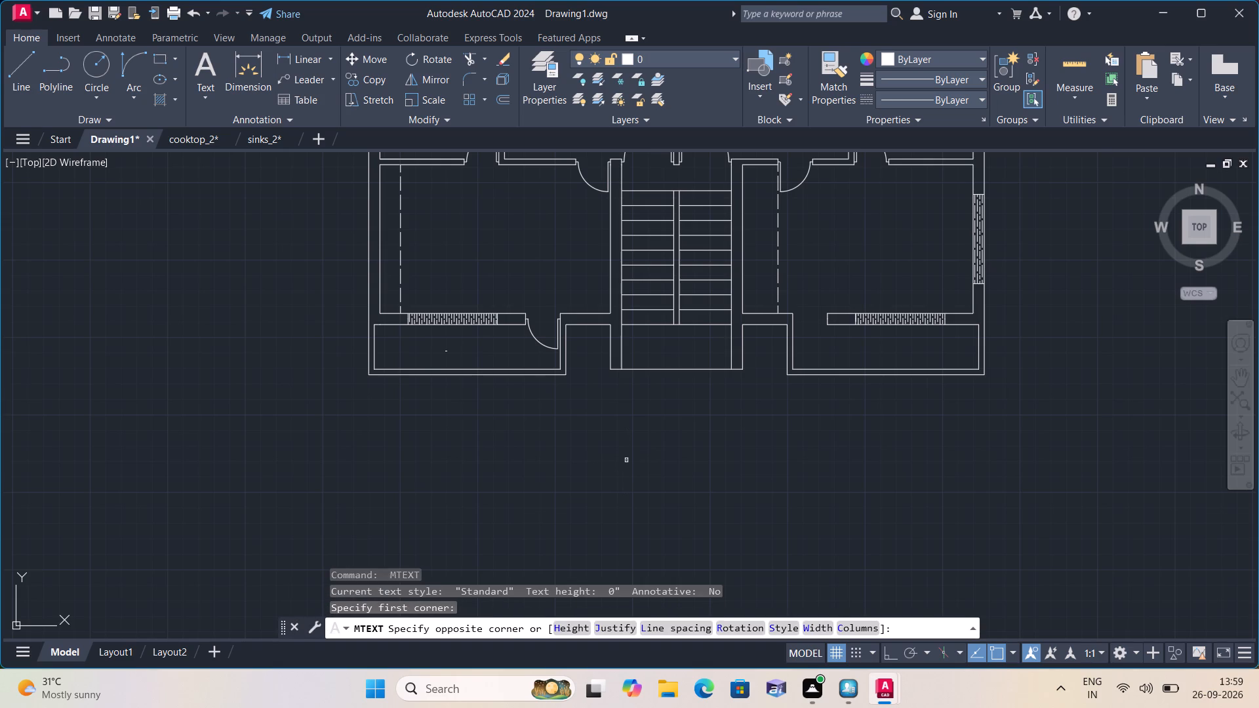
click(626, 460)
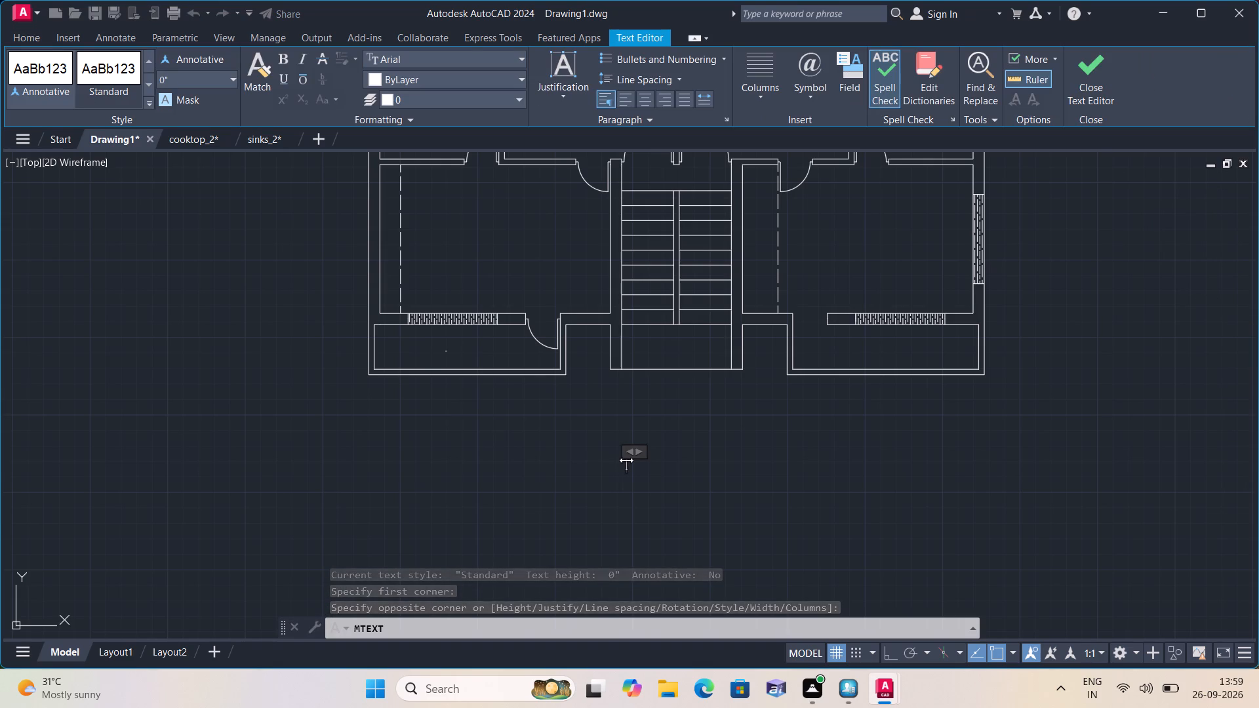
text(FI)
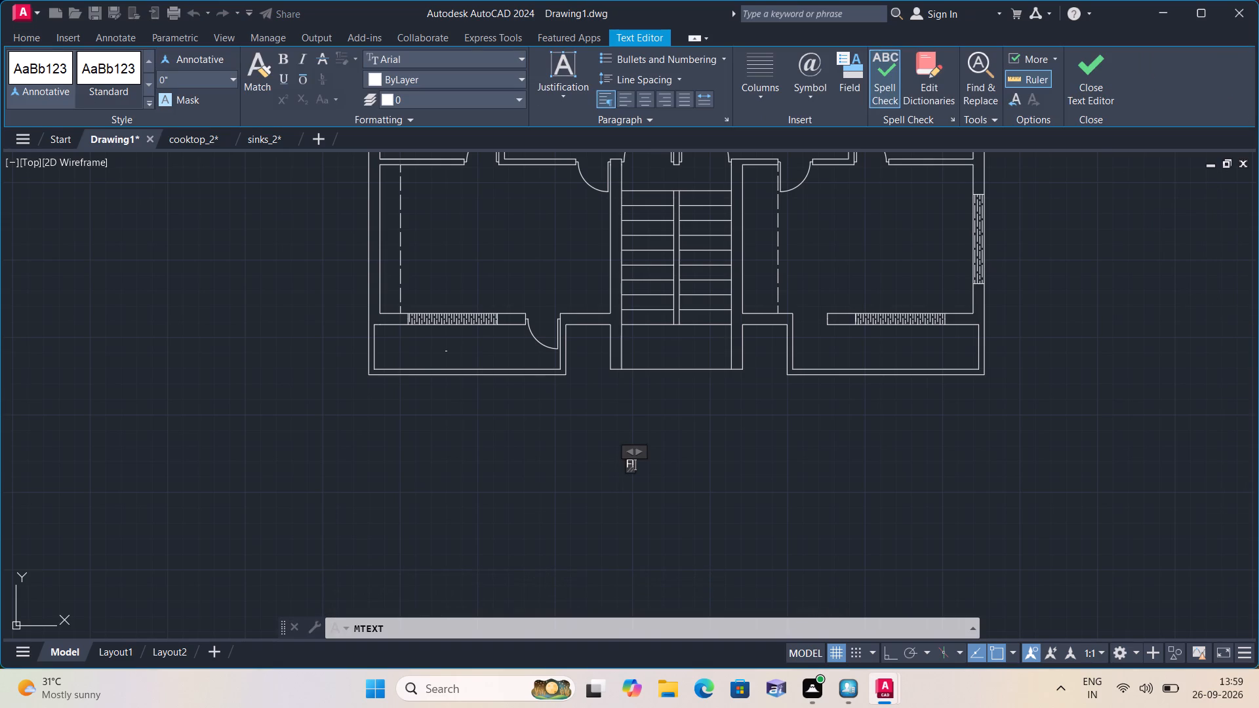
text(RST)
key(space)
text(FLOOR PLAN)
click(614, 502)
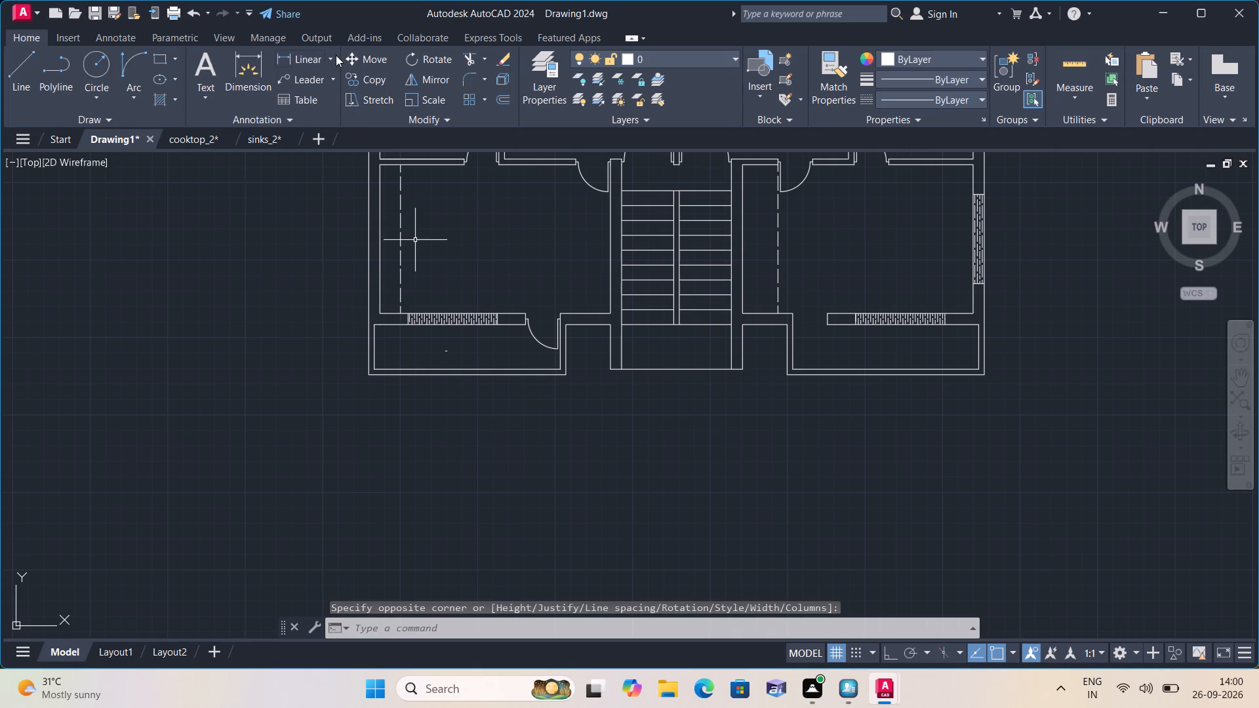
Add a horizontal linear dimension of the building's overall width between the southwest and southeast outer corners, placed just below the south wall.
click(328, 52)
click(327, 83)
scroll(386, 393, up, 3)
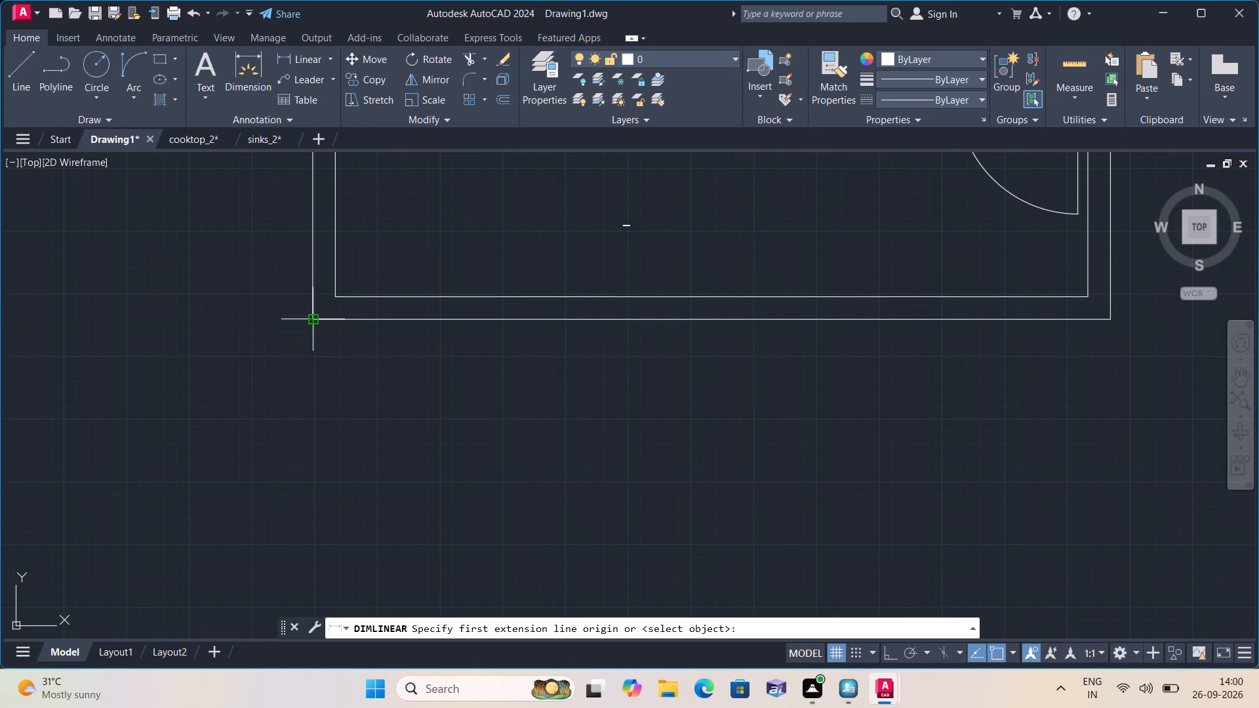
click(309, 319)
scroll(378, 383, down, 5)
scroll(835, 430, up, 4)
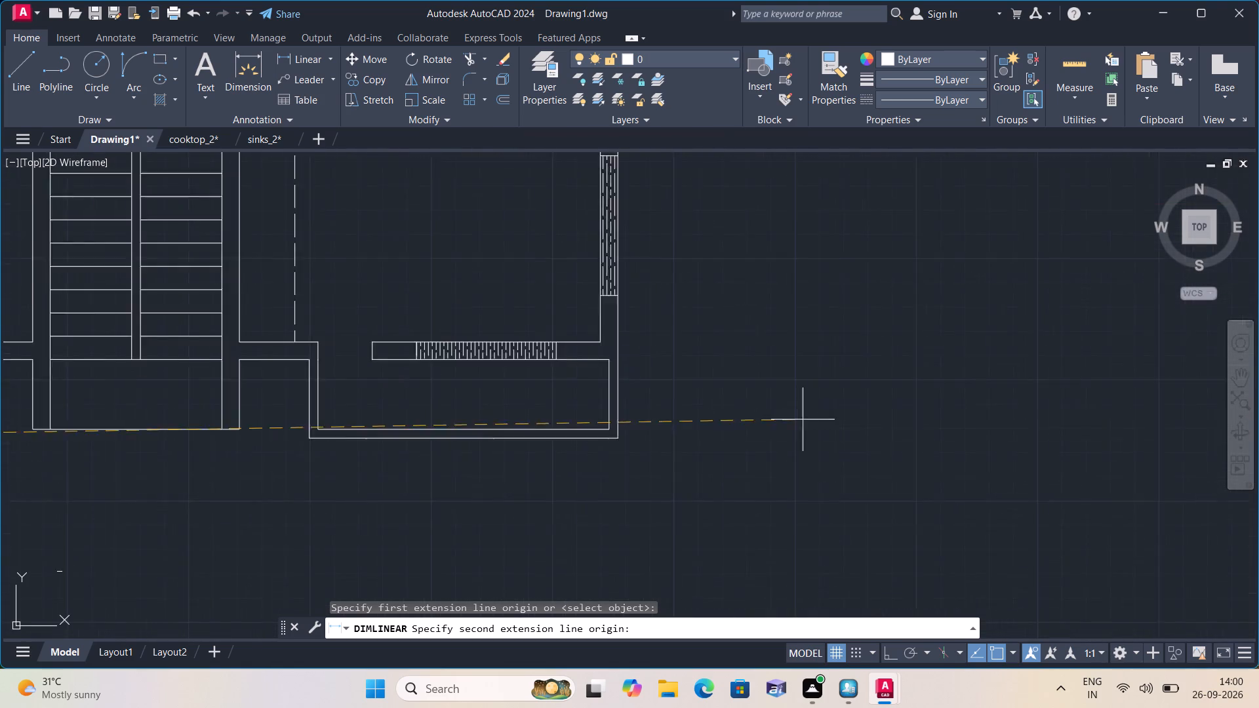
click(508, 450)
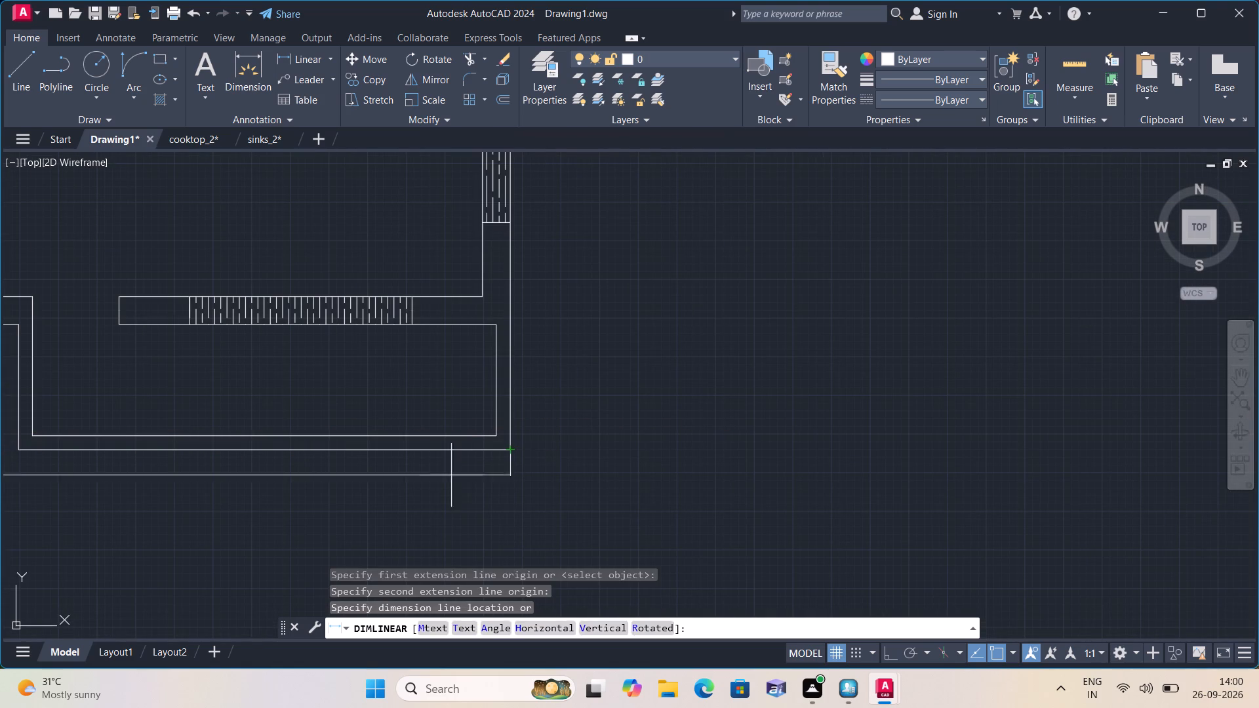
click(428, 499)
Add a vertical linear dimension from the southwest outer corner to the northwest balcony's outer corner, placed west of the plan.
scroll(287, 435, down, 2)
click(335, 58)
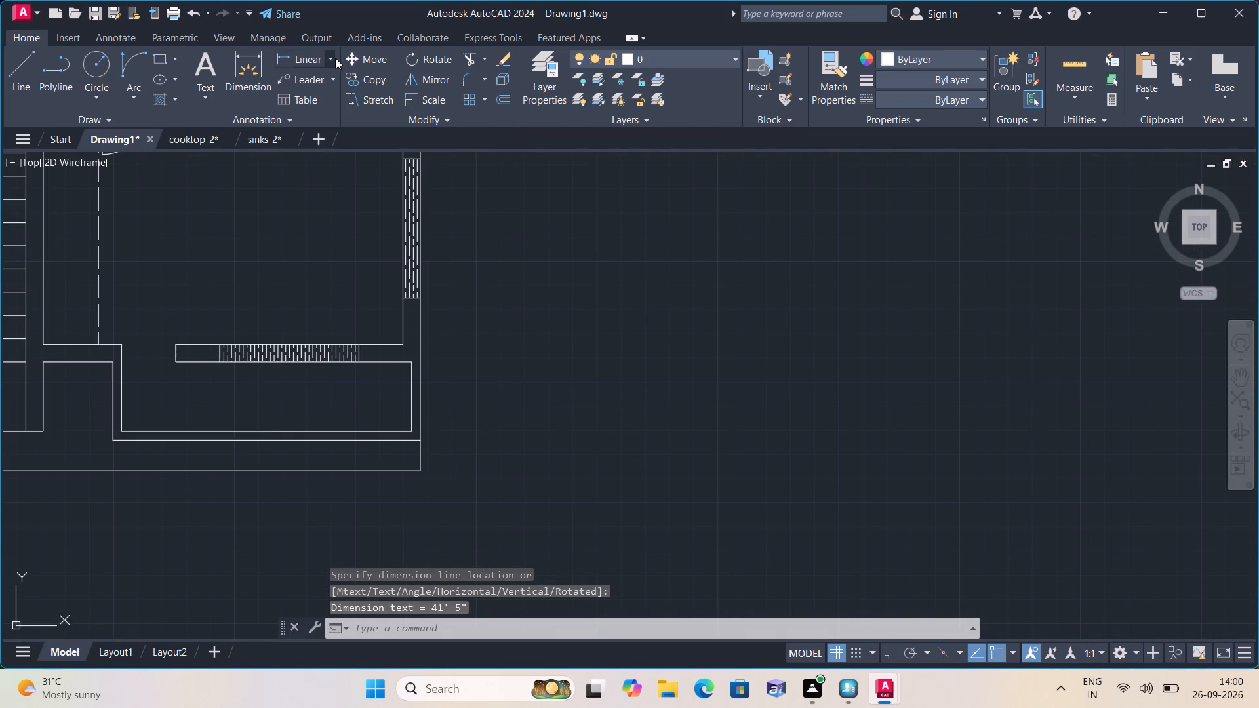
click(340, 85)
scroll(228, 230, down, 1)
middle_drag(227, 237, 412, 393)
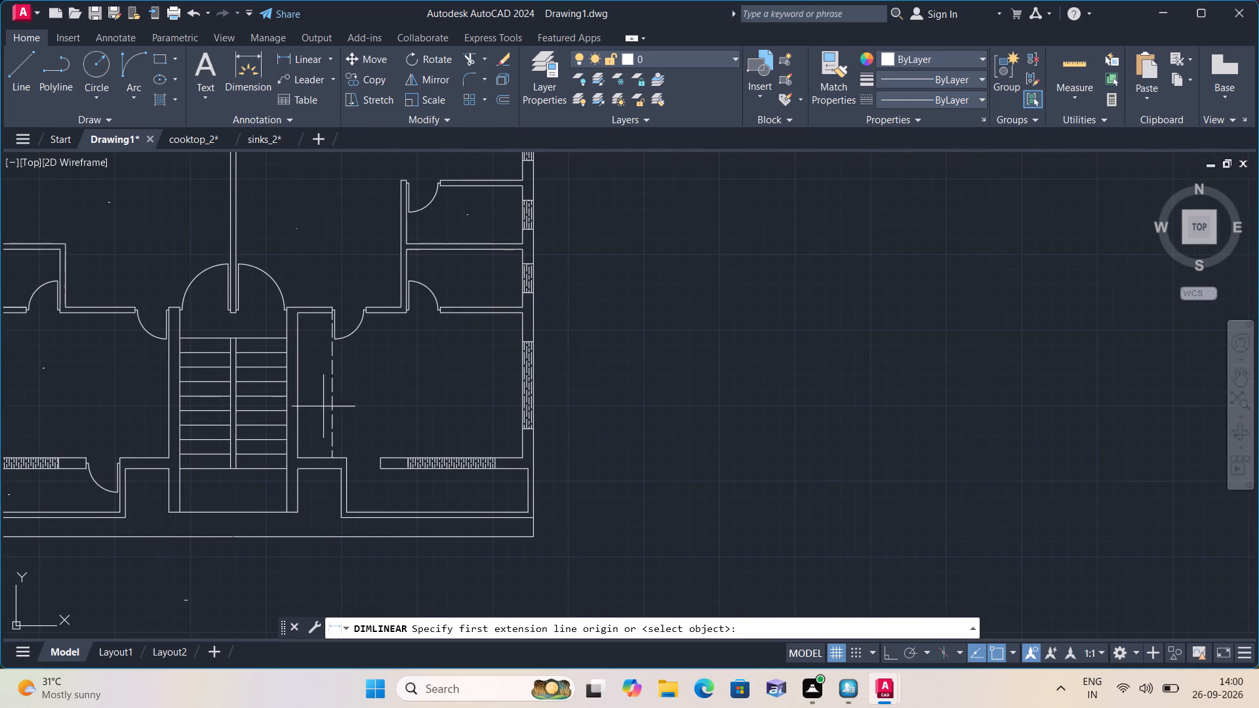
middle_drag(30, 458, 452, 459)
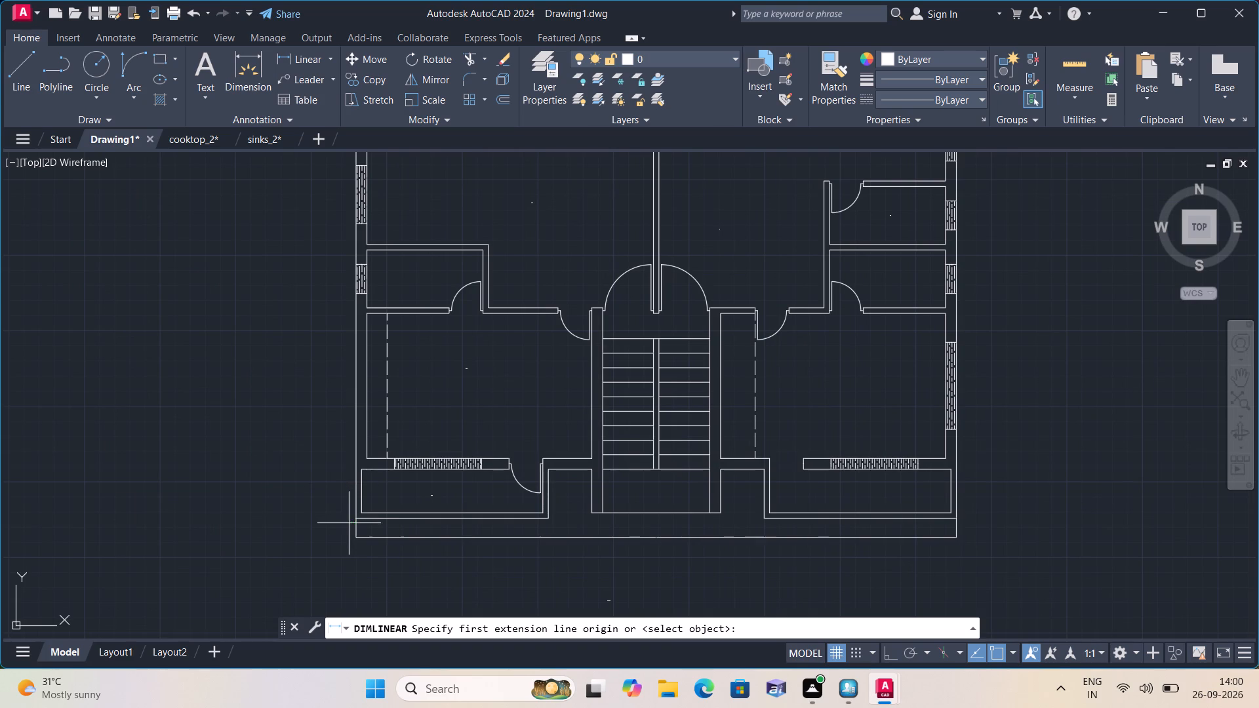
scroll(351, 524, up, 2)
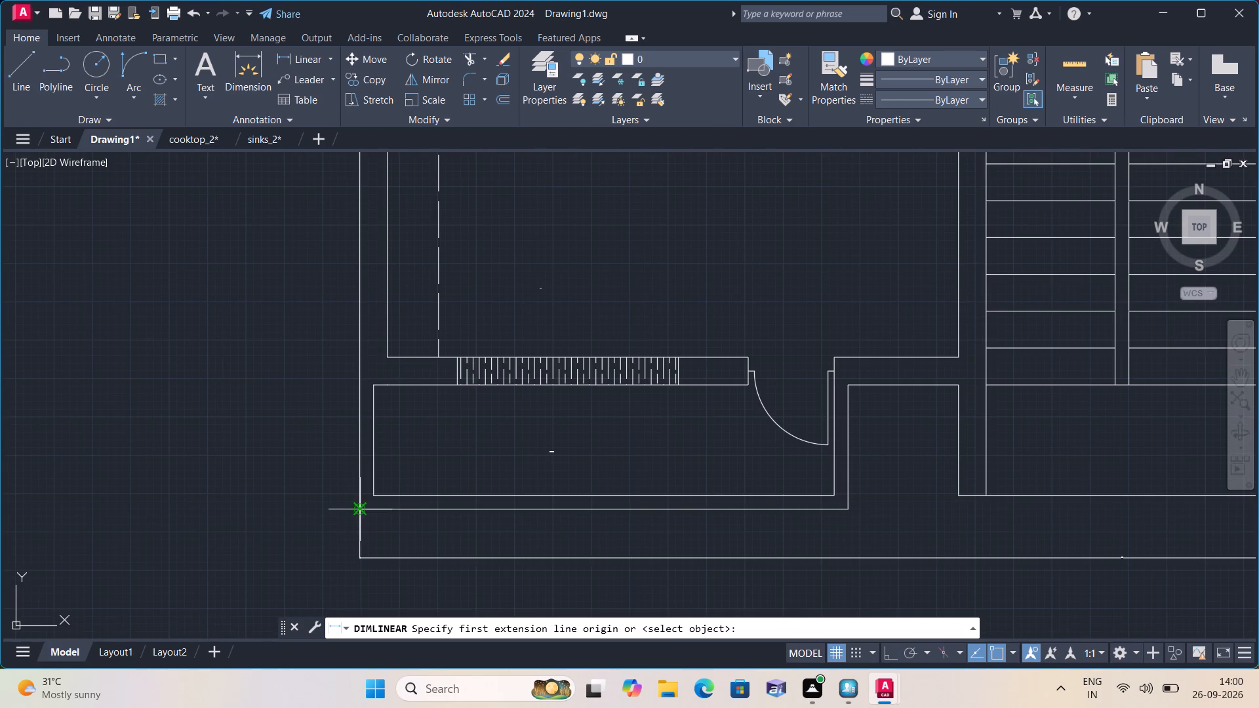
click(357, 508)
scroll(313, 450, down, 3)
middle_drag(289, 380, 339, 684)
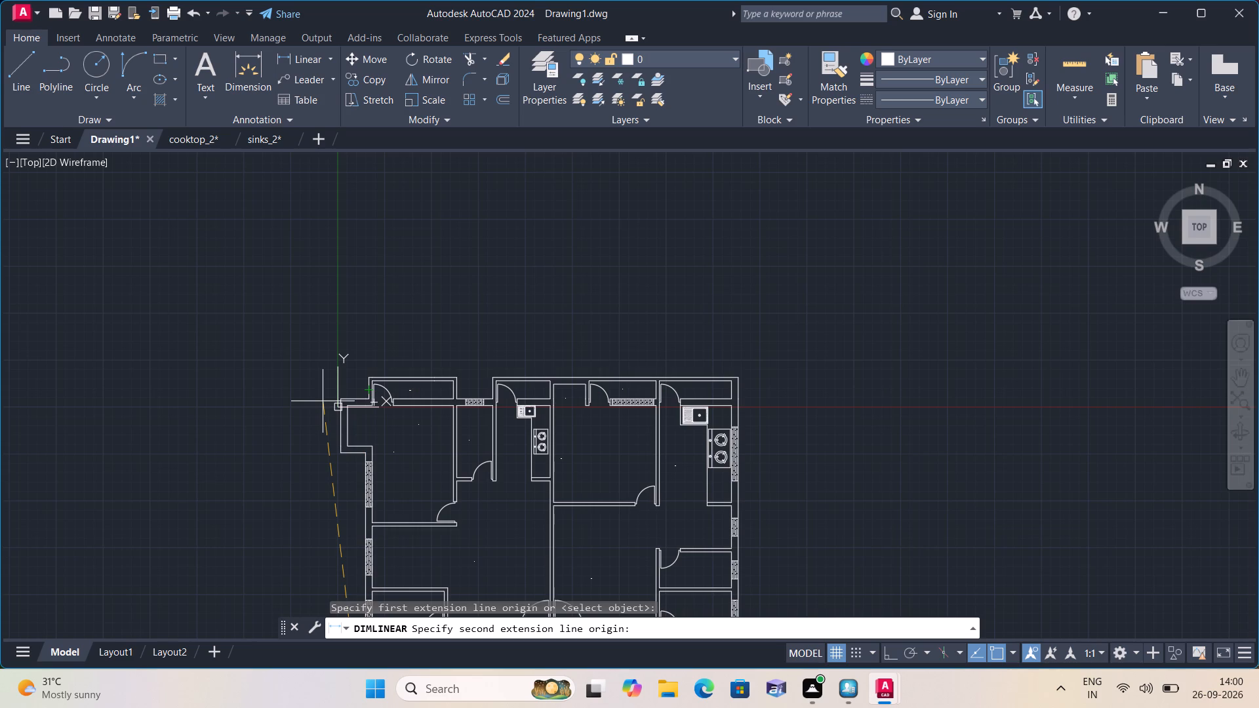
scroll(323, 401, down, 1)
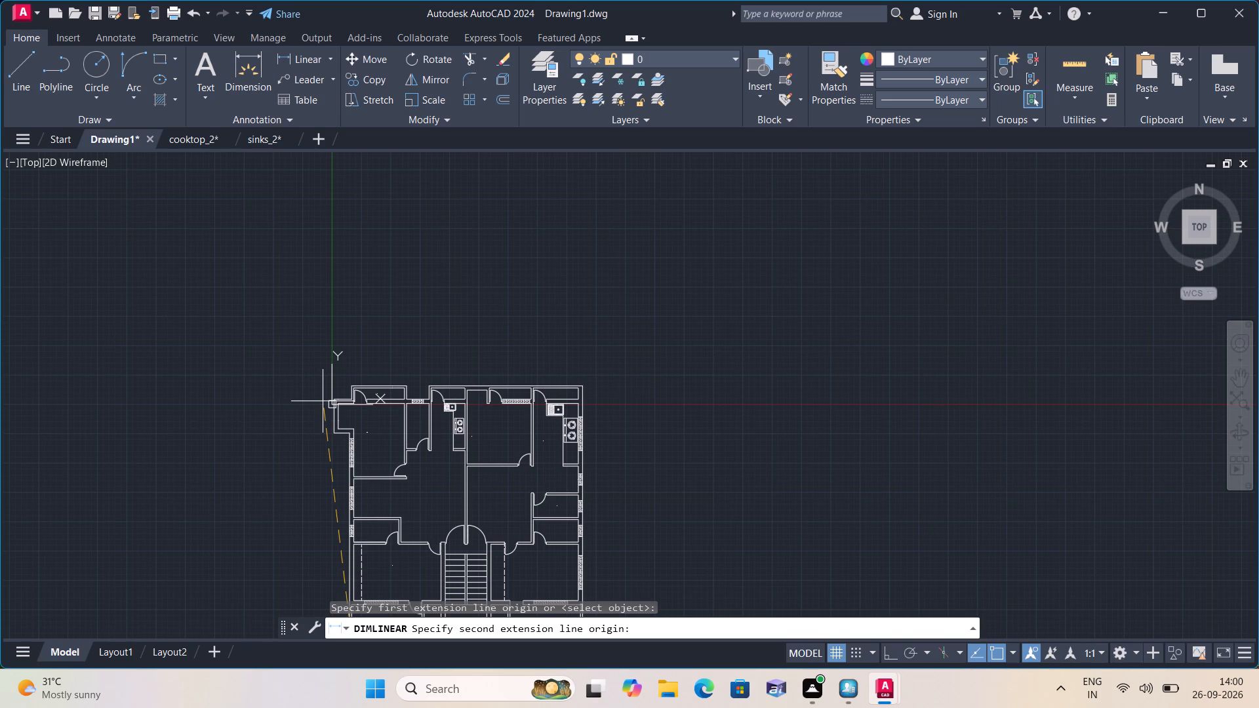
scroll(376, 388, up, 3)
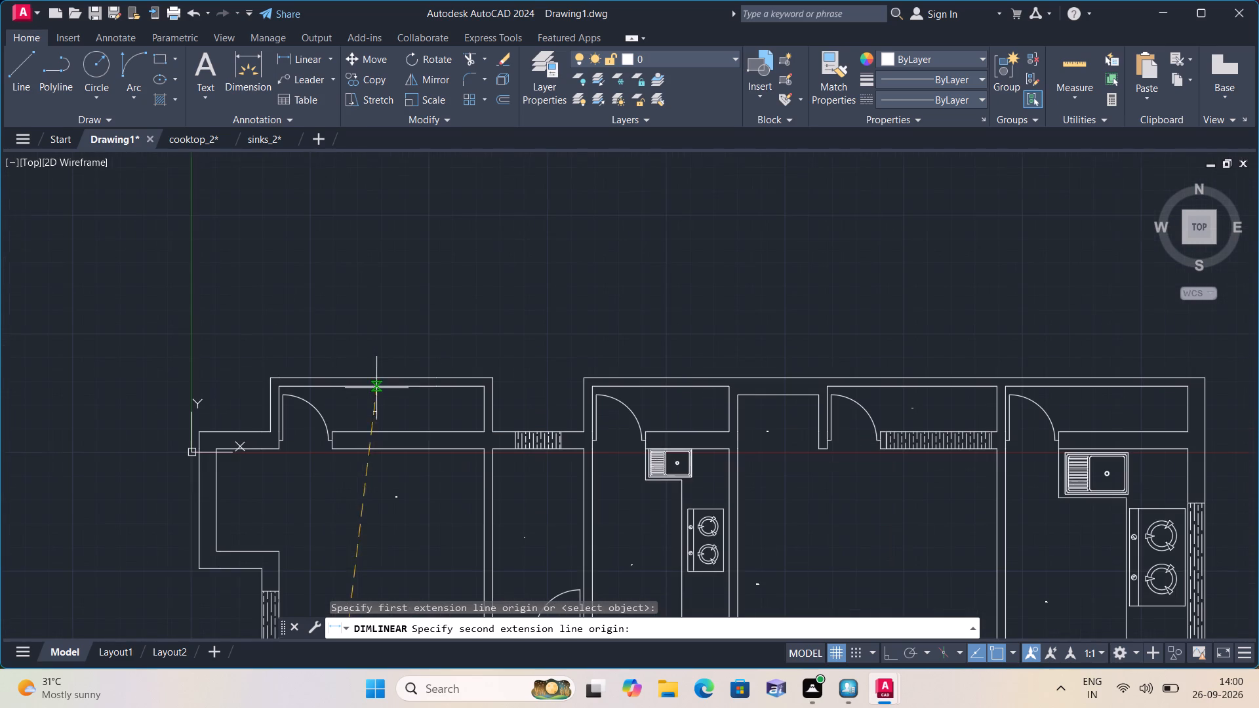
click(271, 374)
click(43, 403)
Select both overall linear dimensions, width and depth, and set their text height to 6".
middle_drag(82, 425, 82, 427)
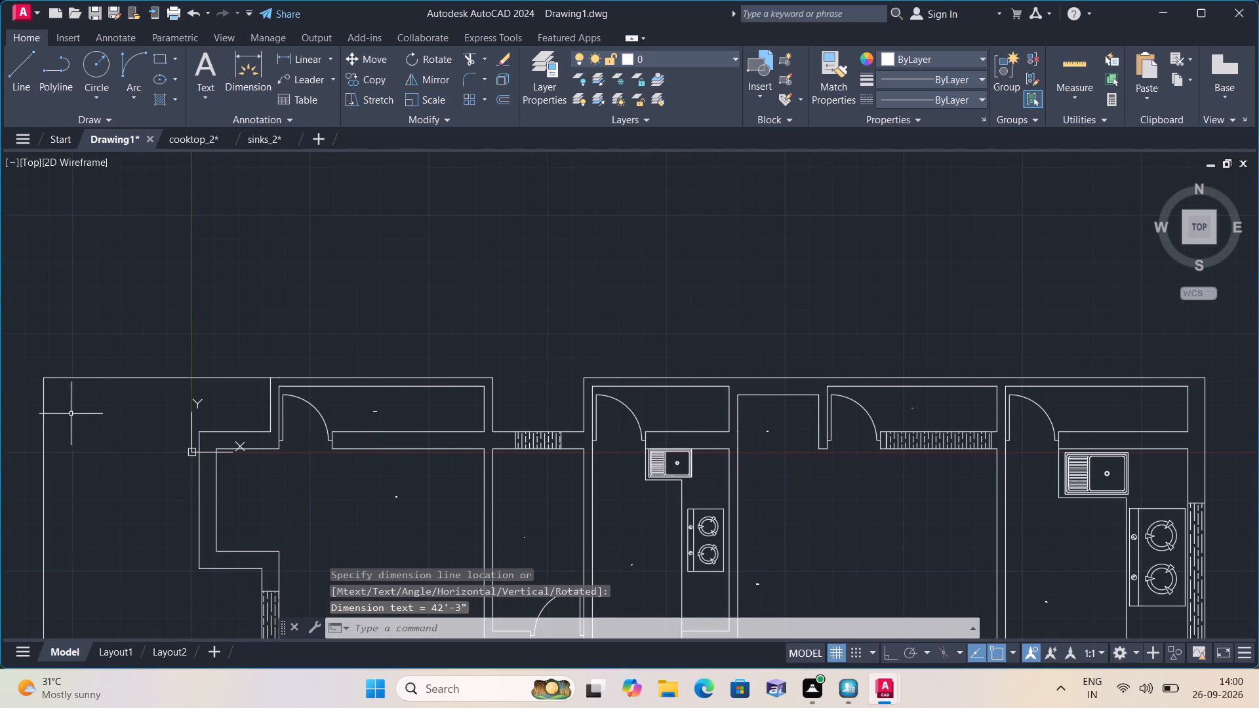
middle_drag(82, 427, 214, 313)
scroll(86, 422, down, 2)
click(189, 450)
right_click(241, 449)
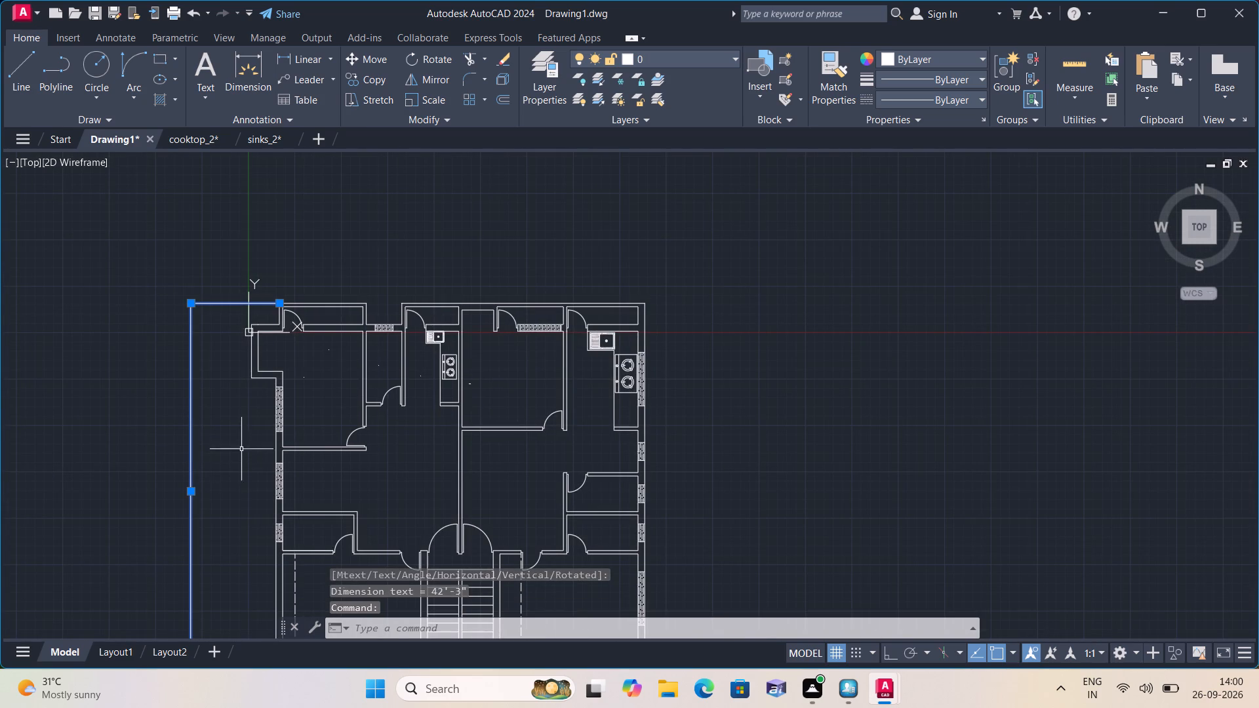
click(318, 523)
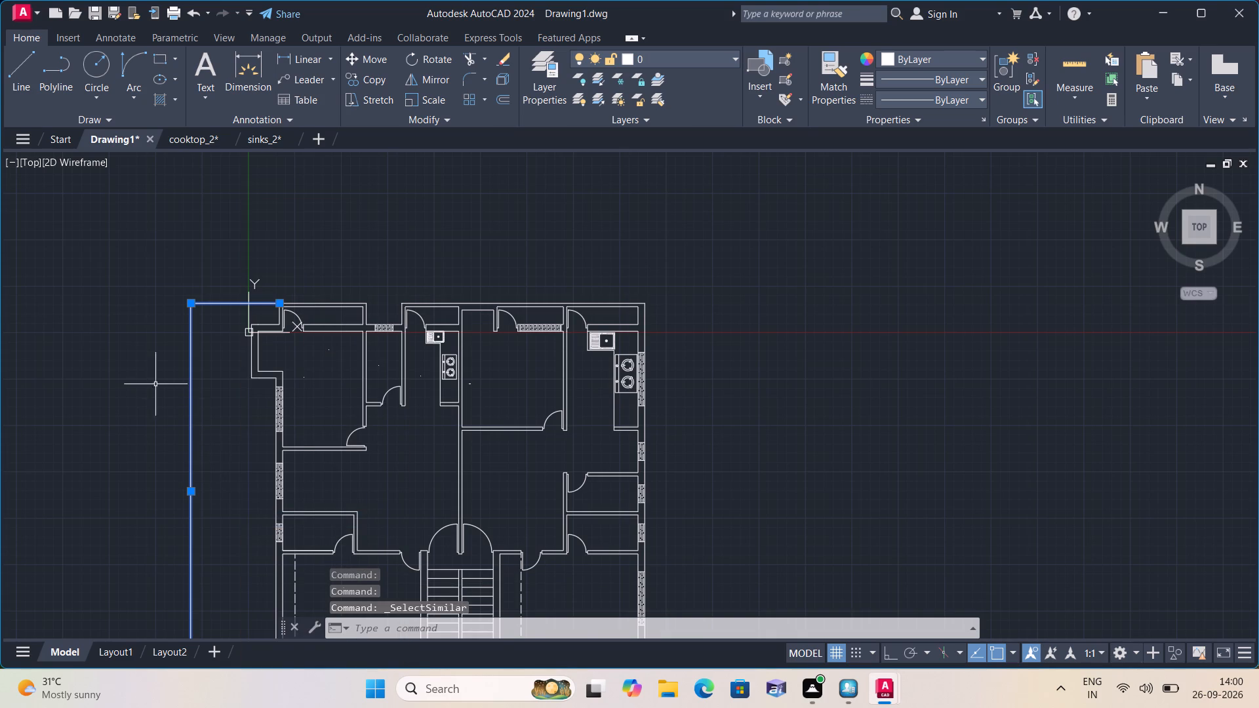
right_click(133, 363)
click(197, 637)
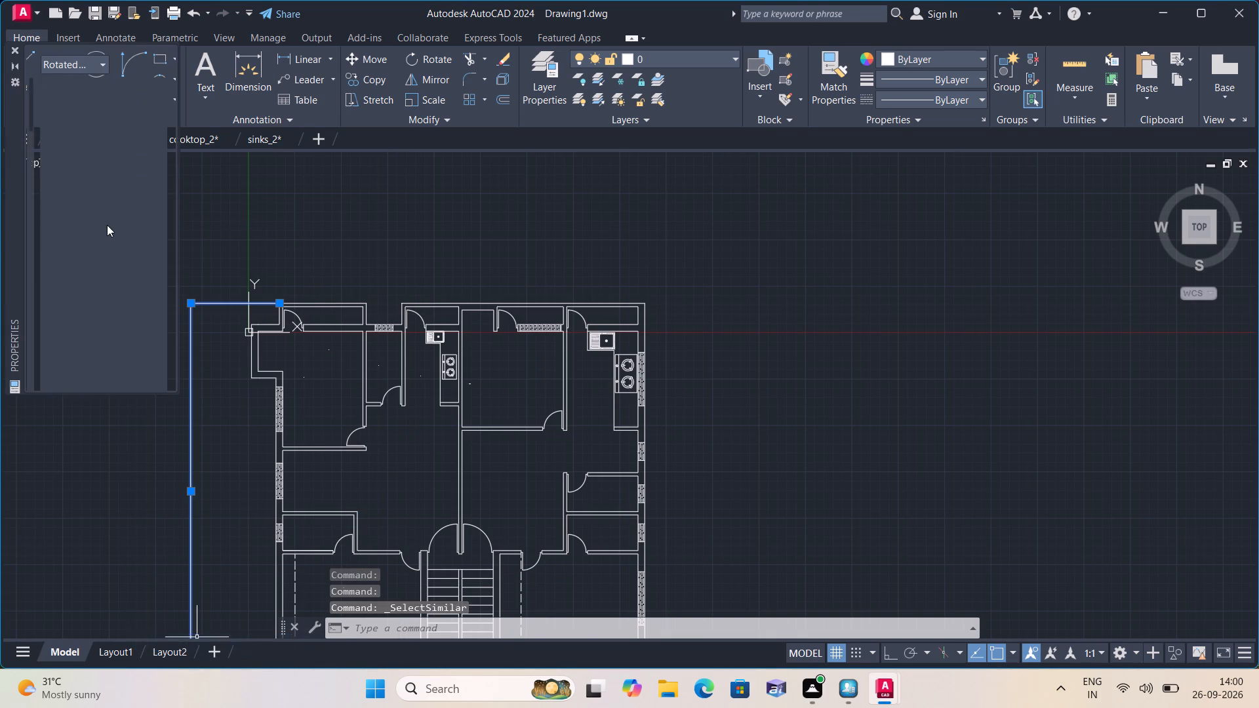
scroll(105, 239, down, 2)
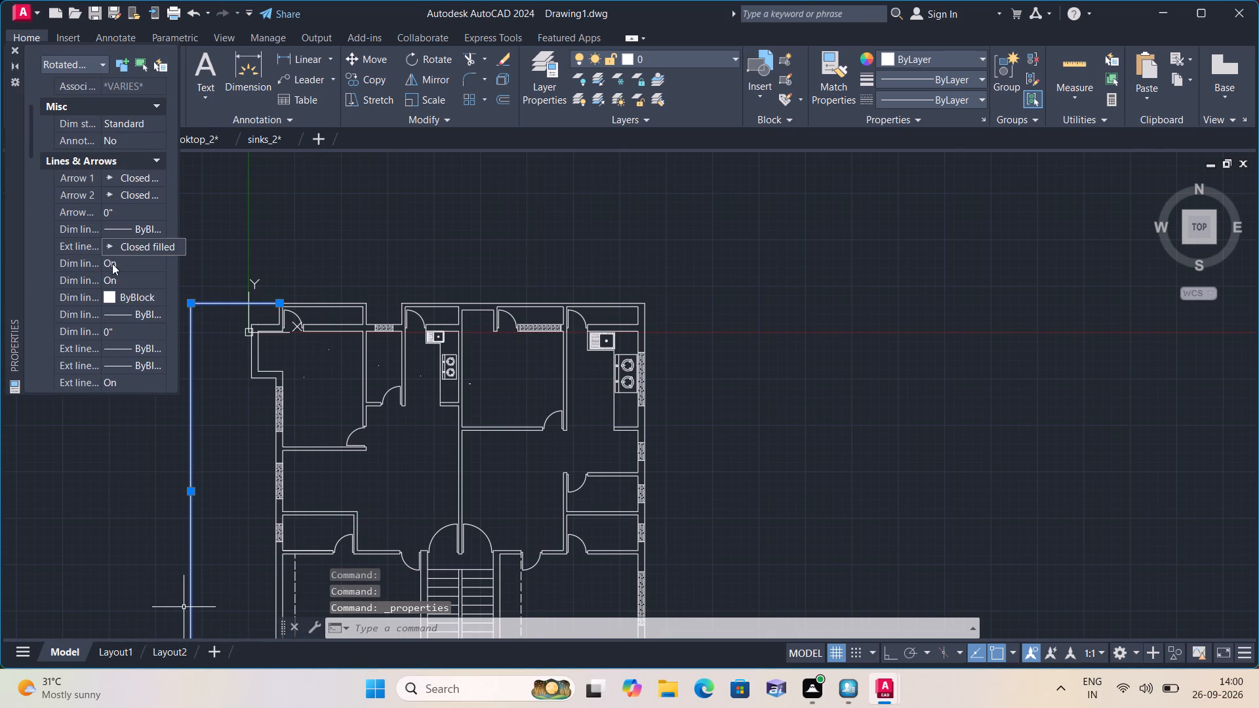
scroll(107, 264, down, 2)
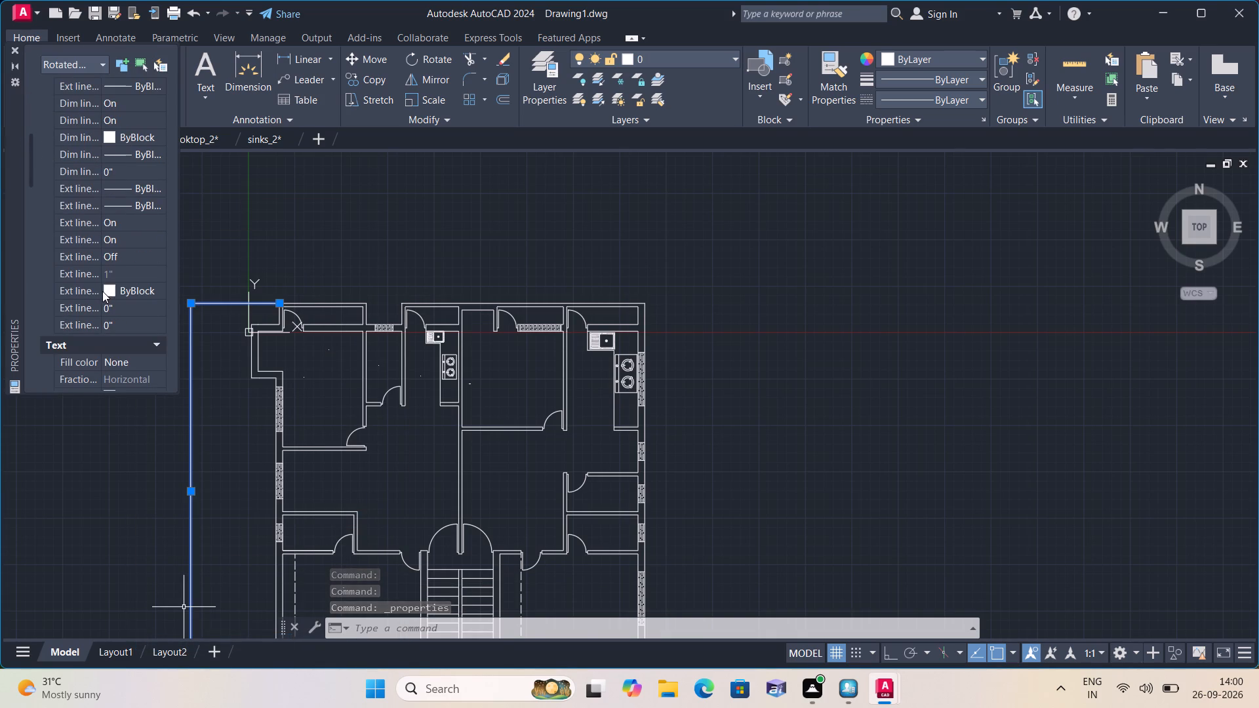
scroll(88, 259, down, 2)
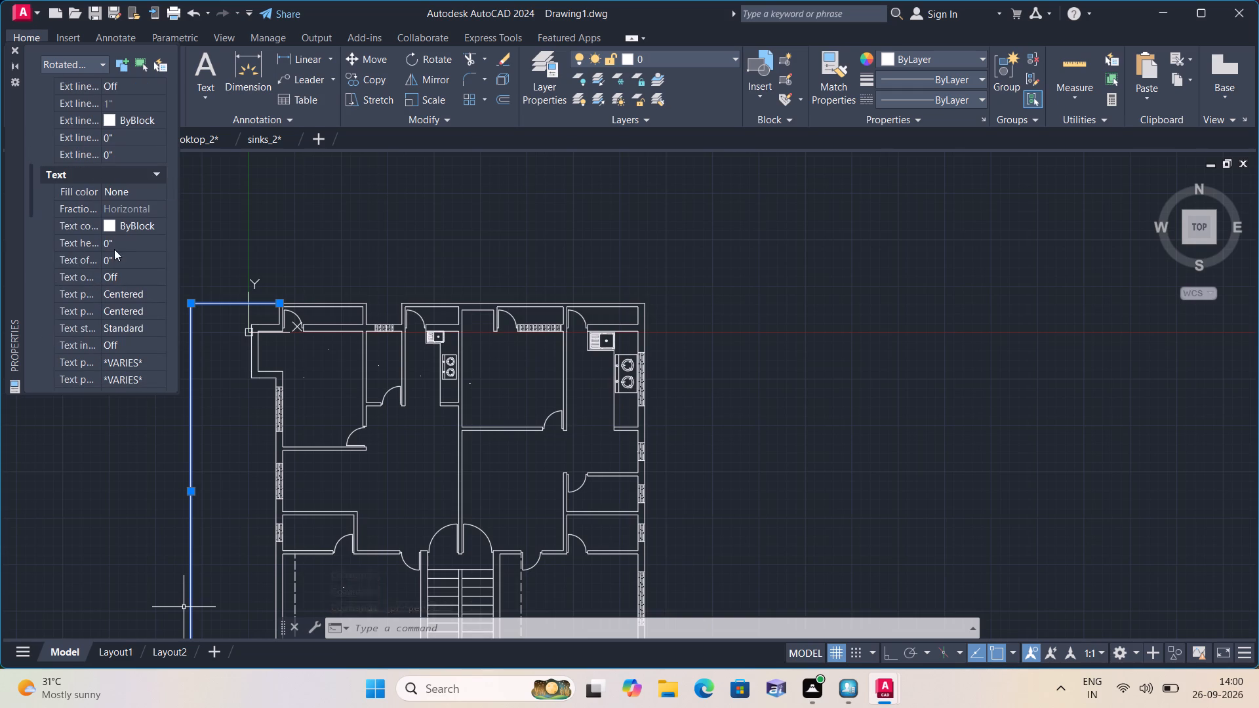
click(119, 239)
key(BackSpace)
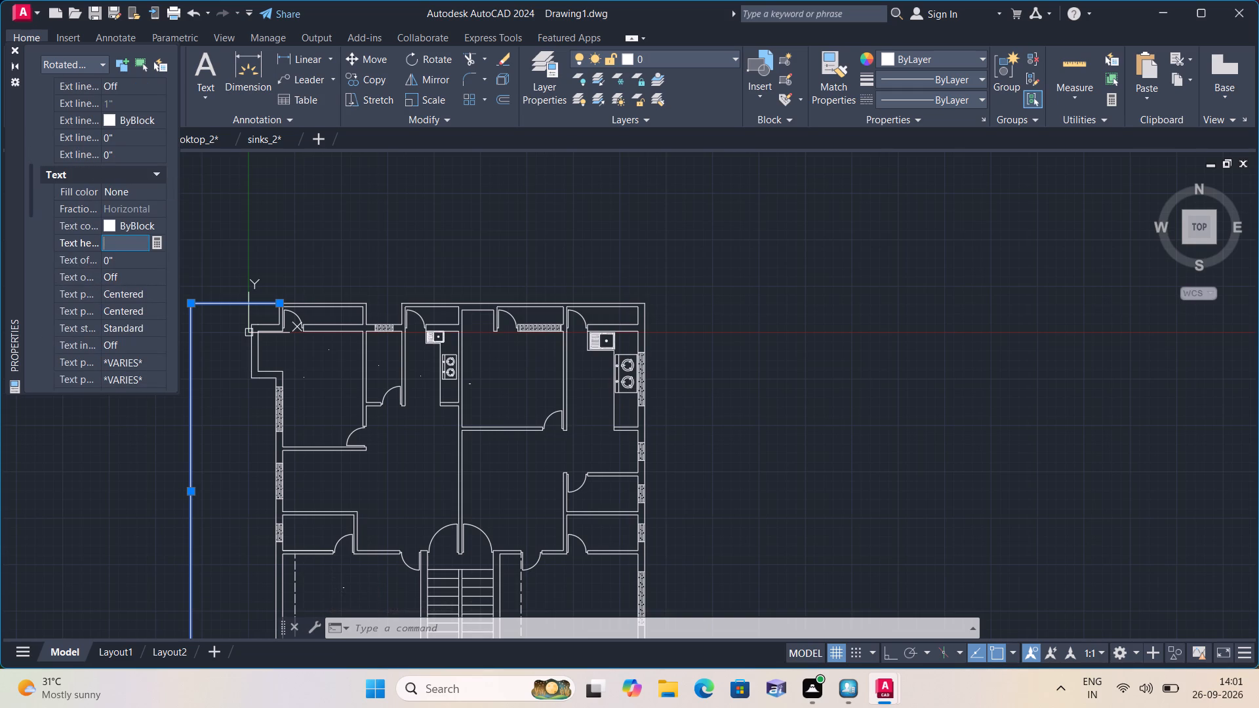
text(6")
click(61, 448)
click(11, 45)
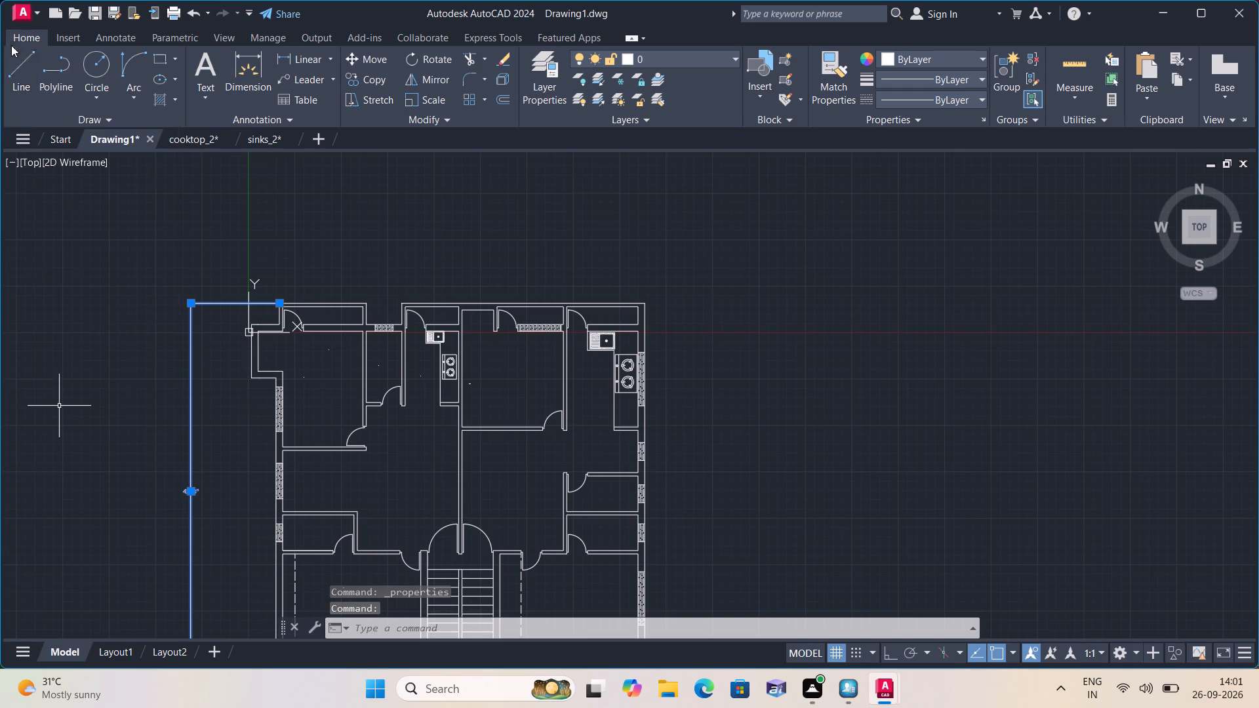
key(Escape)
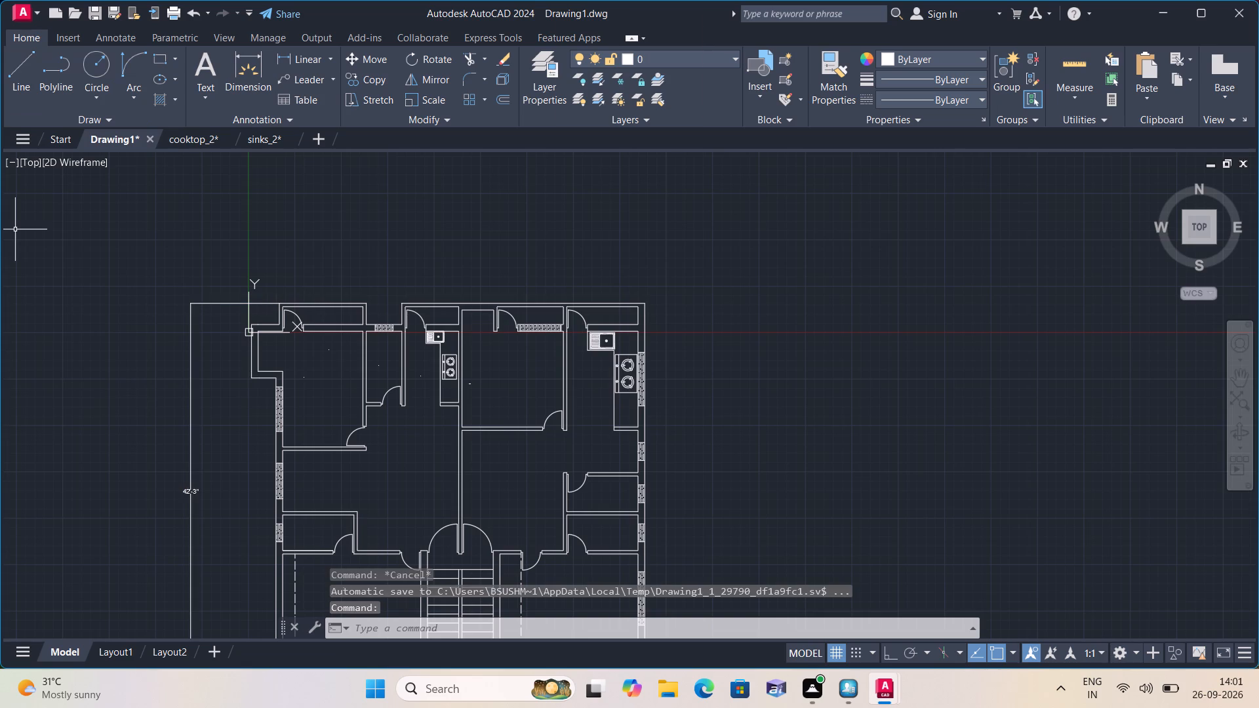
Select all multiline text labels in the plan, starting from the west unit's hall label, and set their text height to 6".
scroll(384, 471, up, 3)
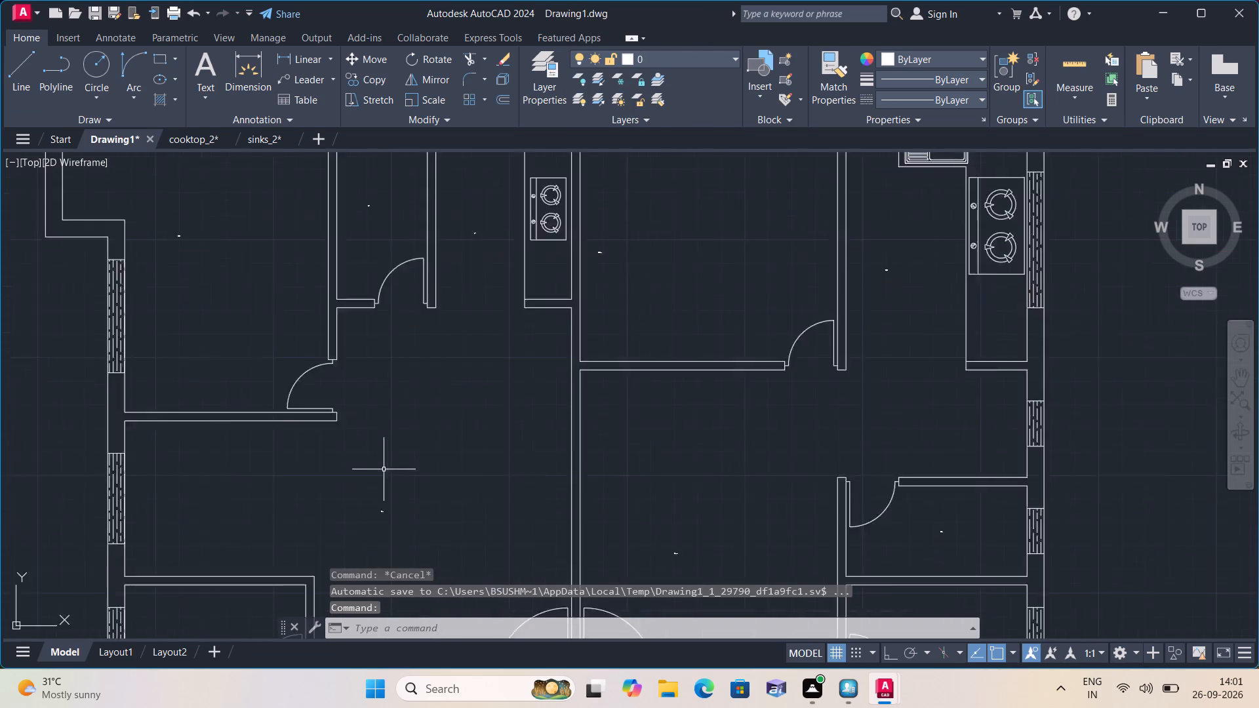
click(440, 533)
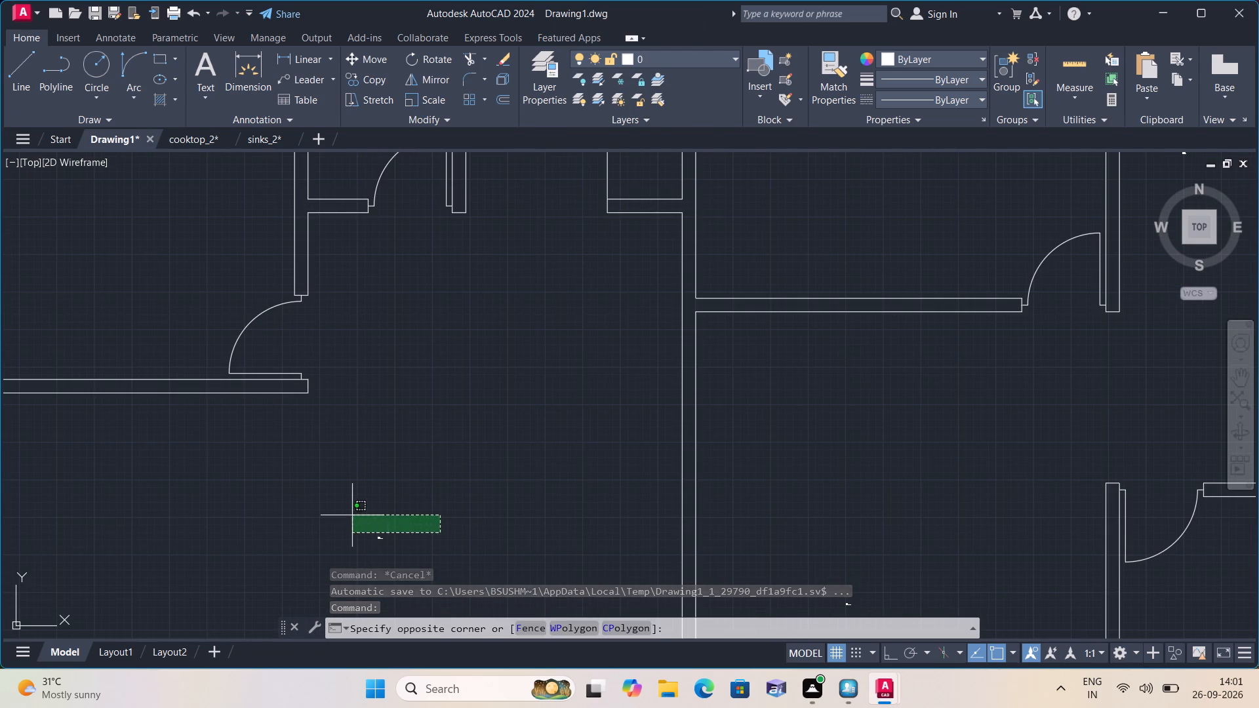
click(352, 515)
click(352, 530)
click(428, 559)
right_click(430, 461)
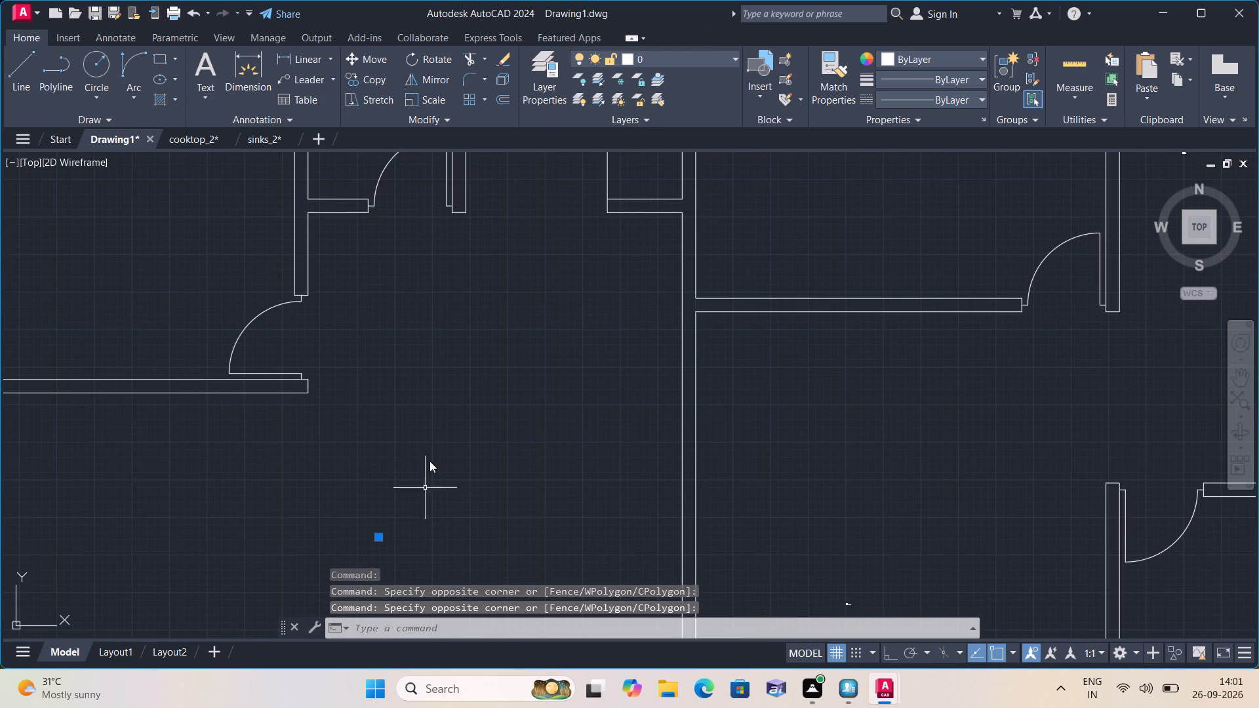
click(483, 311)
right_click(483, 311)
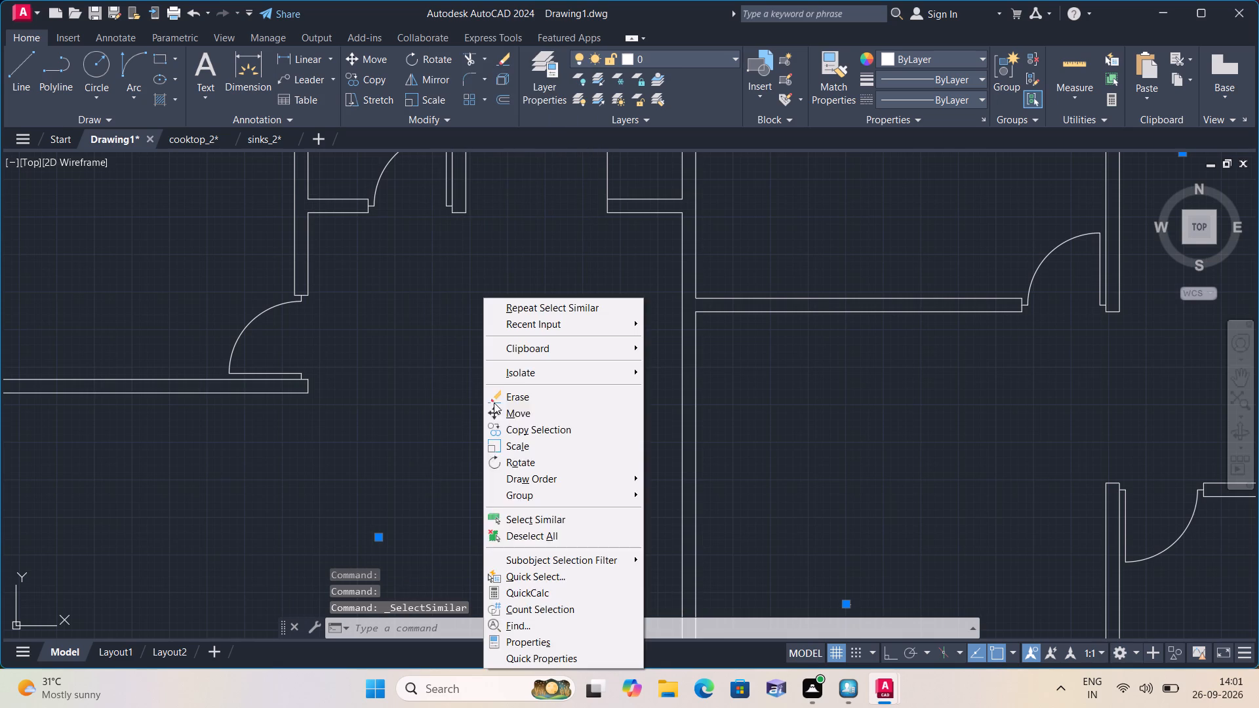
click(500, 645)
scroll(130, 302, down, 3)
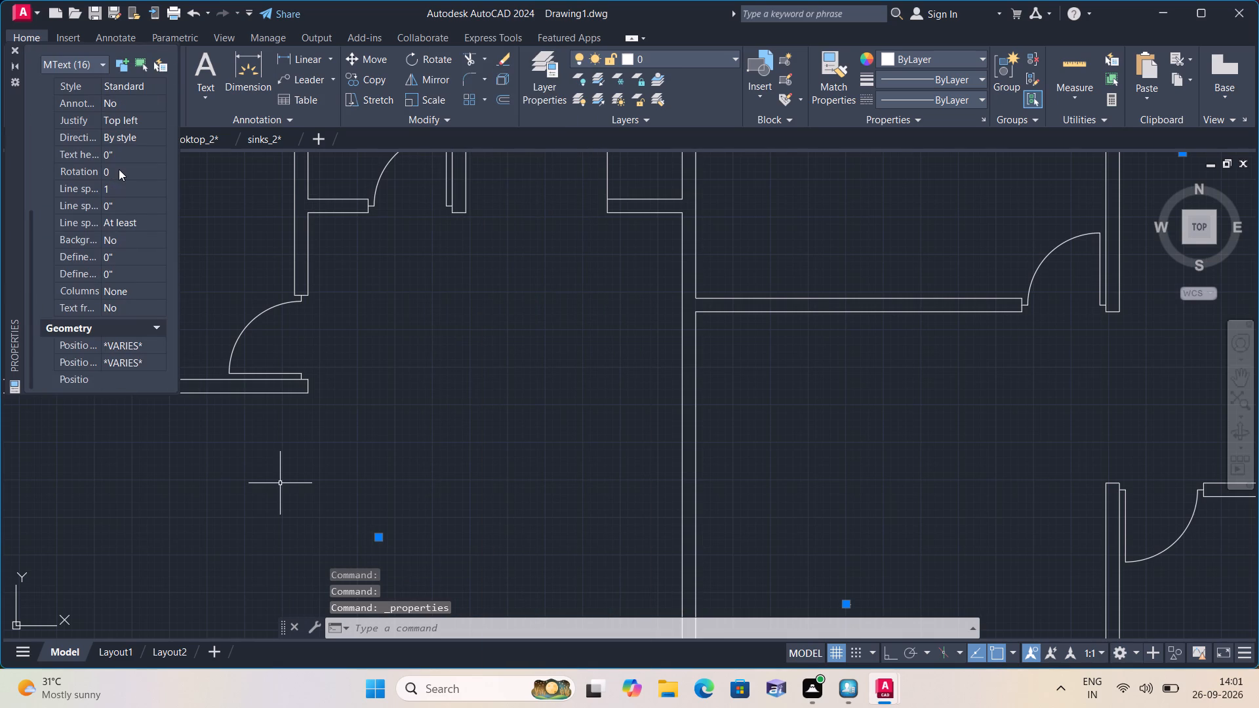
click(131, 157)
key(BackSpace)
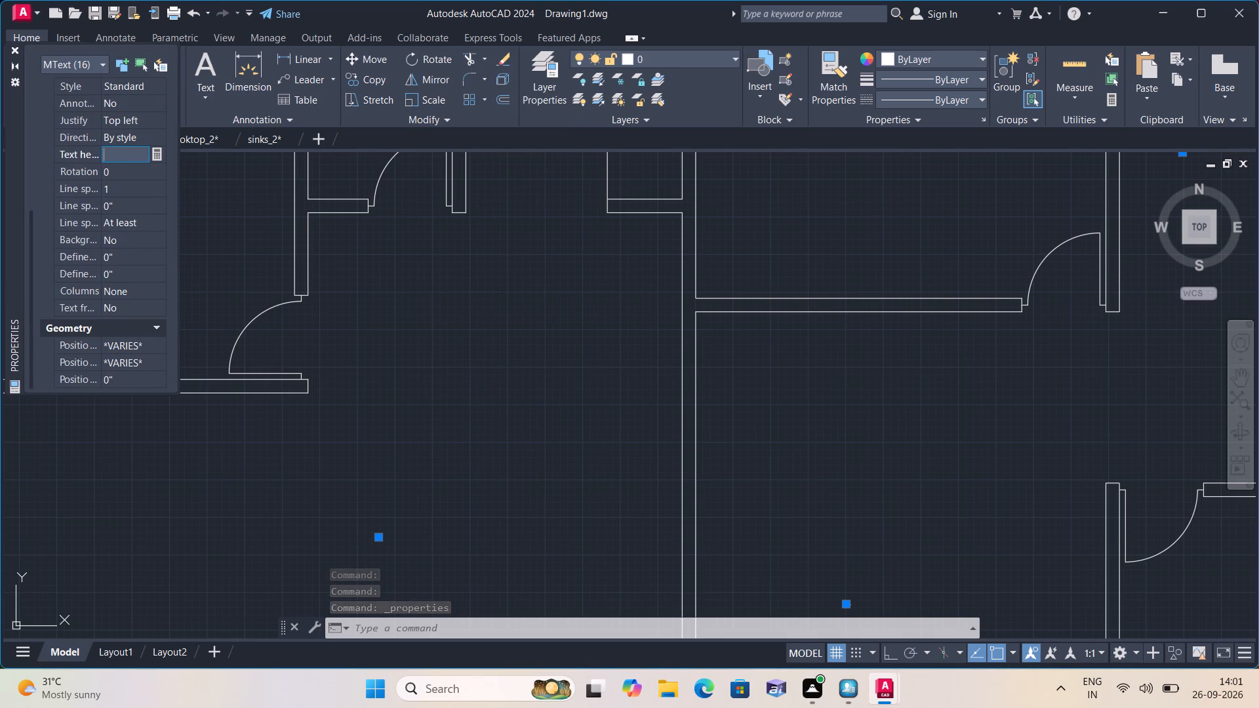
text(6")
click(187, 220)
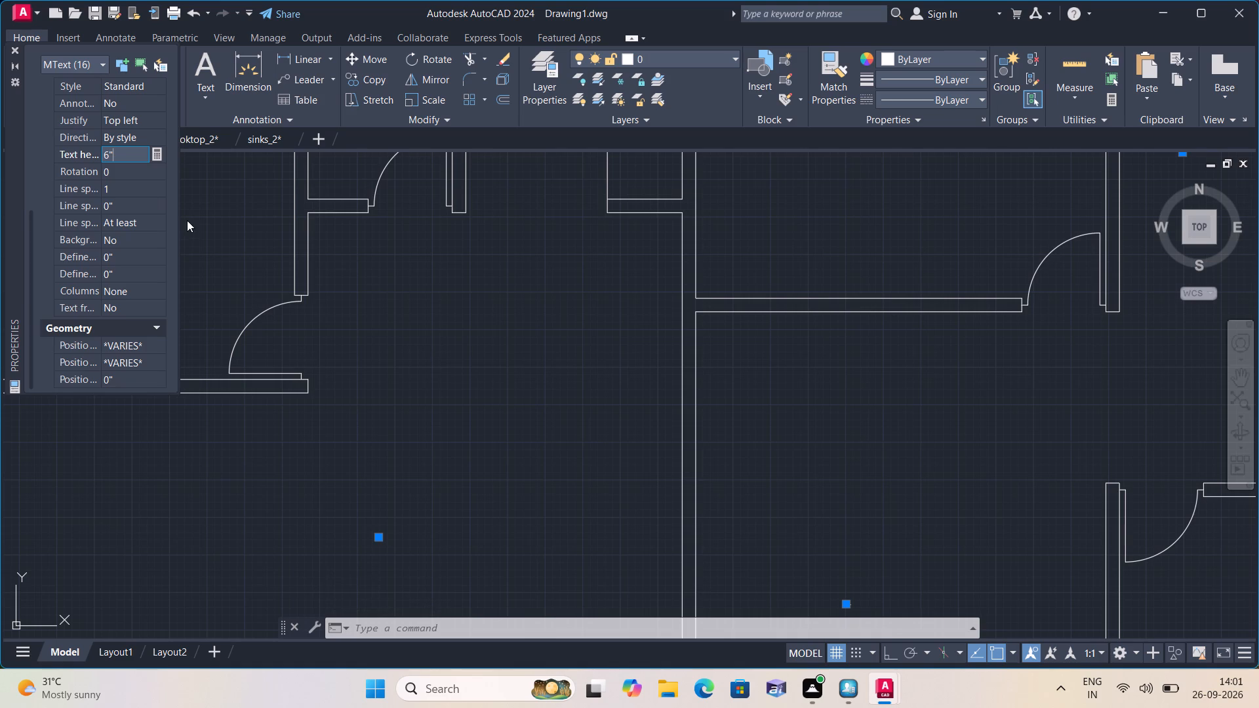
click(10, 52)
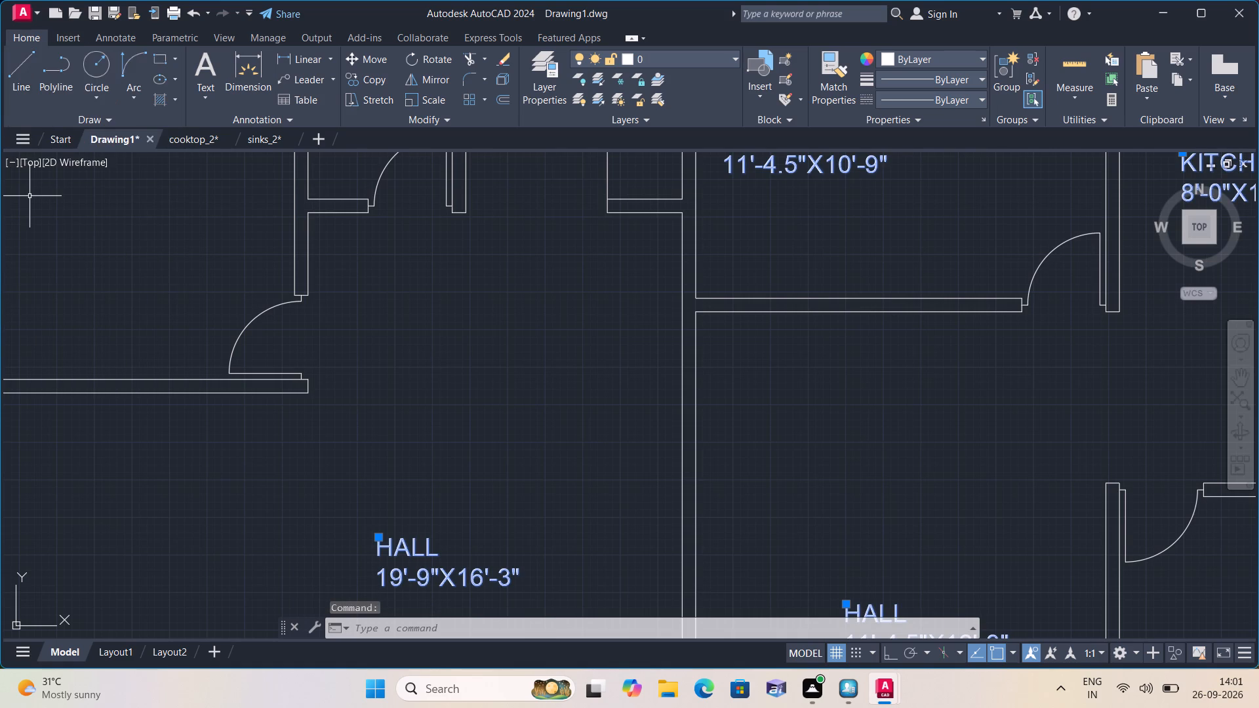
key(Escape)
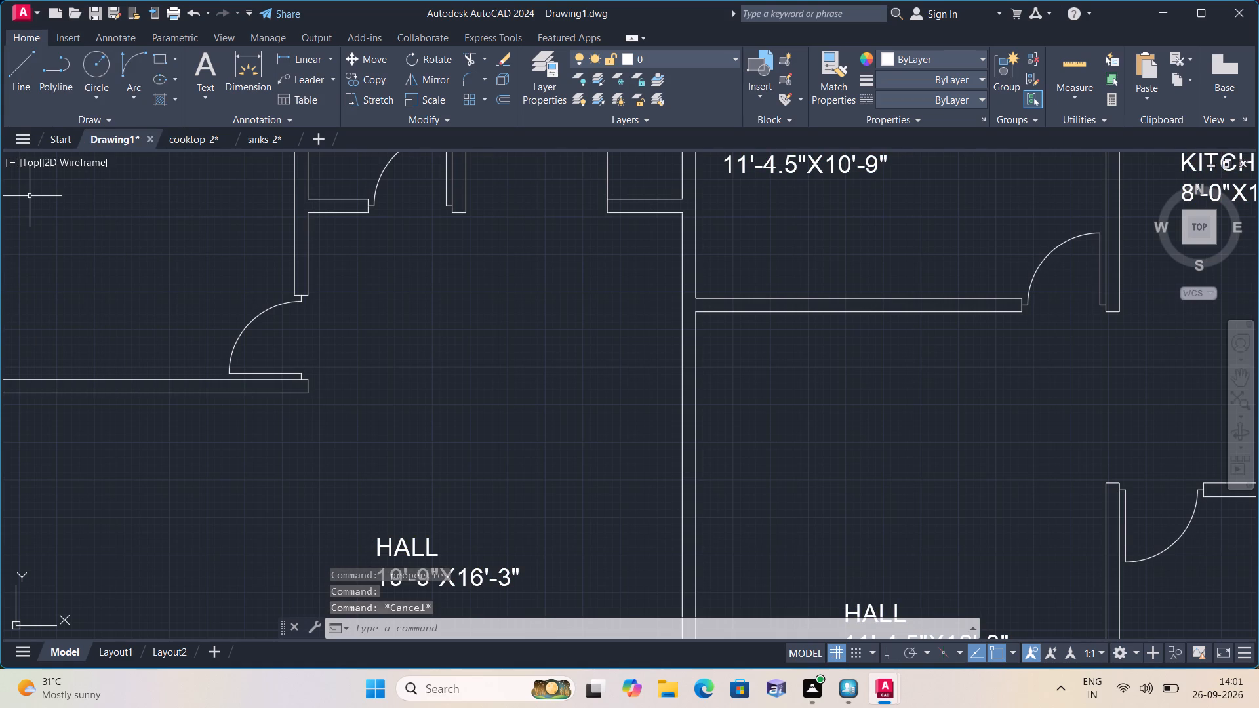
Override the text of the overall width dimension below the south wall with 50'.
scroll(31, 198, down, 1)
middle_drag(124, 266, 125, 73)
scroll(354, 444, down, 1)
middle_drag(351, 440, 367, 233)
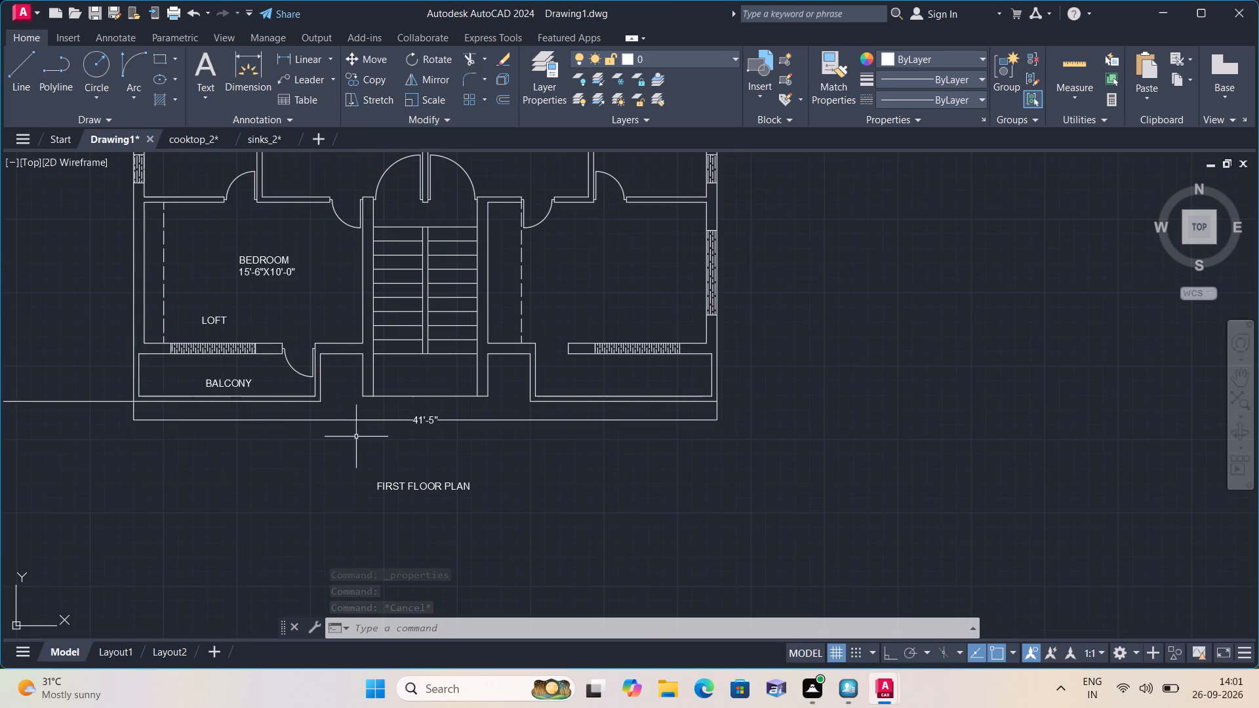
scroll(373, 481, up, 2)
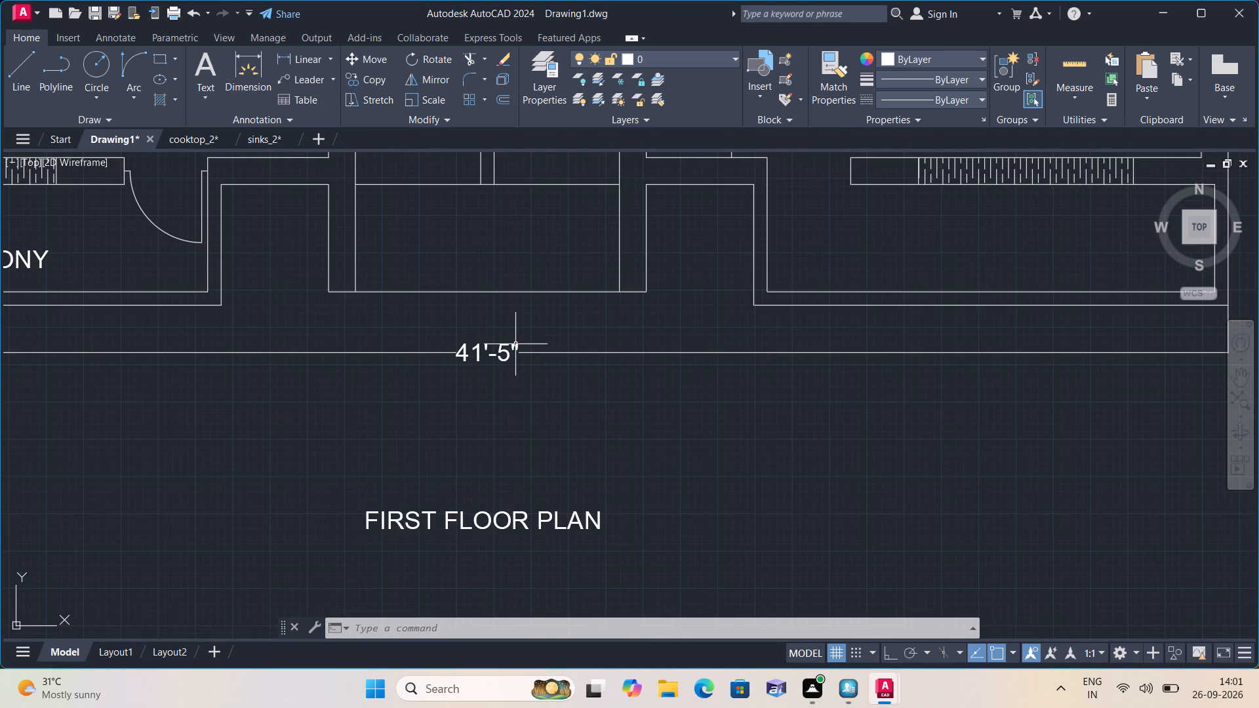
scroll(492, 357, up, 1)
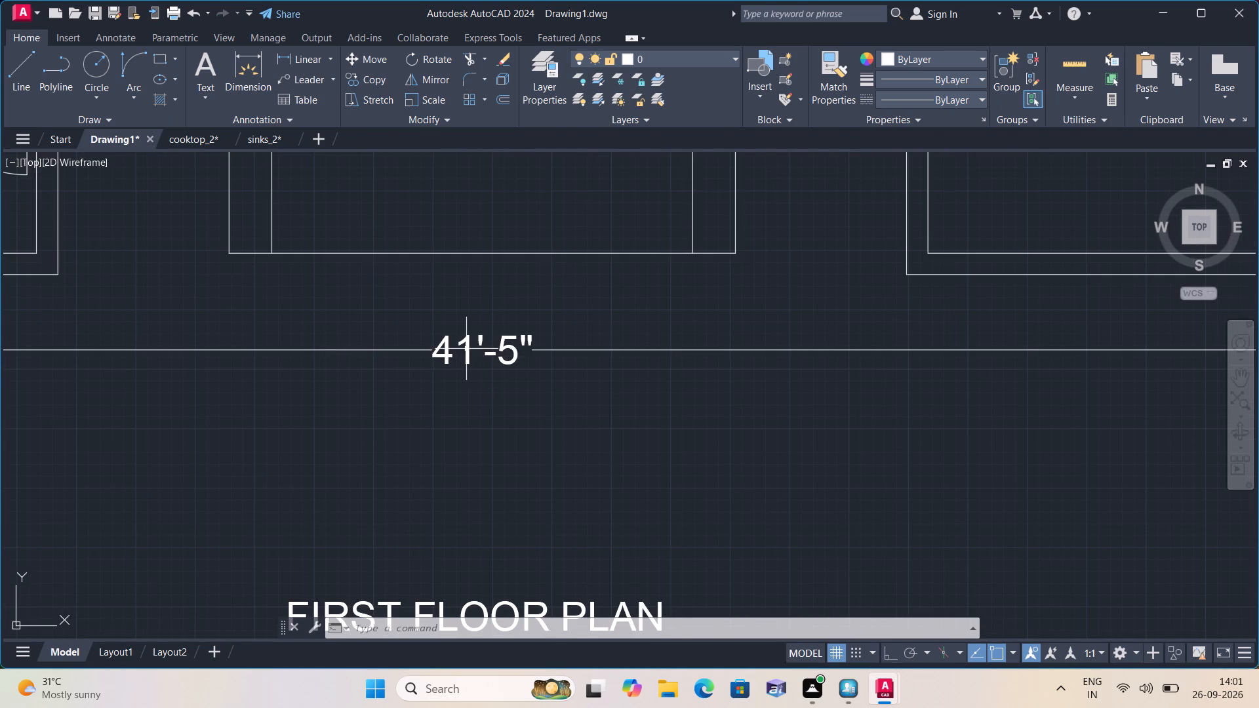
triple_click(466, 349)
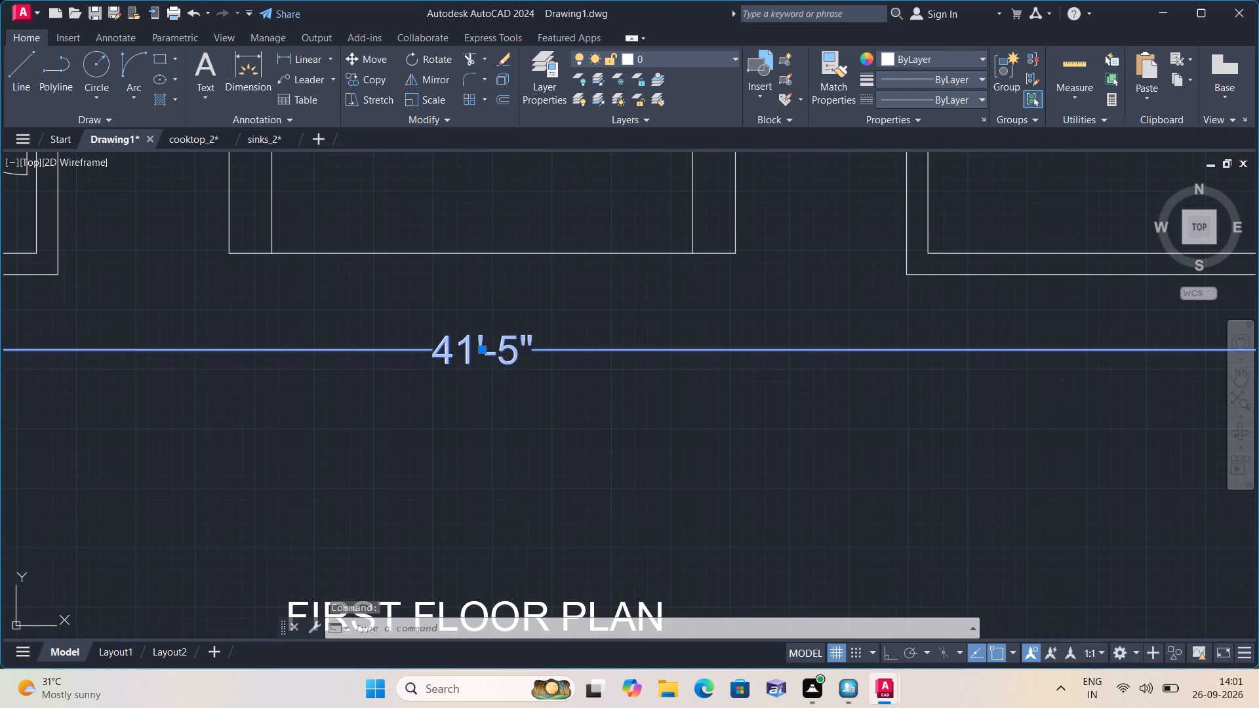
key(BackSpace)
text(50')
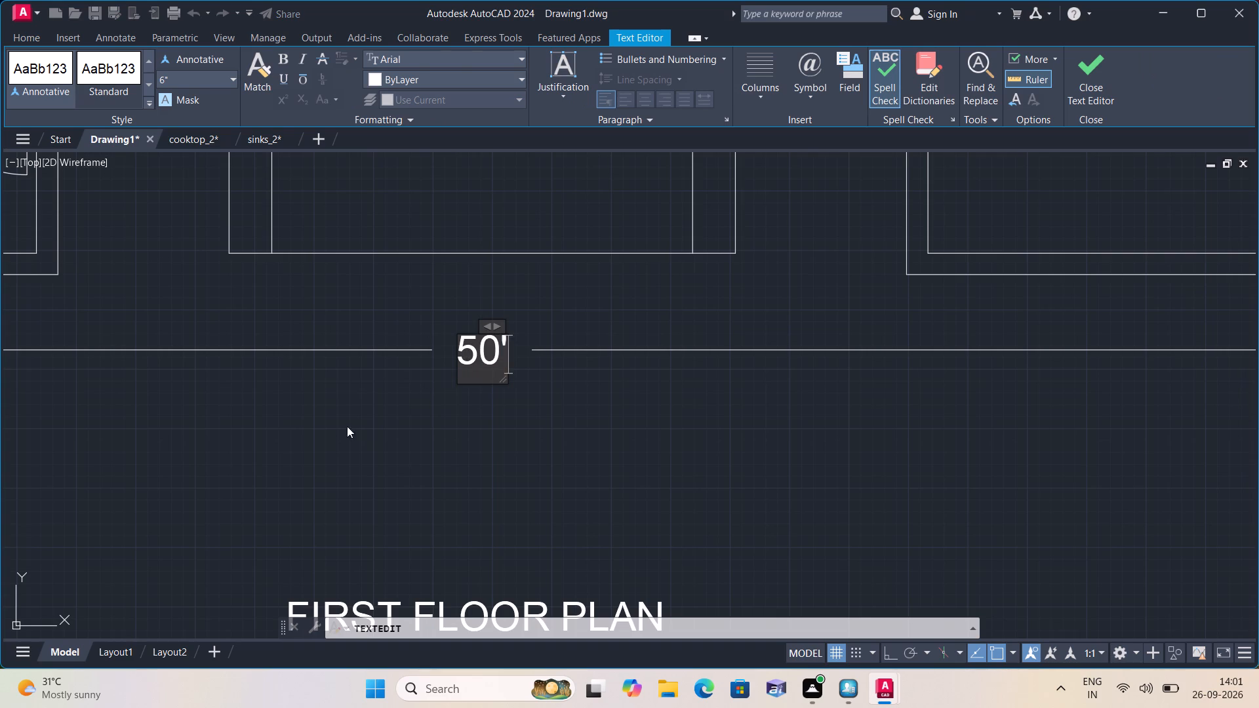
click(347, 426)
Override the text of the vertical overall depth dimension west of the plan with 45'.
scroll(279, 368, down, 4)
middle_drag(260, 353, 376, 442)
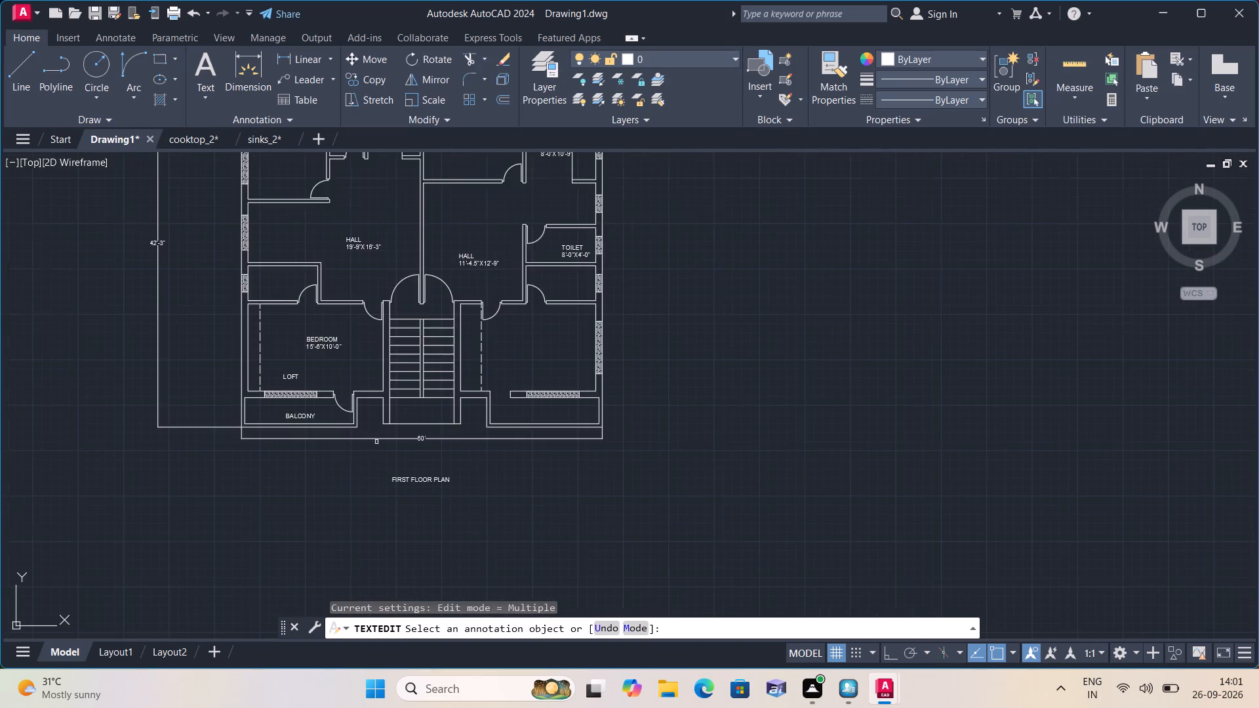
scroll(266, 345, down, 1)
scroll(201, 288, up, 4)
middle_drag(196, 273, 246, 339)
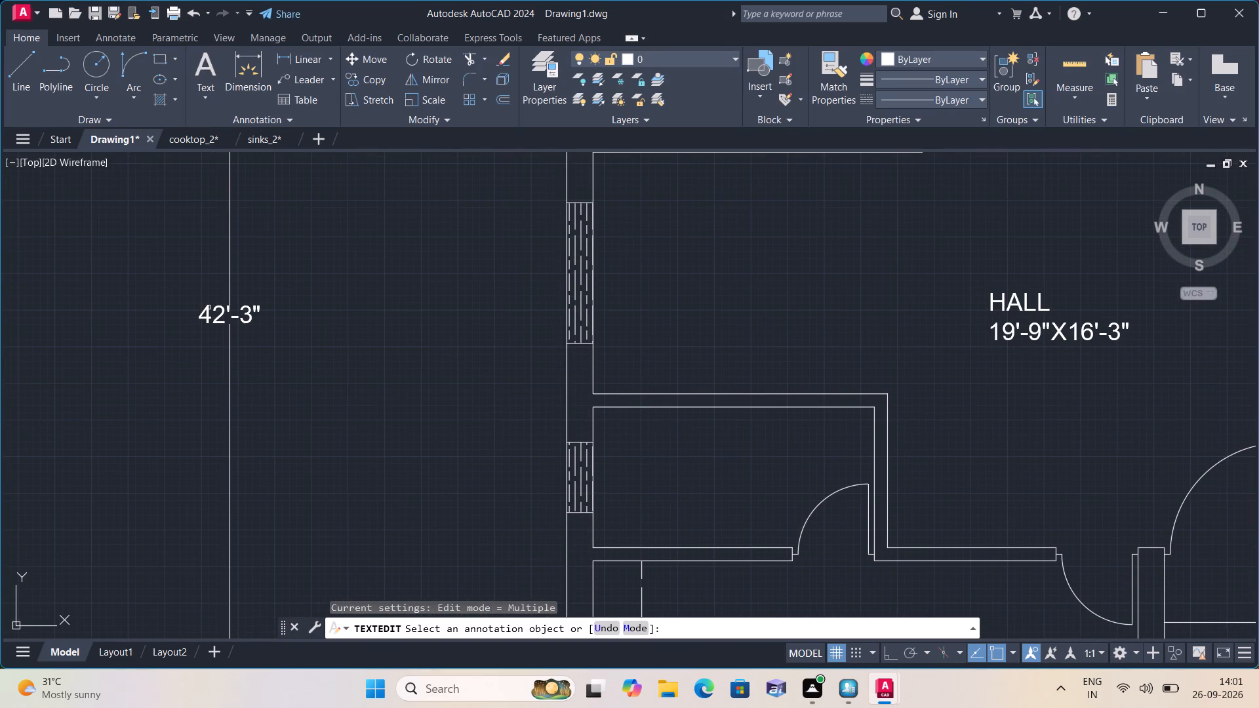
triple_click(222, 323)
key(BackSpace)
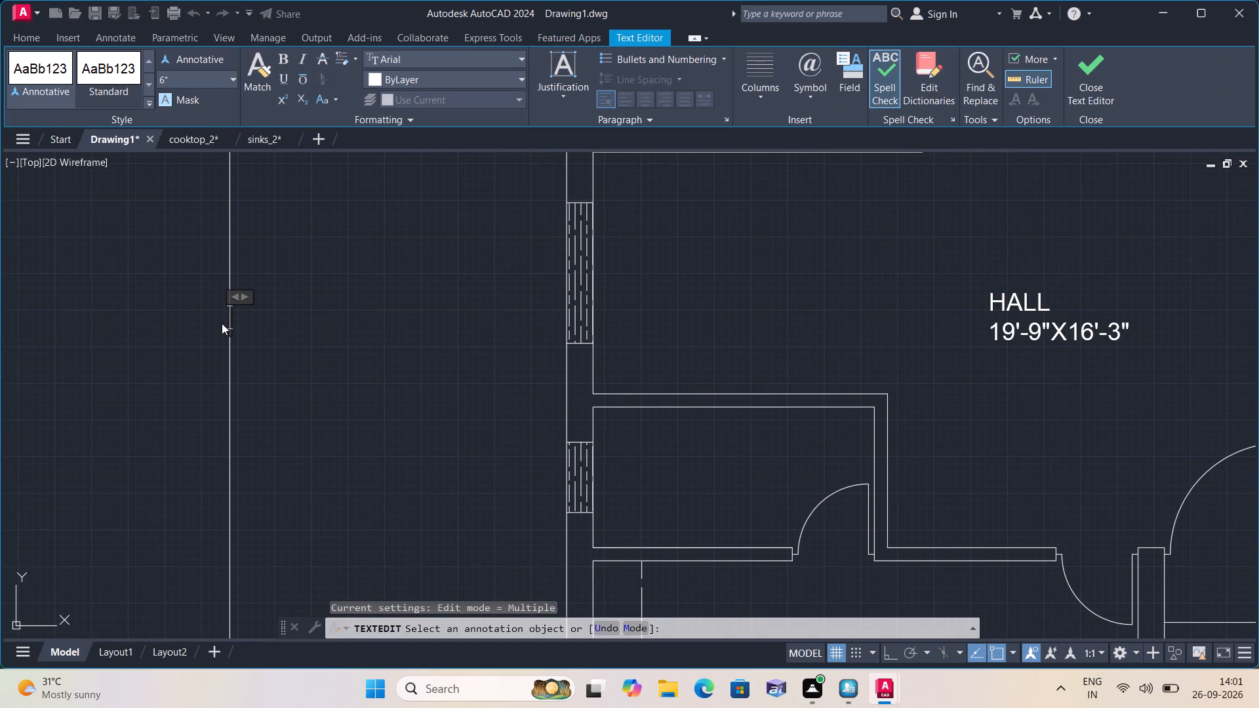
text(45')
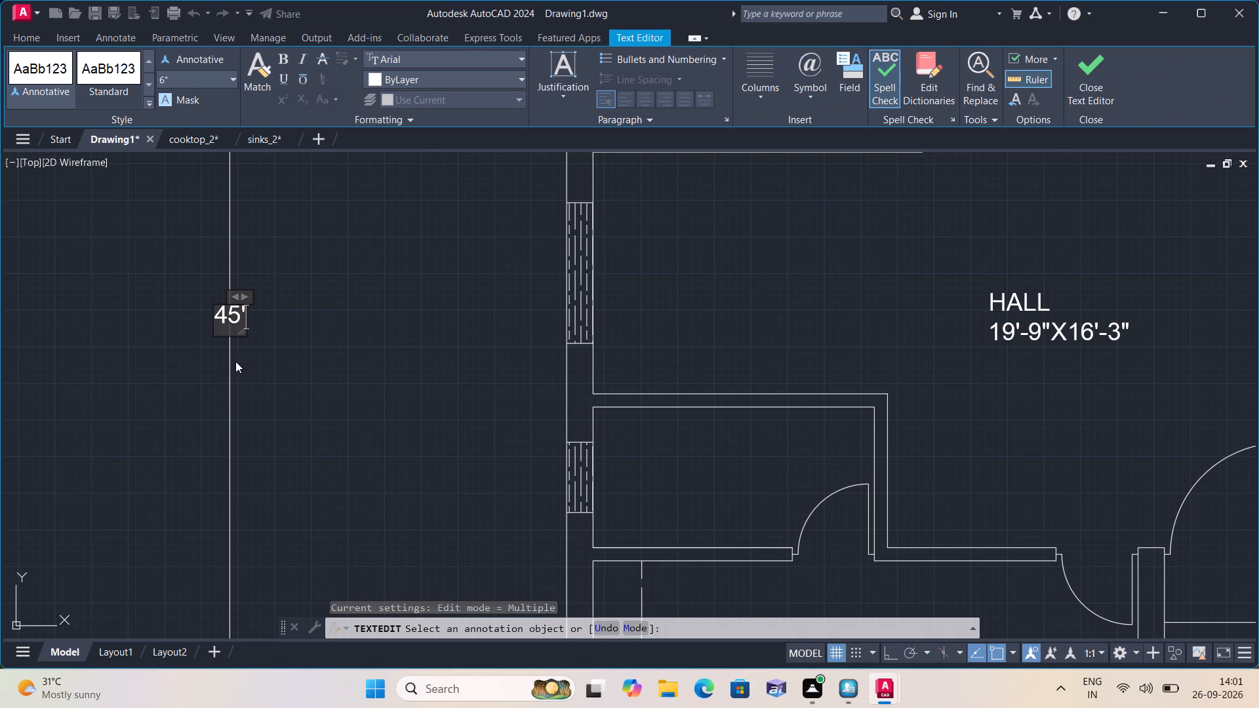
click(235, 361)
key(Escape)
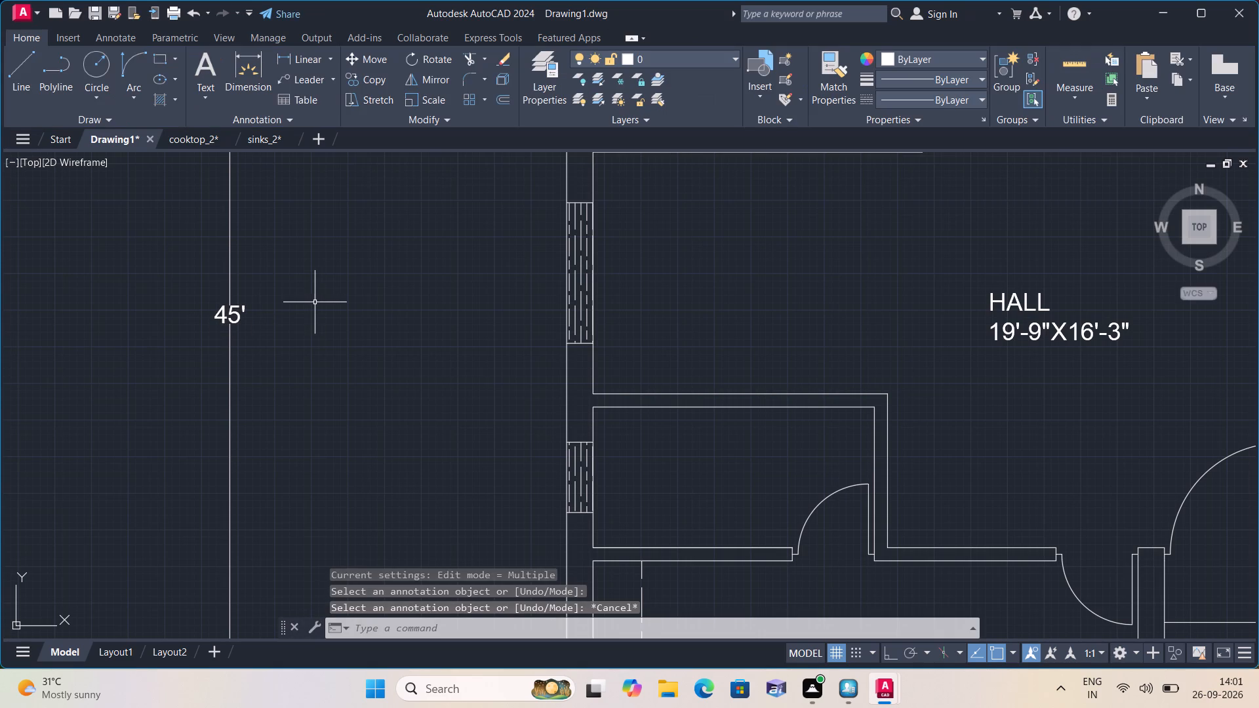
Move the FIRST FLOOR PLAN title about 2' north, closer to the 50' overall width dimension.
middle_drag(391, 336, 384, 259)
scroll(384, 317, down, 4)
scroll(581, 440, up, 3)
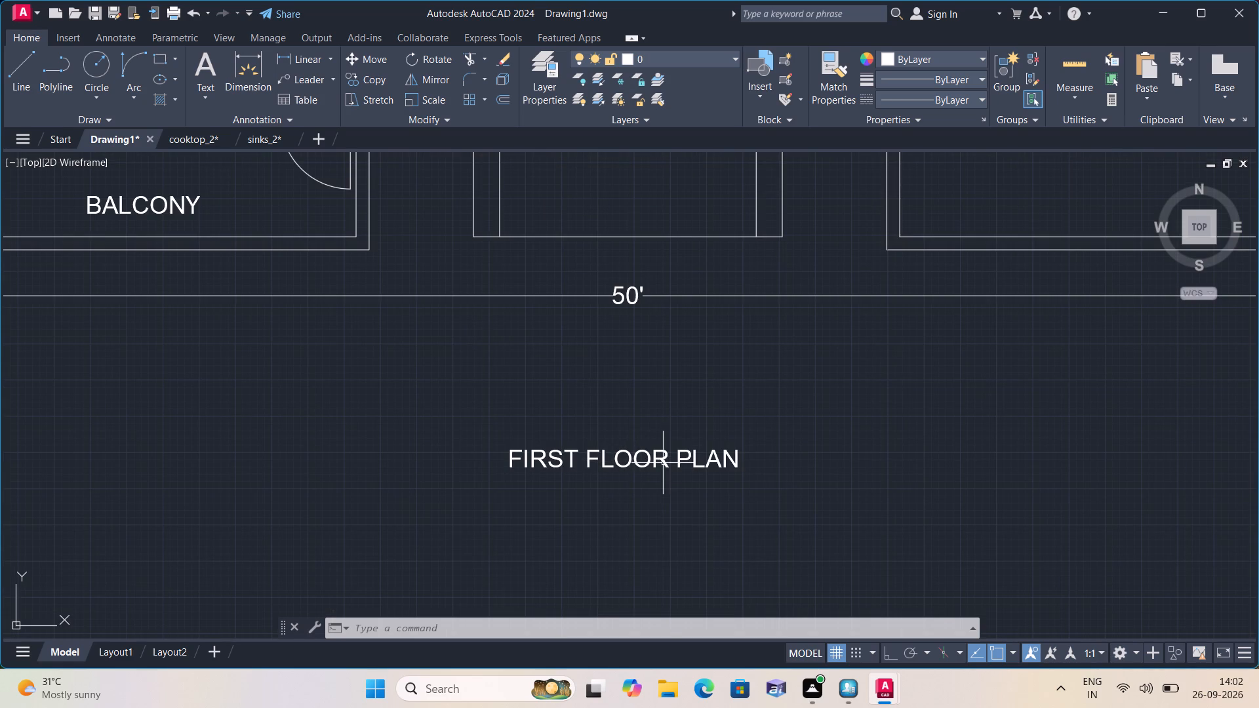
scroll(558, 340, down, 3)
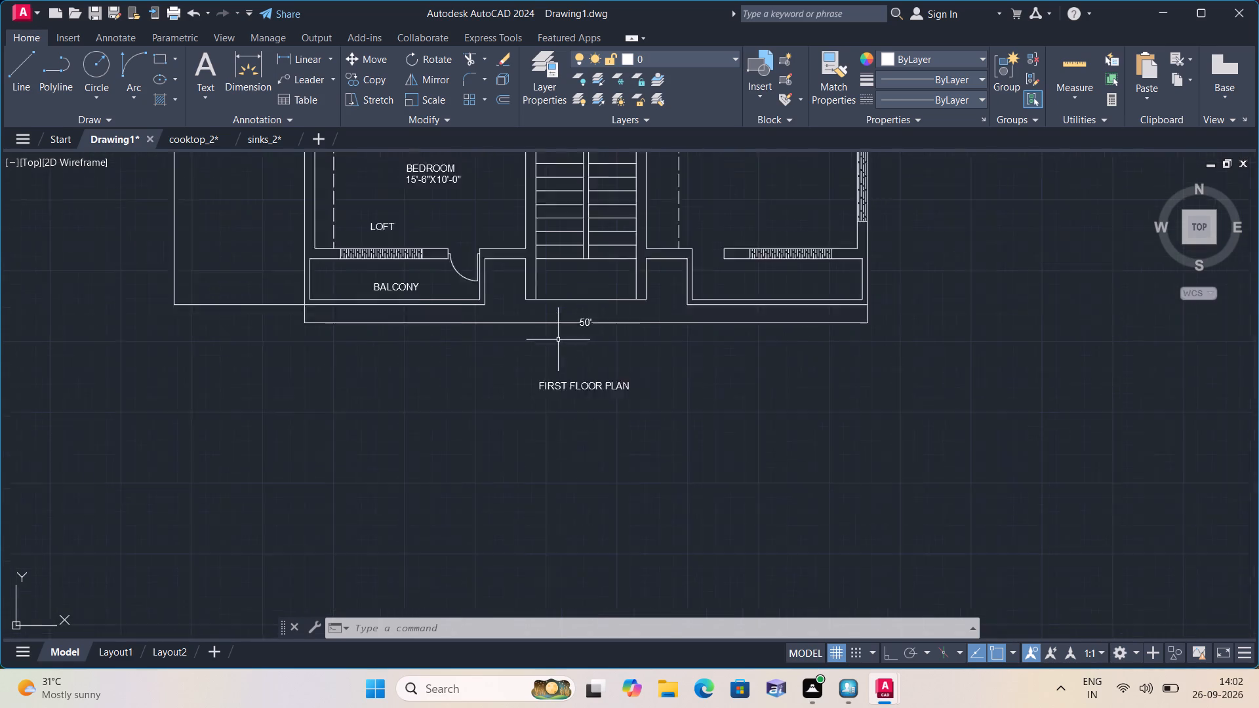
scroll(580, 386, up, 2)
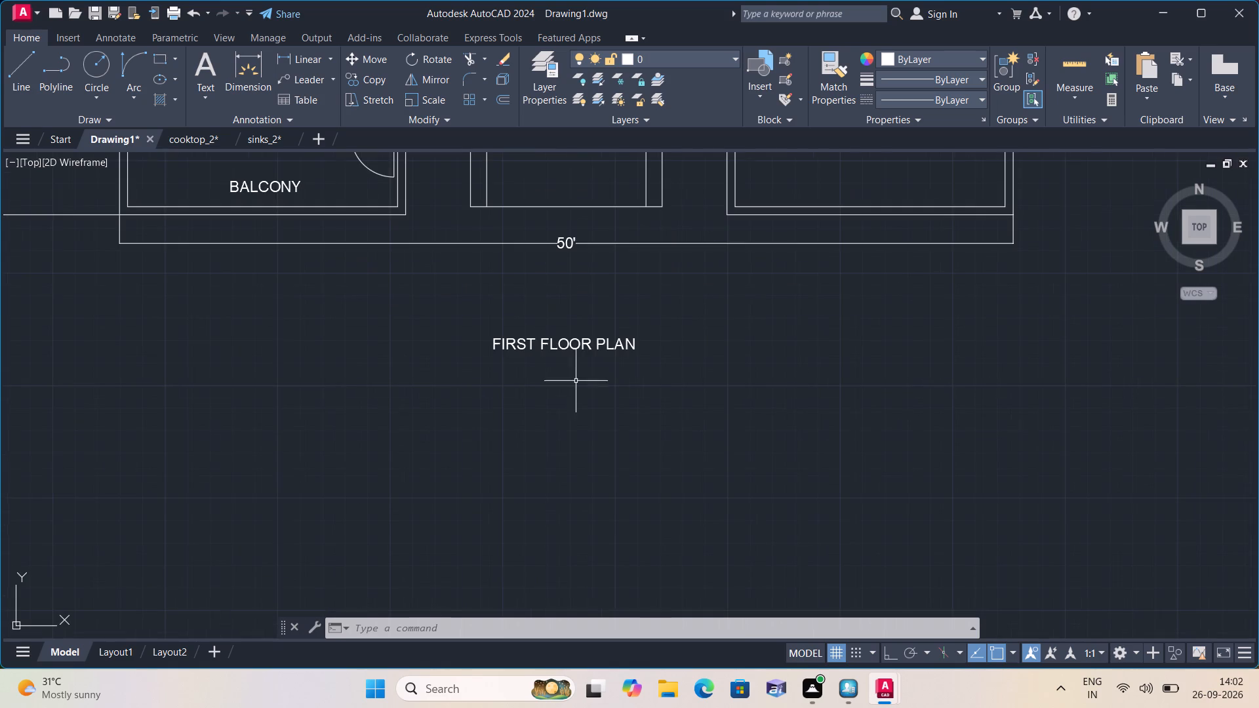
click(565, 347)
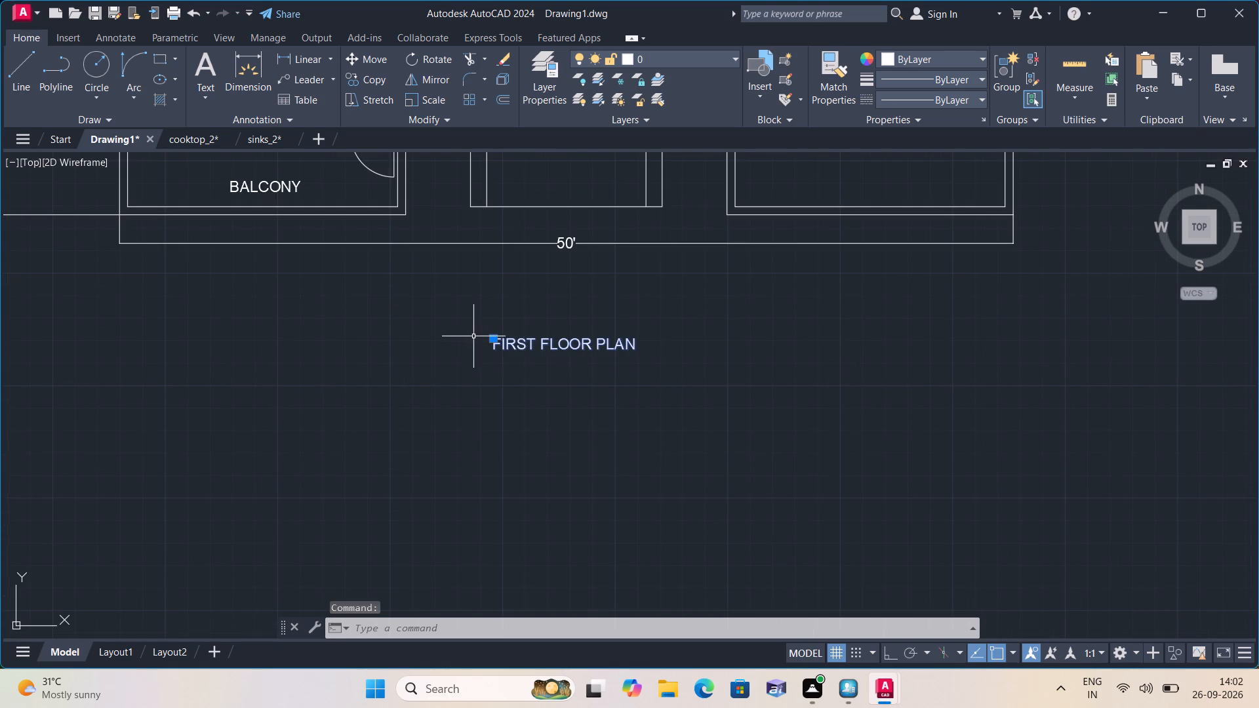
click(493, 338)
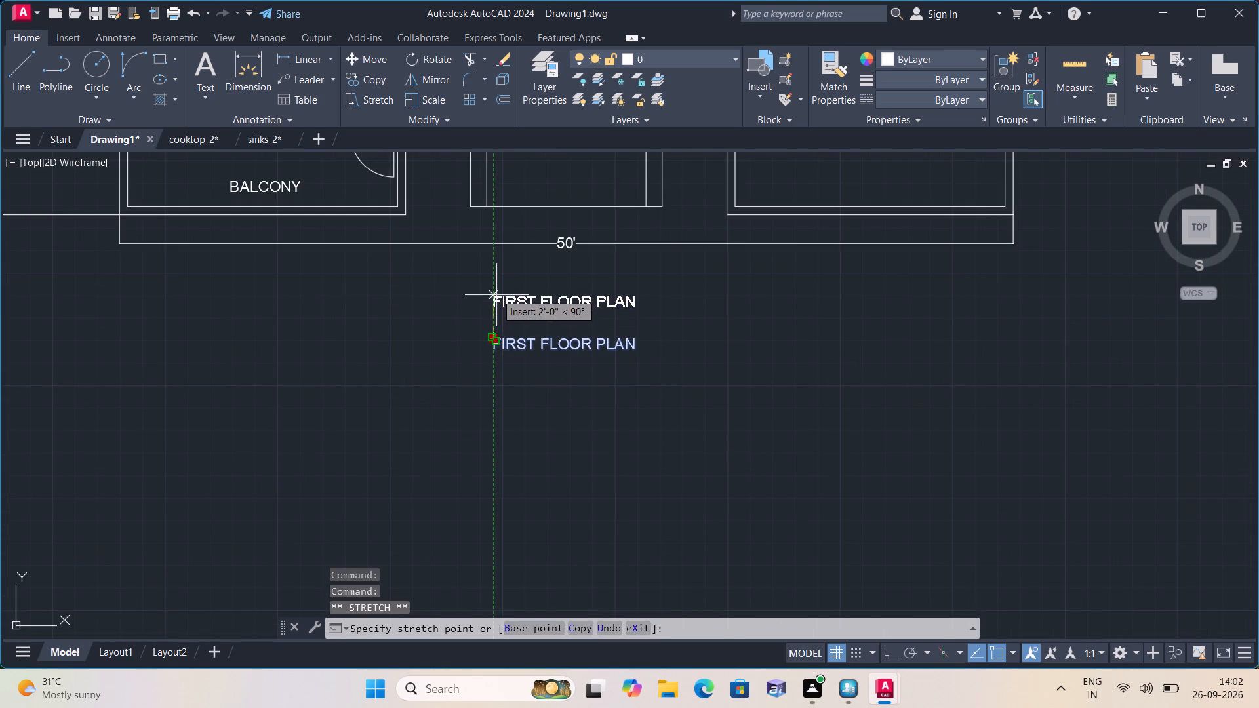
click(496, 293)
key(Escape)
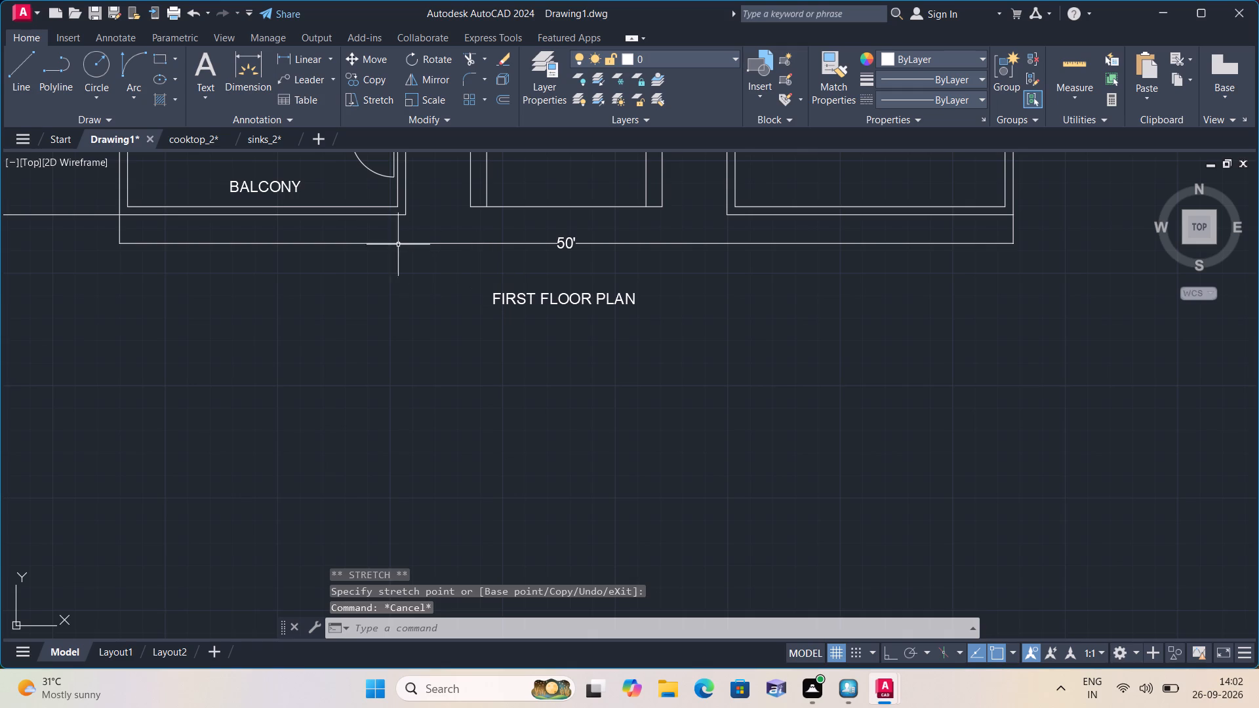
Copy the BALCONY label from the west unit's south balcony into the east unit's south balcony.
middle_drag(327, 230, 374, 338)
click(325, 300)
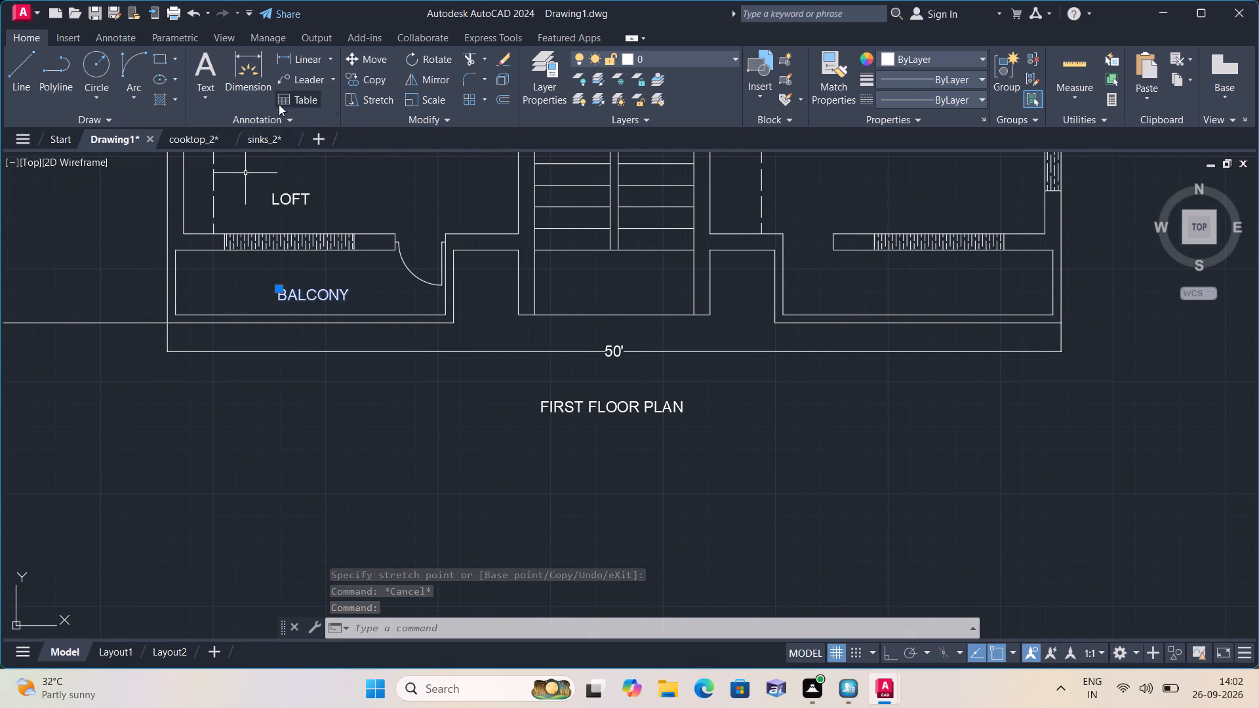
click(366, 76)
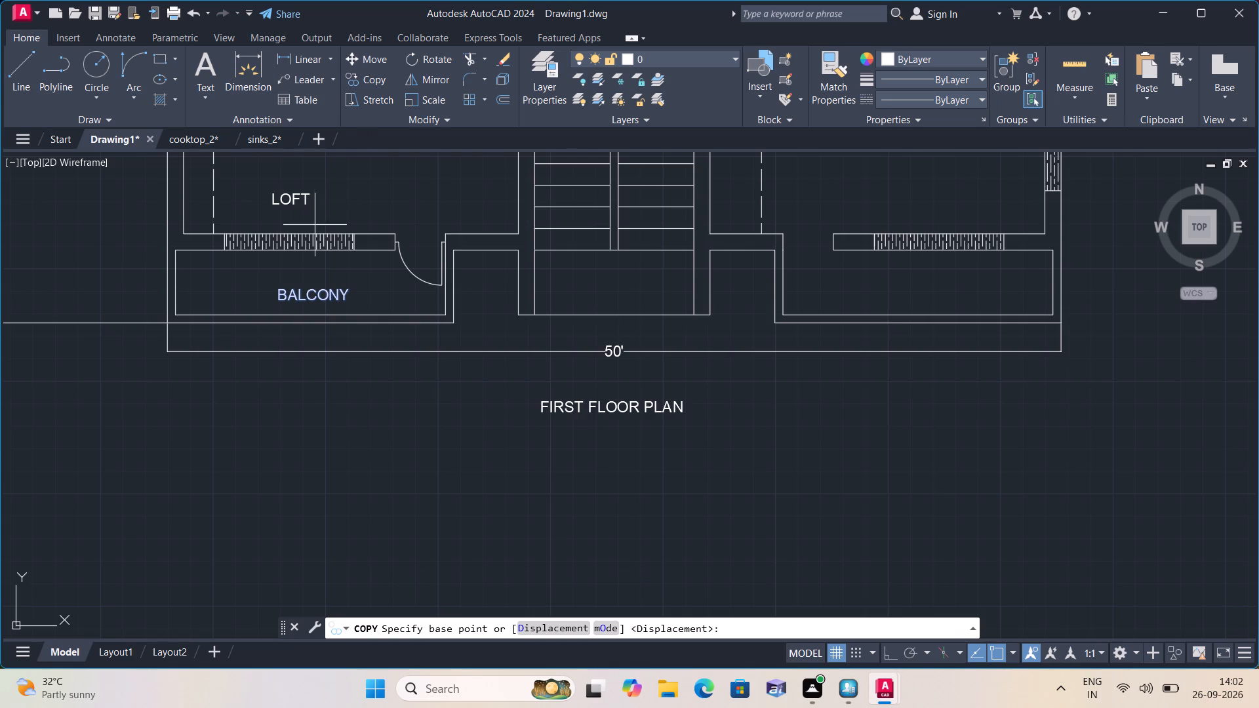
click(308, 295)
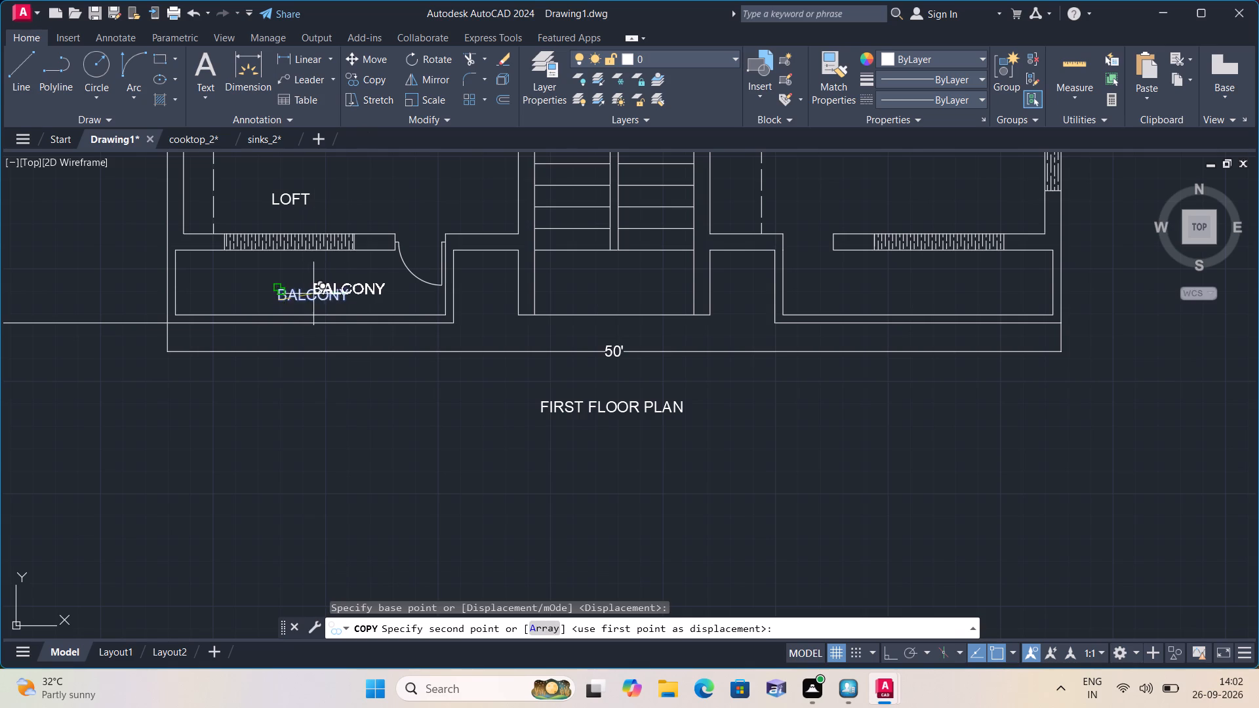
click(887, 288)
key(Escape)
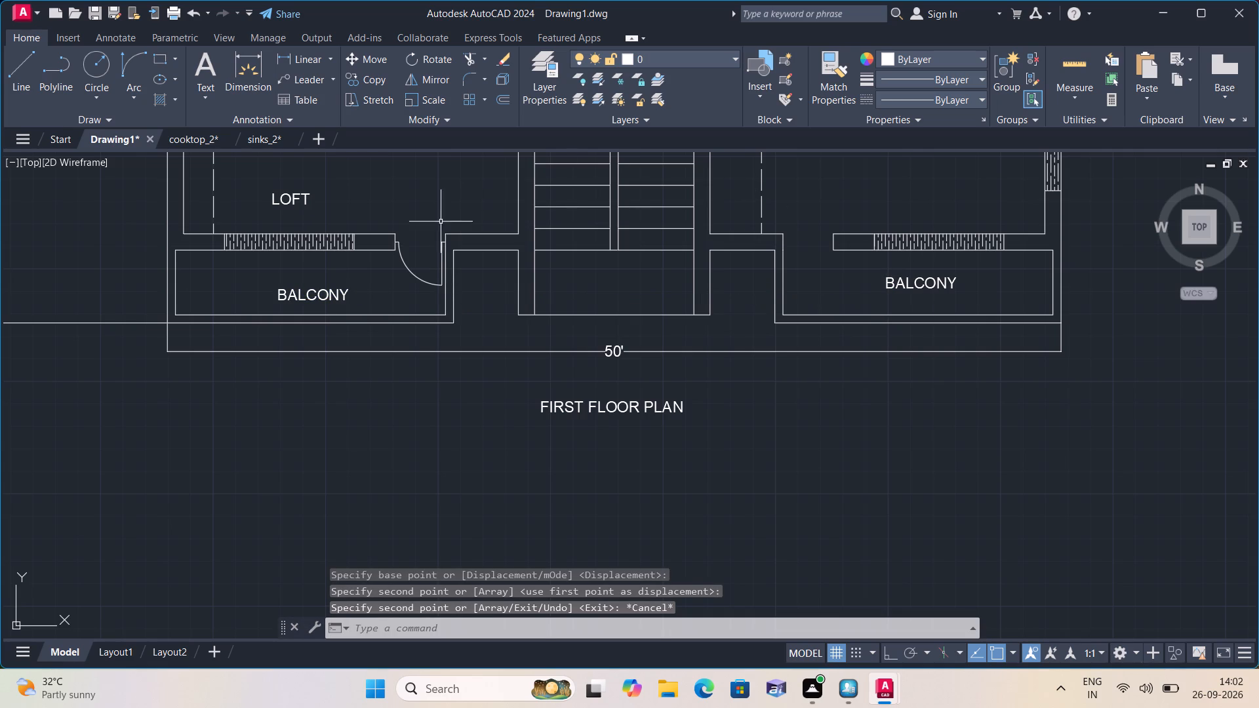
Rotate the LOFT label in the west unit's south bedroom 90° with ortho on, so it reads vertically.
scroll(304, 188, up, 1)
click(285, 196)
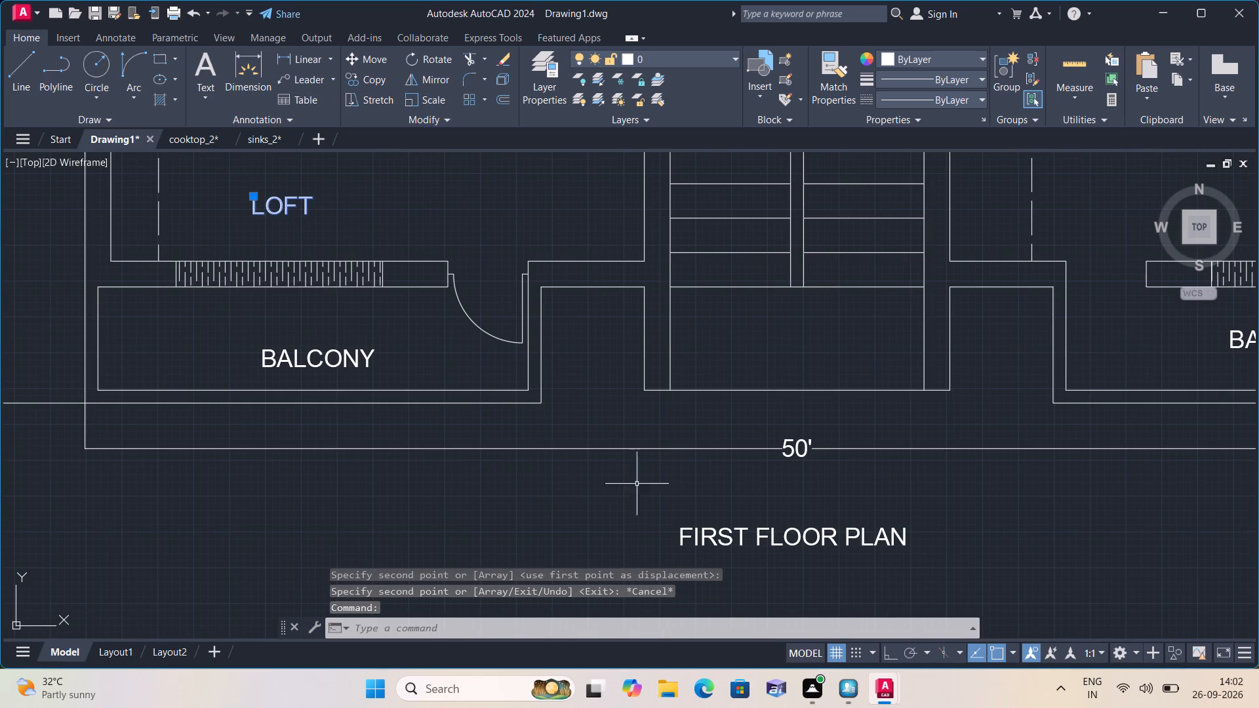
click(889, 652)
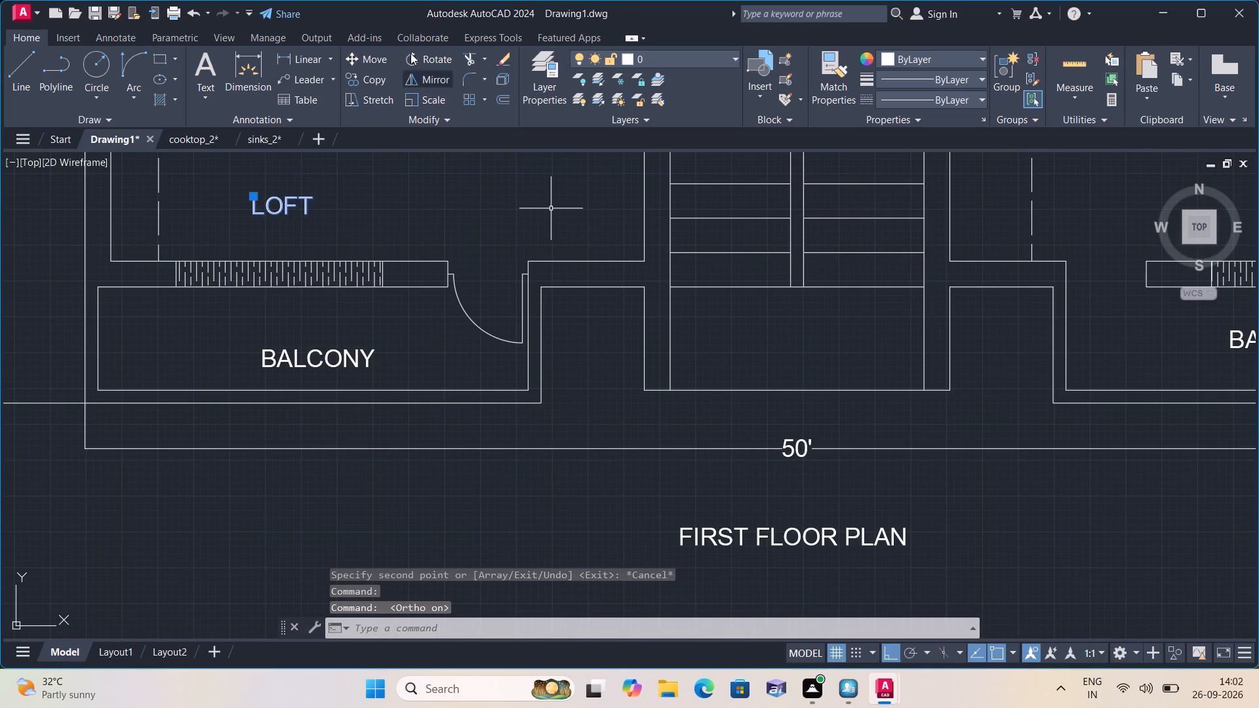
click(426, 55)
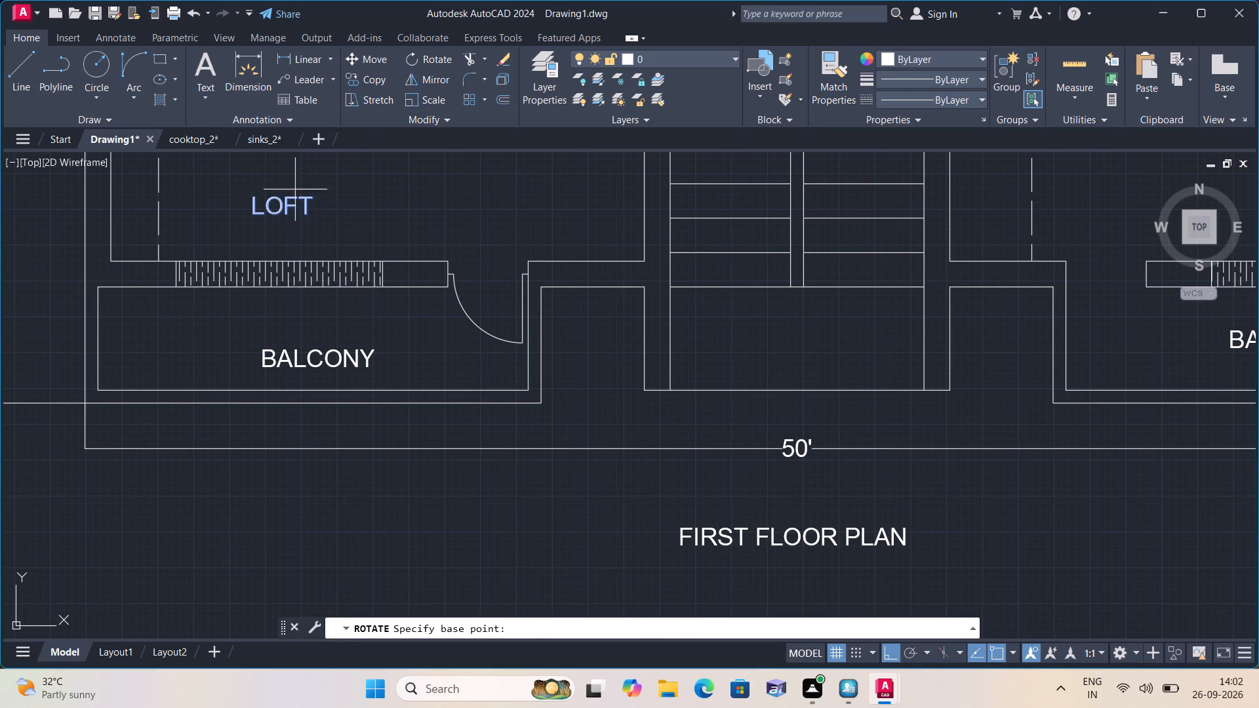
drag(285, 205, 286, 199)
click(300, 155)
middle_drag(298, 189, 296, 247)
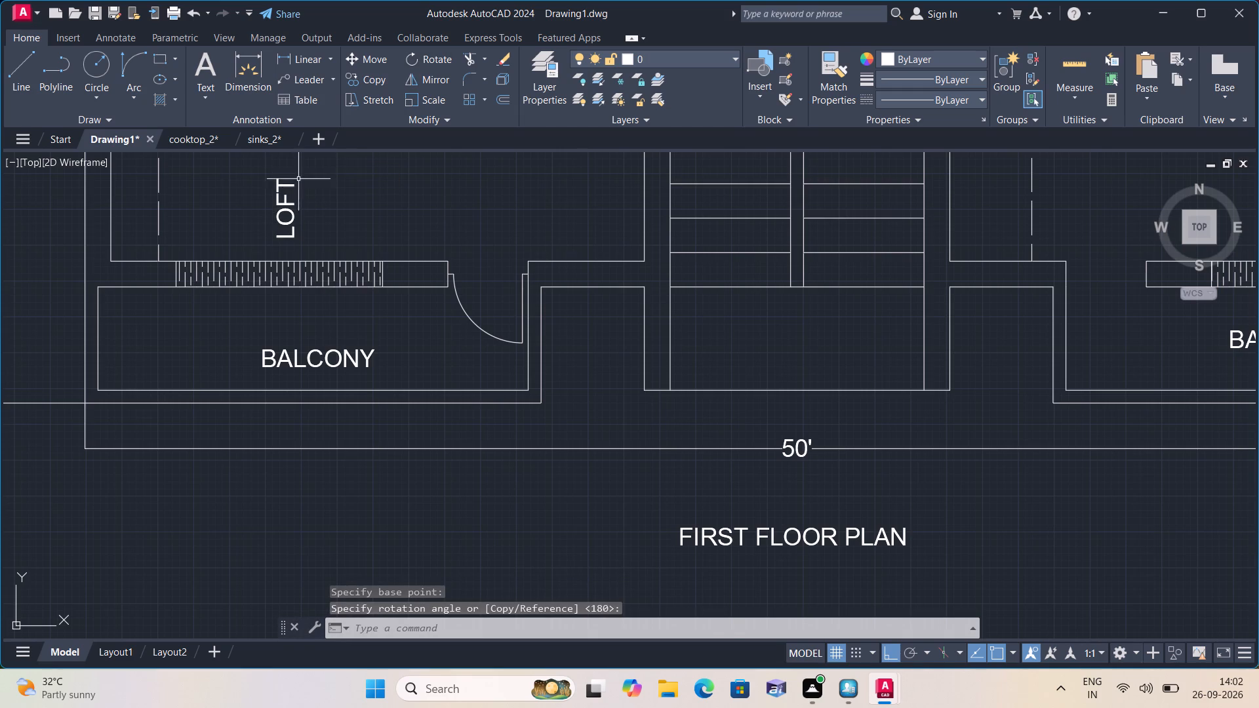
Rotate the WARD ROBE label in the west unit's 9'-0"X13'-0" bedroom 90° so it reads vertically.
middle_drag(296, 247, 281, 321)
scroll(281, 342, down, 2)
middle_drag(271, 257, 326, 436)
scroll(328, 452, down, 1)
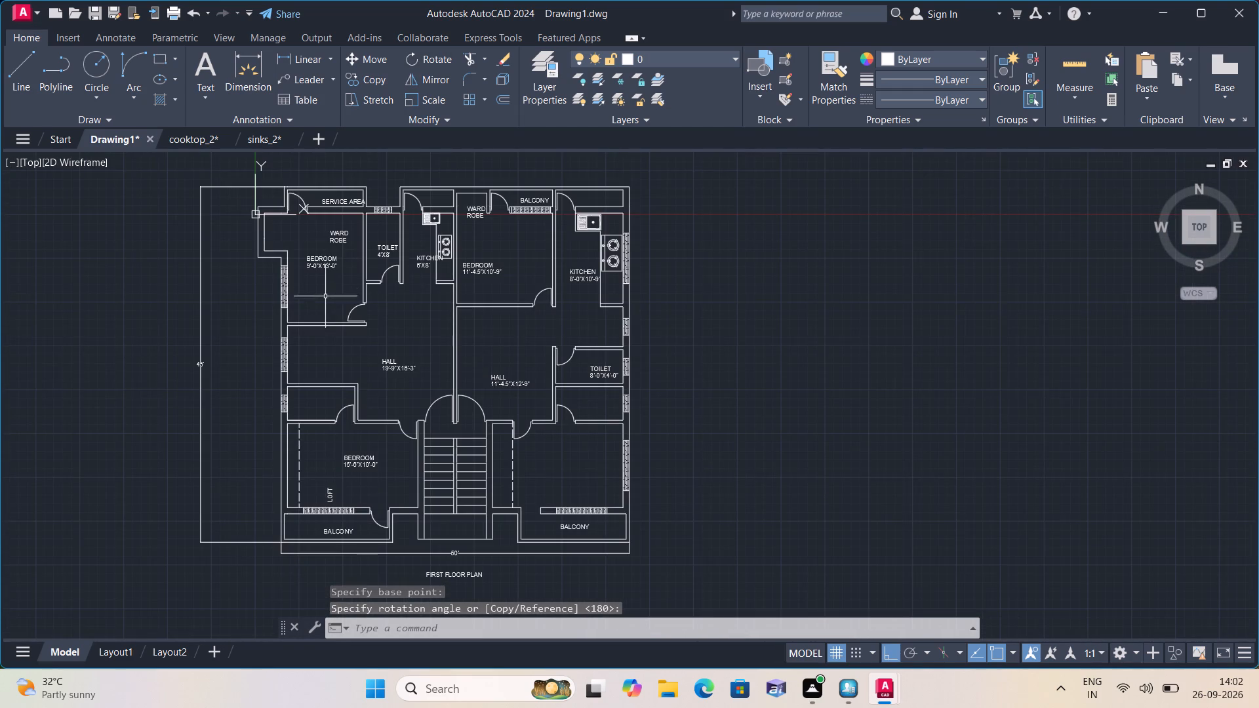
scroll(336, 229, up, 2)
click(336, 234)
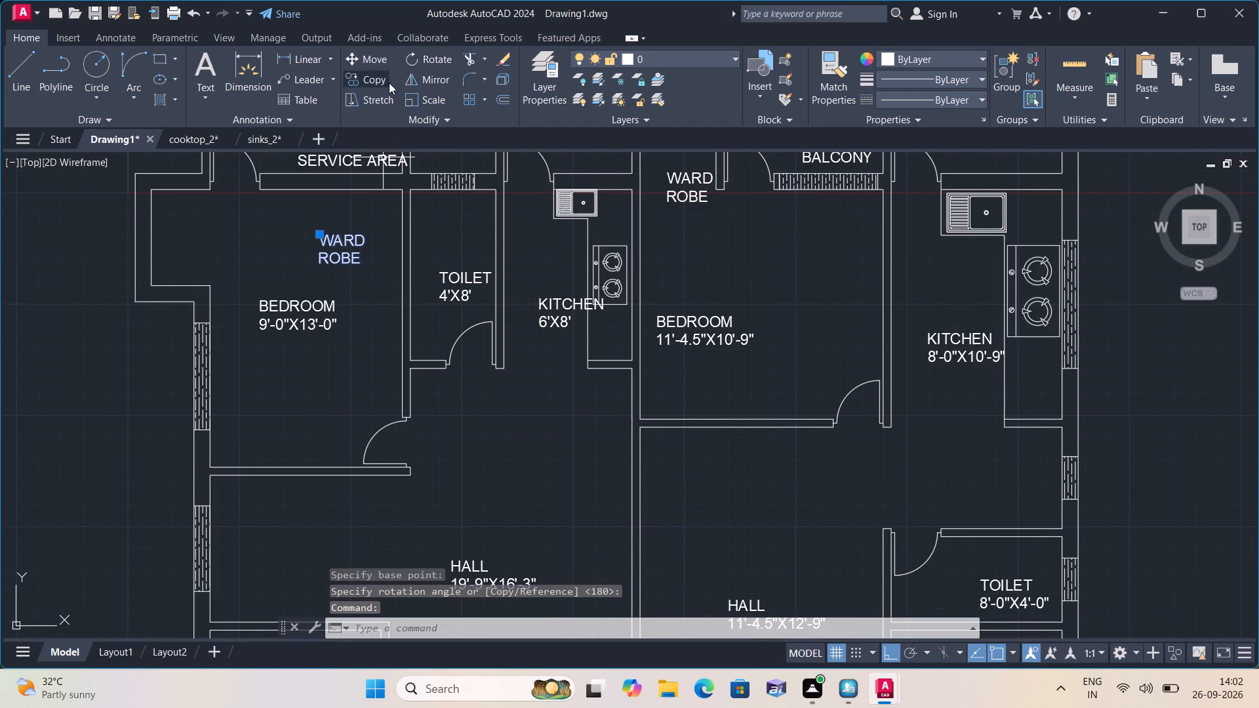
click(422, 58)
click(338, 243)
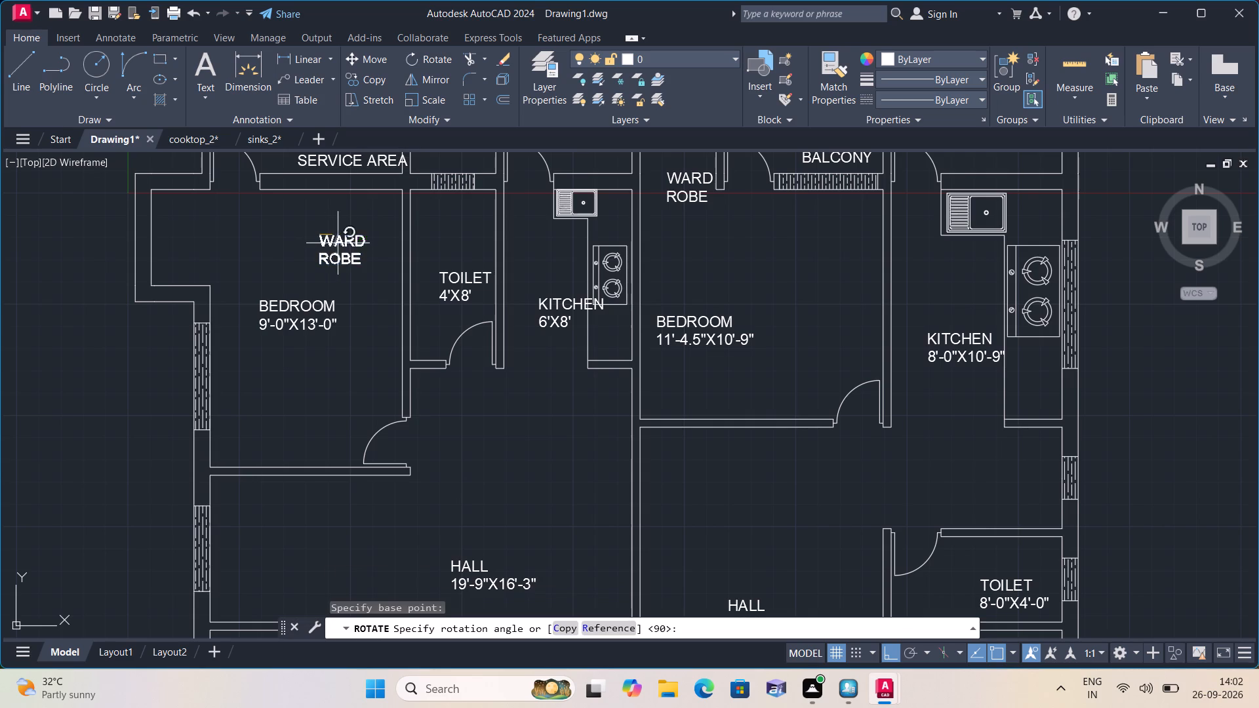
click(312, 181)
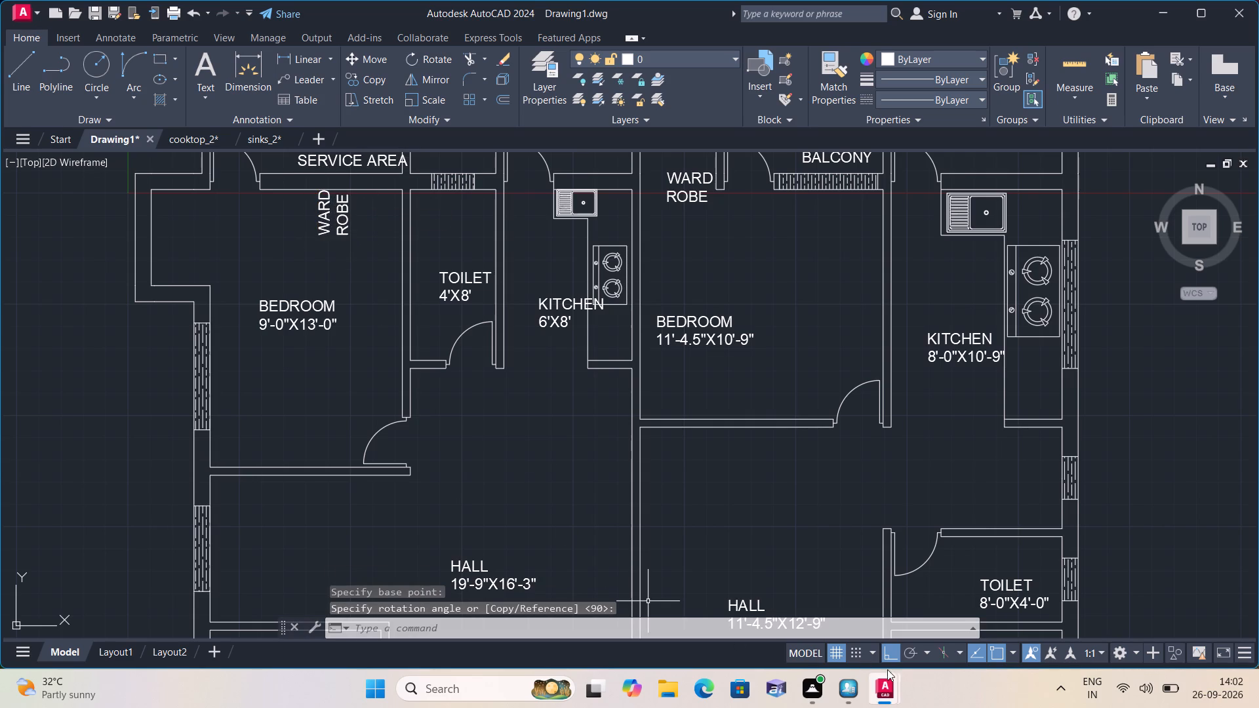
Turn ortho off and move the vertical WARD ROBE label into the wardrobe recess on the bedroom's west side.
click(888, 663)
click(887, 658)
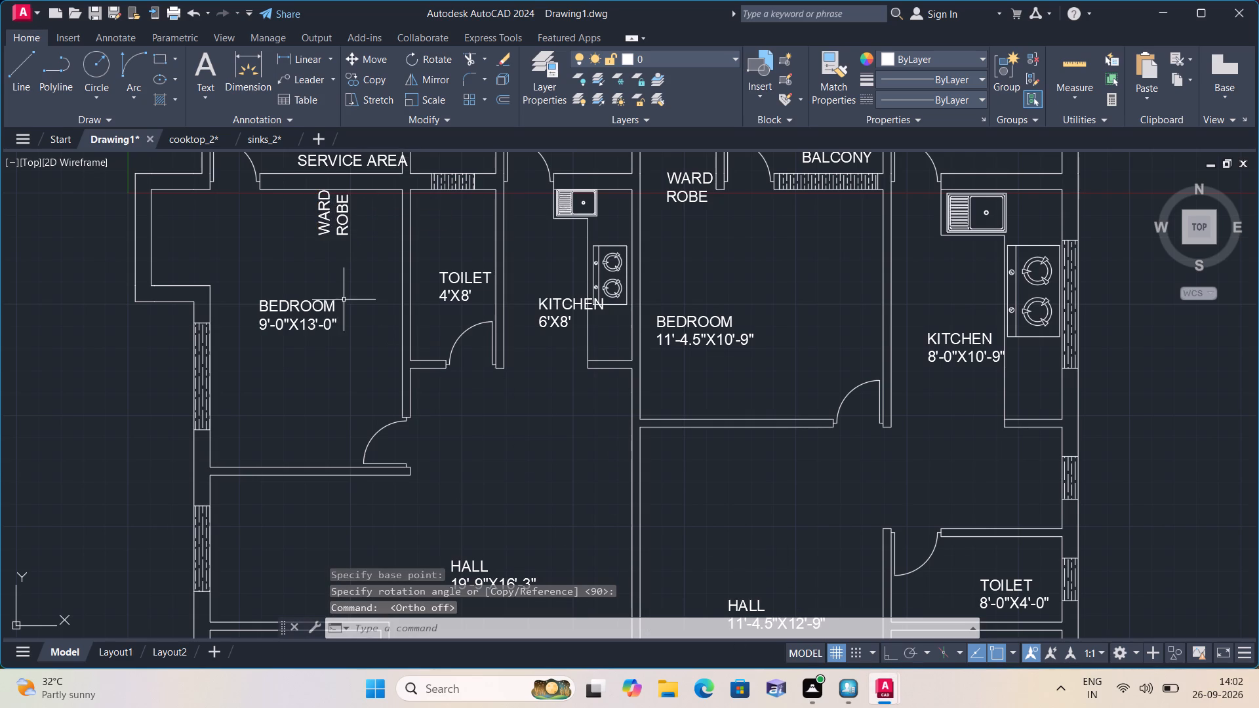
middle_drag(286, 232, 419, 395)
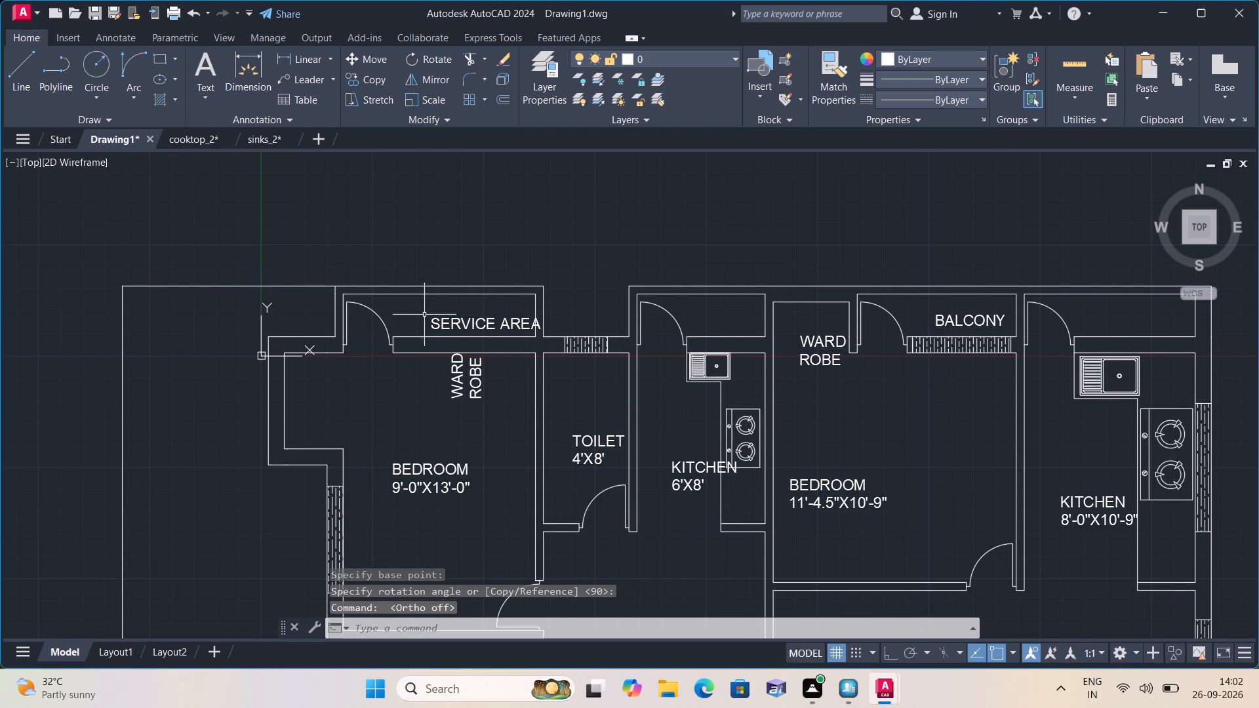
scroll(460, 391, up, 2)
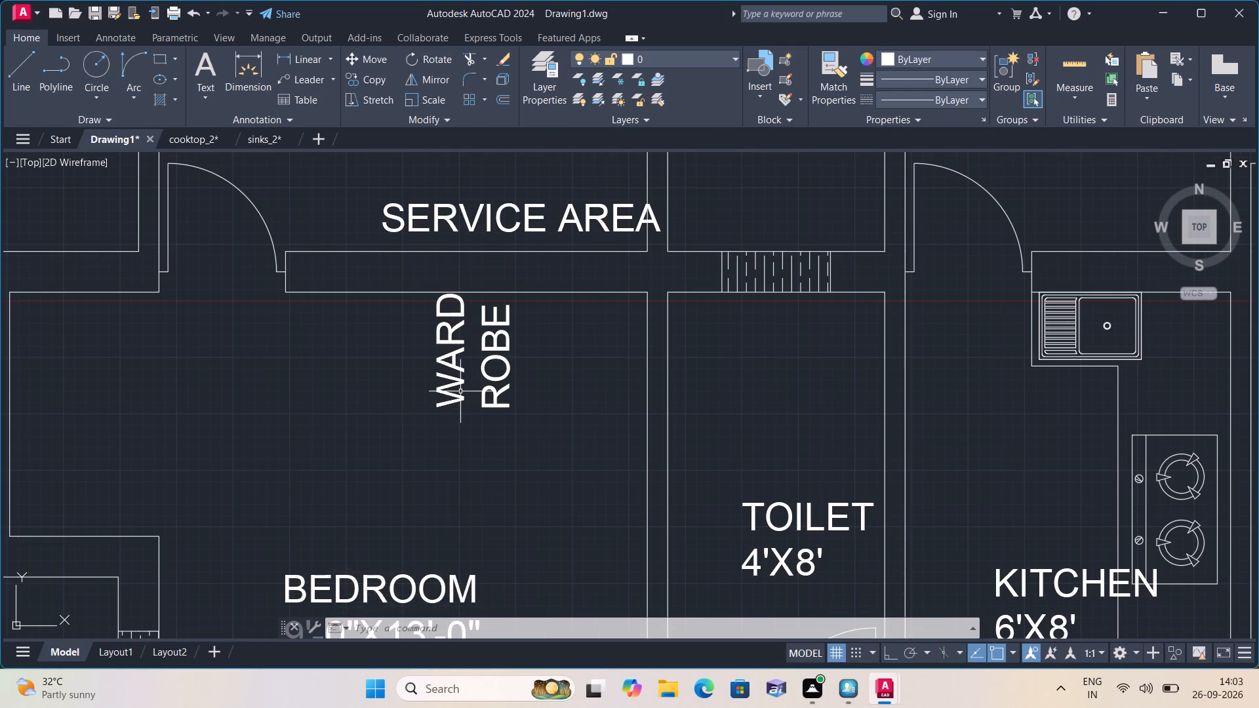
click(470, 377)
click(456, 371)
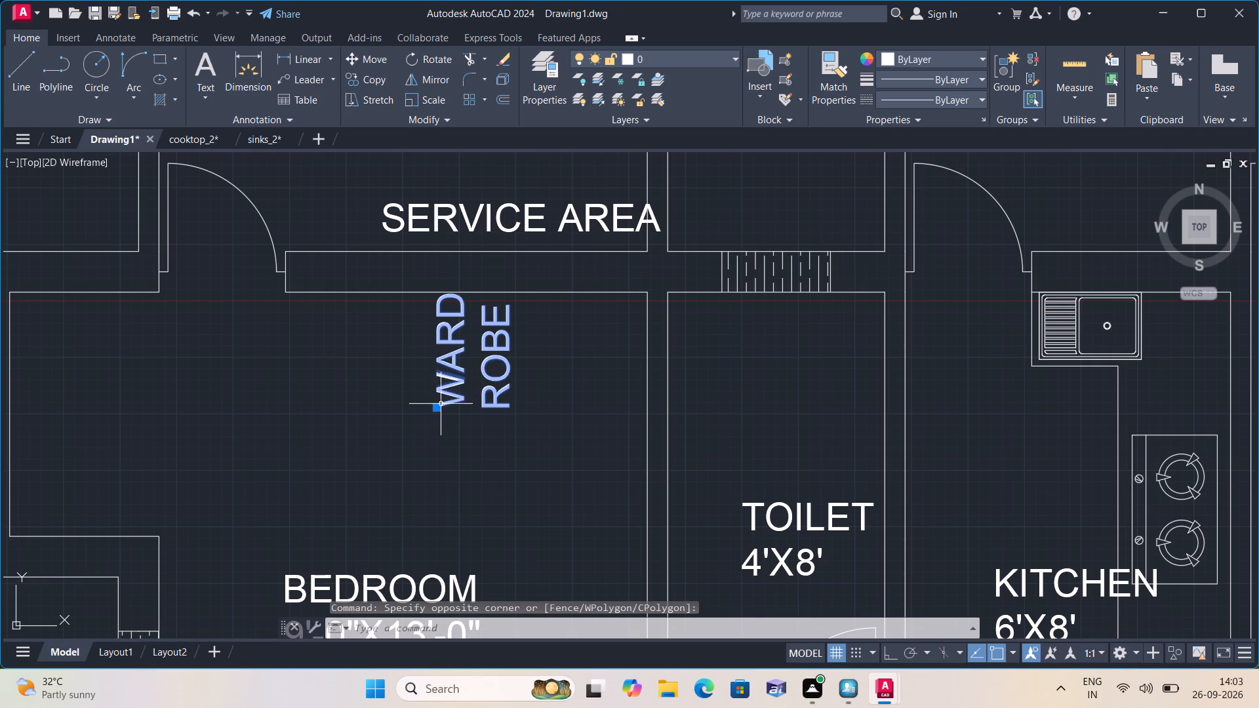
click(434, 408)
middle_drag(311, 392, 385, 335)
scroll(309, 389, down, 1)
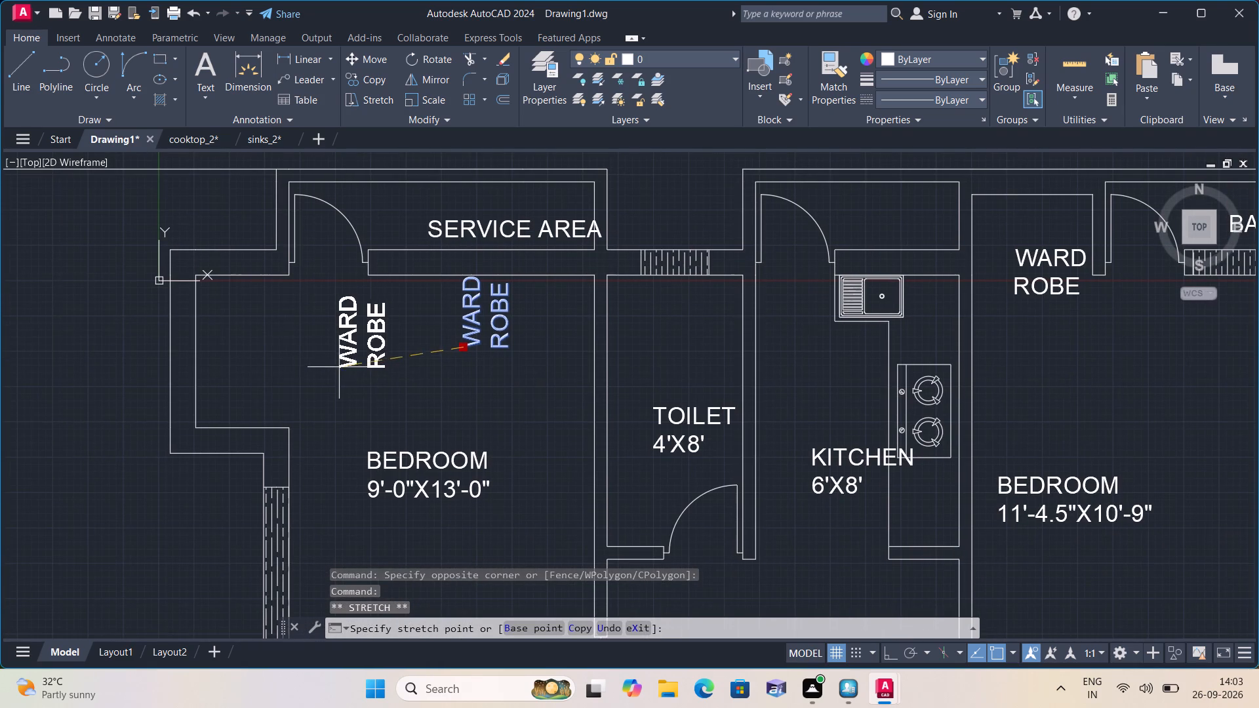
click(226, 378)
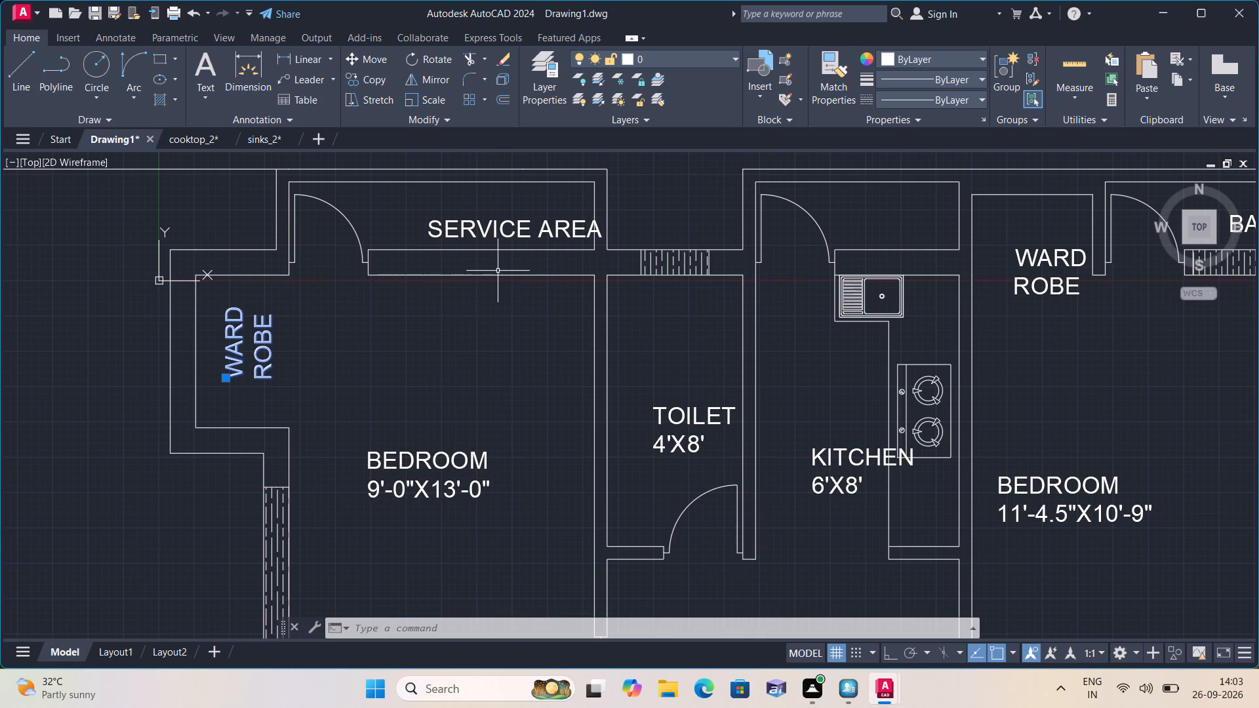
Move the SERVICE AREA label slightly northwest so it sits centred inside the northwest service area.
click(462, 227)
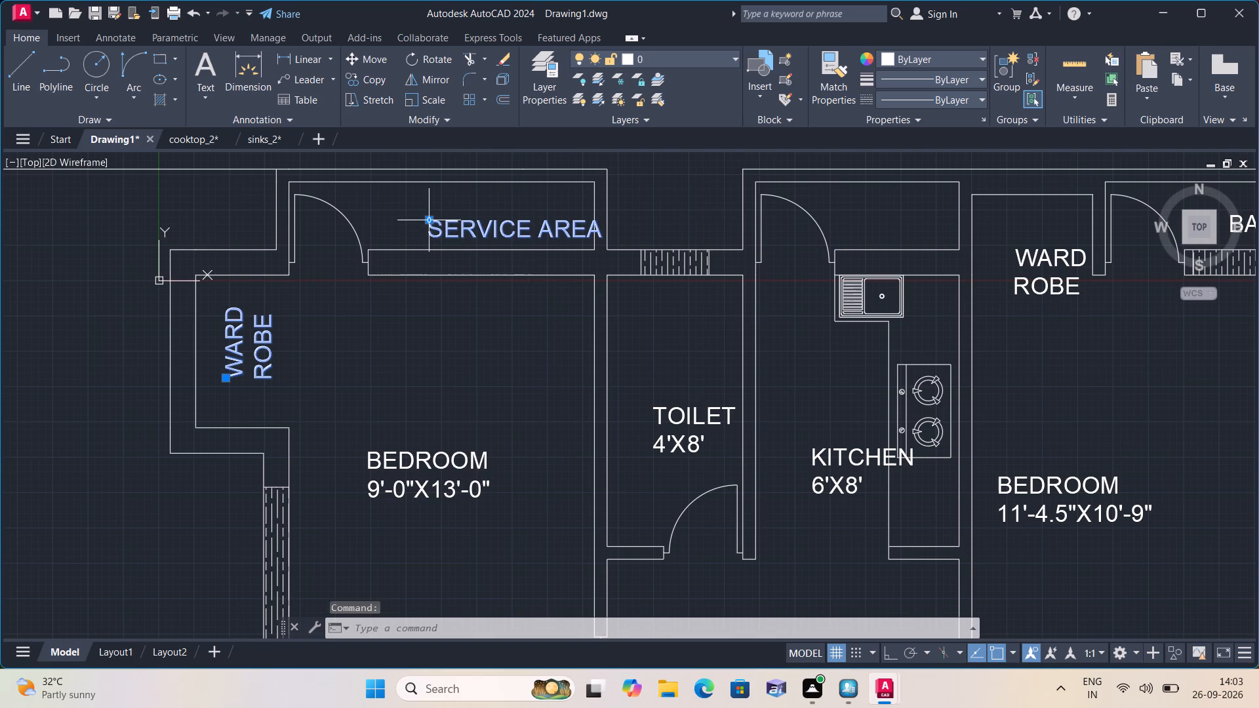
click(429, 220)
click(388, 205)
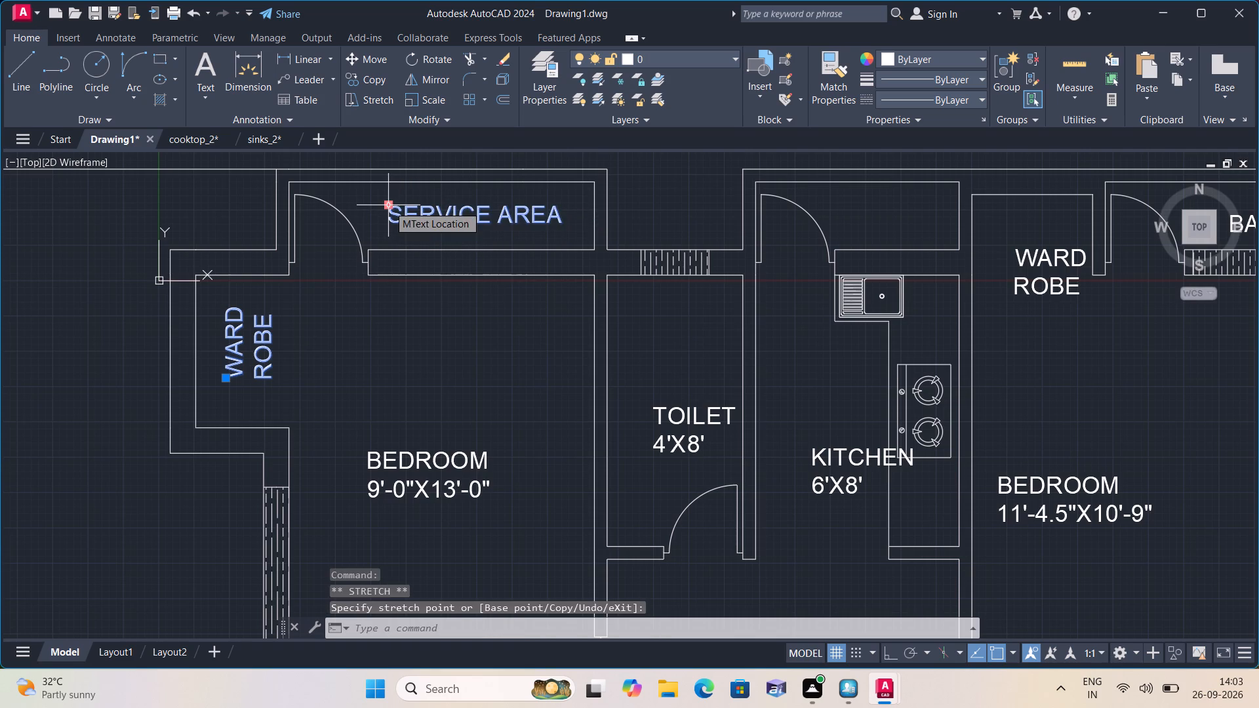
scroll(388, 205, down, 1)
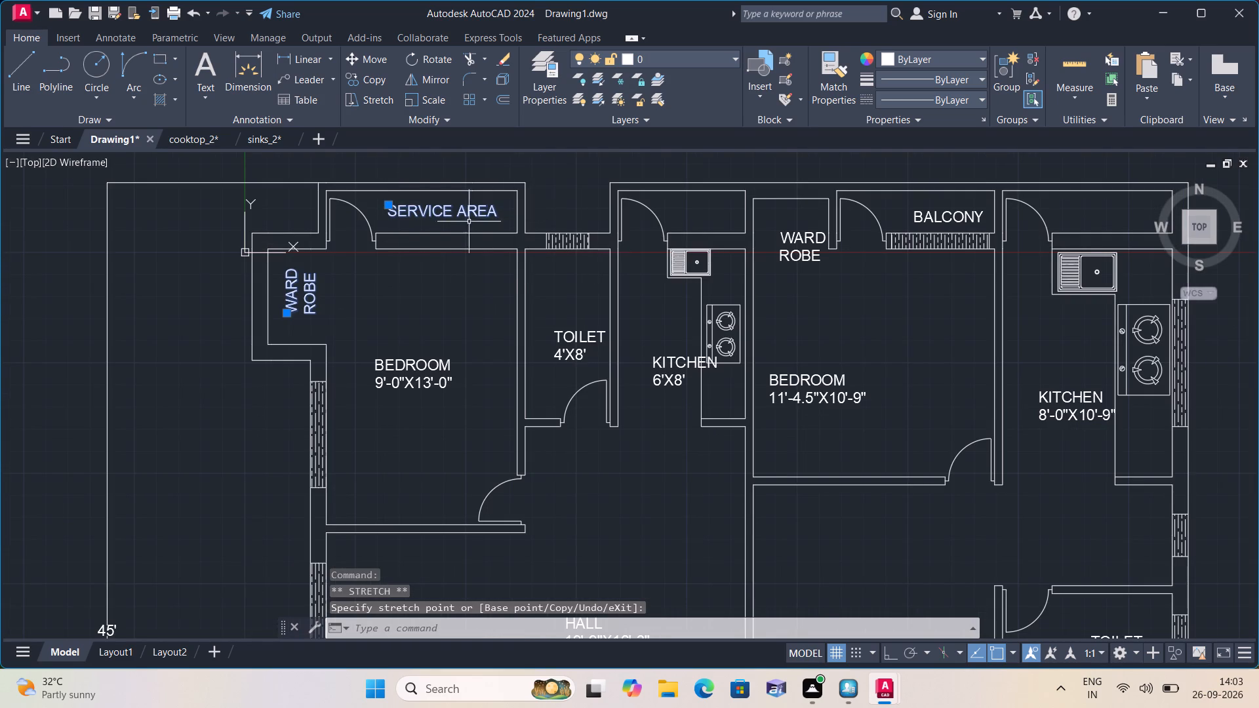
key(Escape)
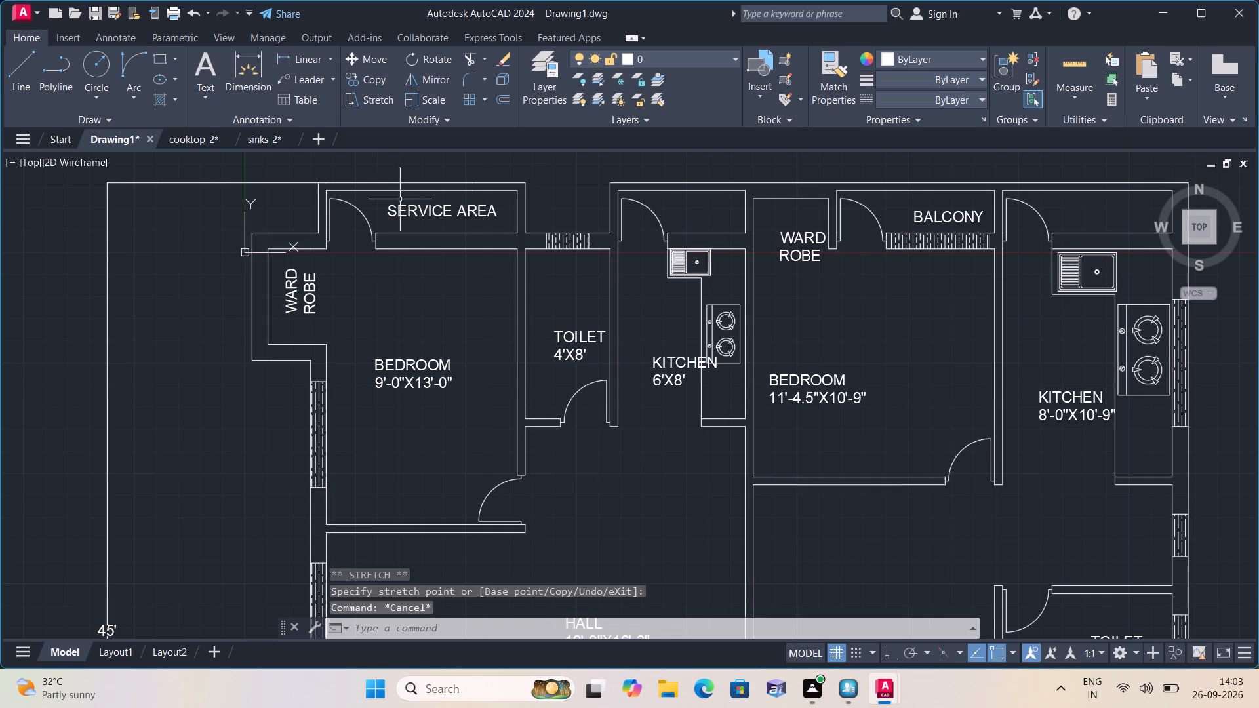
Copy the SERVICE AREA label into the spaces north of the 6'X8' kitchen and the 8'-0"X10'-9" kitchen.
click(434, 208)
click(375, 83)
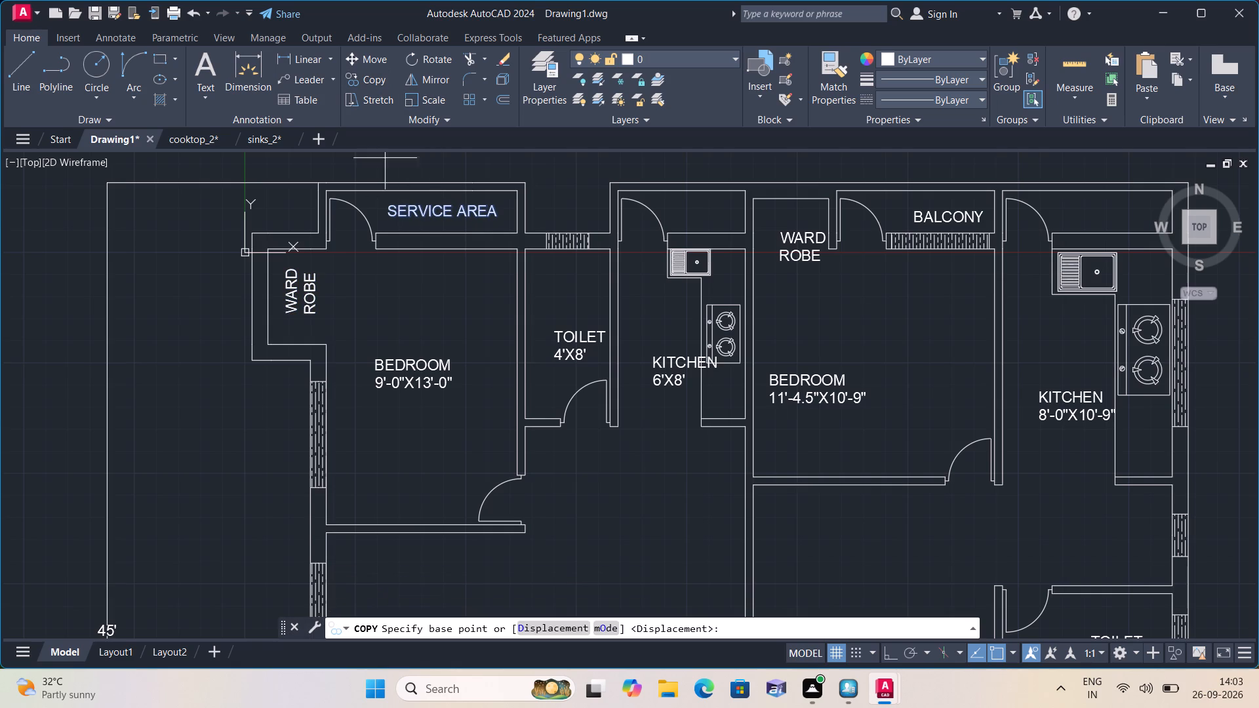
click(406, 208)
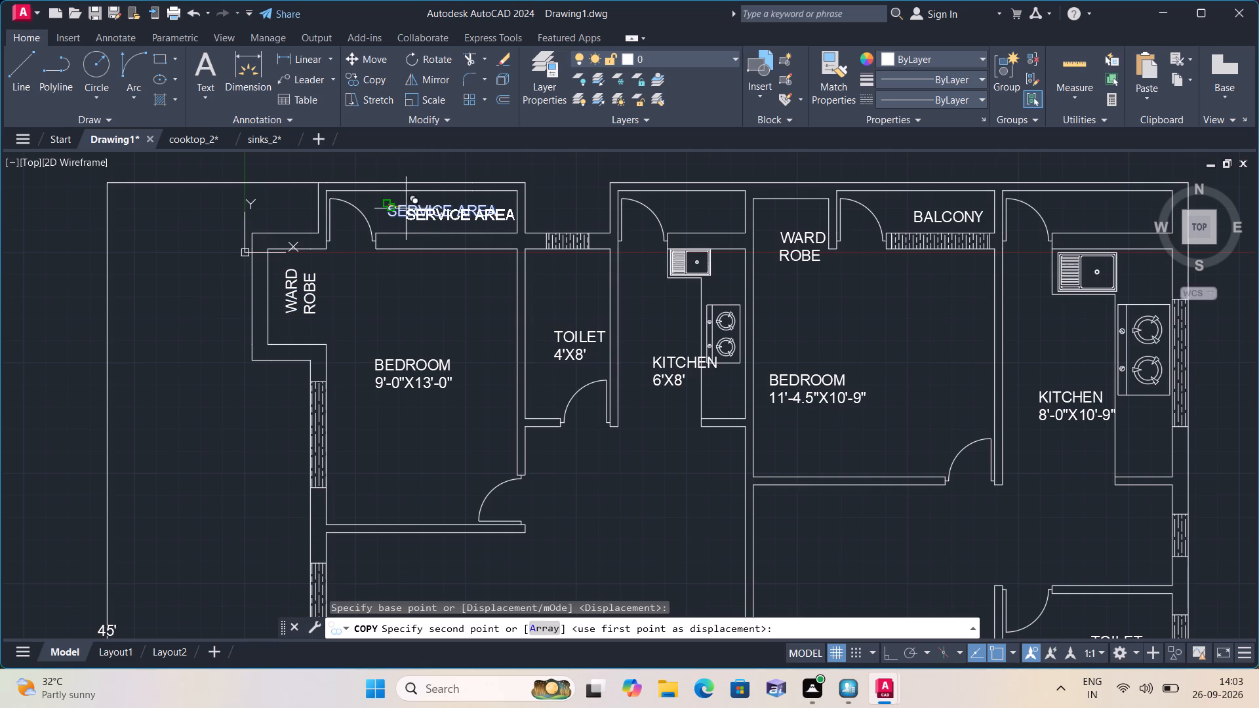
click(626, 206)
middle_drag(747, 218, 593, 220)
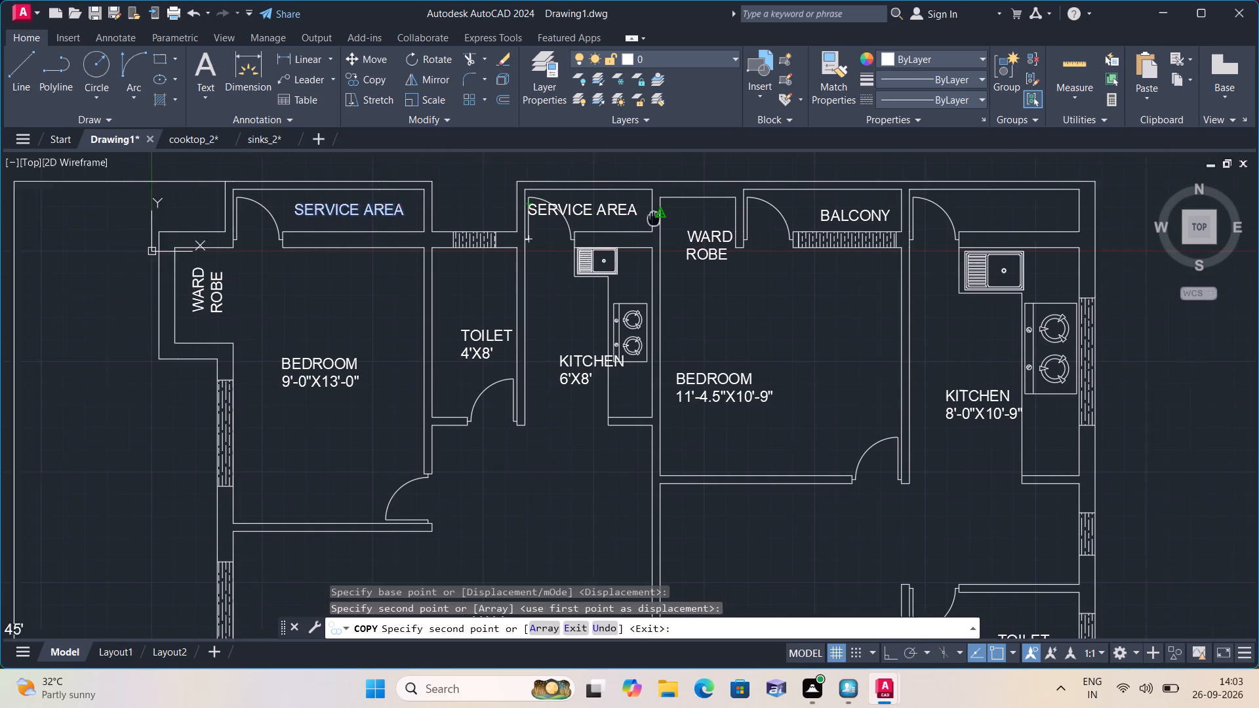
middle_drag(593, 220, 494, 224)
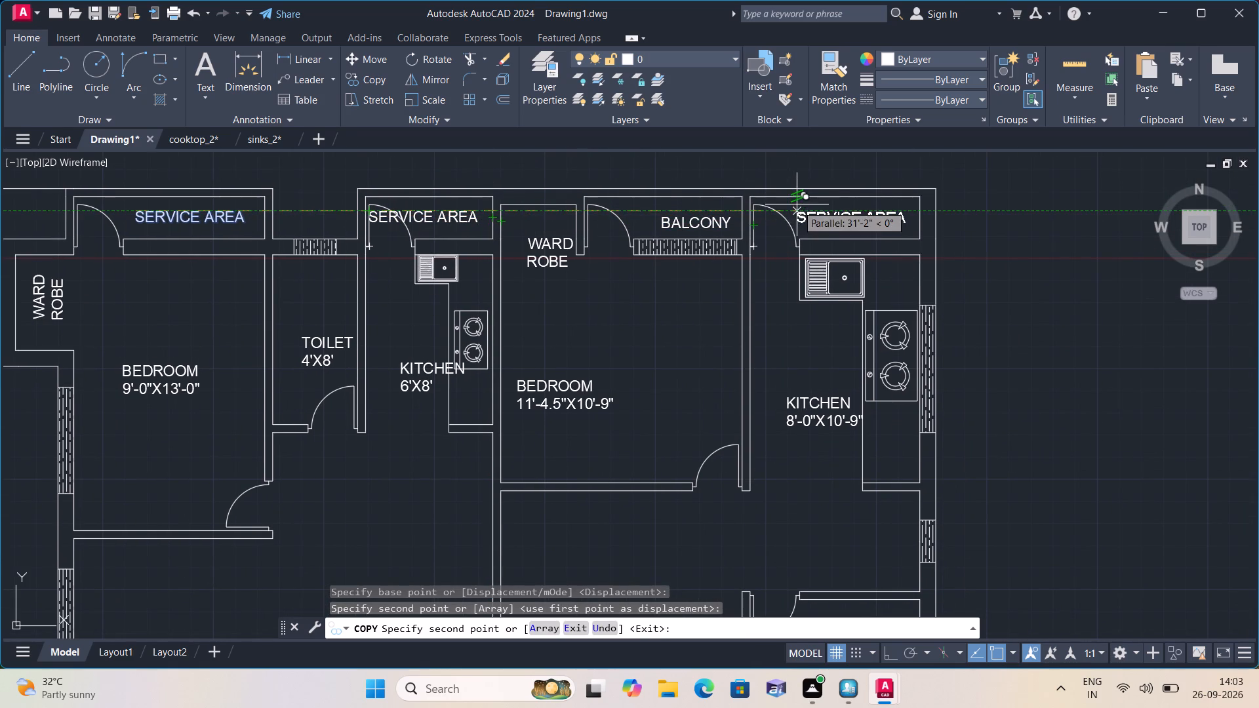
click(797, 205)
key(Escape)
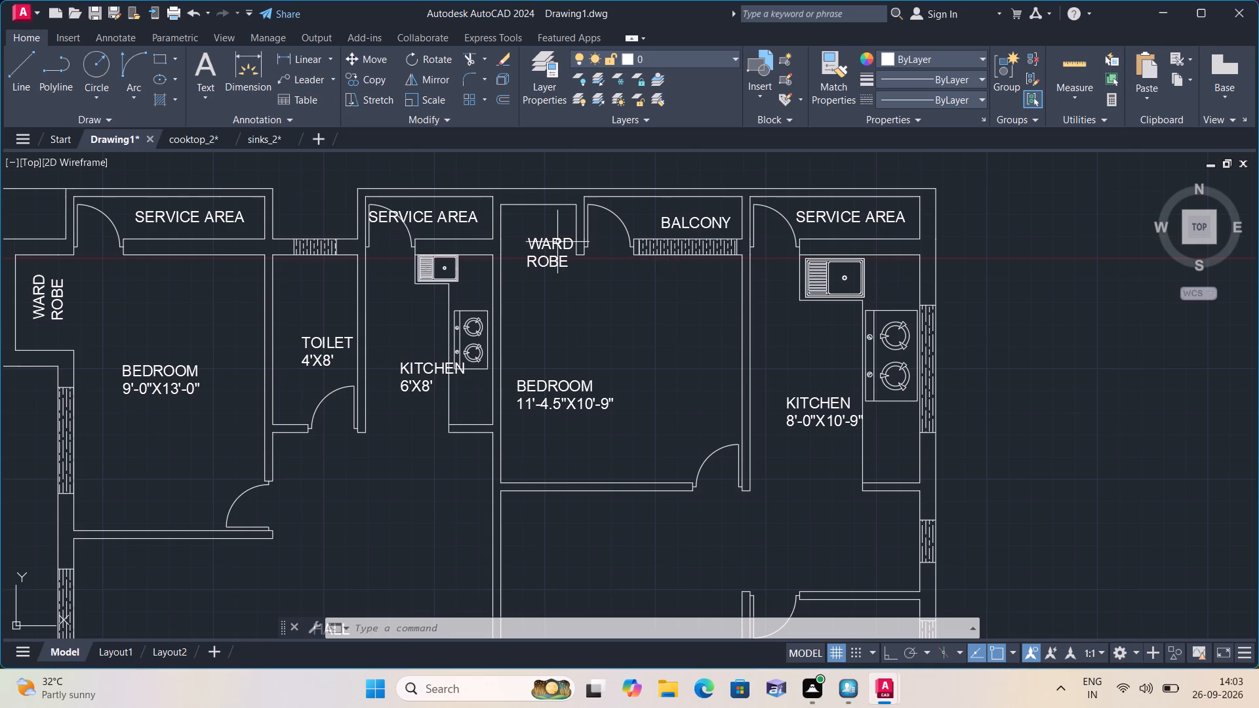
Move the WARD ROBE label of the 11'-4.5"X10'-9" bedroom slightly northwest so it sits inside the wardrobe recess.
click(550, 244)
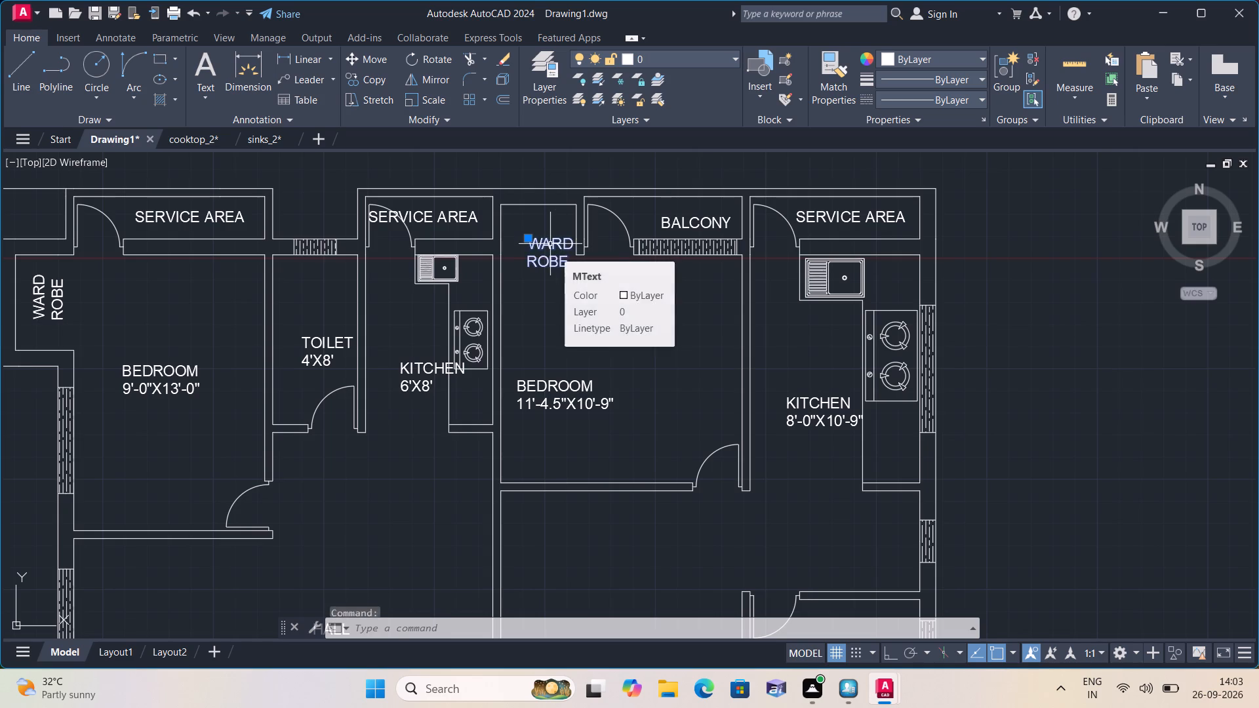
click(525, 239)
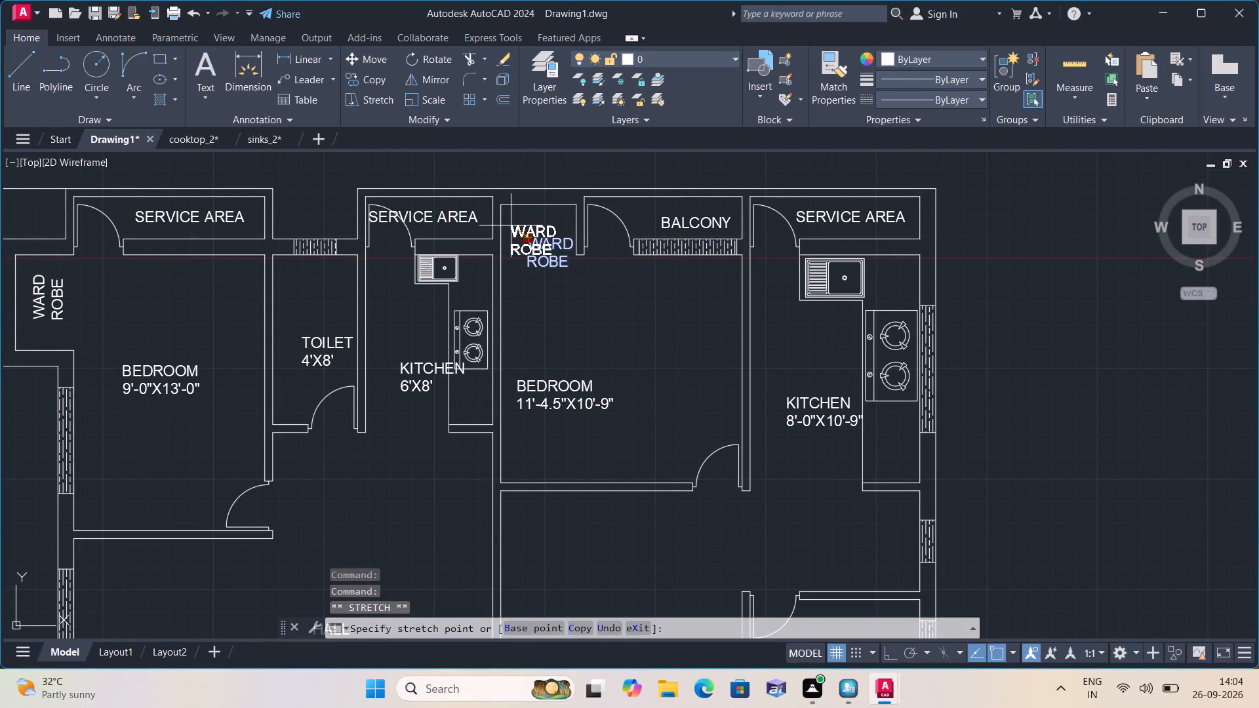
click(513, 220)
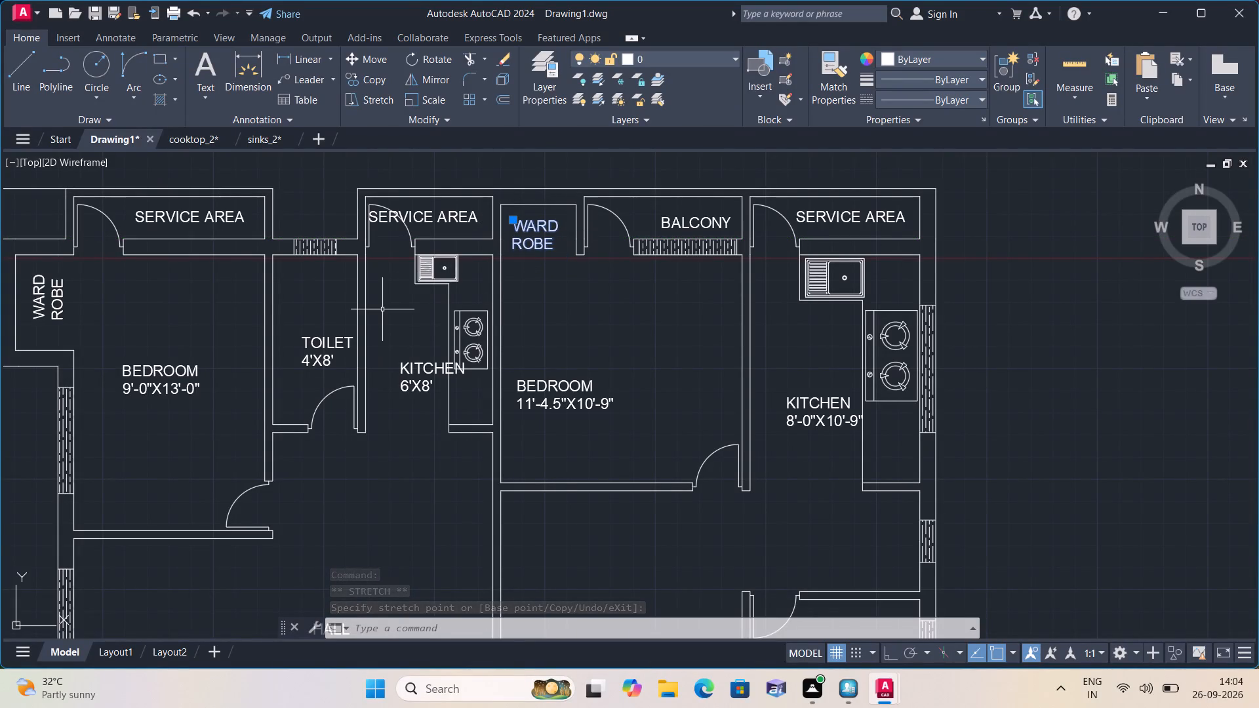
Move the KITCHEN 6'X8' label northwest, clear of the cooktop counter and into the kitchen's open floor area.
scroll(401, 354, up, 1)
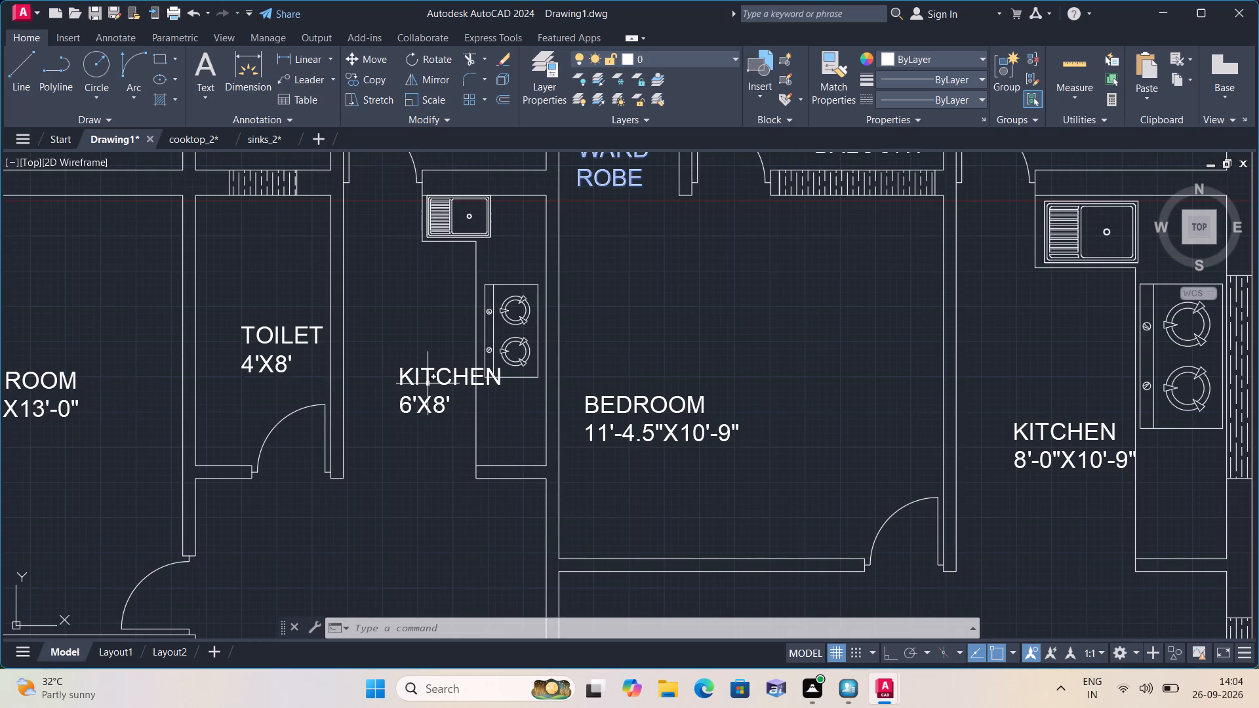
click(426, 385)
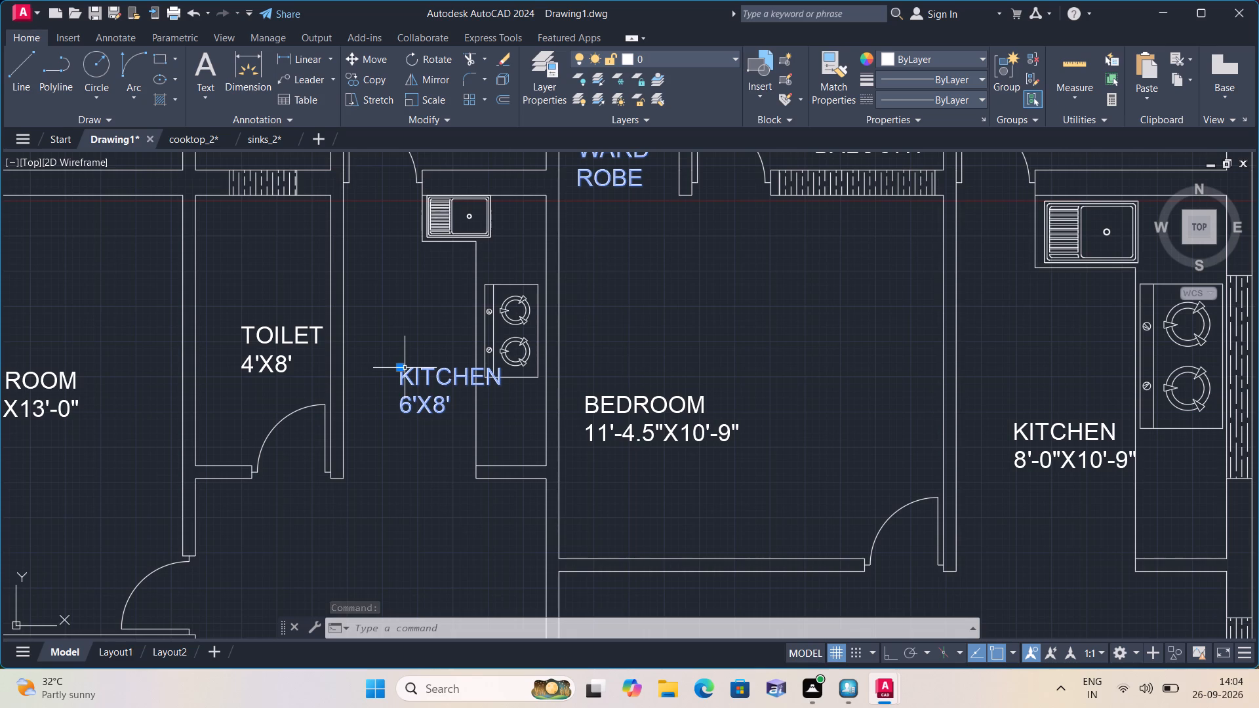
click(405, 368)
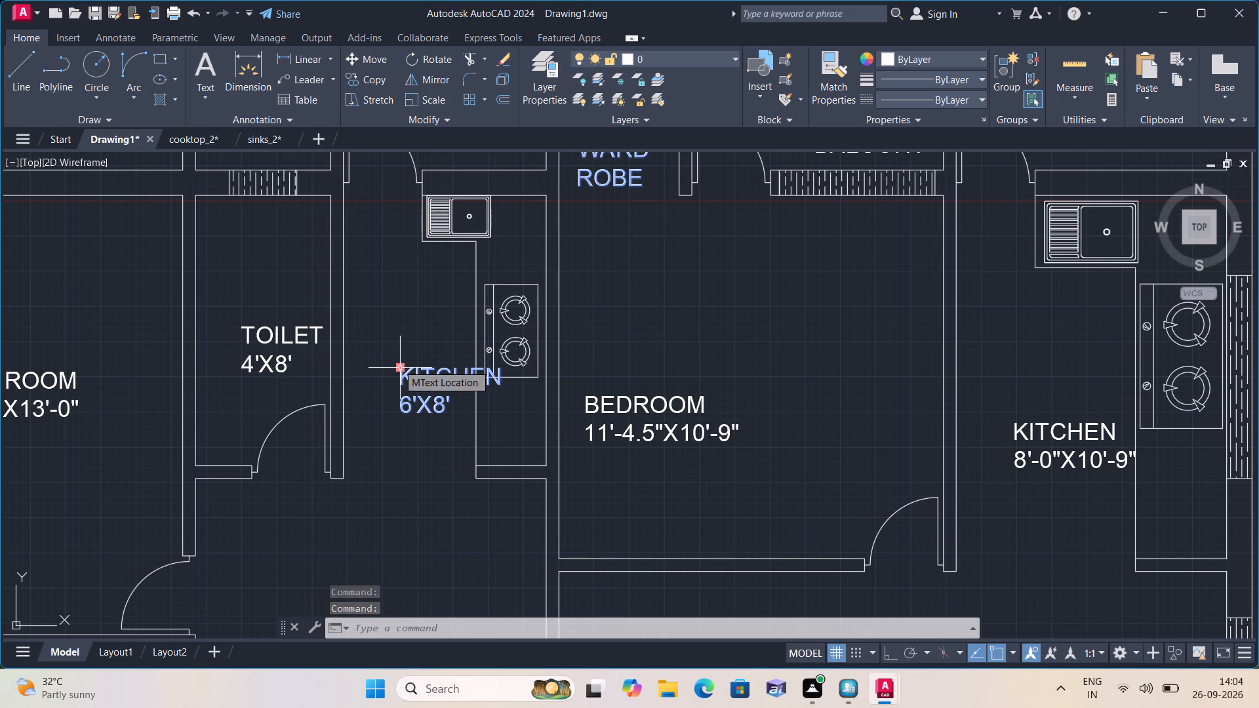
click(397, 364)
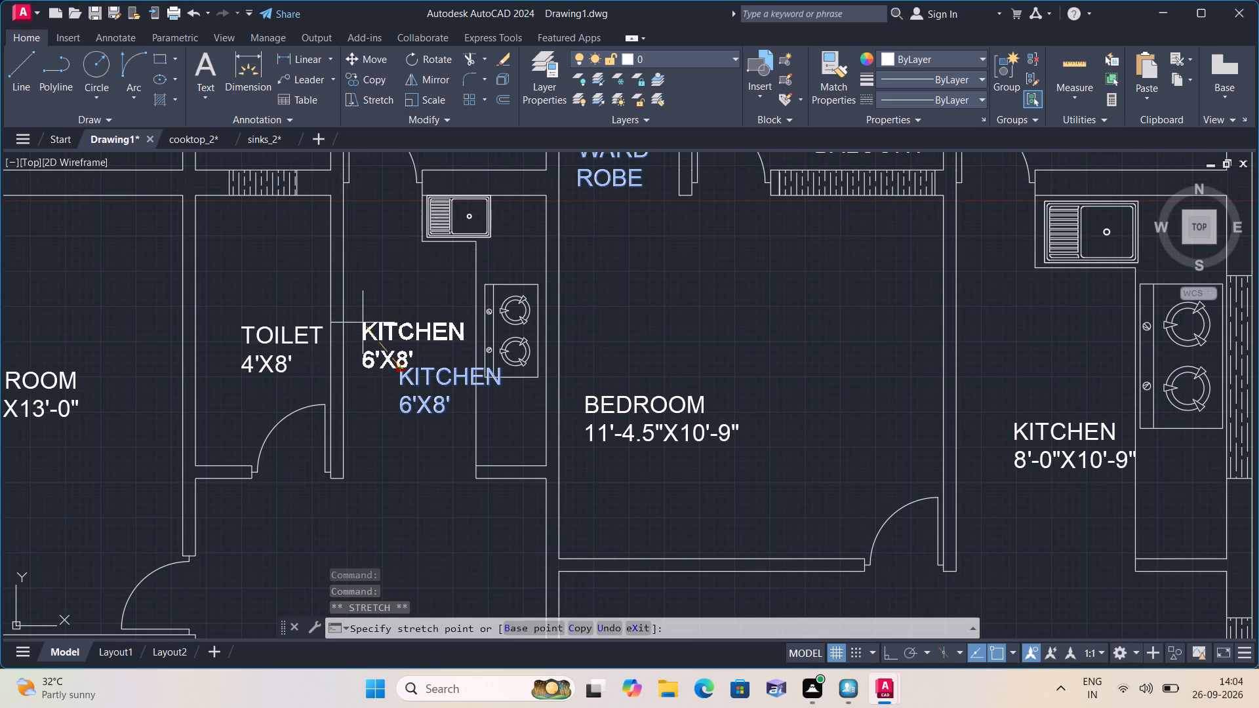
click(363, 321)
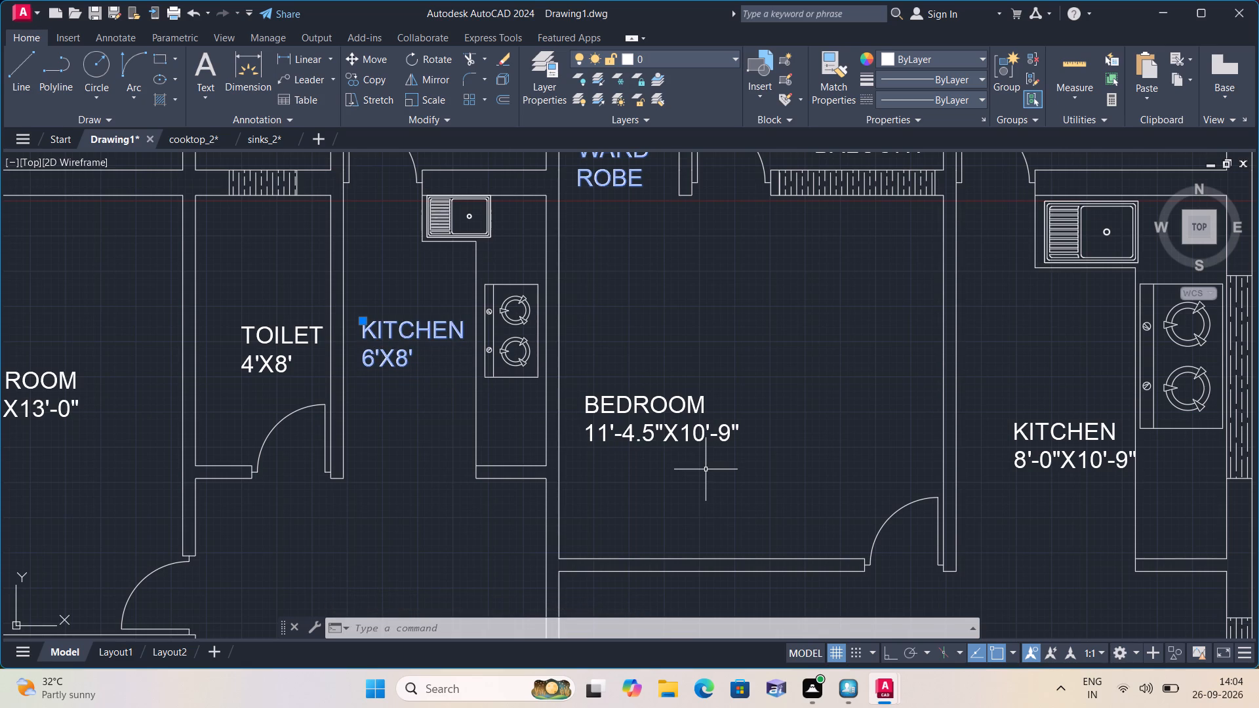
Check the label placement in the 8'-0"X10'-9" kitchen, both halls and the rooms to their south.
middle_drag(704, 469, 692, 427)
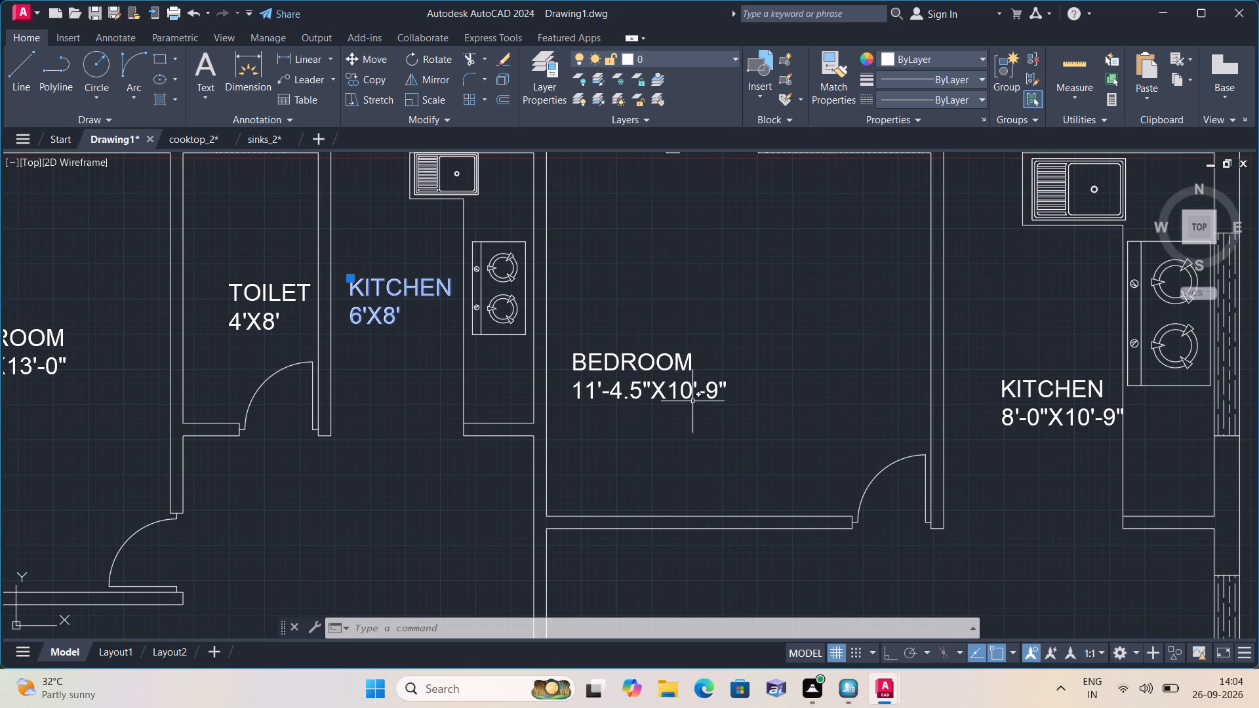
middle_click(1029, 446)
scroll(1029, 446, down, 1)
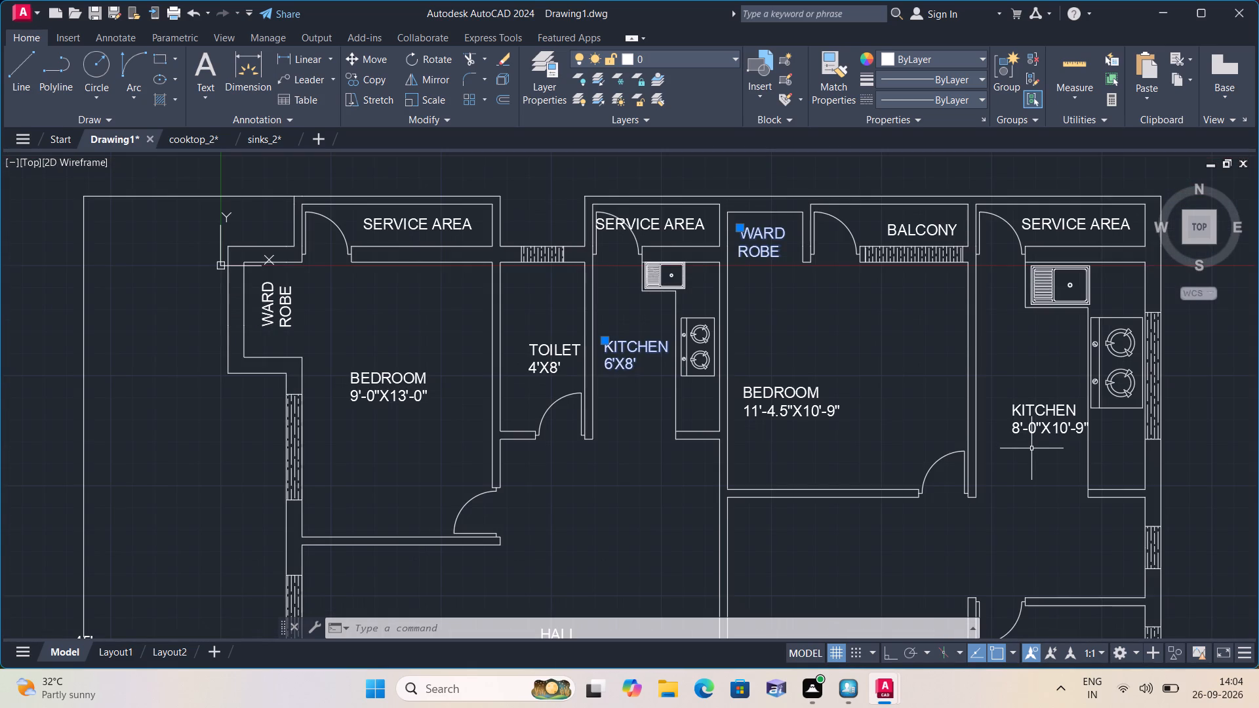
scroll(1033, 459, up, 1)
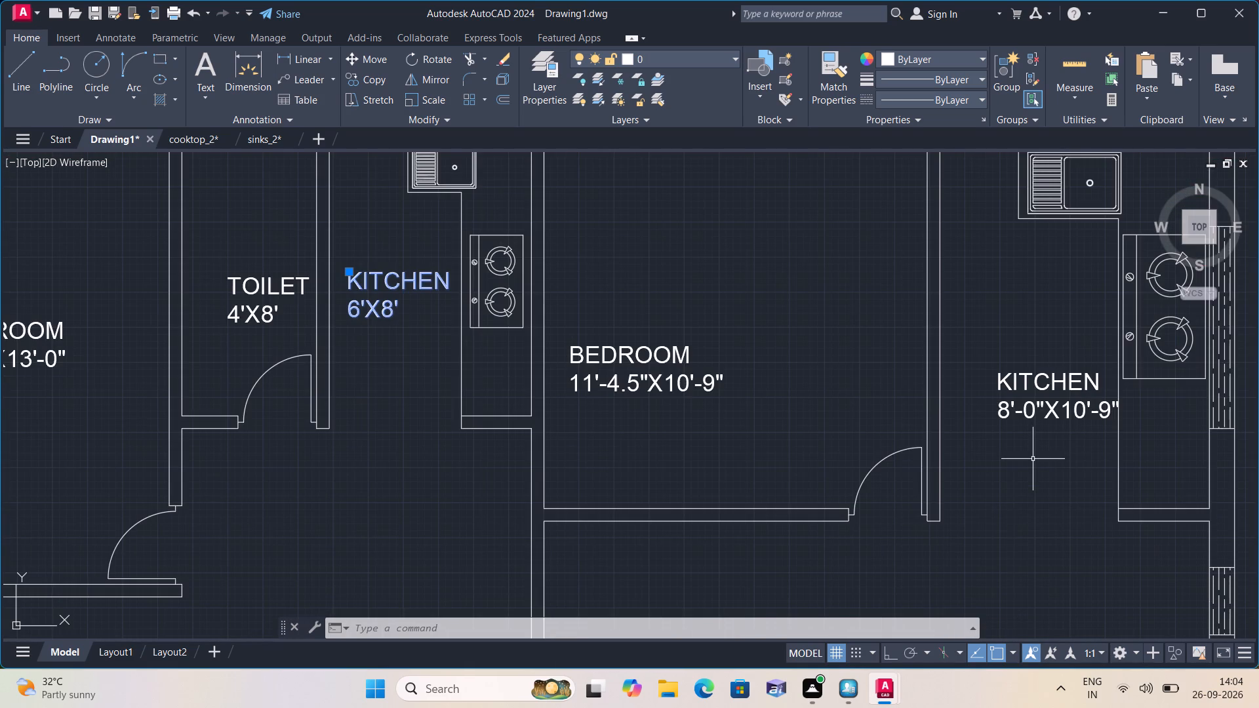
middle_drag(1033, 459, 997, 387)
scroll(997, 406, down, 2)
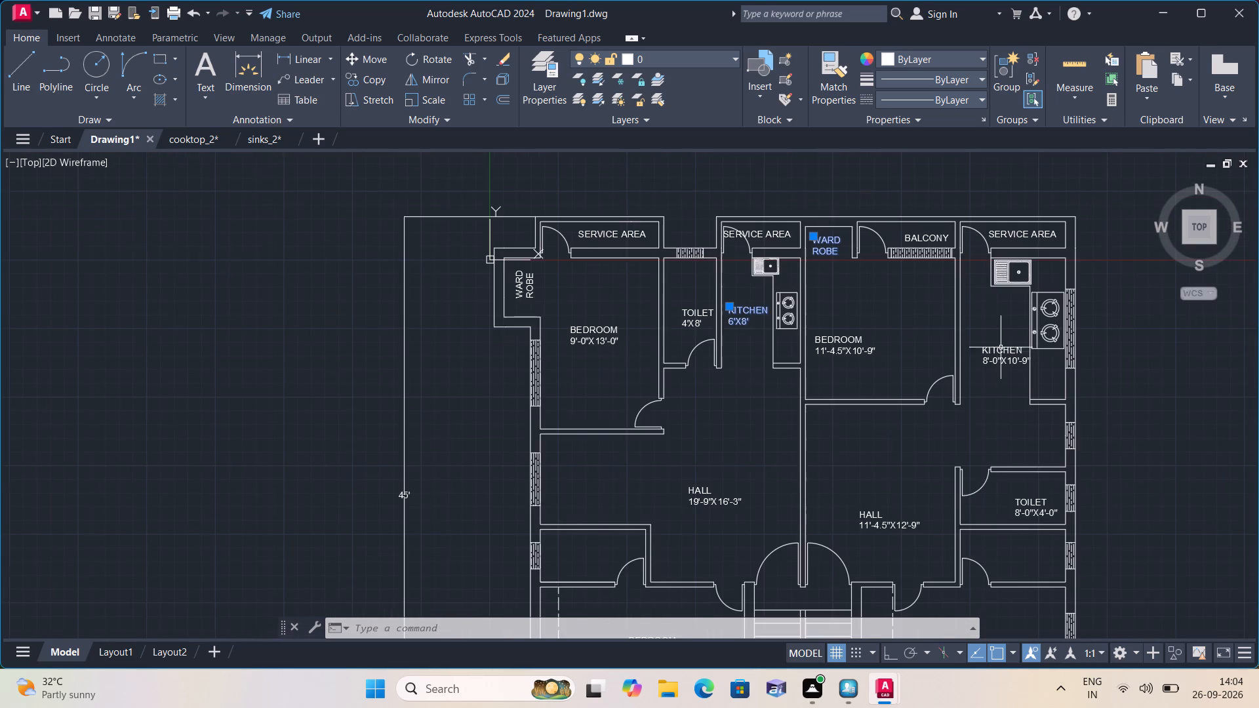
scroll(1038, 545, up, 1)
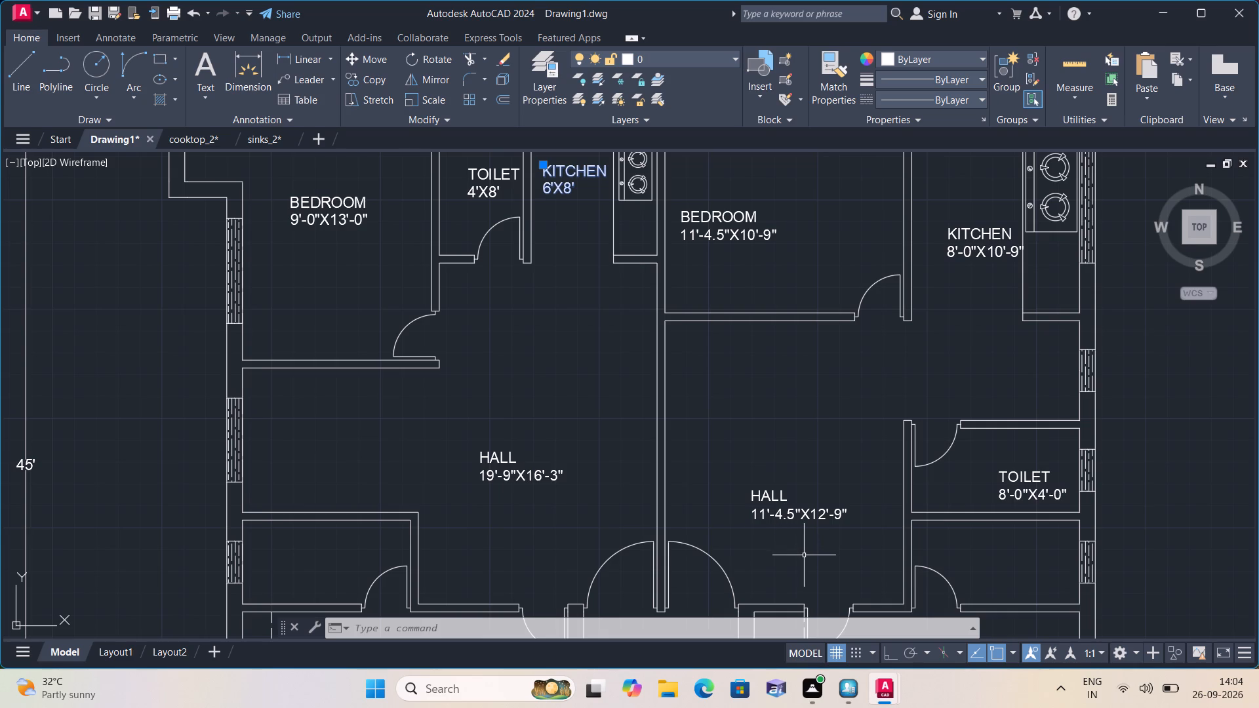
middle_drag(804, 555, 803, 536)
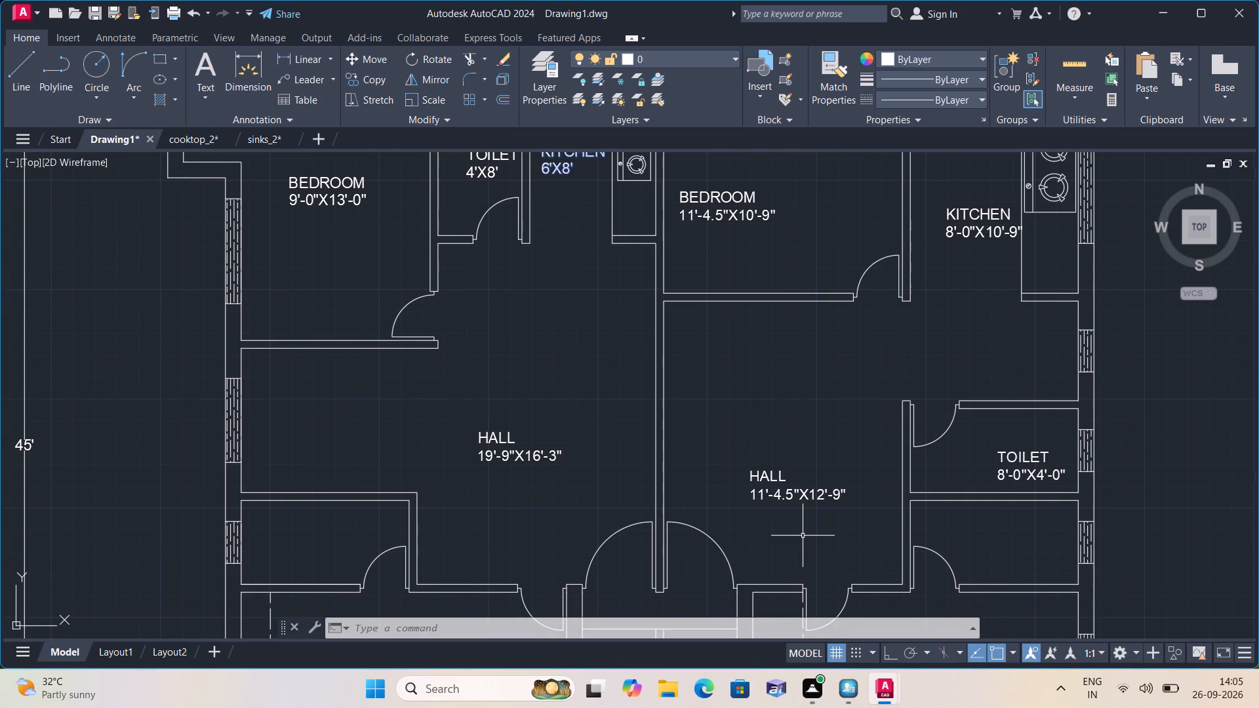
middle_drag(803, 536, 795, 474)
middle_drag(785, 501, 791, 427)
scroll(778, 450, down, 1)
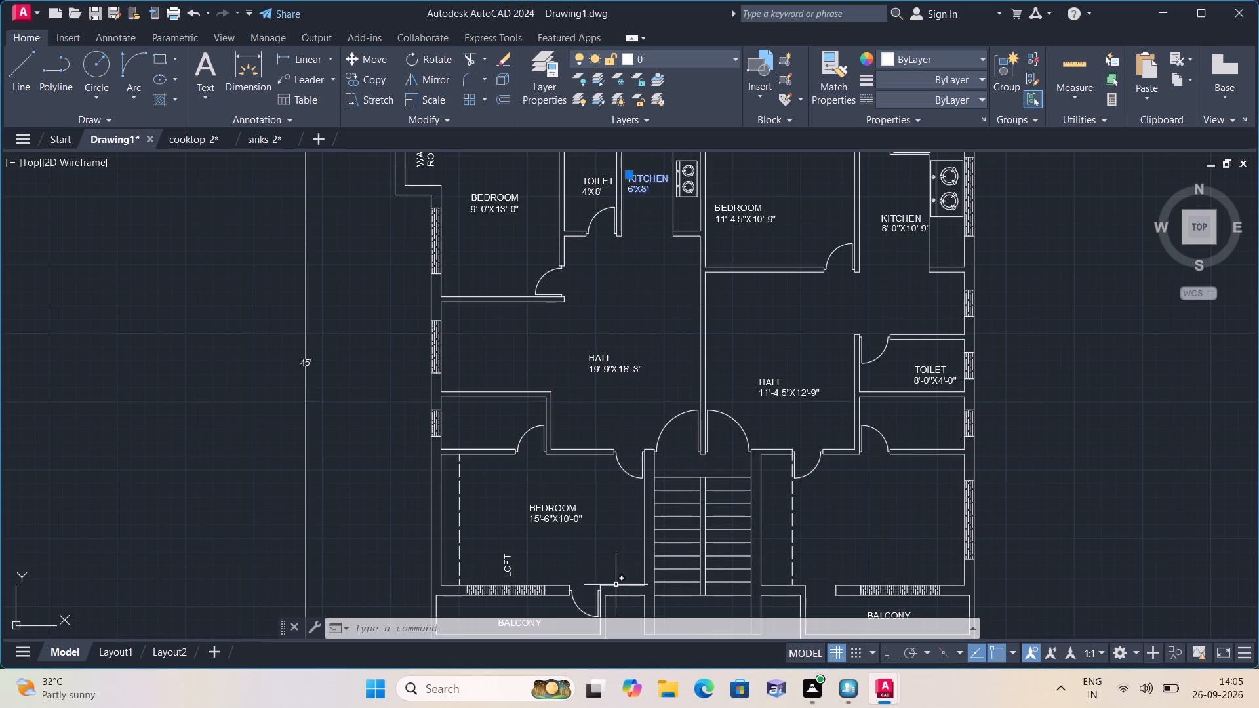
Move the vertical LOFT label into the strip between the west wall and the dashed line of the 15'-6"X10'-0" bedroom.
scroll(523, 559, up, 2)
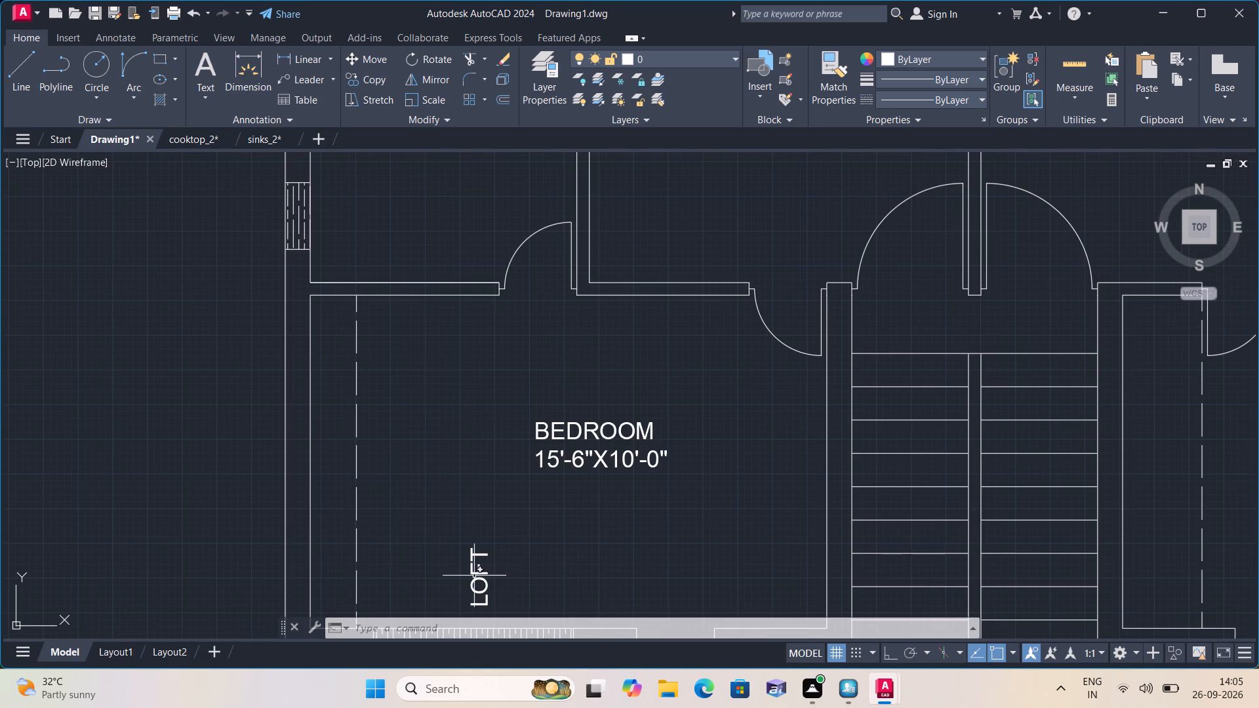
click(471, 581)
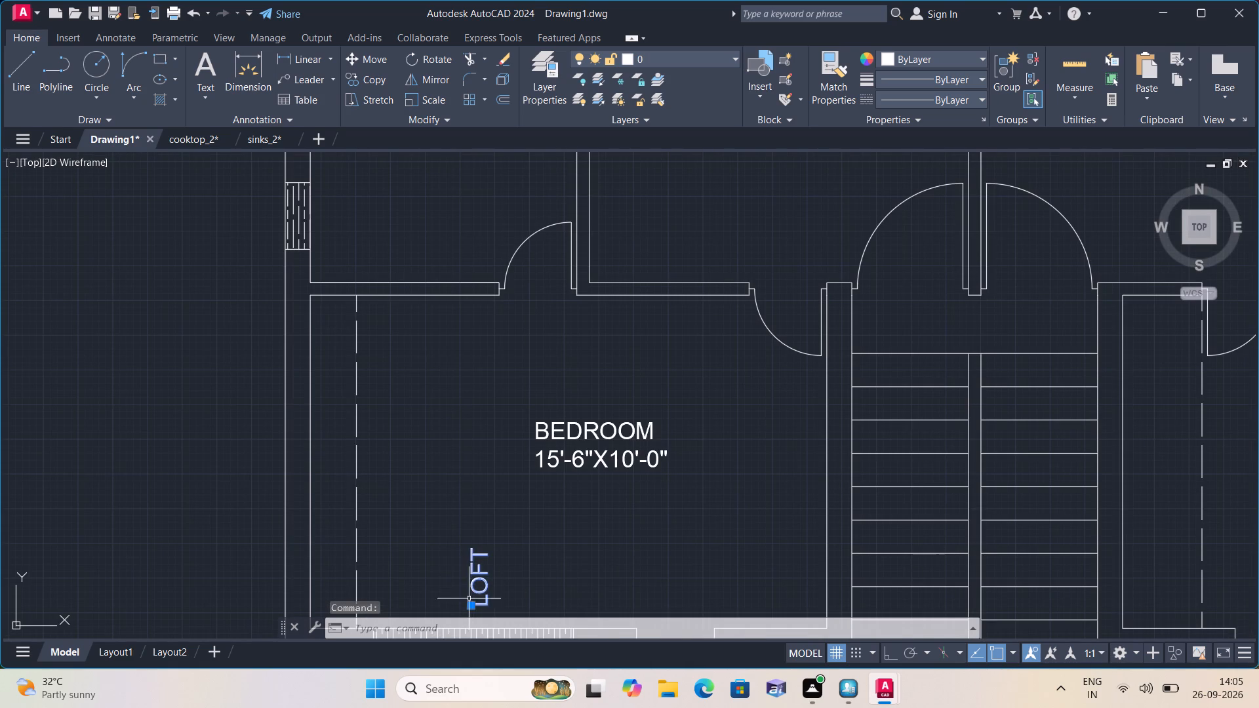
click(473, 608)
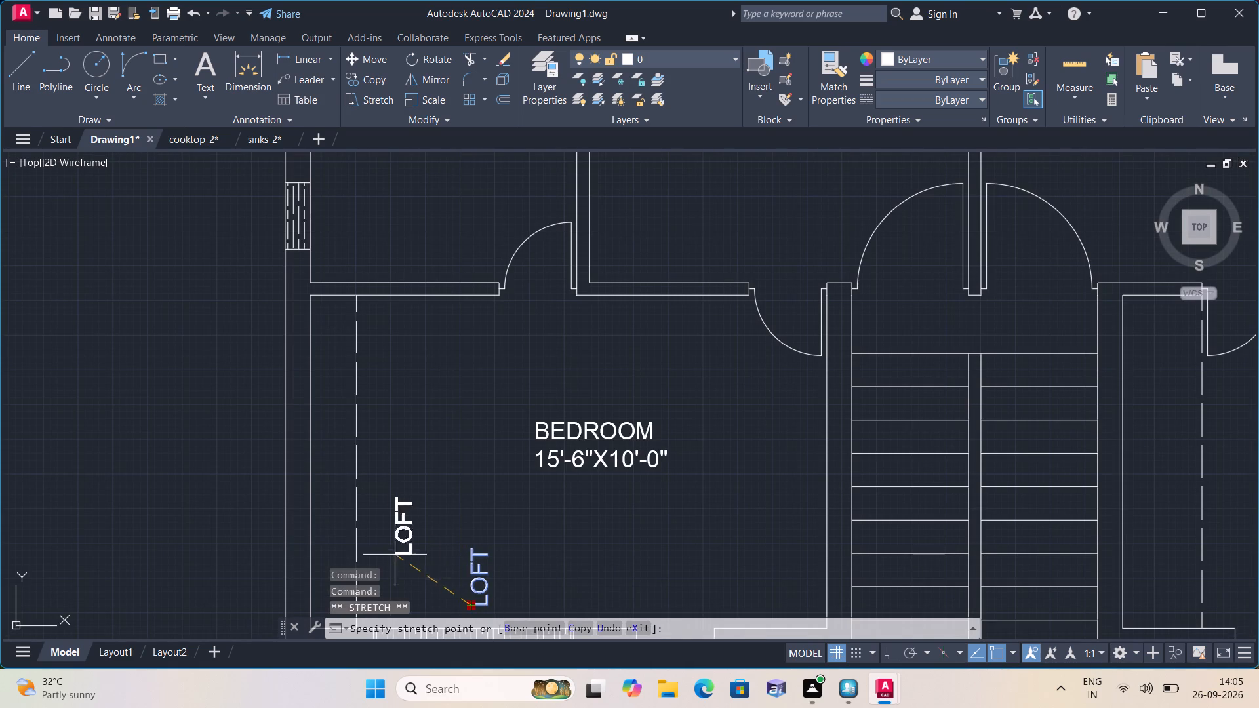
click(330, 523)
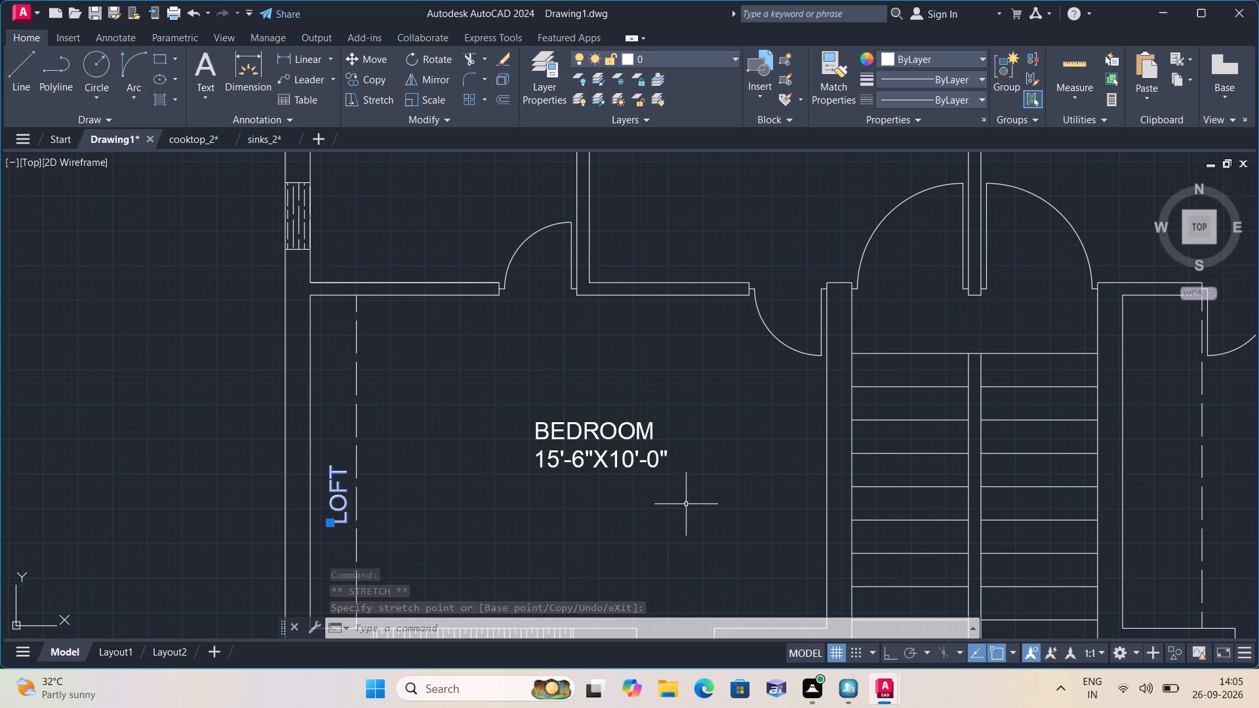
key(Escape)
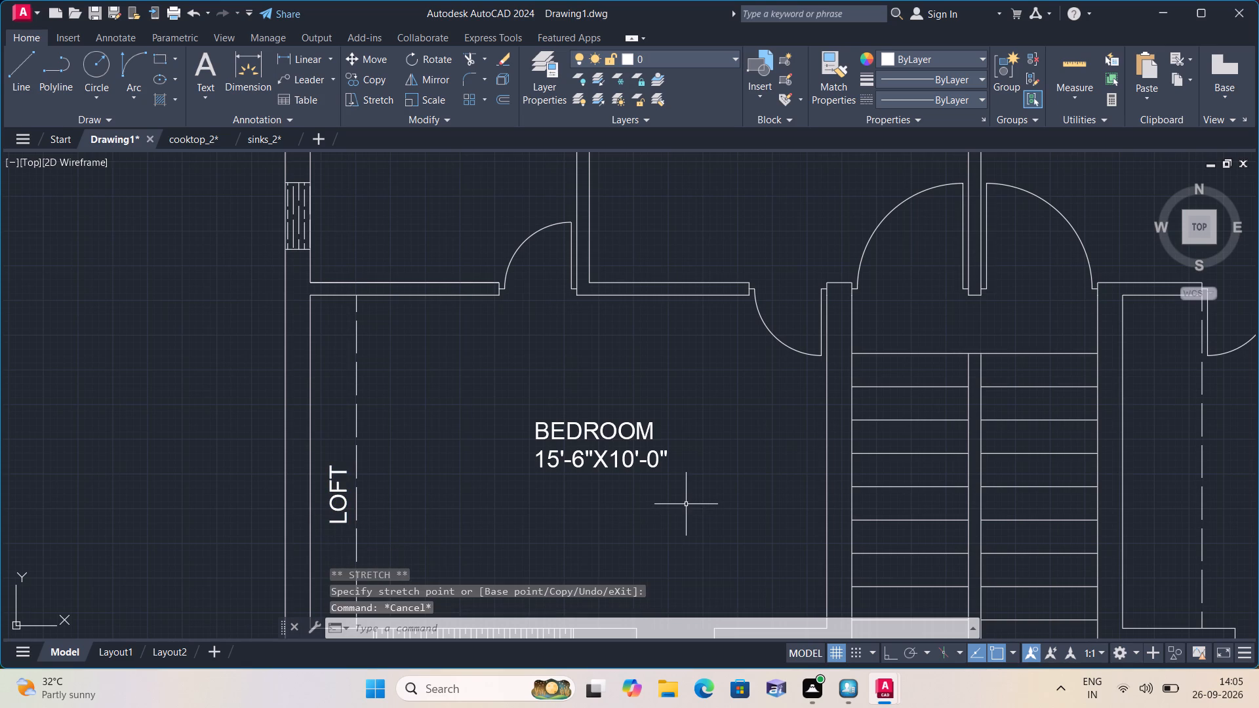
Copy the BEDROOM 15'-6"X10'-0" label into the east unit's southern bedroom, on the other side of the staircase.
click(616, 414)
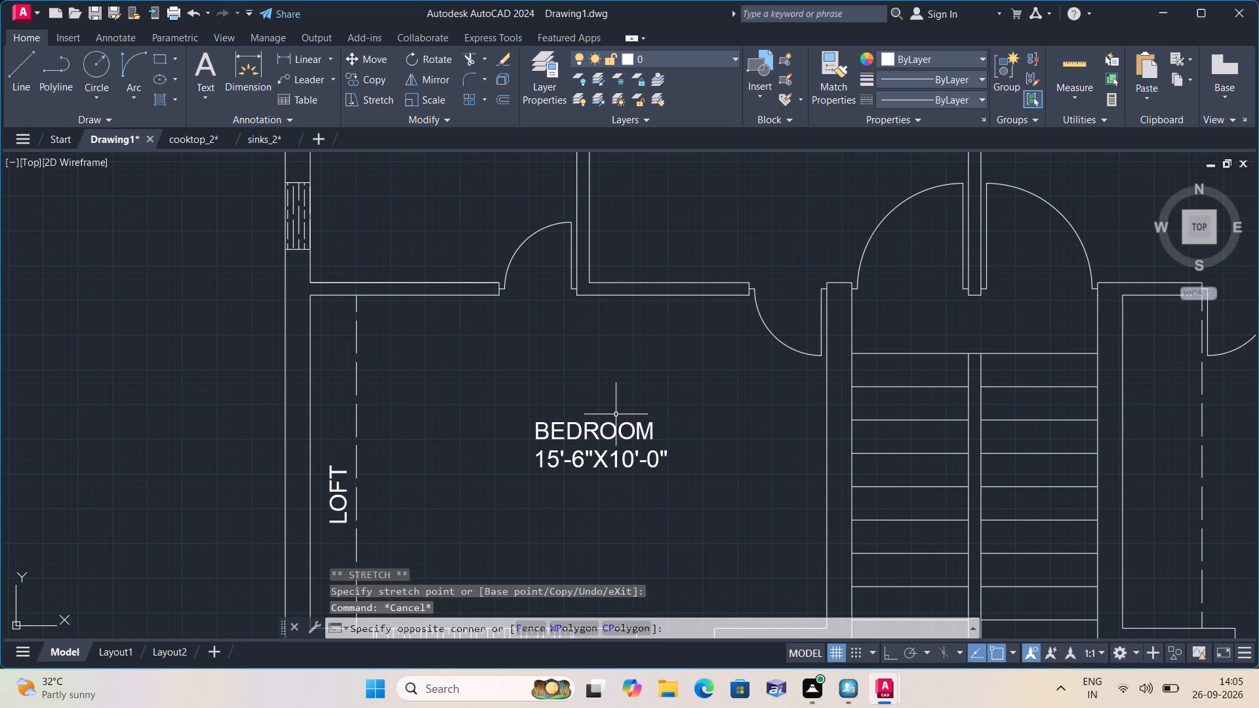
click(582, 435)
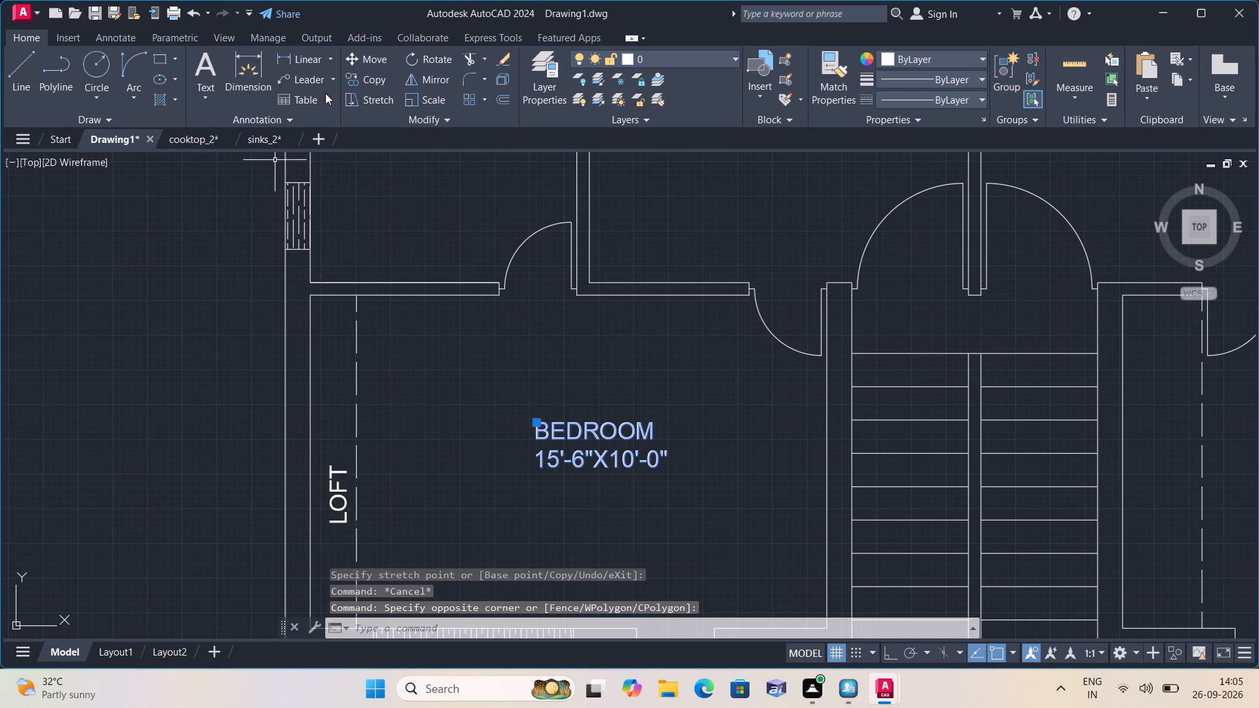
click(369, 77)
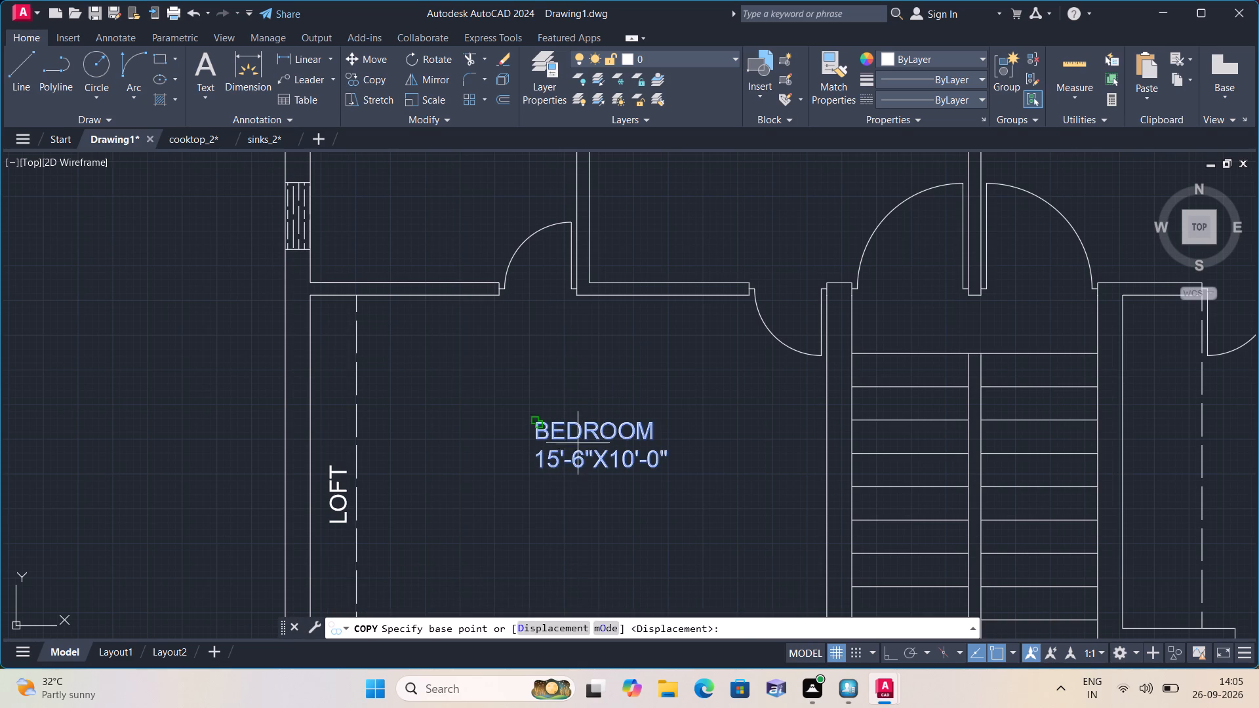
click(574, 437)
scroll(558, 428, down, 2)
middle_drag(557, 428, 505, 373)
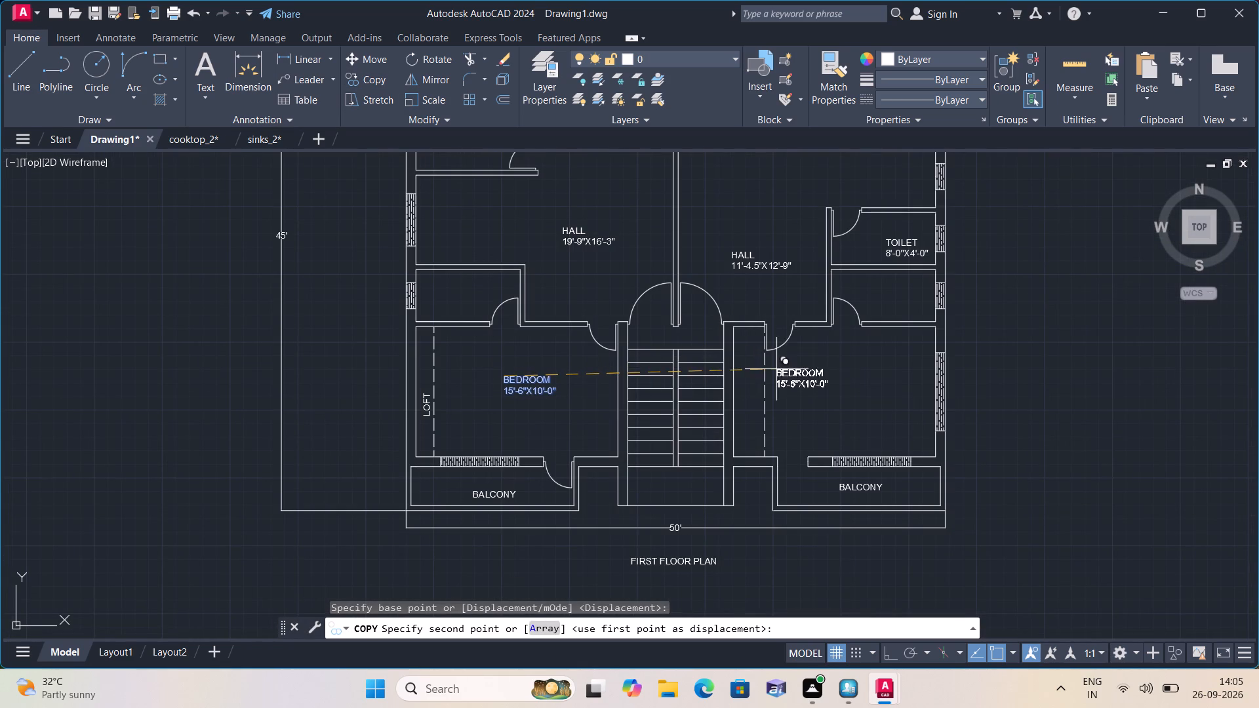
click(829, 370)
key(Escape)
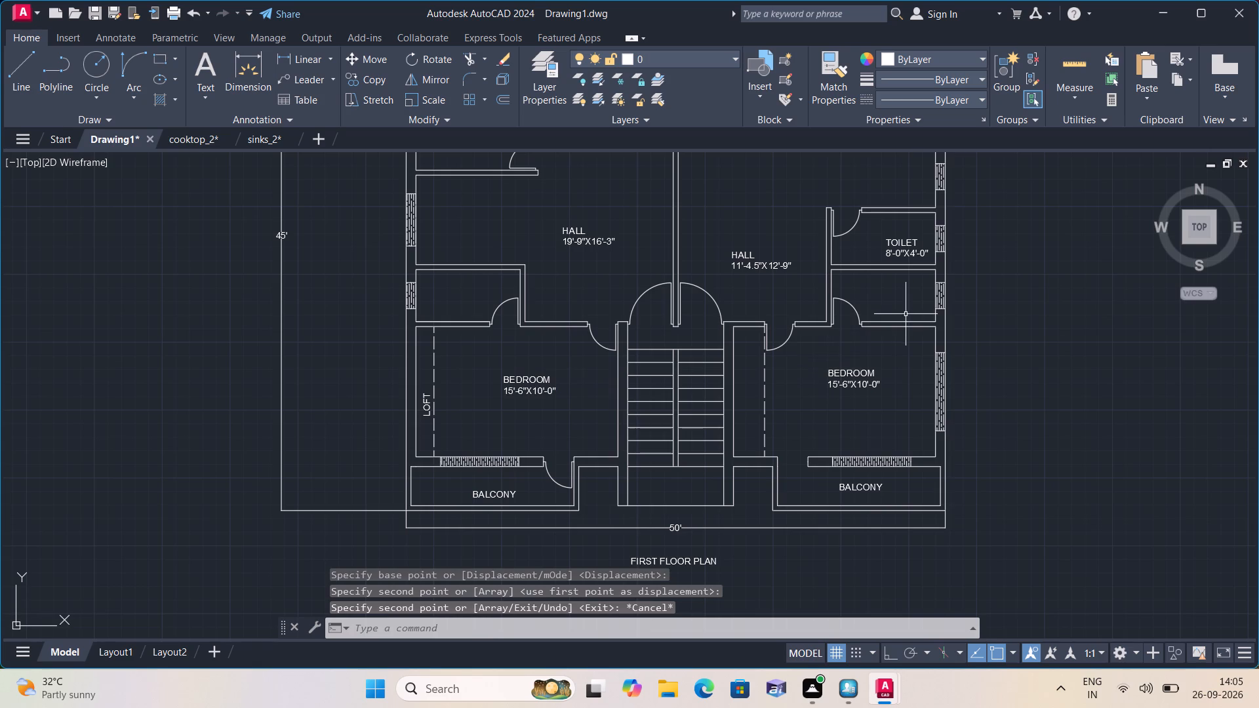
Copy the TOILET 8'-0"X4'-0" label into the room directly south of it and the small room north of the west unit's 15'-6"X10'-0" bedroom.
click(893, 243)
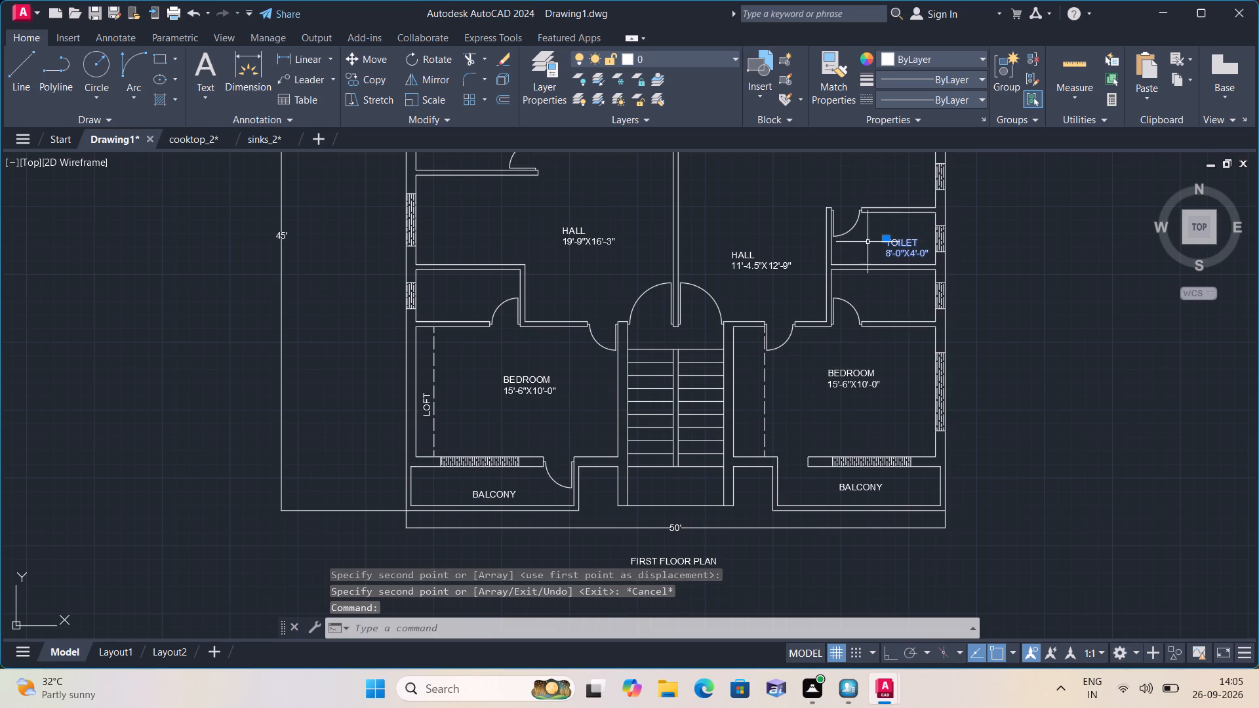
click(374, 76)
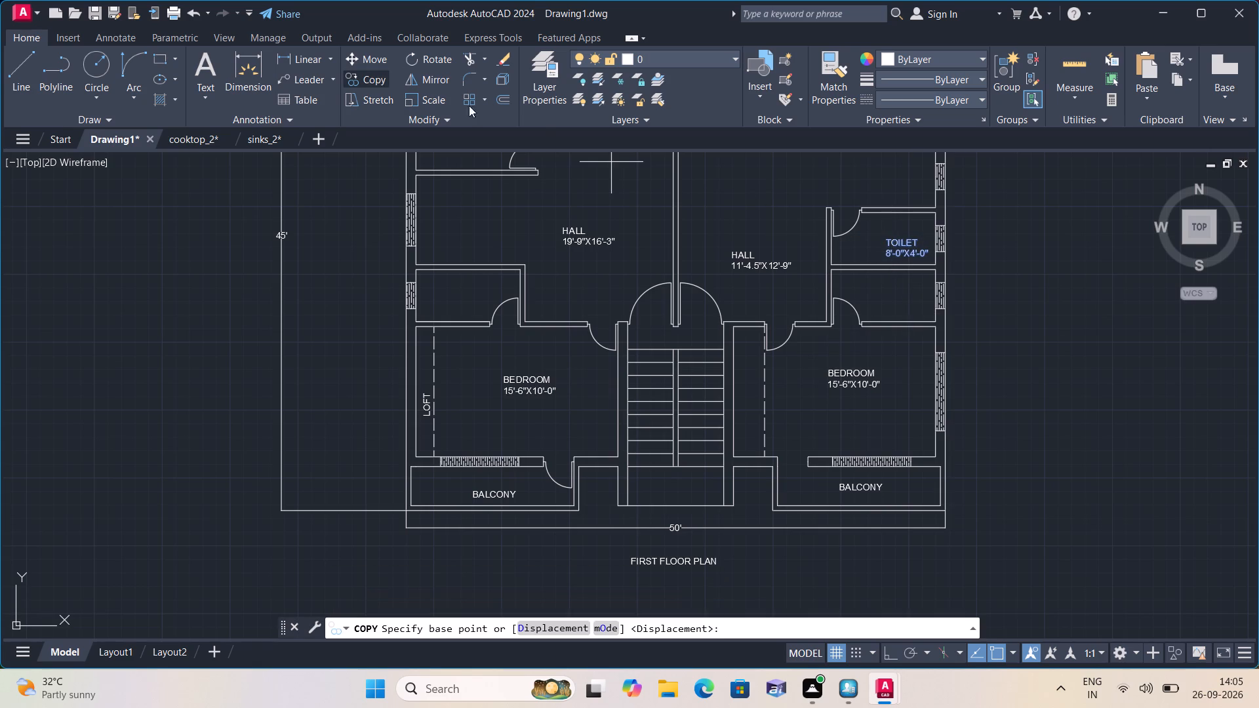
click(903, 242)
scroll(875, 272, up, 1)
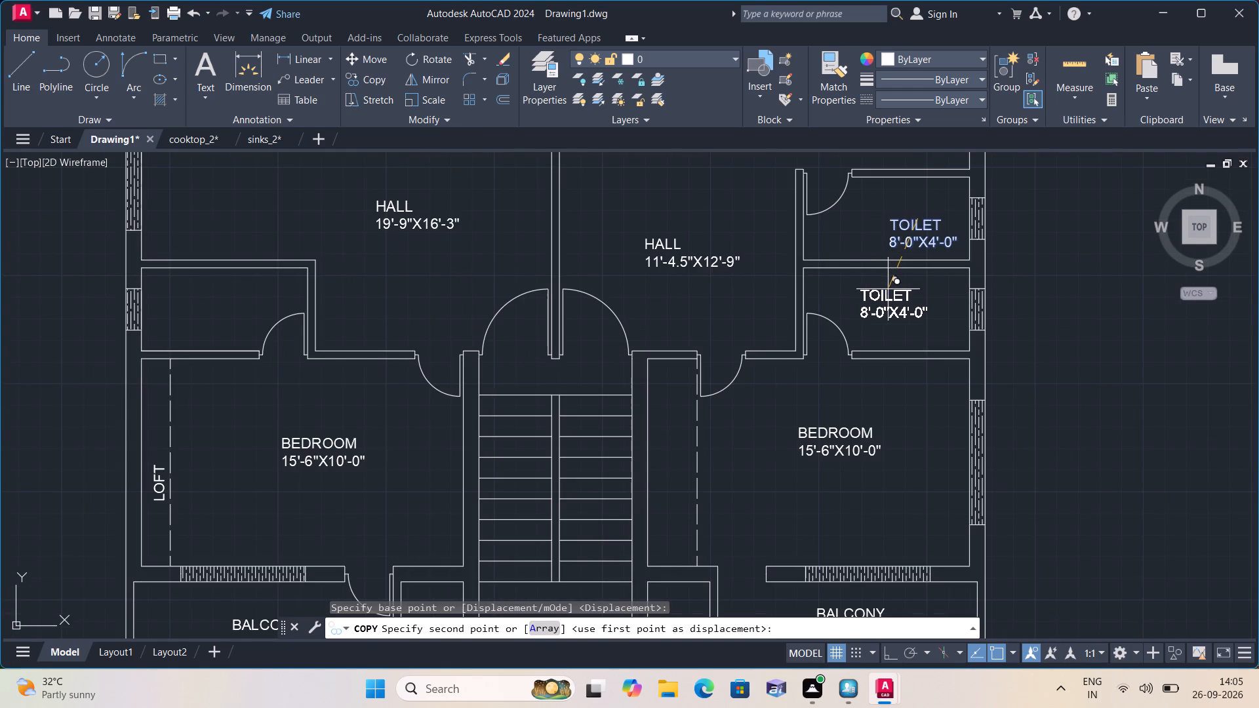
click(899, 290)
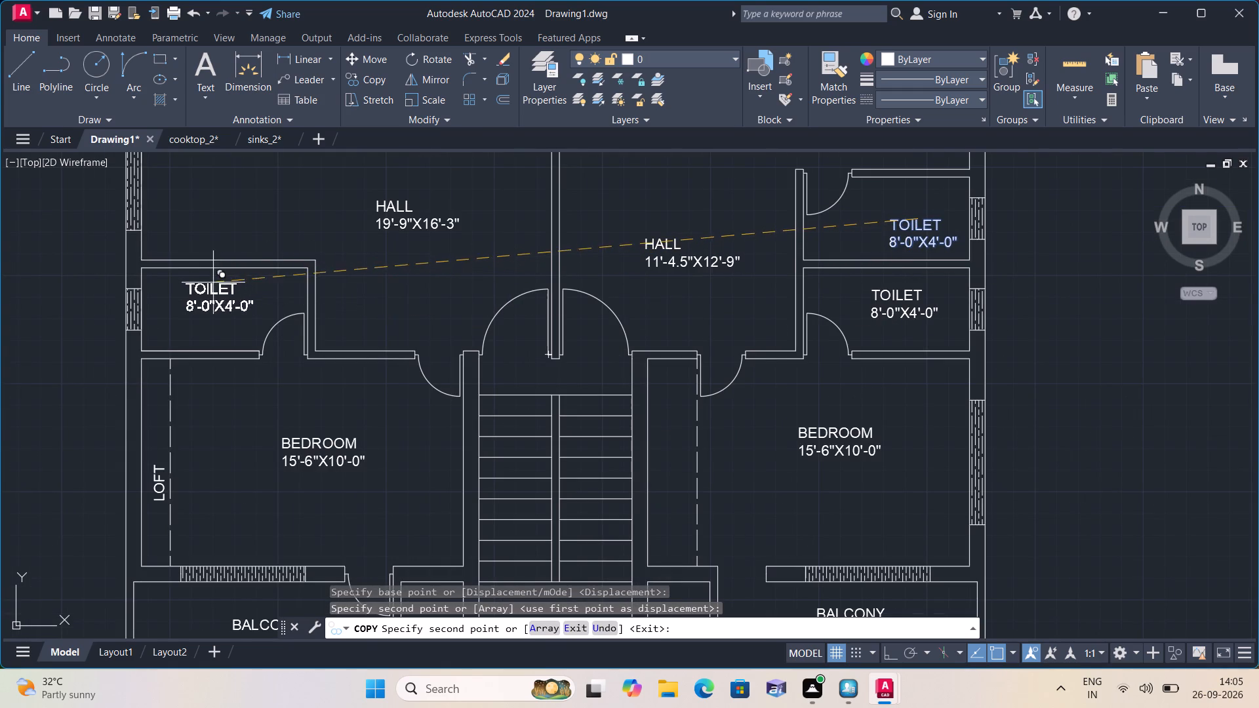
click(201, 292)
key(Escape)
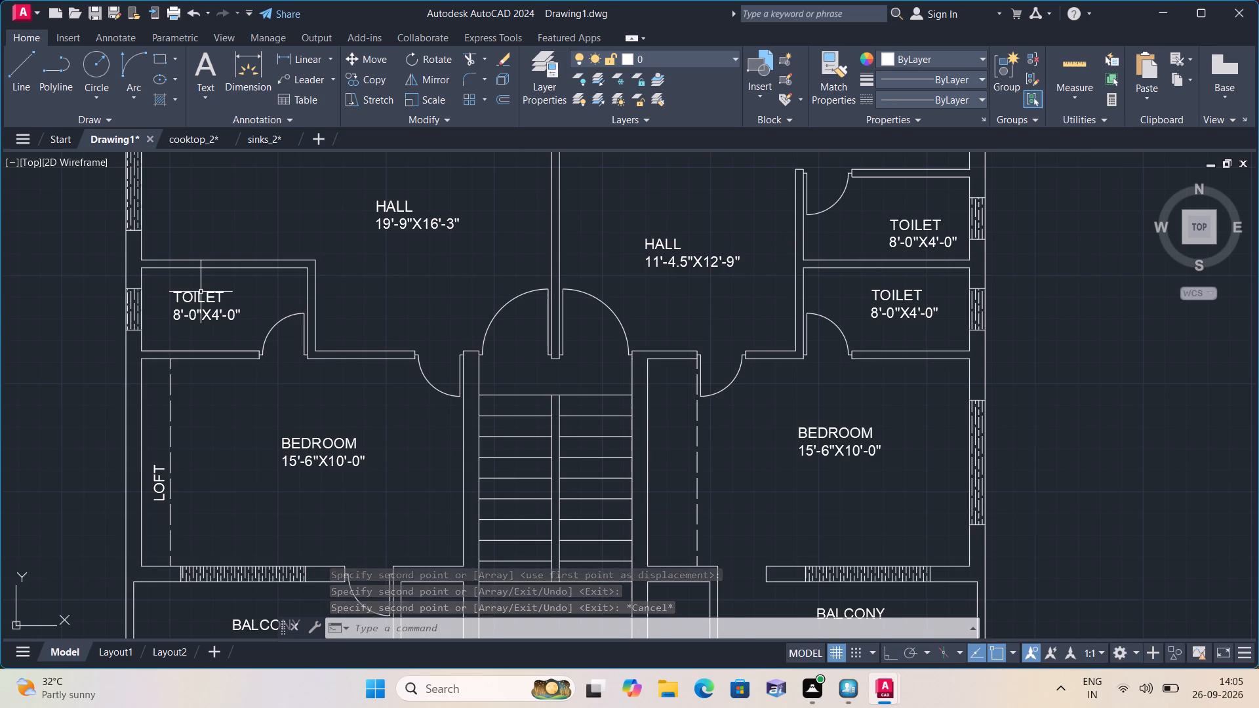
Review the balconies, the title and the whole floor plan for missing or misplaced labels.
scroll(273, 286, down, 3)
scroll(318, 391, up, 2)
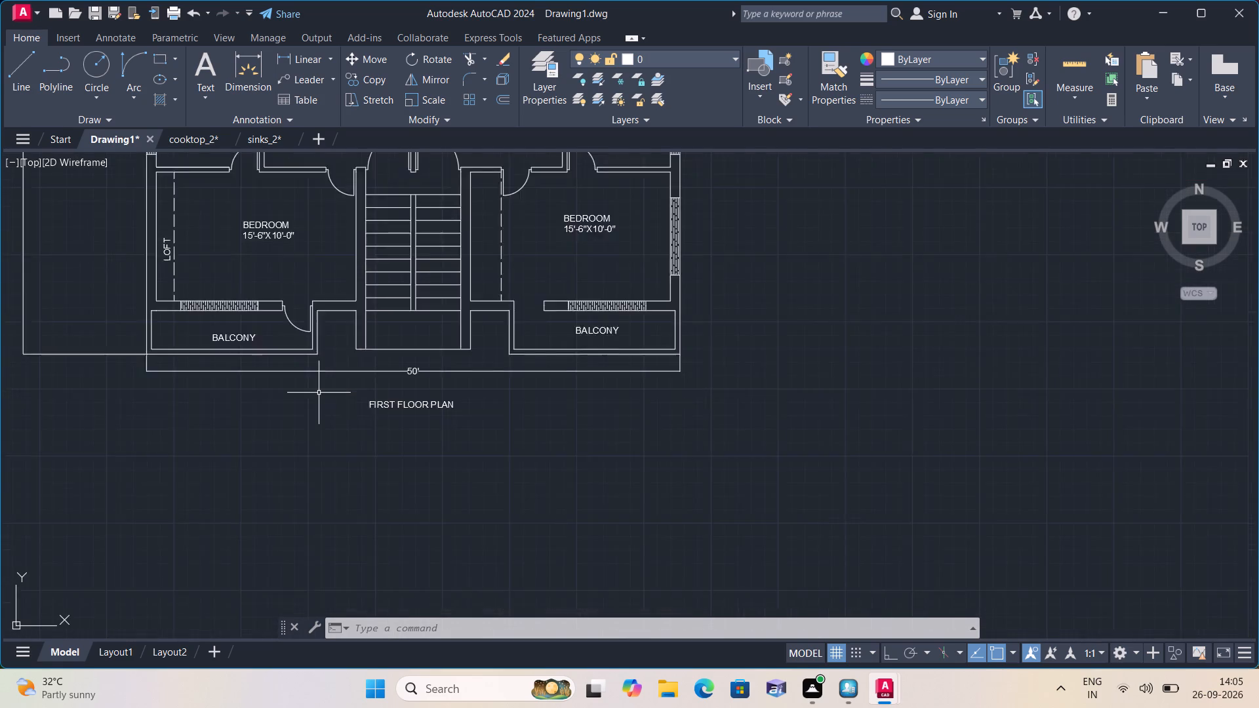
scroll(319, 393, up, 1)
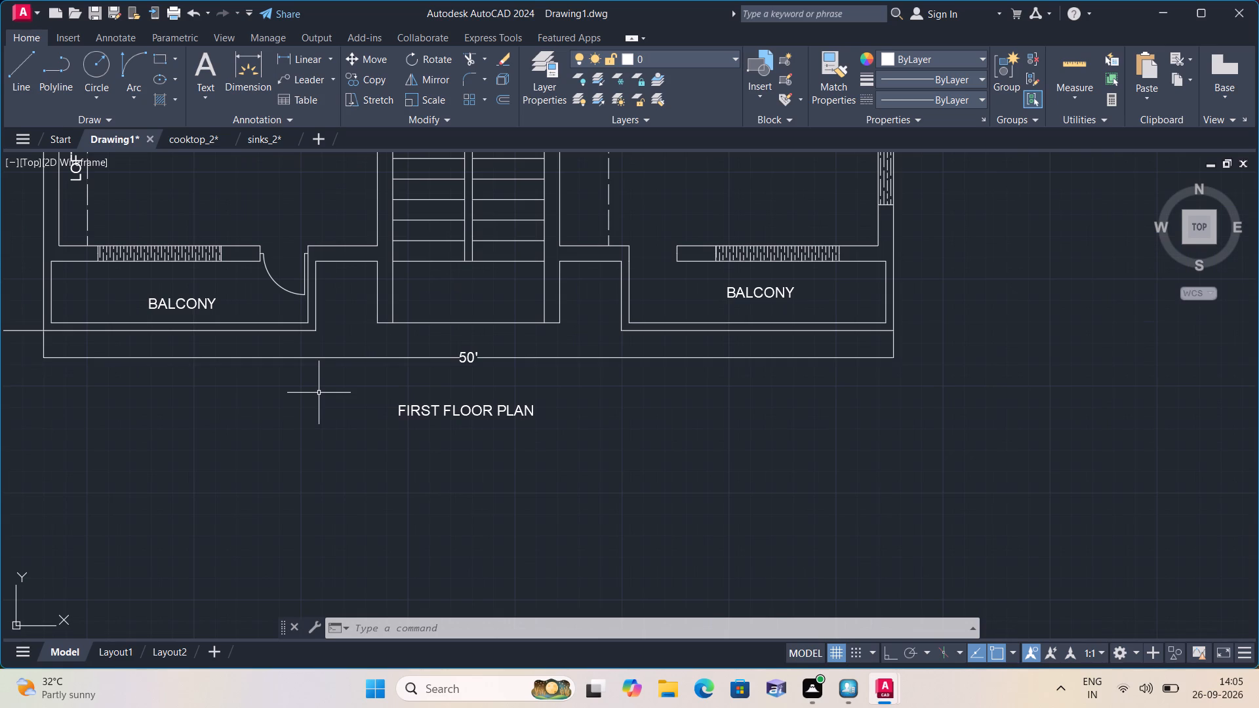
scroll(319, 393, down, 2)
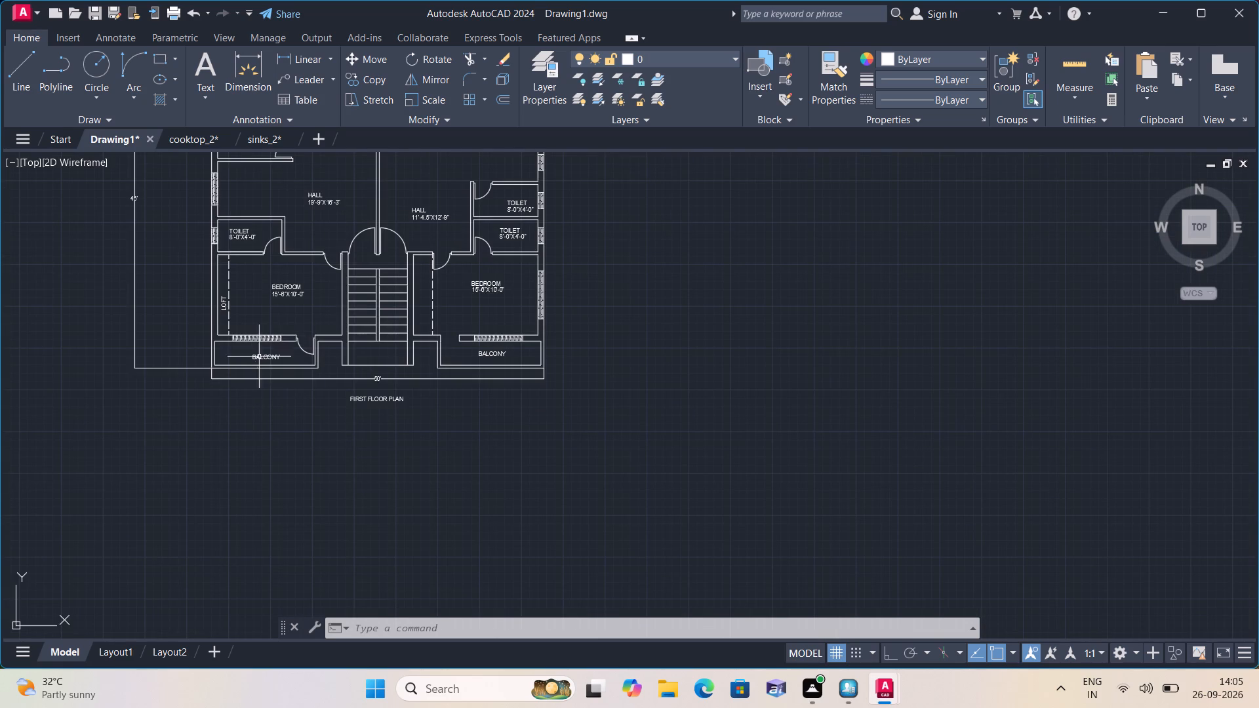
middle_drag(297, 307, 347, 420)
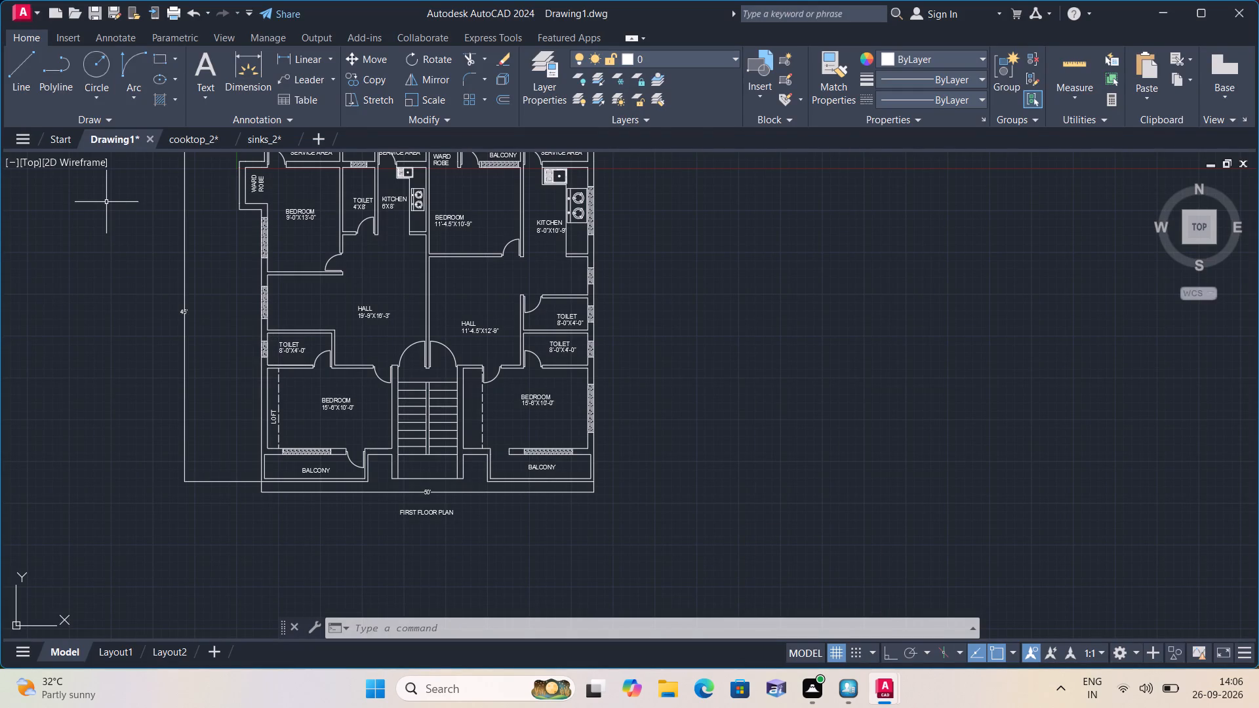
scroll(106, 202, down, 2)
scroll(106, 202, up, 1)
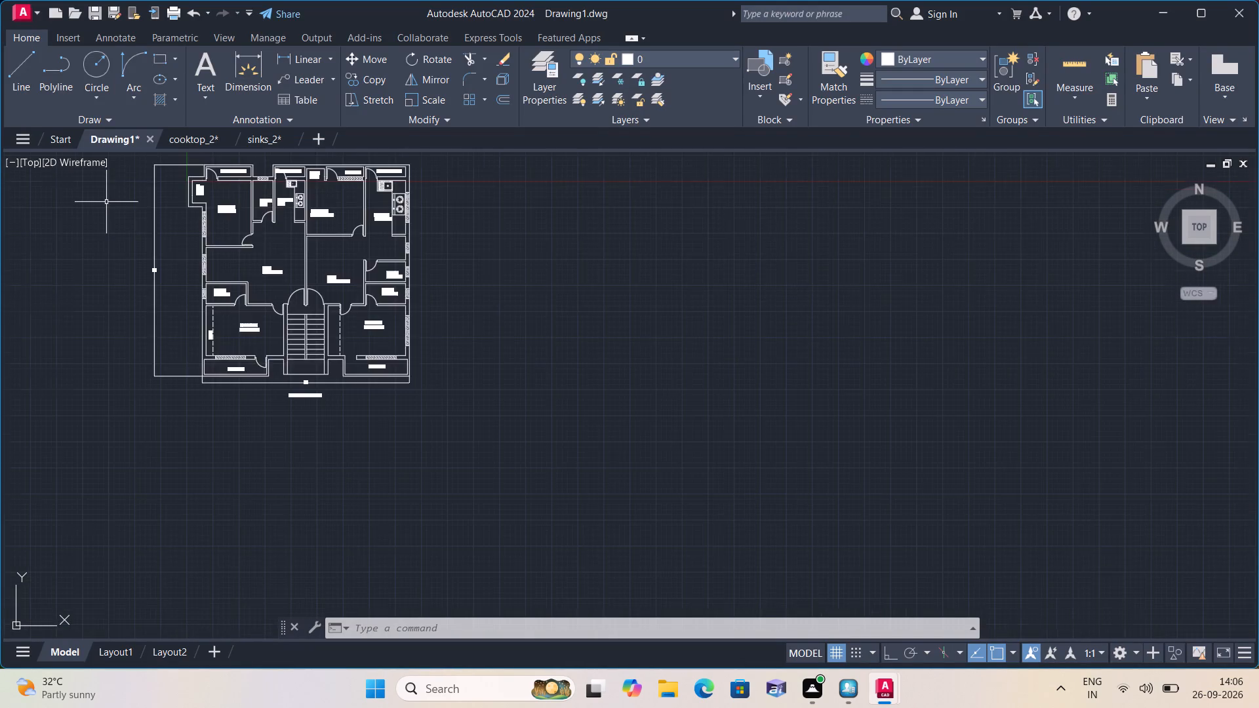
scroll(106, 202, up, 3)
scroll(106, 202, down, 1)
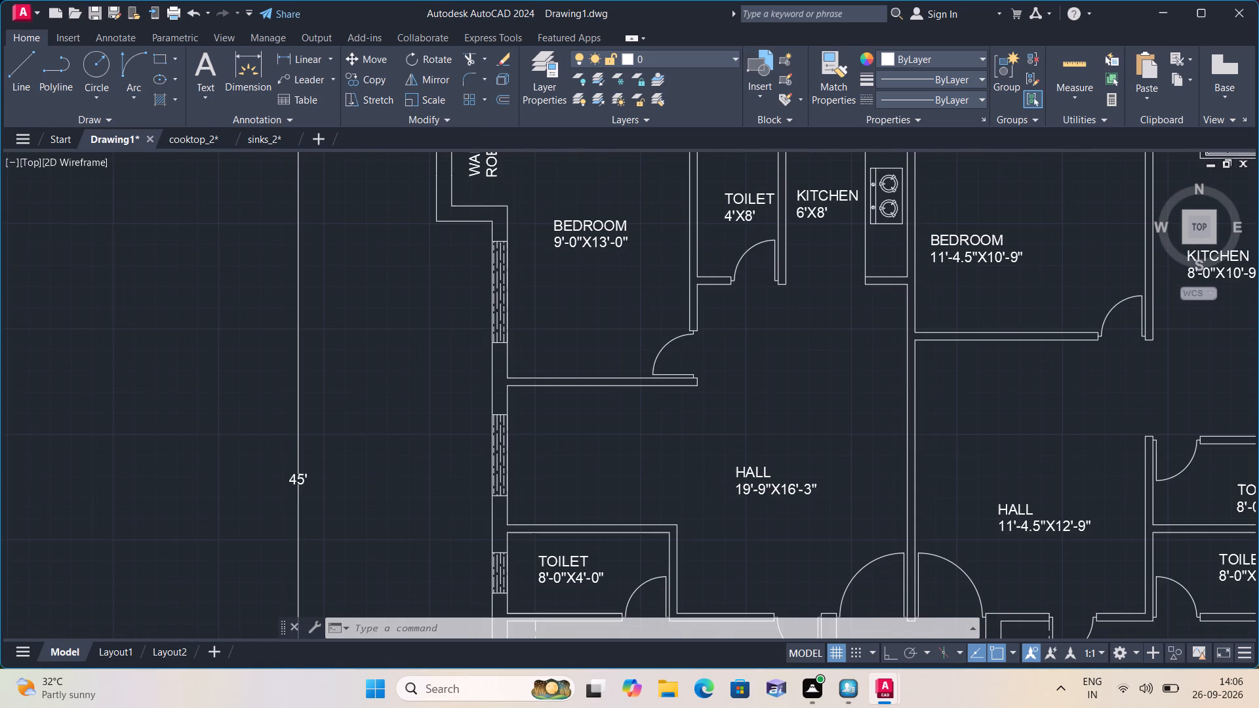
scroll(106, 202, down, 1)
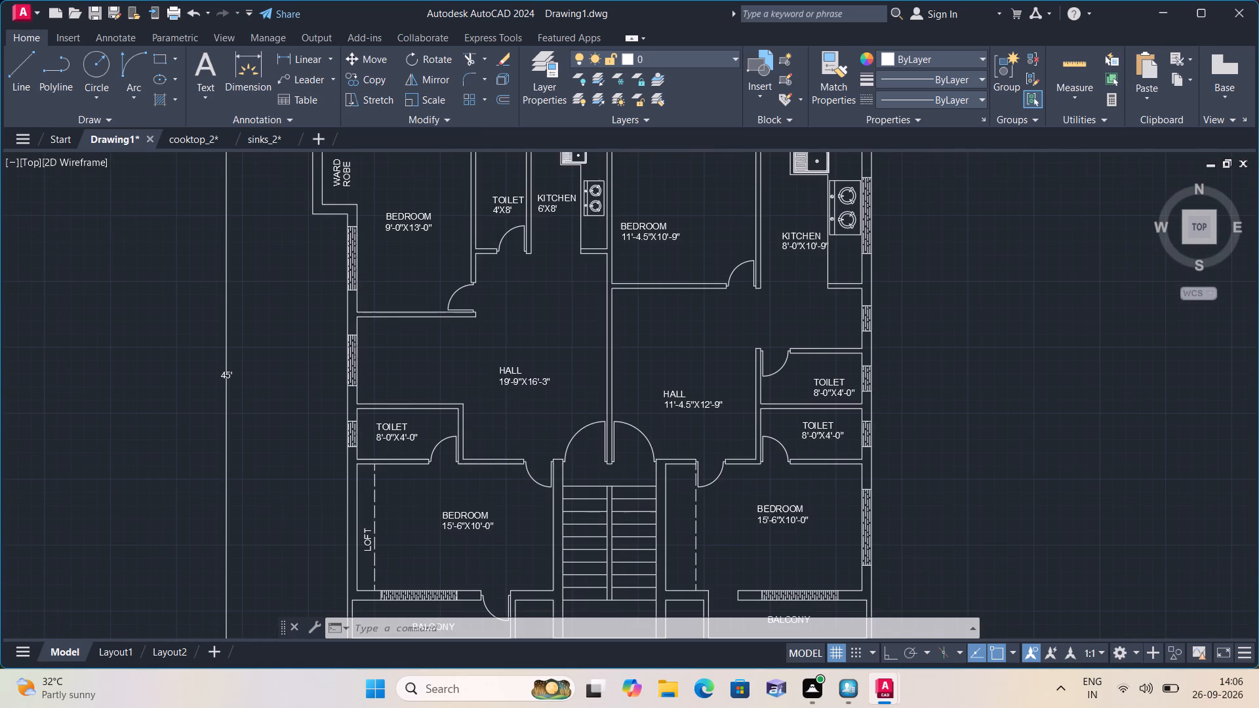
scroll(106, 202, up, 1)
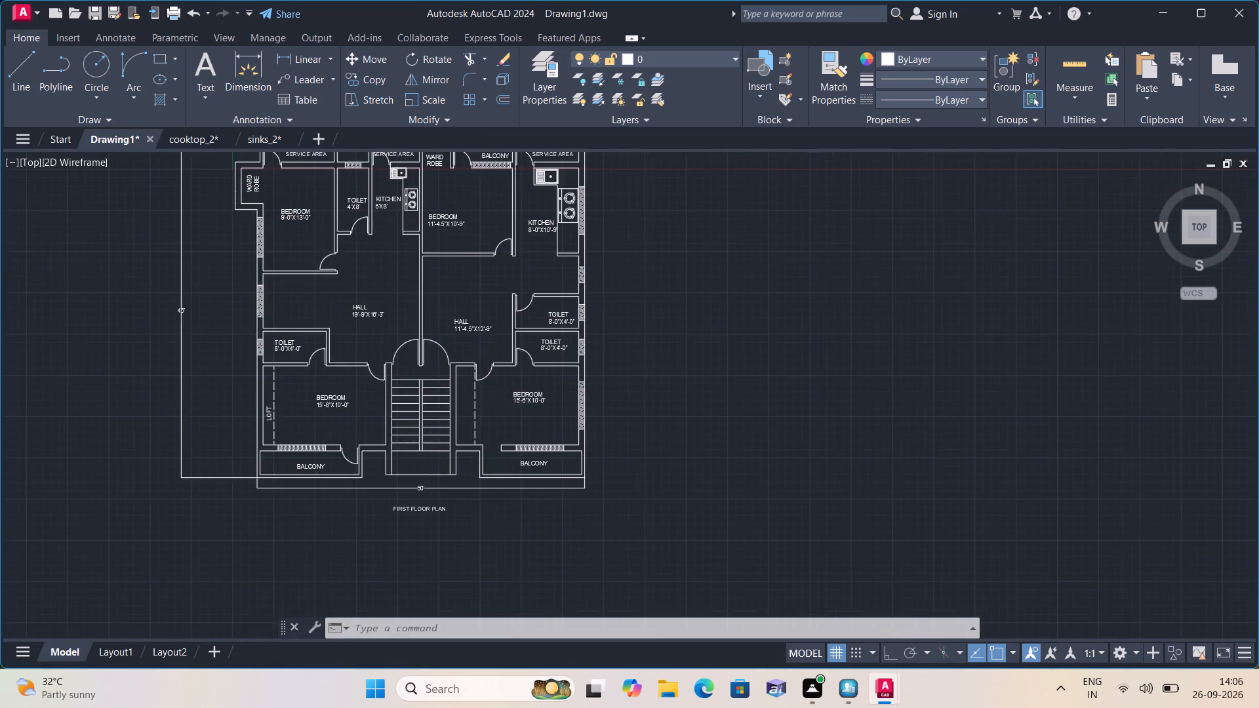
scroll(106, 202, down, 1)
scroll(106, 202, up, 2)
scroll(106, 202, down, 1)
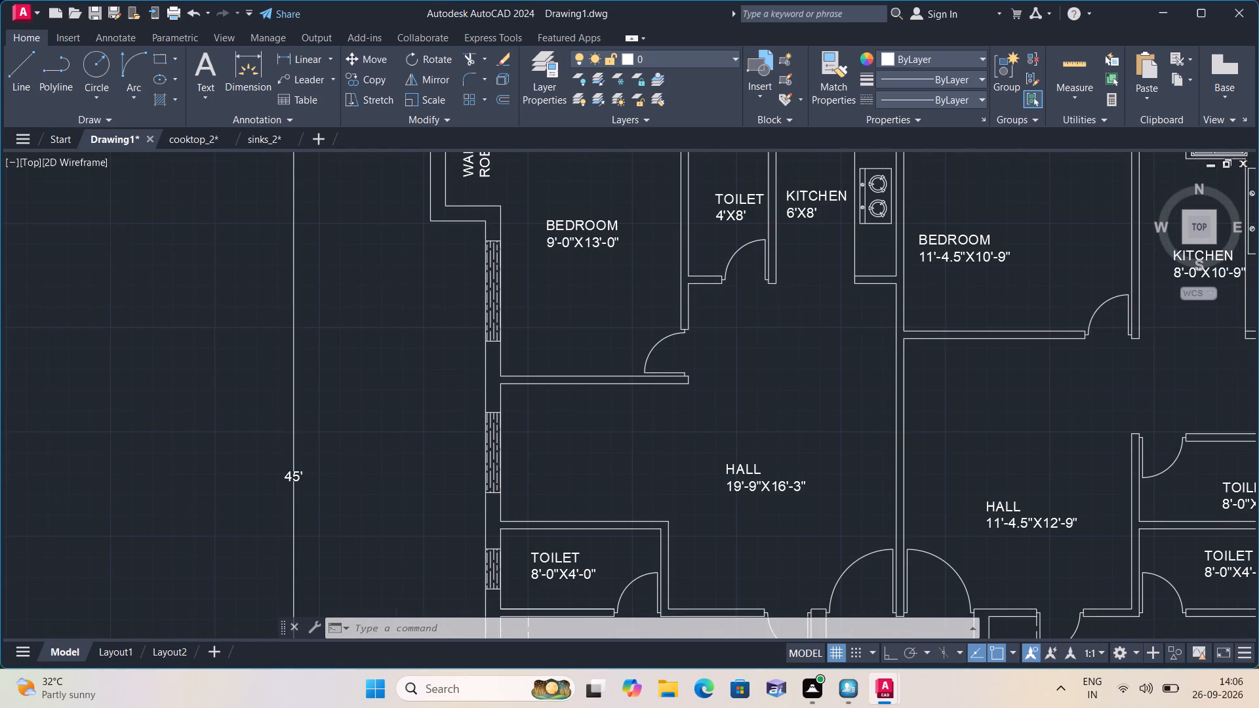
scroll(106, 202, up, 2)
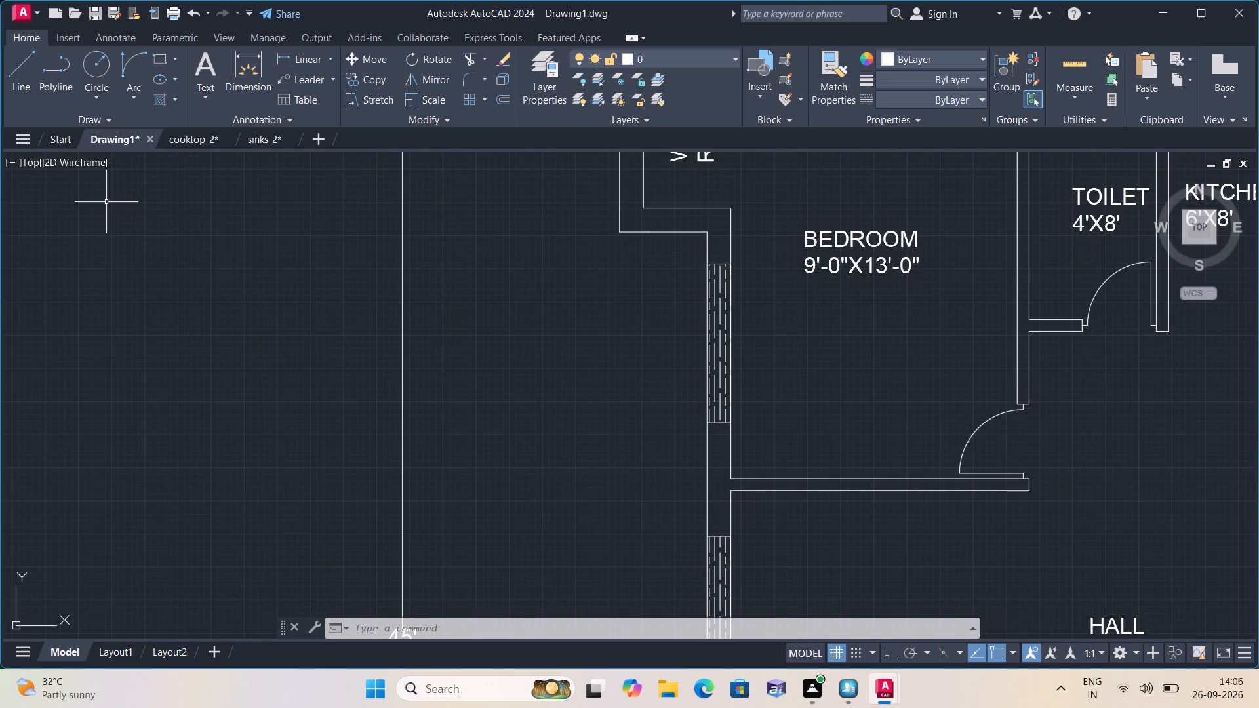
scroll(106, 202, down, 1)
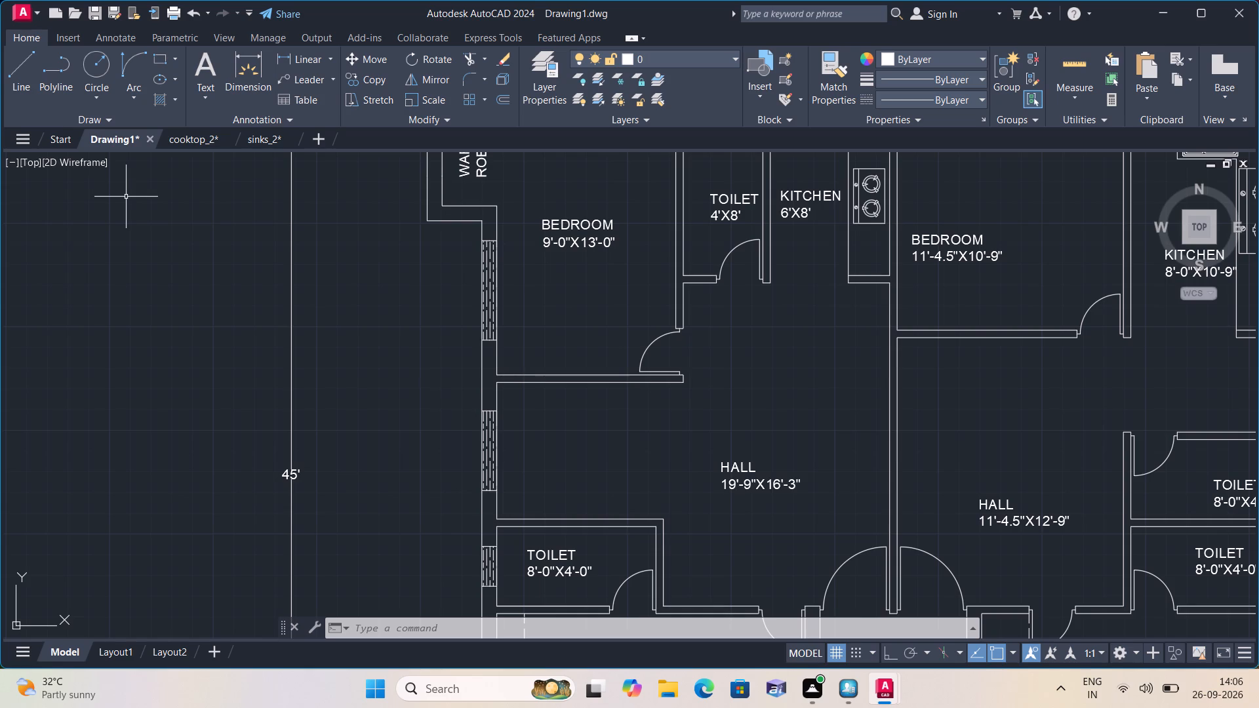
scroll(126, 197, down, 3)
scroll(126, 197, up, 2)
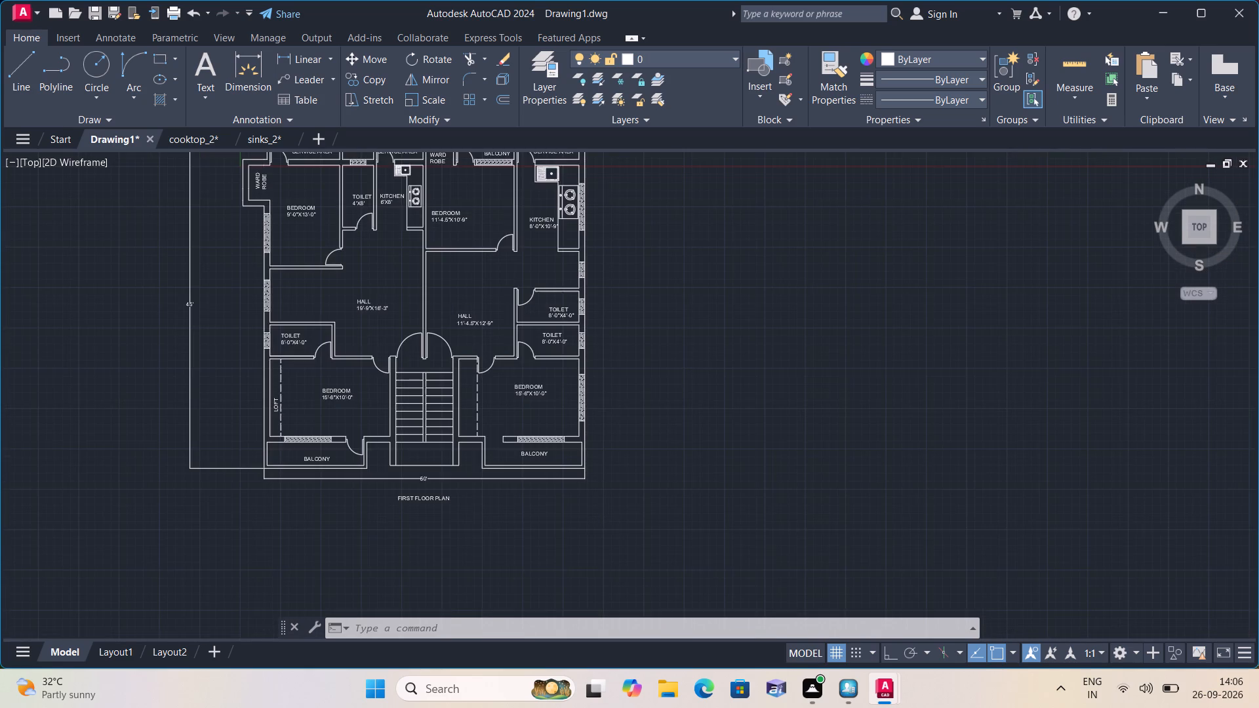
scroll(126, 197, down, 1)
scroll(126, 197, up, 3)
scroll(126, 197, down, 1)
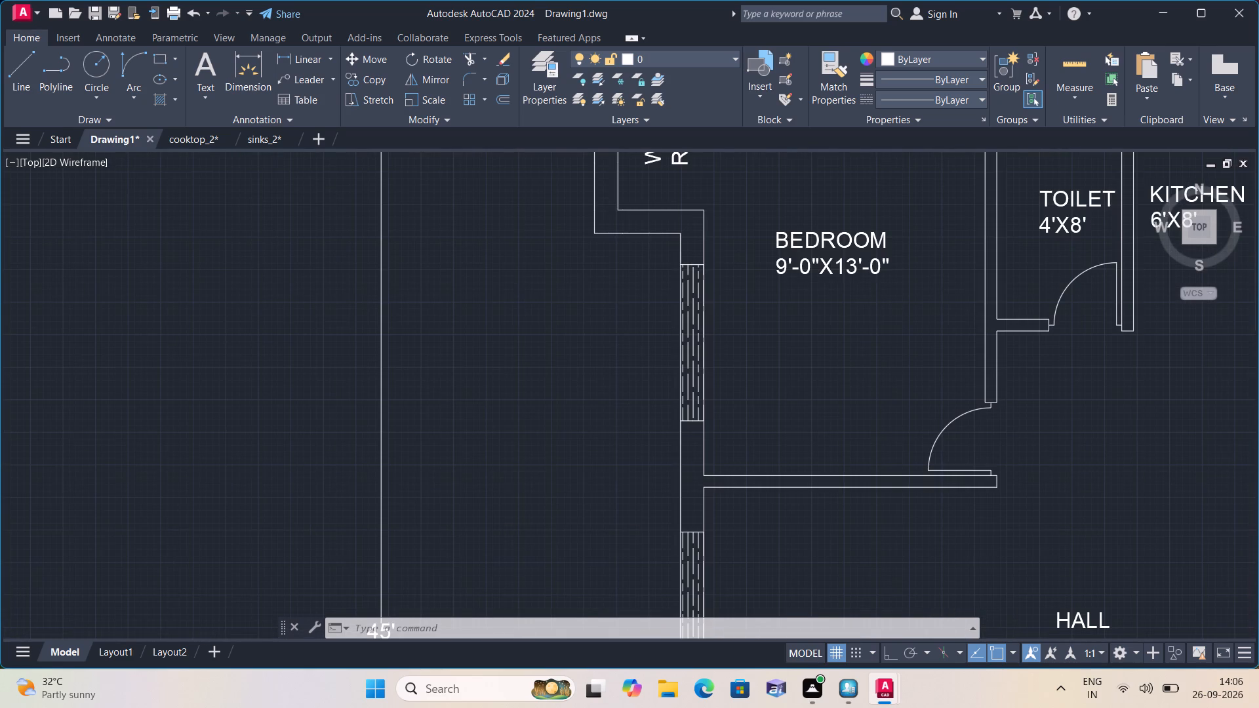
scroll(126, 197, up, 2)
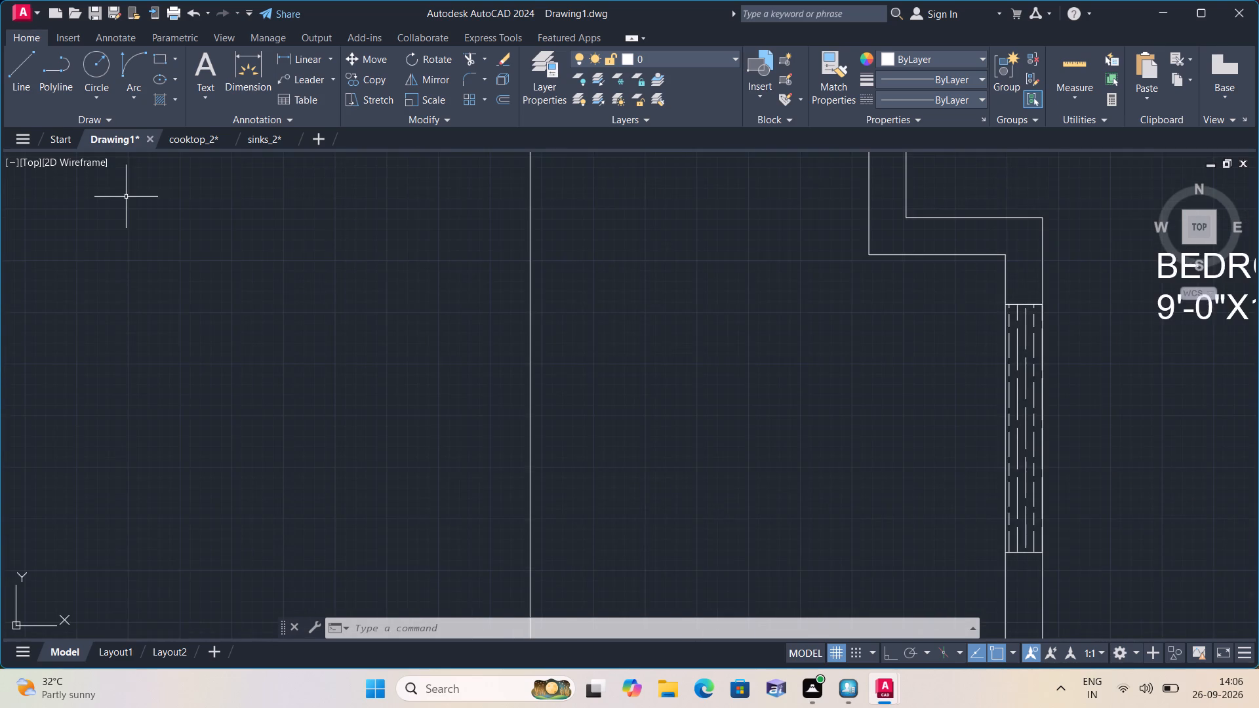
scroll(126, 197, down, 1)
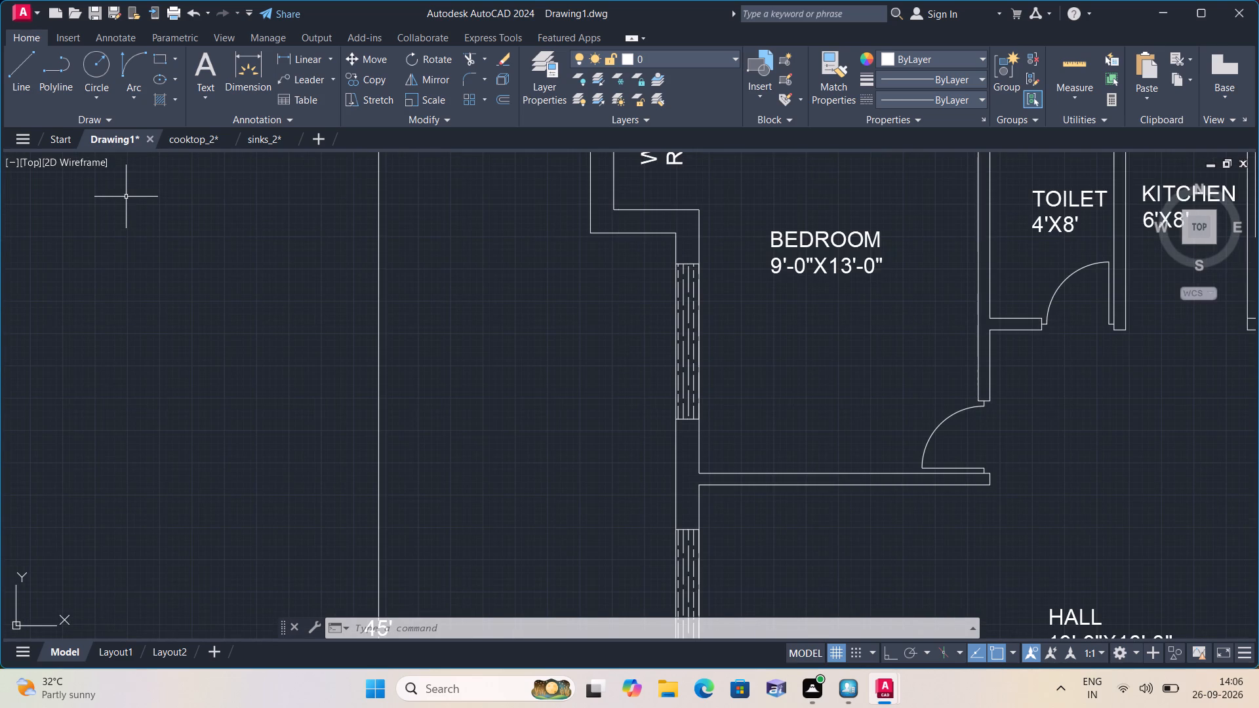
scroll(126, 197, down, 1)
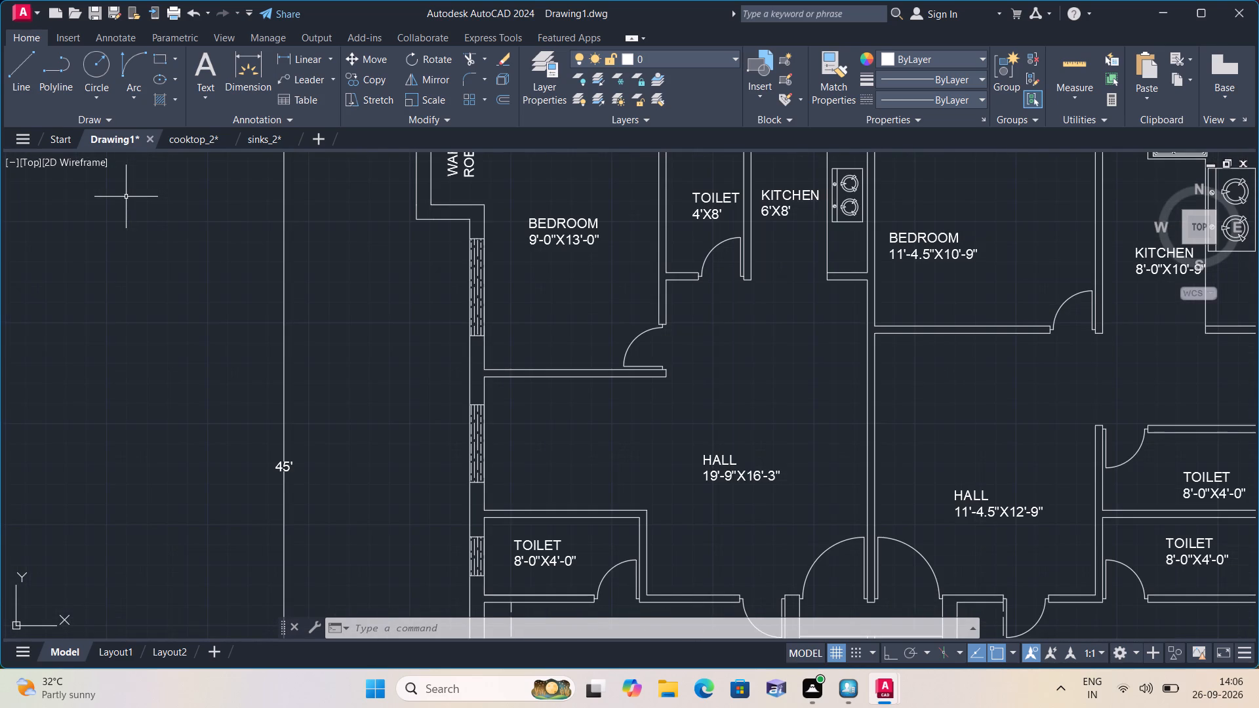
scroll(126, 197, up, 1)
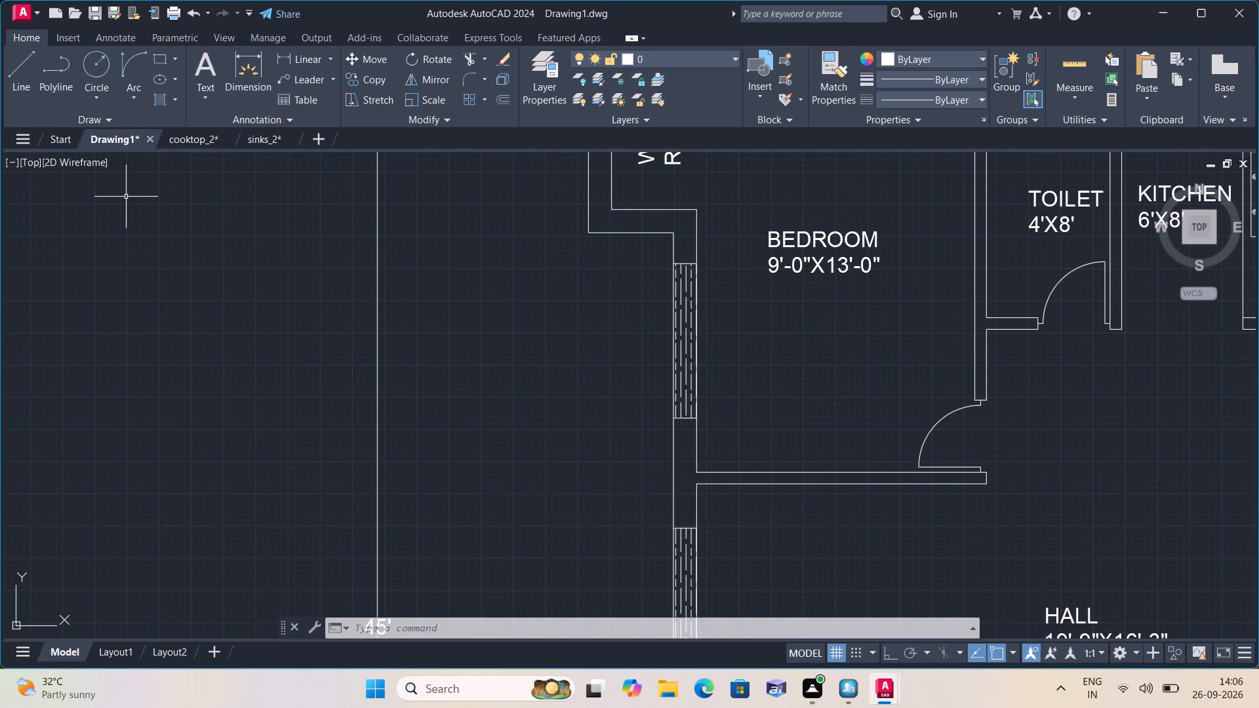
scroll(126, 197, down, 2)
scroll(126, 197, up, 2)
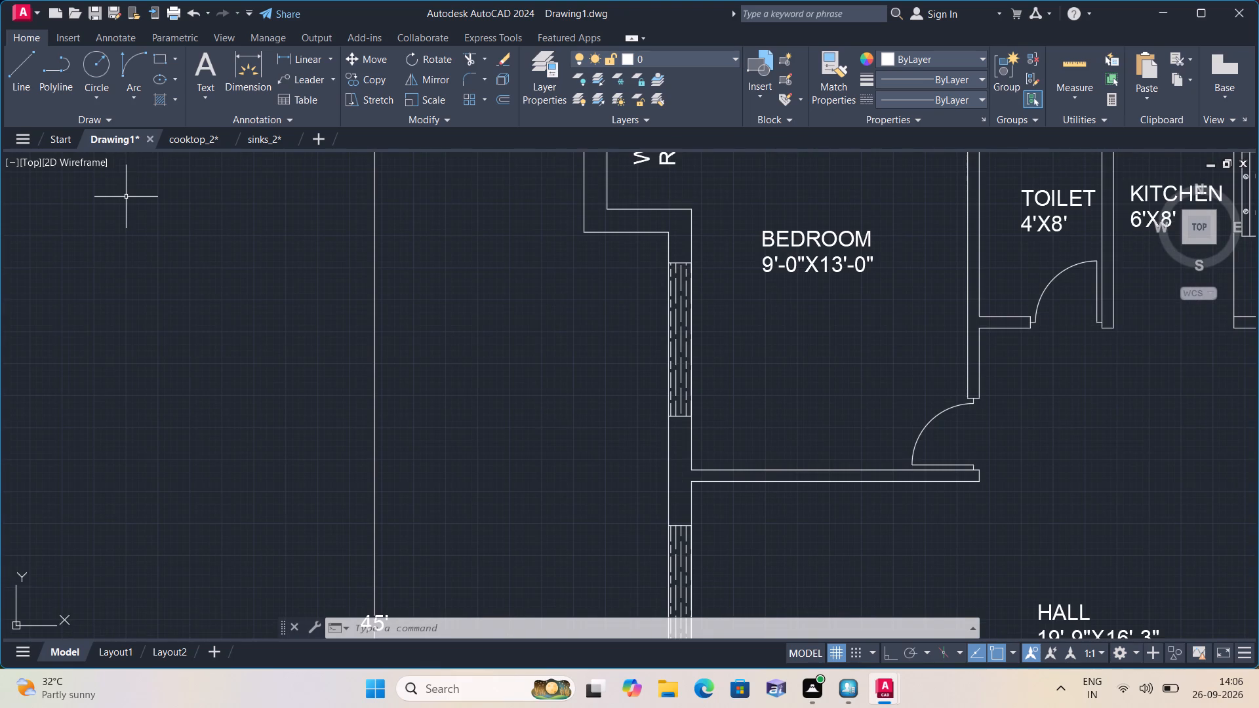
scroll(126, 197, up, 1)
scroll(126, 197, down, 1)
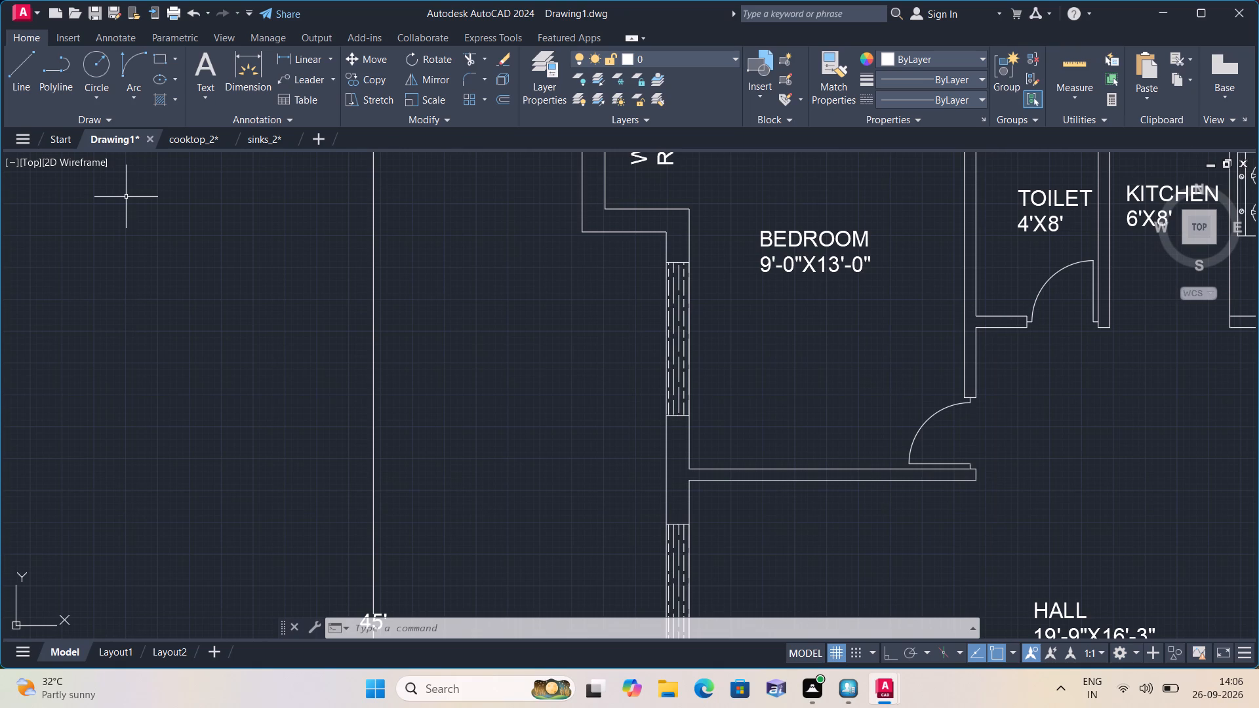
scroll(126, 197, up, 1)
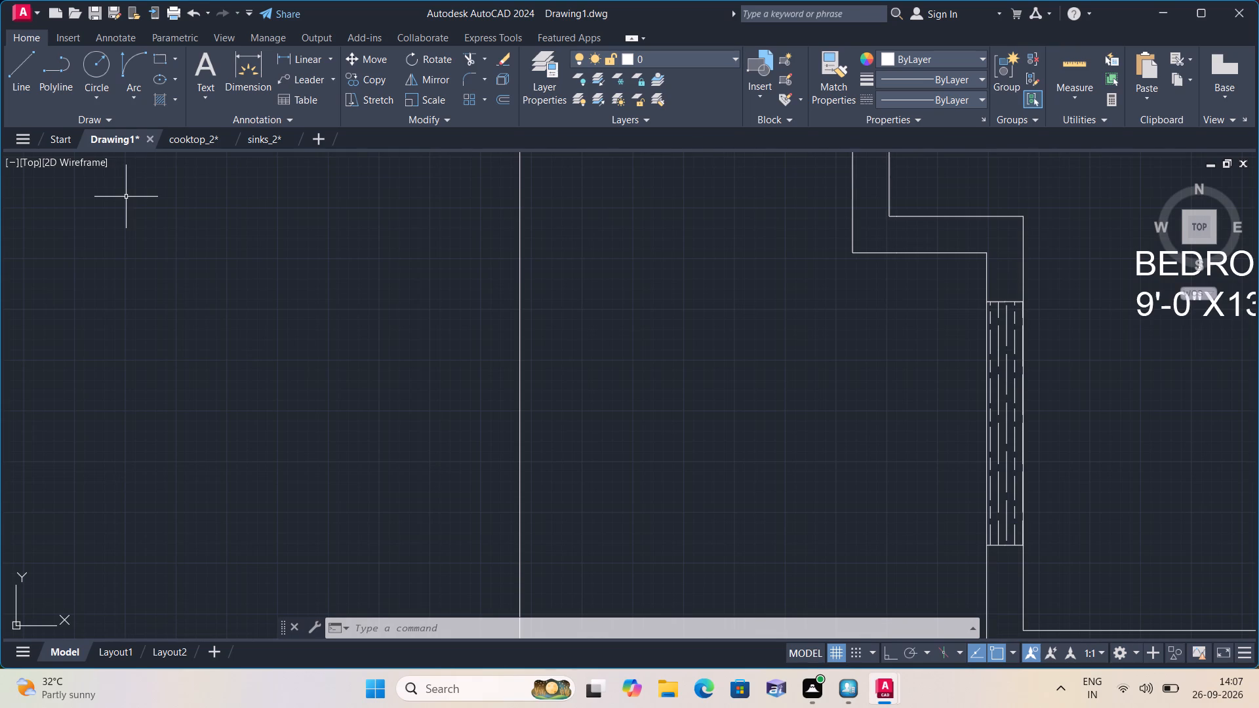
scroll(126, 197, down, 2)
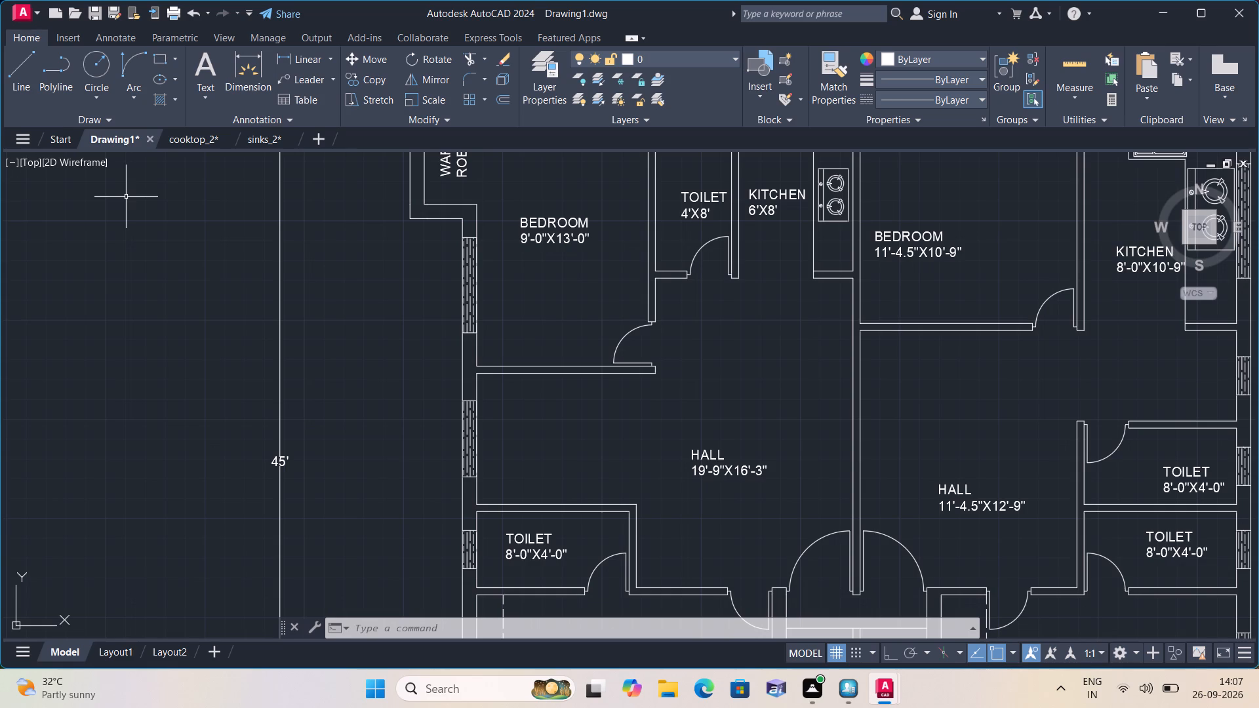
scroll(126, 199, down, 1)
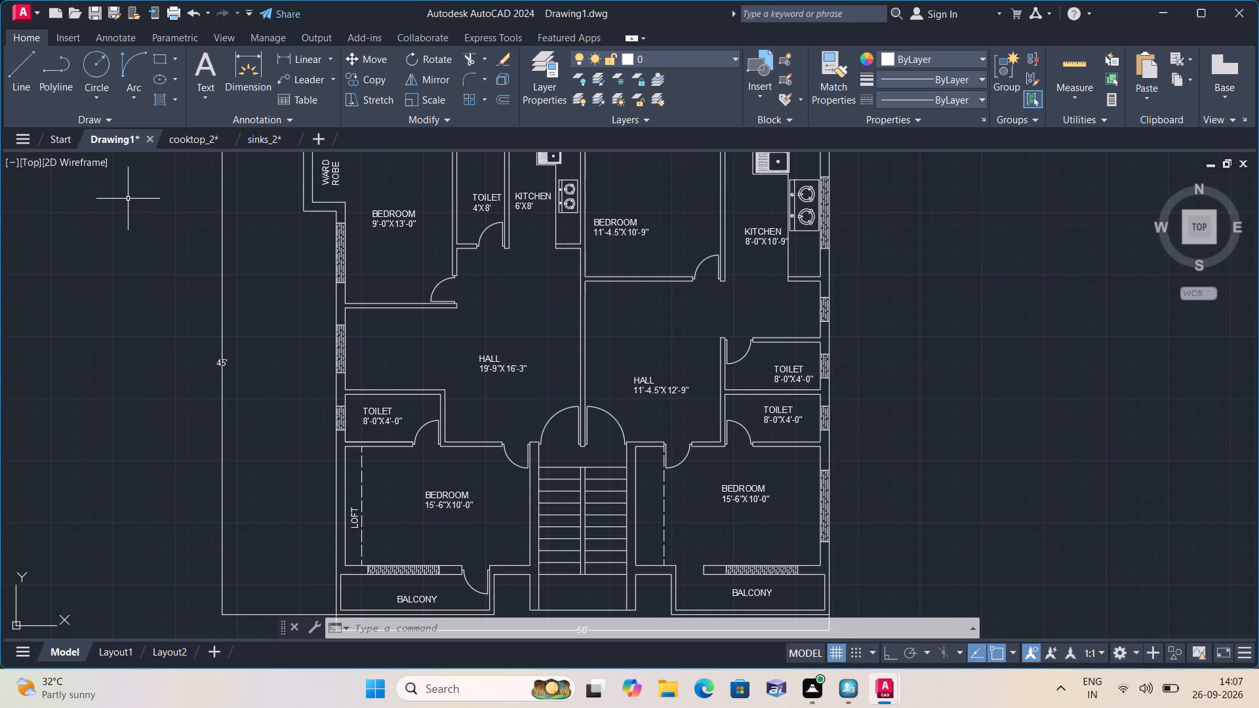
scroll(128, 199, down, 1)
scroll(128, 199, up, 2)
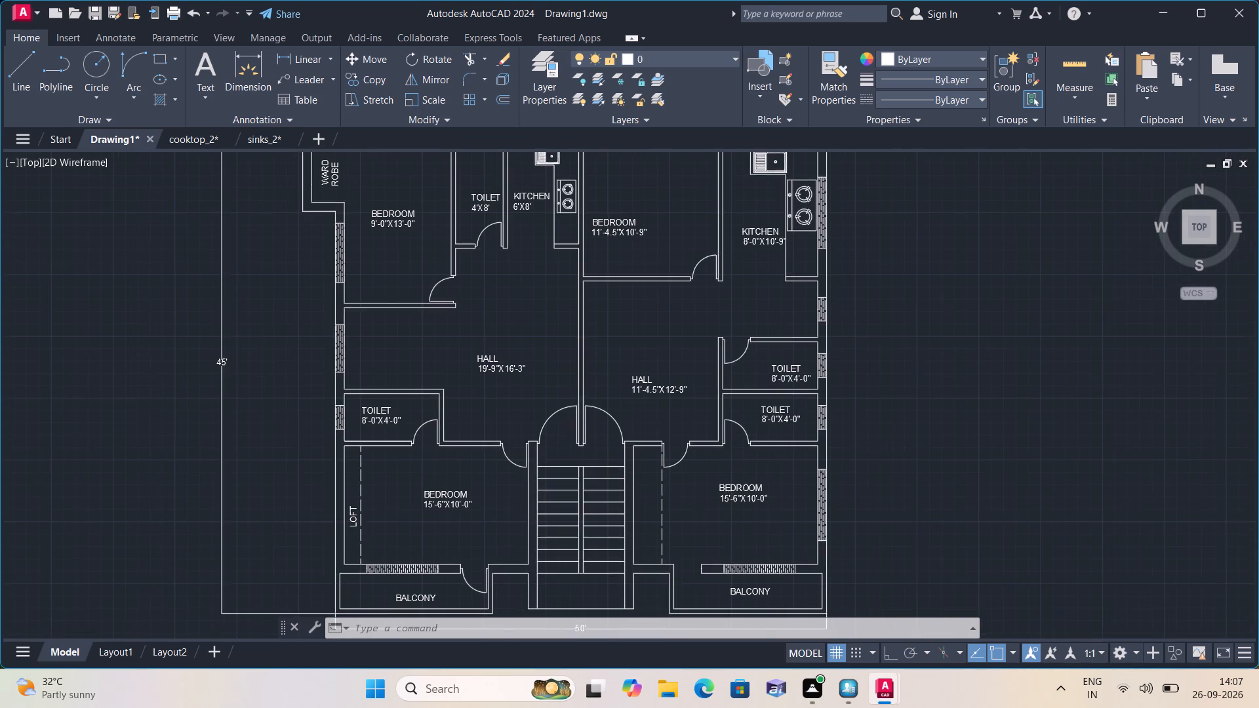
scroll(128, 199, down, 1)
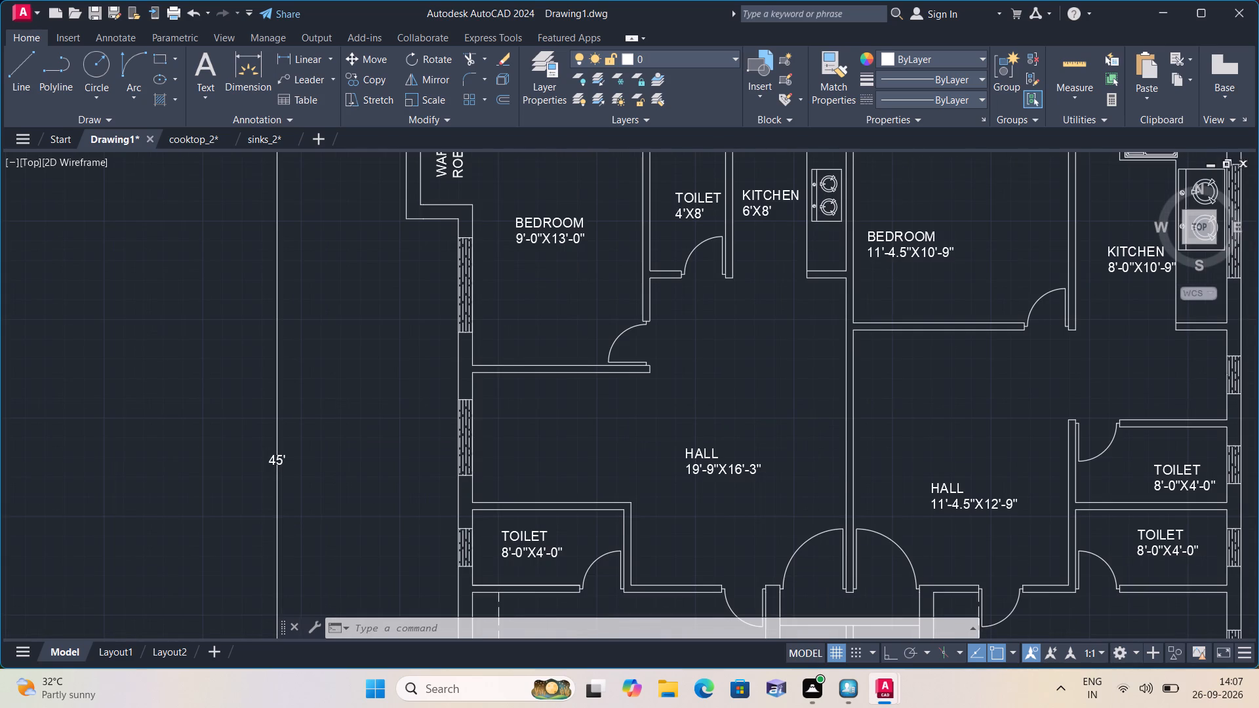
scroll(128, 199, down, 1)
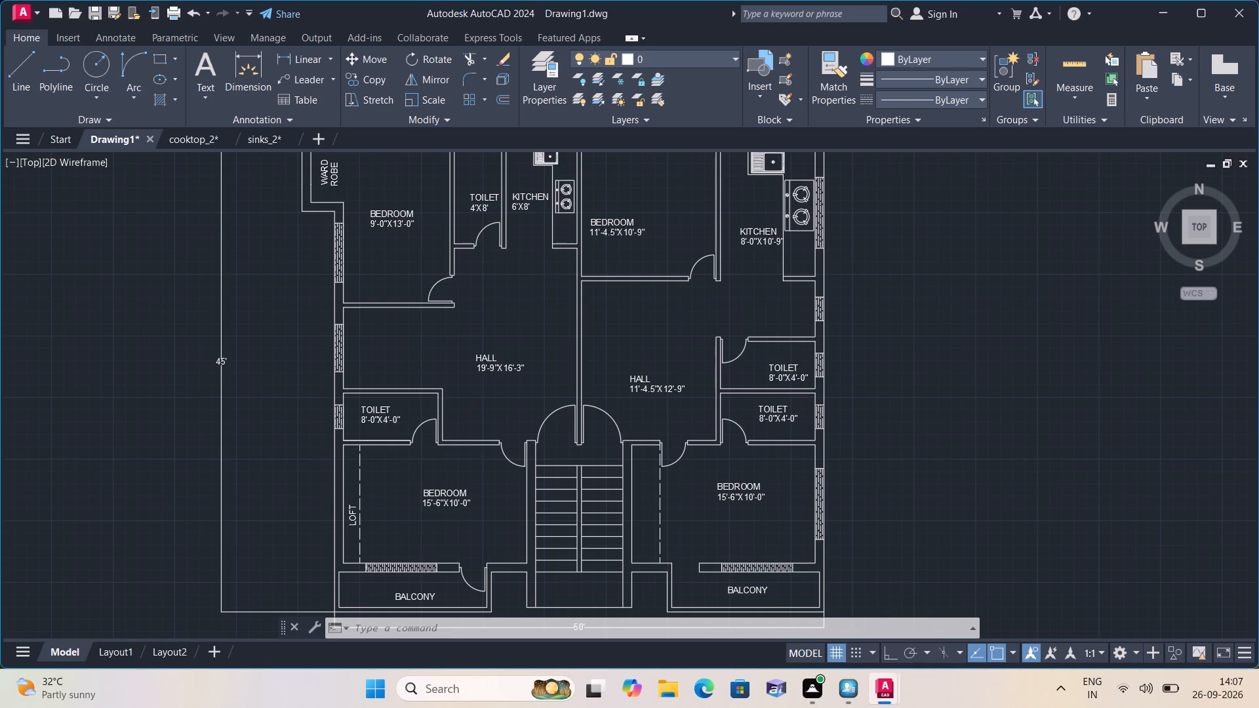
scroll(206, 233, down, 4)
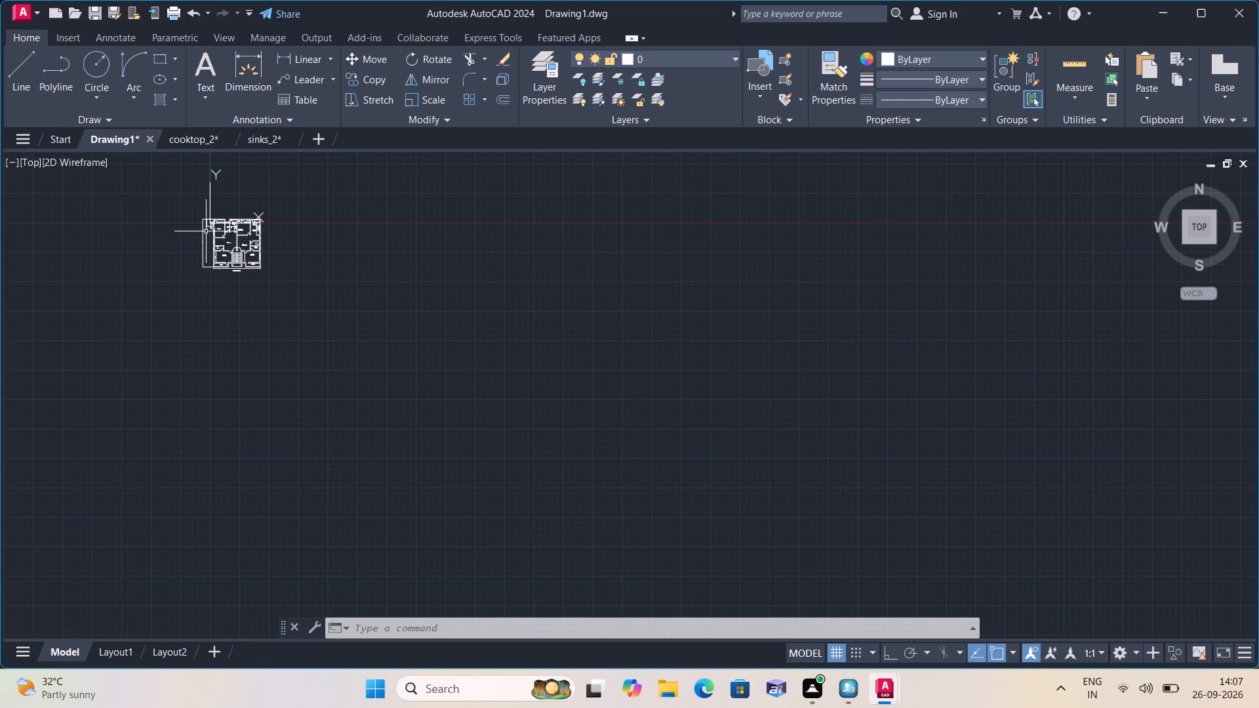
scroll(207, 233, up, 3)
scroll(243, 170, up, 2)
Close the sinks_2 and cooktop_2 drawings, saving the changes to both files.
click(290, 140)
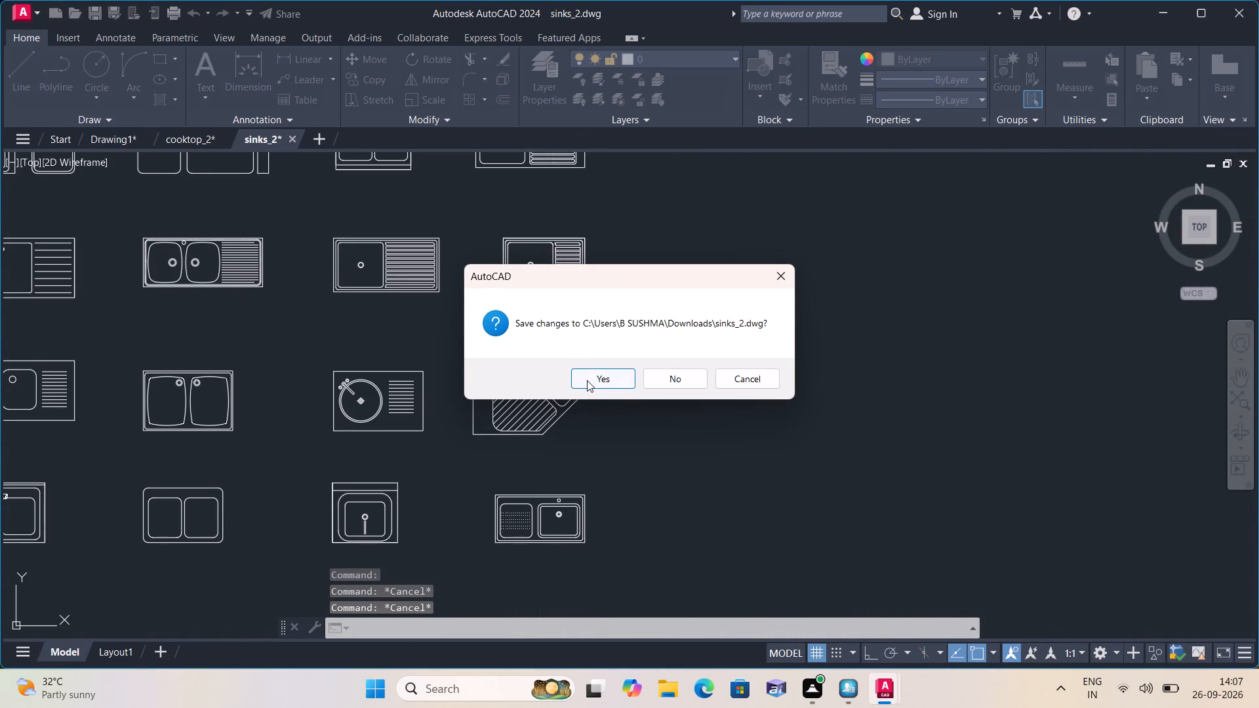
click(587, 380)
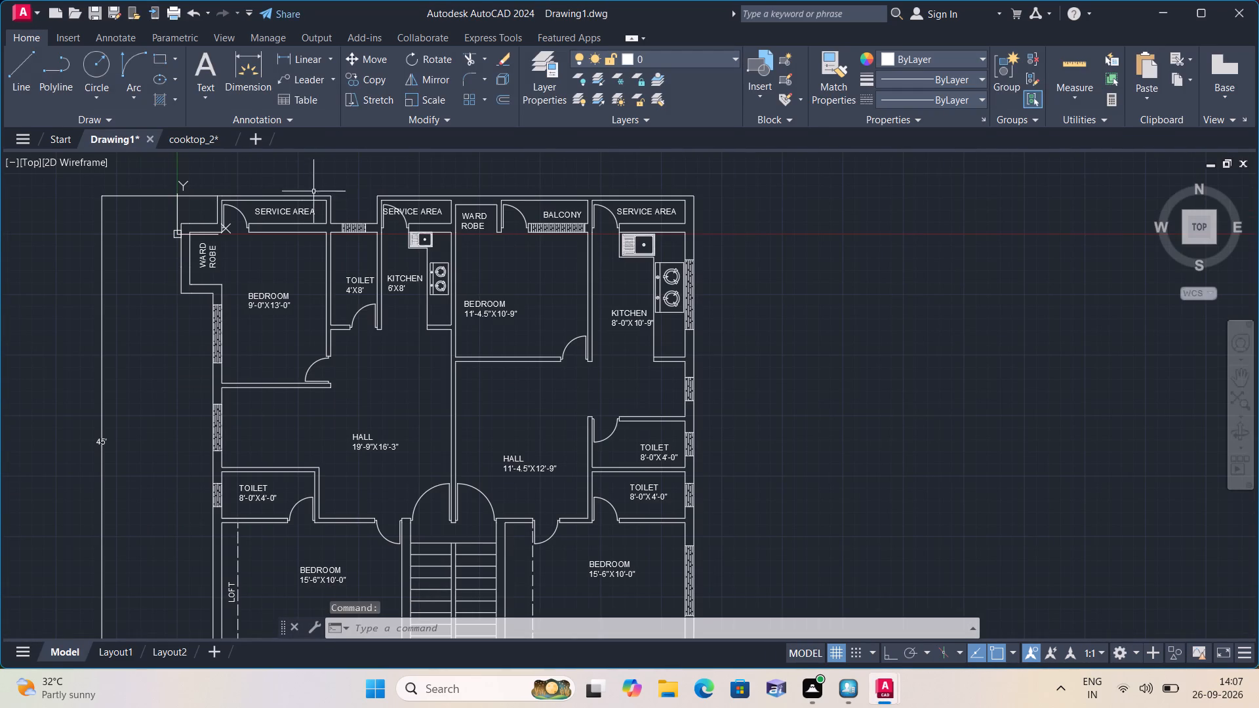
click(225, 138)
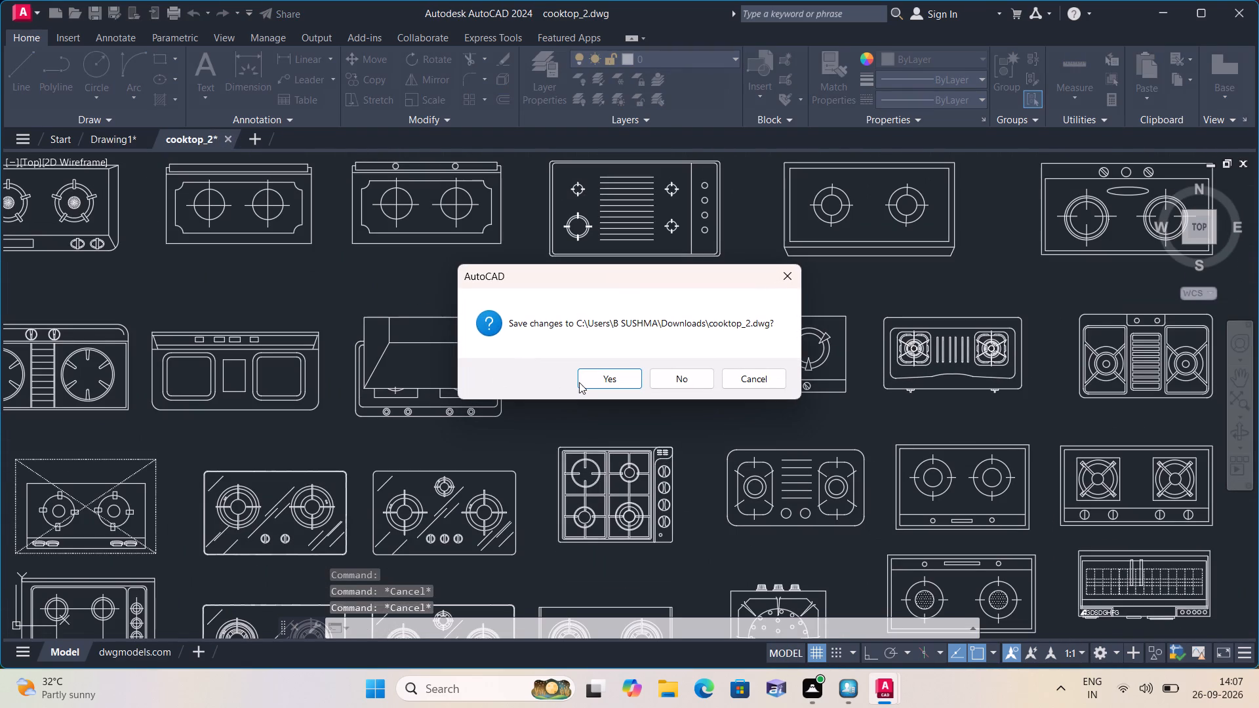
click(579, 382)
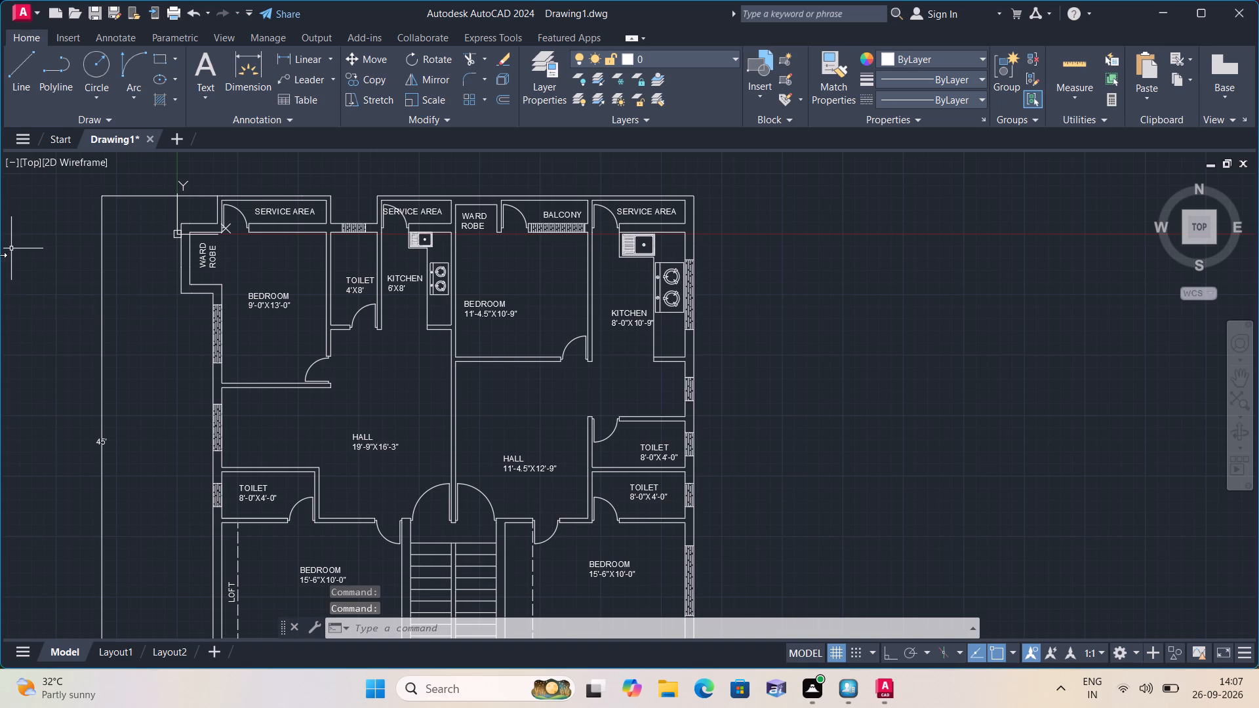
Save the floor plan drawing in the Downloads folder under the name first floor.
click(26, 10)
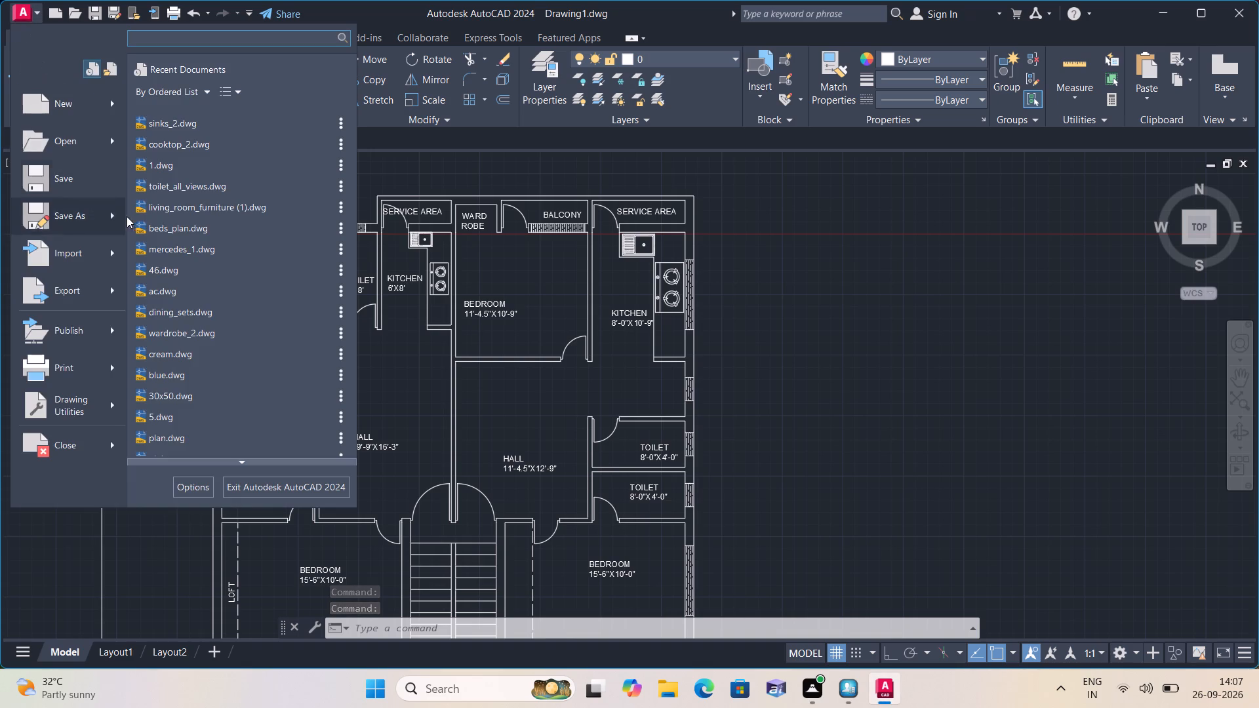
click(72, 180)
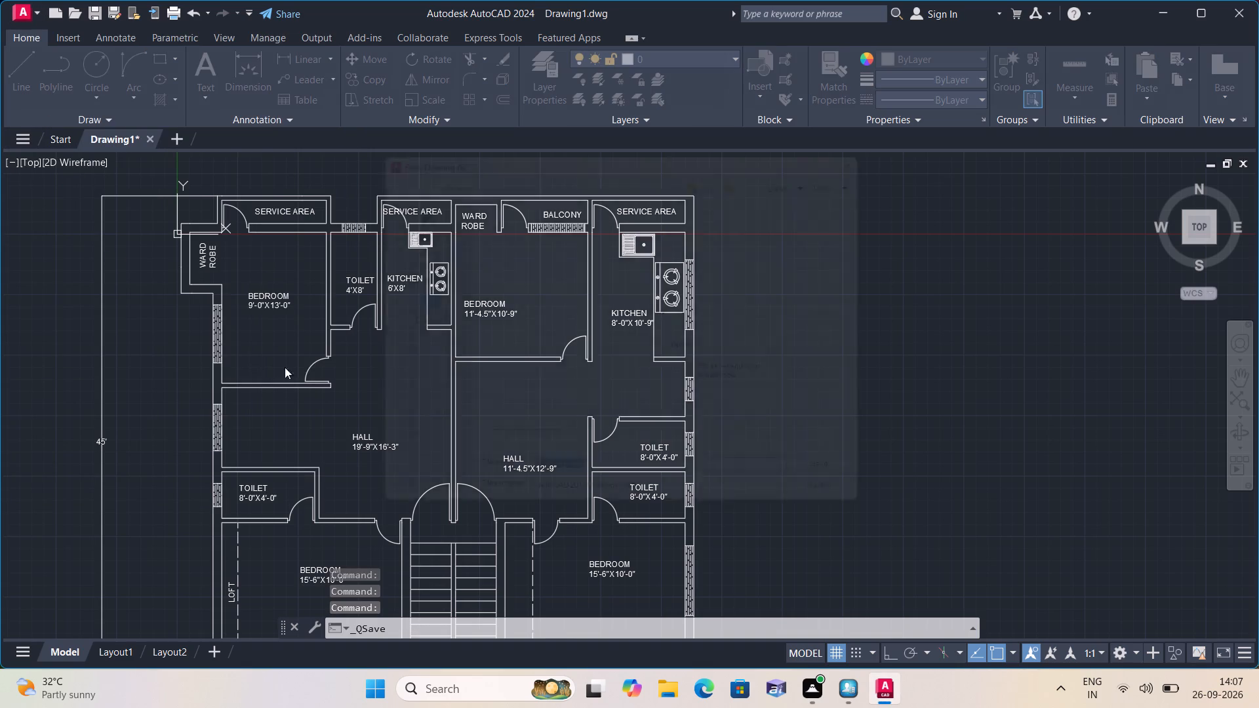
click(590, 492)
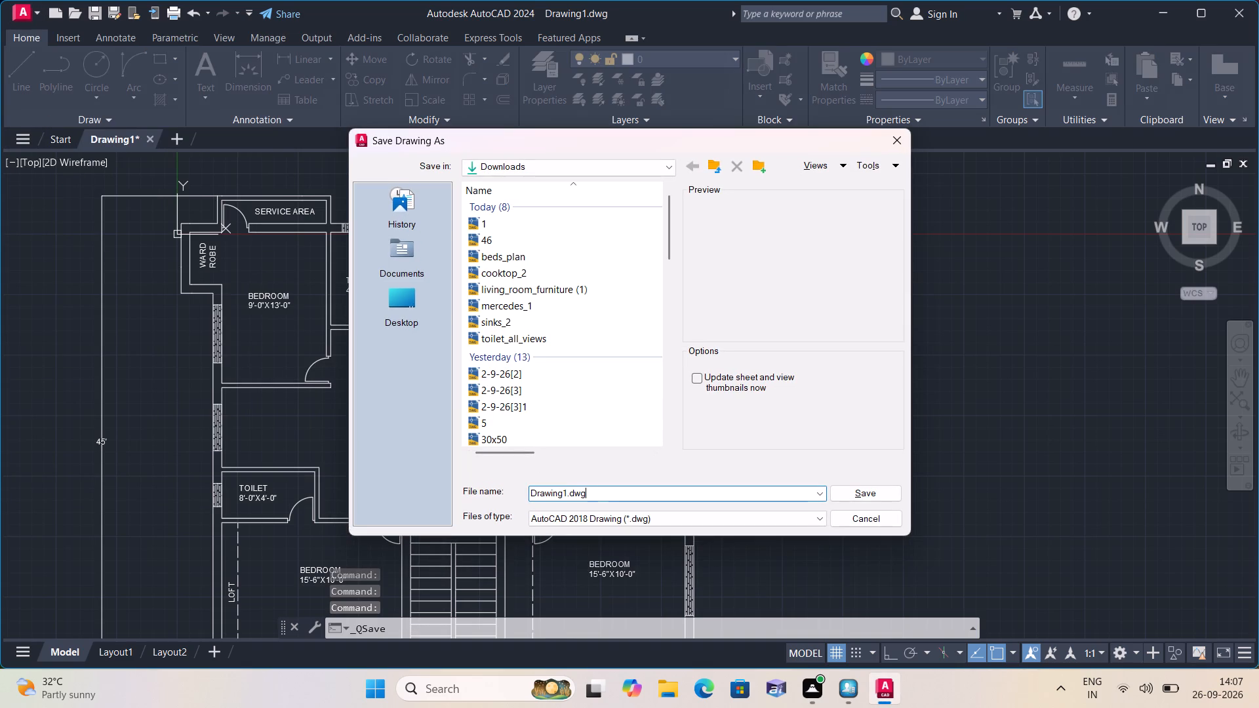
key(BackSpace)
key(BackSpace)
key(BackSpace)
key(BackSpace)
key(BackSpace)
key(BackSpace)
key(BackSpace)
key(BackSpace)
key(BackSpace)
key(BackSpace)
key(BackSpace)
key(BackSpace)
key(BackSpace)
key(BackSpace)
key(BackSpace)
key(BackSpace)
key(BackSpace)
key(BackSpace)
key(BackSpace)
key(BackSpace)
text(first)
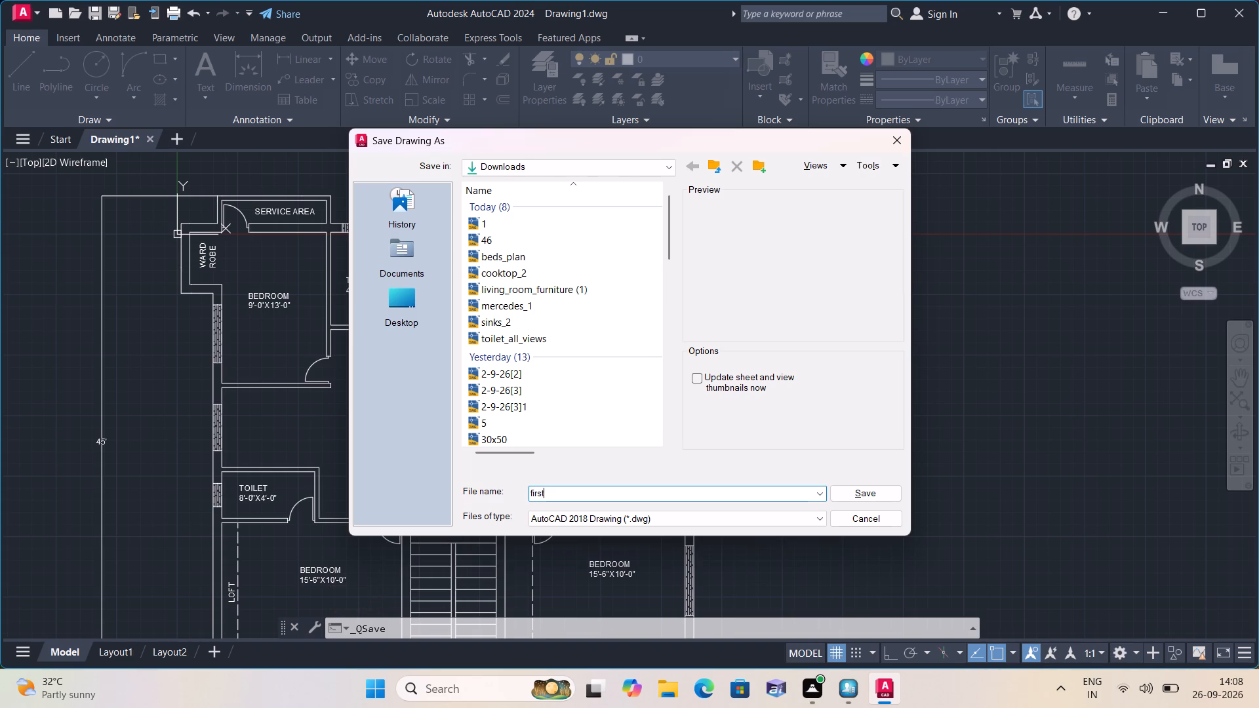
key(space)
text(floor)
click(843, 492)
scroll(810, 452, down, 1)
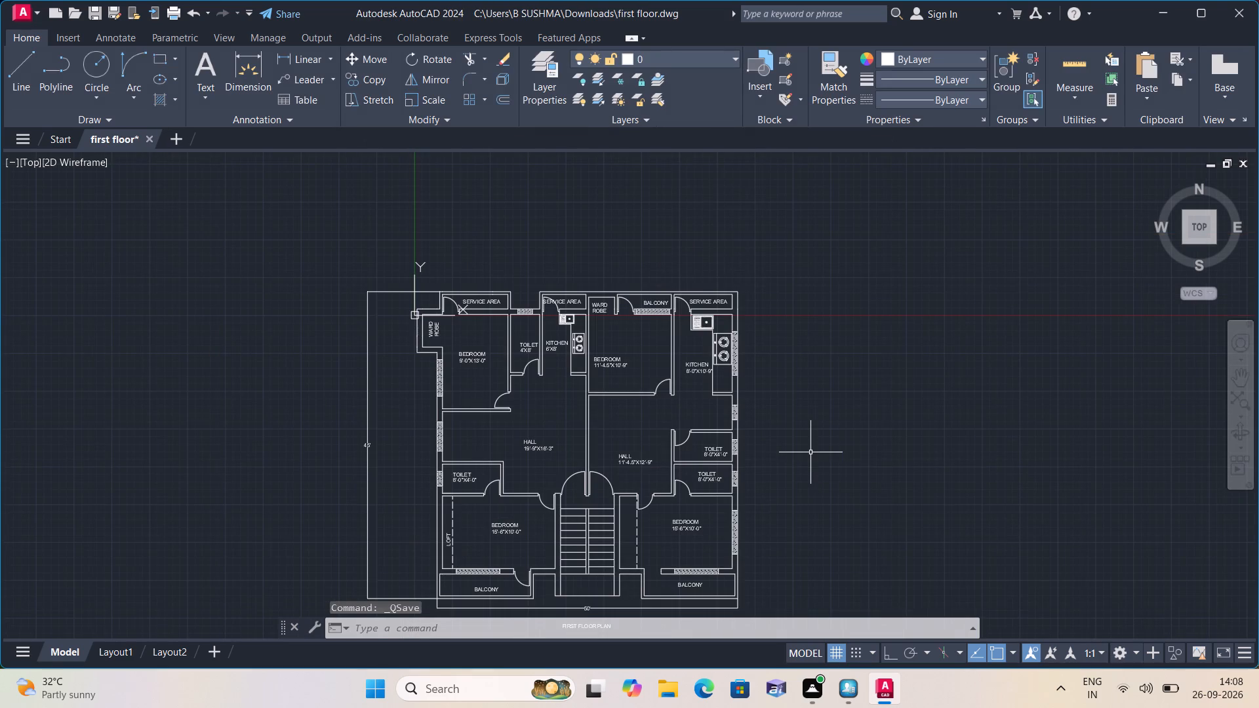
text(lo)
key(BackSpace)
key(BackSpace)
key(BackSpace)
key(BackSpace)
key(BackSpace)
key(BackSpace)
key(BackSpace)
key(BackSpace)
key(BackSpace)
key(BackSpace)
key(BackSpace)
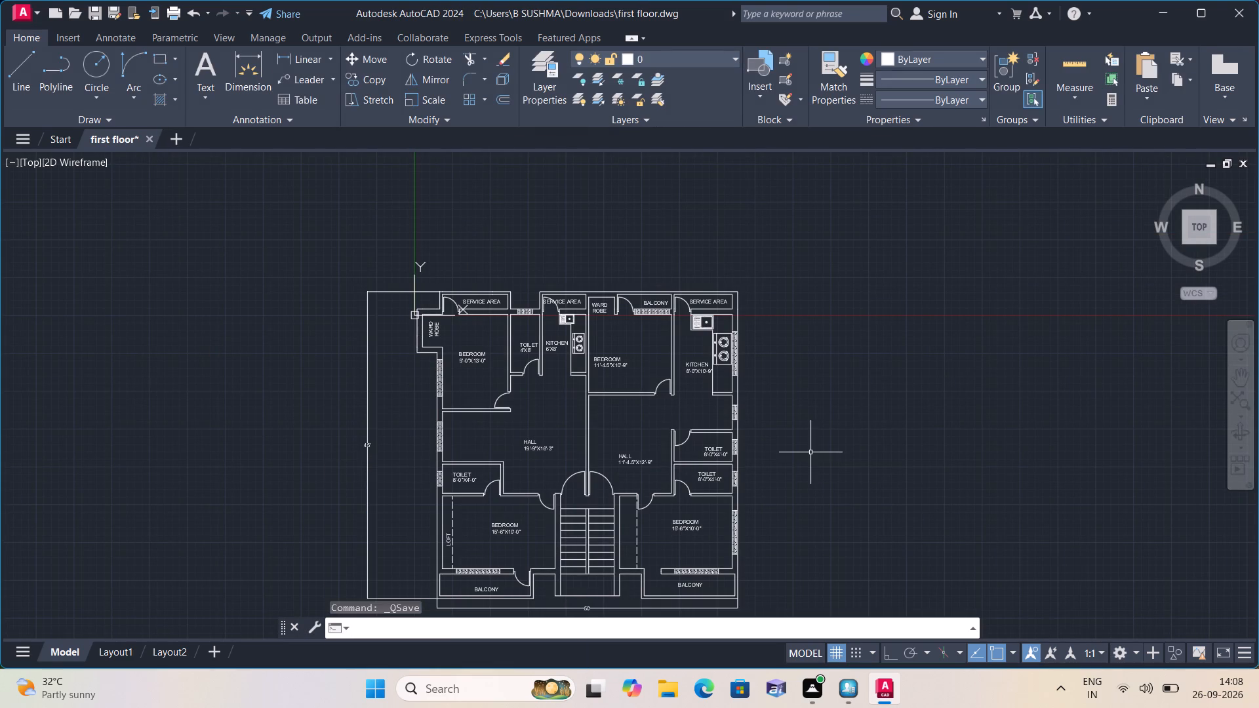
Start the Plot command and set the plotter to DWG To PDF.pc3 with ISO A4 (297.00 x 210.00 MM) paper.
text(plot)
key(space)
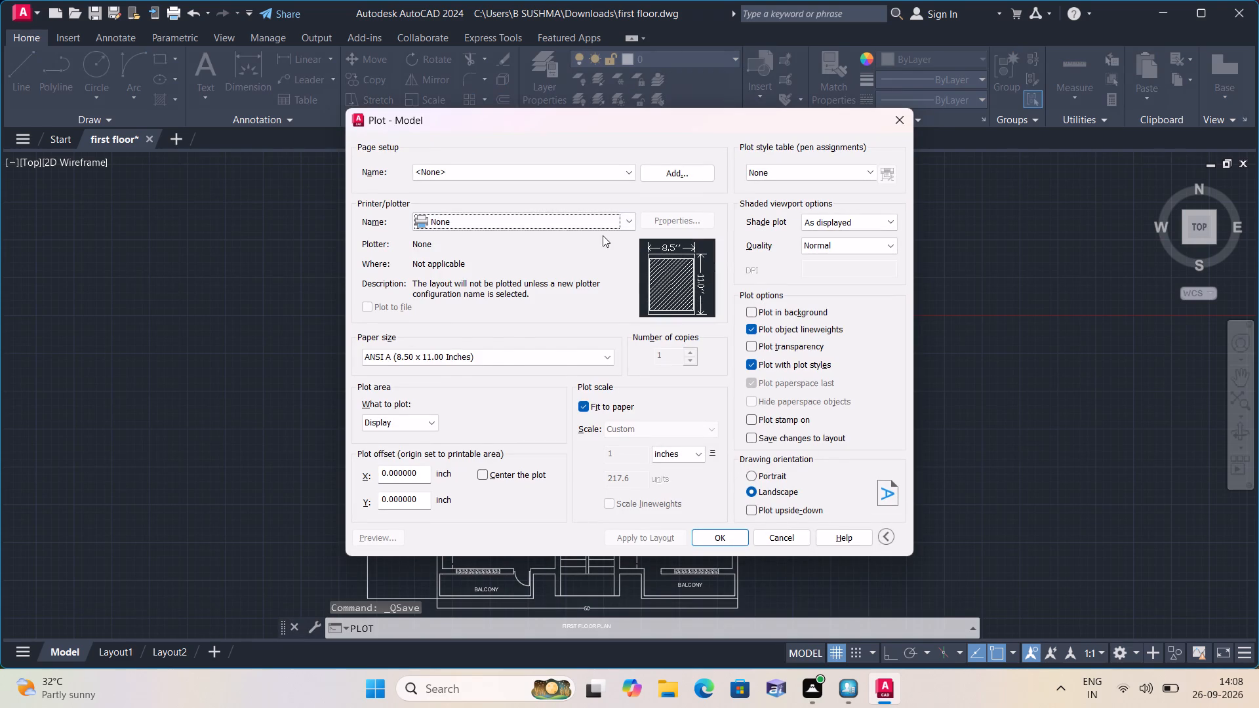
click(598, 222)
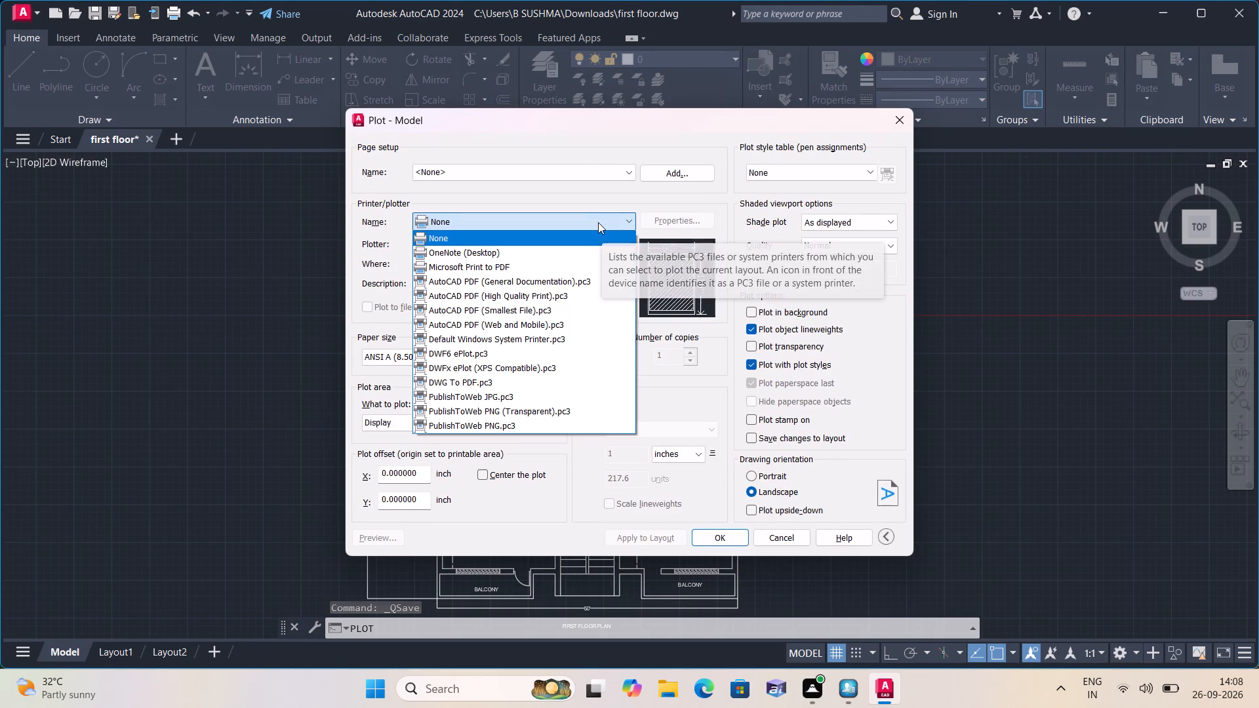
click(513, 380)
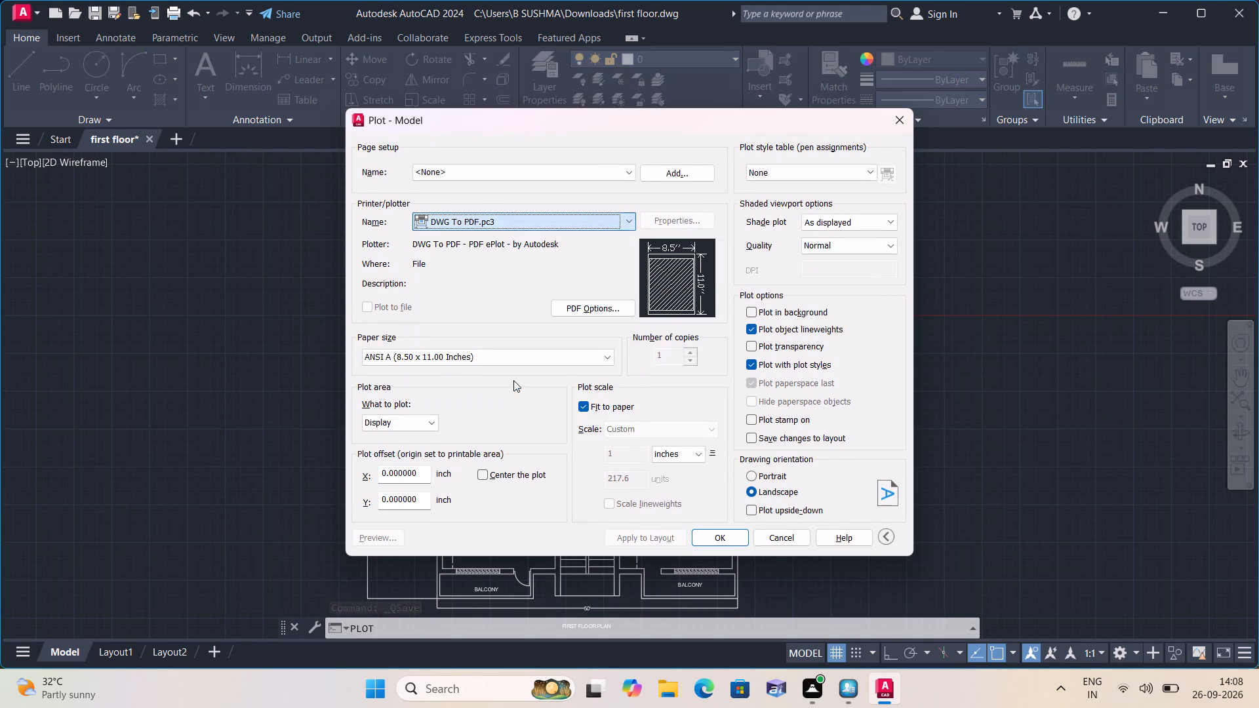
click(485, 353)
scroll(465, 480, down, 2)
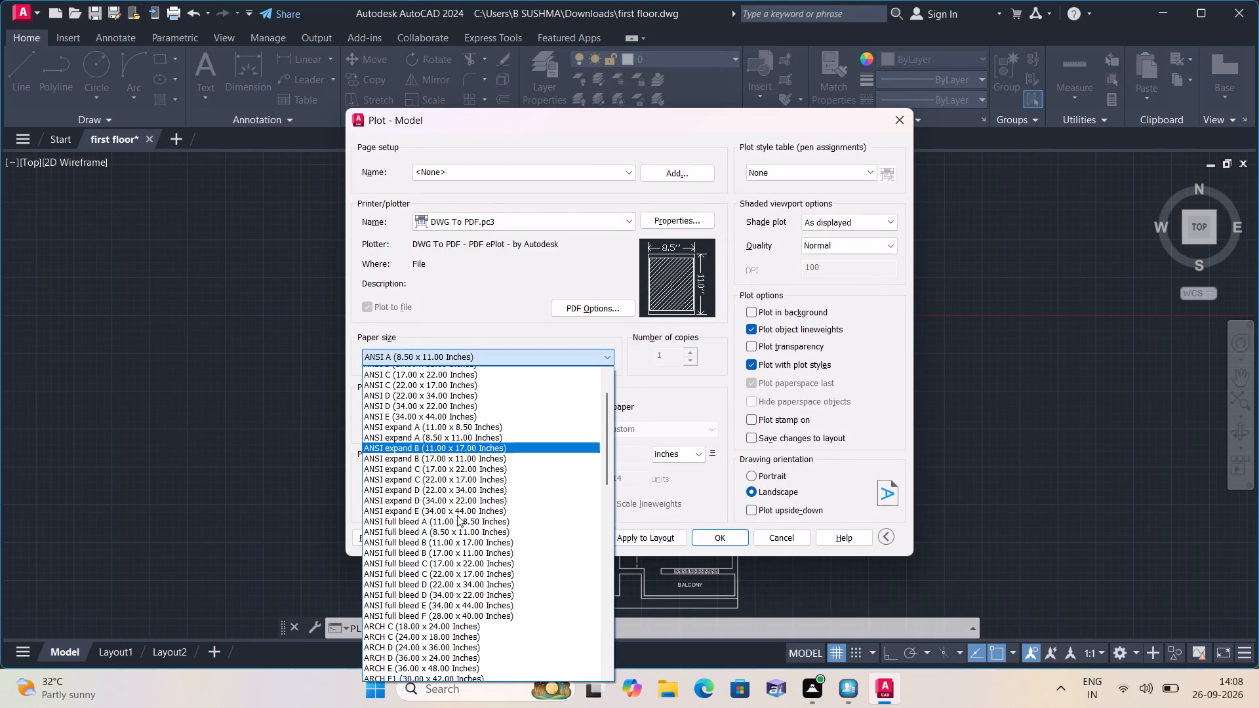
scroll(457, 515, down, 3)
scroll(430, 581, down, 4)
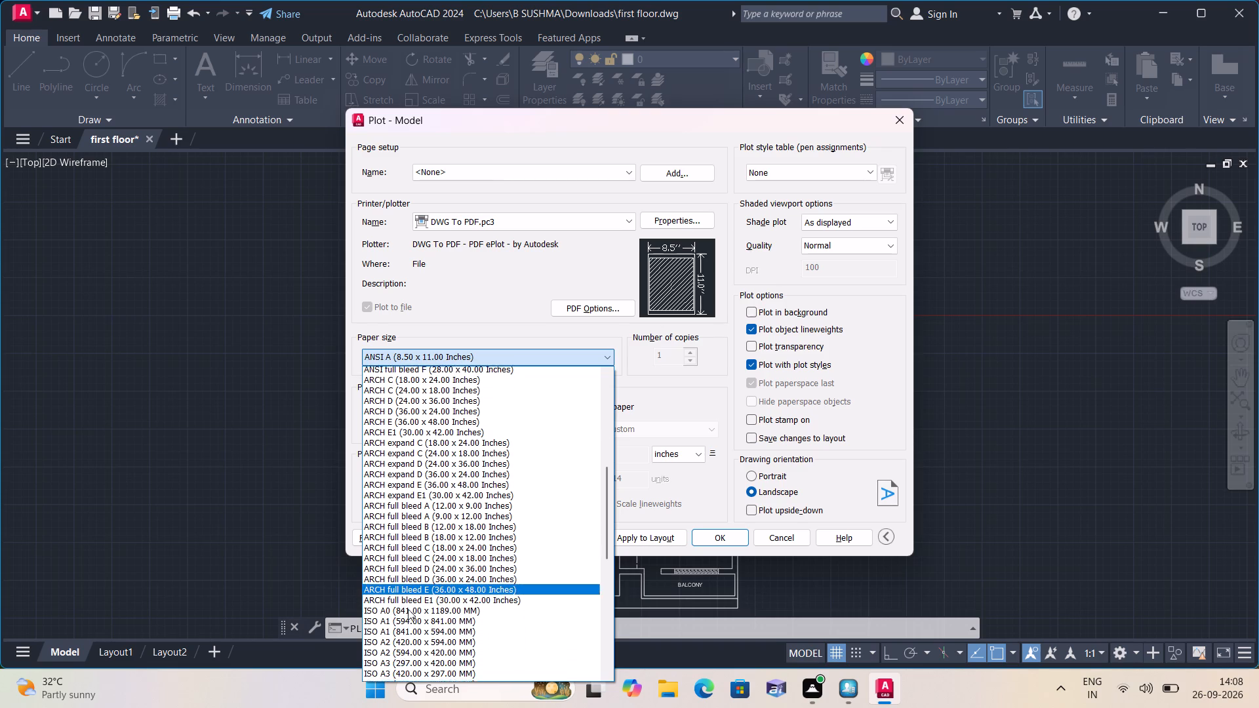
scroll(399, 654, down, 1)
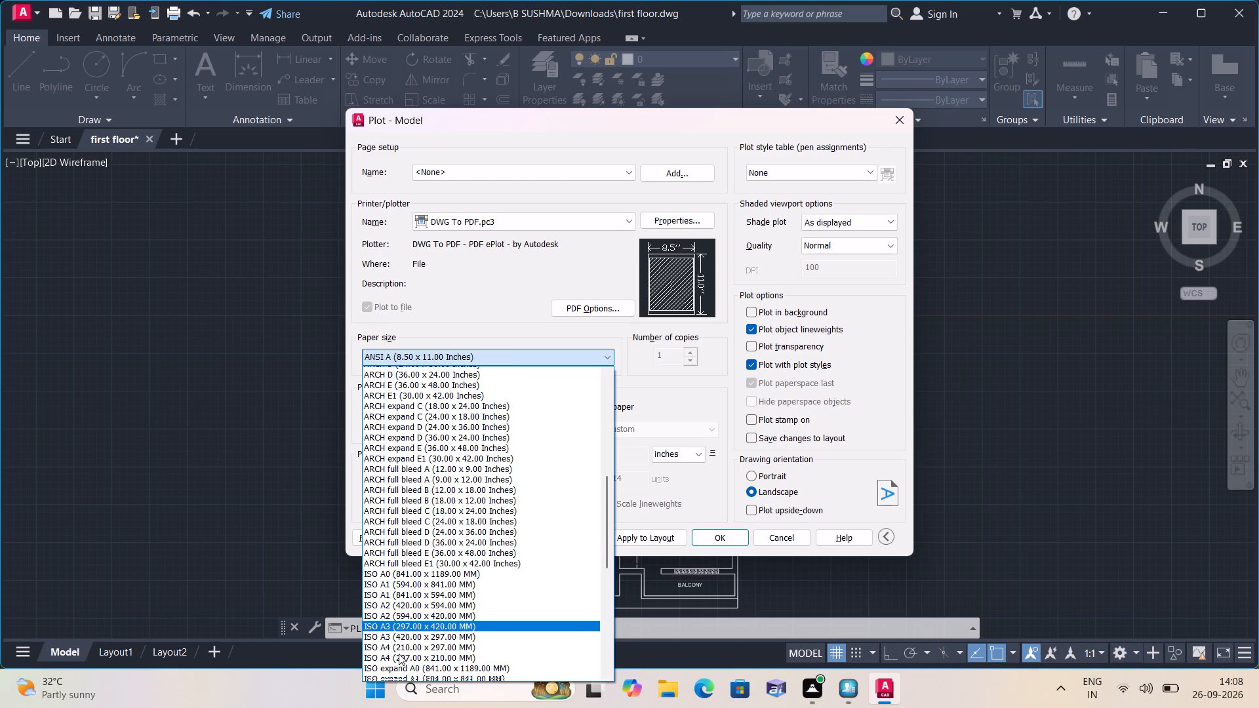
click(399, 654)
Set the plot area to a window drawn generously around the whole floor plan and centre the plot.
click(431, 423)
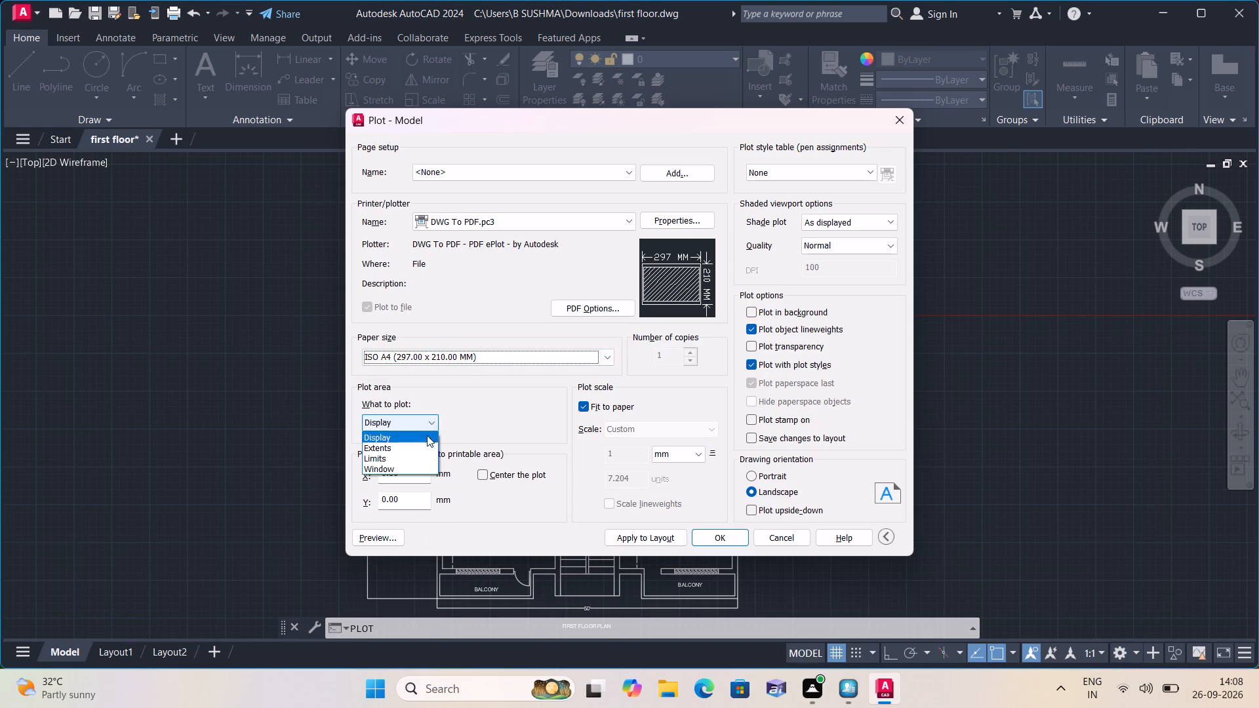
click(410, 469)
scroll(391, 344, down, 2)
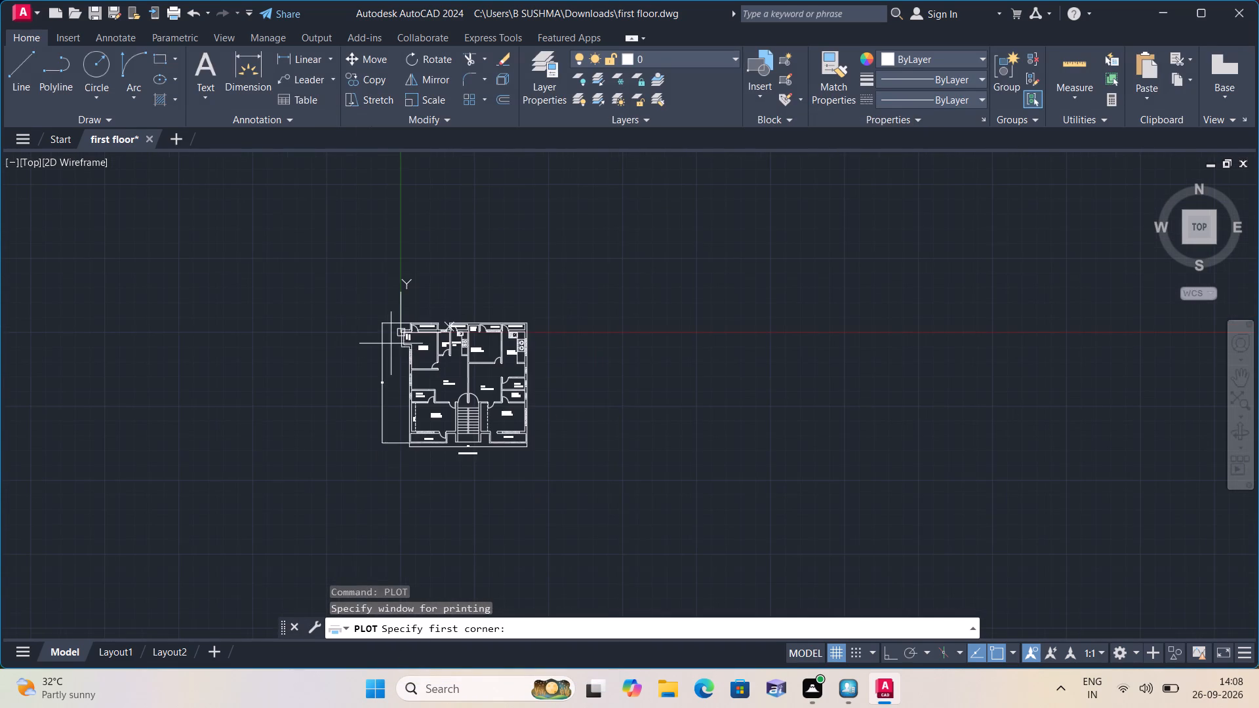
click(273, 237)
click(861, 574)
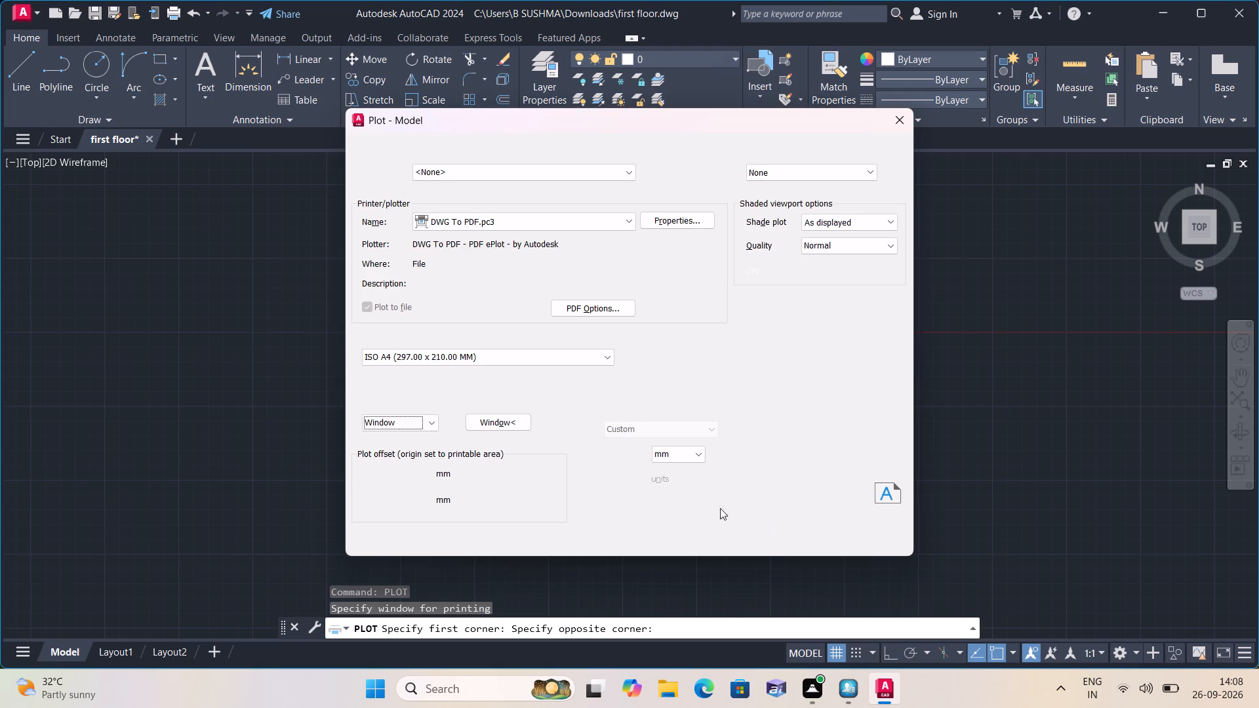
click(485, 476)
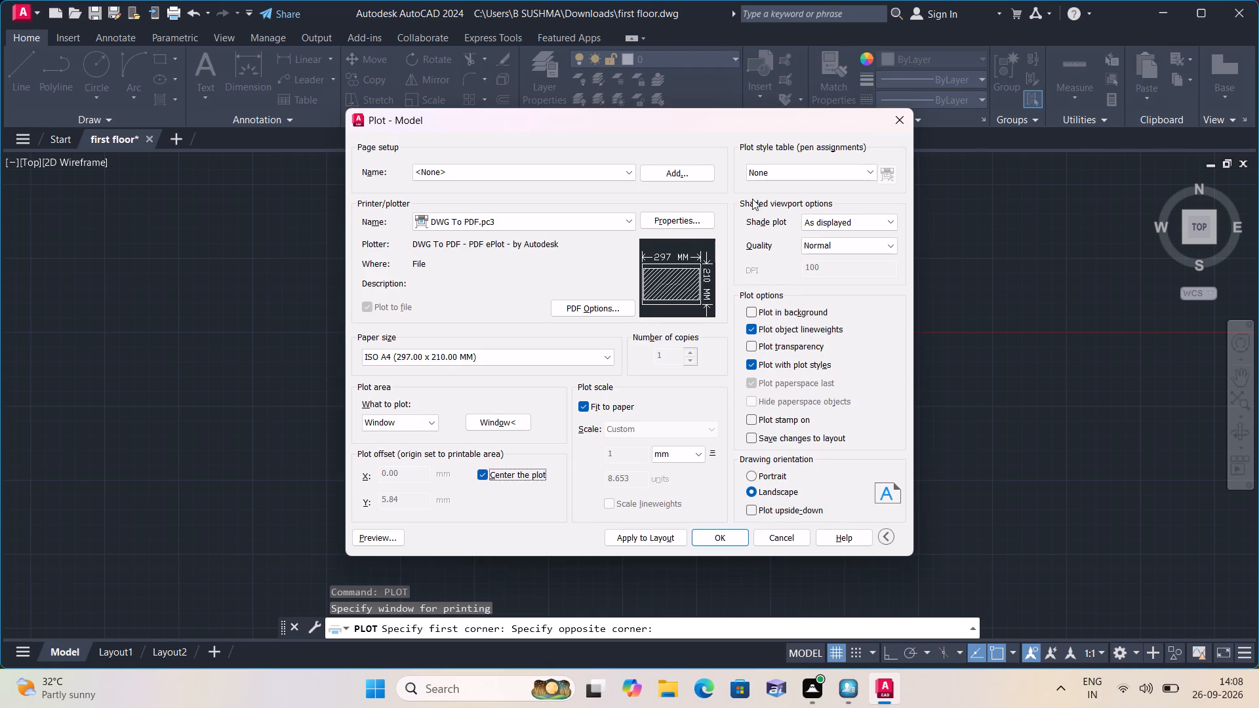
Assign the acad.ctb plot style table to all layouts and check the plot preview.
click(777, 177)
click(772, 202)
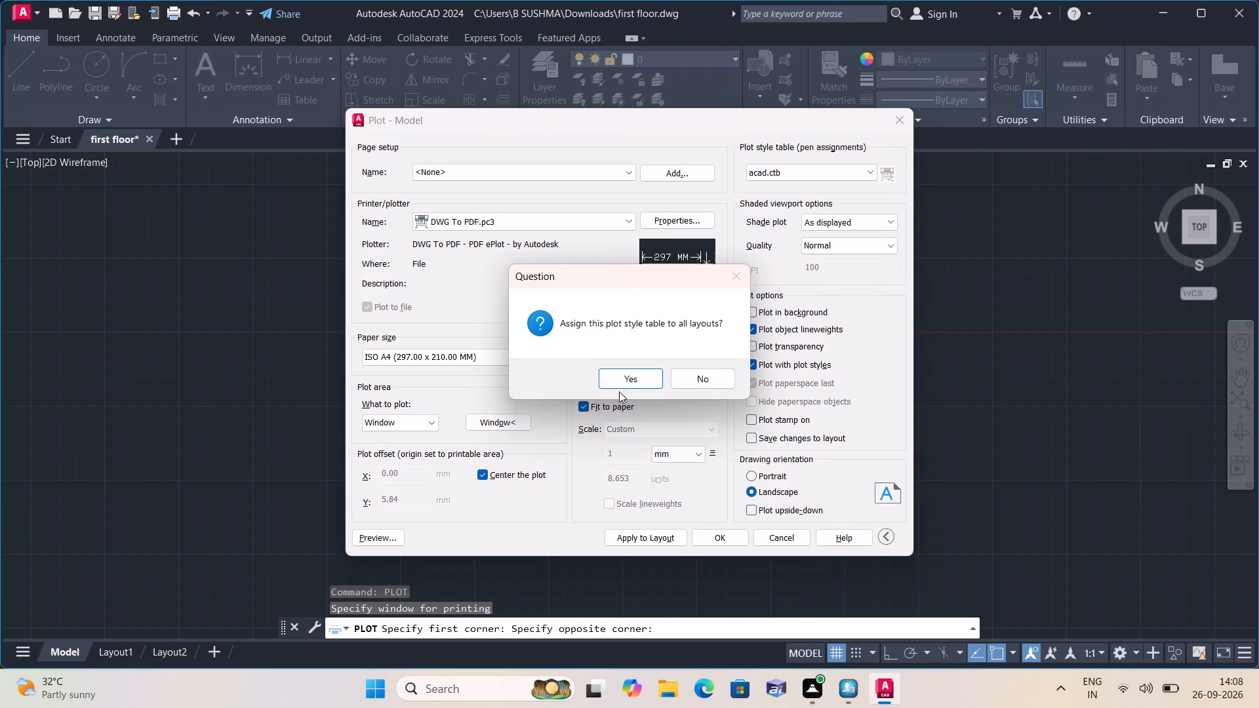
click(622, 376)
click(374, 538)
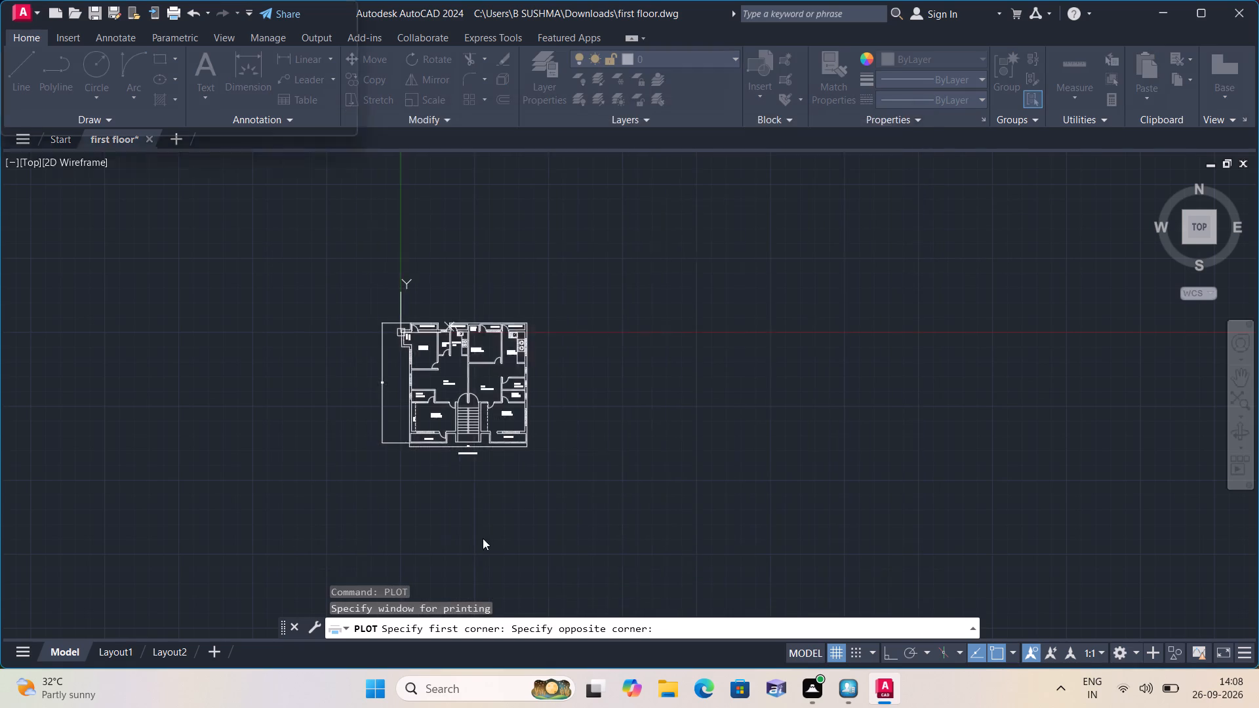
scroll(626, 458, up, 2)
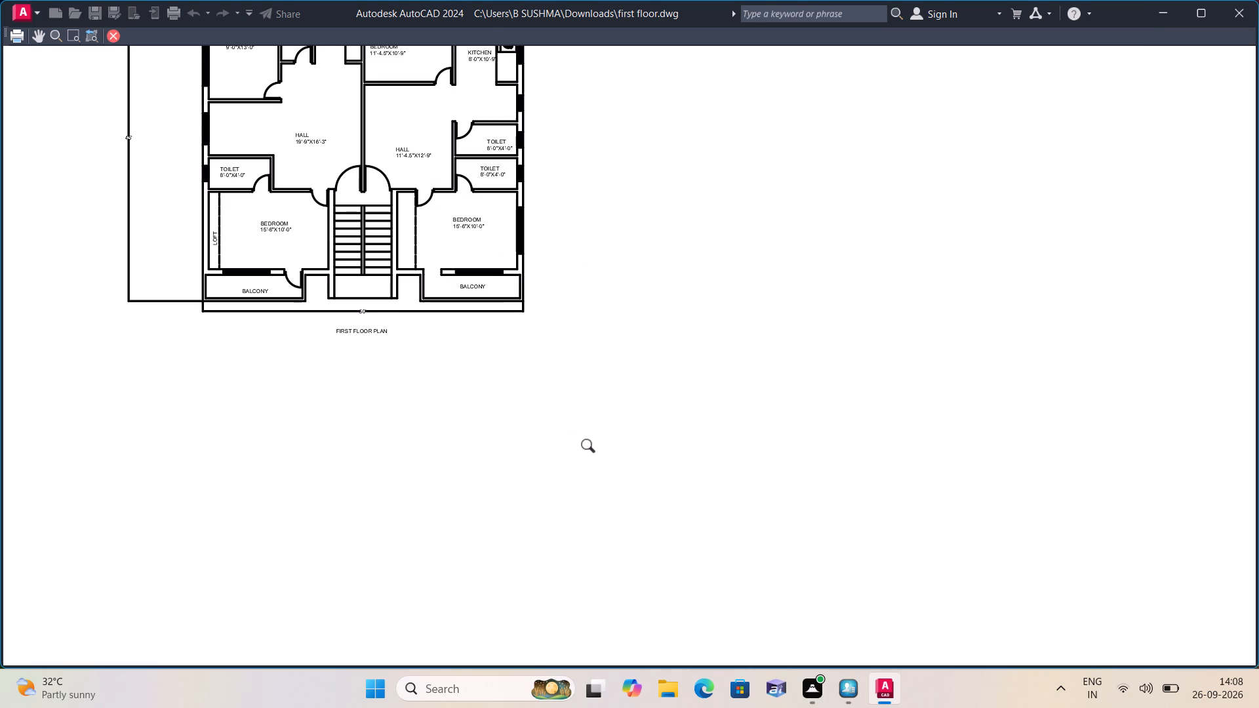
scroll(570, 435, down, 2)
right_click(660, 437)
click(706, 450)
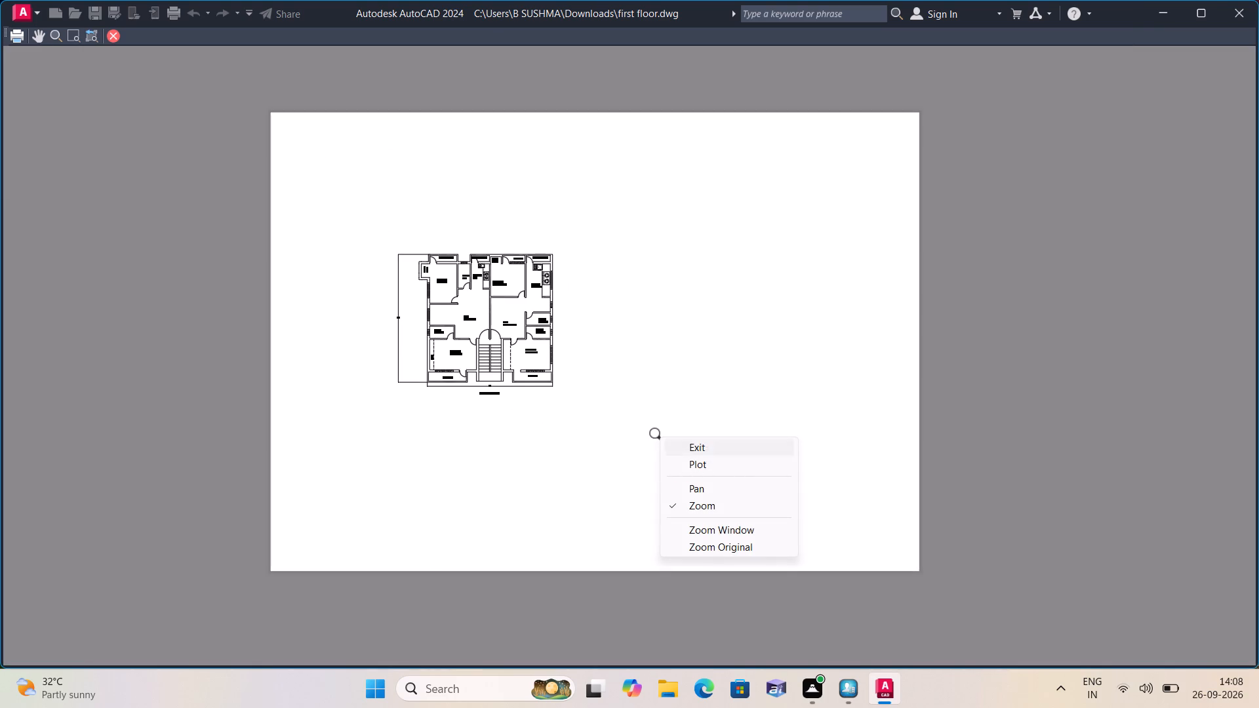
Apply the plot settings to the layout and plot to first floor-Model.pdf in the Documents folder.
click(655, 540)
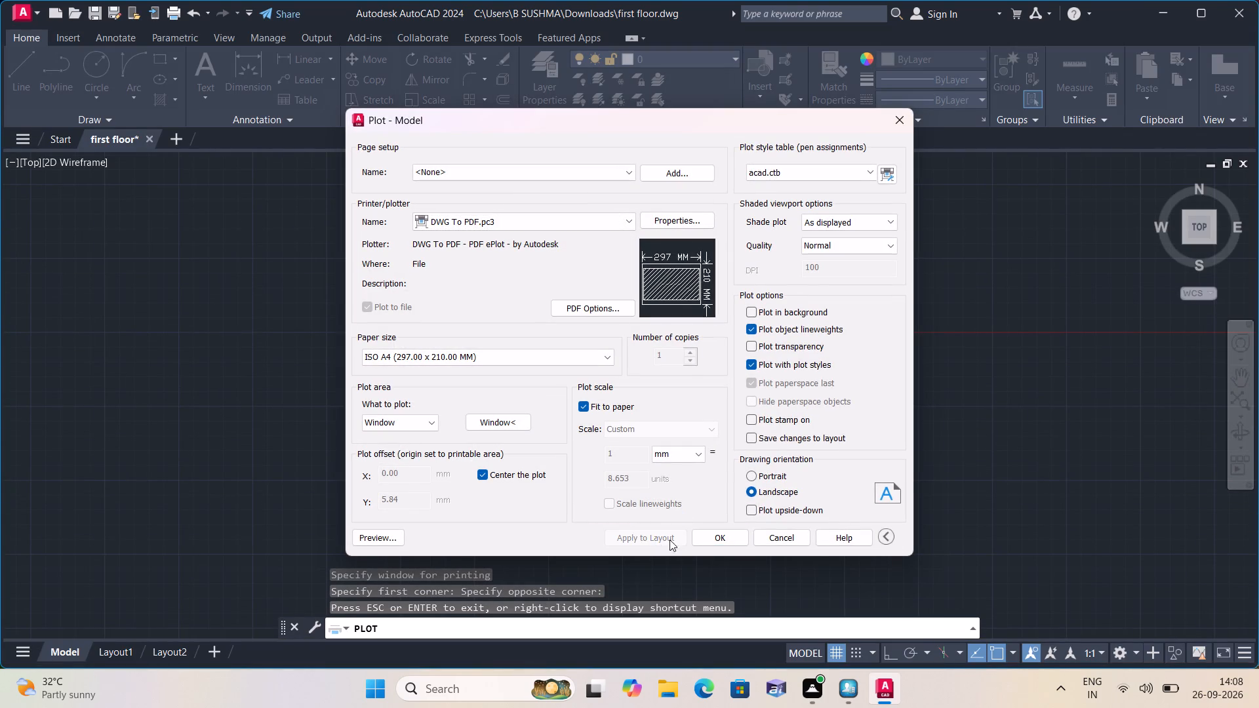
click(699, 538)
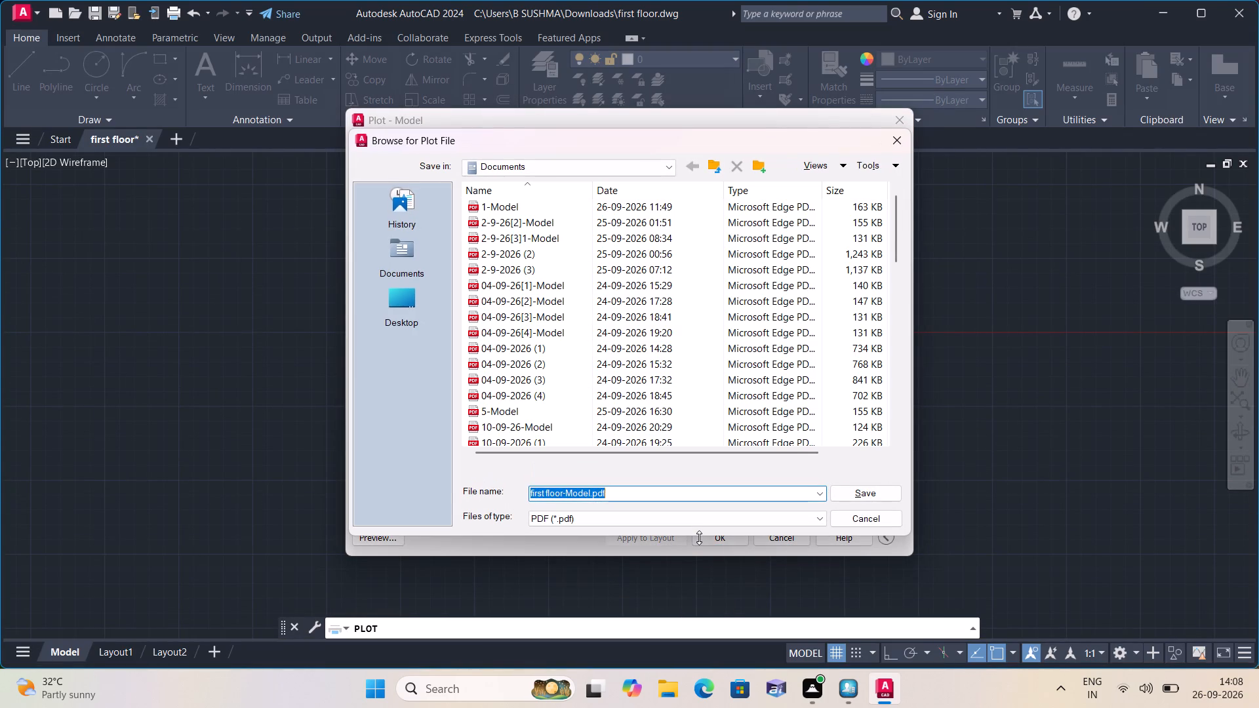
click(847, 495)
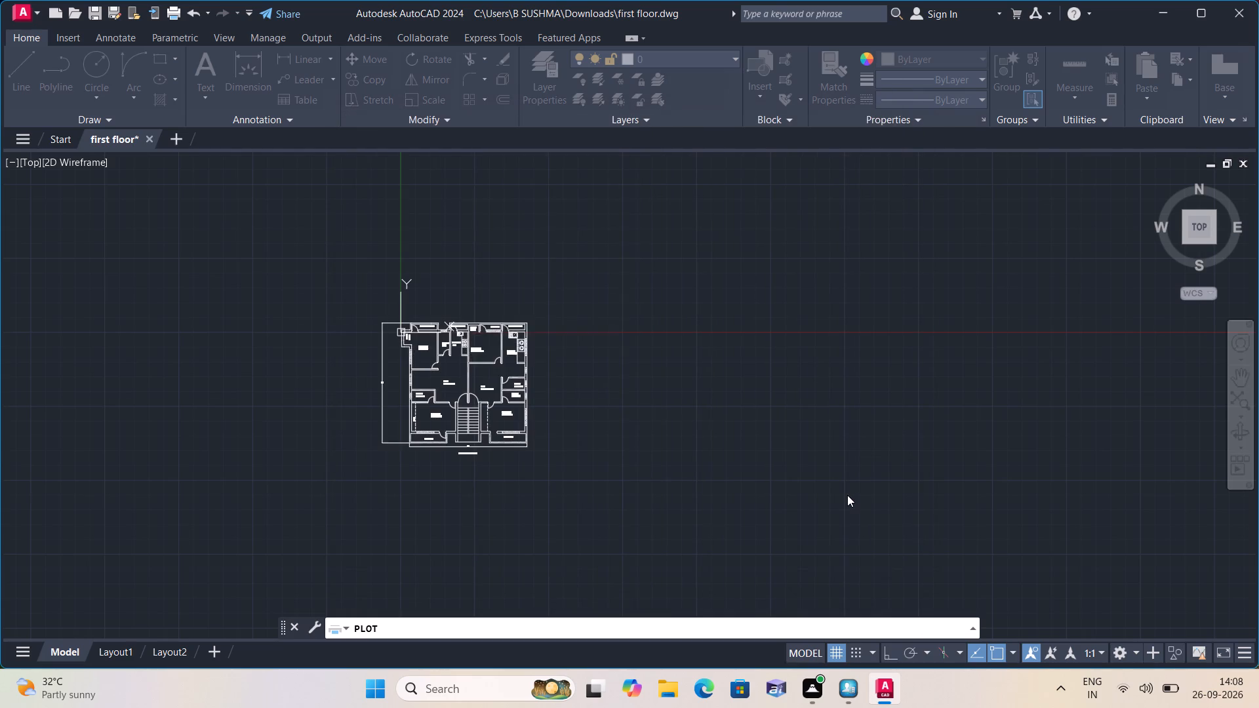